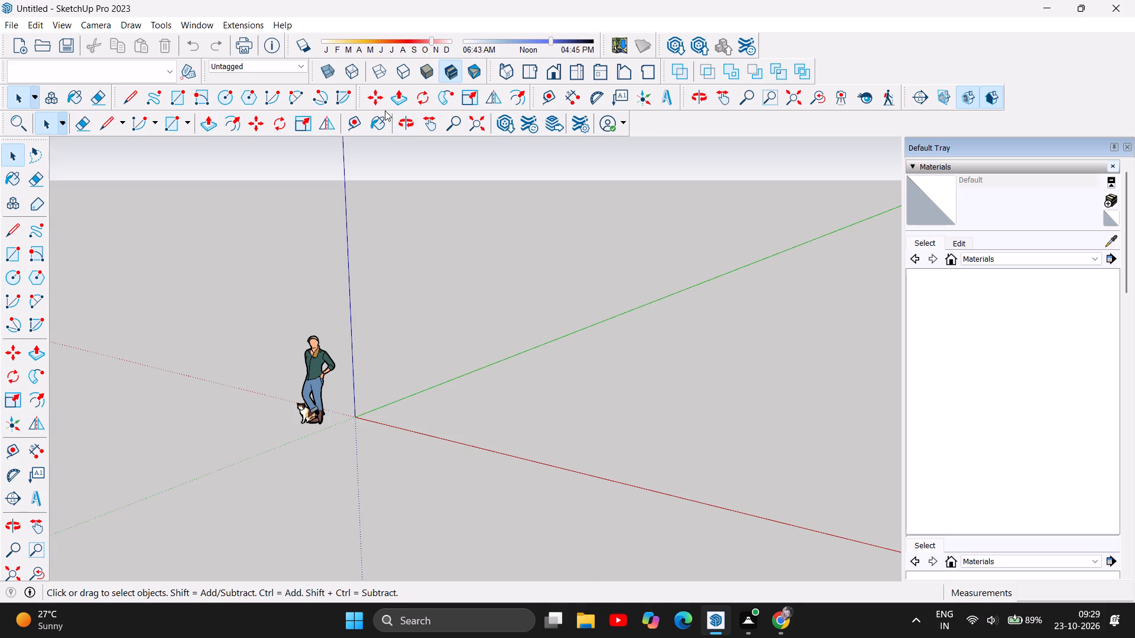
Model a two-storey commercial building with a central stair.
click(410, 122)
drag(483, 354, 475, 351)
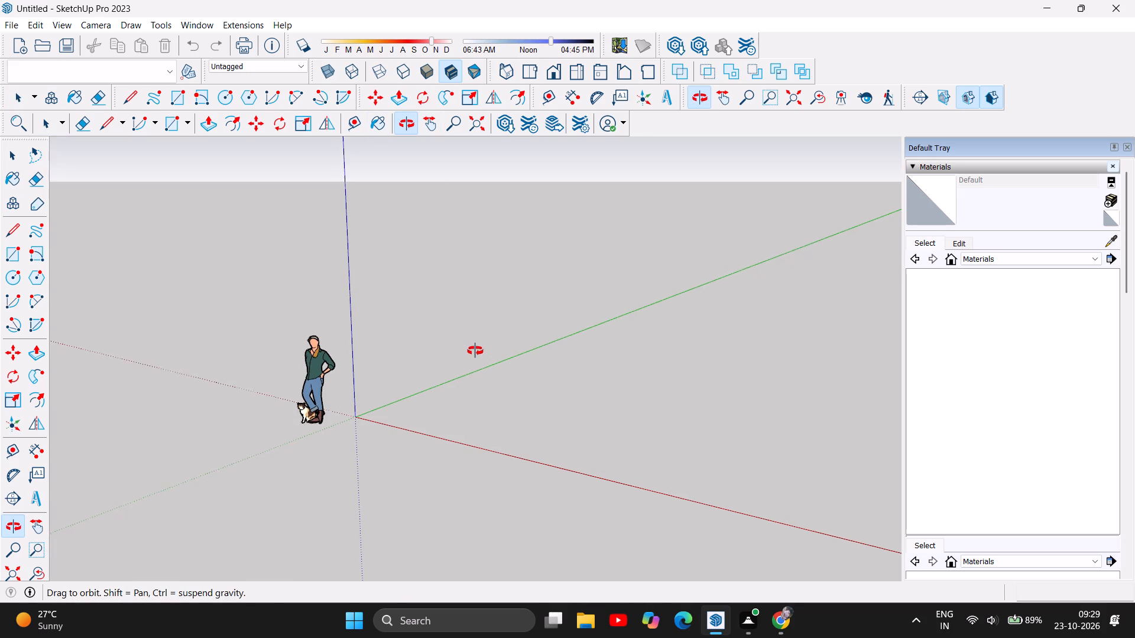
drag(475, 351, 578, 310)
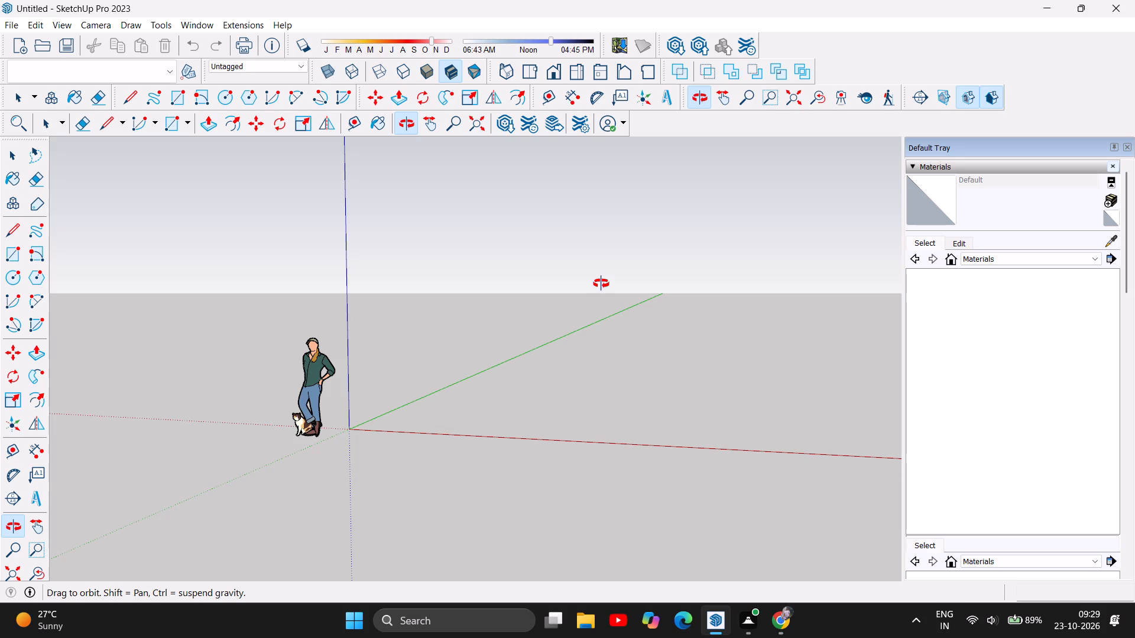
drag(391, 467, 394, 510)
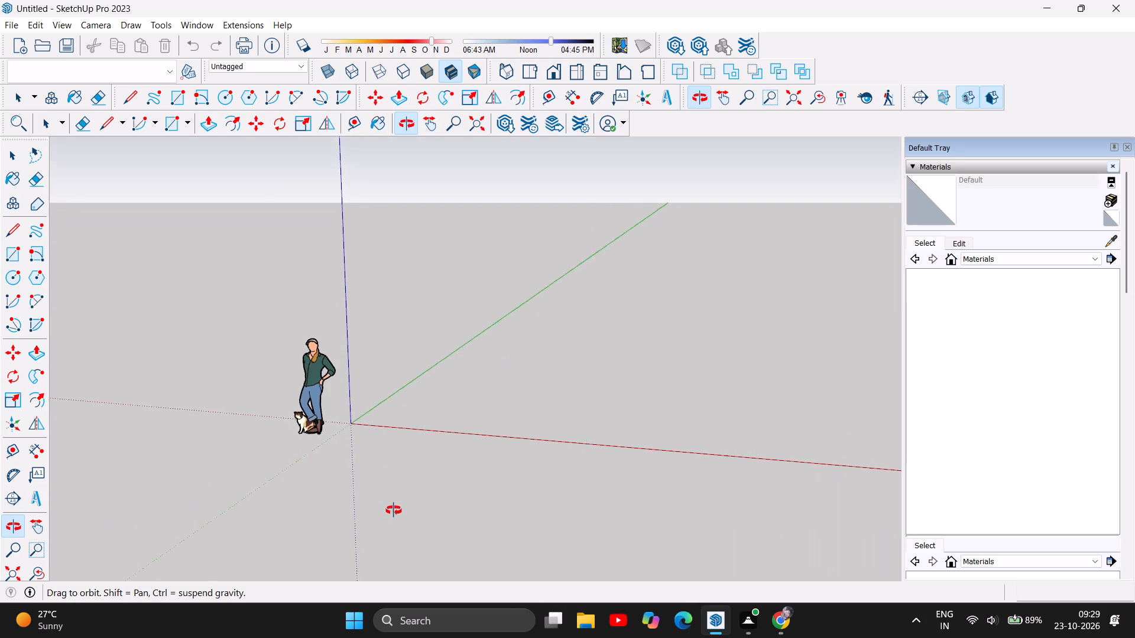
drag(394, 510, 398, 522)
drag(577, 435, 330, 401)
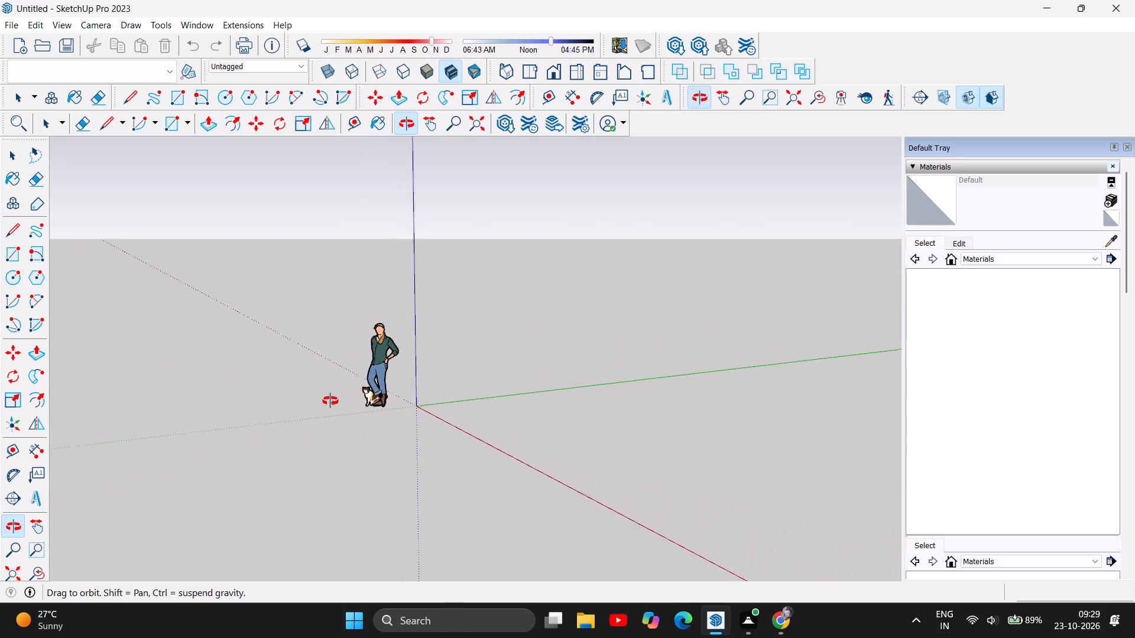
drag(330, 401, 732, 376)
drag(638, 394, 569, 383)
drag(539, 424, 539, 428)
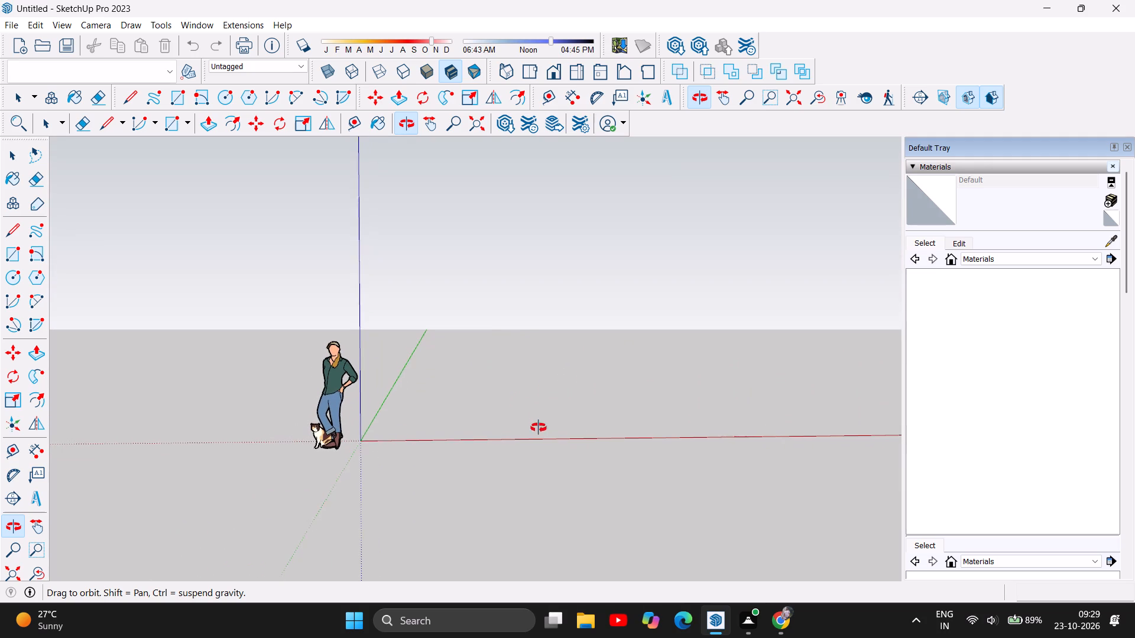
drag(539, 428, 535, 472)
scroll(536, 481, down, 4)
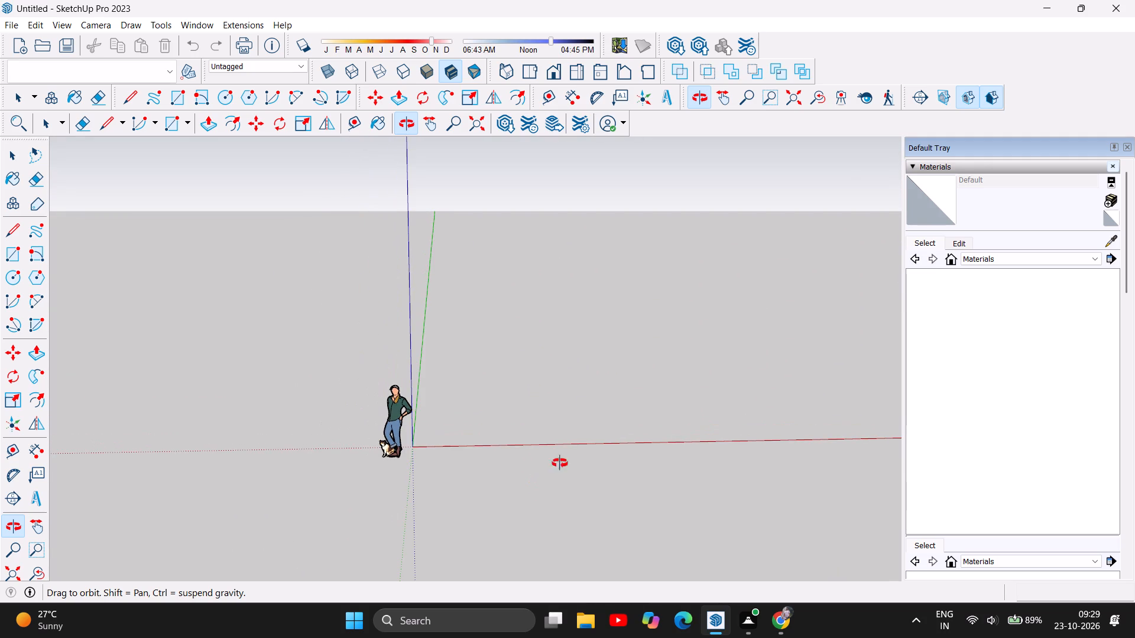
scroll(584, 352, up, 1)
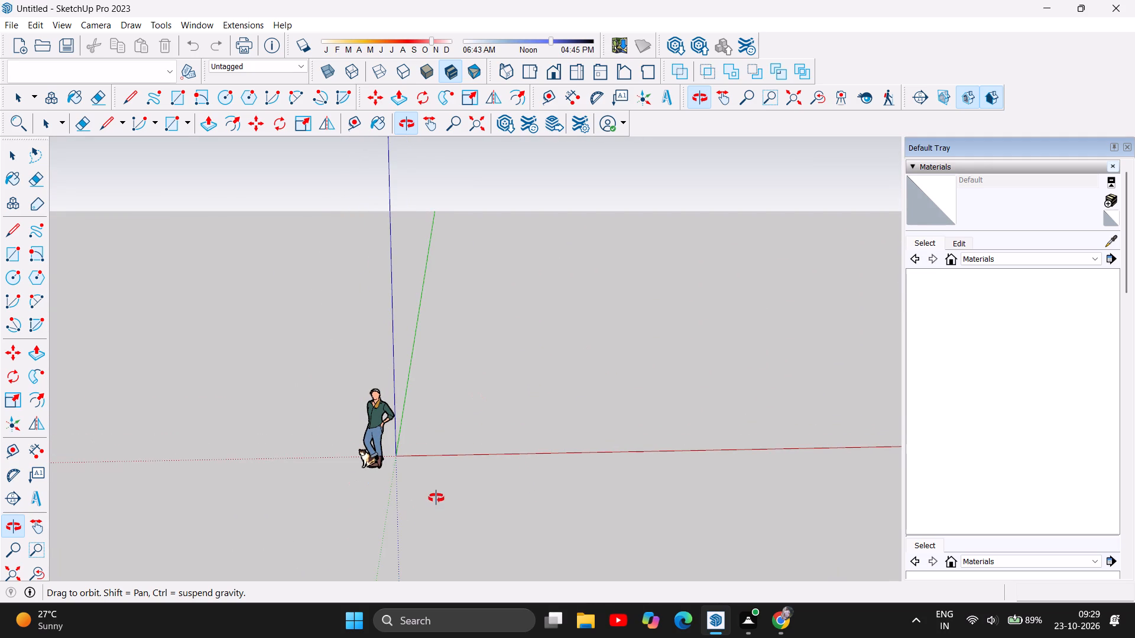
Start an import and preview the interior photo and the 30x40 east-face house plan in the sketchup familys folder.
click(11, 25)
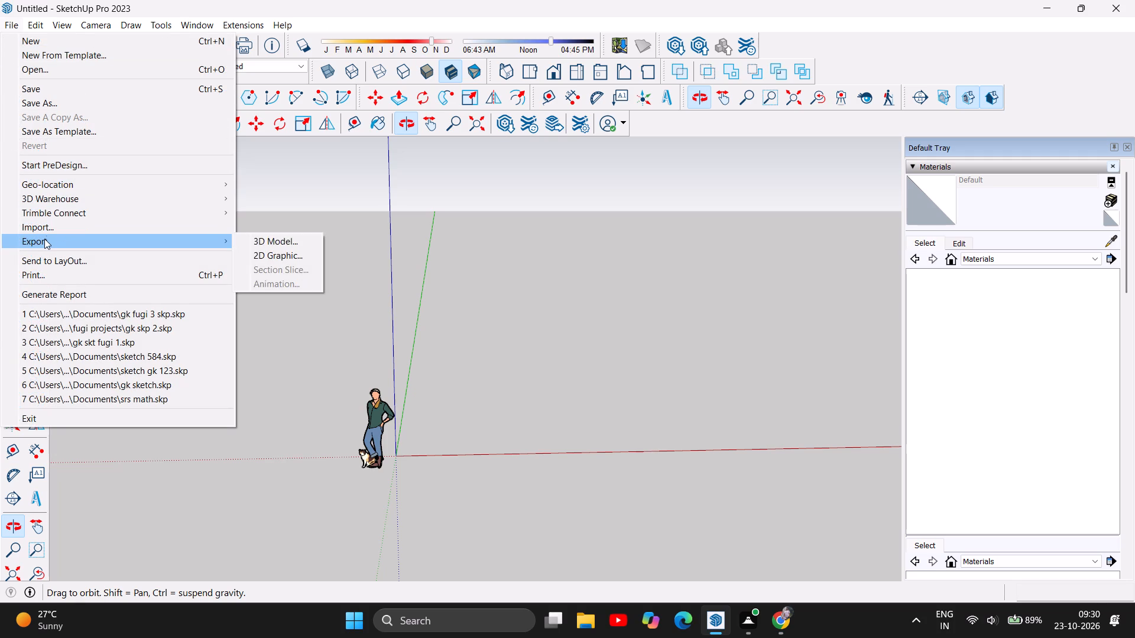
click(57, 221)
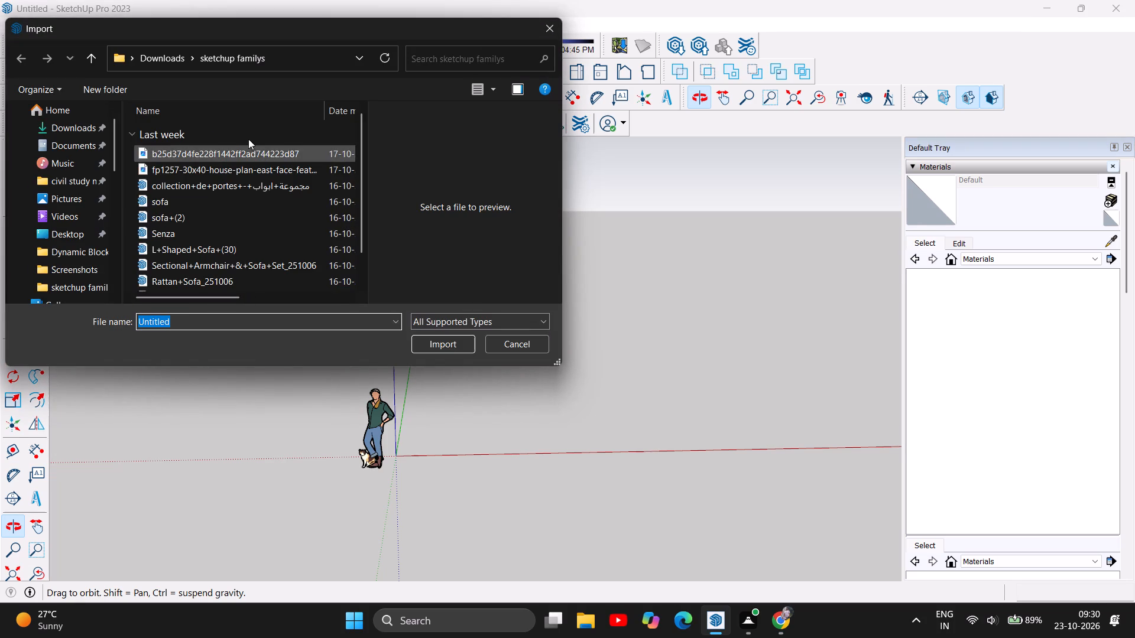
click(244, 151)
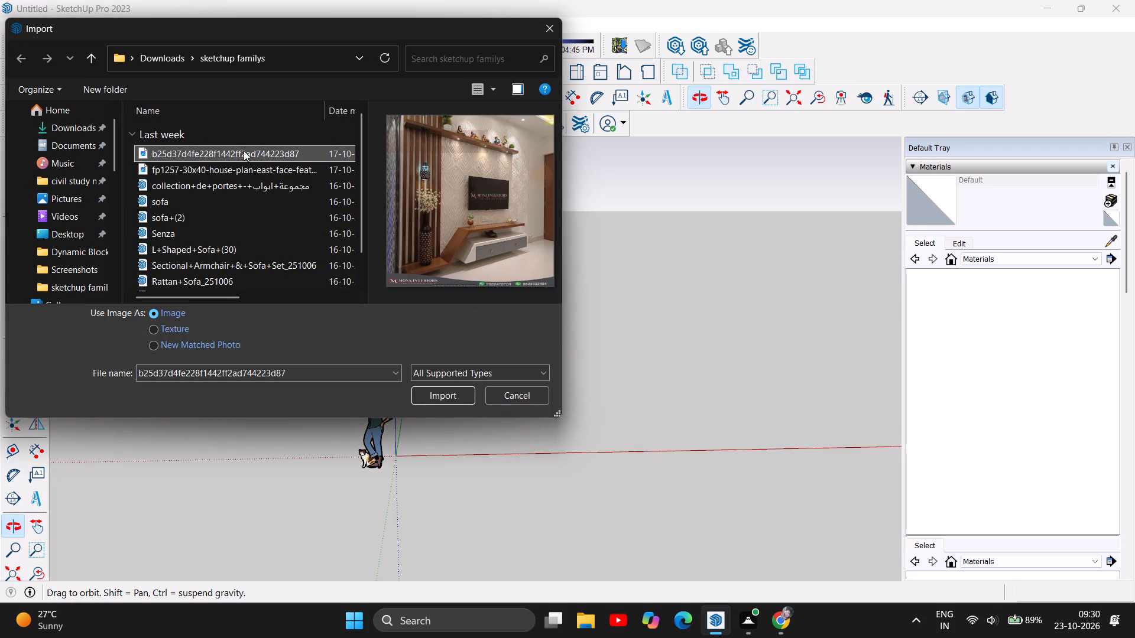
click(206, 174)
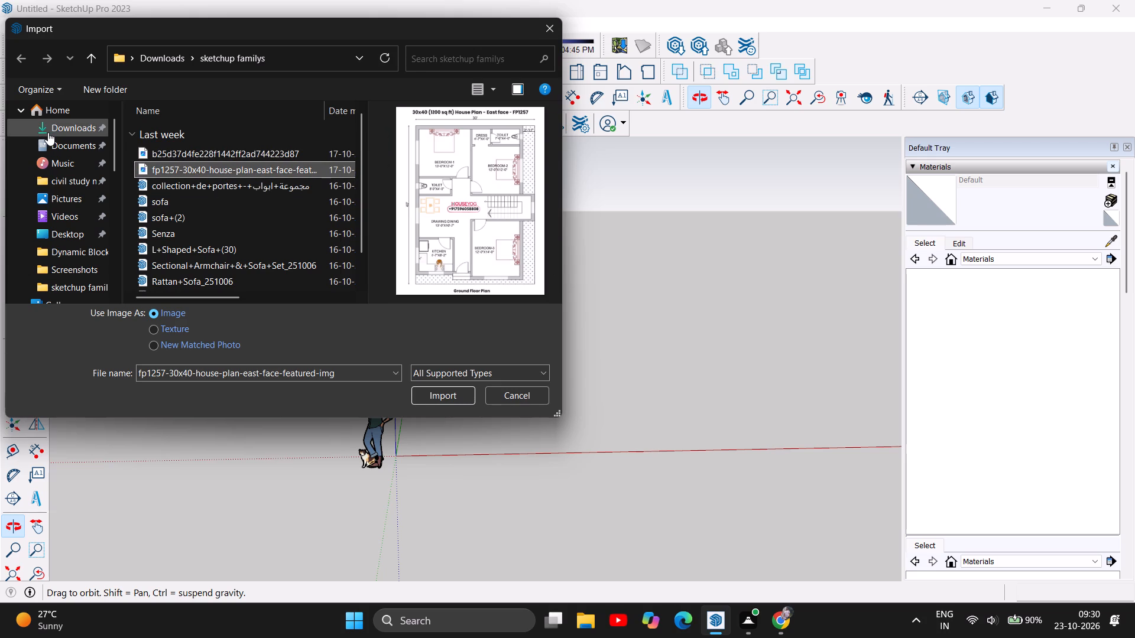
Search the sketchup familys folder for "fugi", and clear the search.
click(465, 58)
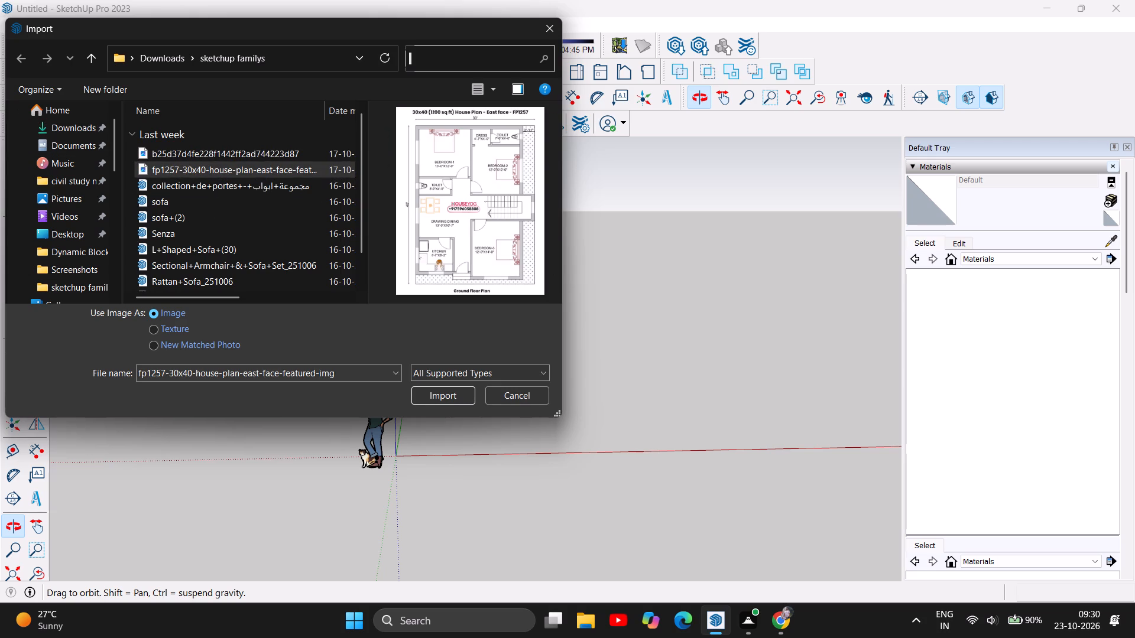
key(f)
key(u)
key(g)
key(i)
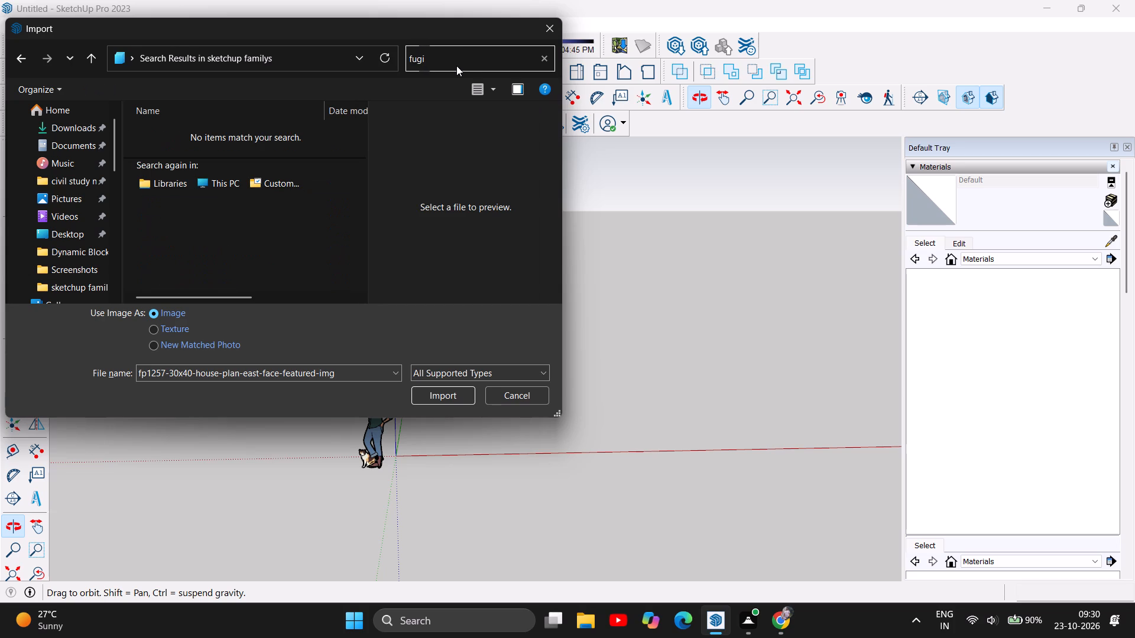
key(BackSpace)
key(BackSpace)
key(BackSpace)
key(BackSpace)
key(BackSpace)
key(BackSpace)
key(BackSpace)
key(BackSpace)
key(BackSpace)
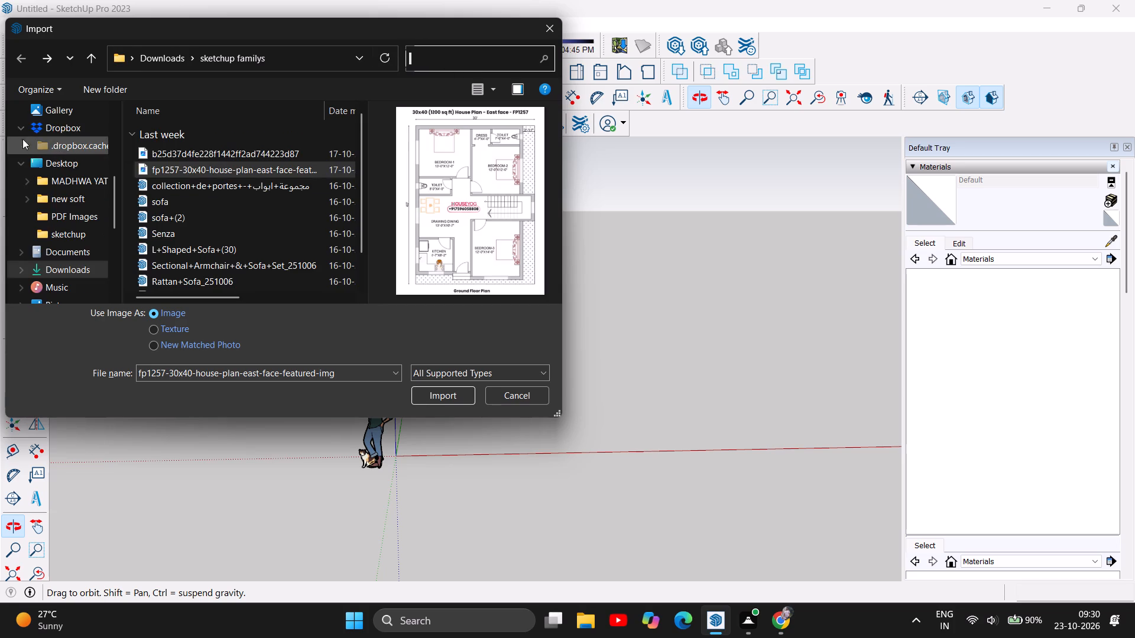
Switch the import location to Desktop and search it for "gk".
scroll(56, 119, up, 6)
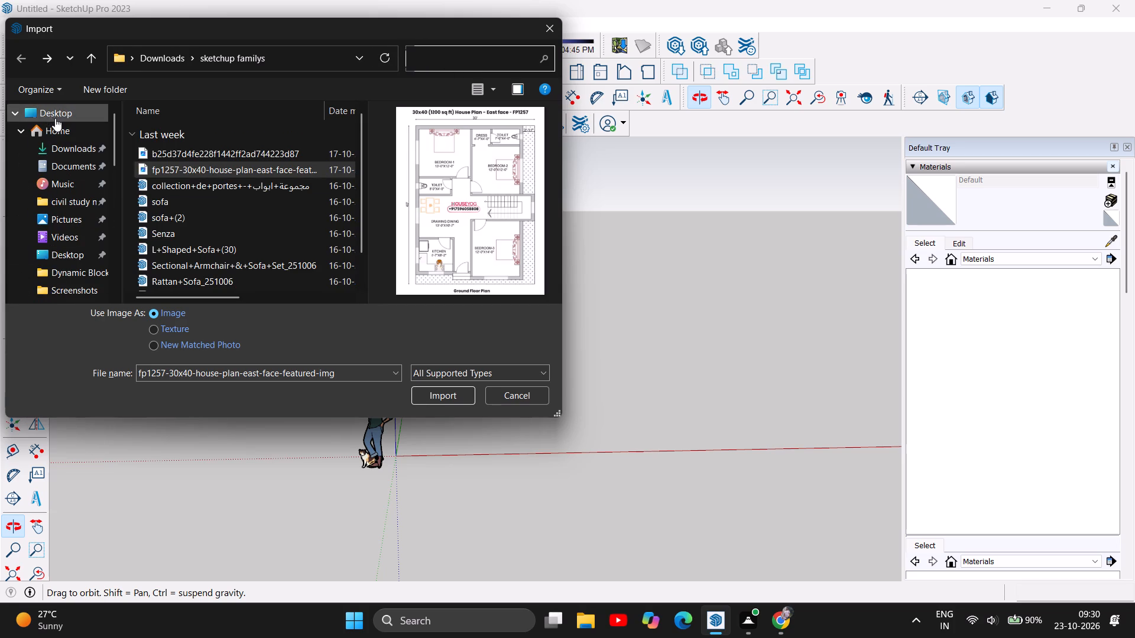
click(57, 116)
scroll(57, 116, up, 1)
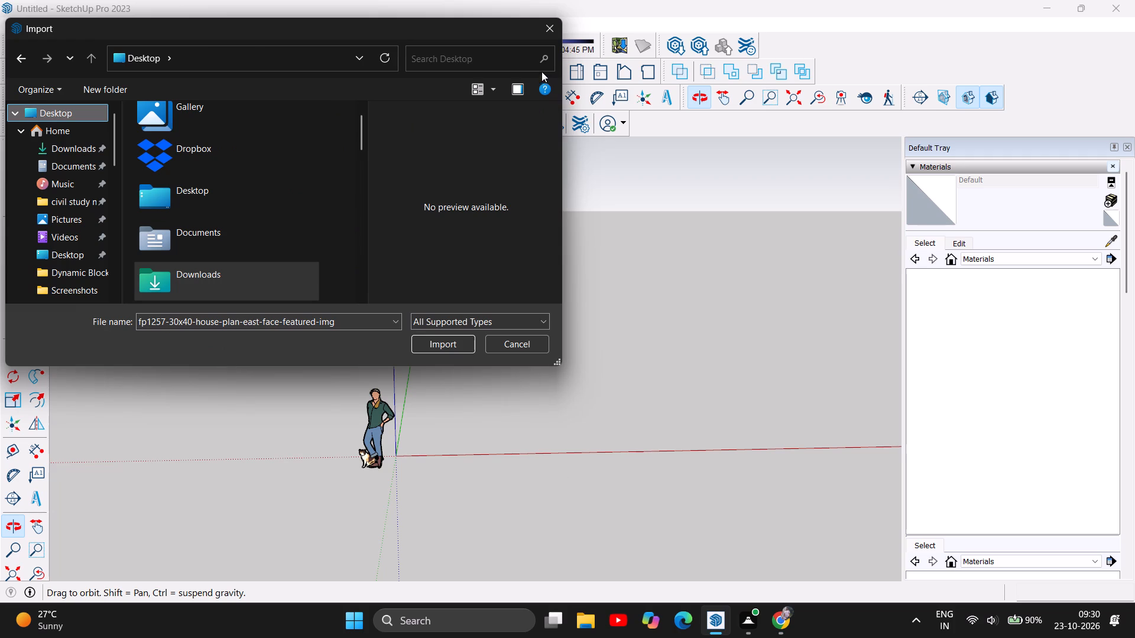
click(485, 59)
text(gk)
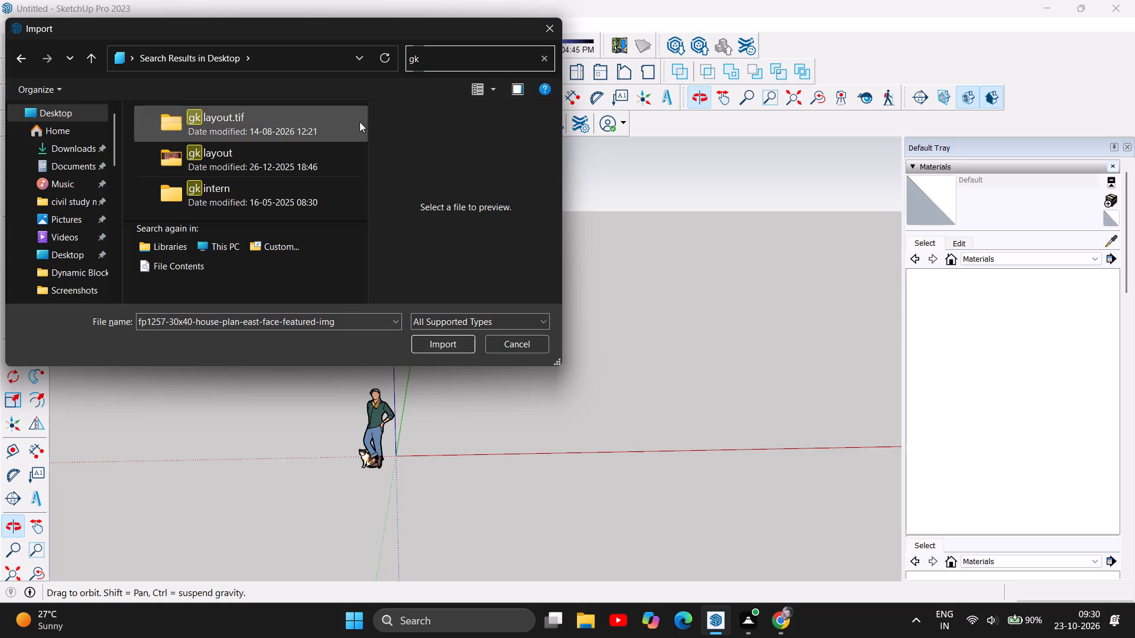
Search the Desktop for "fugi" instead and check the contents of the fugi projects folder.
key(BackSpace)
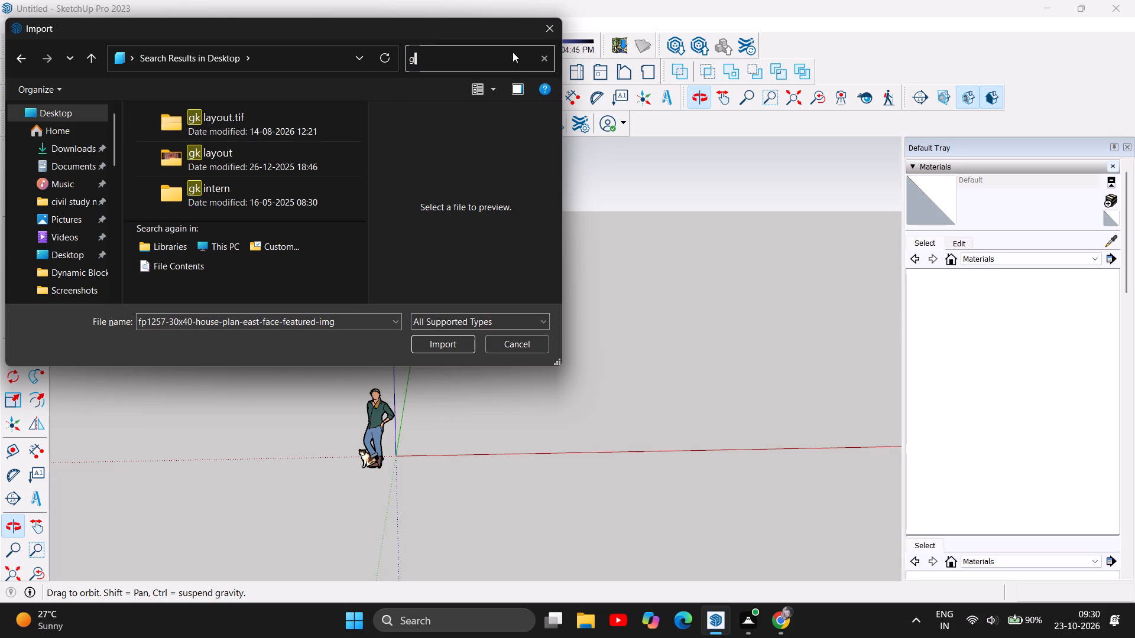
key(BackSpace)
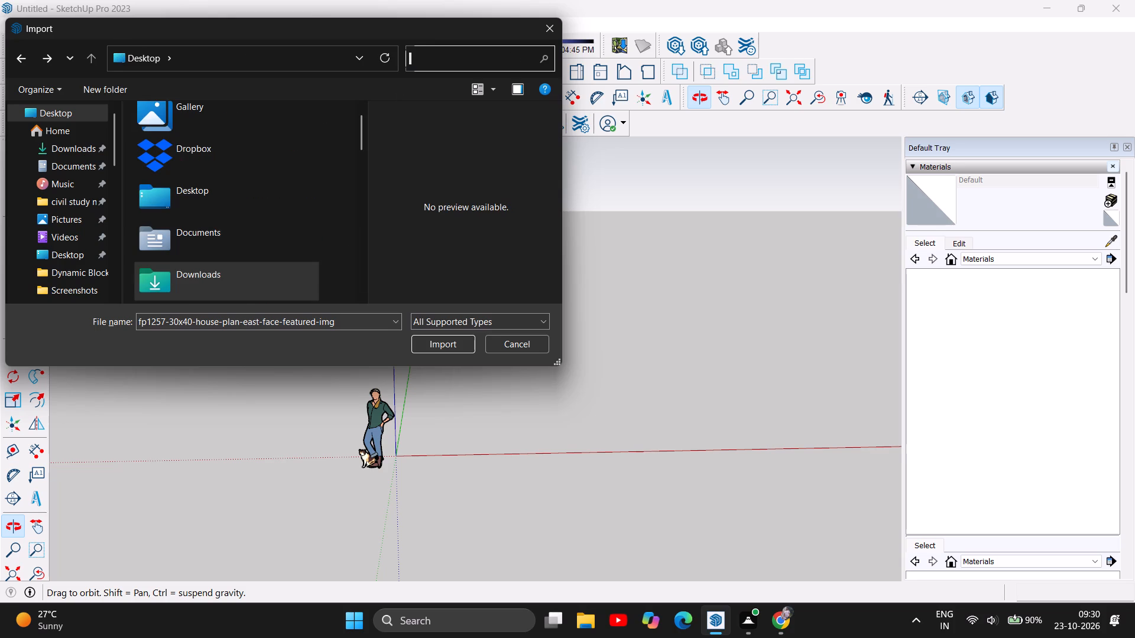
key(f)
key(u)
key(g)
key(i)
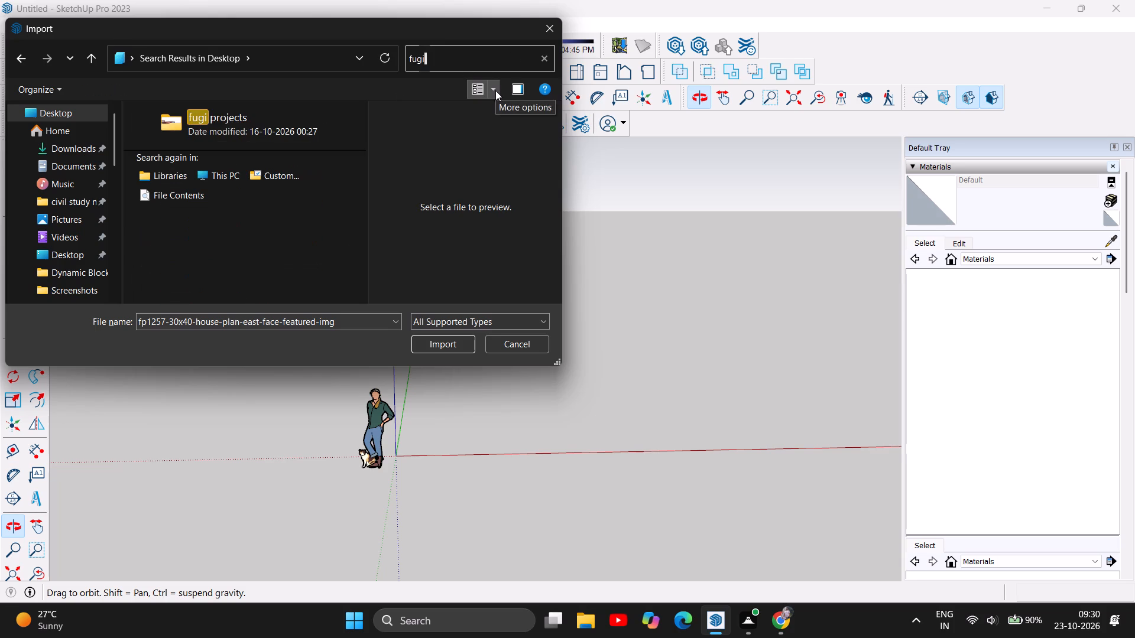
double_click(232, 125)
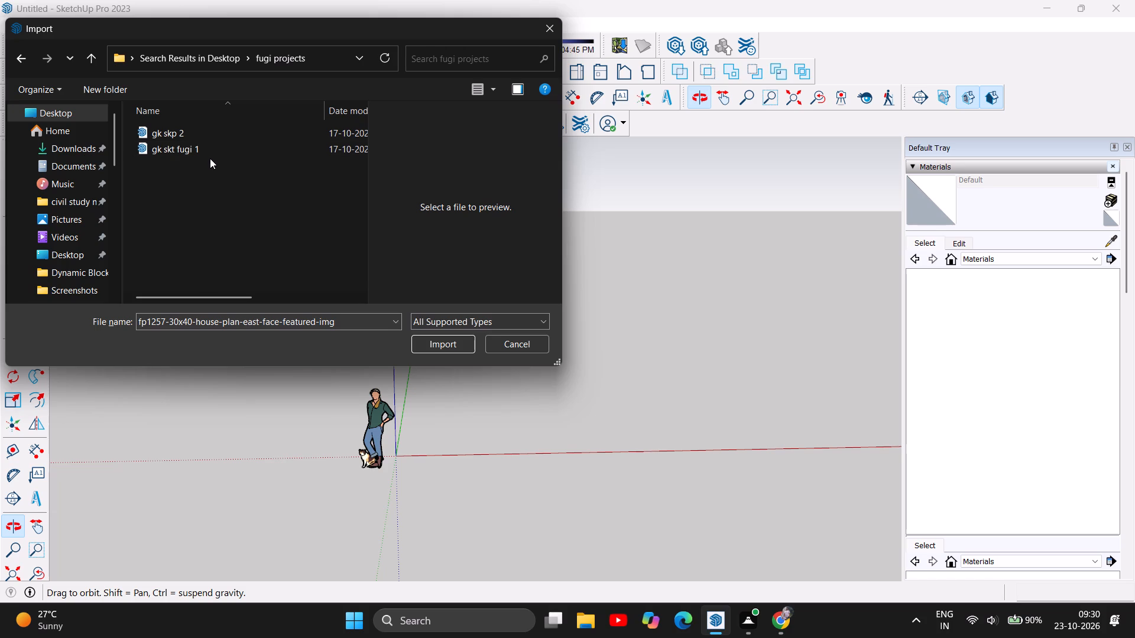
click(14, 54)
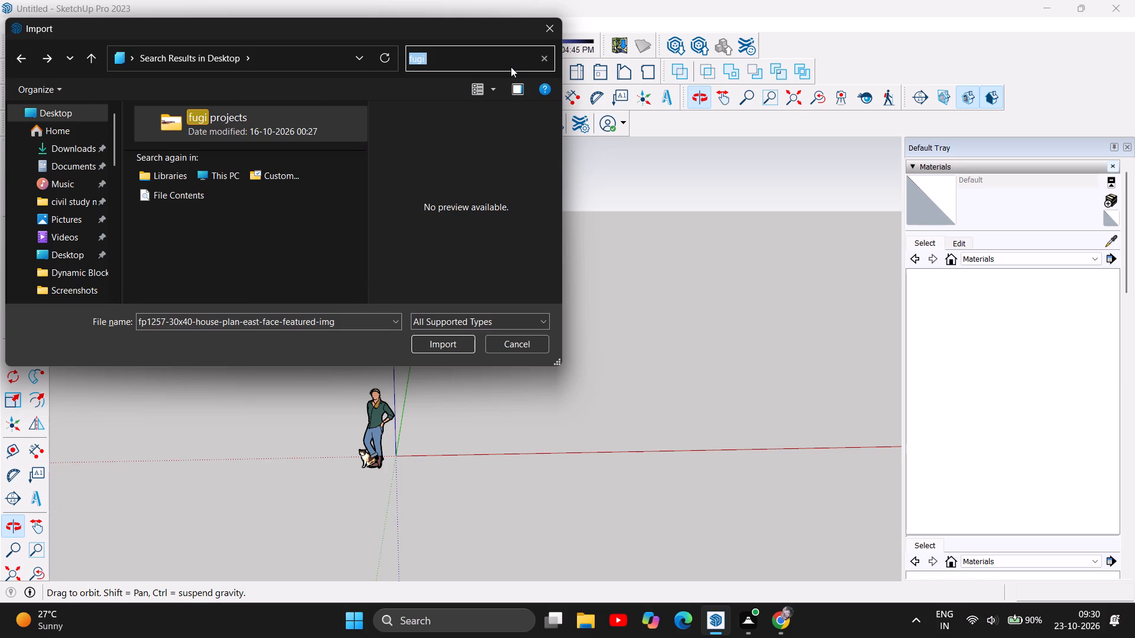
Extend the Desktop search to "fugi 5".
click(511, 67)
click(484, 56)
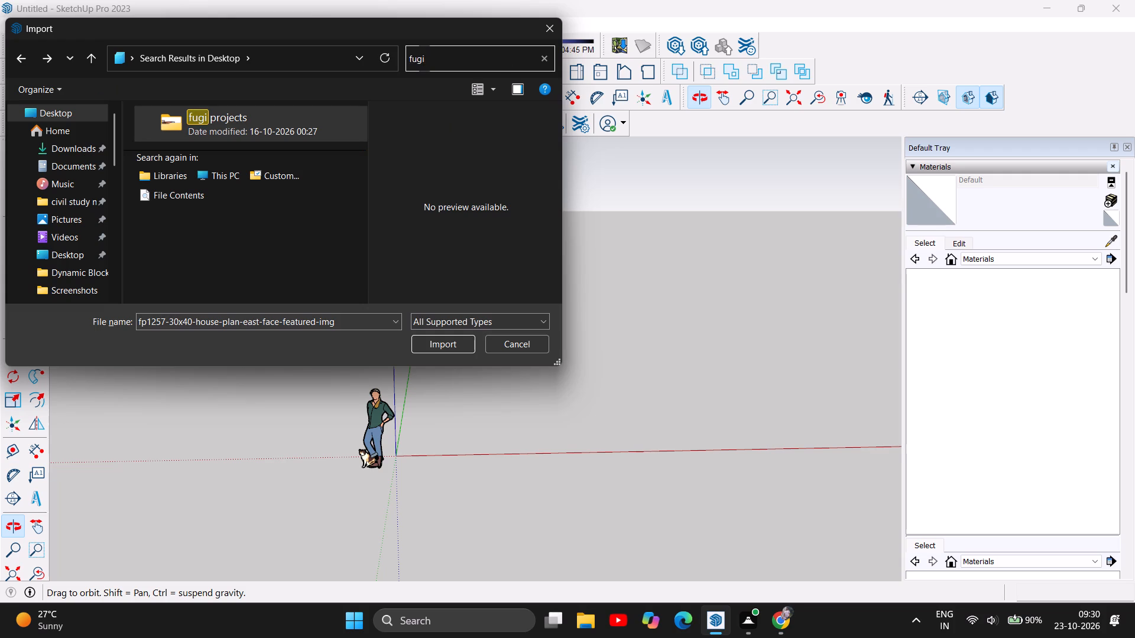
key(space)
text(5)
key(Return)
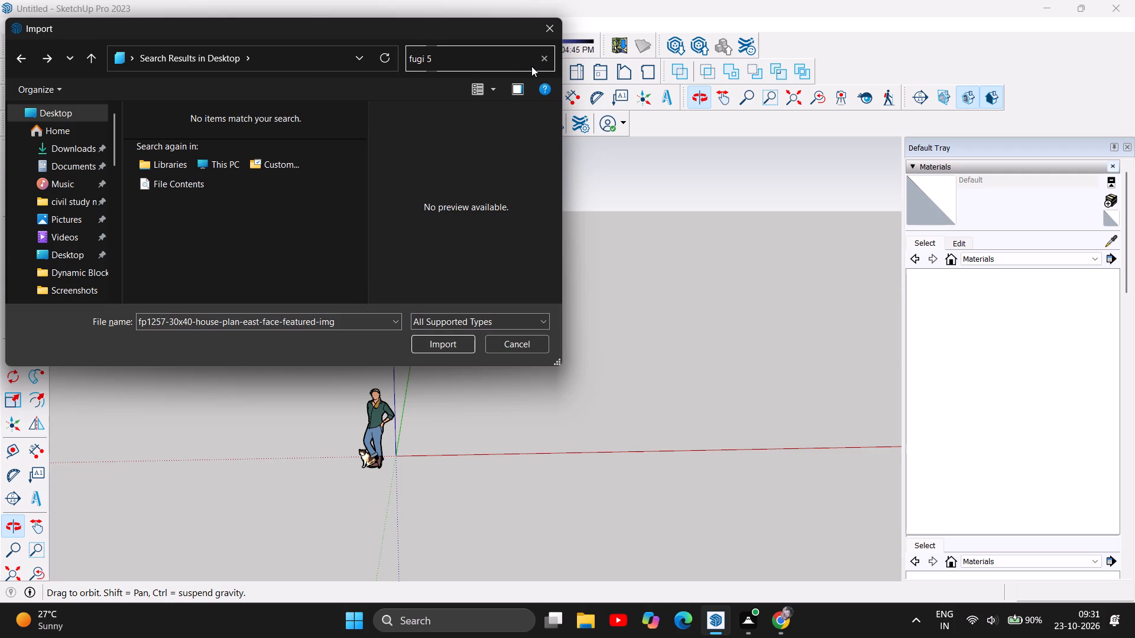
Switch the import location to Documents and search it for "gk".
click(60, 149)
click(60, 168)
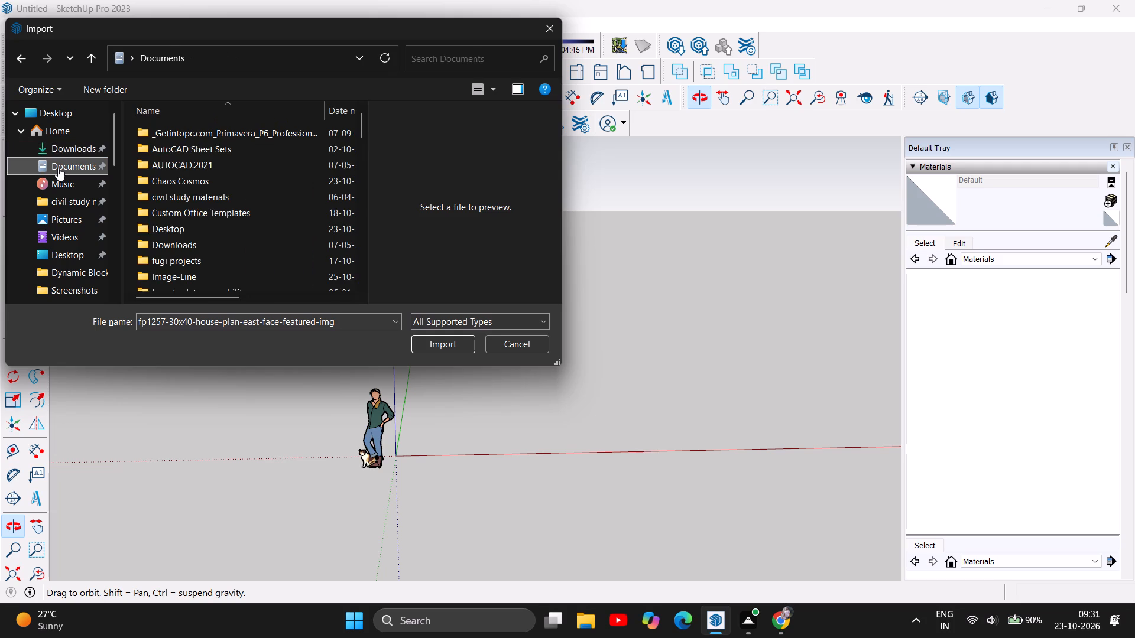
click(459, 62)
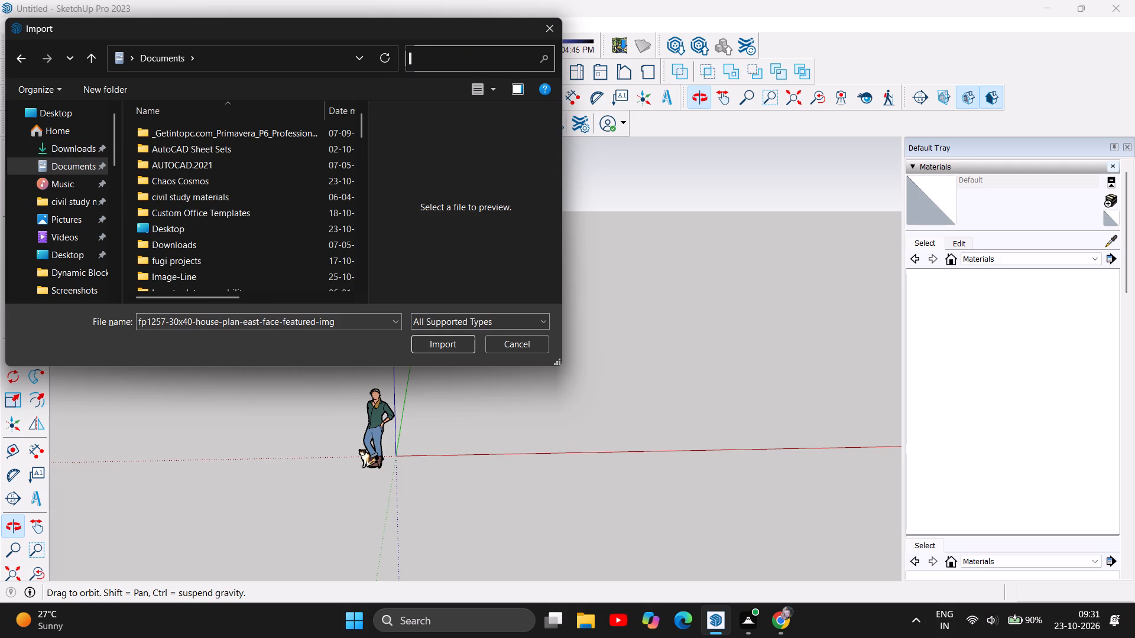
key(g)
key(k)
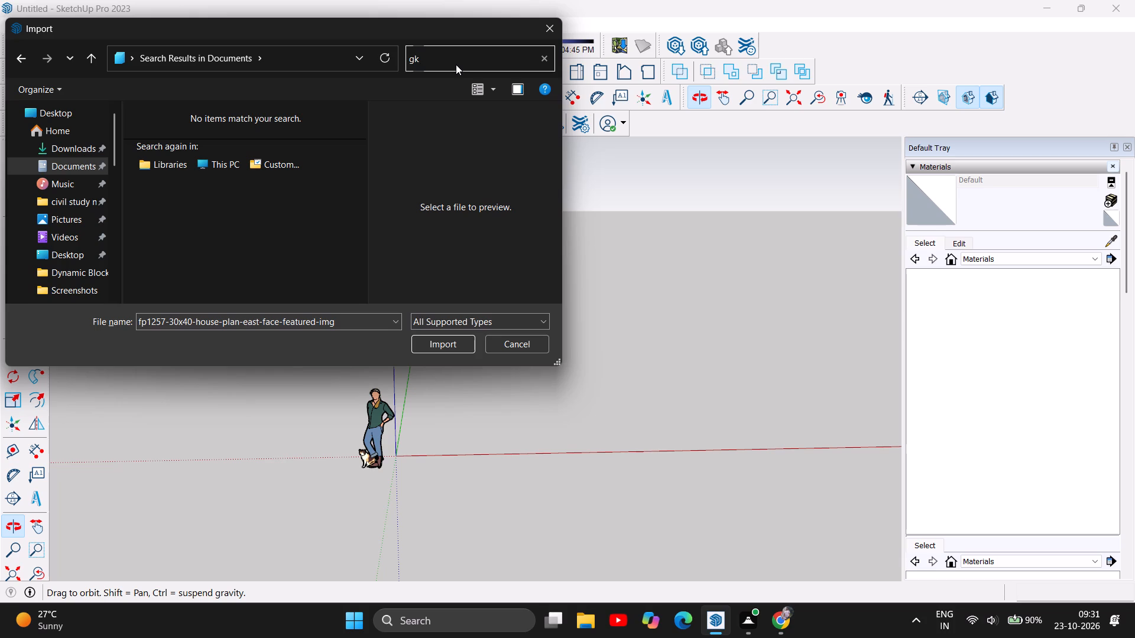
Broaden the Documents search to "g" and look through the results for the project file to import.
key(BackSpace)
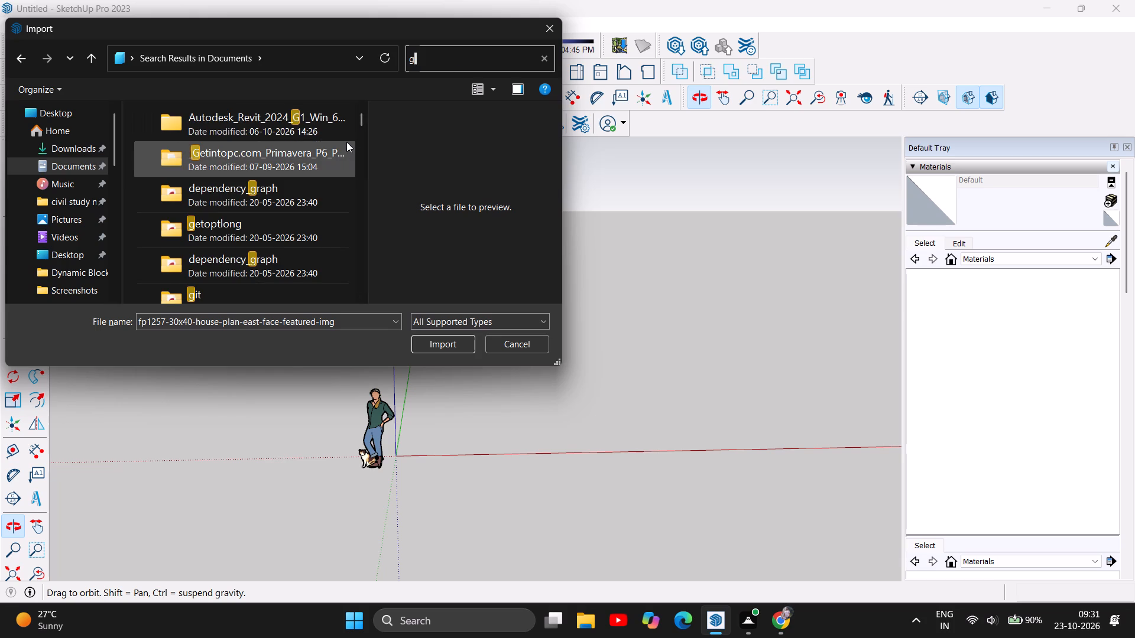
scroll(316, 152, down, 1)
scroll(273, 174, down, 2)
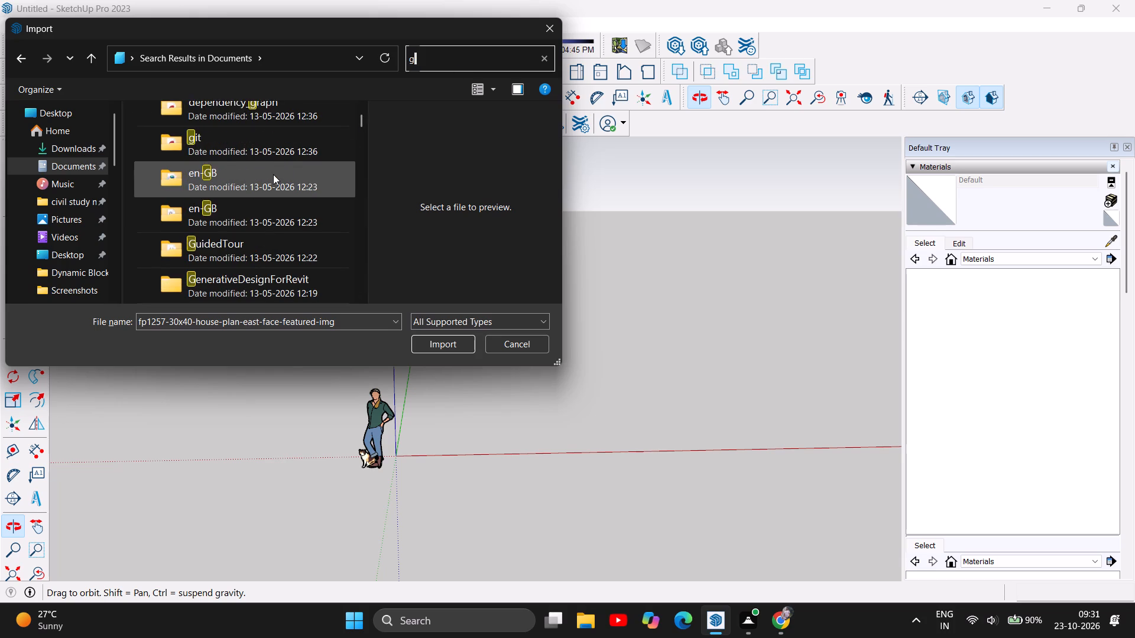
scroll(273, 174, down, 9)
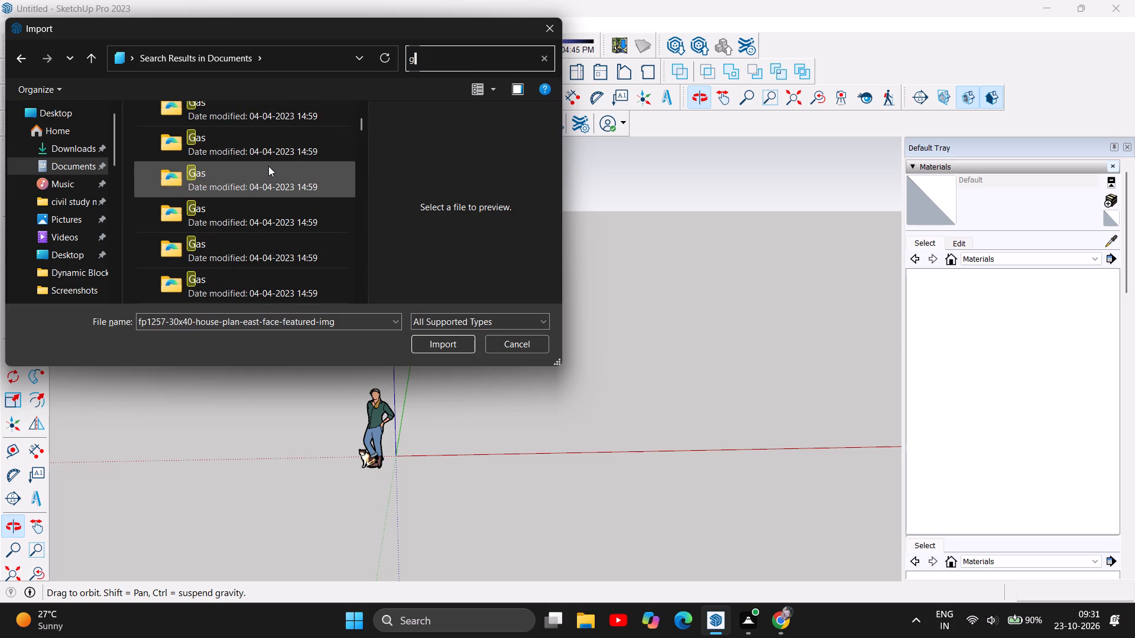
scroll(268, 166, down, 19)
scroll(267, 159, down, 9)
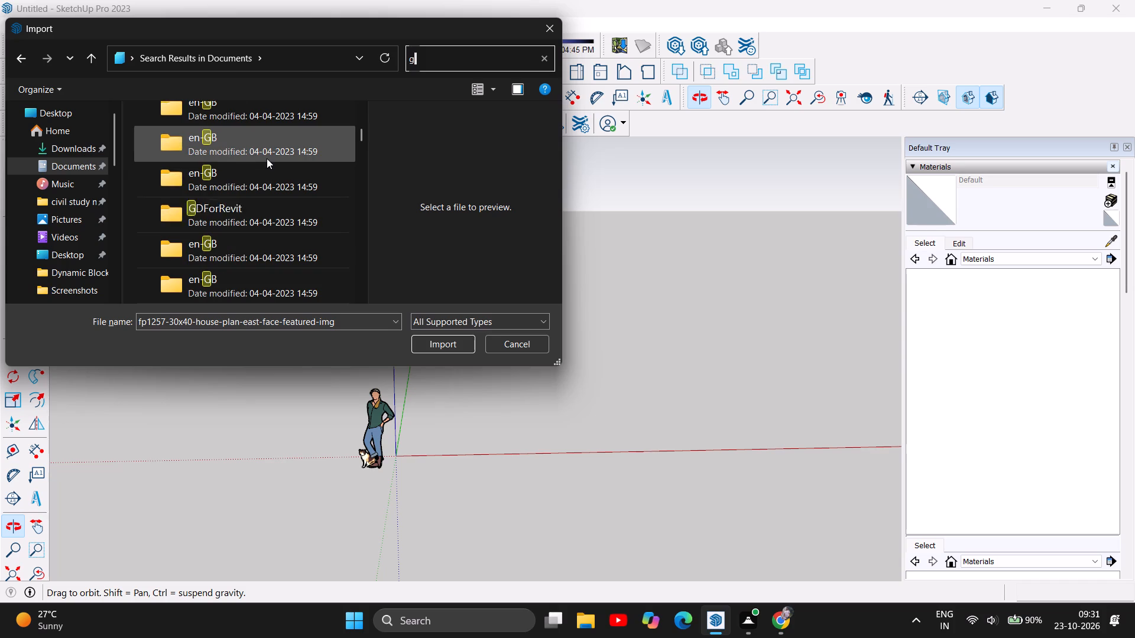
scroll(267, 158, down, 2)
scroll(245, 253, down, 20)
scroll(248, 246, down, 5)
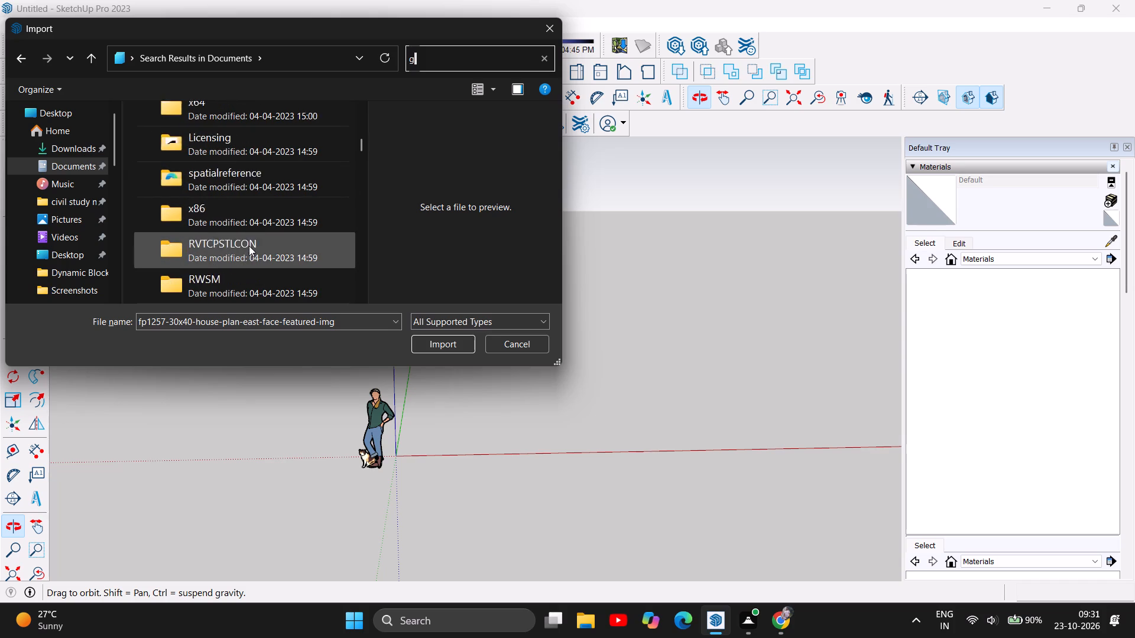
scroll(249, 246, down, 15)
scroll(250, 240, down, 8)
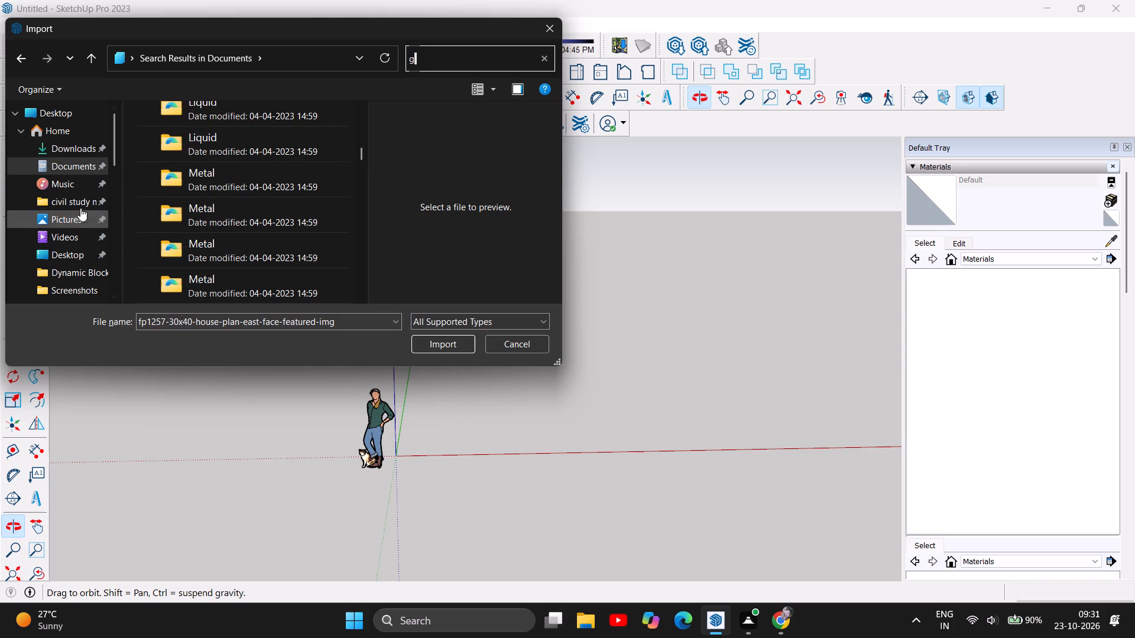
Switch the import location to Downloads and look through its files for the project file to import.
click(95, 153)
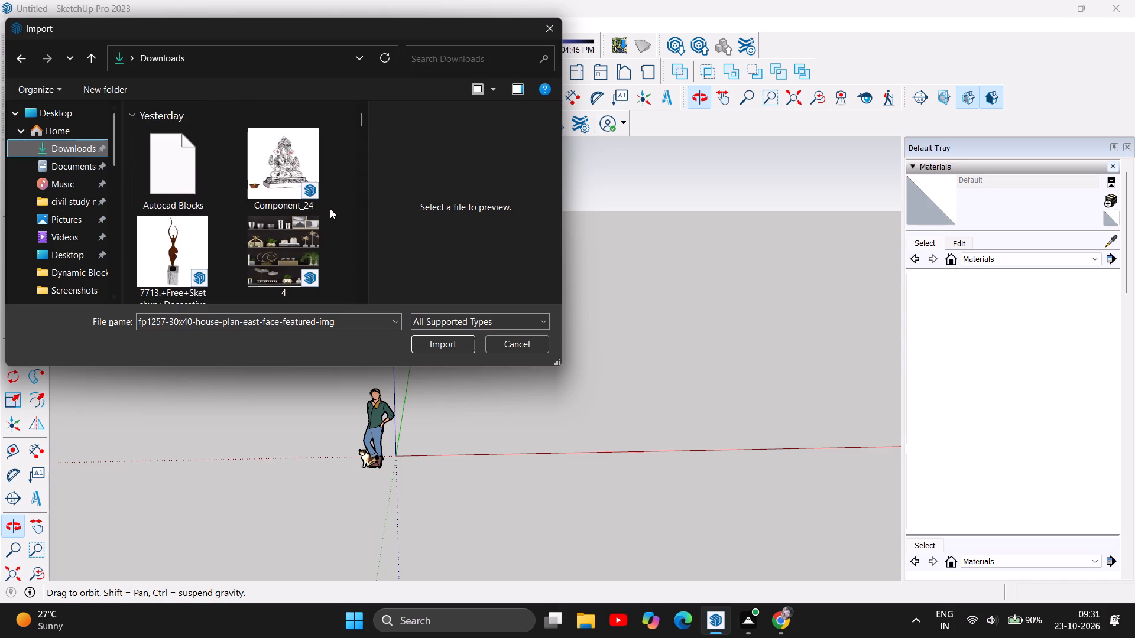
scroll(330, 210, down, 12)
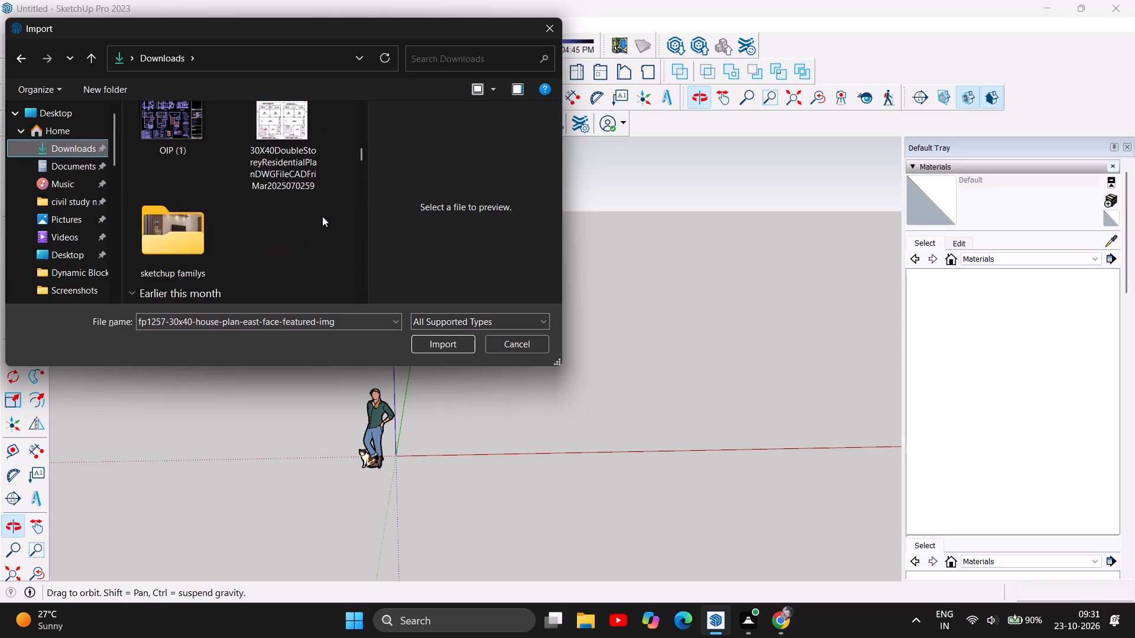
scroll(322, 216, down, 5)
scroll(263, 219, down, 4)
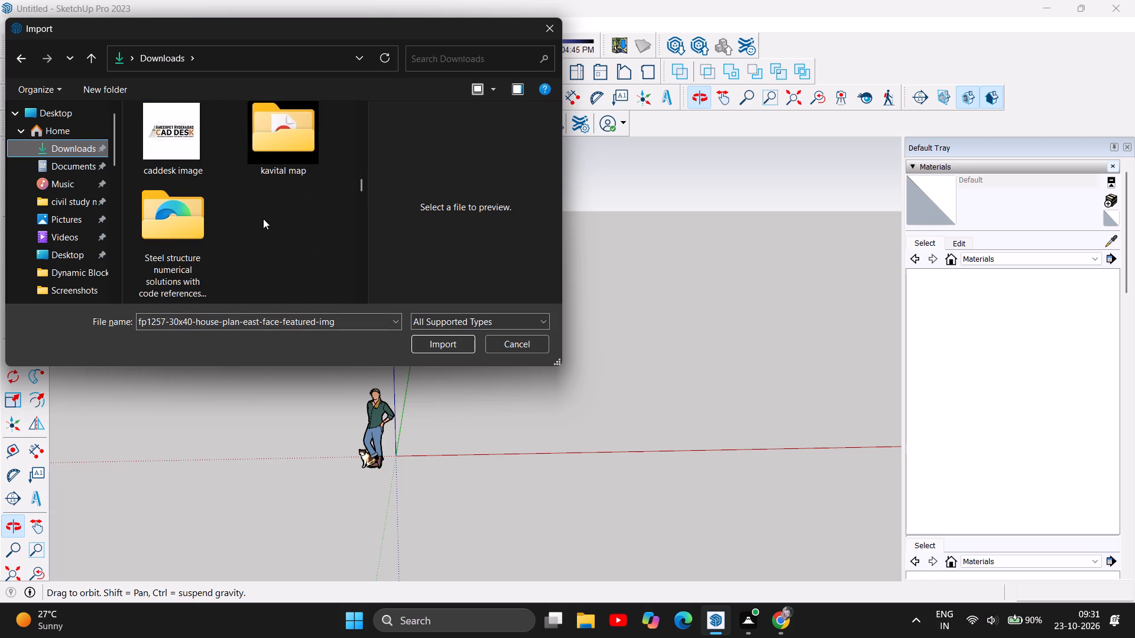
scroll(263, 219, down, 7)
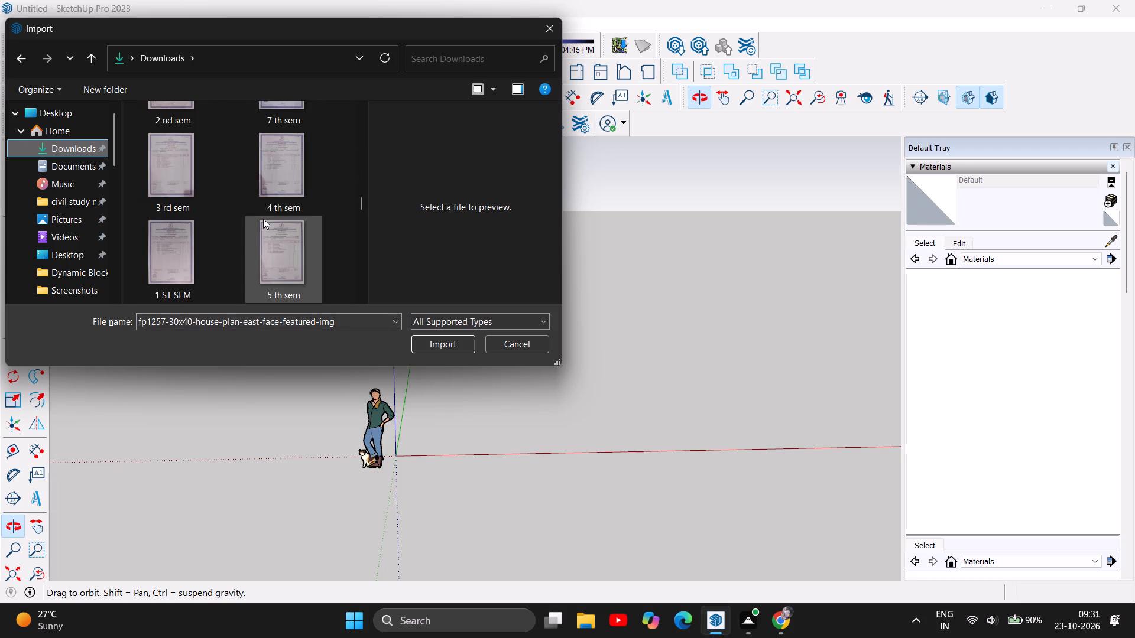
scroll(263, 219, down, 5)
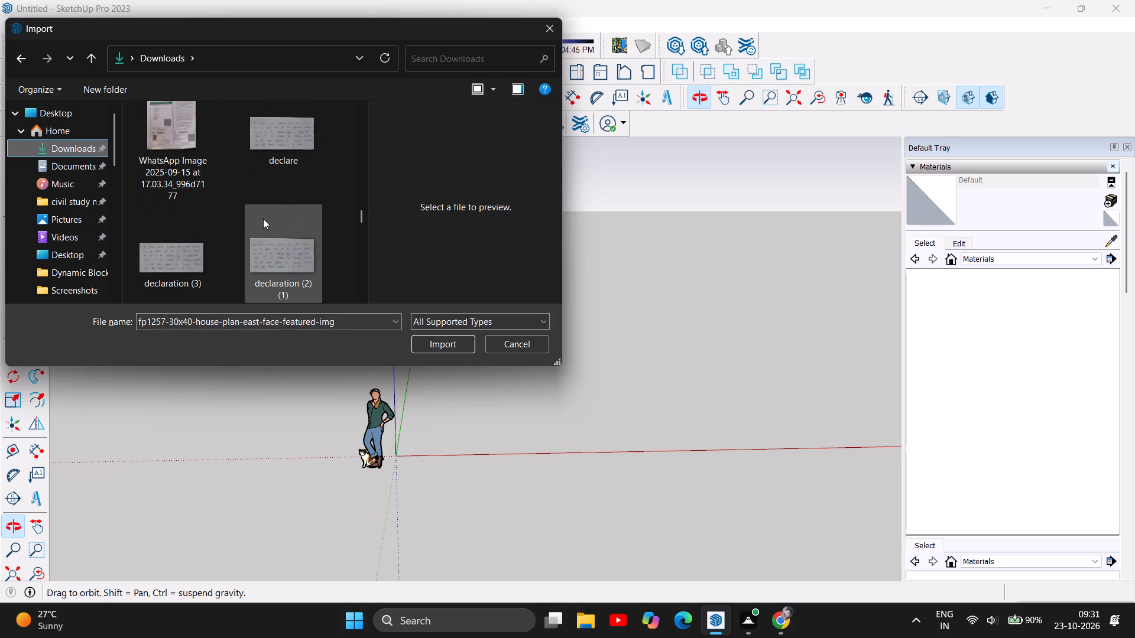
scroll(263, 219, down, 11)
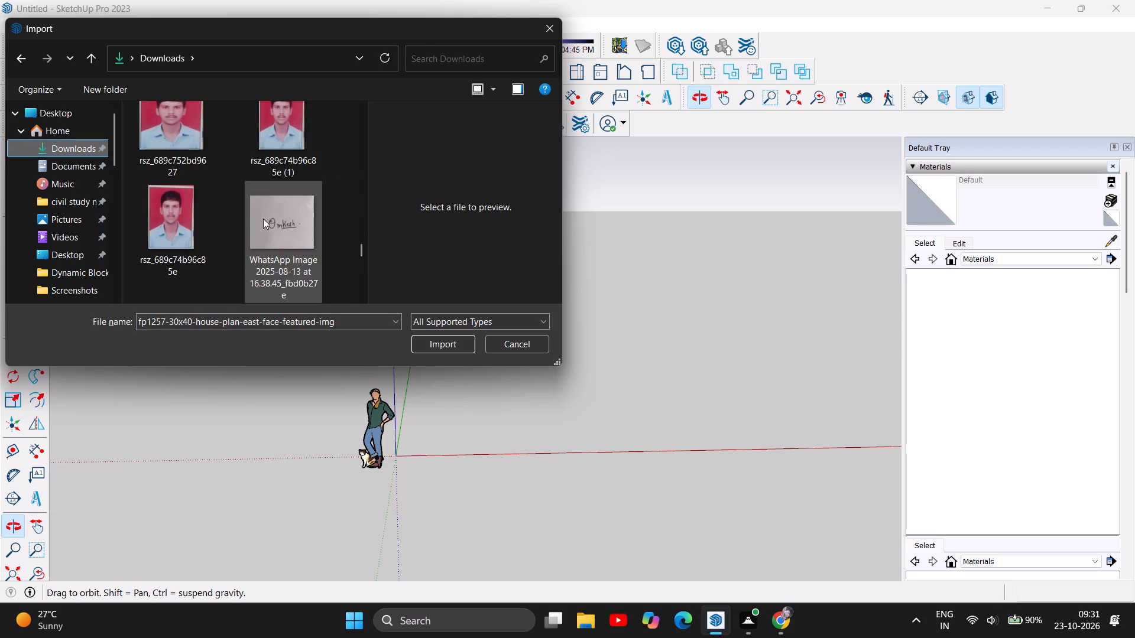
scroll(263, 214, down, 5)
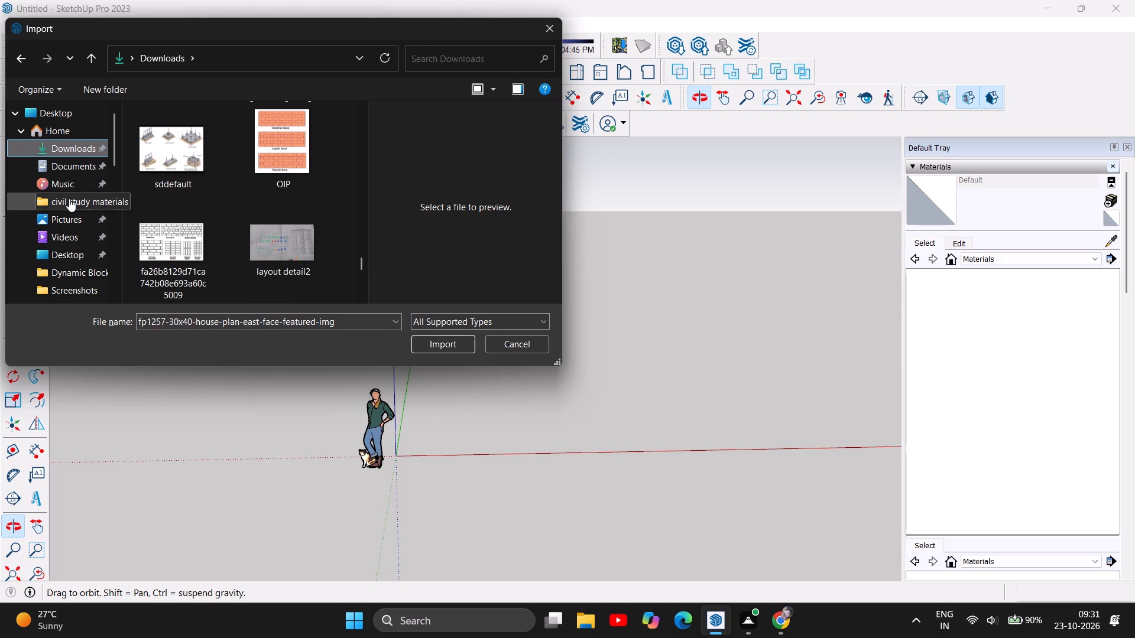
Check the civil study materials, Pictures and Videos folders for the project file.
click(75, 193)
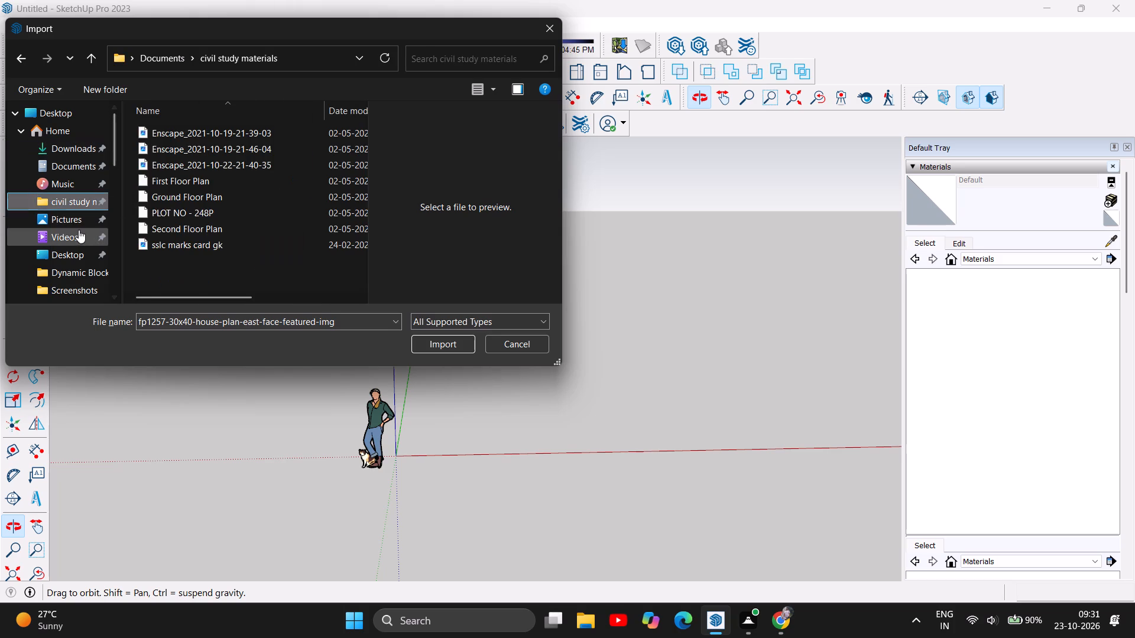
click(70, 223)
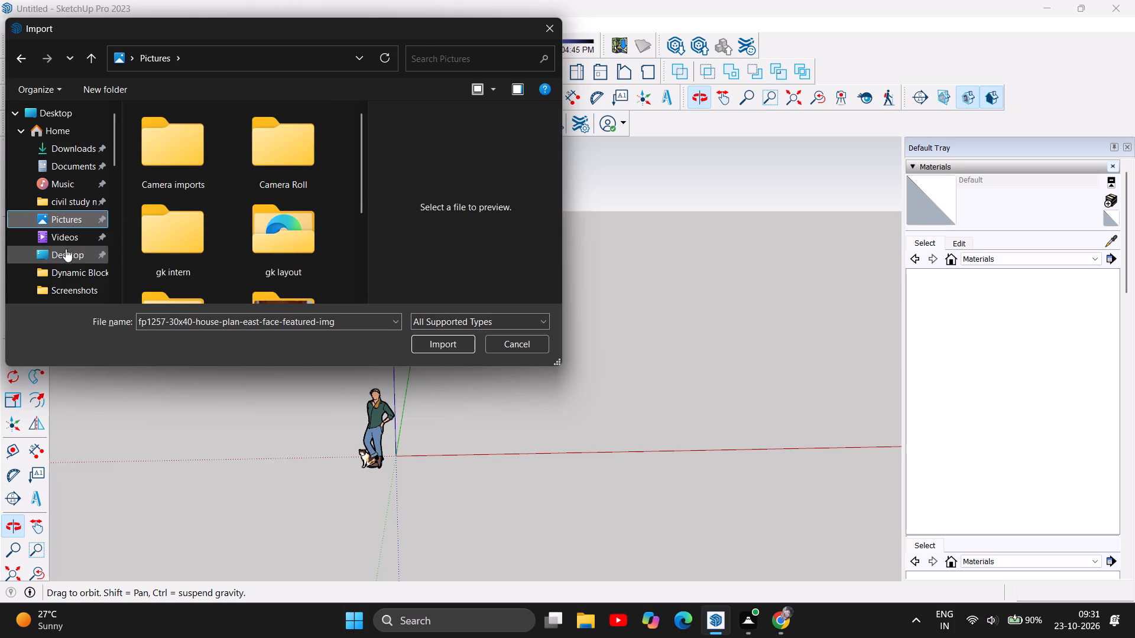
click(68, 245)
Preview the Desktop files from GK FUGI1 through shops plan as import candidates, and close the import dialog without importing.
click(71, 255)
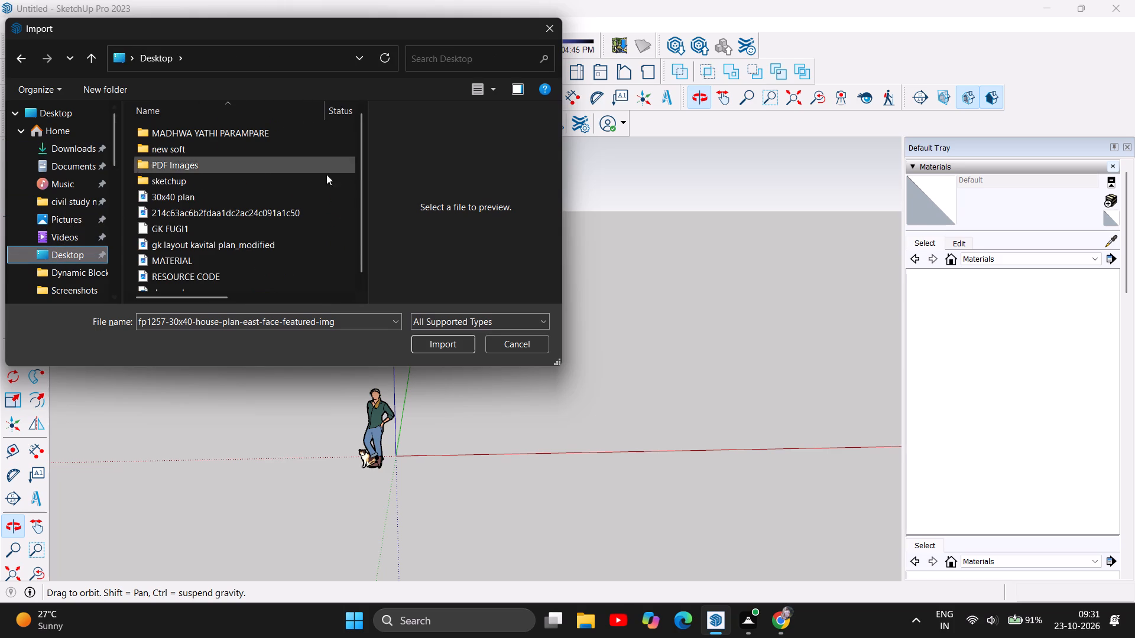
scroll(280, 193, down, 3)
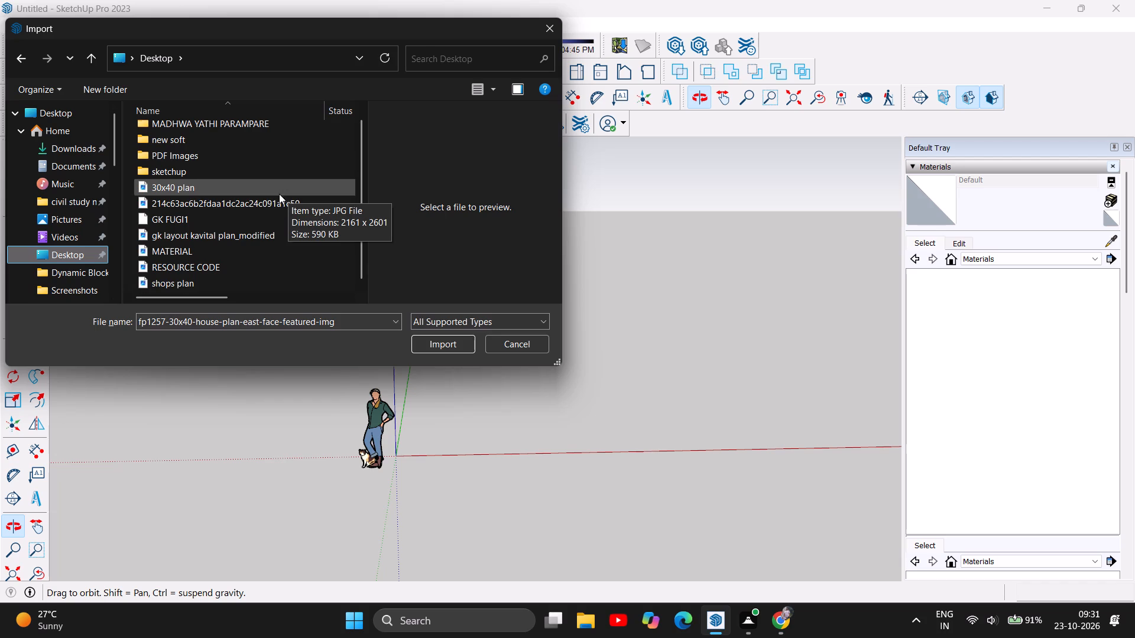
click(207, 225)
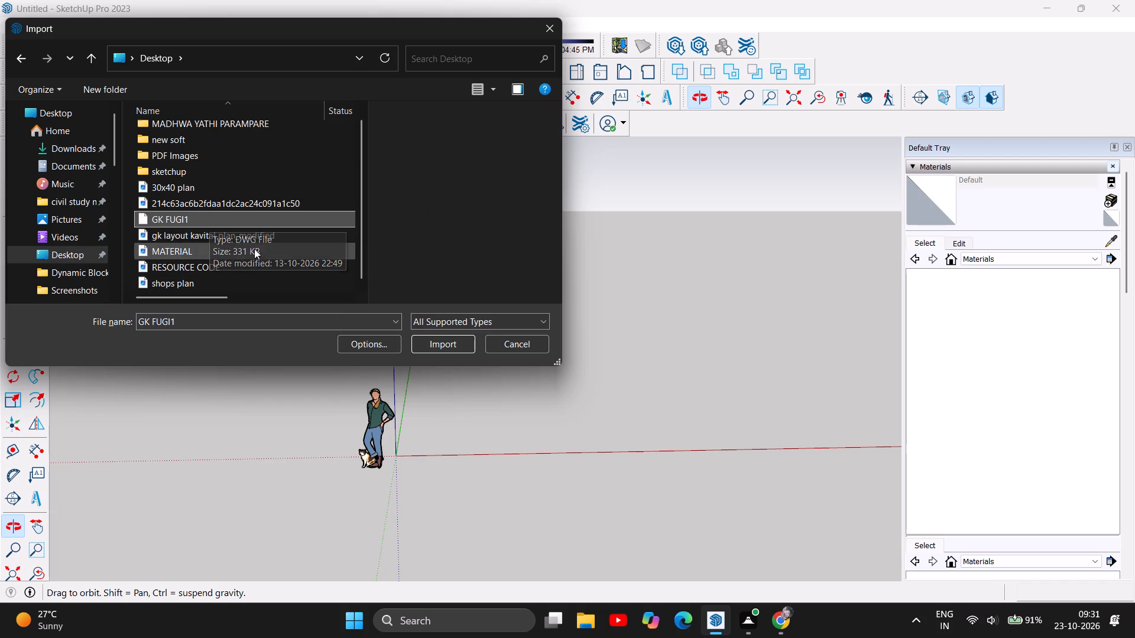
click(223, 233)
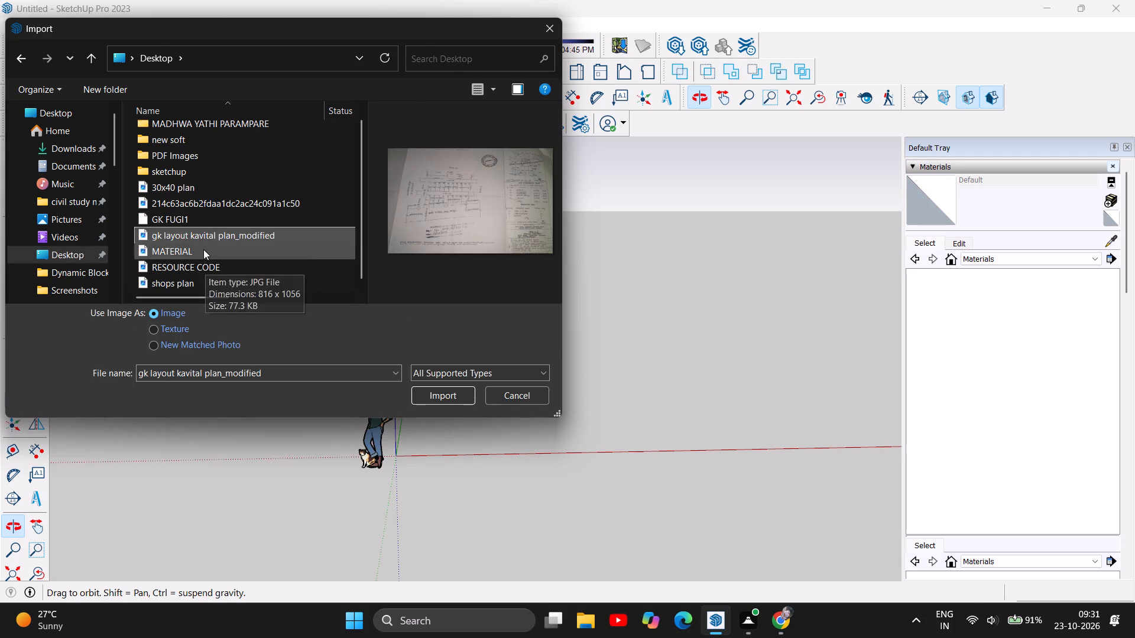
click(203, 249)
click(221, 264)
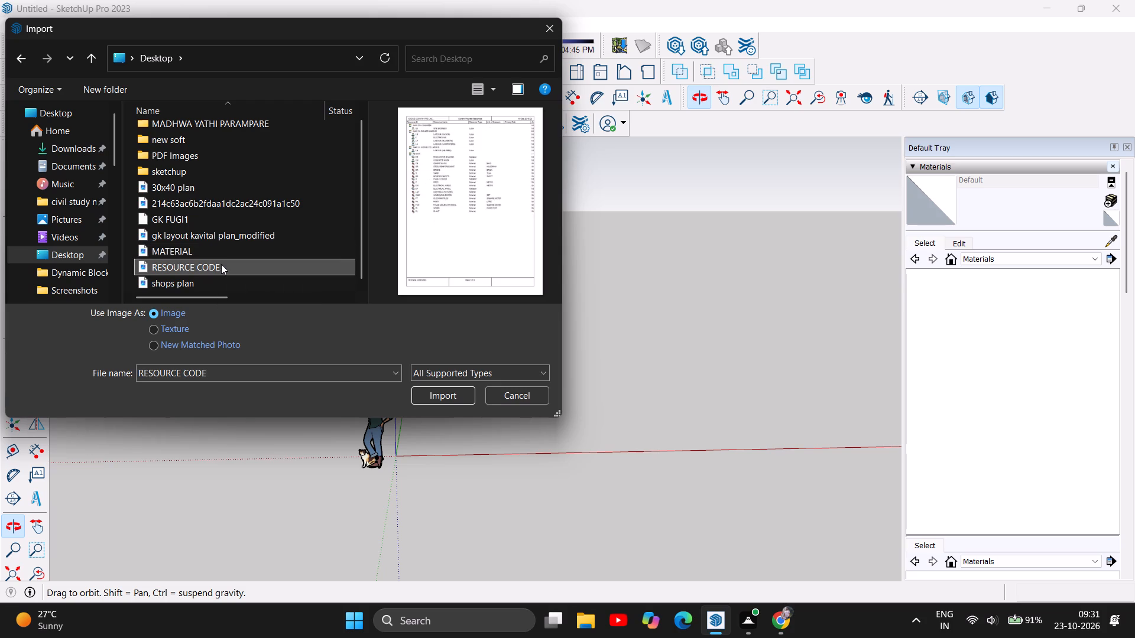
click(199, 282)
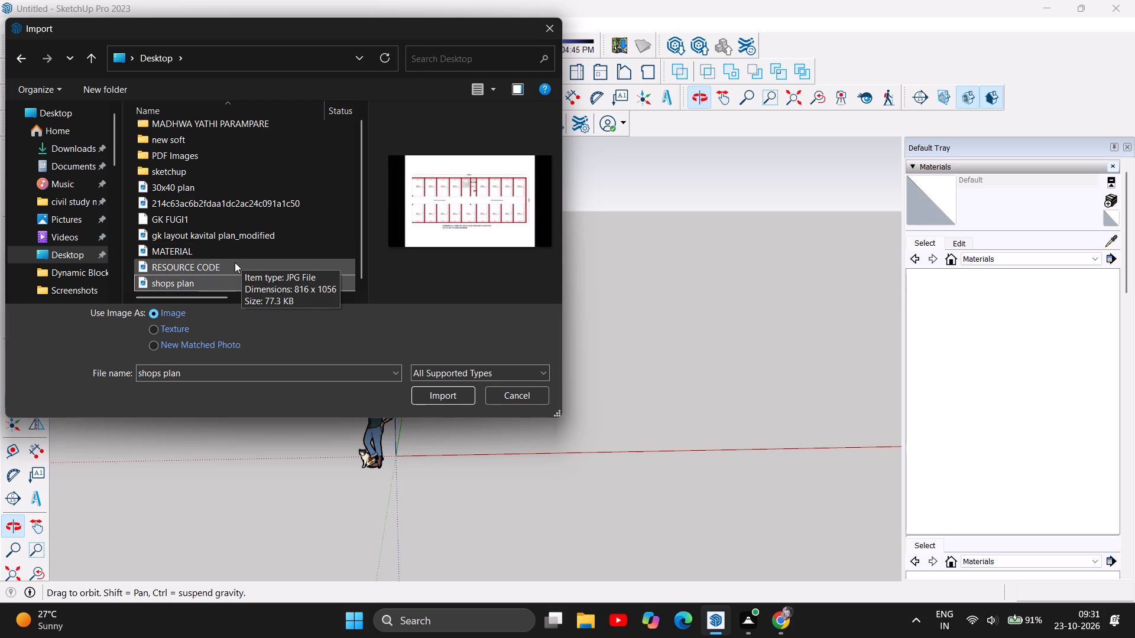
click(550, 32)
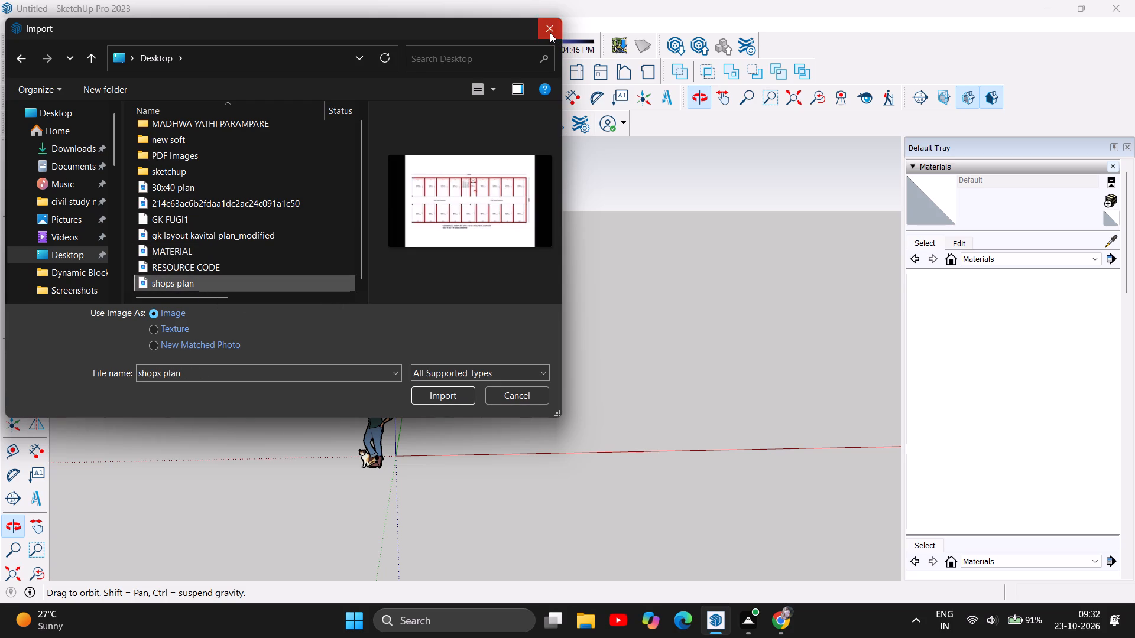
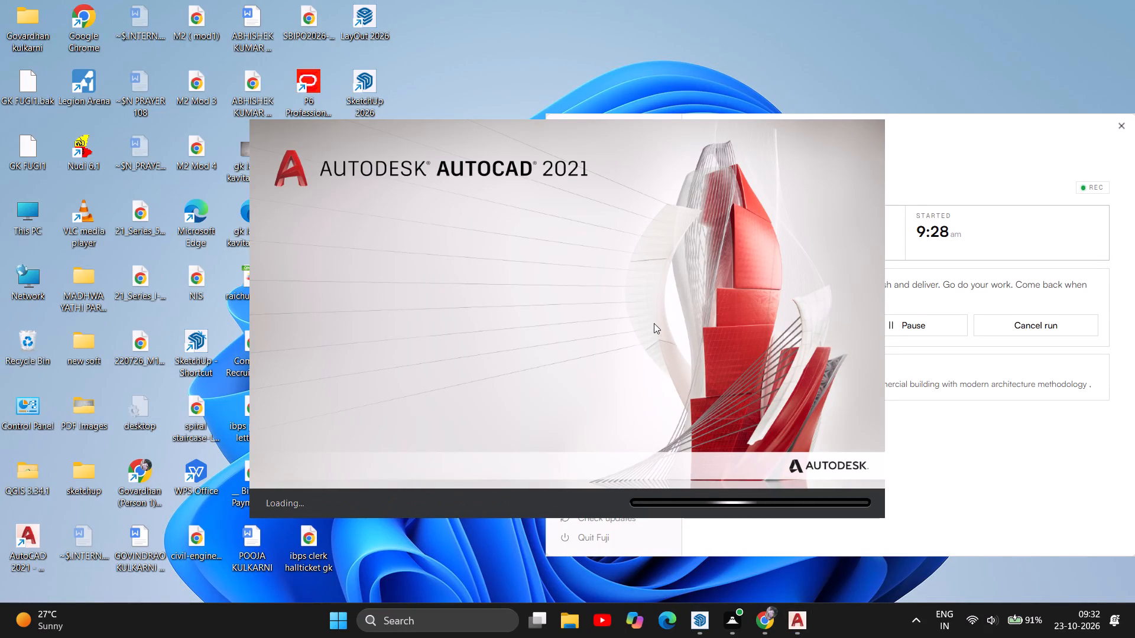
Open the recent drawing "fugi 5 shop" in AutoCAD.
scroll(654, 323, up, 1)
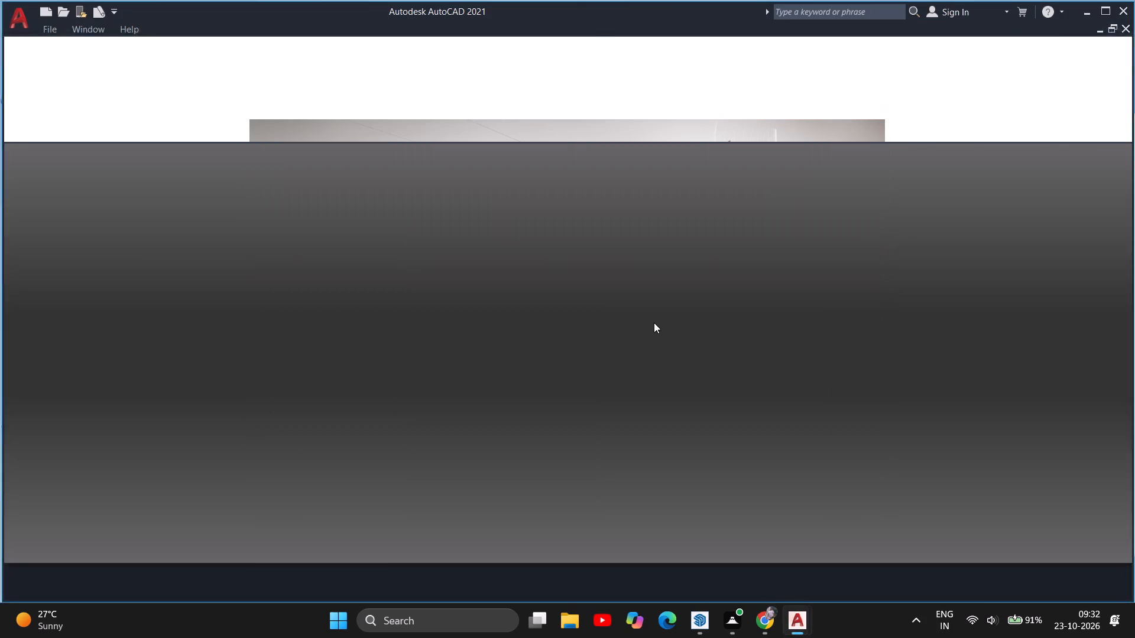
scroll(654, 323, up, 1)
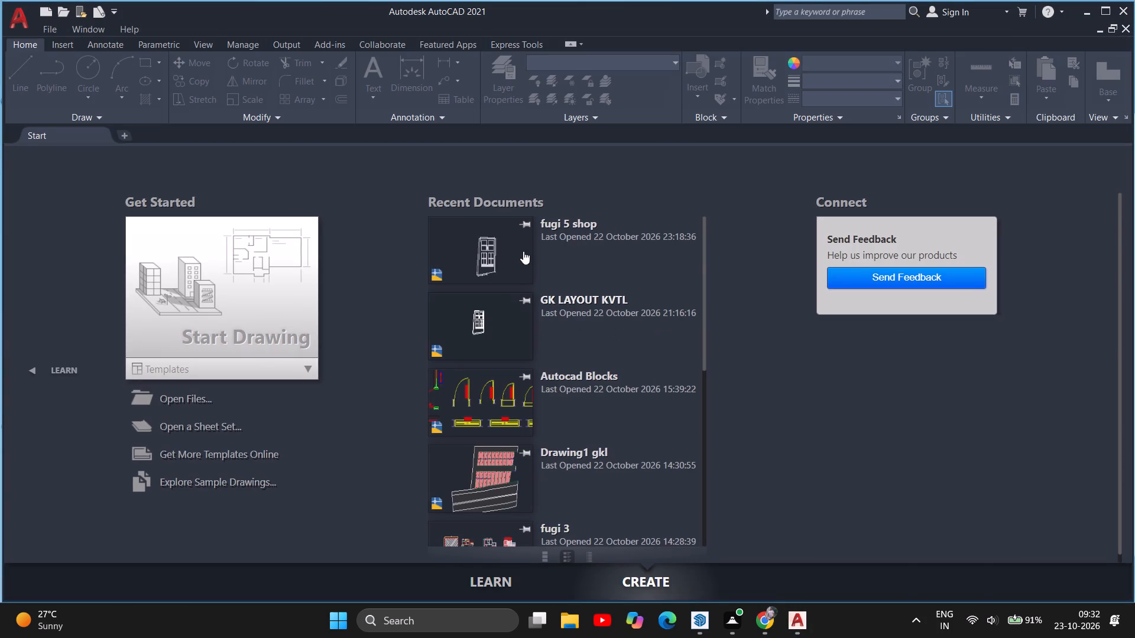
right_click(556, 221)
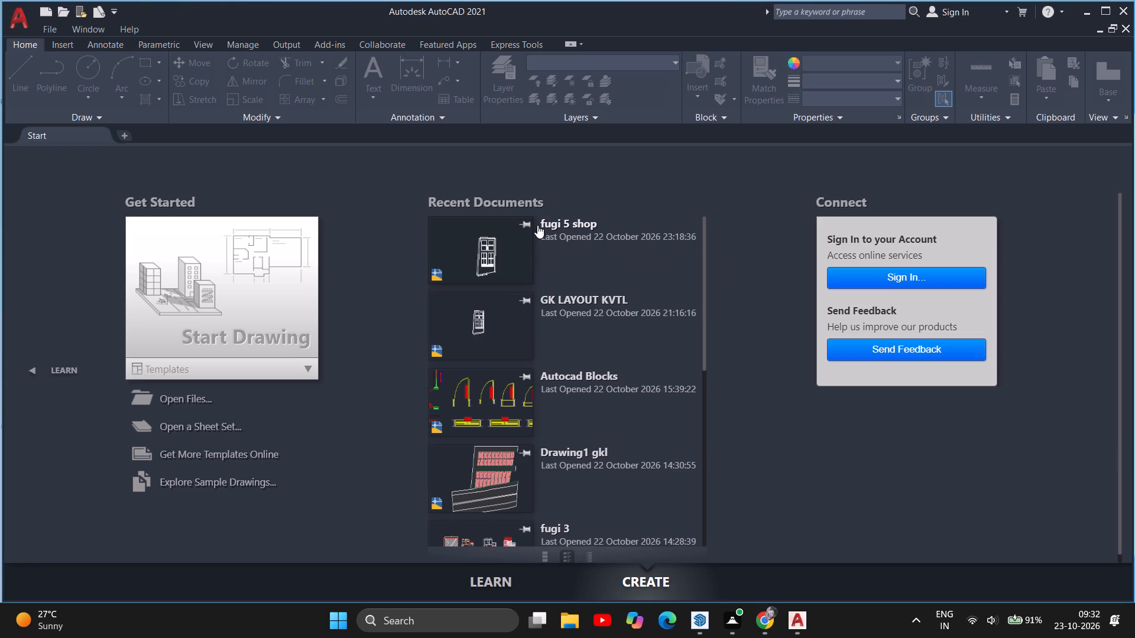
click(543, 224)
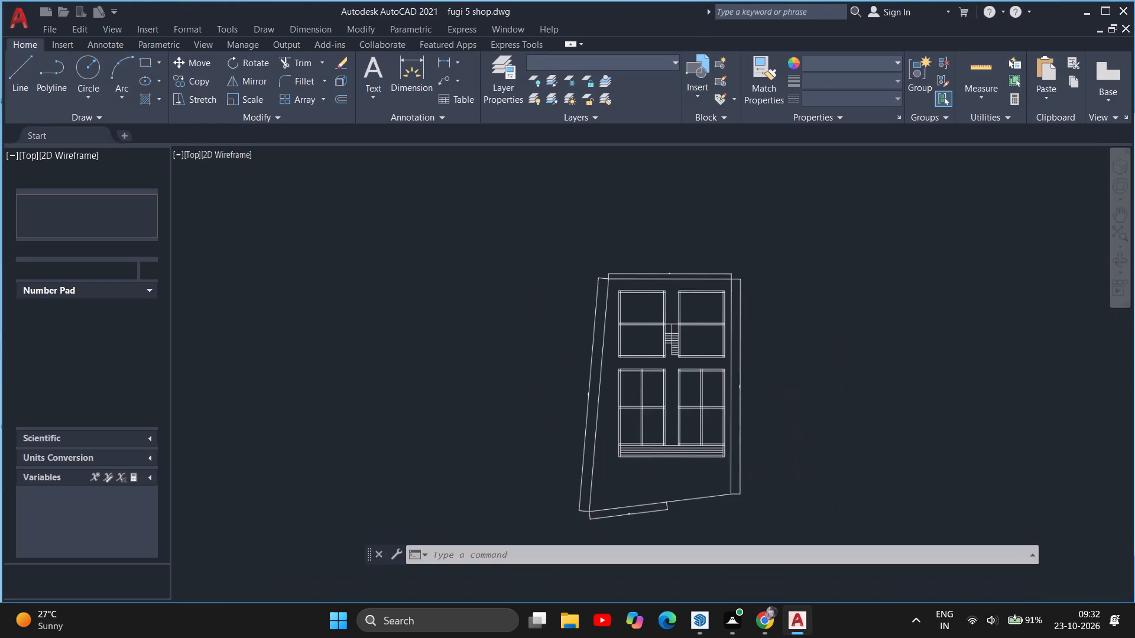
Delete the dimension that spans only part of the plot's sloping lower boundary.
scroll(361, 227, down, 2)
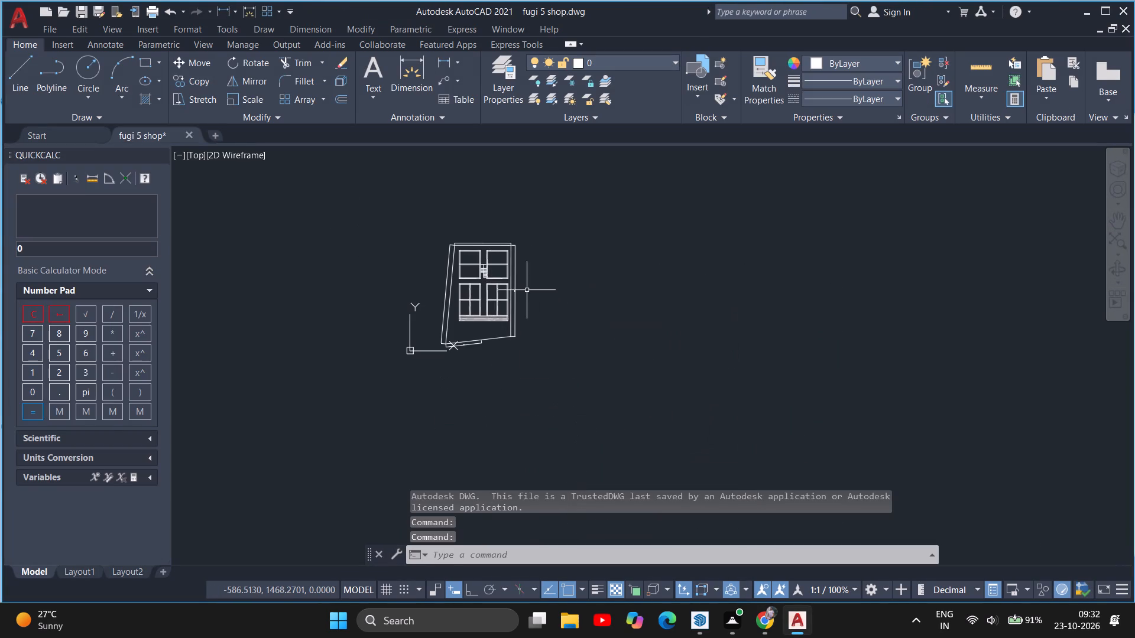
scroll(534, 258, up, 1)
scroll(430, 340, up, 2)
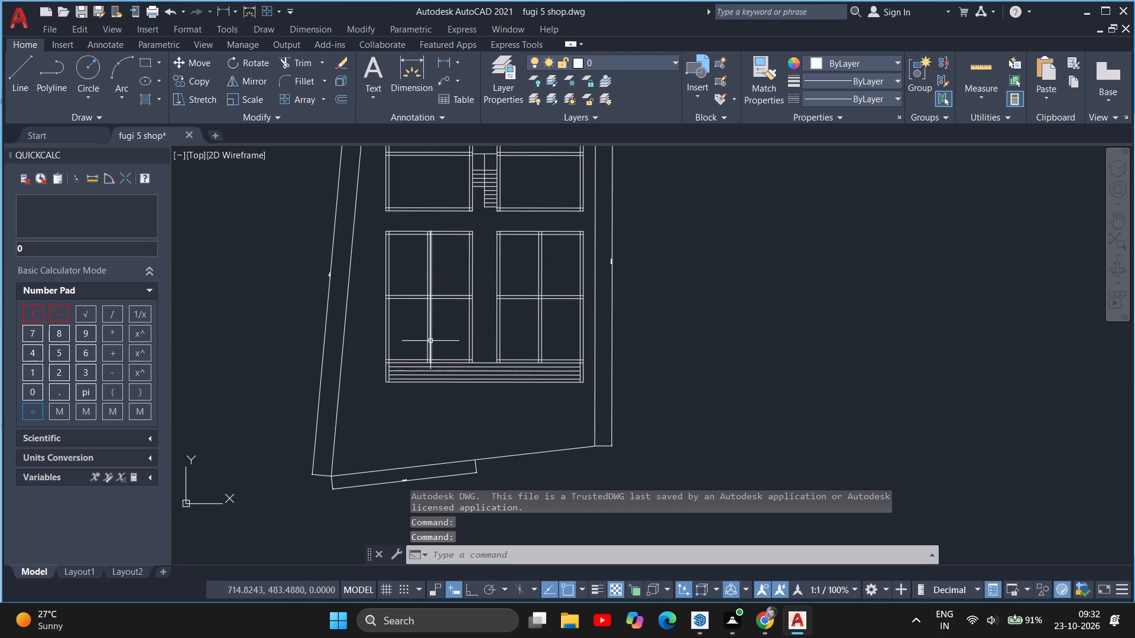
scroll(502, 324, down, 2)
scroll(554, 362, up, 2)
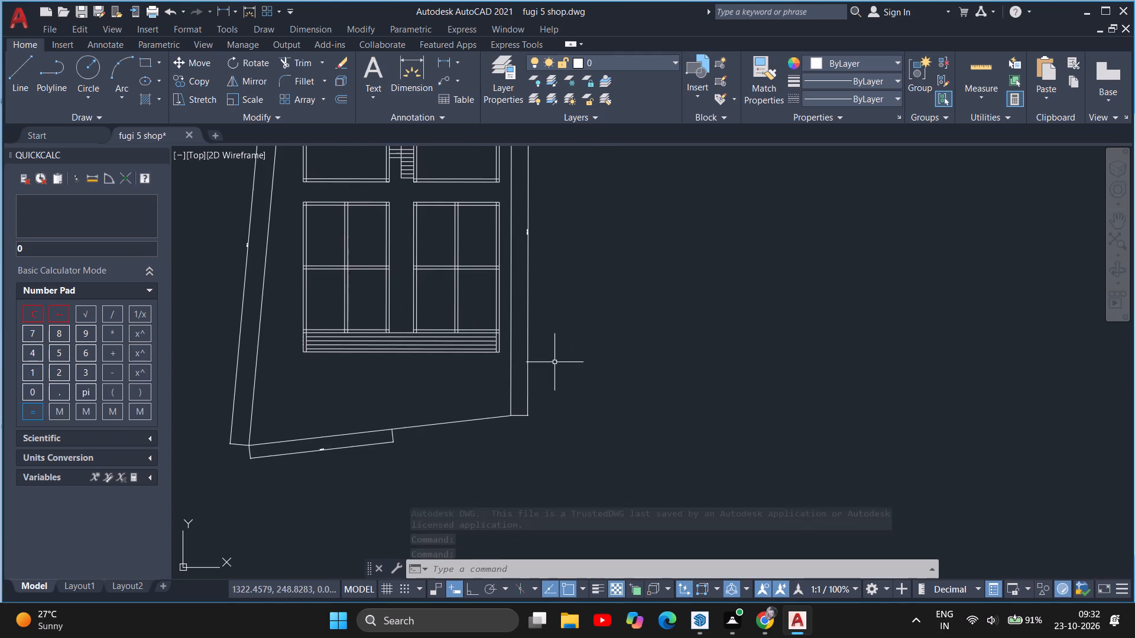
scroll(395, 461, up, 3)
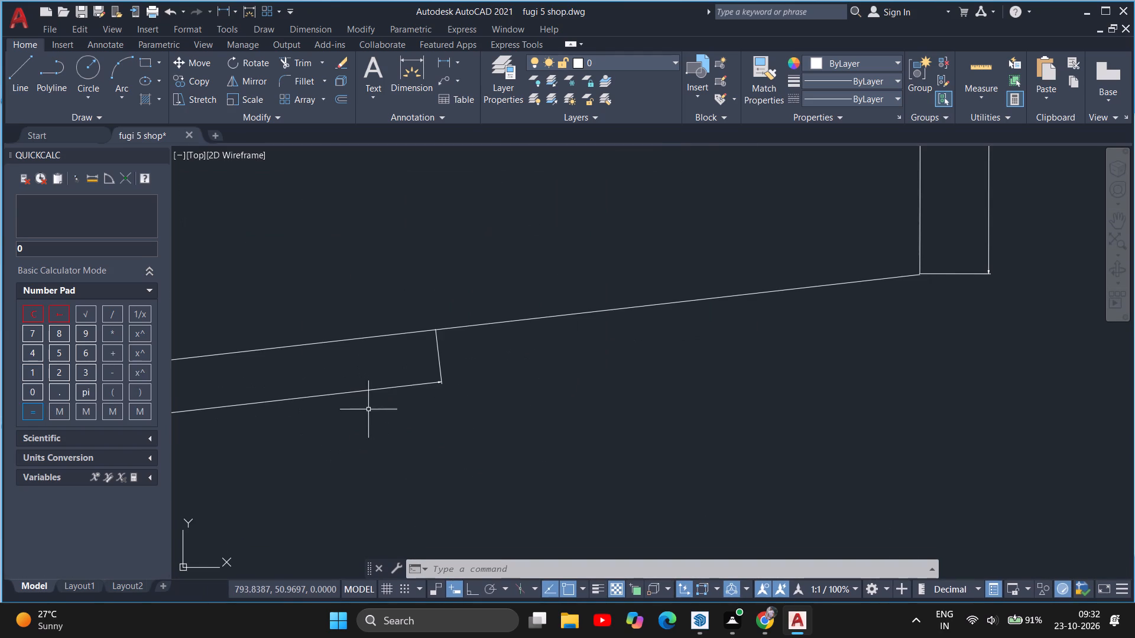
click(414, 382)
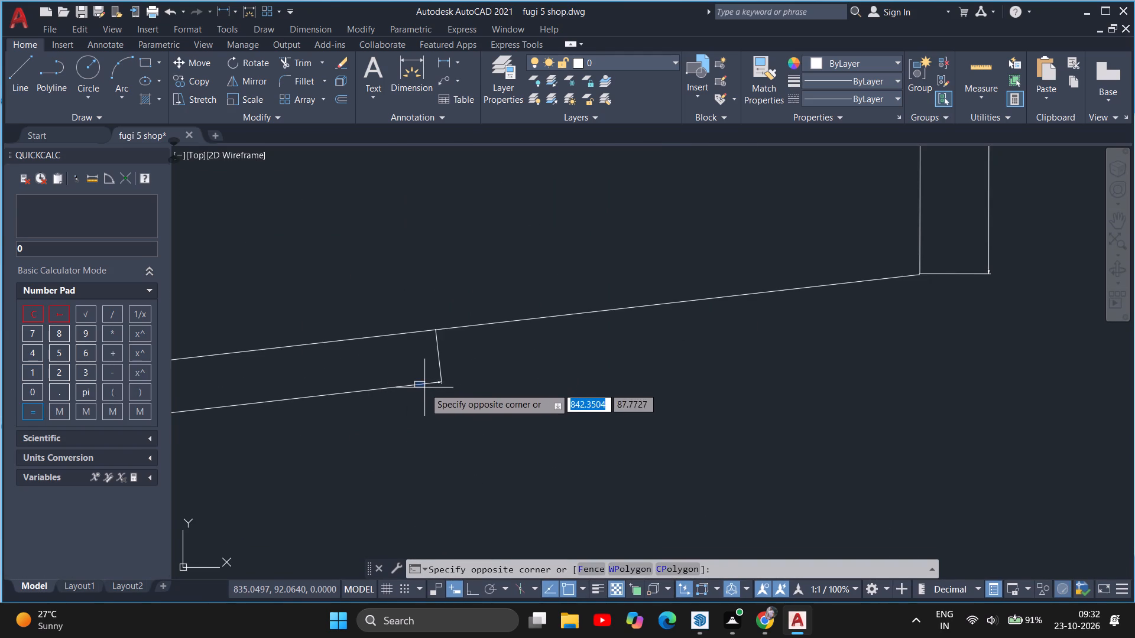
click(428, 382)
click(403, 386)
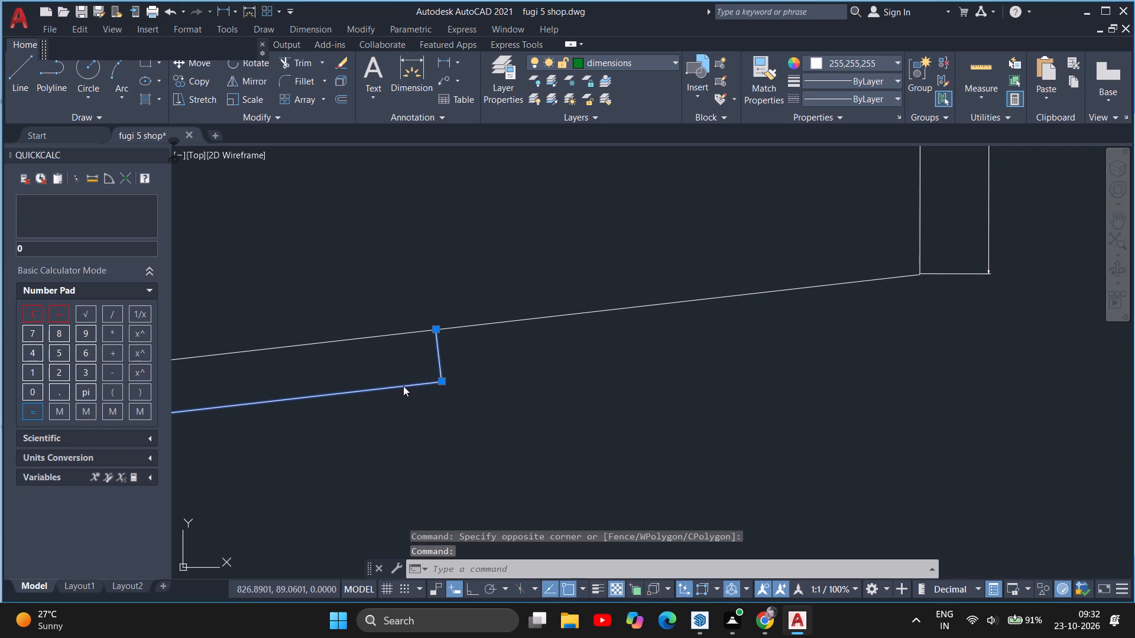
key(Delete)
Dimension the full sloping lower plot boundary between its two inner corners, placing the dimension line just outside the plot.
scroll(508, 373, down, 5)
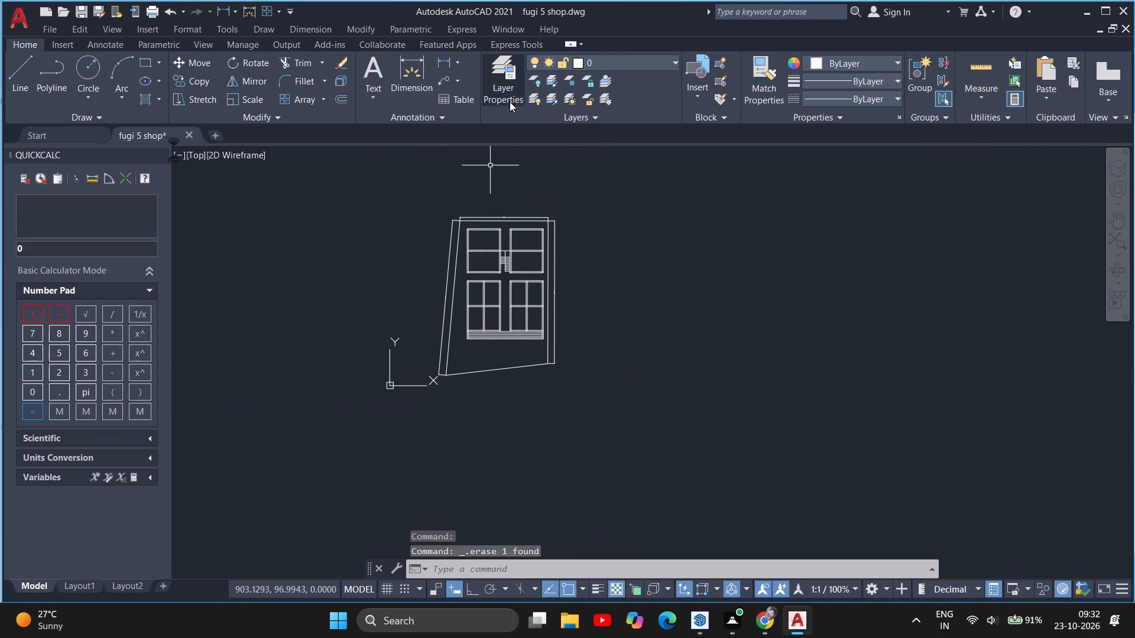
click(422, 79)
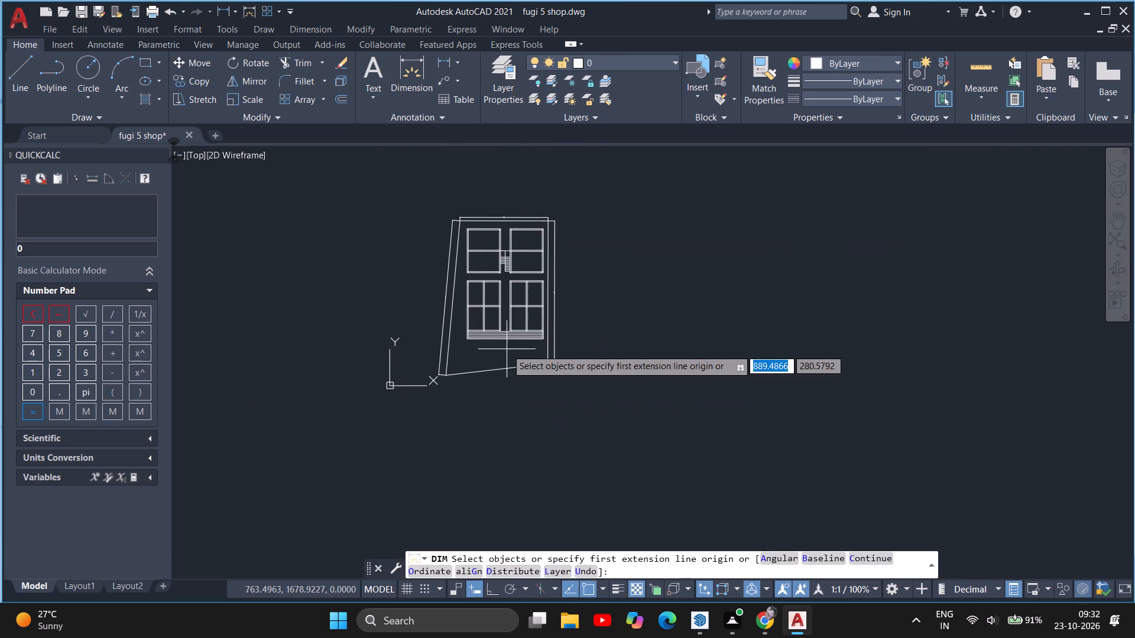
scroll(507, 349, up, 3)
scroll(351, 445, up, 1)
scroll(351, 445, down, 2)
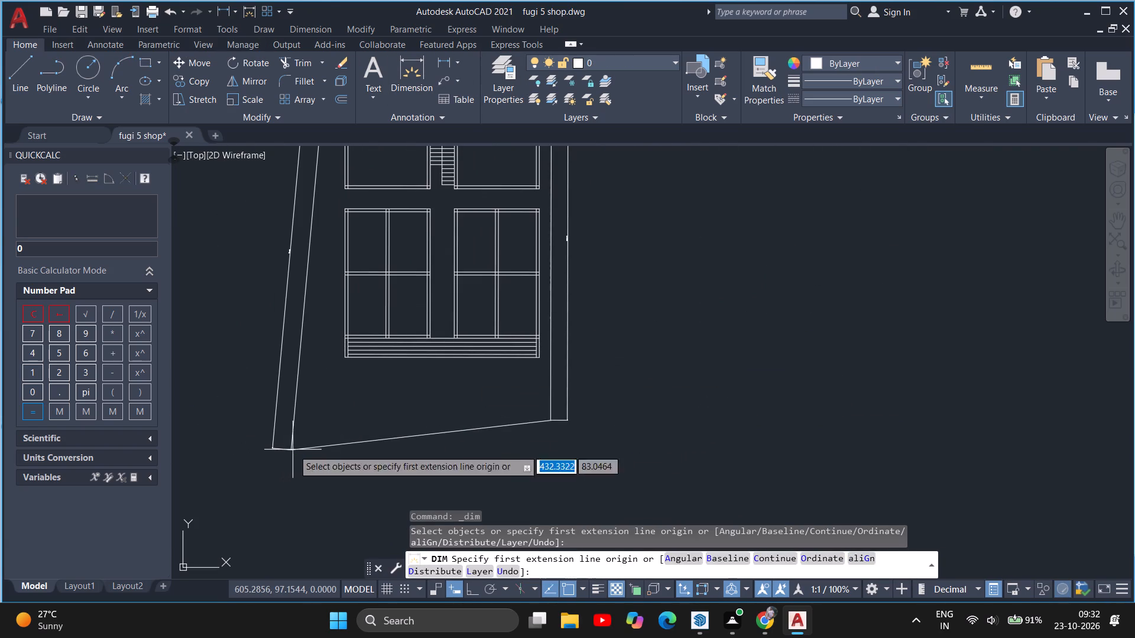
click(294, 450)
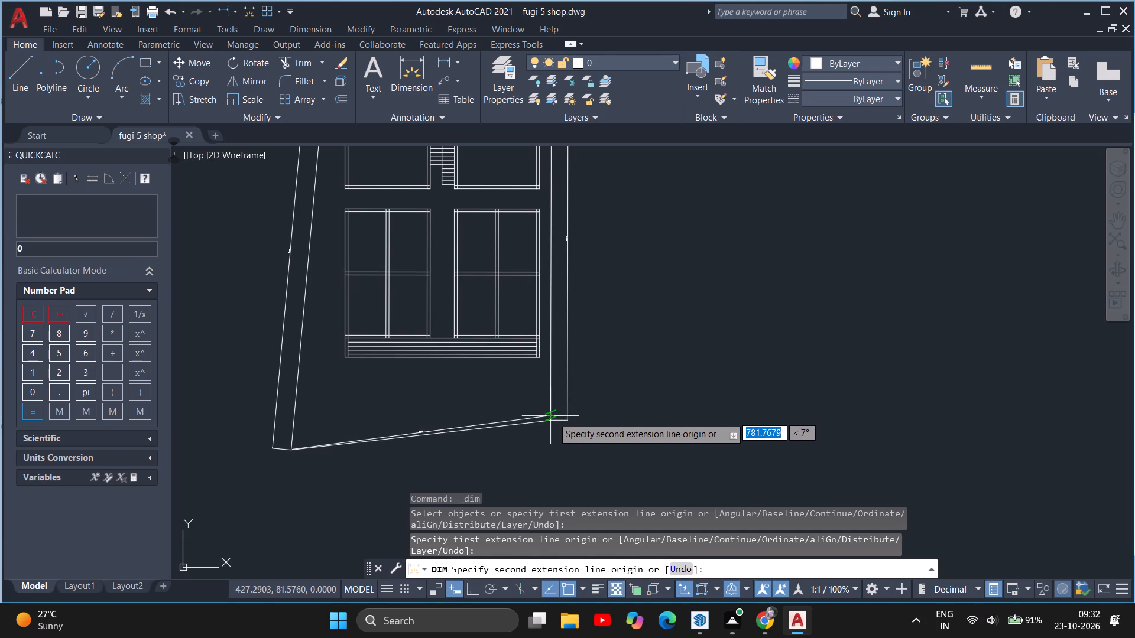
scroll(550, 423, up, 5)
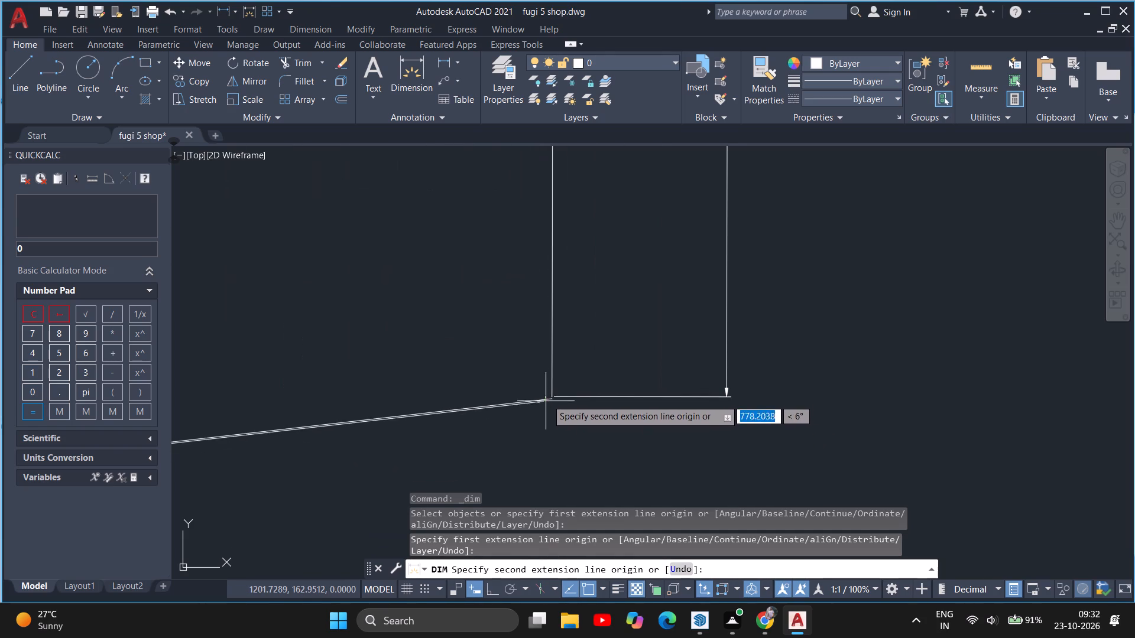
click(553, 399)
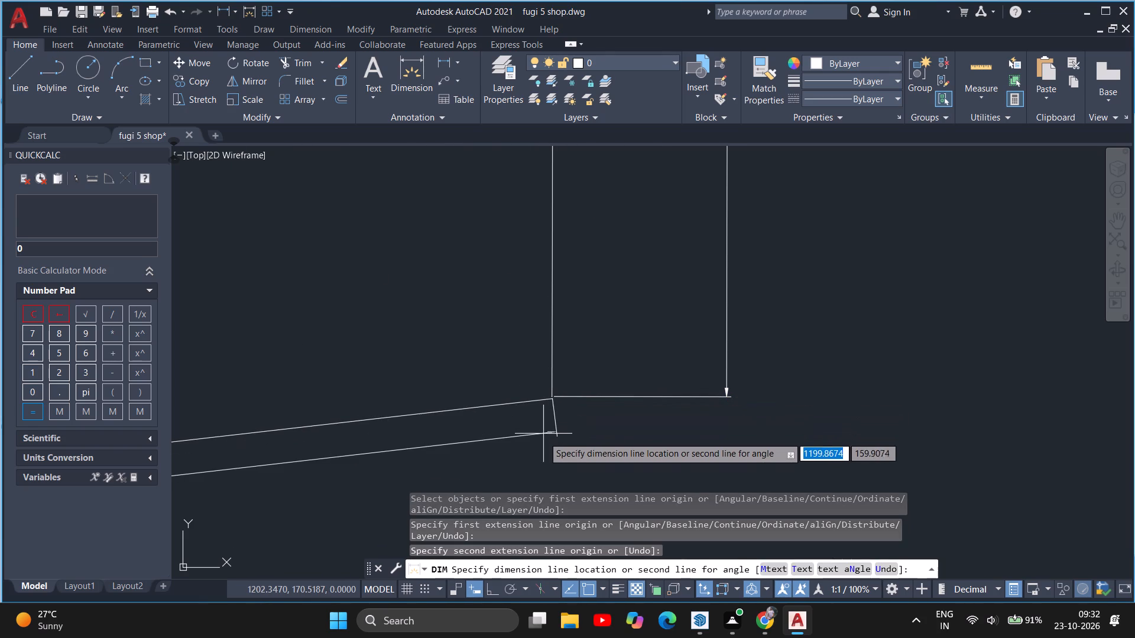
scroll(539, 439, down, 4)
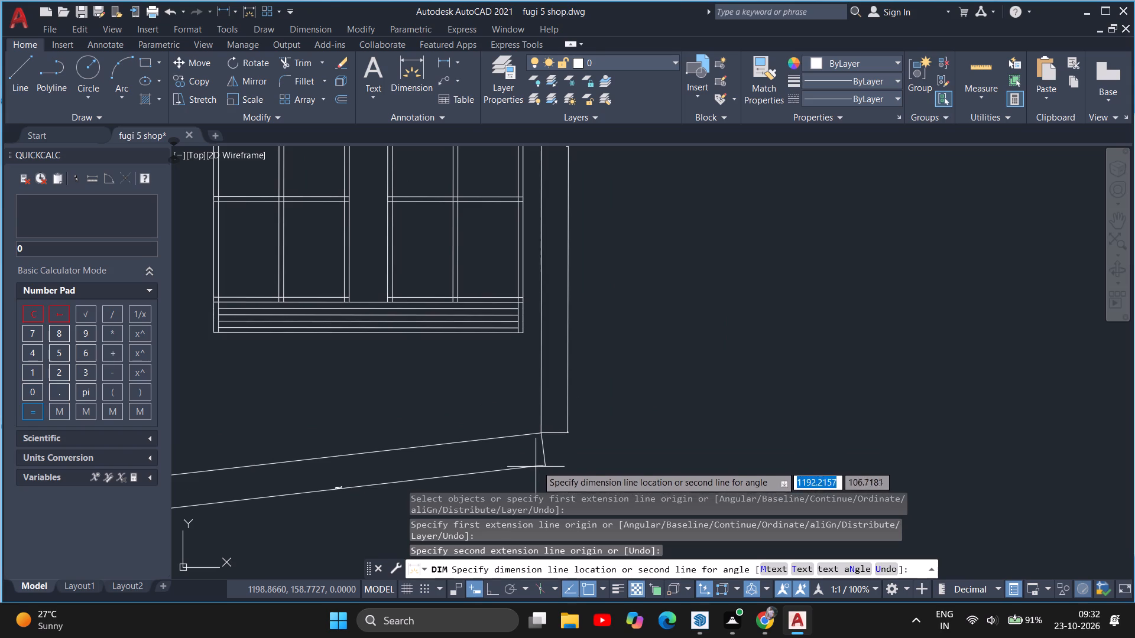
click(539, 461)
key(Escape)
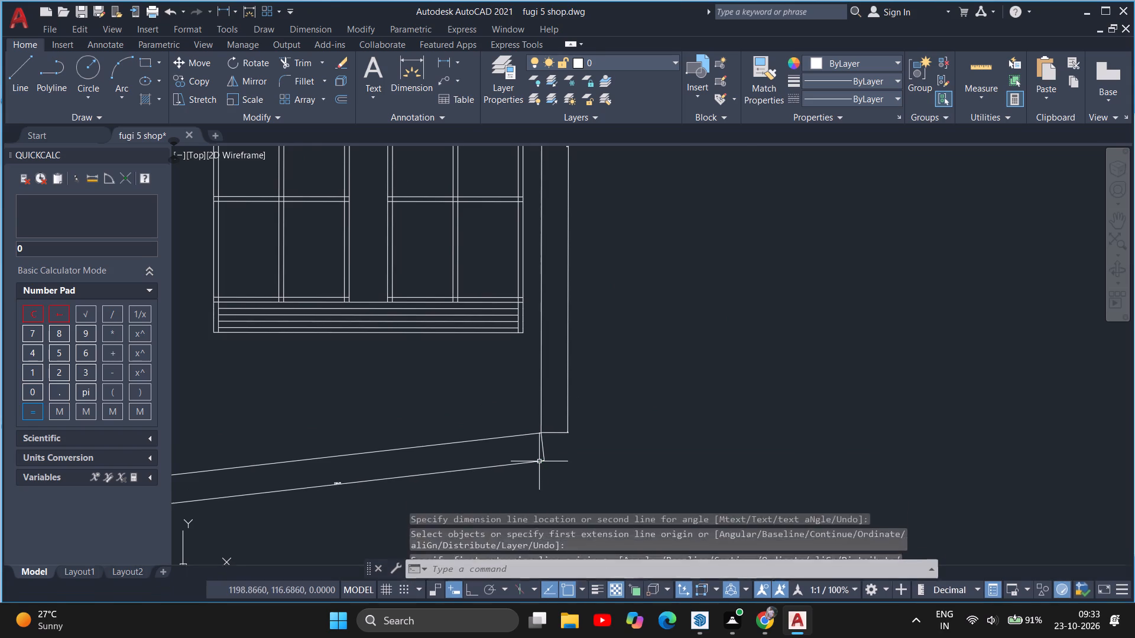
Save the edited fugi 5 shop drawing.
scroll(539, 461, down, 2)
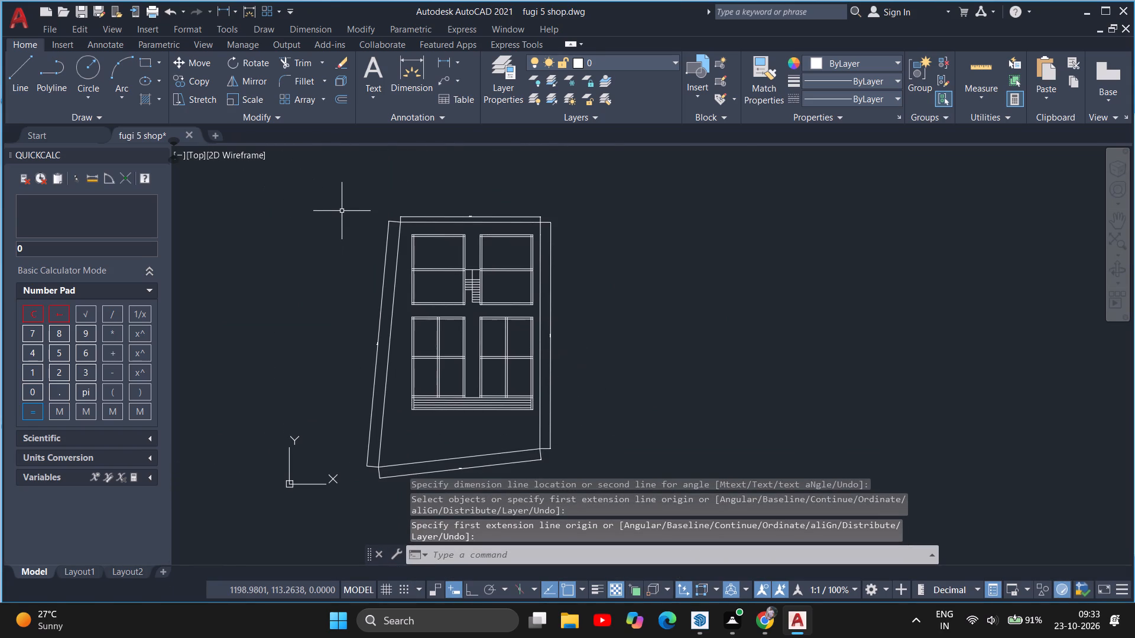
key(ctrl+s)
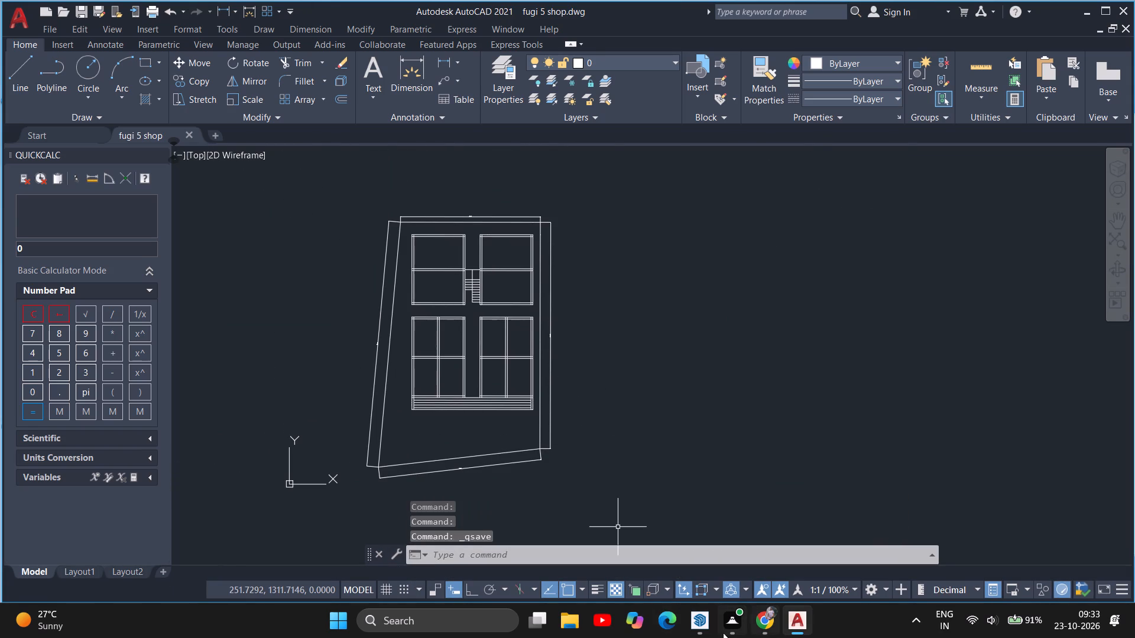
Switch to the empty SketchUp model and start a file import.
click(698, 616)
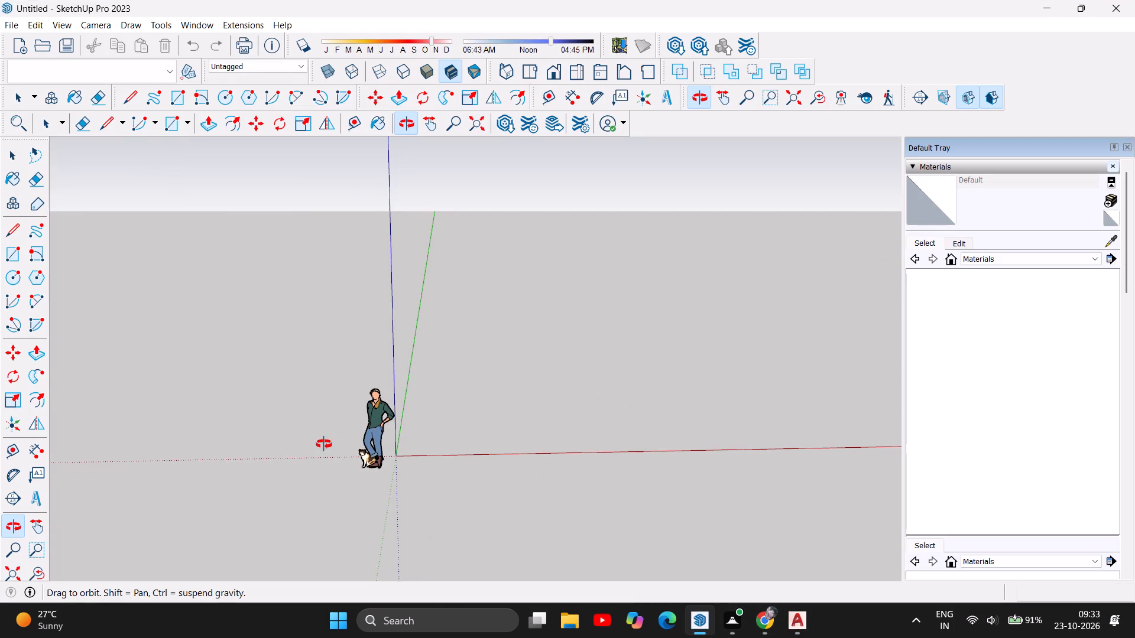
scroll(324, 444, down, 2)
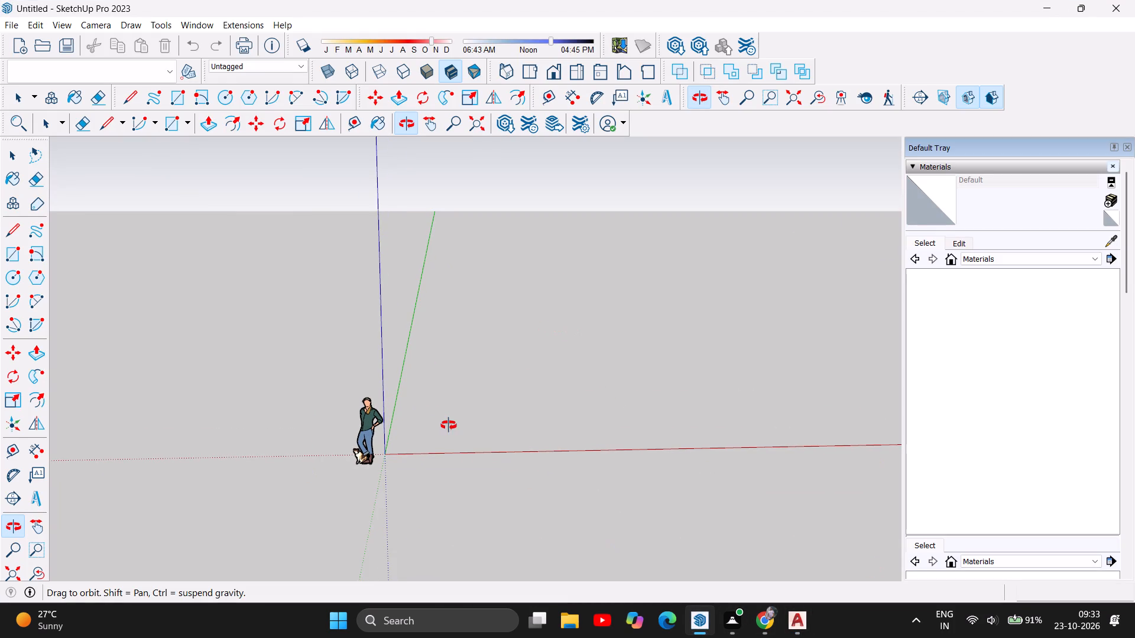
scroll(468, 456, up, 1)
scroll(306, 458, down, 2)
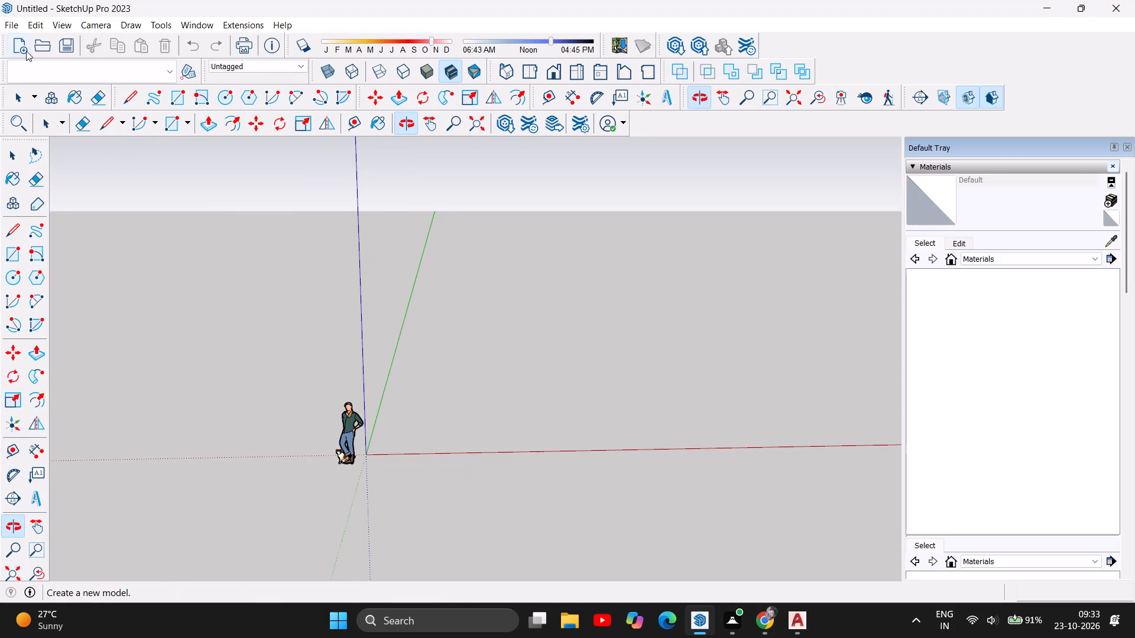
click(17, 22)
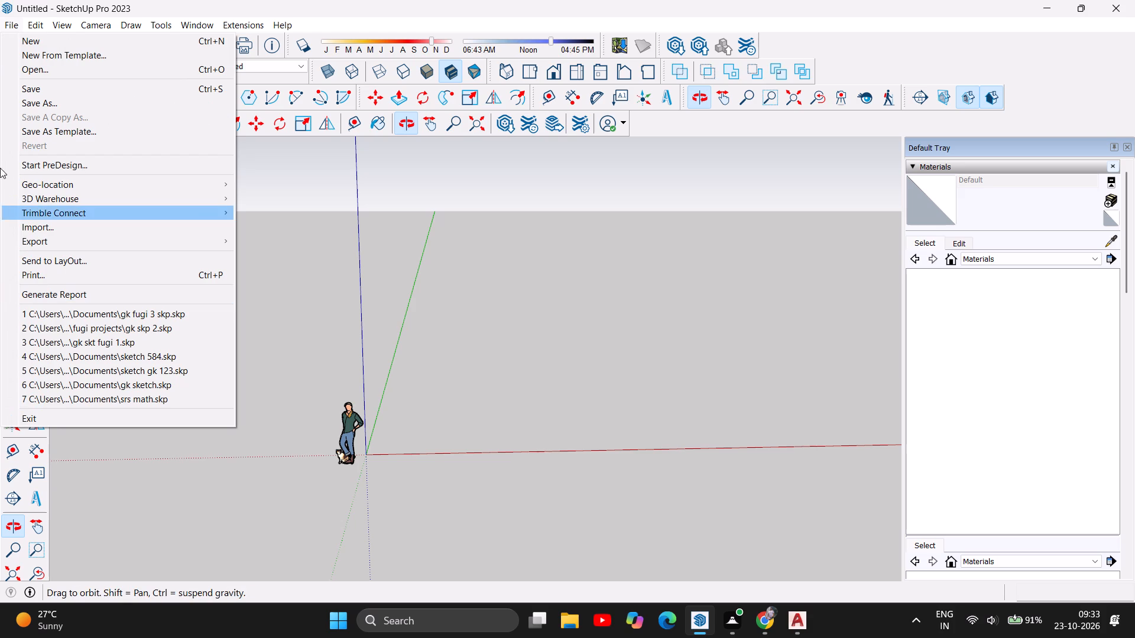
click(66, 229)
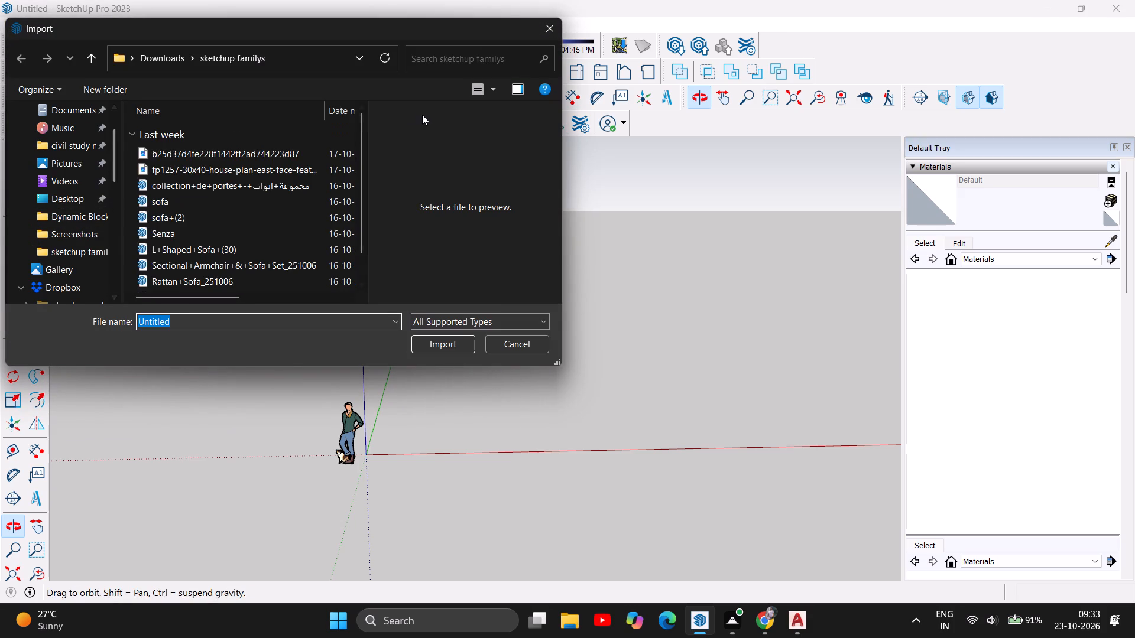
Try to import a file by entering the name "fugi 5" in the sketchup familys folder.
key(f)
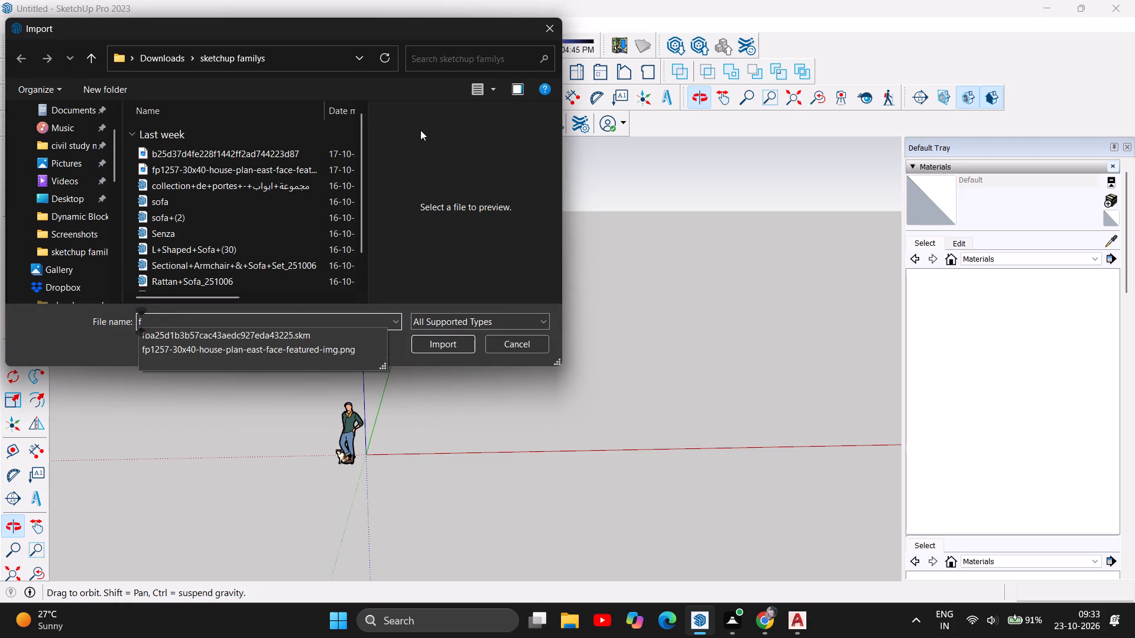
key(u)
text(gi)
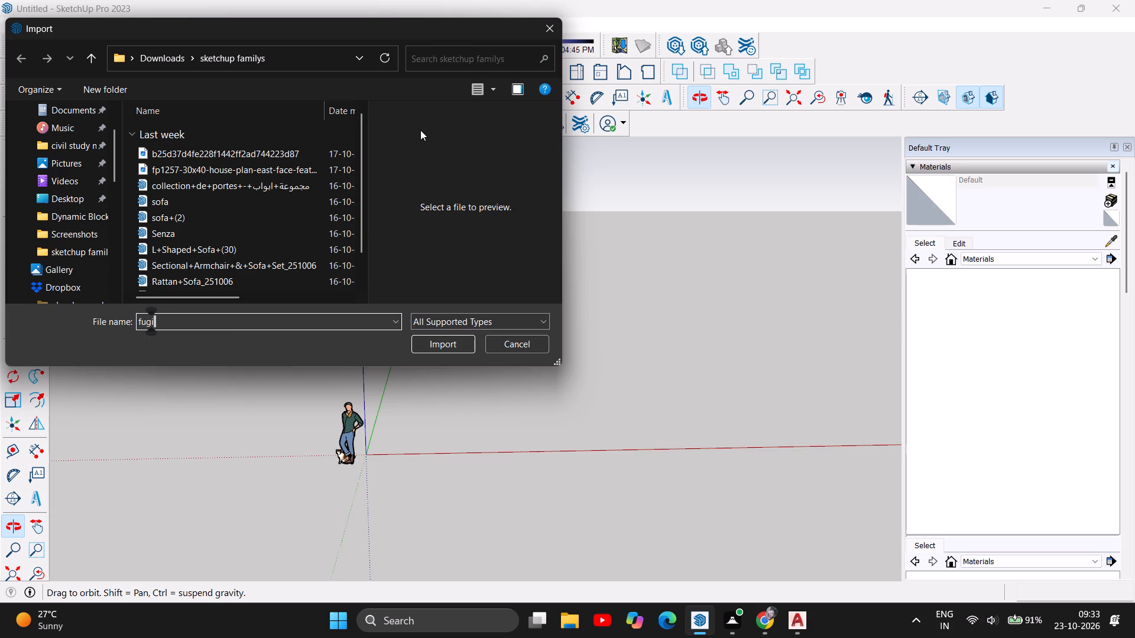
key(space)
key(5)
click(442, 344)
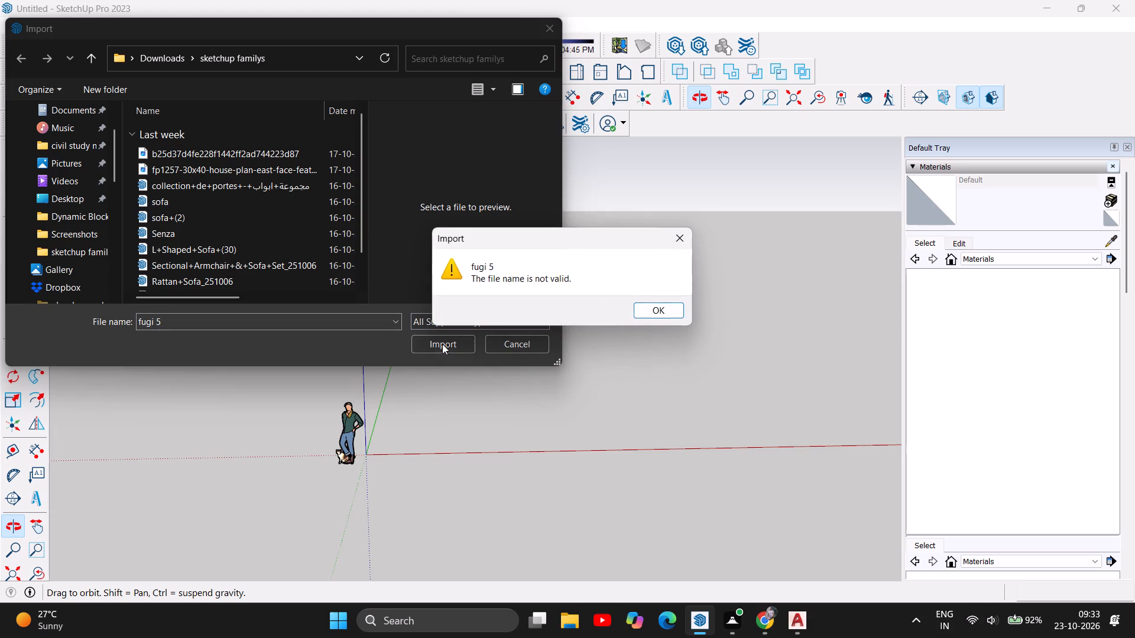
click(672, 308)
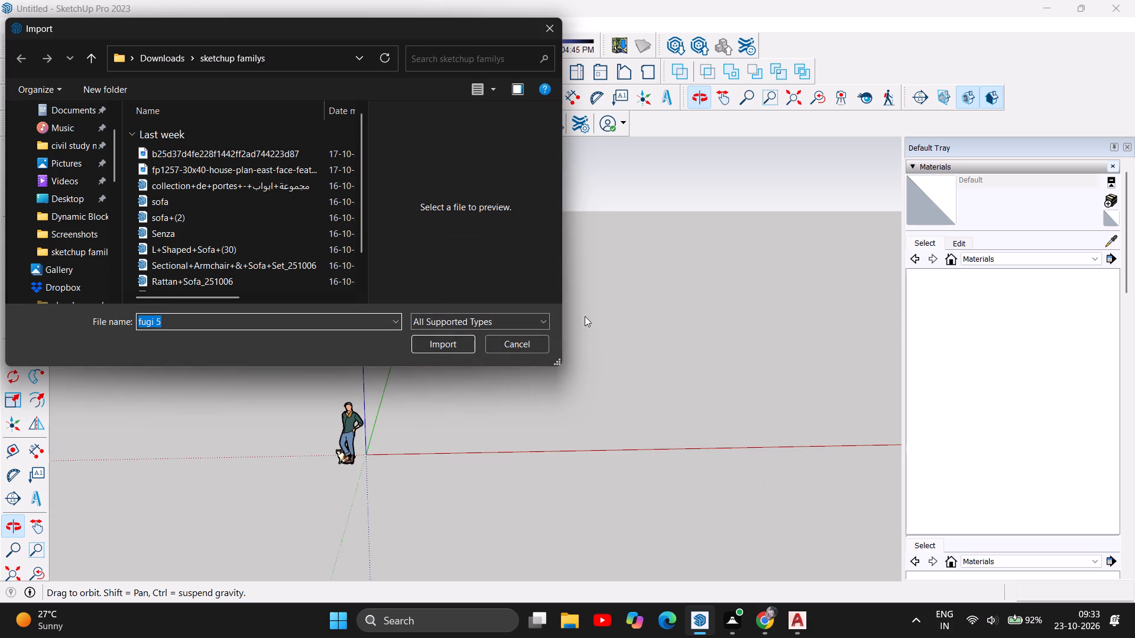
Search Home for "fugi" and import the fugi 5 shop drawing into the model.
scroll(69, 134, up, 4)
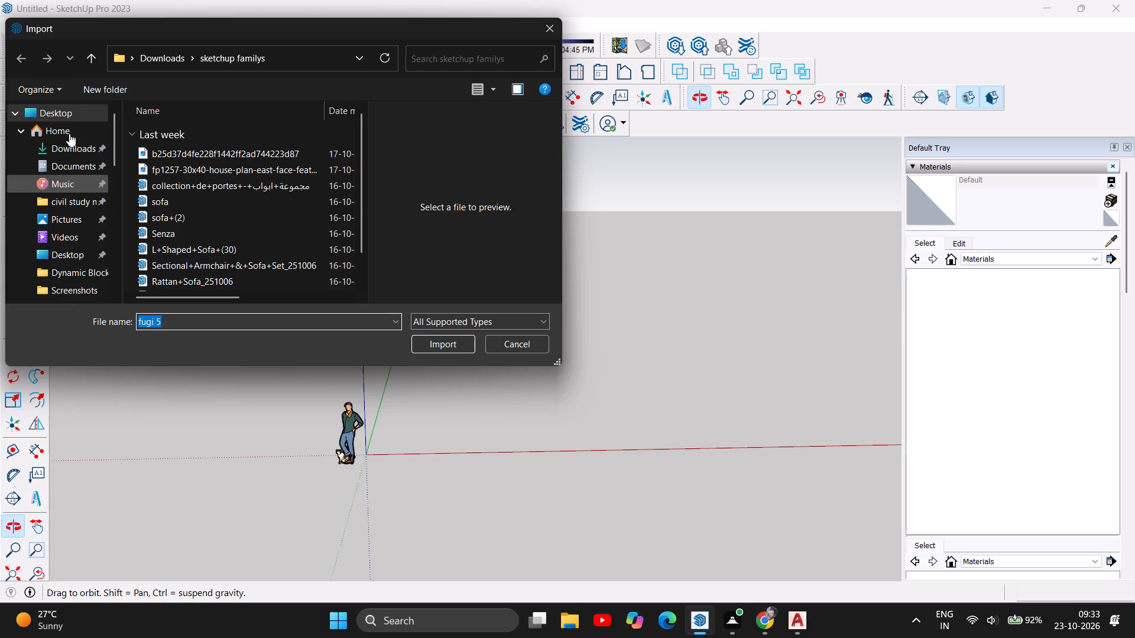
scroll(69, 134, up, 2)
click(70, 136)
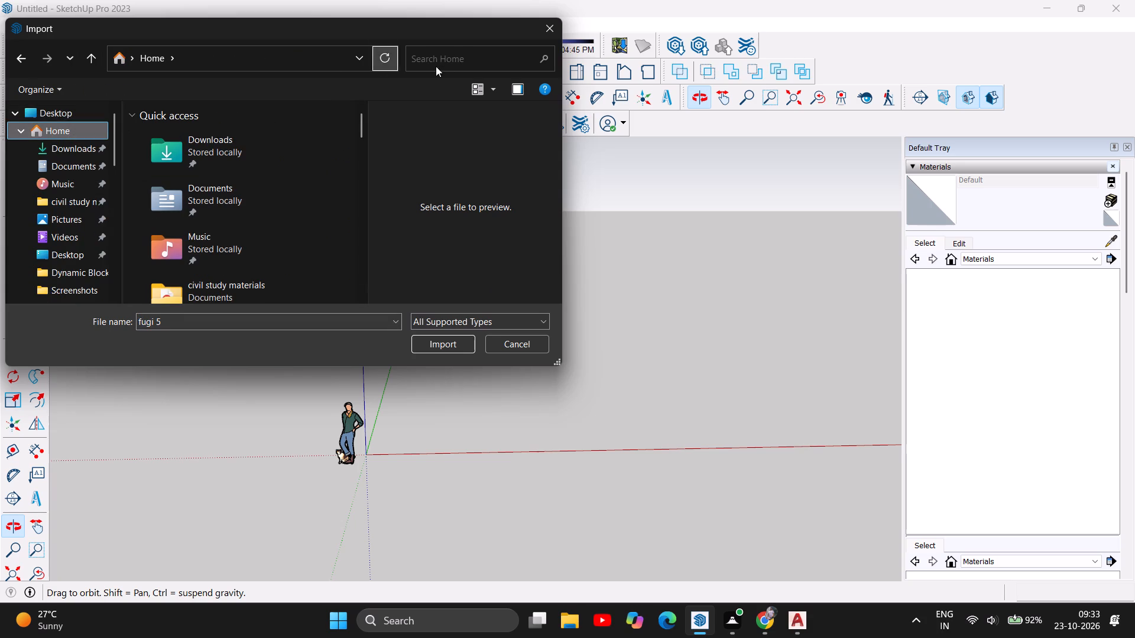
click(451, 56)
text(fu)
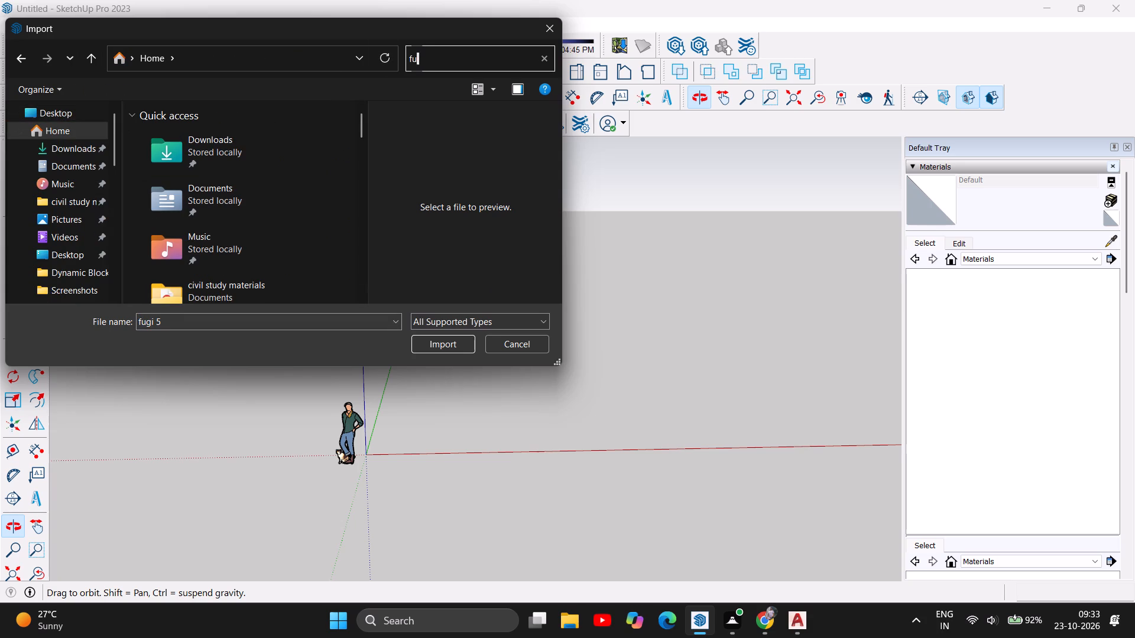
key(g)
key(i)
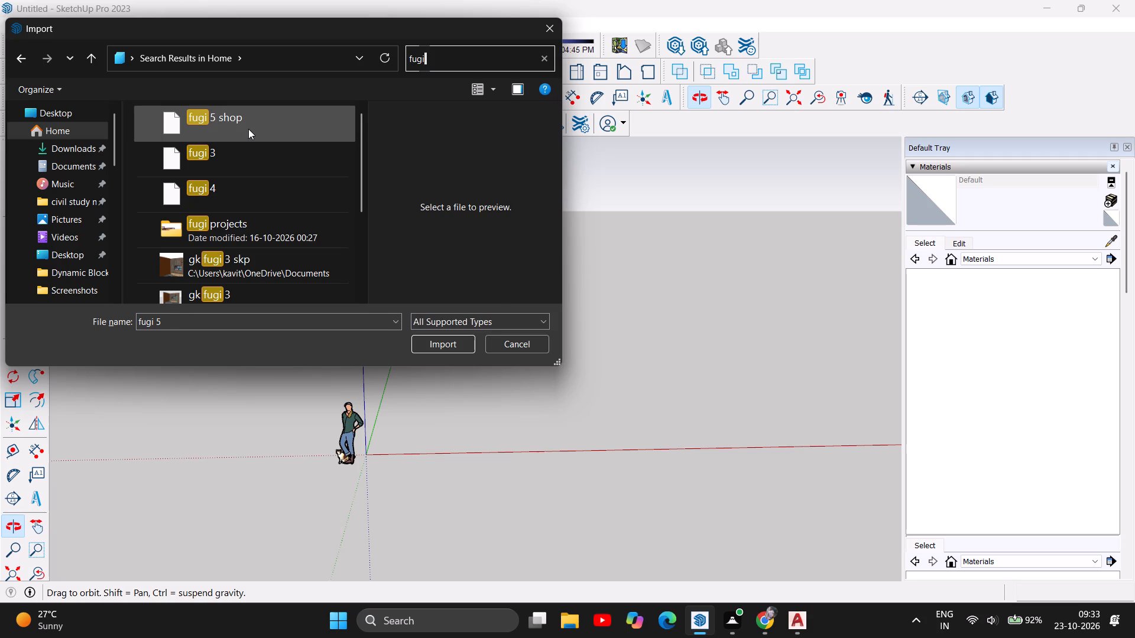
click(248, 129)
click(450, 343)
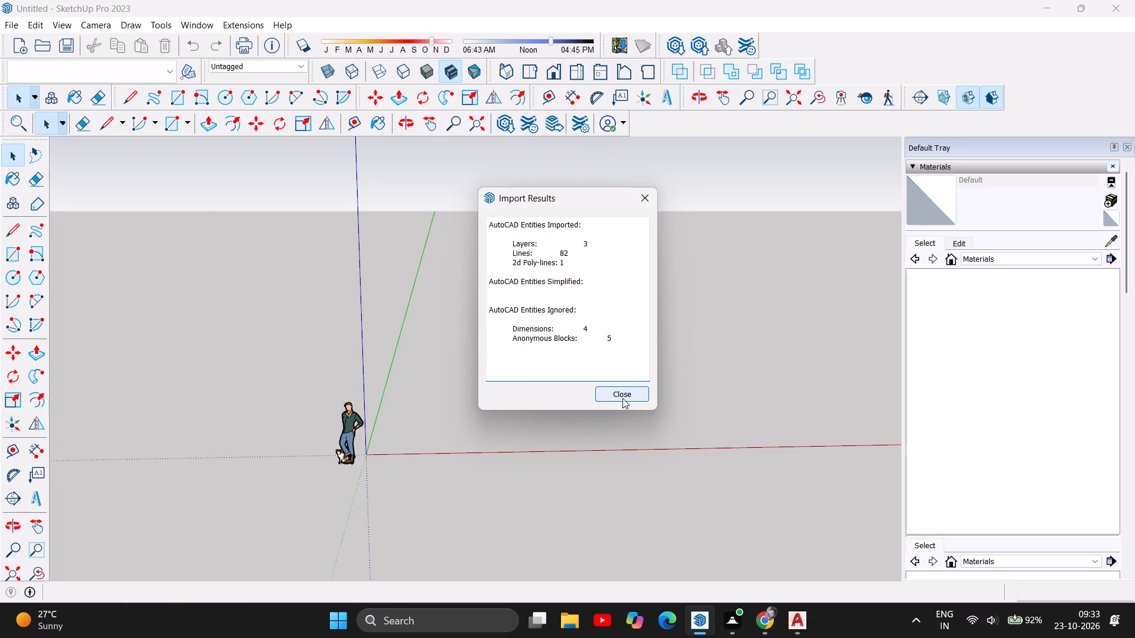
Dismiss the import results and examine the imported shop plan's layout and its scale beside the standing figure.
click(622, 398)
scroll(374, 362, down, 1)
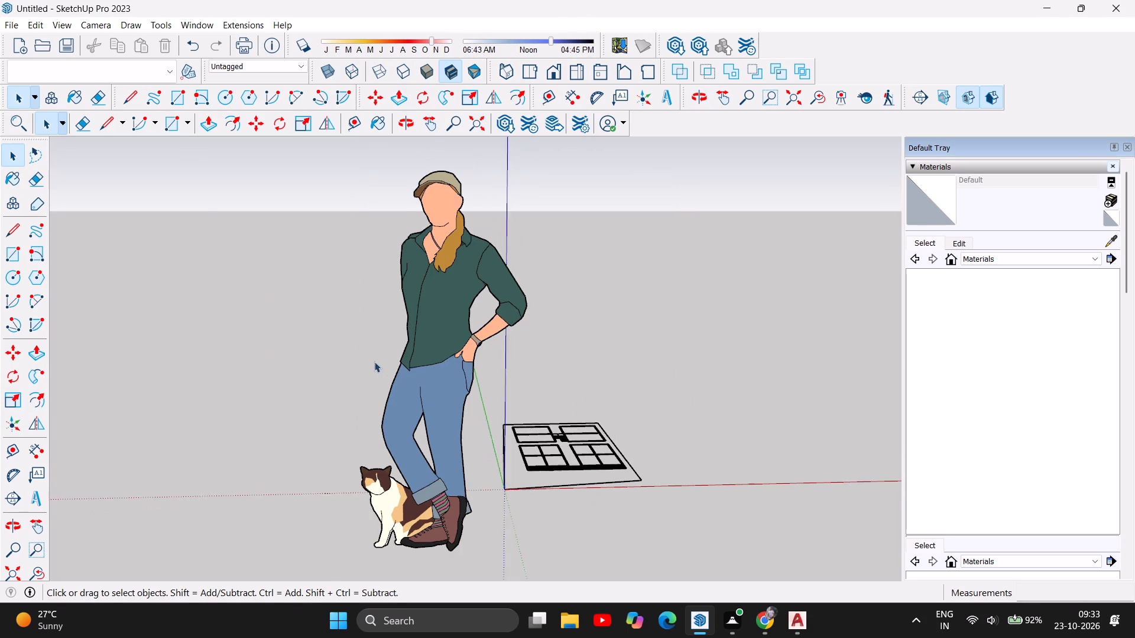
scroll(374, 362, down, 2)
scroll(557, 432, down, 5)
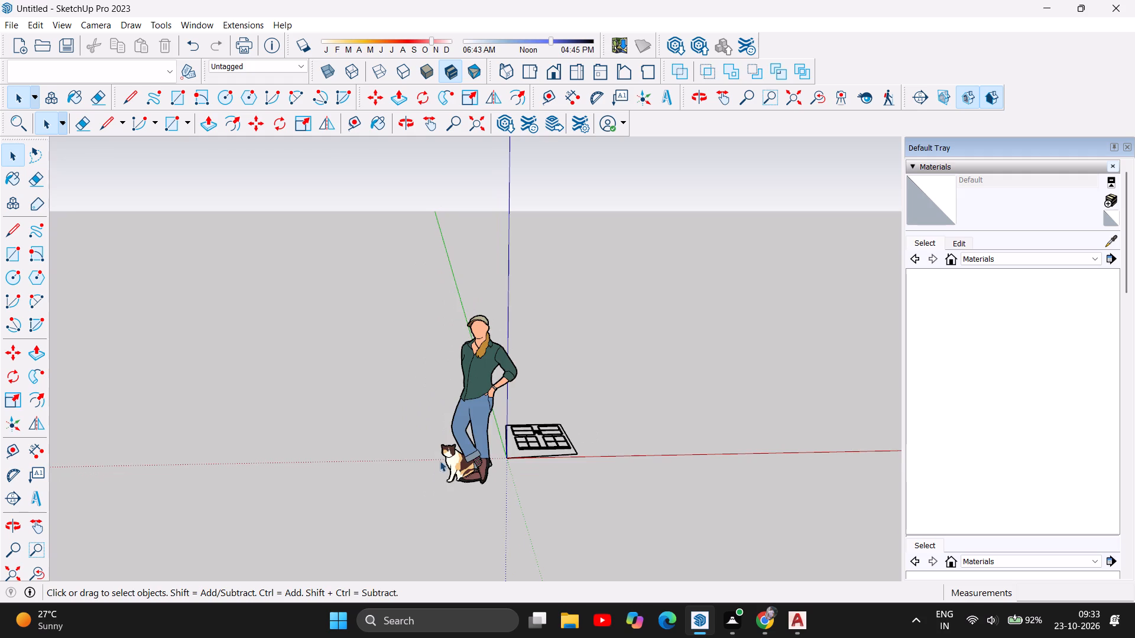
scroll(439, 461, down, 7)
scroll(526, 422, up, 5)
scroll(446, 491, up, 14)
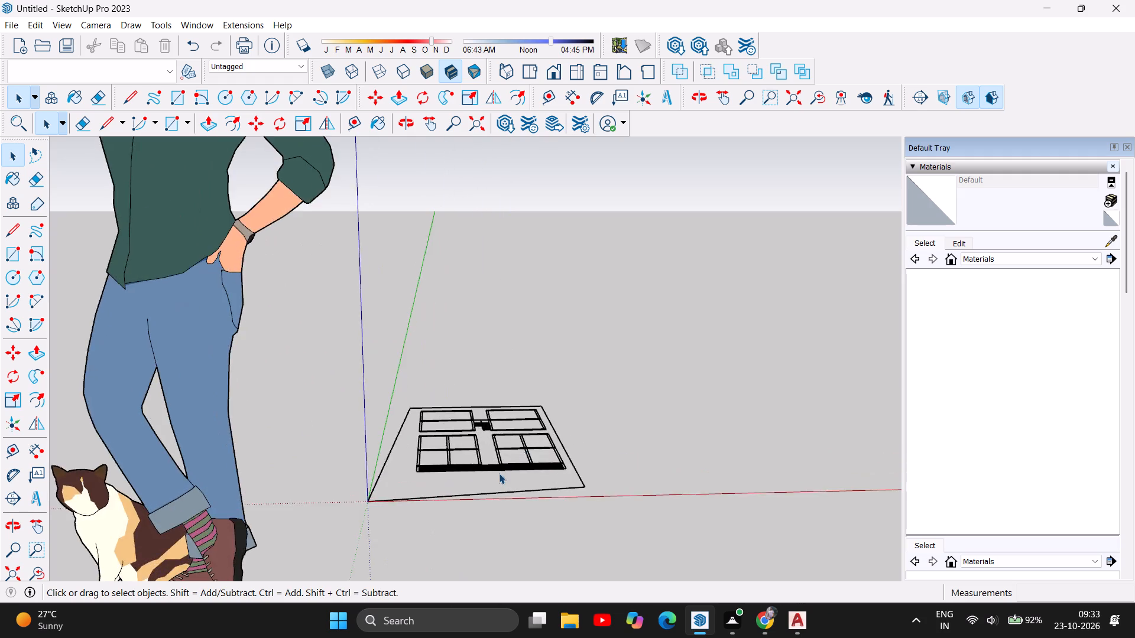
scroll(499, 473, up, 10)
scroll(456, 496, up, 3)
scroll(413, 447, down, 6)
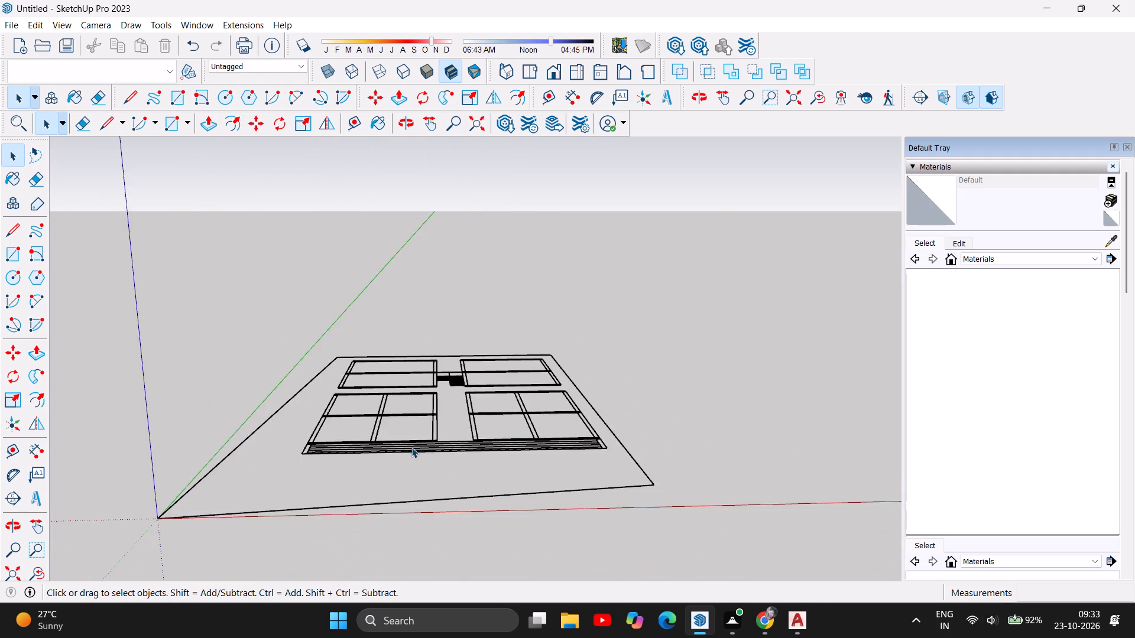
scroll(409, 450, down, 7)
scroll(408, 453, up, 2)
click(406, 127)
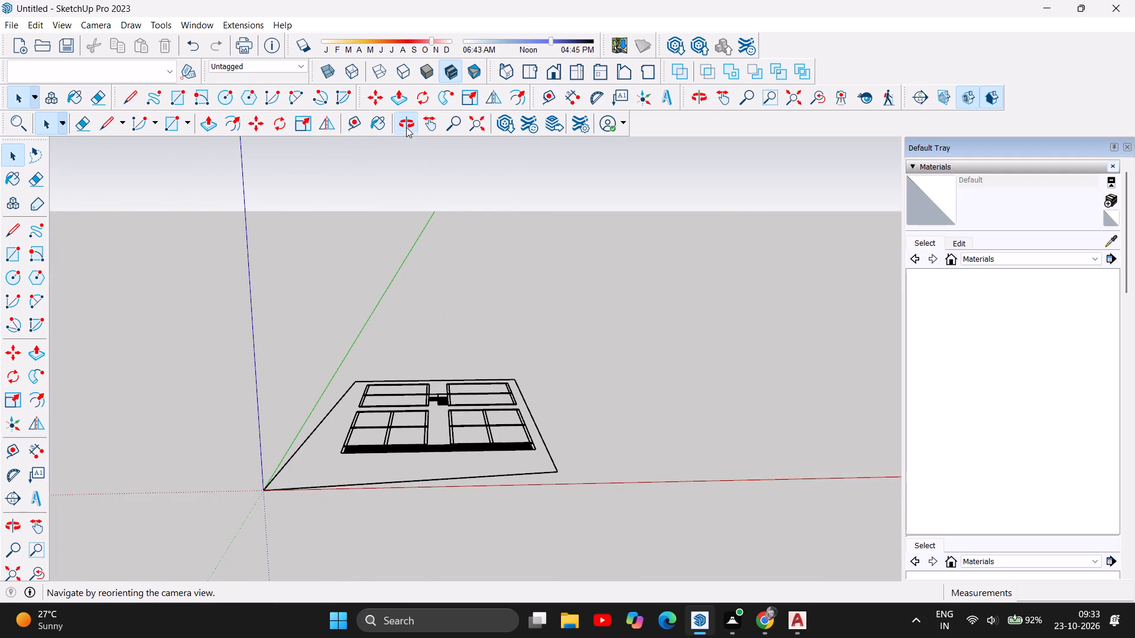
drag(381, 277, 372, 496)
scroll(437, 362, down, 3)
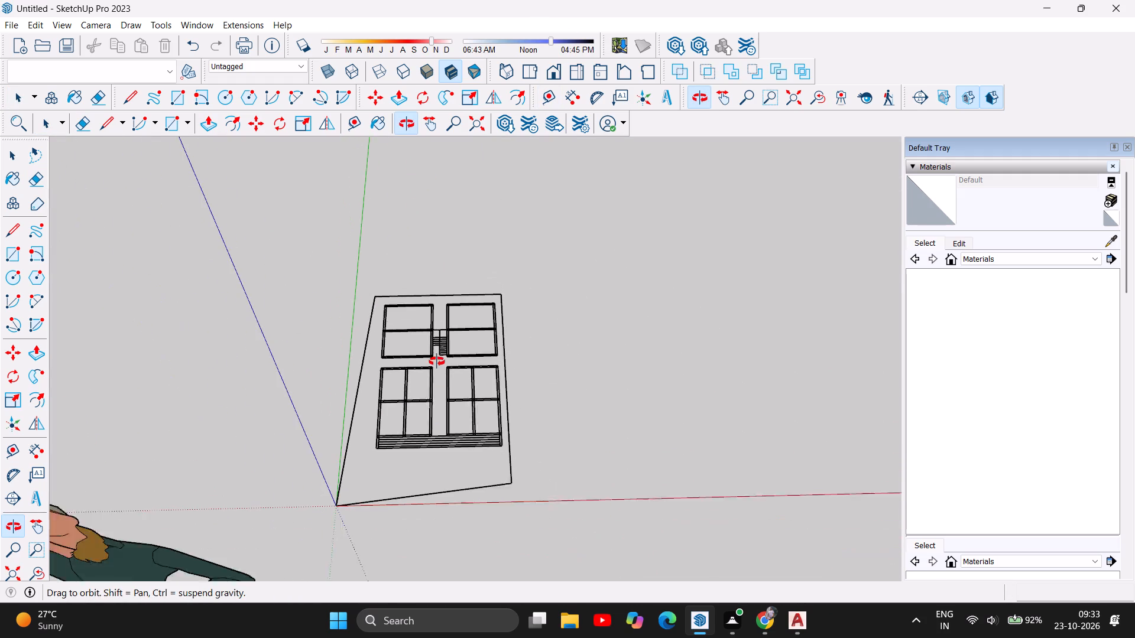
scroll(437, 362, down, 2)
scroll(423, 443, up, 7)
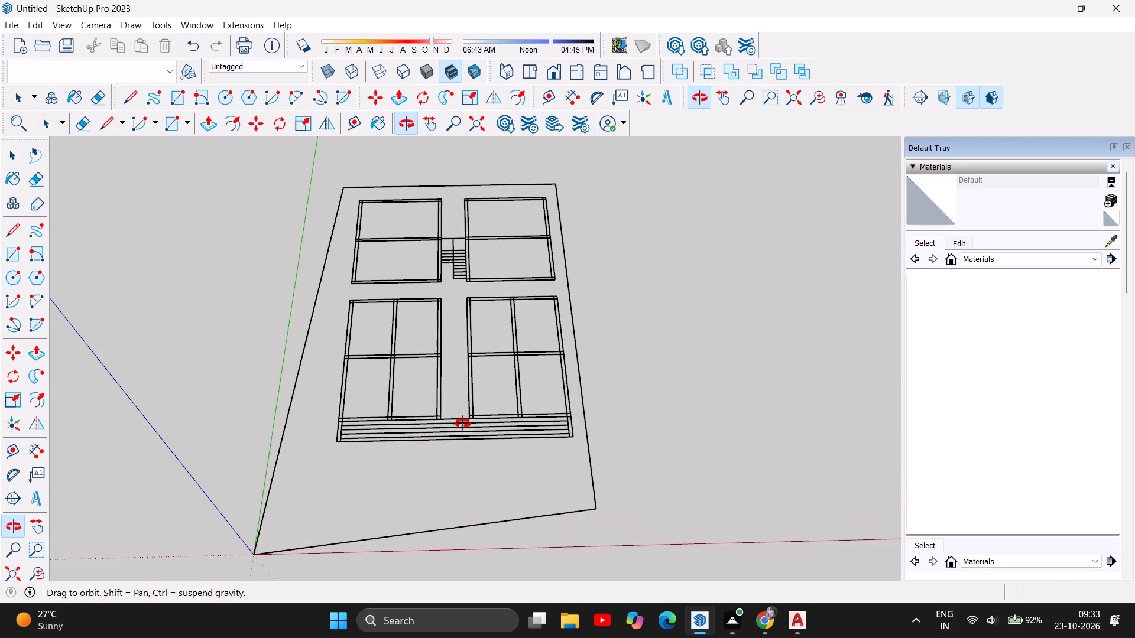
scroll(463, 424, up, 3)
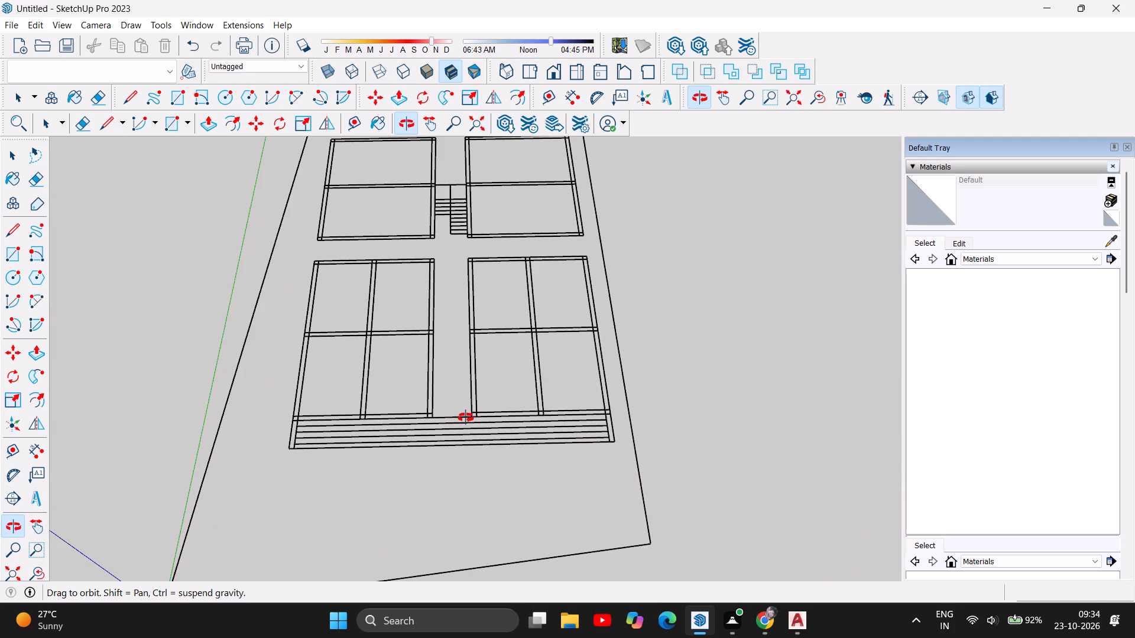
scroll(466, 418, down, 7)
scroll(466, 417, up, 3)
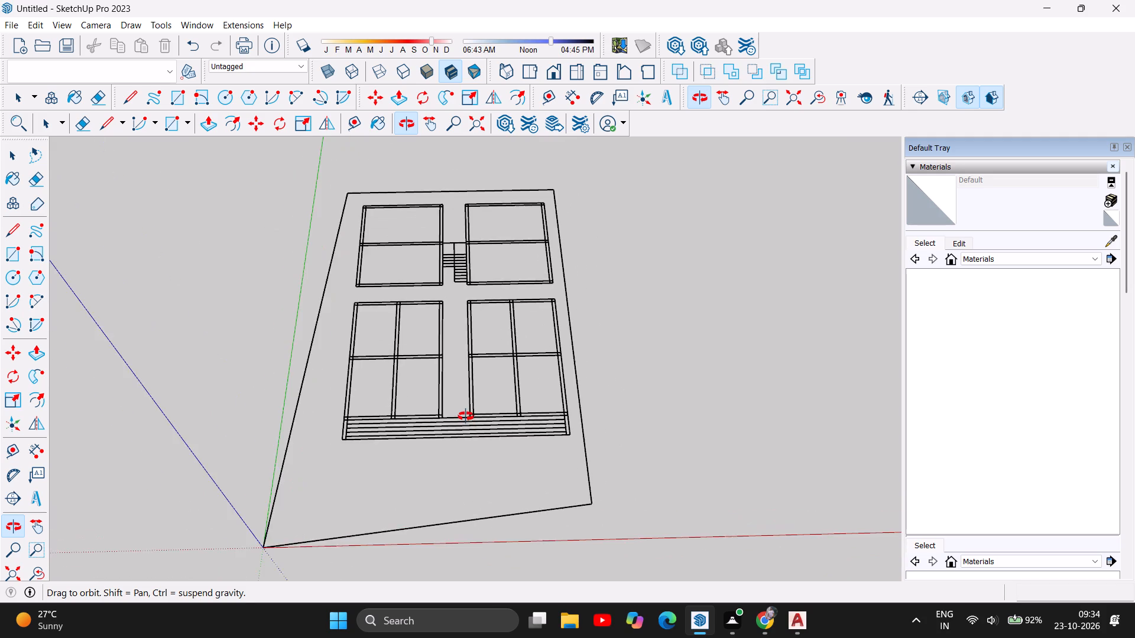
scroll(466, 416, up, 2)
scroll(465, 411, down, 5)
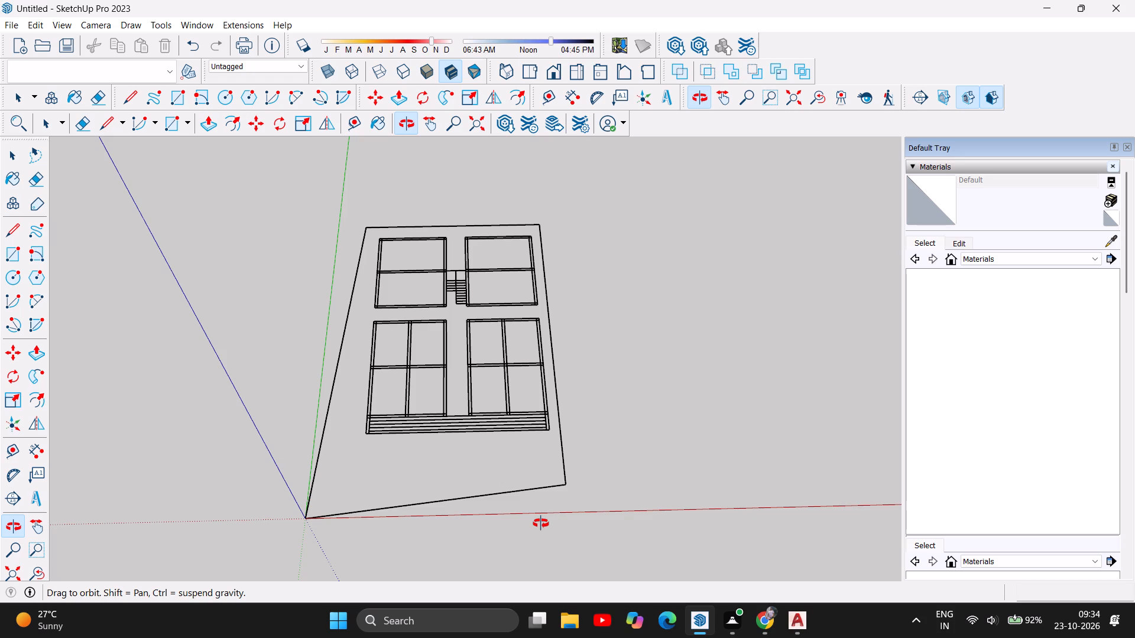
scroll(541, 523, down, 1)
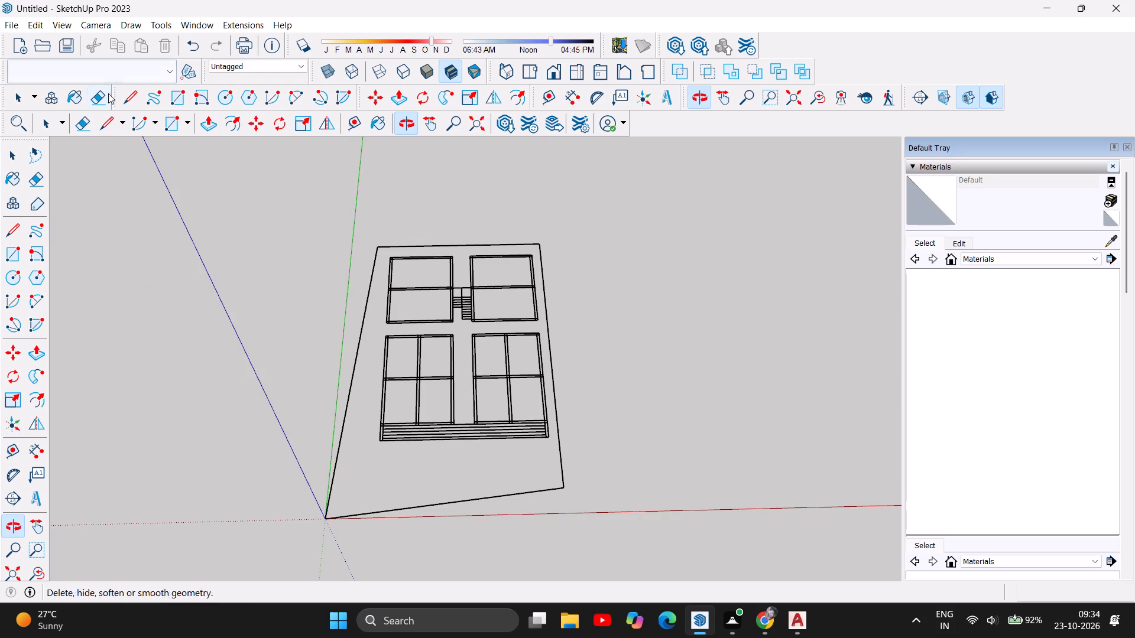
Select the whole imported plan and move it by its origin corner about 11' 3" away from the model origin.
click(35, 159)
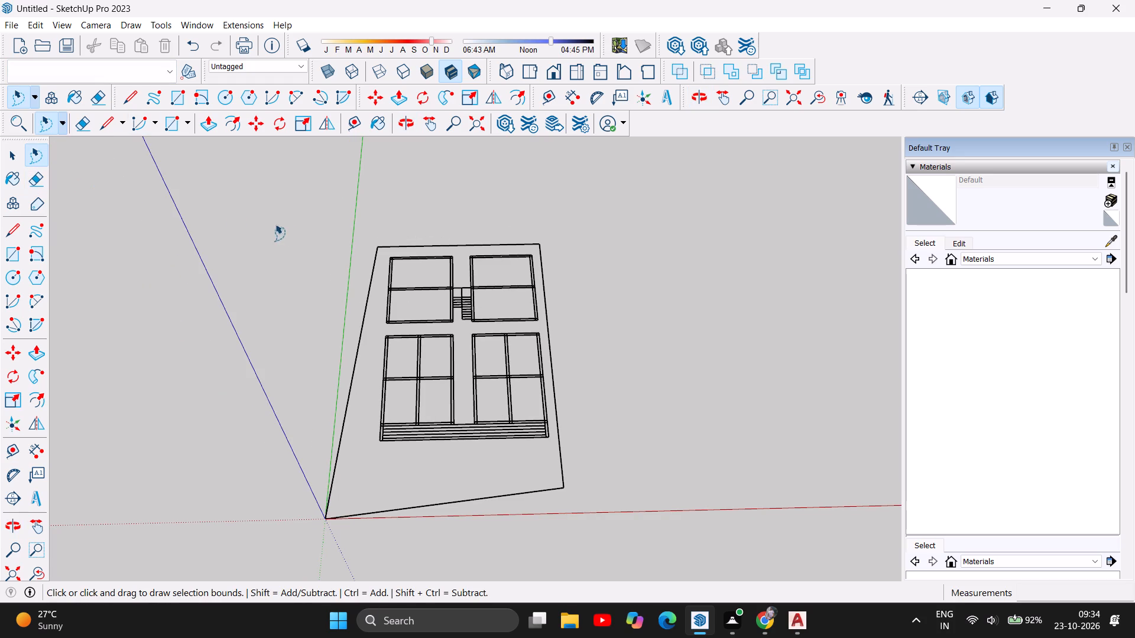
drag(249, 223, 738, 452)
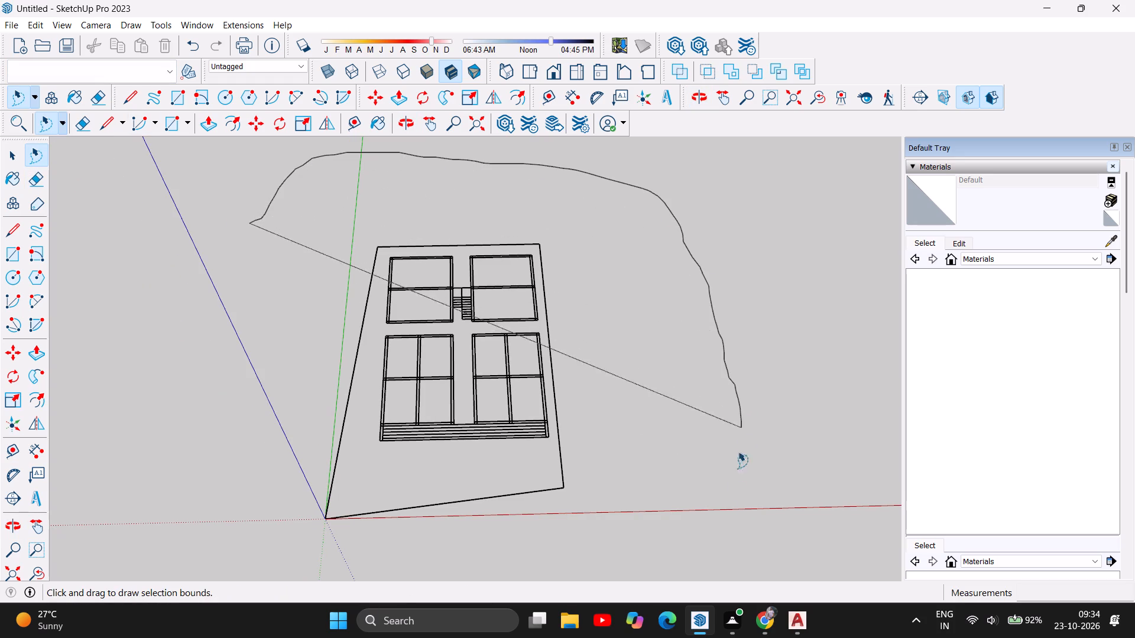
drag(738, 452, 255, 538)
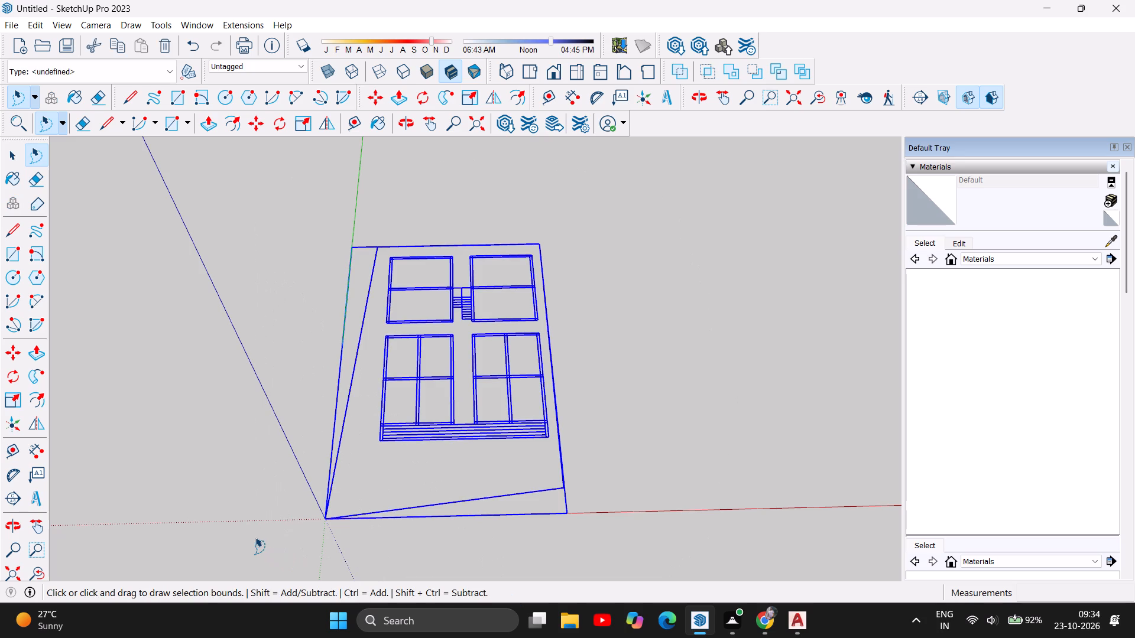
right_click(328, 489)
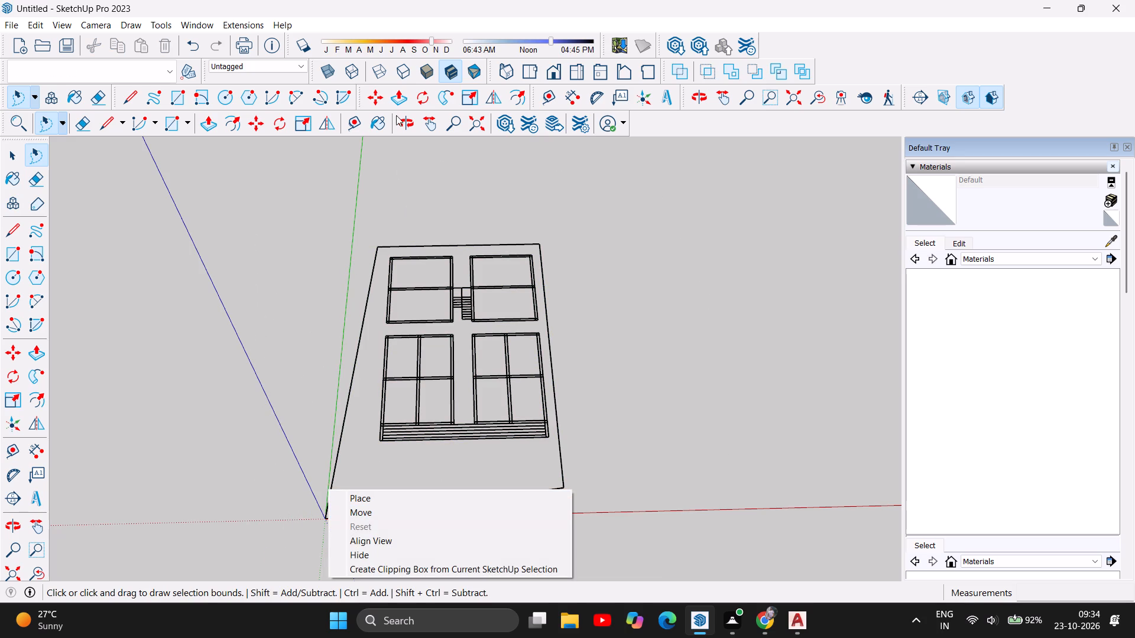
click(375, 92)
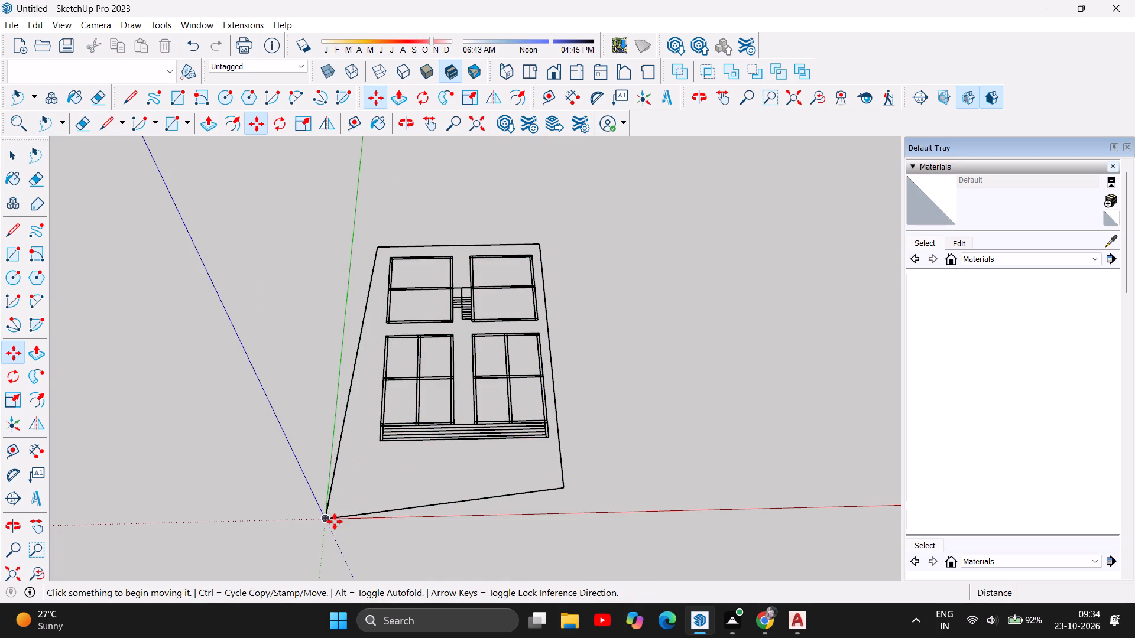
click(326, 519)
scroll(425, 461, down, 2)
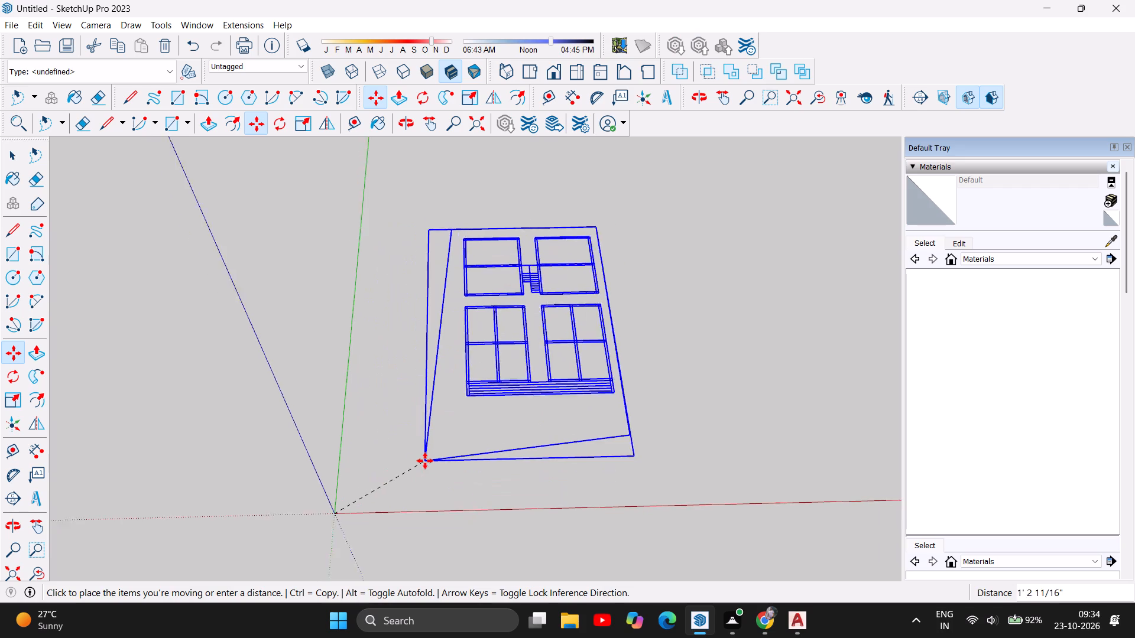
scroll(425, 461, down, 10)
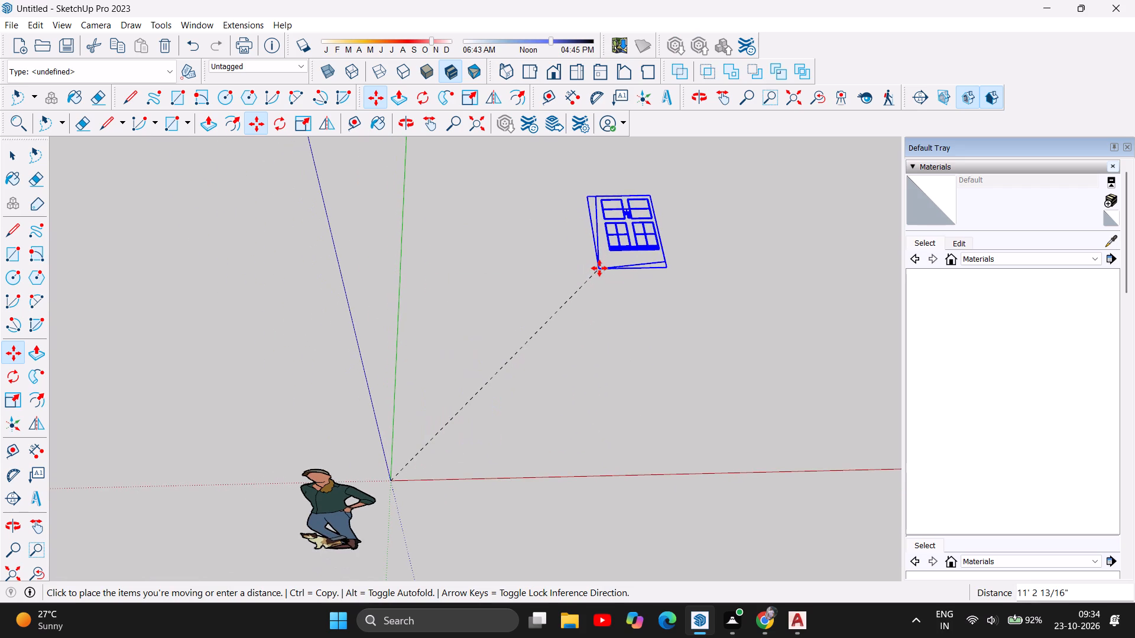
click(599, 268)
Examine the moved plan's plot boundary, shop rooms, staircase and front steps.
scroll(565, 477, down, 4)
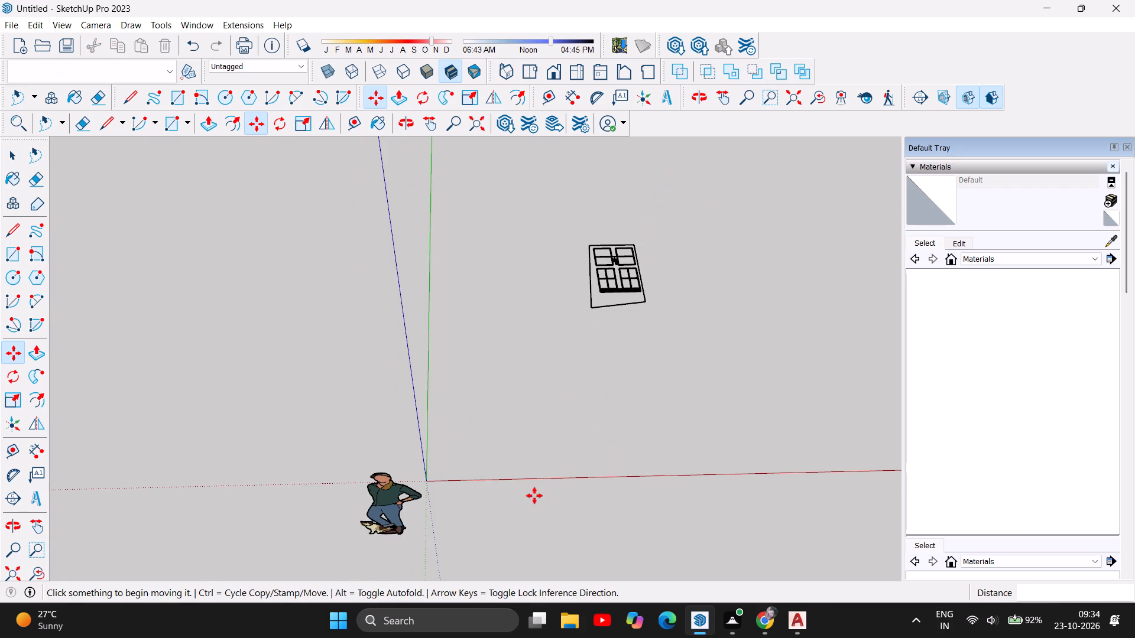
scroll(442, 496, down, 7)
scroll(330, 497, down, 4)
scroll(527, 367, up, 4)
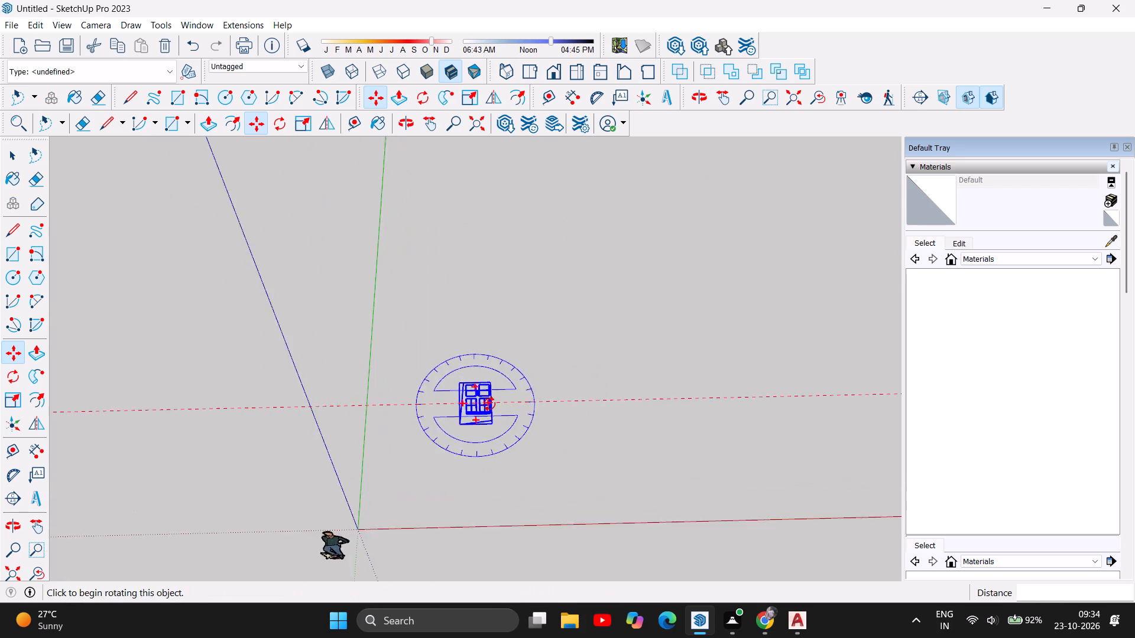
scroll(489, 404, up, 2)
scroll(455, 357, up, 7)
scroll(518, 440, up, 7)
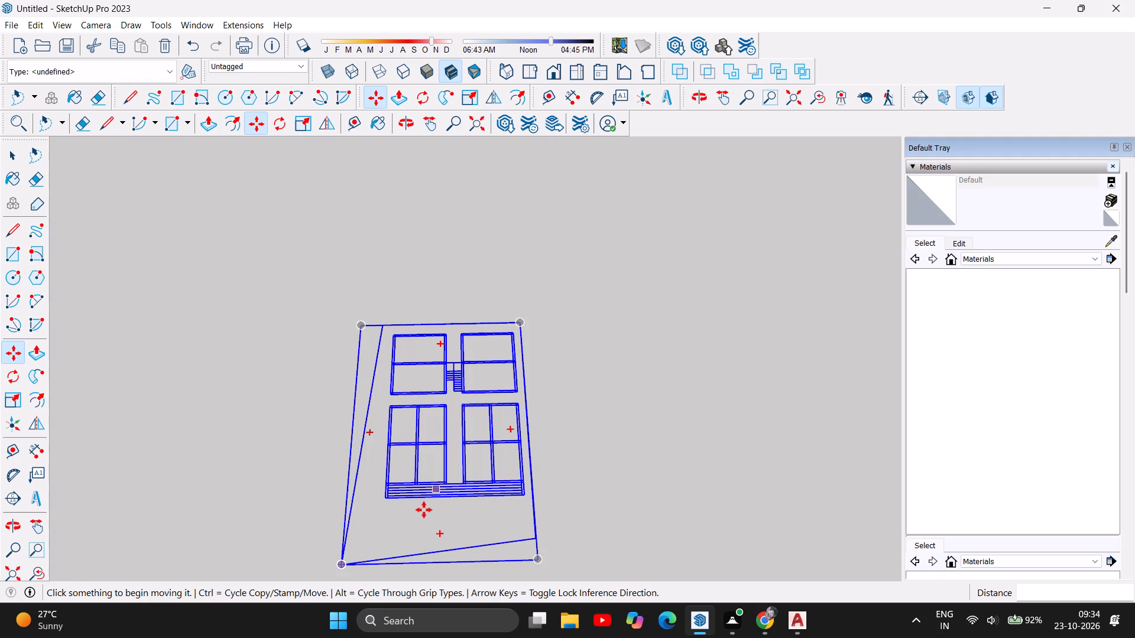
scroll(420, 524, up, 5)
scroll(501, 382, up, 3)
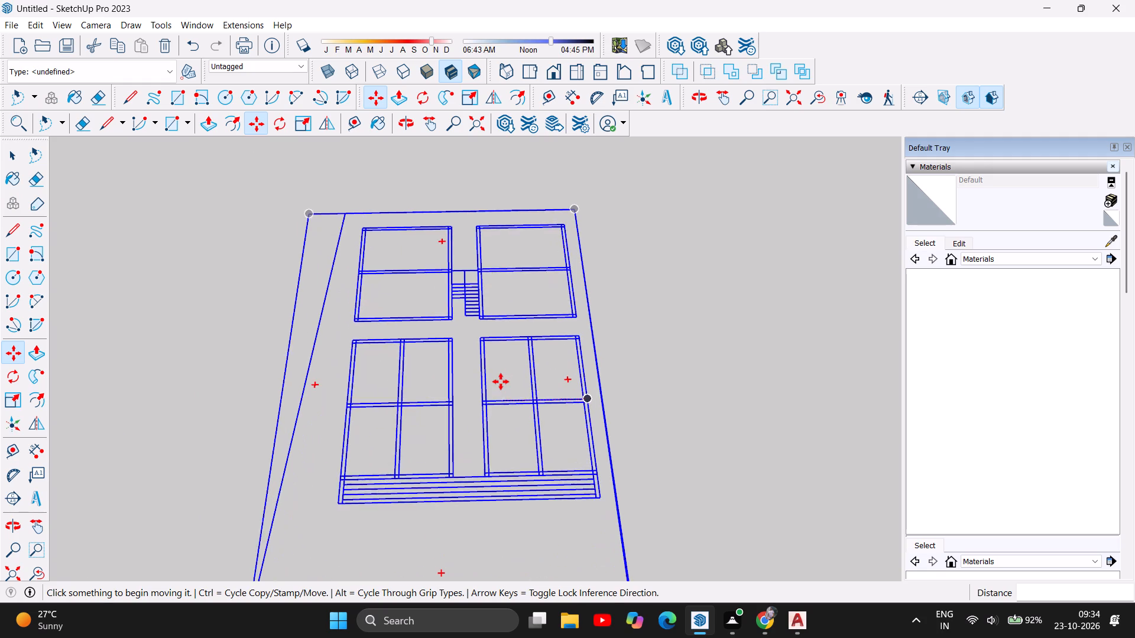
scroll(501, 382, up, 4)
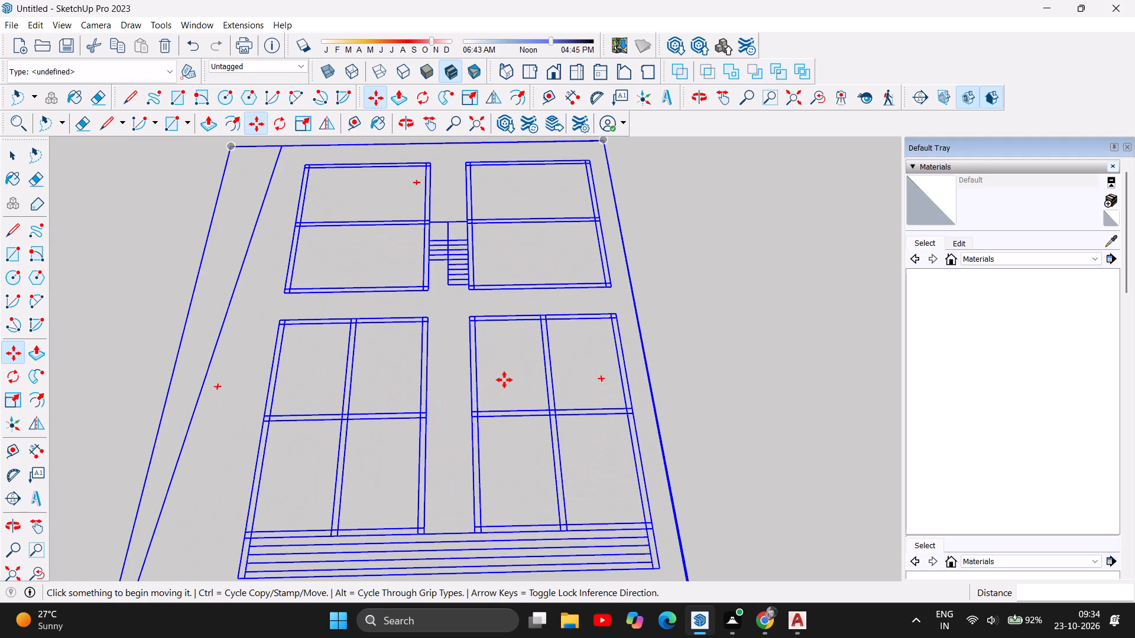
scroll(504, 380, down, 6)
scroll(458, 531, up, 3)
scroll(497, 484, down, 5)
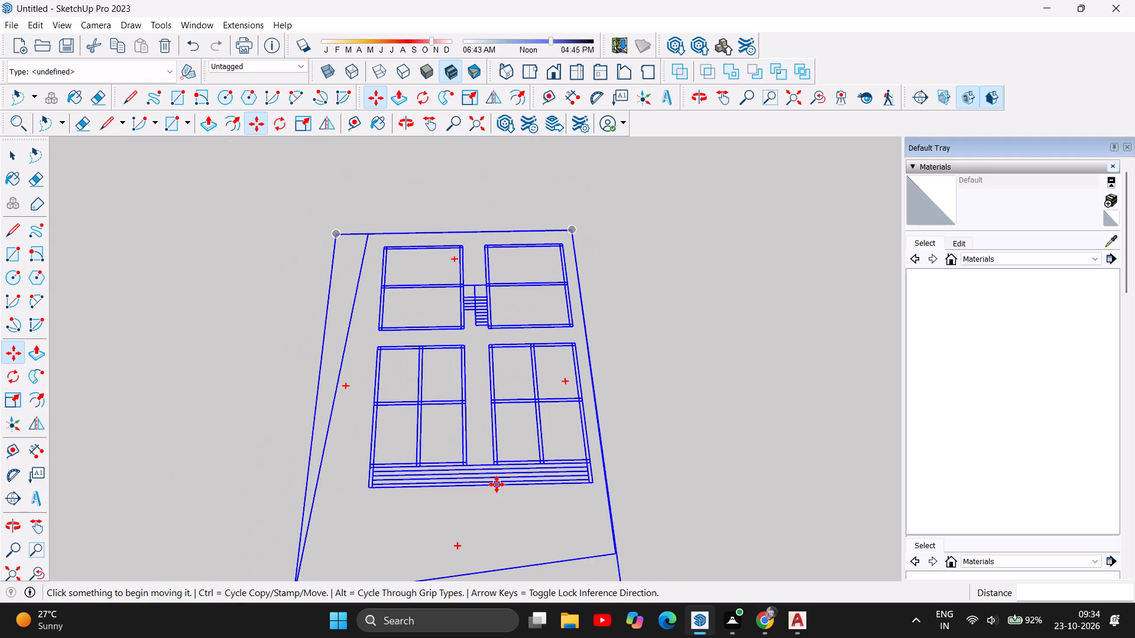
scroll(475, 476, up, 2)
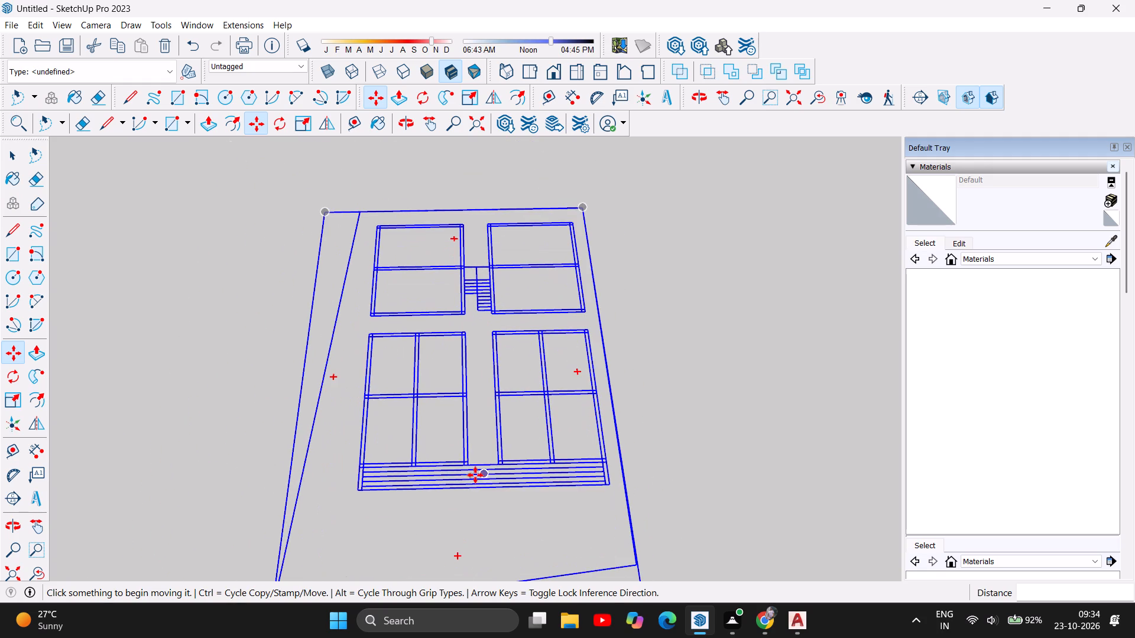
scroll(459, 437, down, 3)
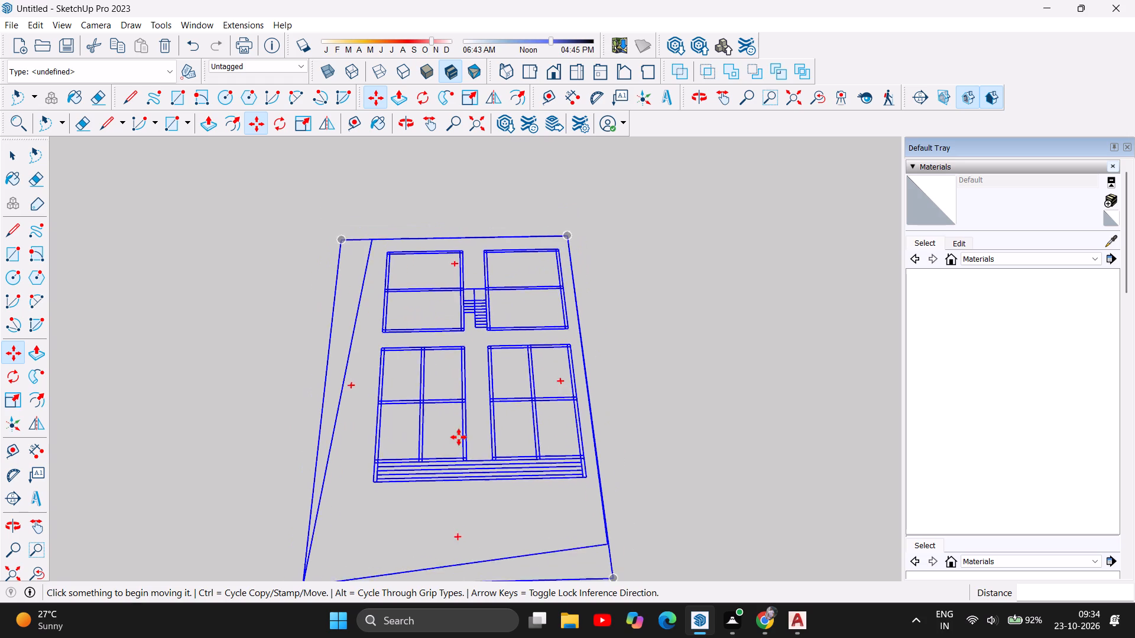
scroll(466, 512, up, 1)
scroll(478, 487, down, 4)
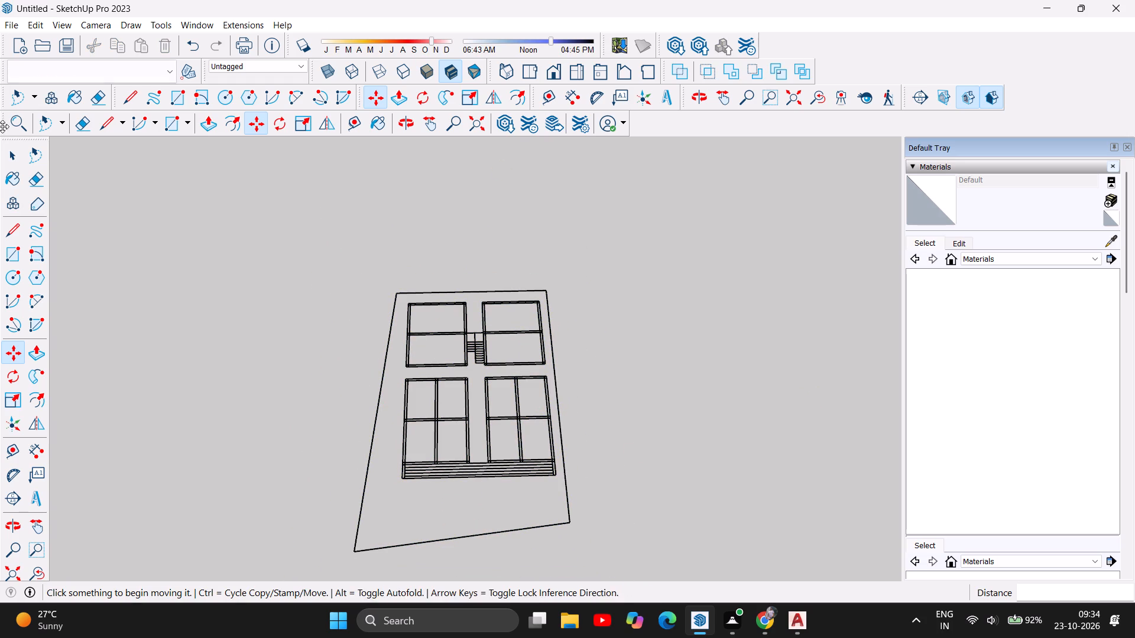
Trace the four-sided plot boundary with the Line tool, corner to corner, to form a closed face under the plan.
click(19, 232)
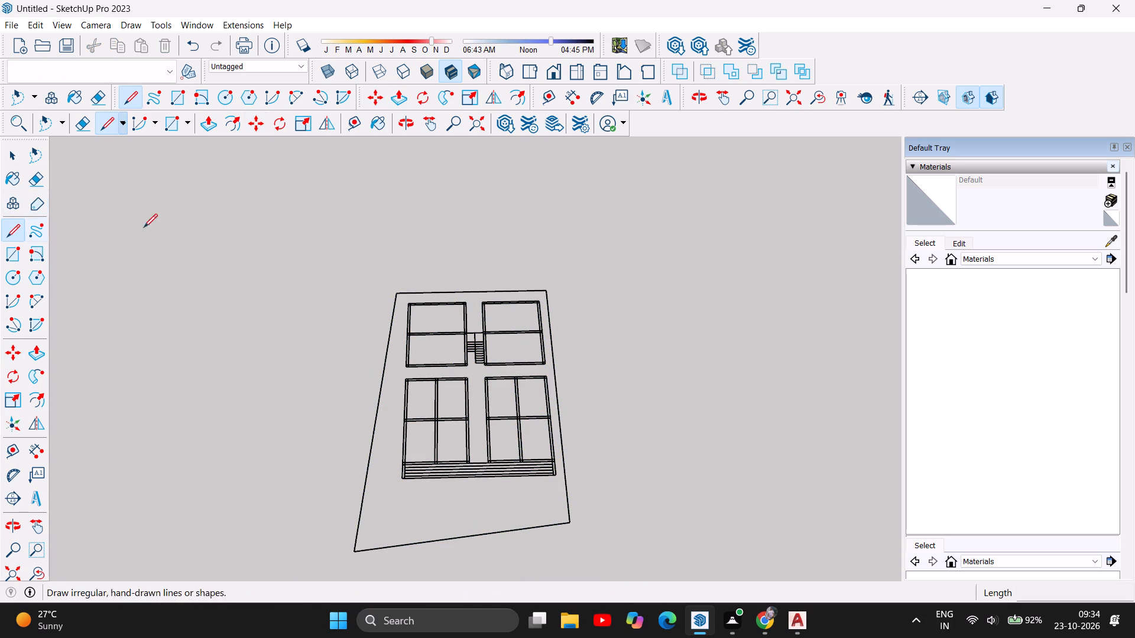
click(353, 552)
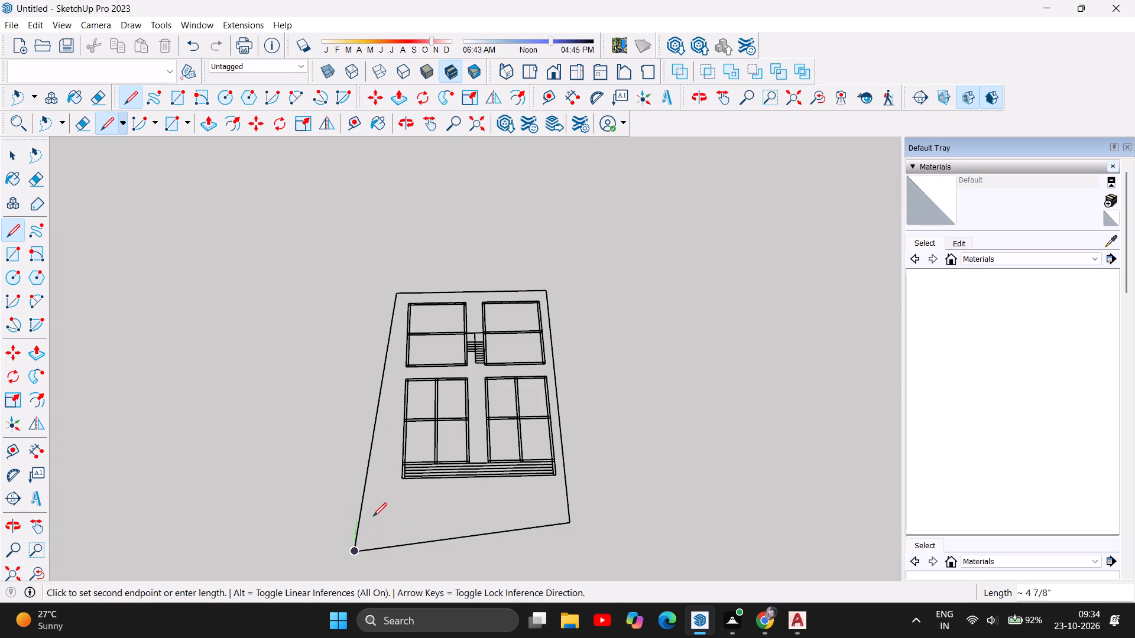
click(394, 291)
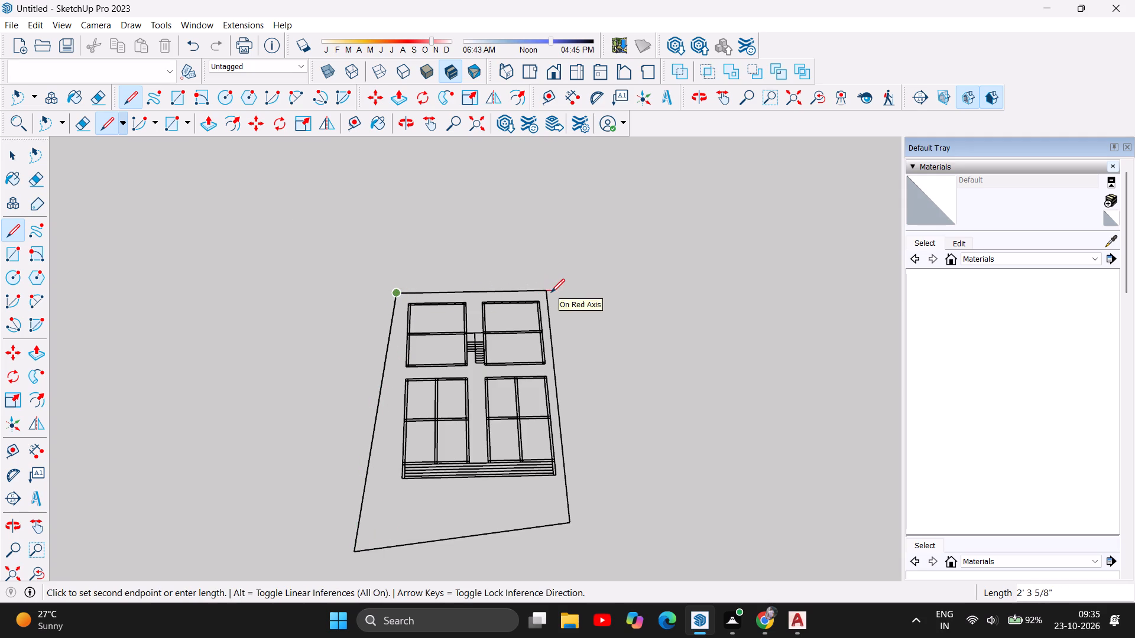
click(547, 291)
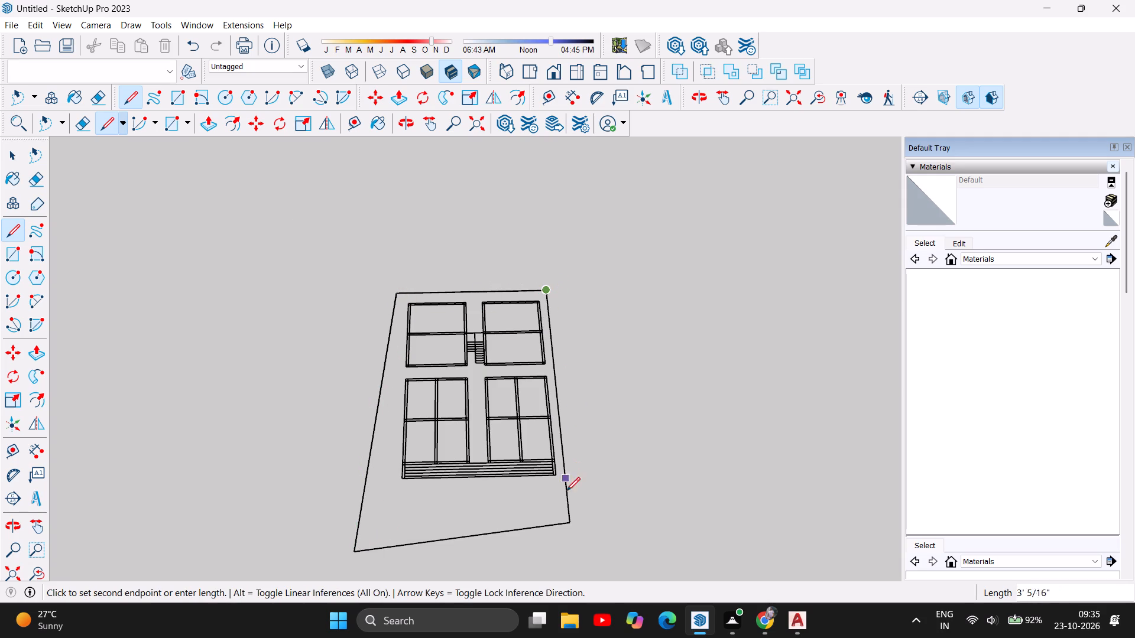
click(568, 522)
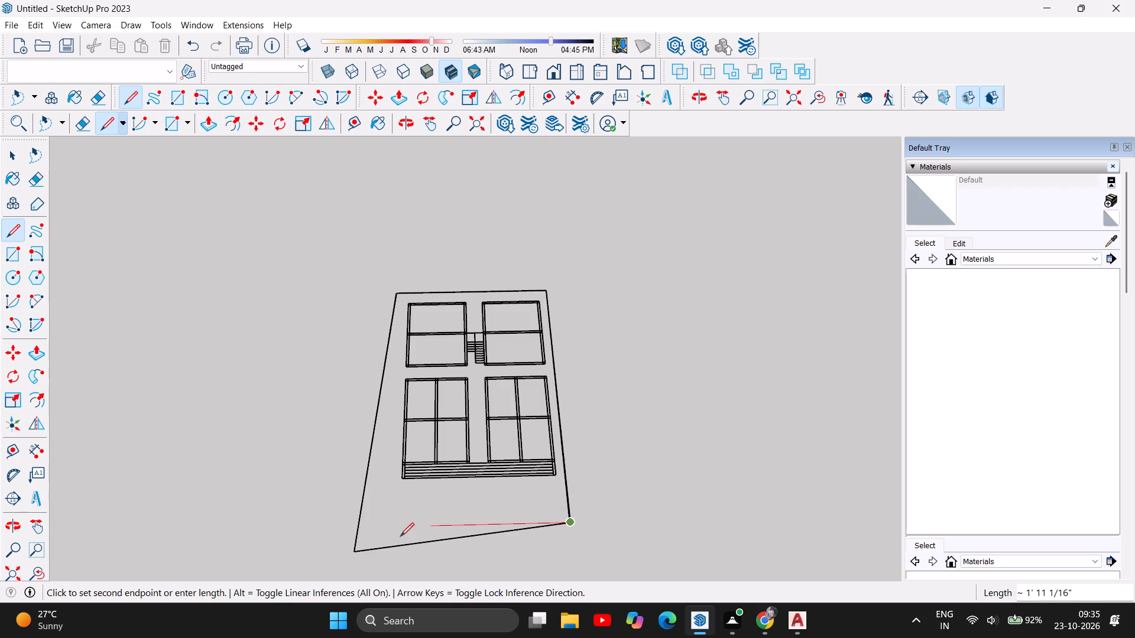
click(354, 554)
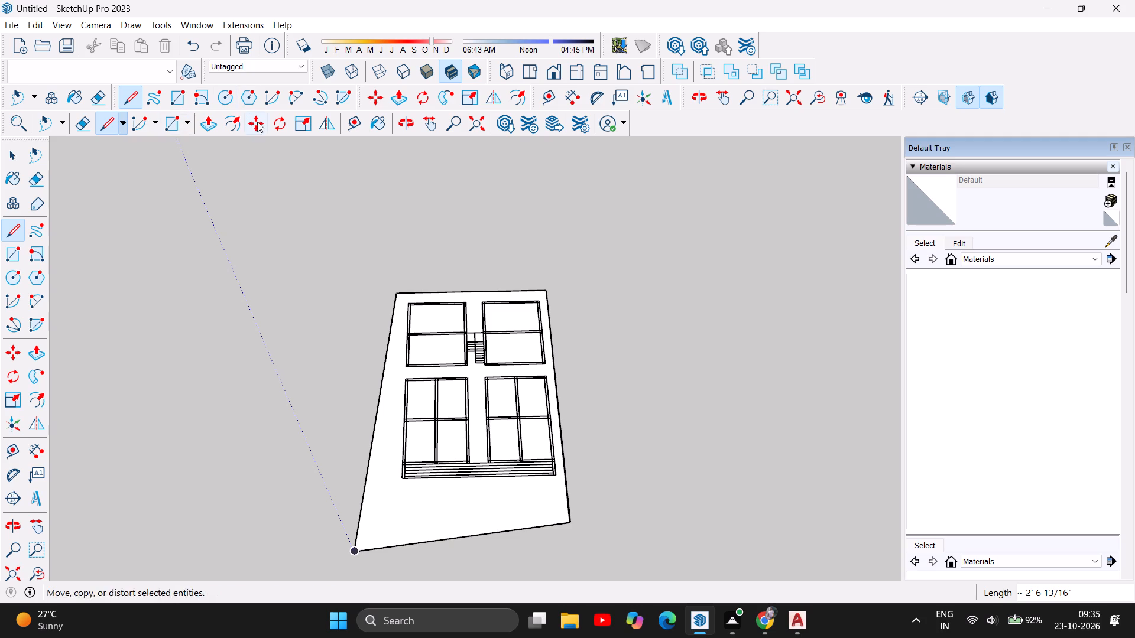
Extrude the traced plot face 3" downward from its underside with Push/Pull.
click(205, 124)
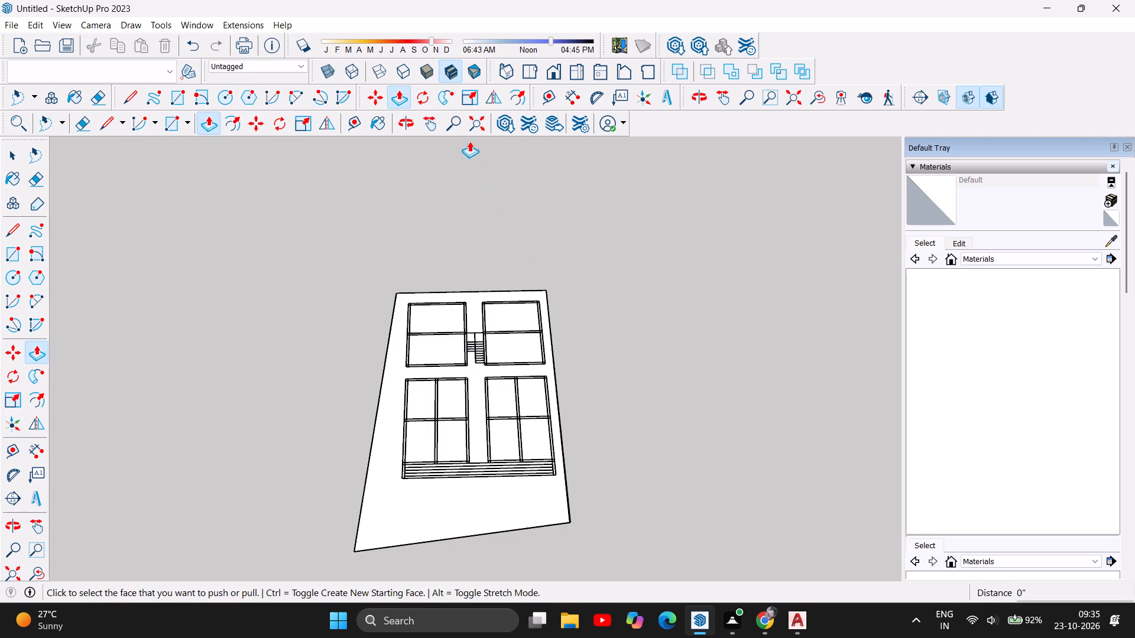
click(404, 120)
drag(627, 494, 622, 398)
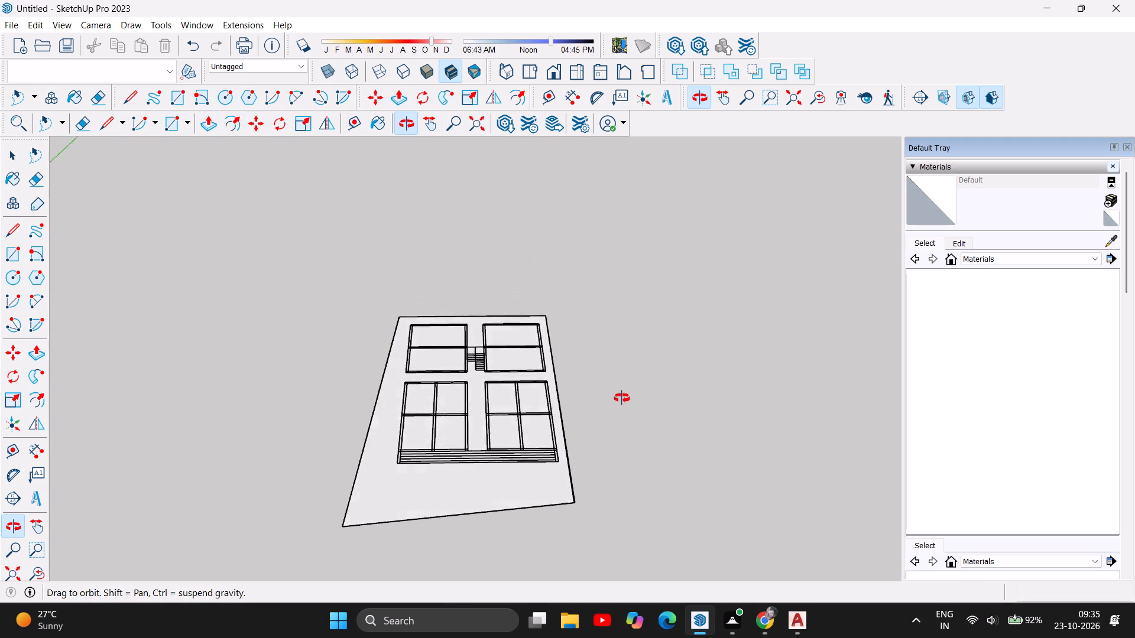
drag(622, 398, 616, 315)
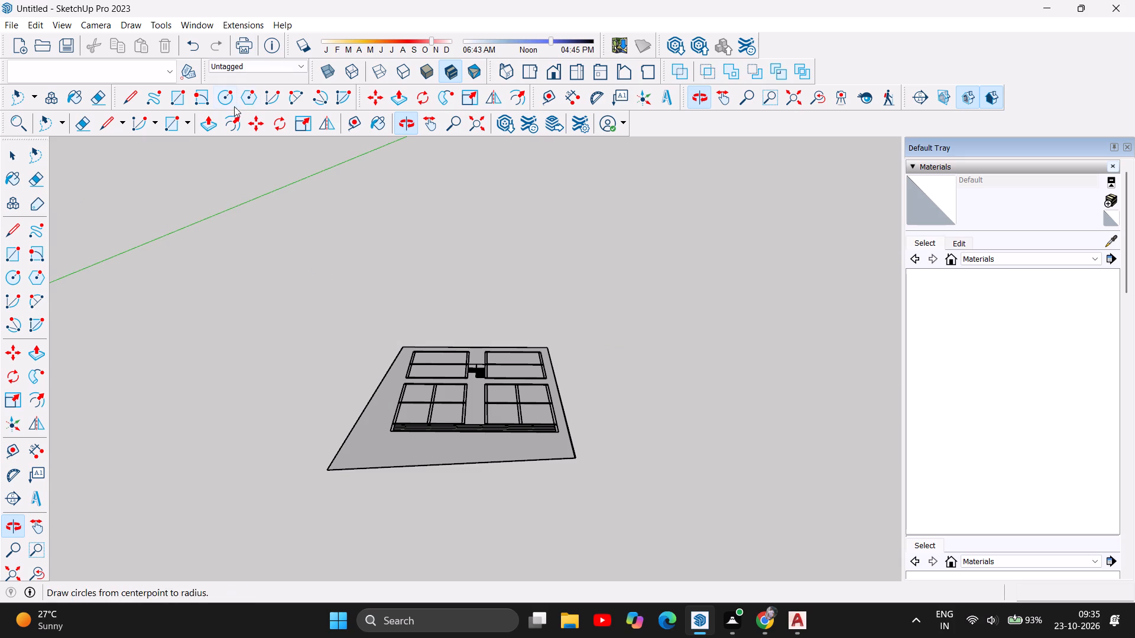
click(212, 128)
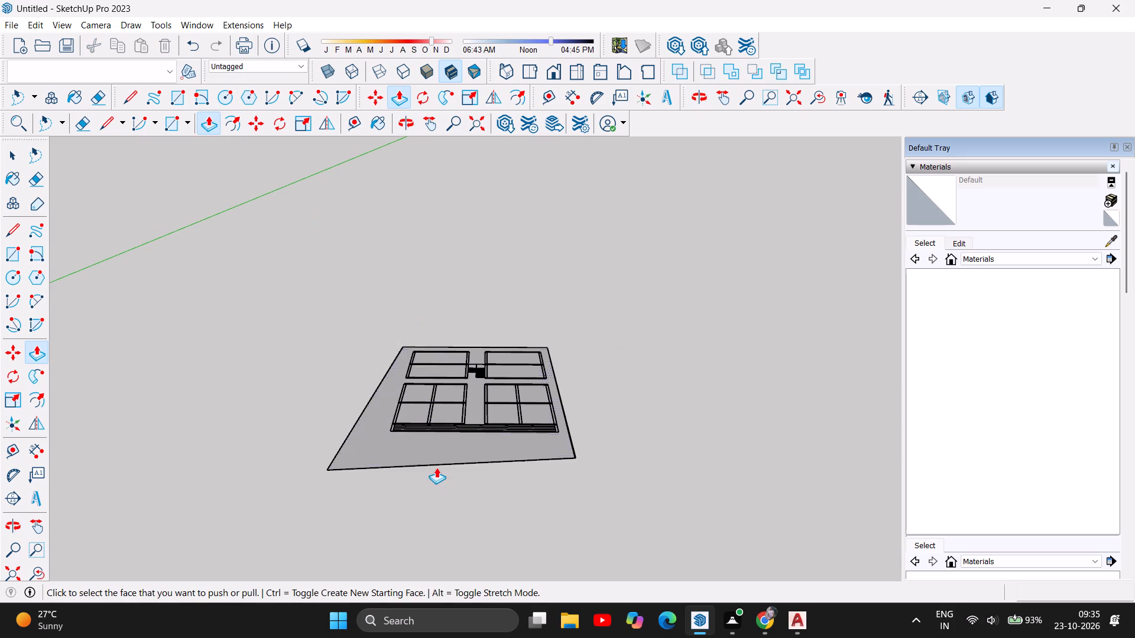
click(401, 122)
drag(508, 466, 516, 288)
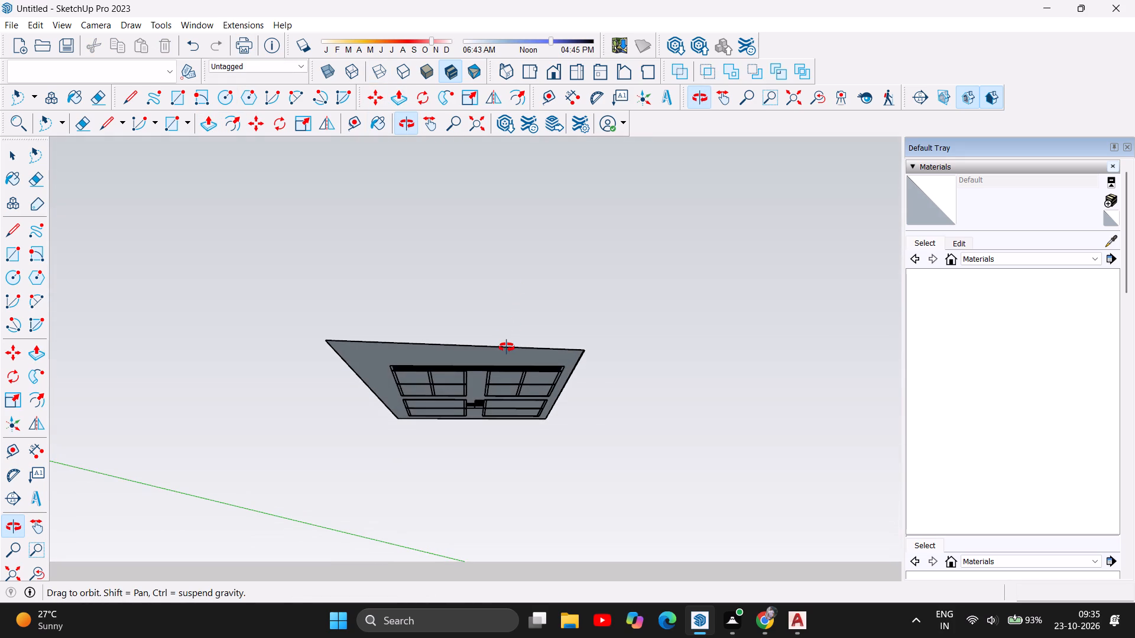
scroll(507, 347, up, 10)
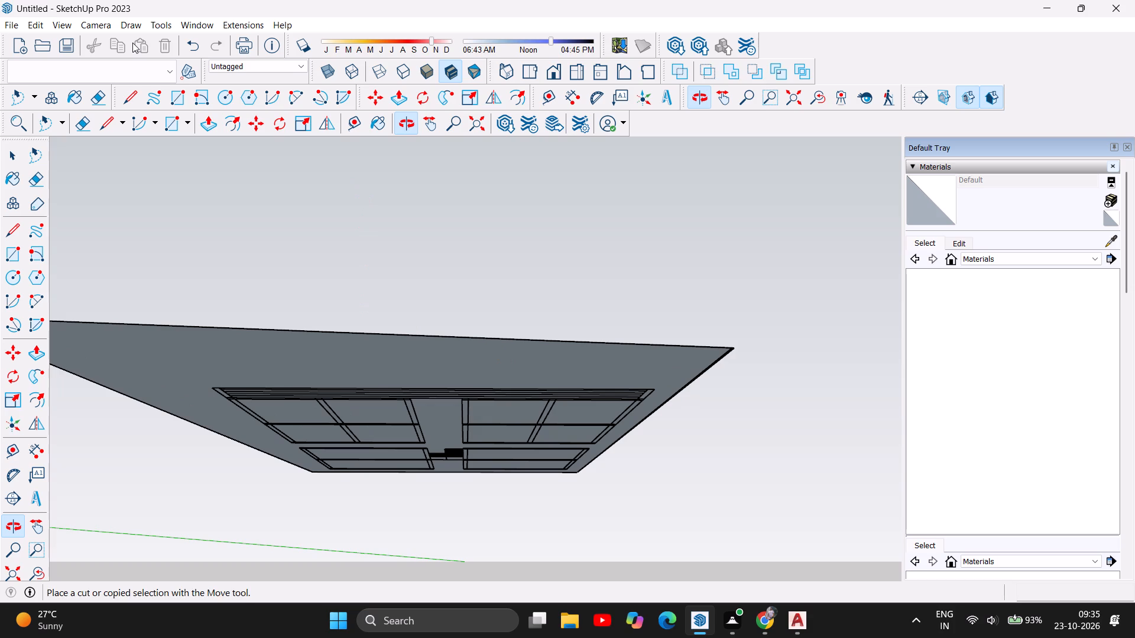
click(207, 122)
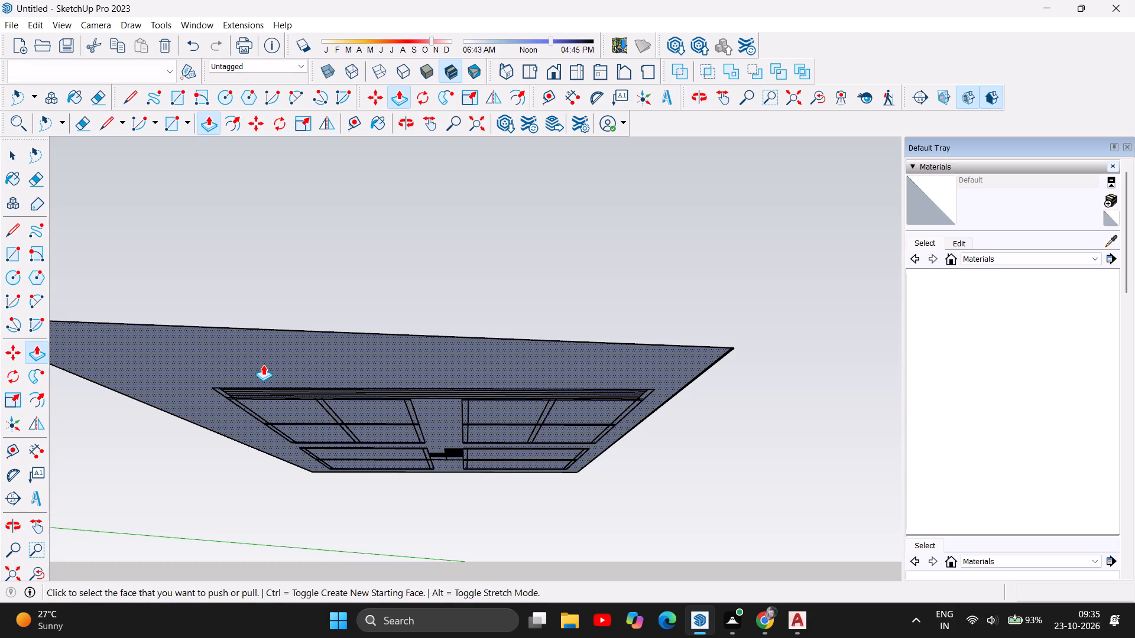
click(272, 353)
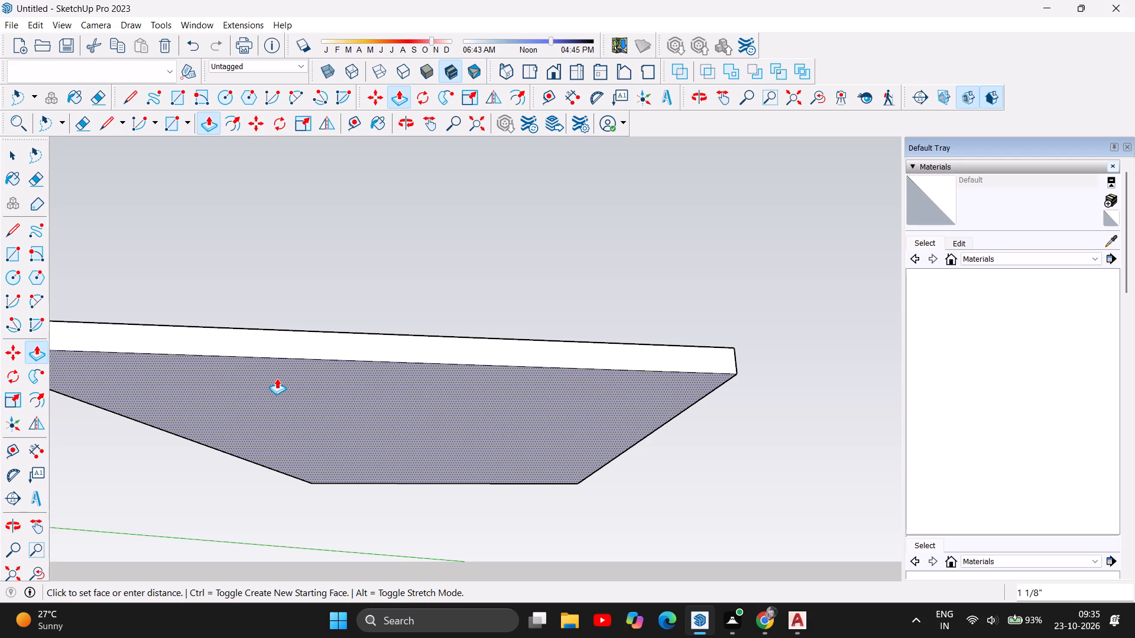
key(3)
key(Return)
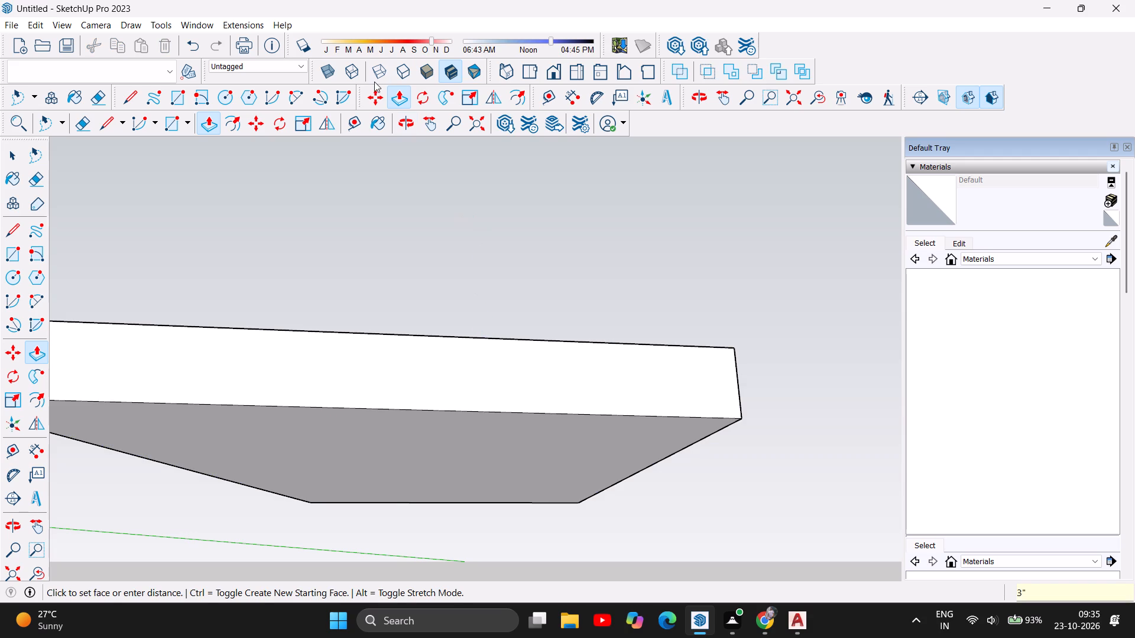
Examine the extruded plot slab and the plan on it from above, the front and the side.
click(410, 123)
drag(501, 255, 495, 489)
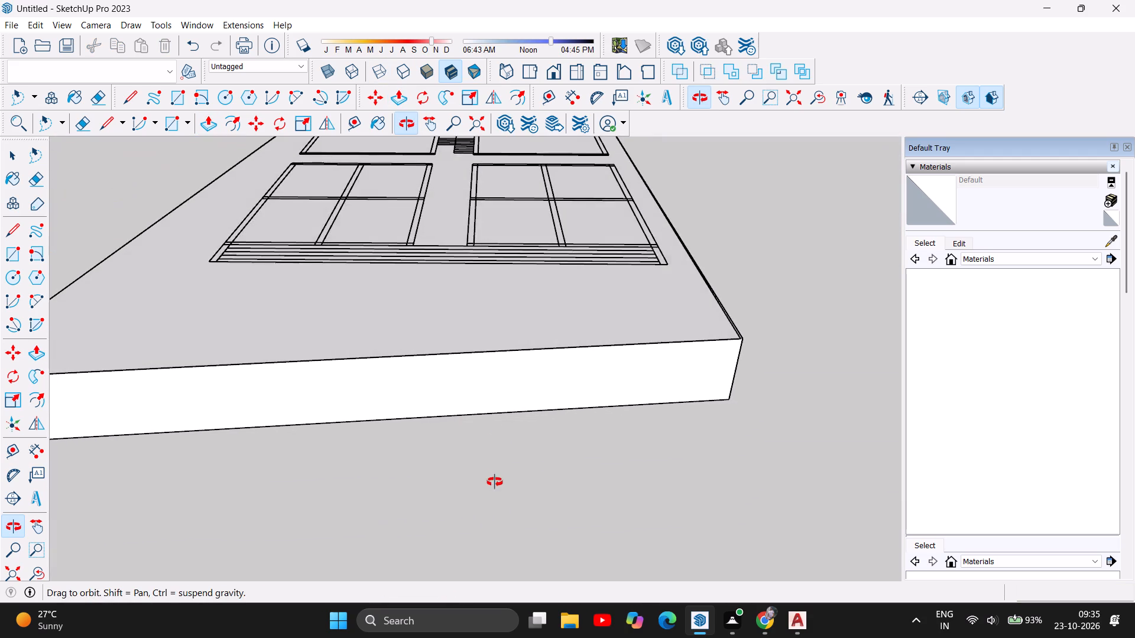
drag(443, 317, 456, 447)
scroll(456, 451, down, 6)
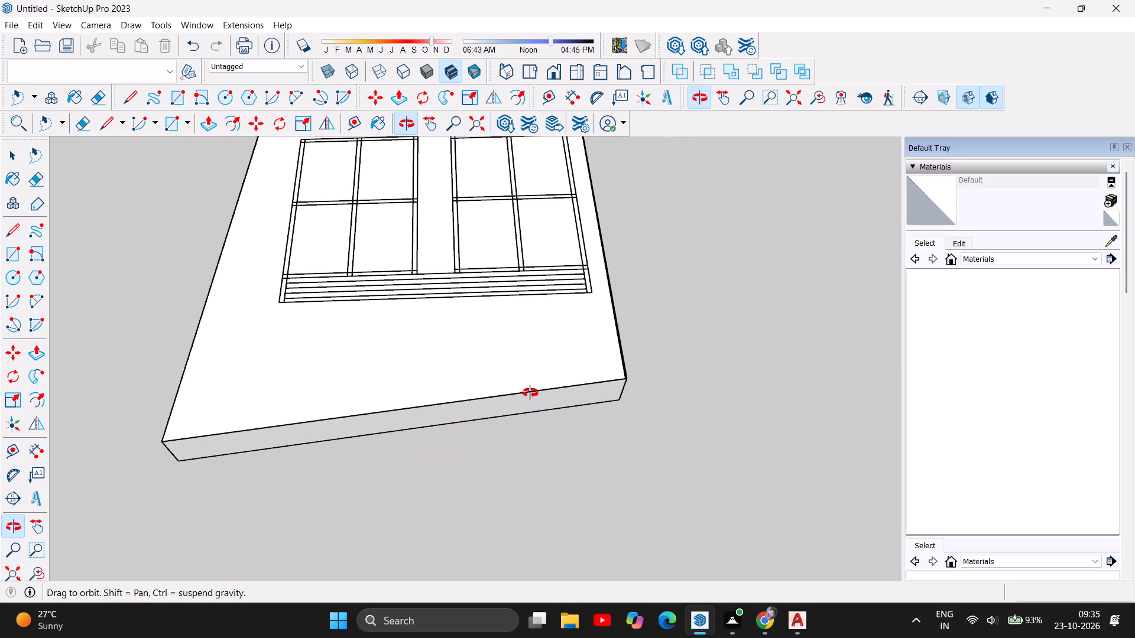
scroll(532, 433, down, 6)
scroll(537, 300, up, 1)
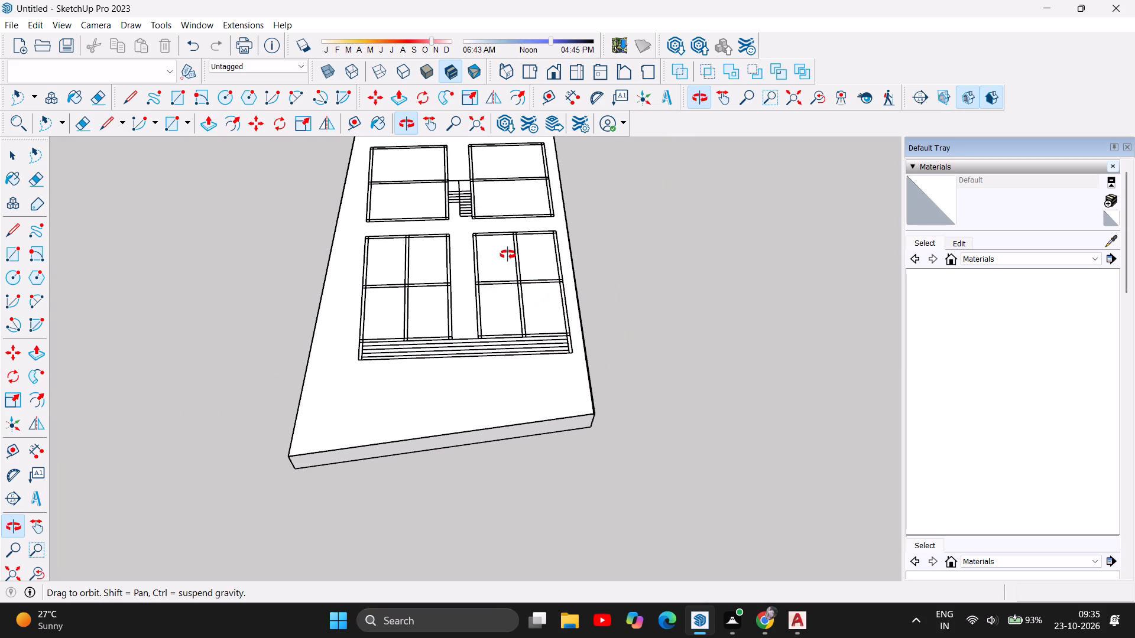
drag(508, 542, 140, 312)
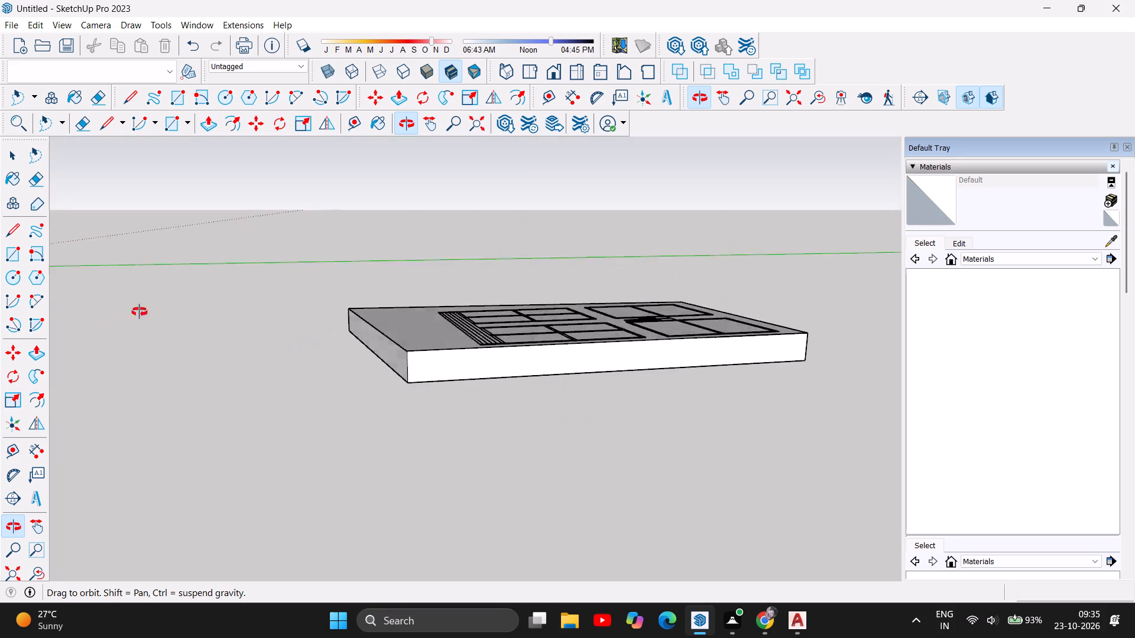
drag(140, 312, 475, 419)
scroll(475, 419, up, 3)
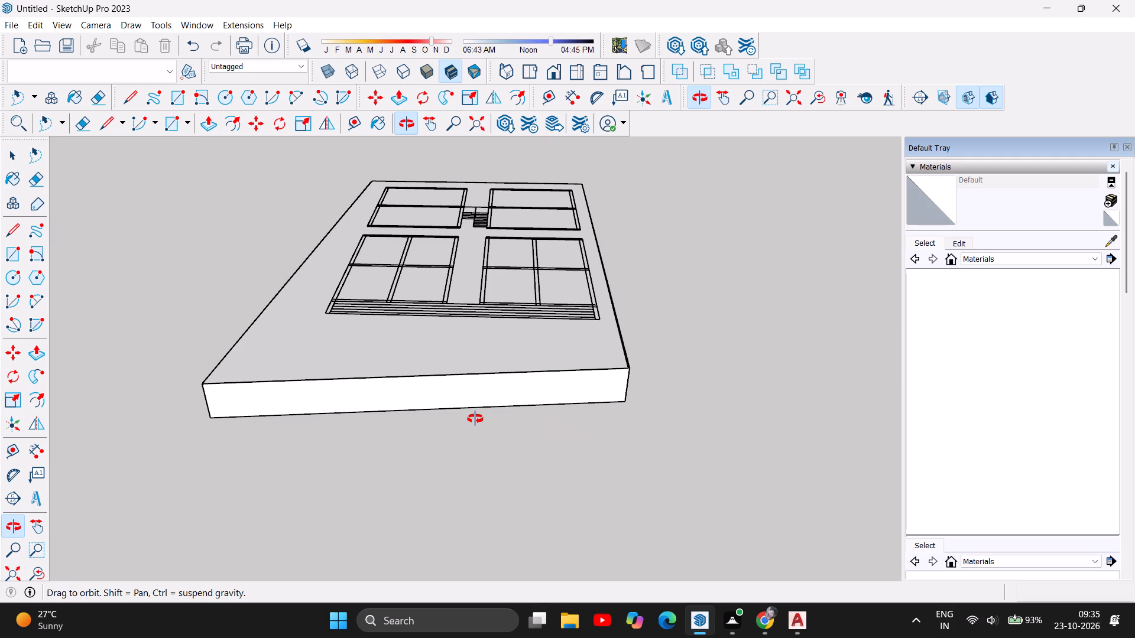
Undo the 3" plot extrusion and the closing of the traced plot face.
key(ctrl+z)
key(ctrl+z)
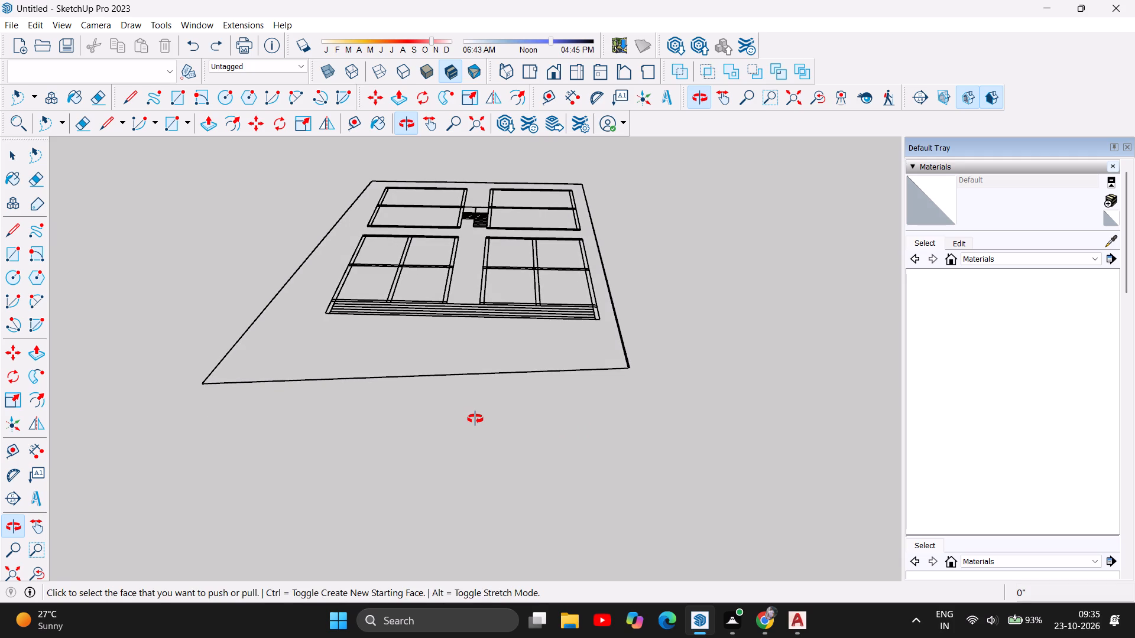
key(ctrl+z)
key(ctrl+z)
Draw a large ground rectangle about 15' 11" by 8' 6" enclosing the whole plot plan.
drag(467, 370, 495, 590)
scroll(487, 497, down, 5)
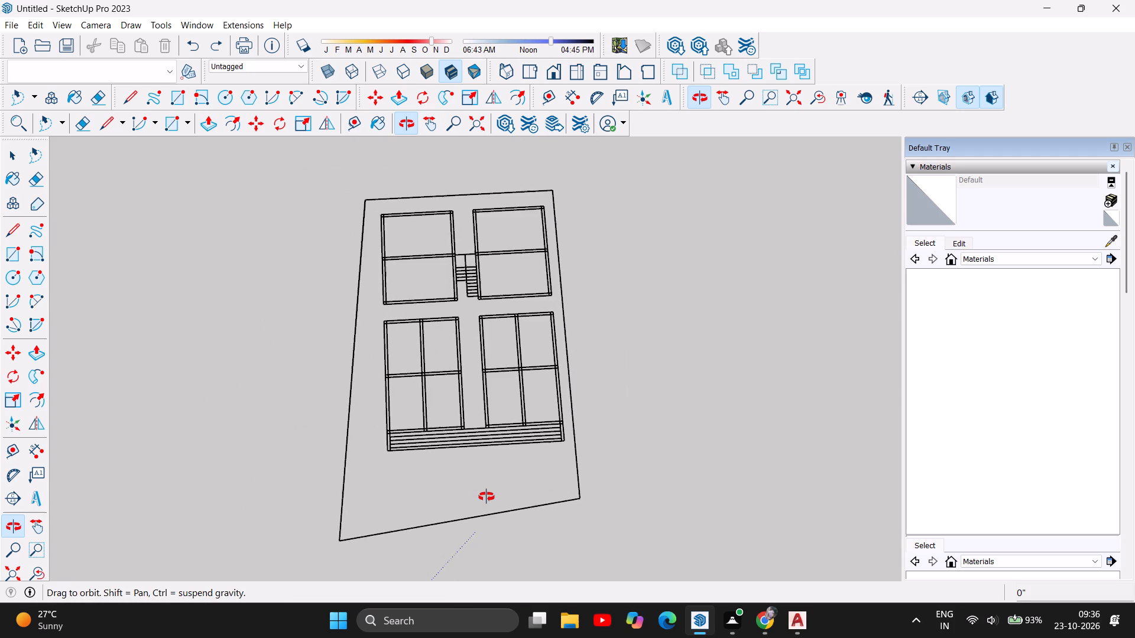
scroll(484, 476, down, 11)
scroll(521, 507, up, 1)
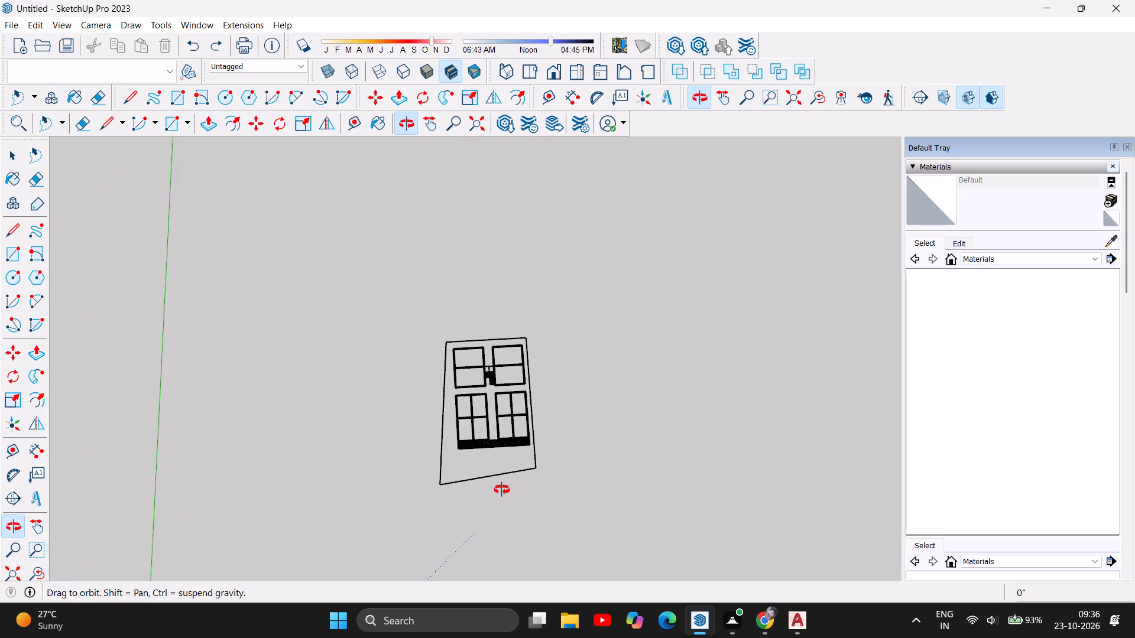
scroll(501, 489, up, 11)
scroll(508, 393, down, 6)
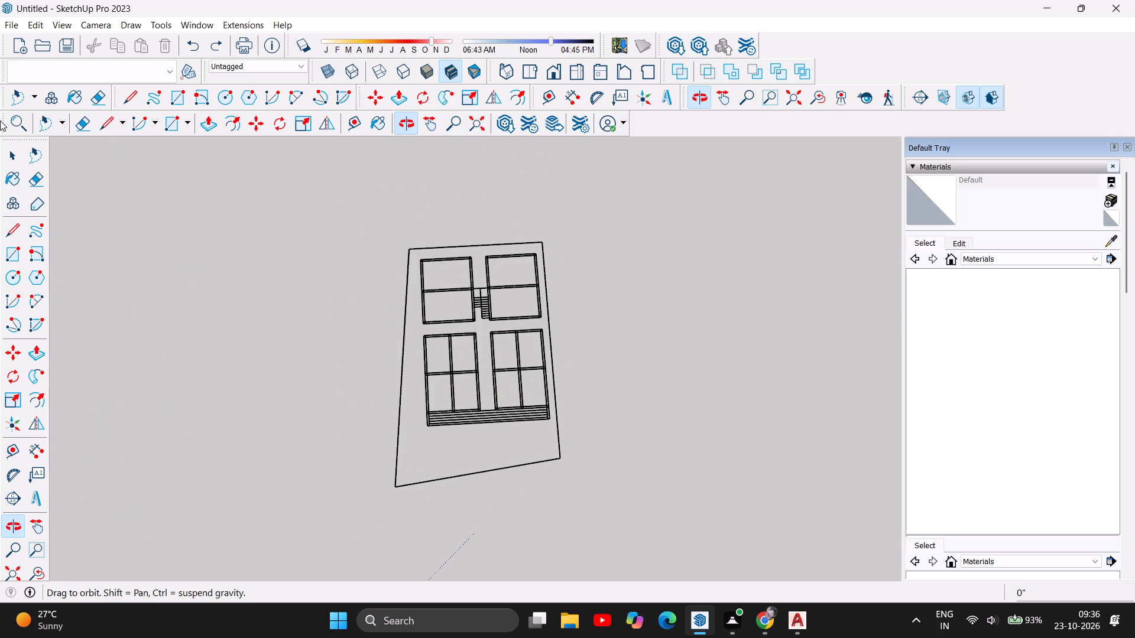
click(173, 92)
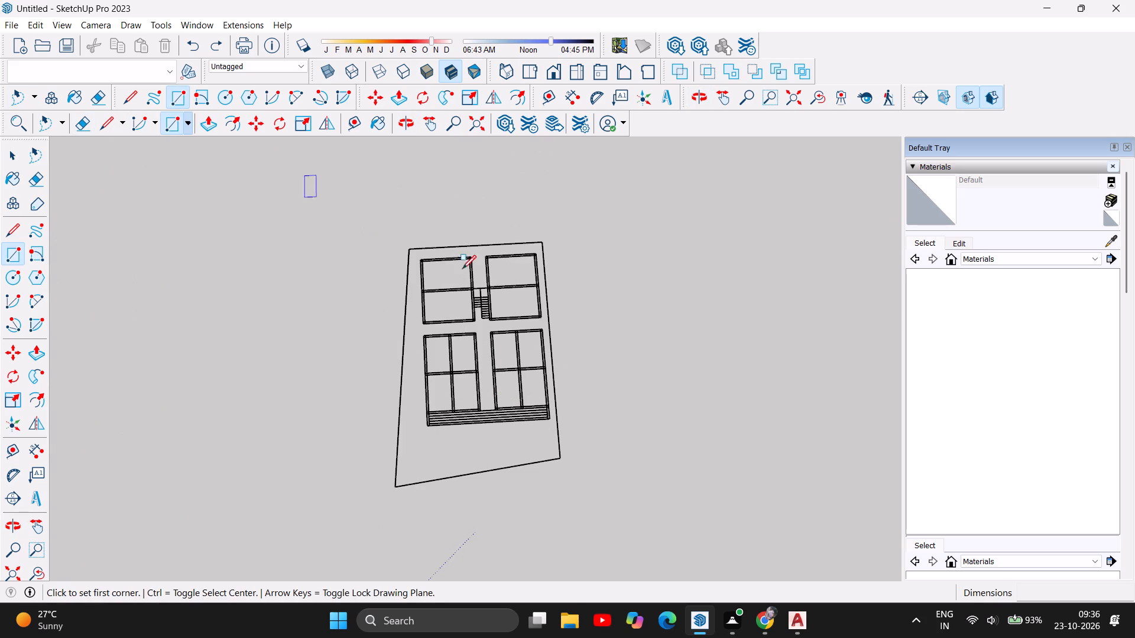
scroll(536, 195, down, 6)
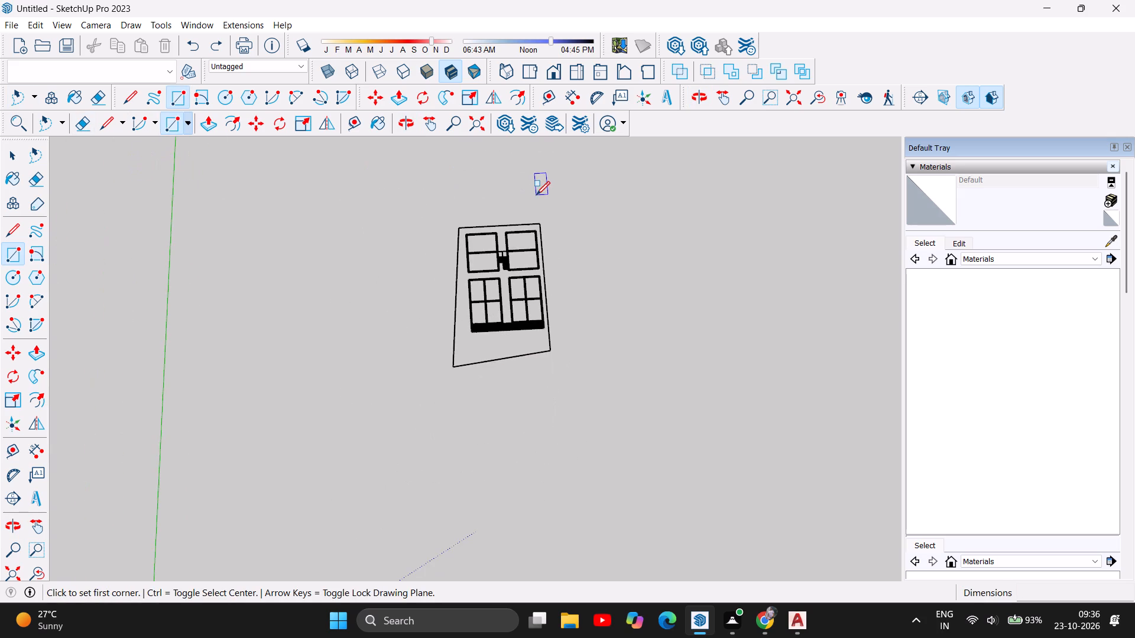
click(267, 178)
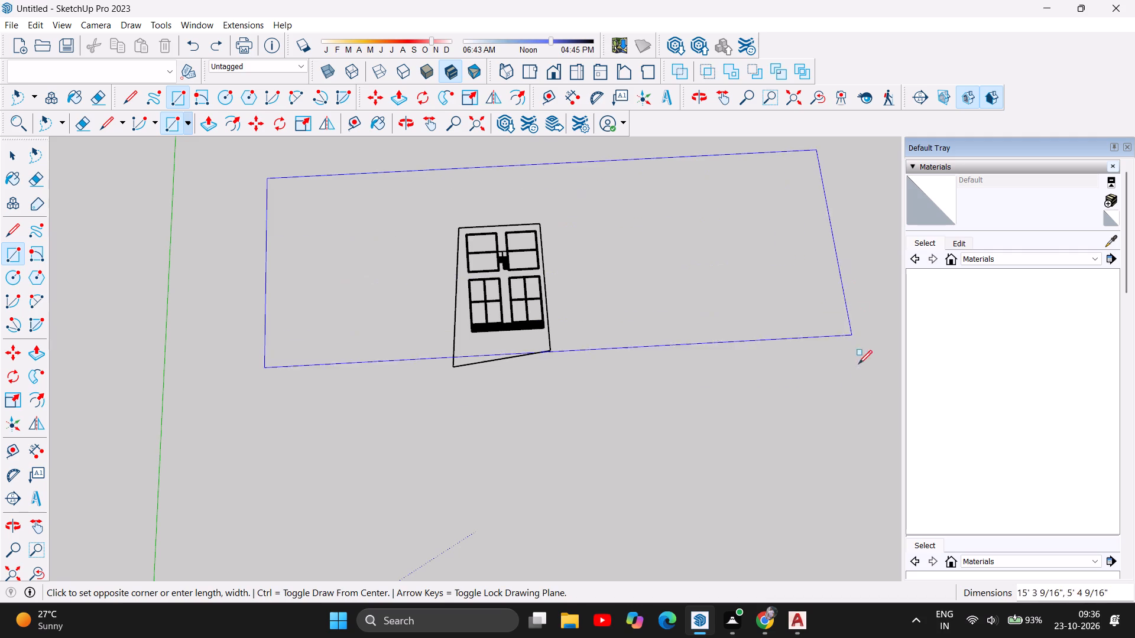
click(898, 453)
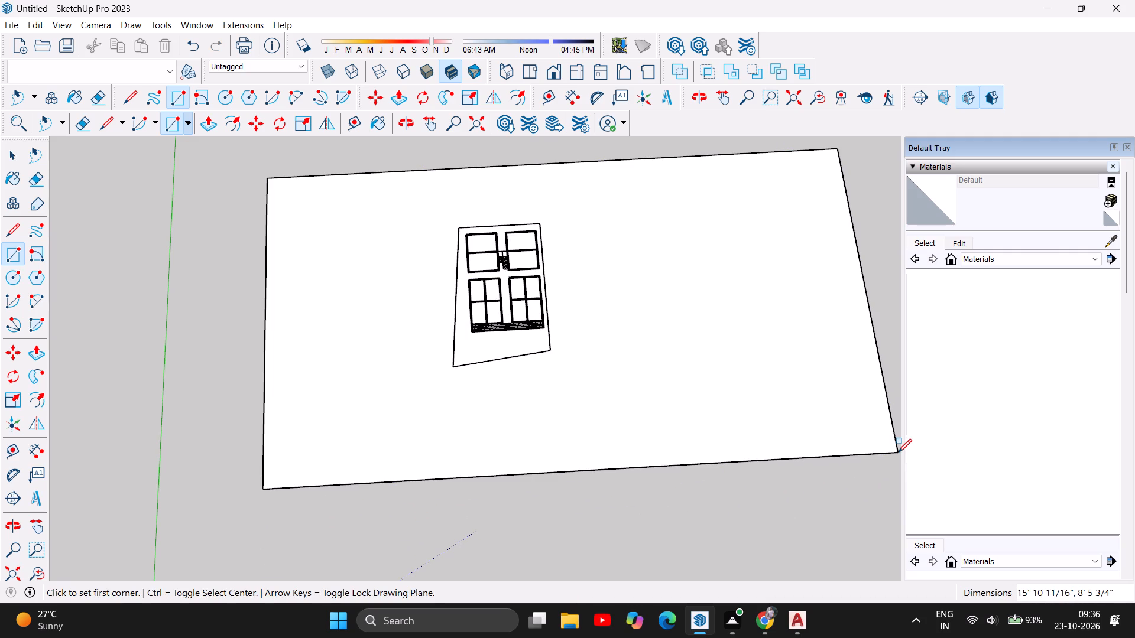
key(Escape)
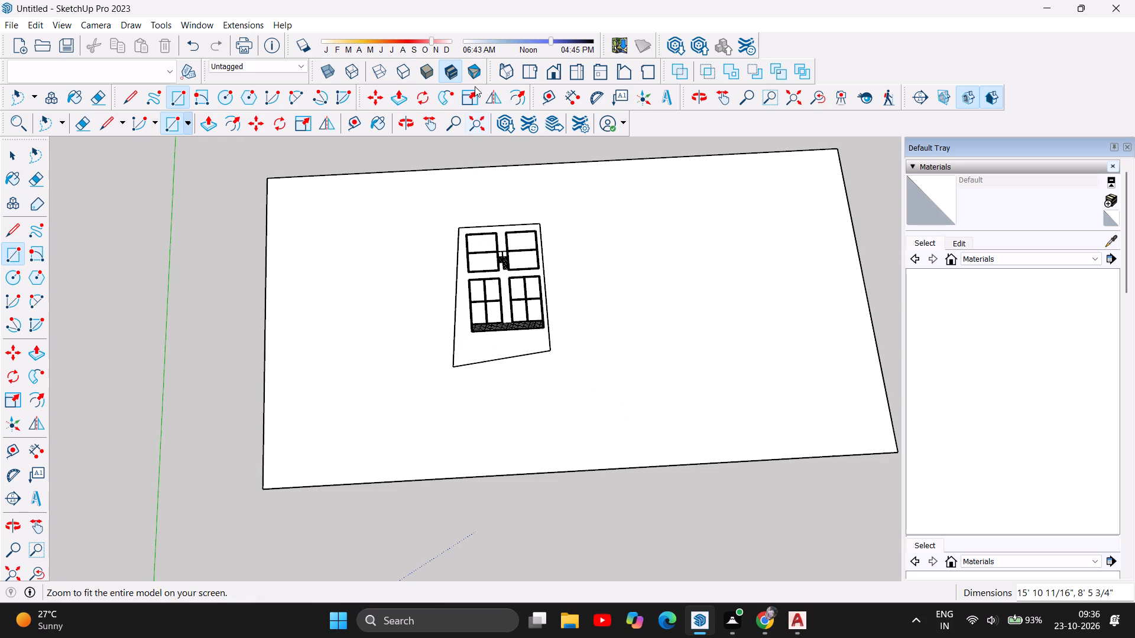
Extrude the large ground rectangle 3" downward from its underside with Push/Pull to form a base slab.
click(411, 129)
drag(647, 478, 630, 479)
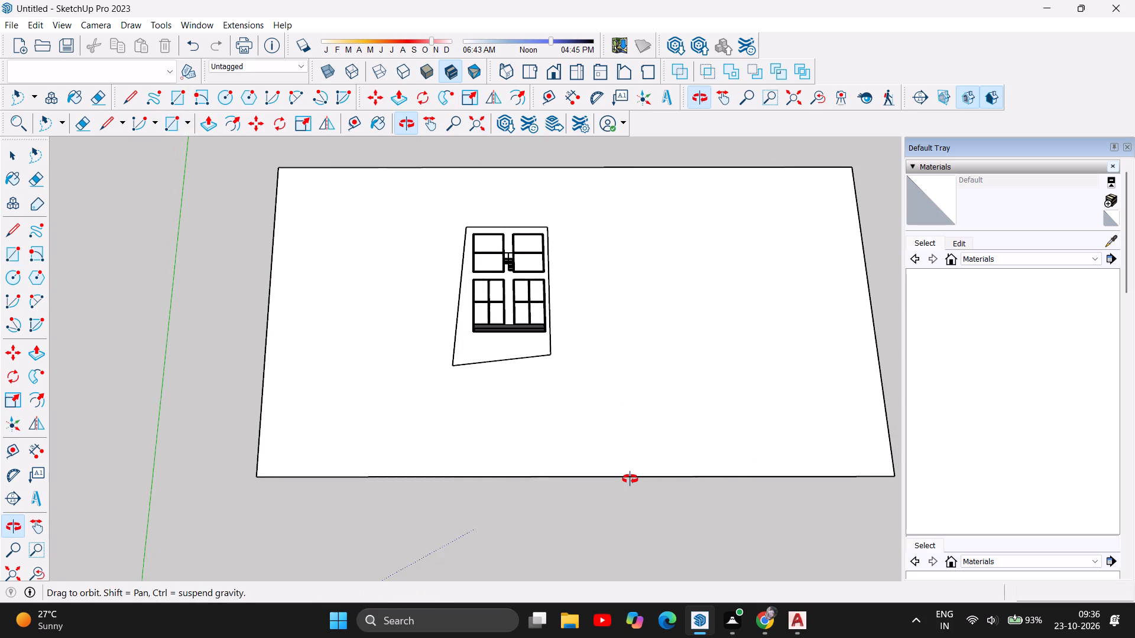
drag(630, 479, 629, 479)
scroll(506, 525, up, 4)
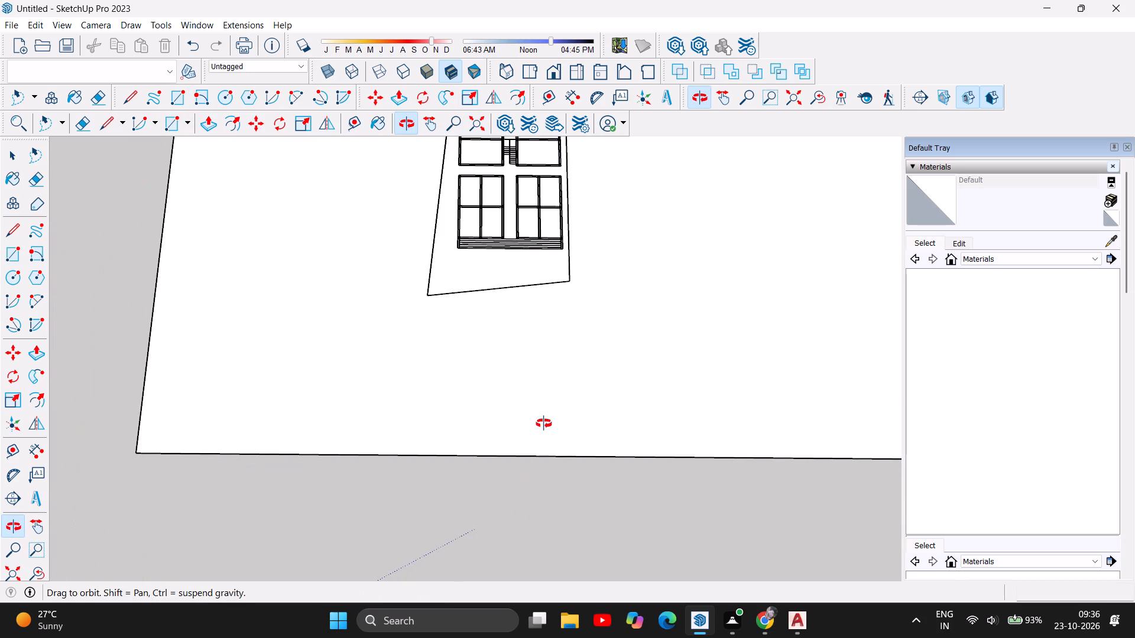
drag(520, 493, 537, 248)
drag(563, 460, 578, 398)
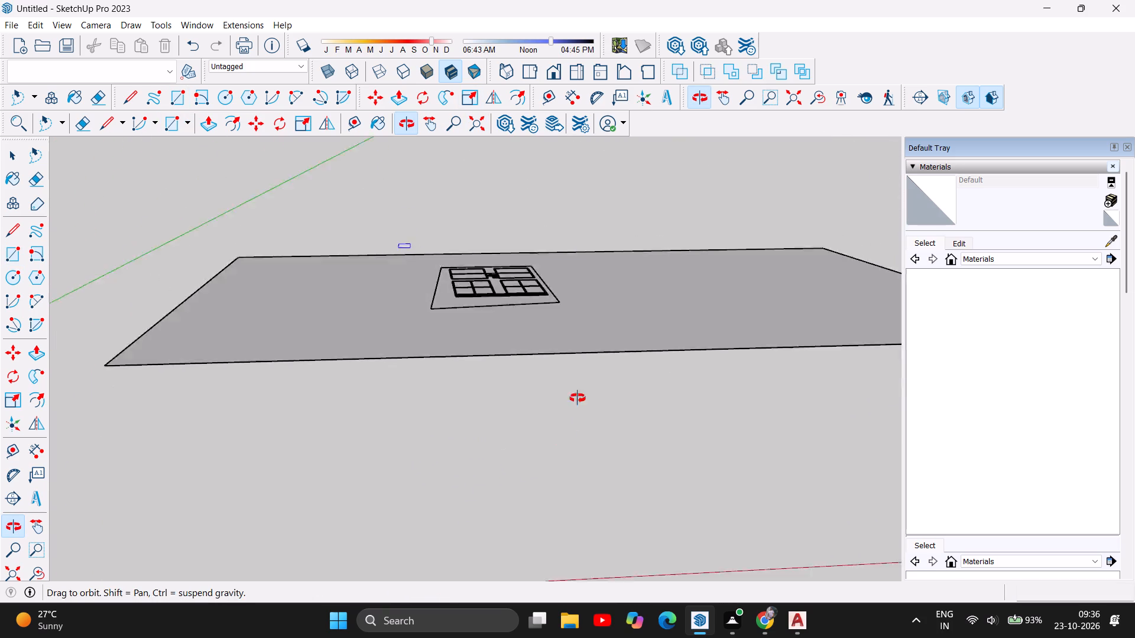
drag(578, 398, 567, 304)
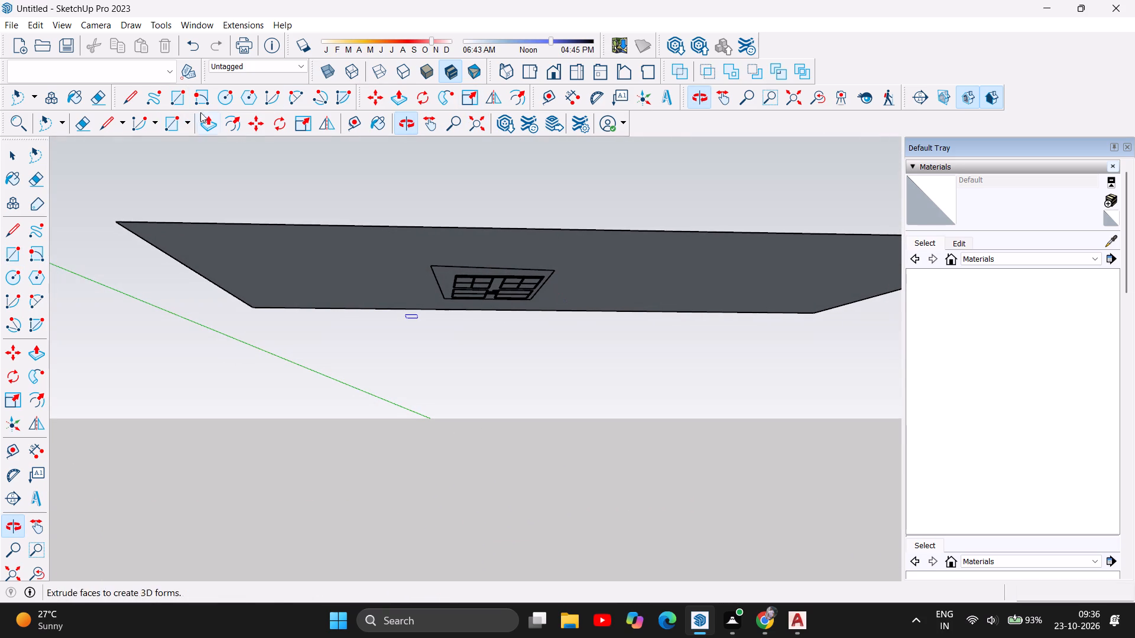
click(199, 125)
click(301, 235)
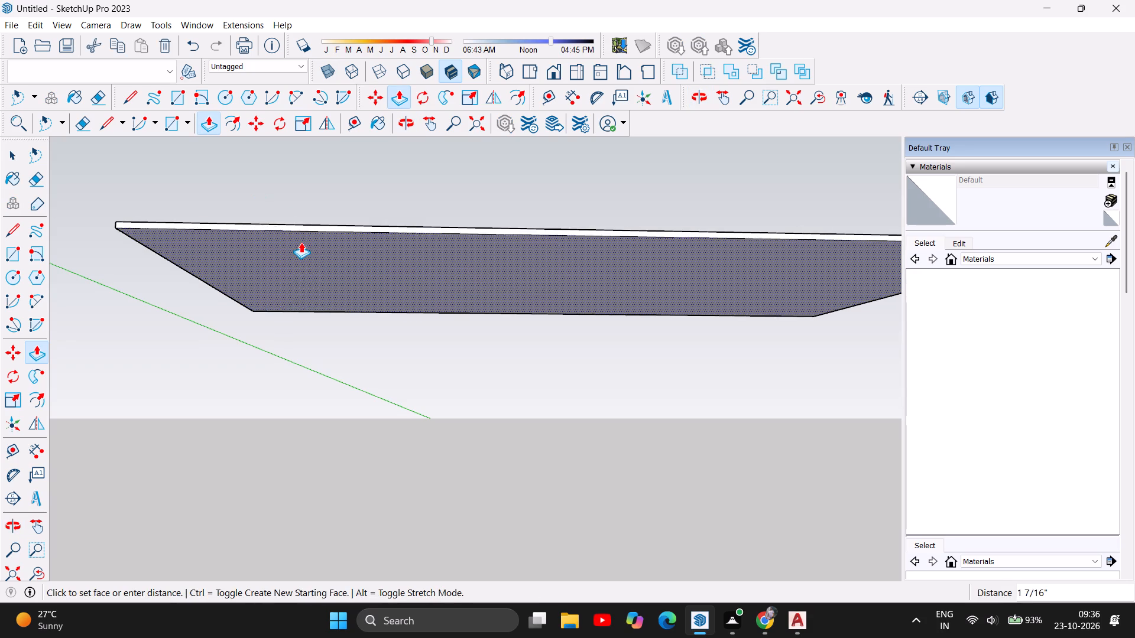
key(3)
key(Return)
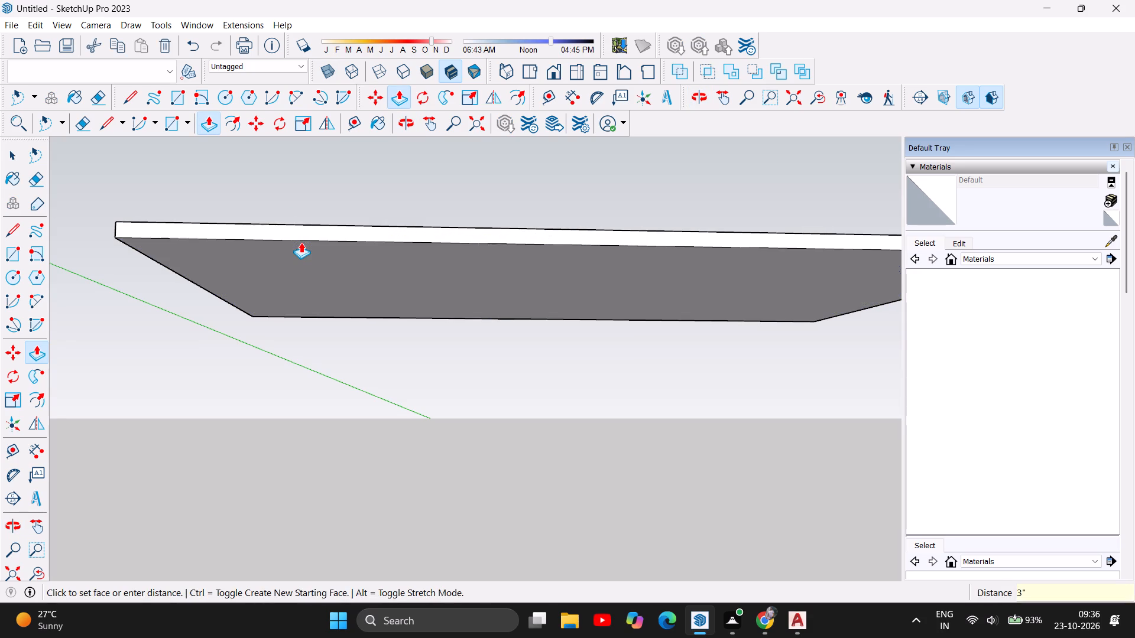
Examine the top of the base slab and the plot plan on it from above.
click(413, 124)
drag(433, 244, 434, 463)
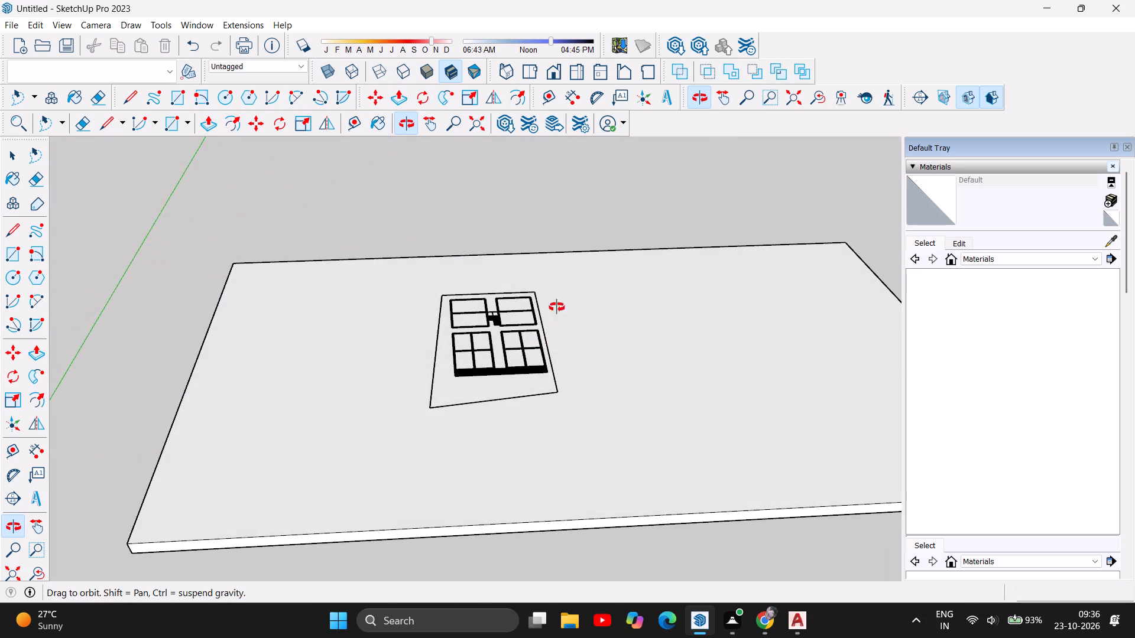
scroll(563, 287, up, 2)
scroll(531, 333, up, 2)
scroll(367, 398, up, 4)
drag(517, 385, 489, 557)
scroll(562, 383, down, 4)
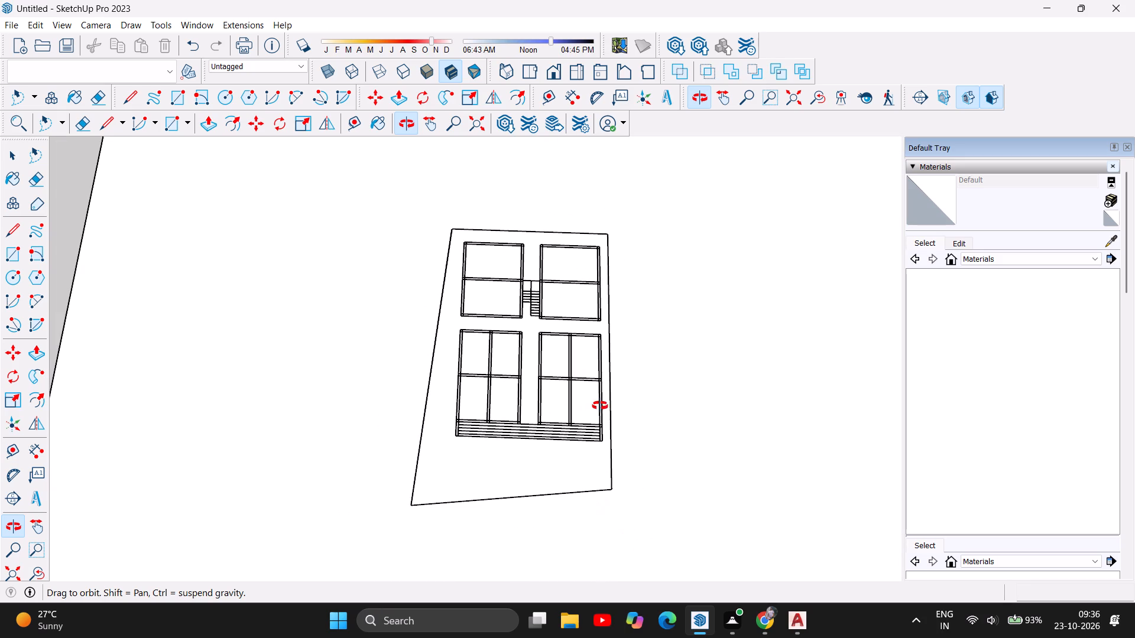
scroll(597, 375, down, 5)
scroll(507, 269, down, 4)
scroll(515, 383, up, 1)
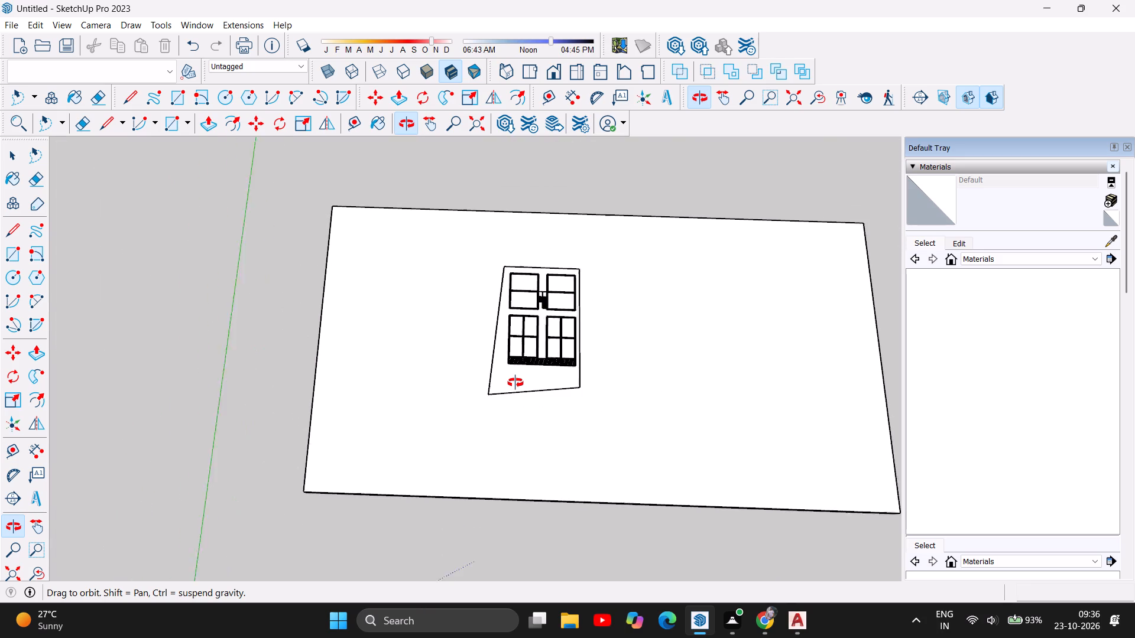
scroll(515, 383, up, 2)
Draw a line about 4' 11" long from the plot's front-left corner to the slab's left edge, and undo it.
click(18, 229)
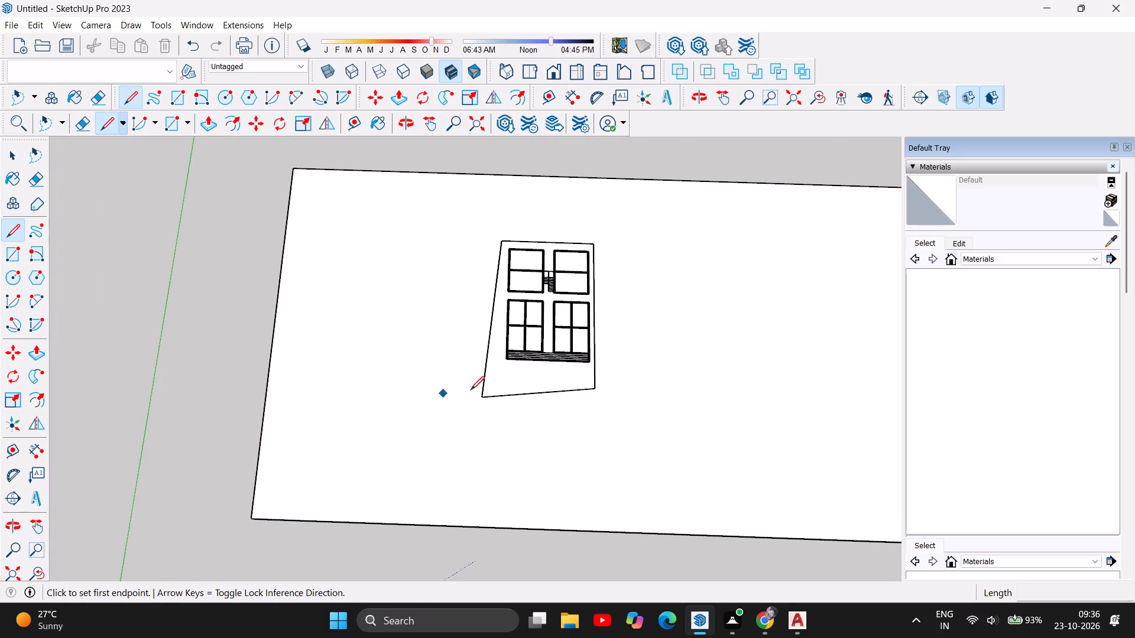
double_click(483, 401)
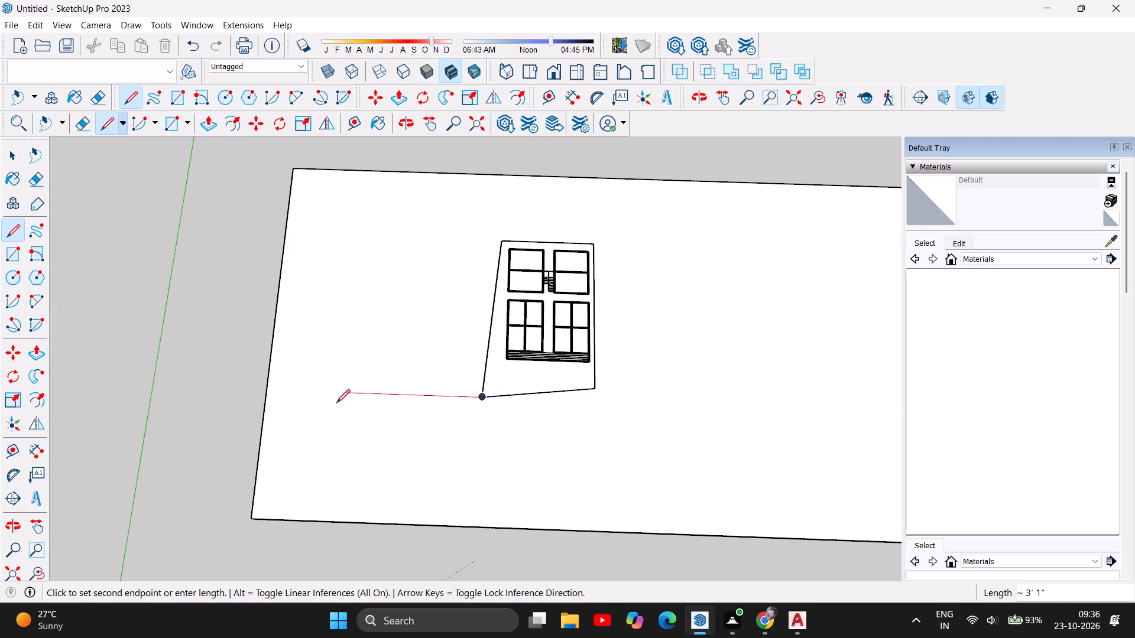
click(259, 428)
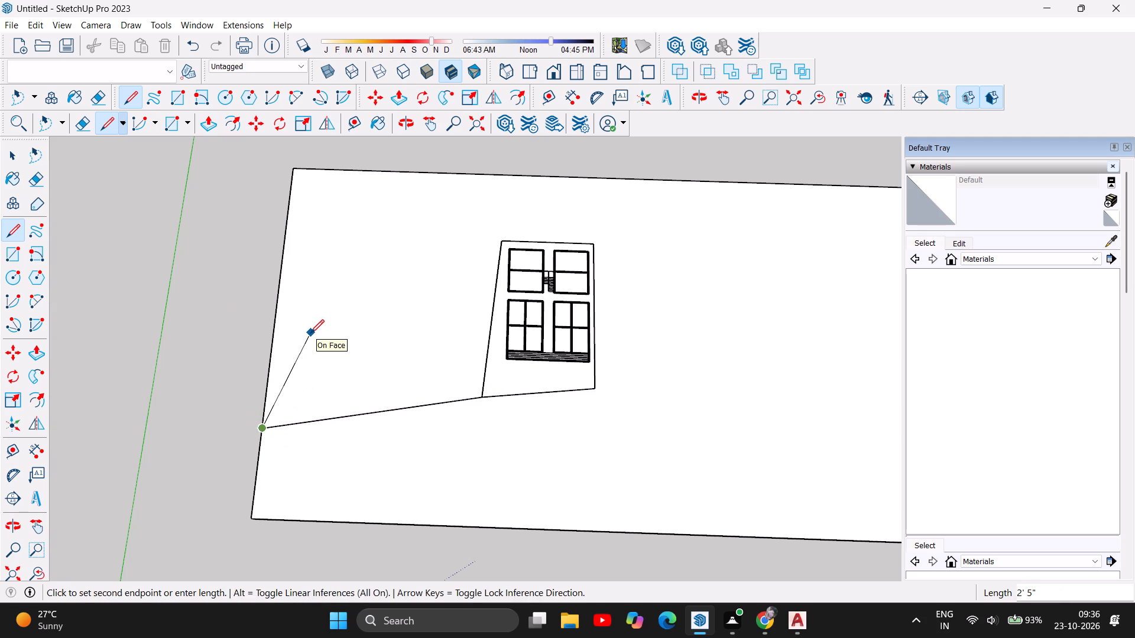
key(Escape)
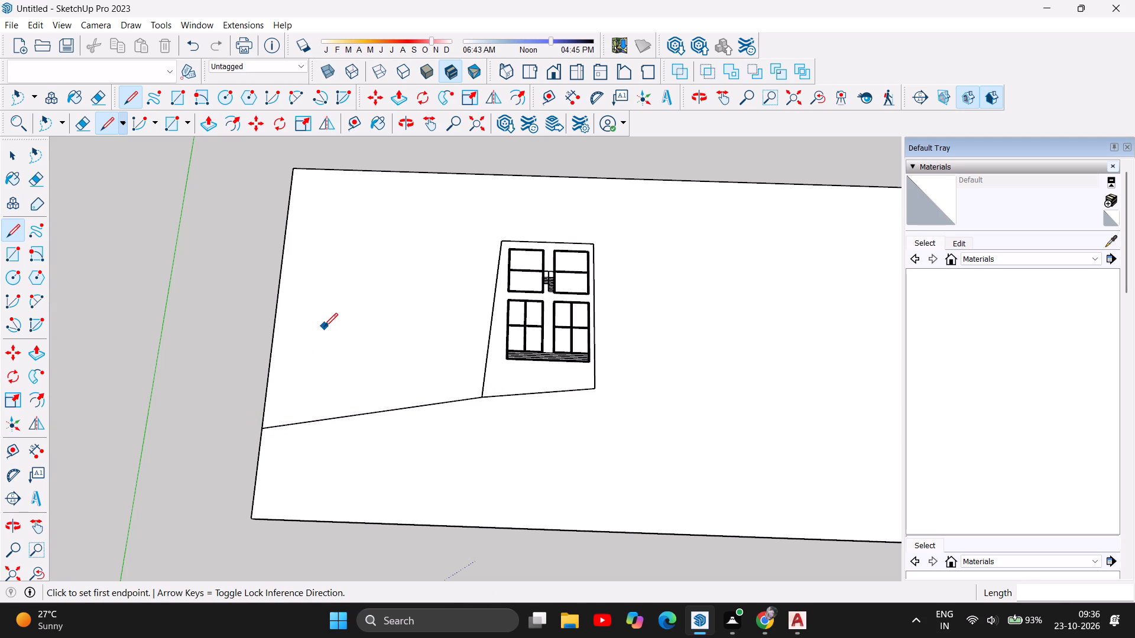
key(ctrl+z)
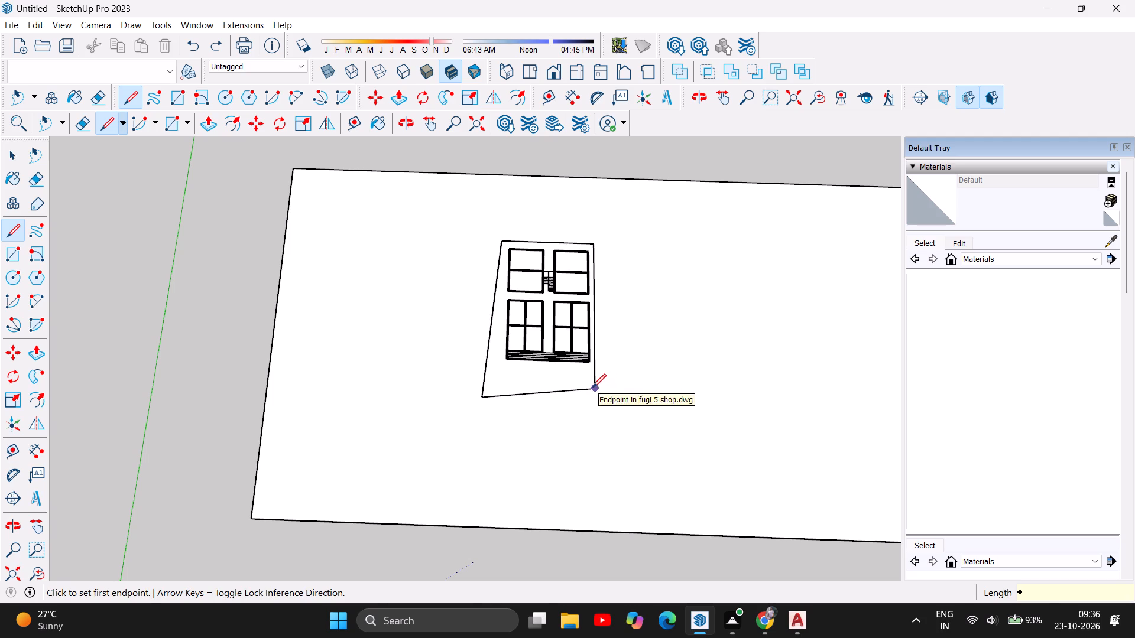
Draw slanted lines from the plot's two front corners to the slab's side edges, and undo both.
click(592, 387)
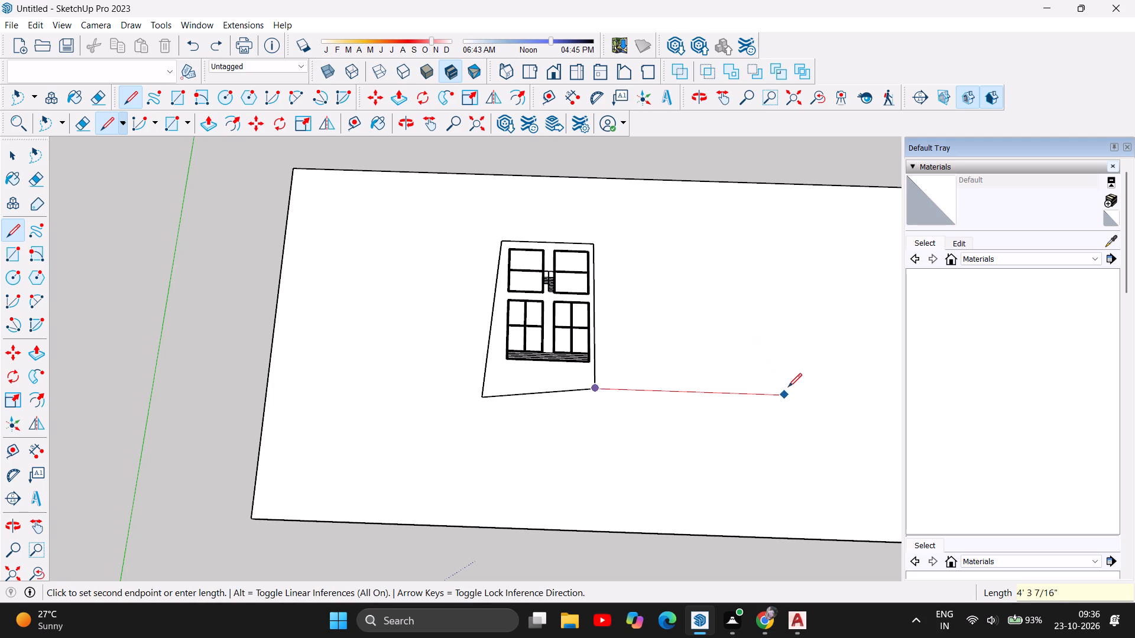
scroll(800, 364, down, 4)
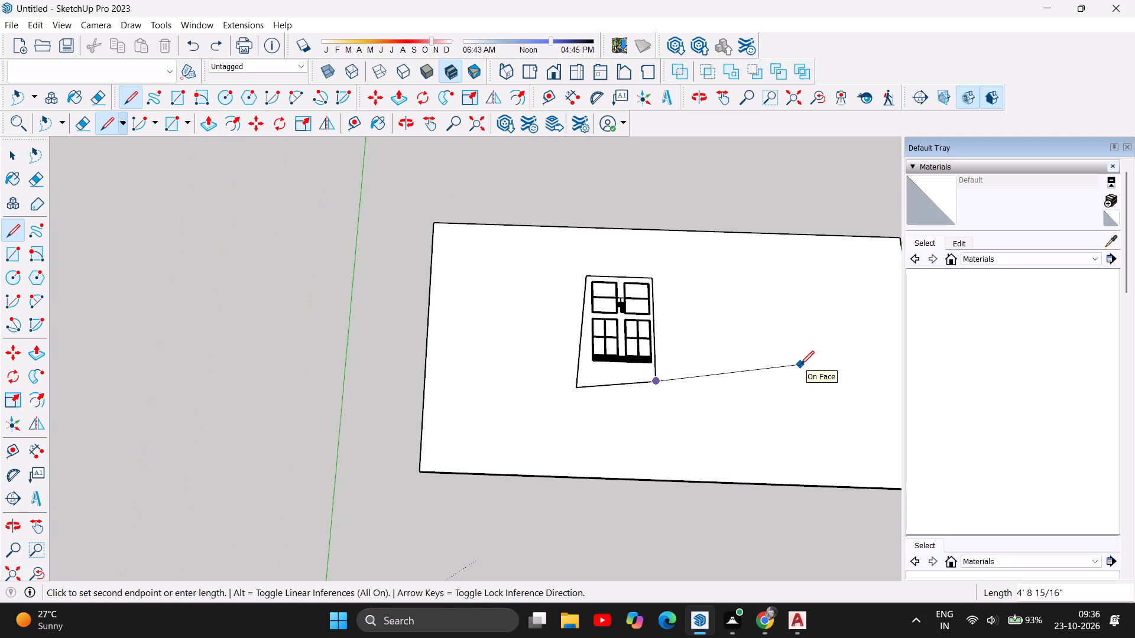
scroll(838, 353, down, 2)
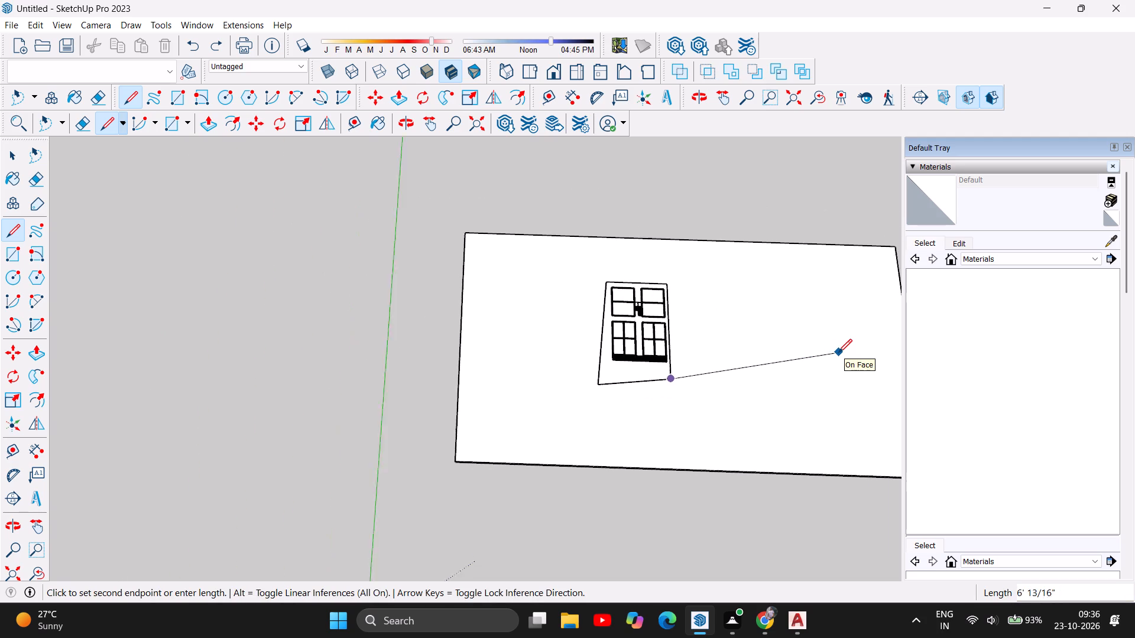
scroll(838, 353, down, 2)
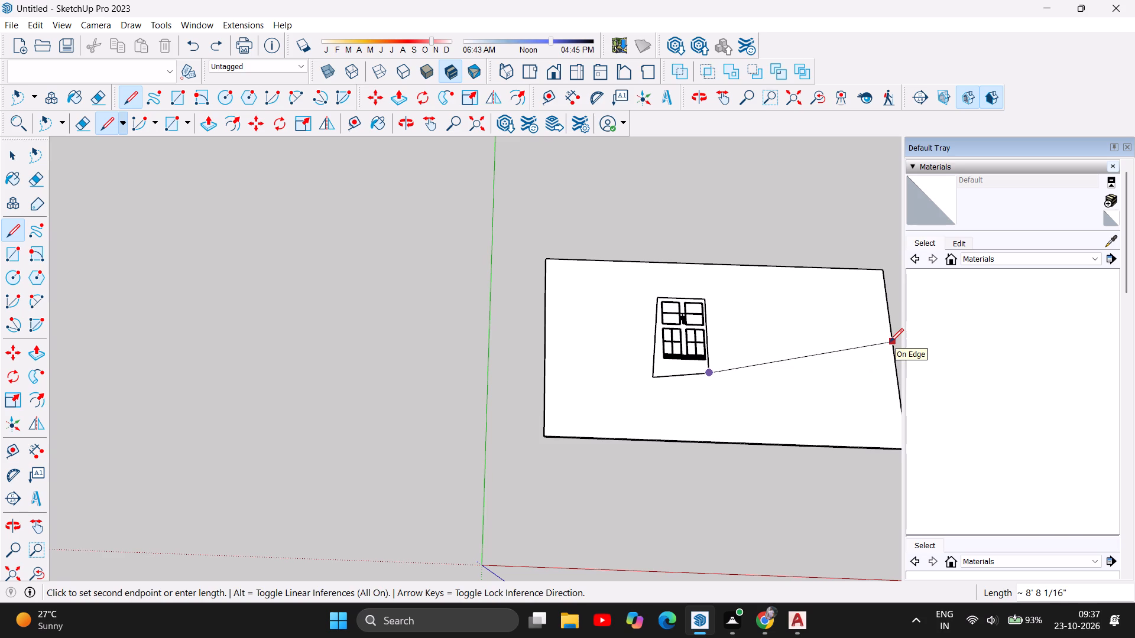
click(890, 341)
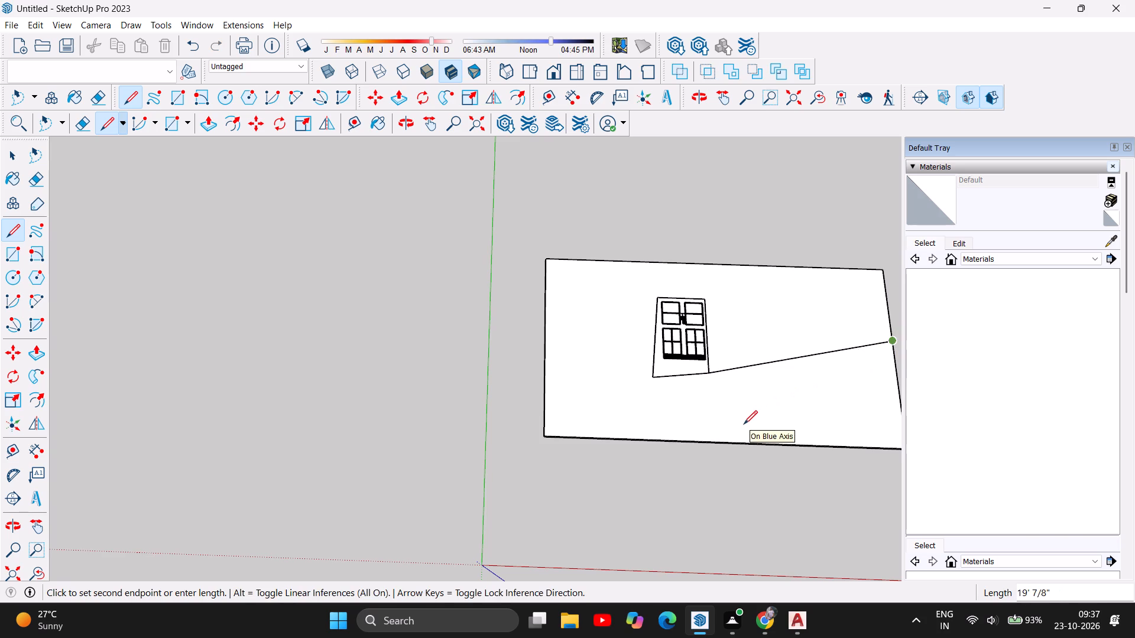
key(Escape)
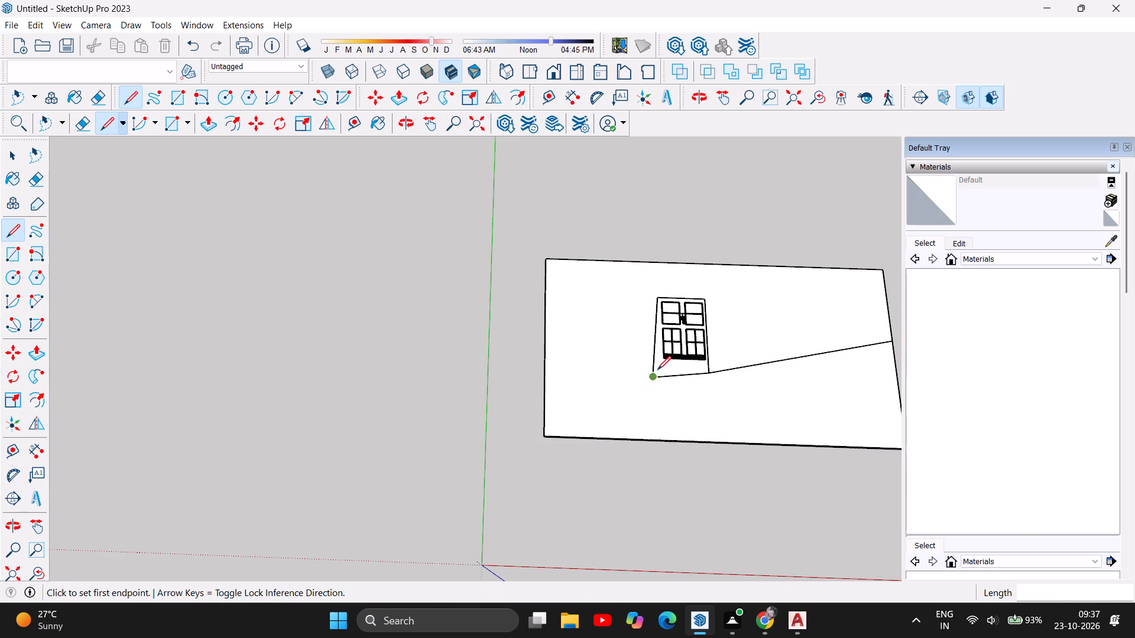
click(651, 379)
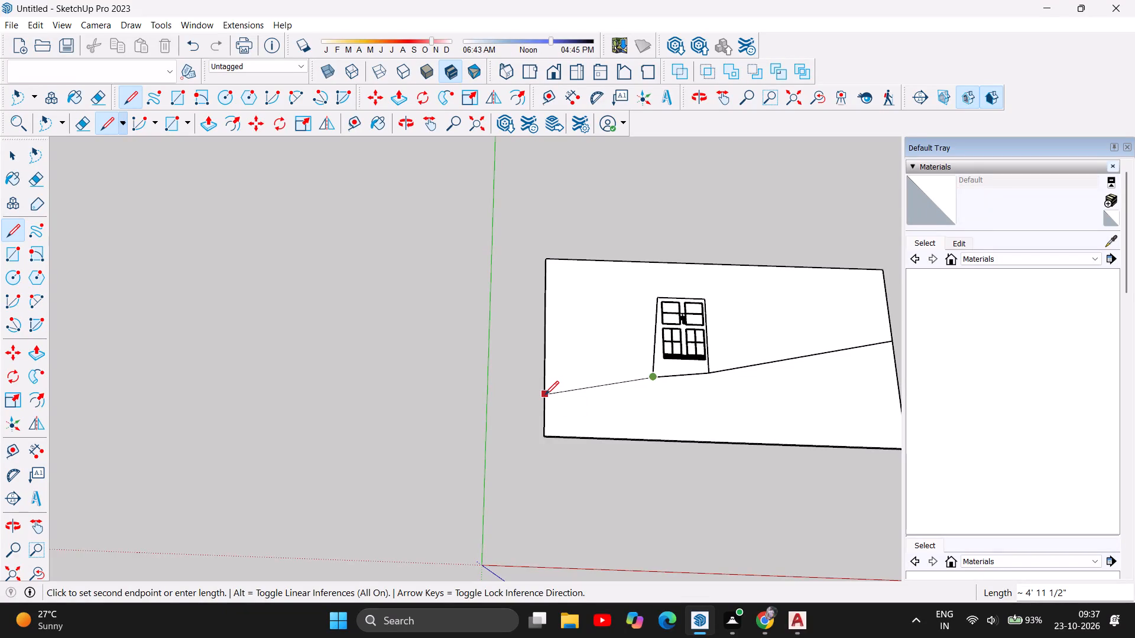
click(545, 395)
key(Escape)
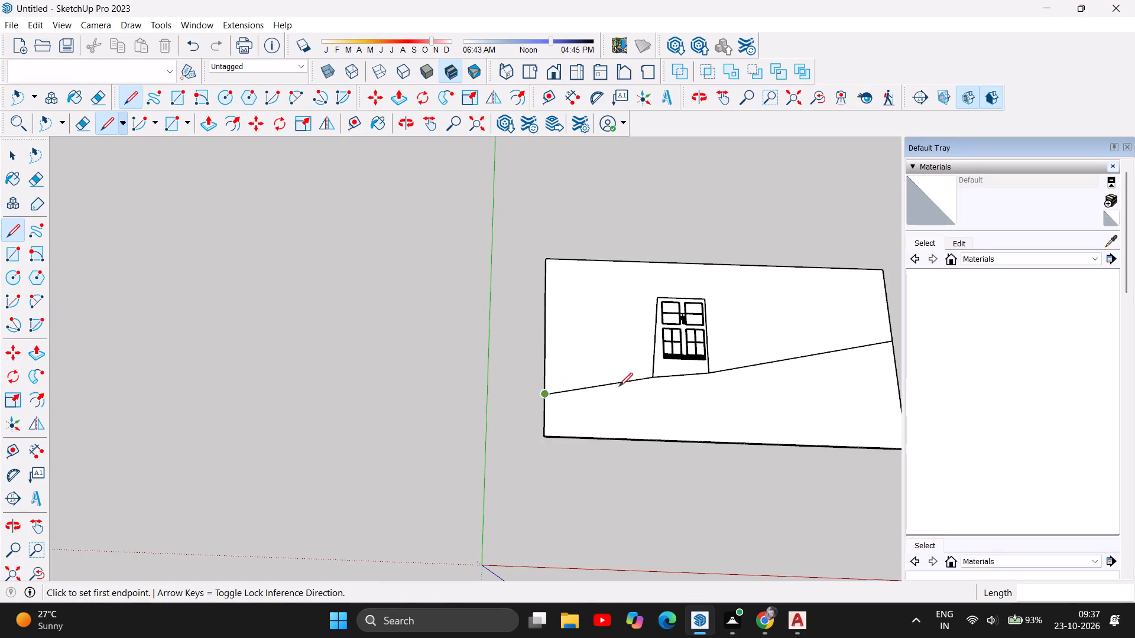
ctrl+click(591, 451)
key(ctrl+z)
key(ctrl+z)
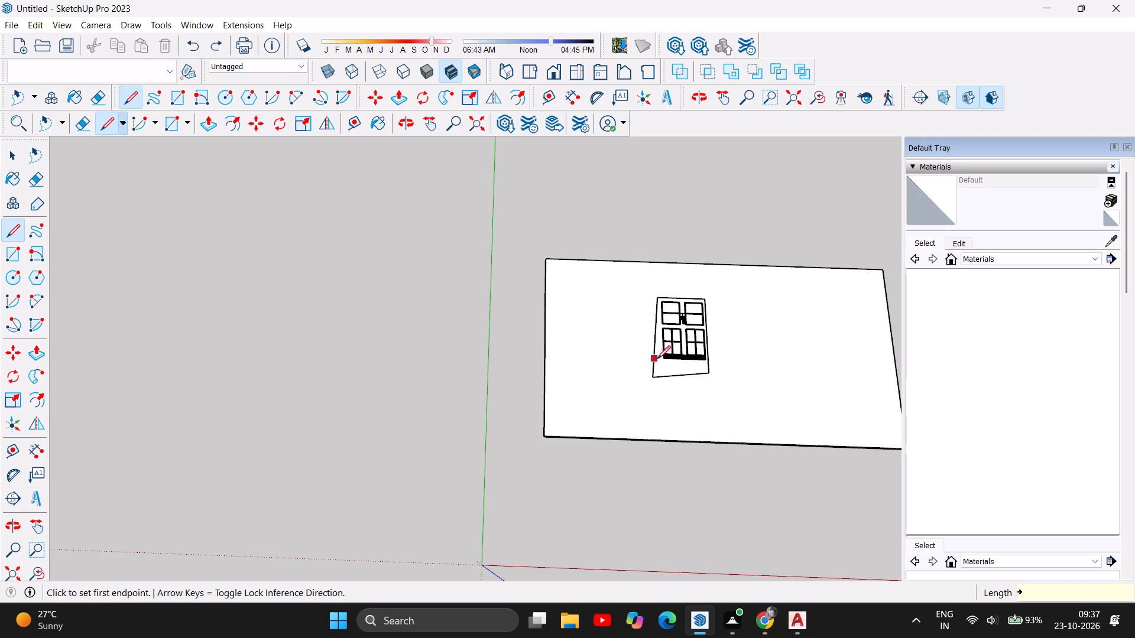
Draw a slanted line about 5' long from the plot's front-left corner to the slab's left edge.
scroll(657, 366, up, 5)
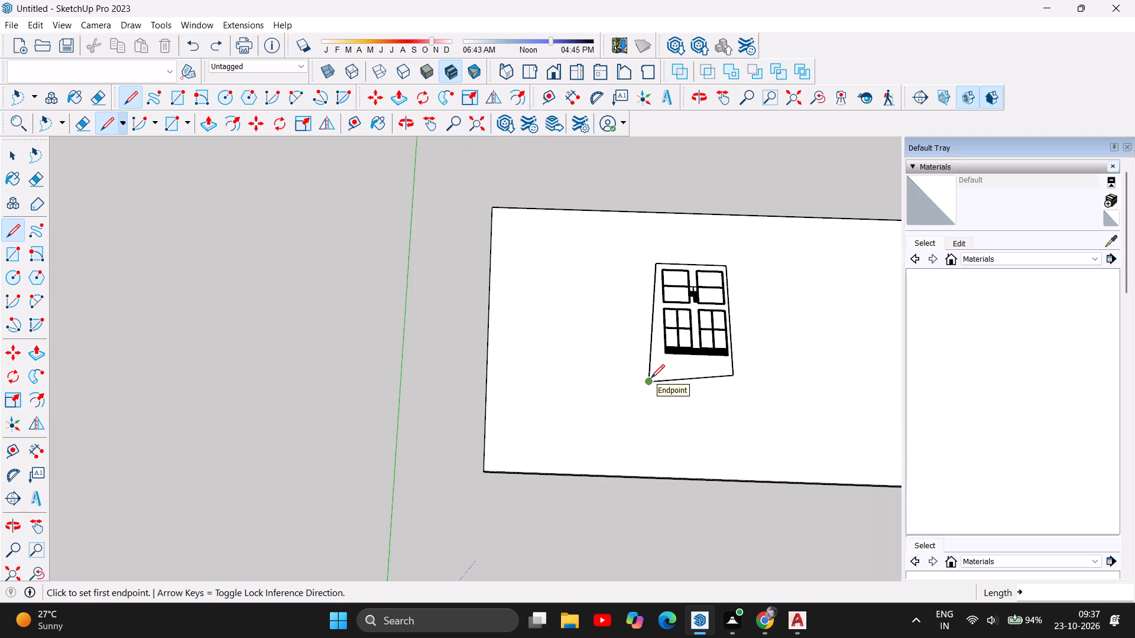
scroll(583, 416, down, 10)
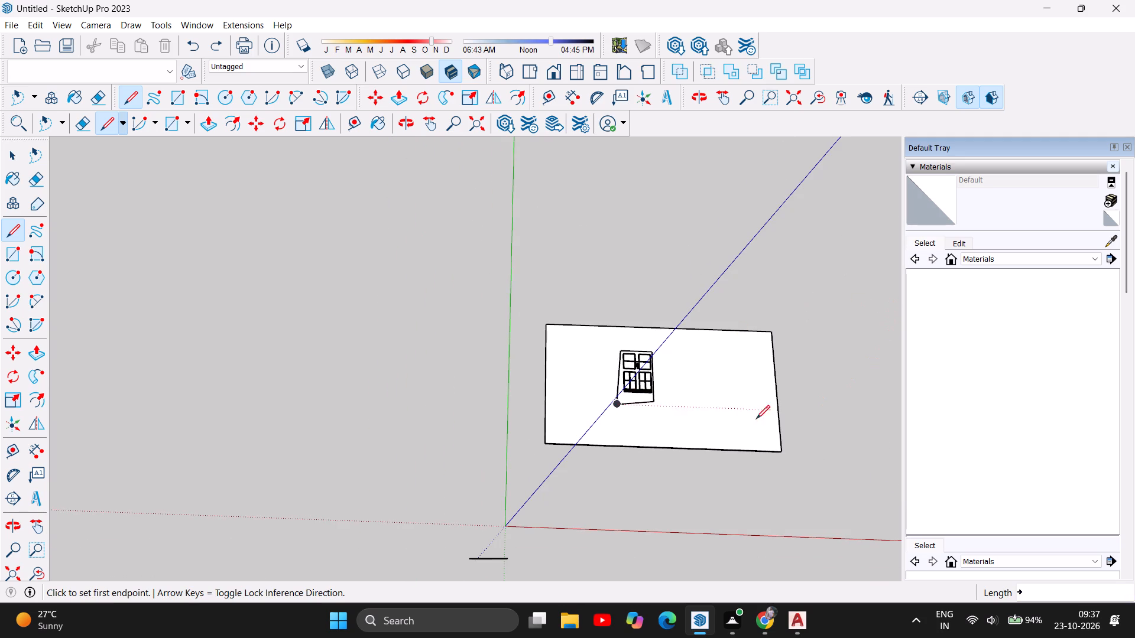
scroll(619, 391, up, 5)
scroll(595, 480, up, 3)
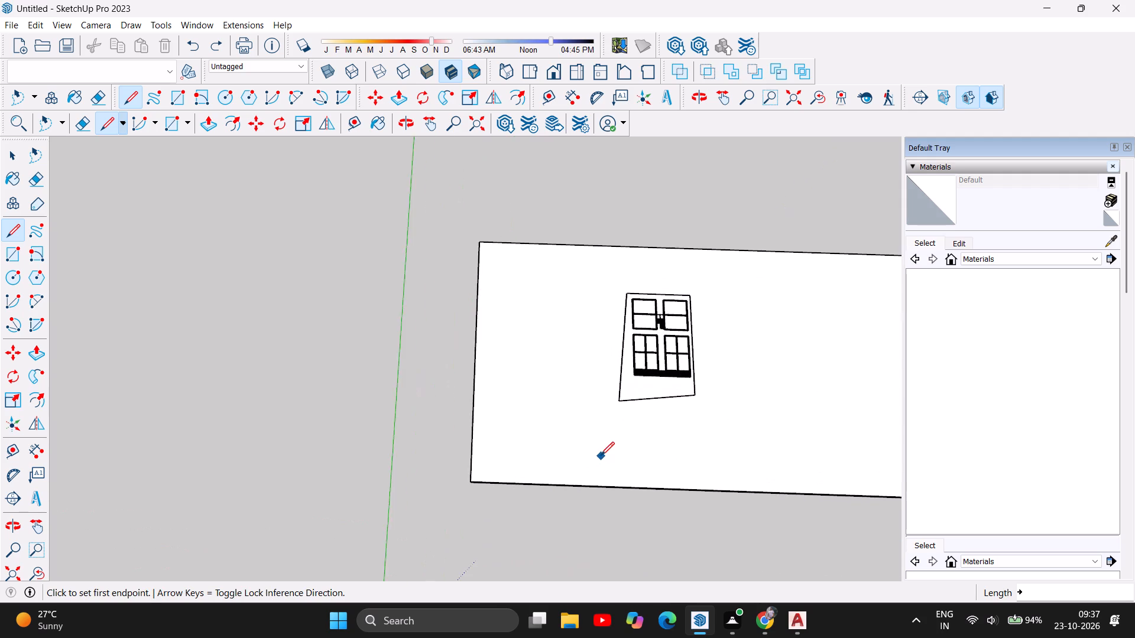
click(621, 395)
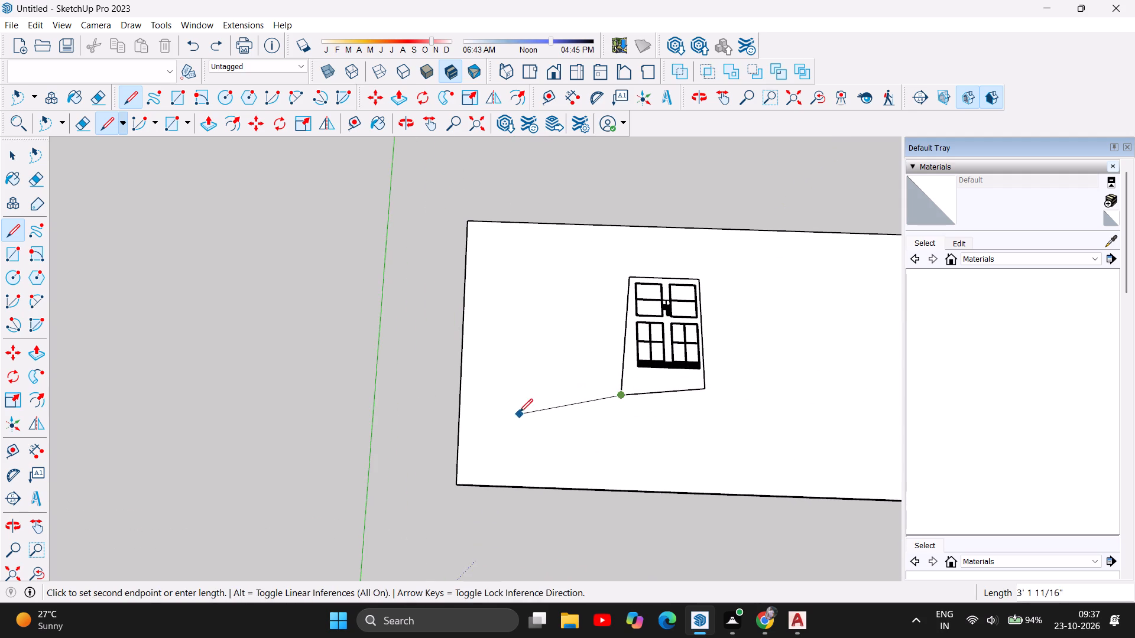
click(459, 416)
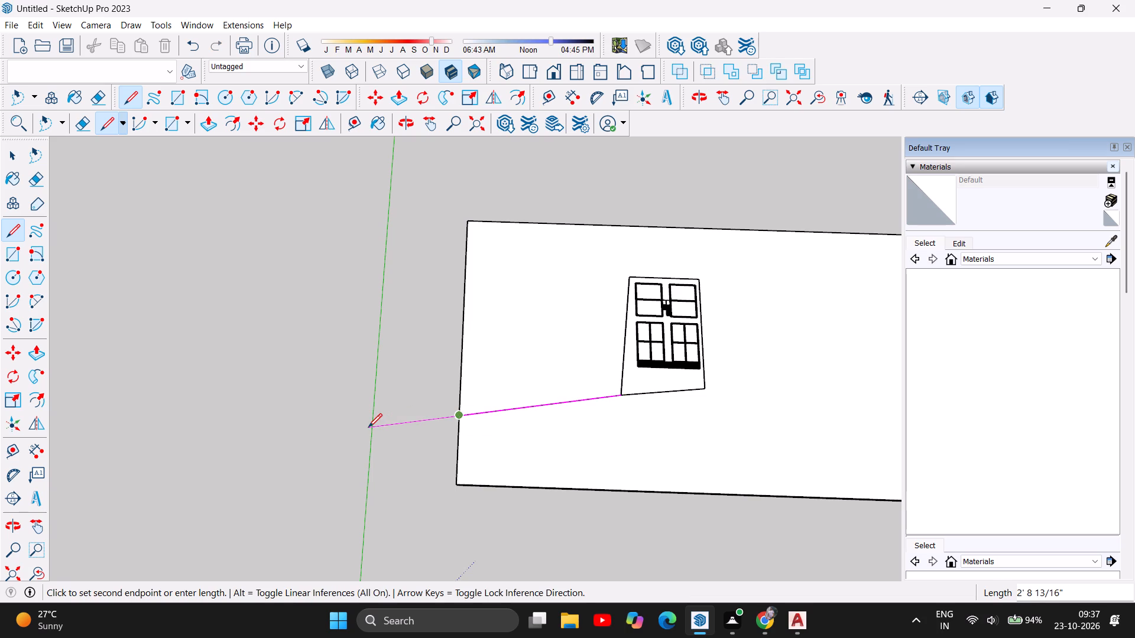
key(Escape)
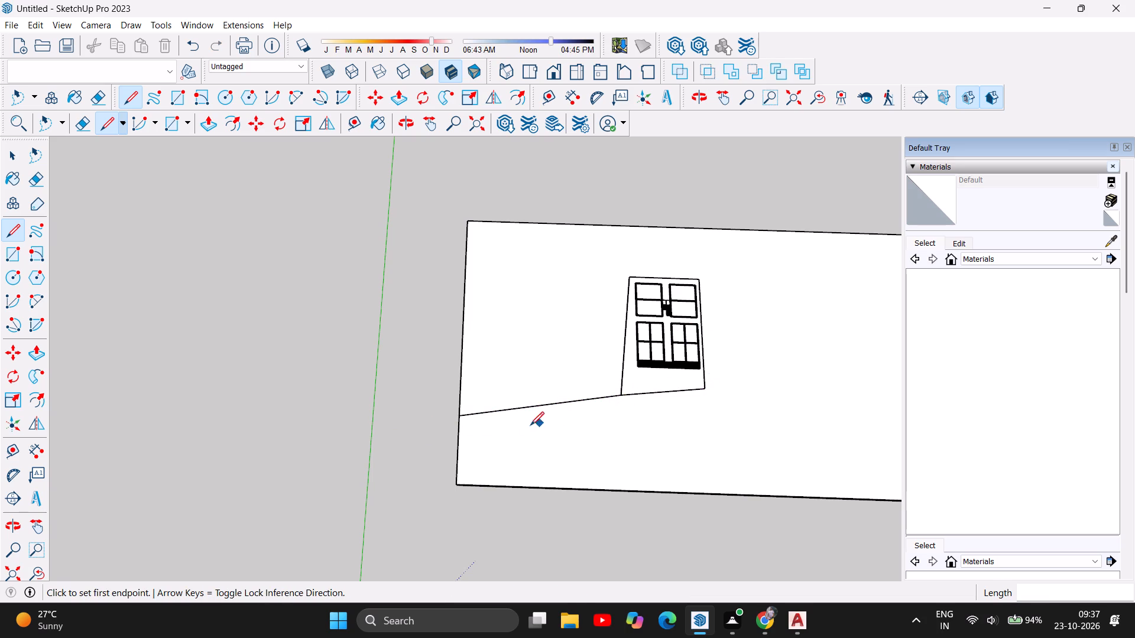
Draw a line about 8' 7" long from the plot's front-right corner to the slab's right edge, aligned with the left-hand line.
scroll(551, 386, down, 4)
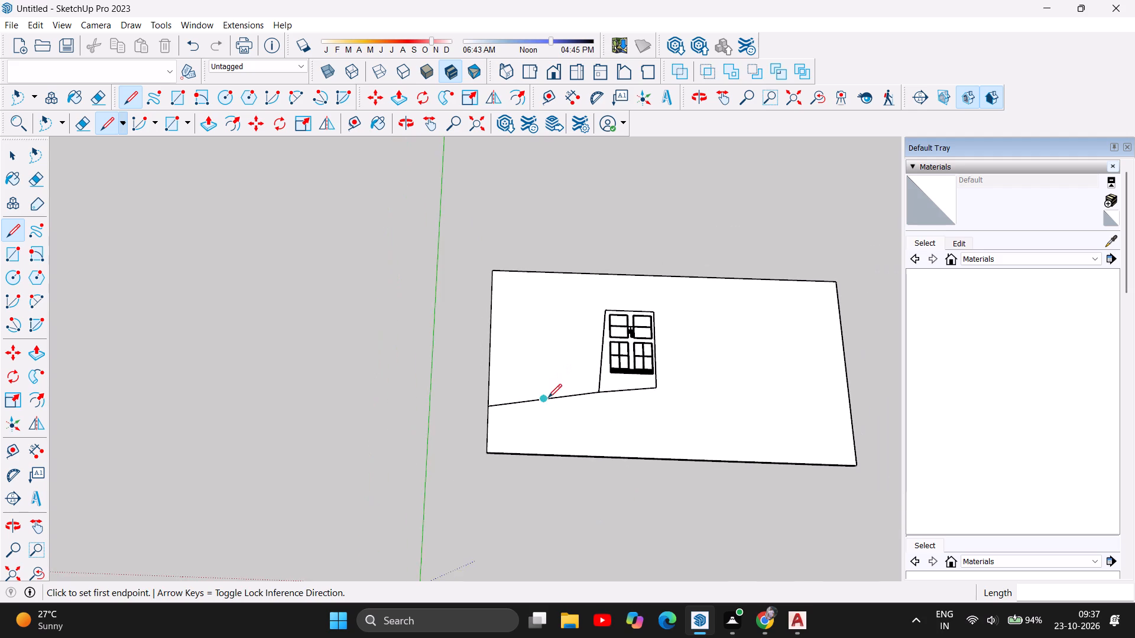
scroll(549, 401, down, 3)
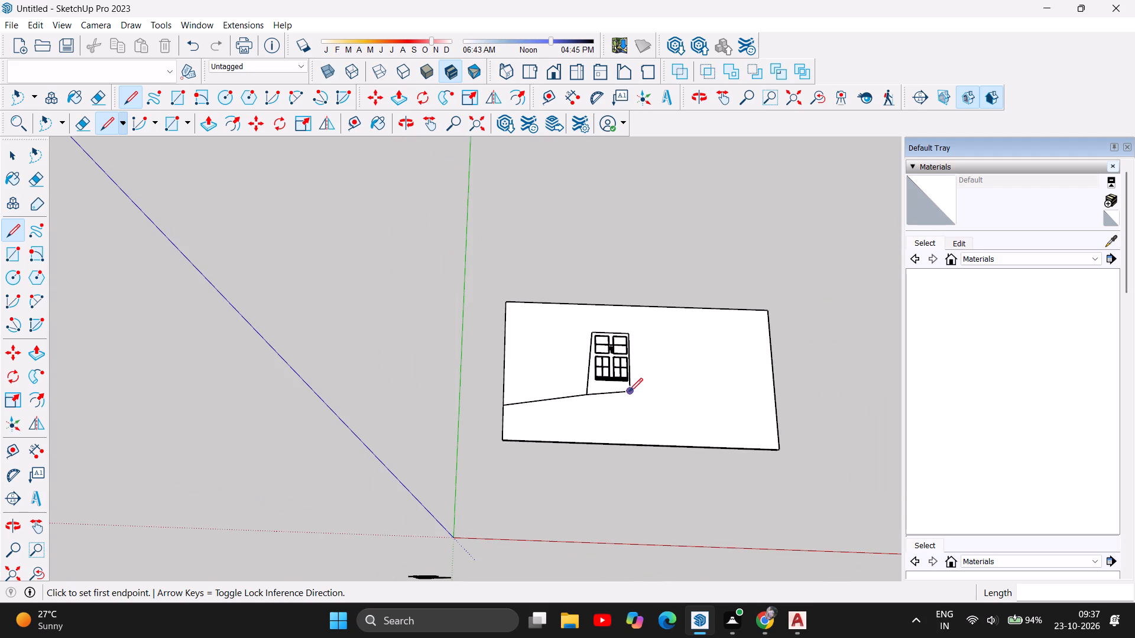
click(630, 392)
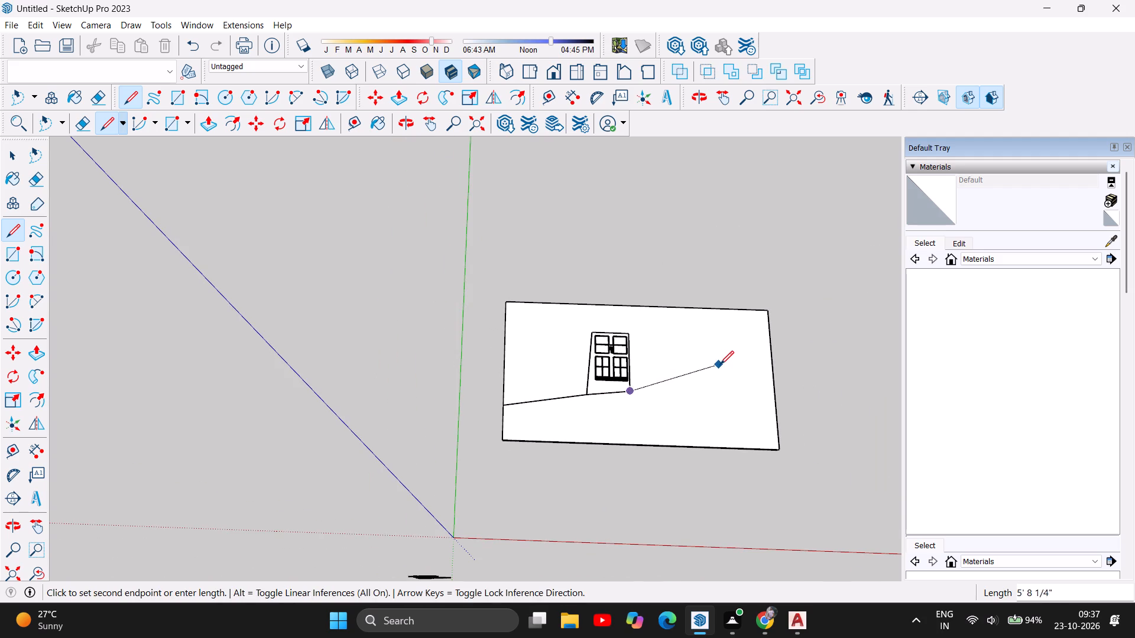
click(771, 366)
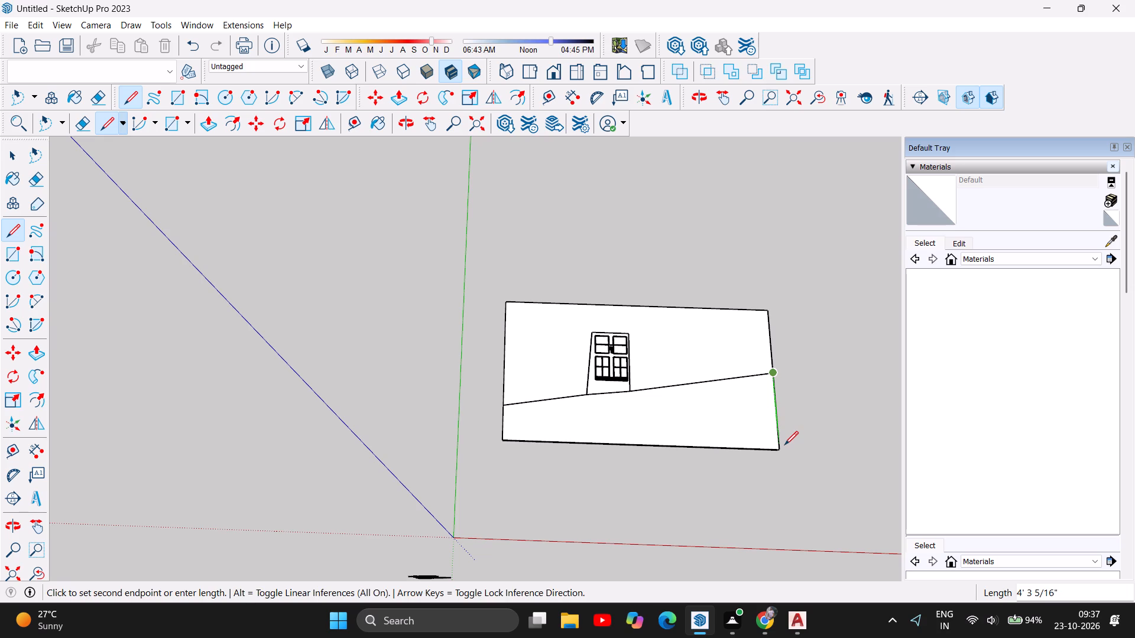
key(Escape)
Examine where the new lines meet the plot's front corners and the gap between the plot boundary and shop layout.
scroll(639, 388, up, 5)
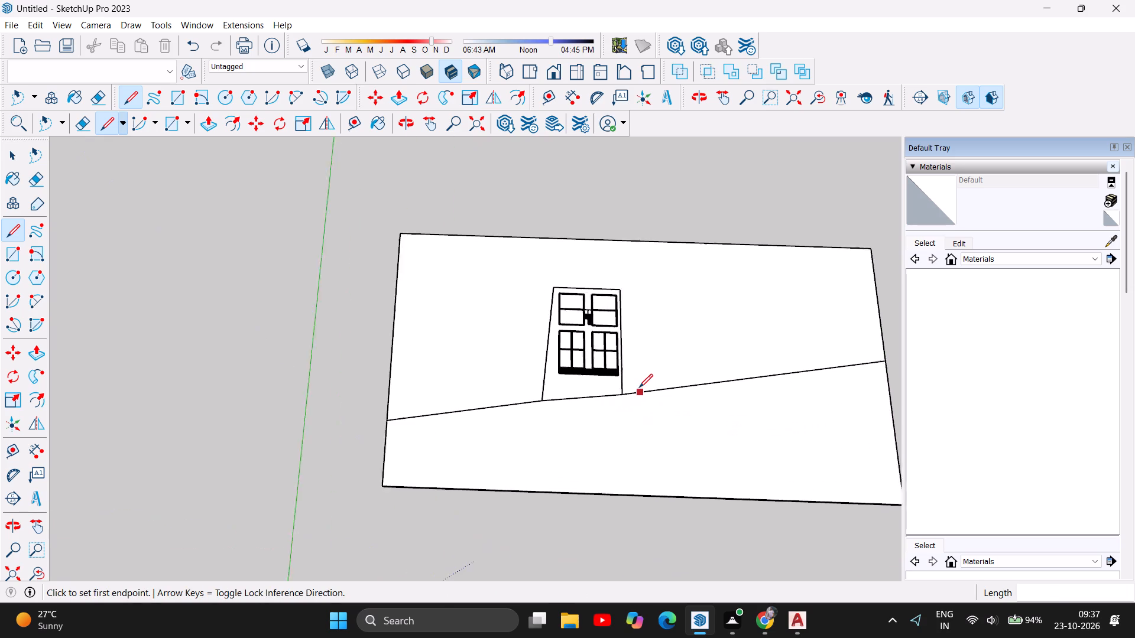
scroll(639, 388, up, 2)
scroll(533, 416, up, 13)
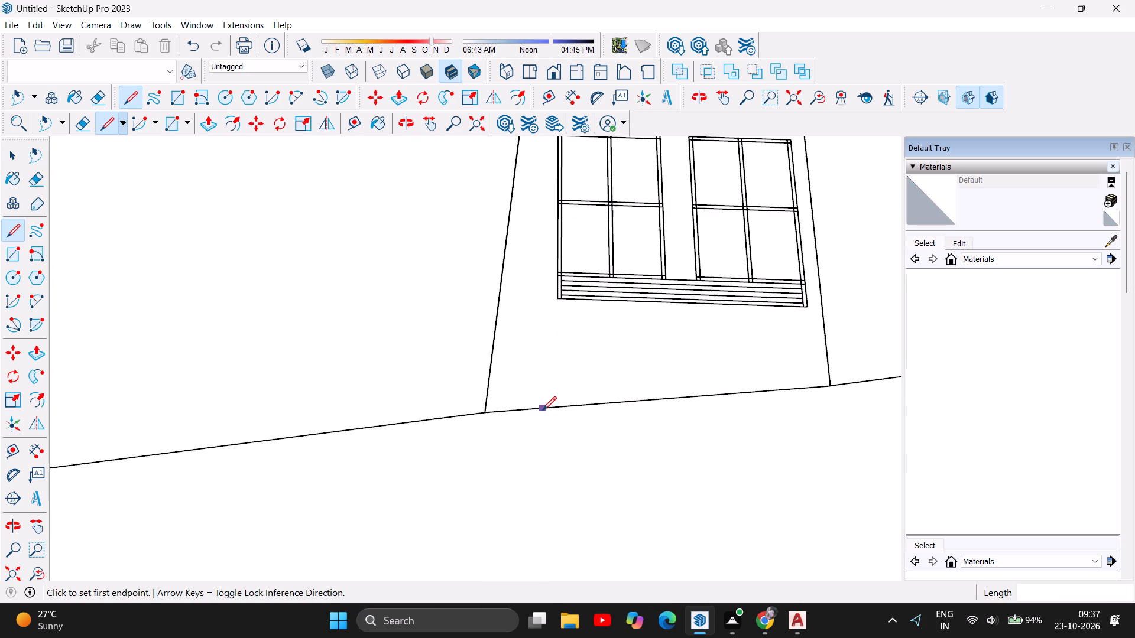
scroll(543, 410, up, 7)
scroll(543, 410, down, 19)
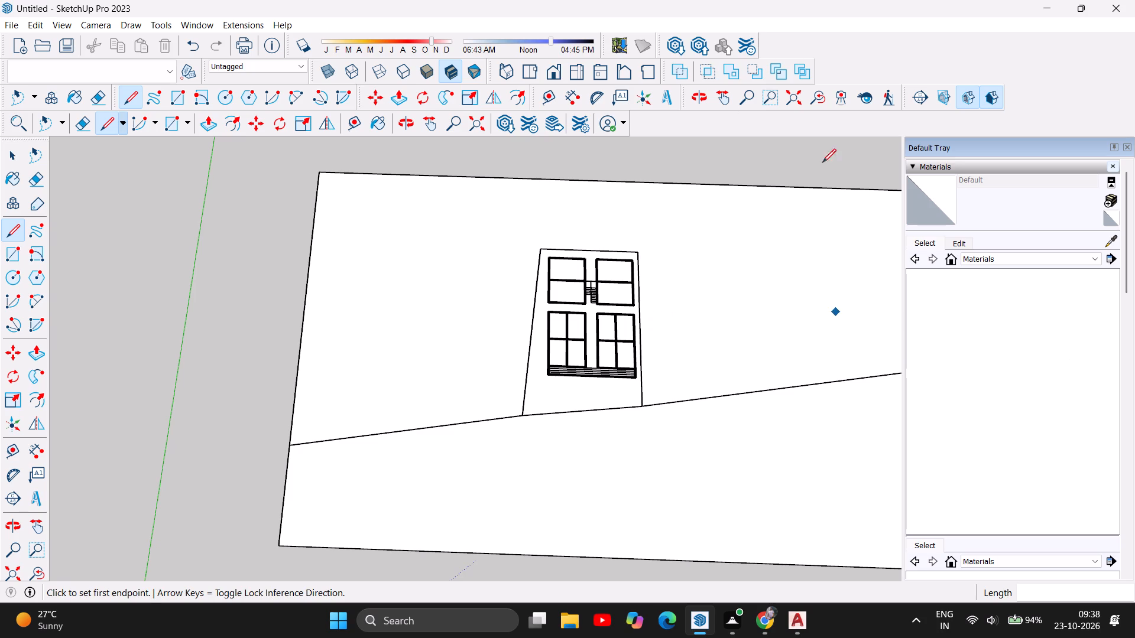
scroll(611, 268, up, 6)
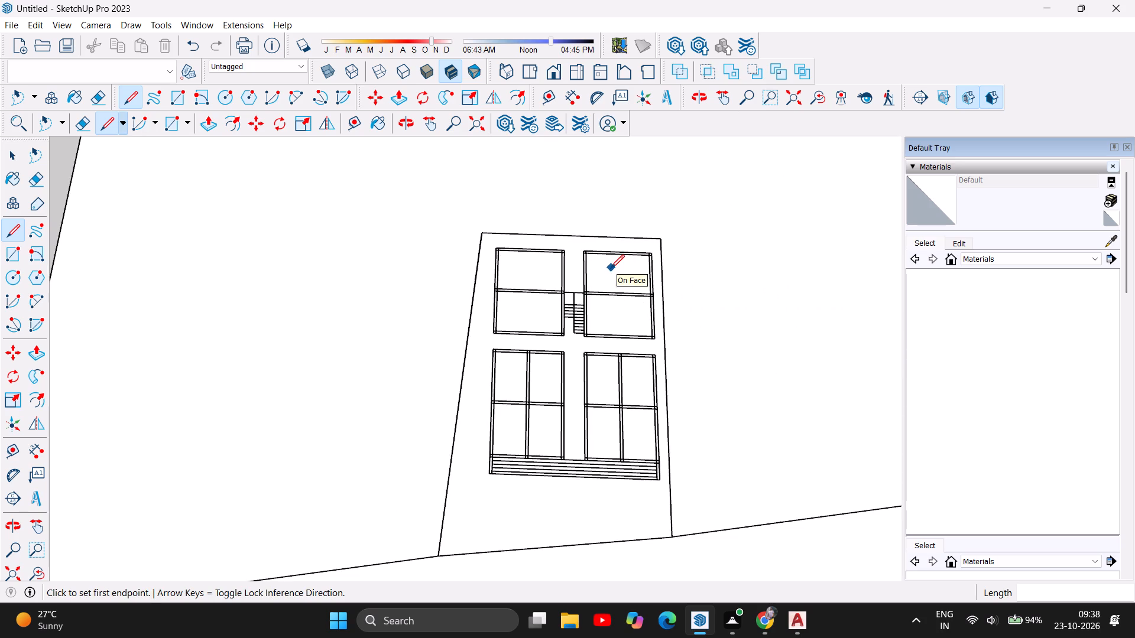
scroll(611, 268, up, 6)
scroll(380, 217, up, 2)
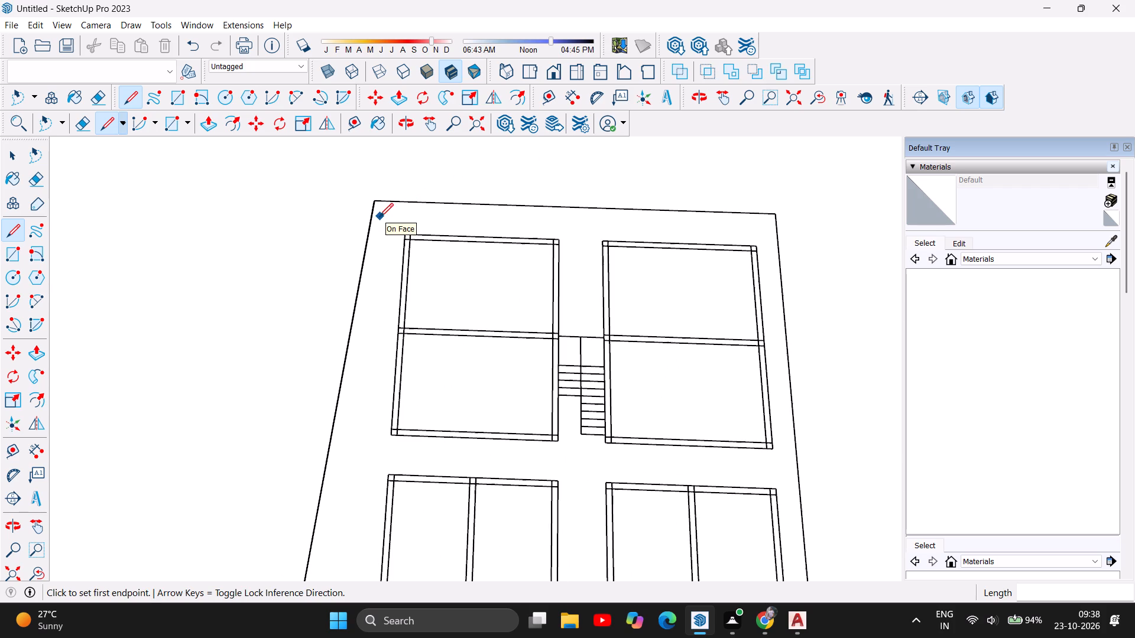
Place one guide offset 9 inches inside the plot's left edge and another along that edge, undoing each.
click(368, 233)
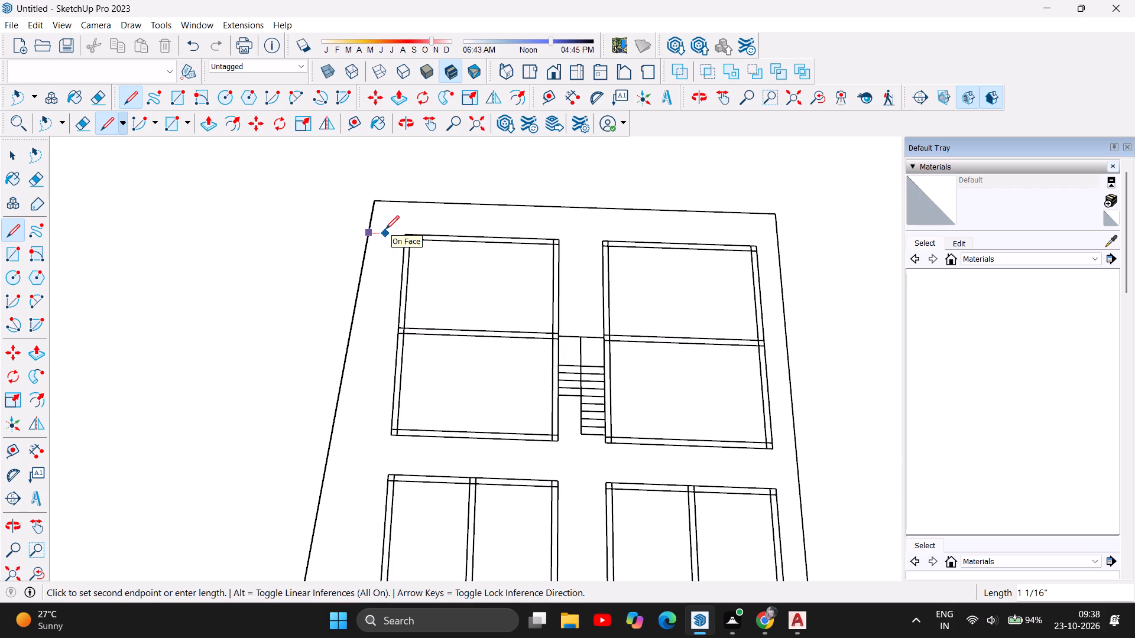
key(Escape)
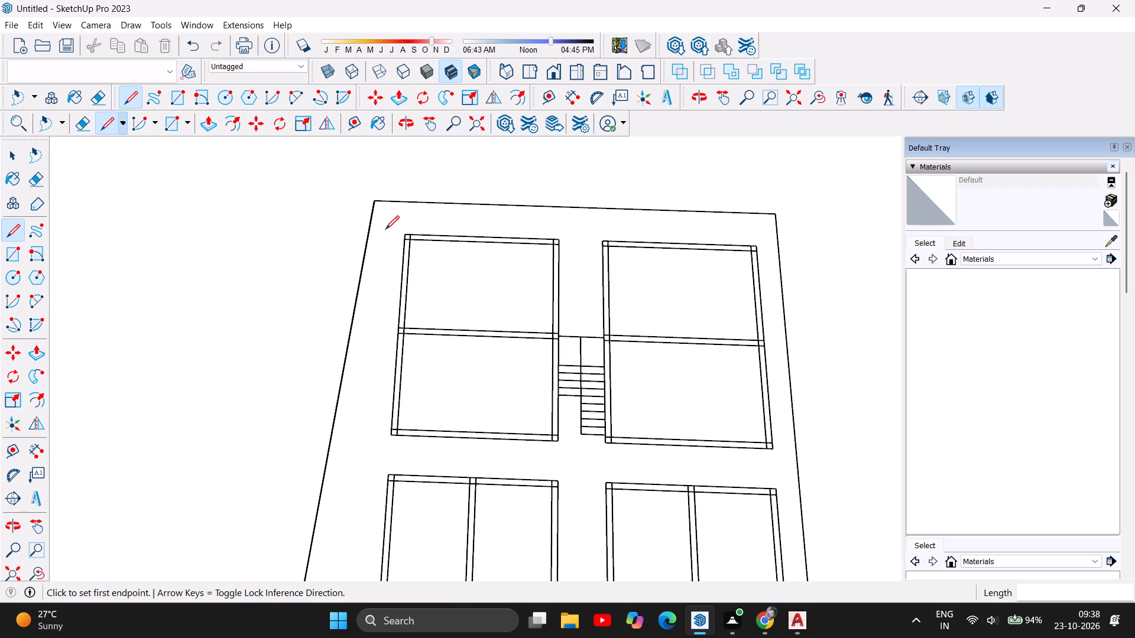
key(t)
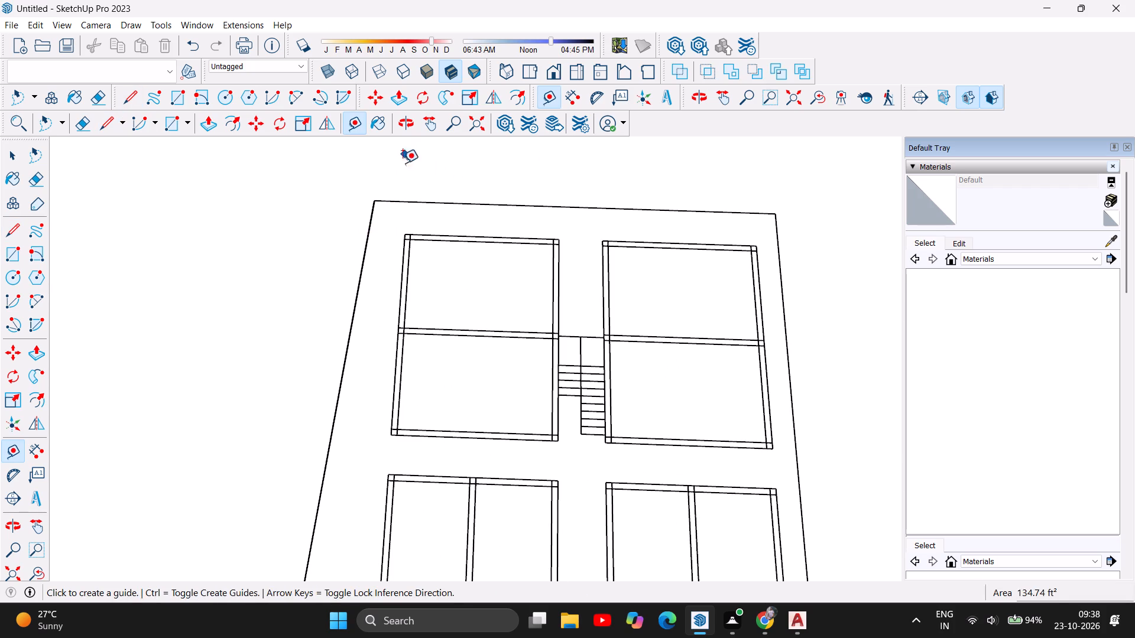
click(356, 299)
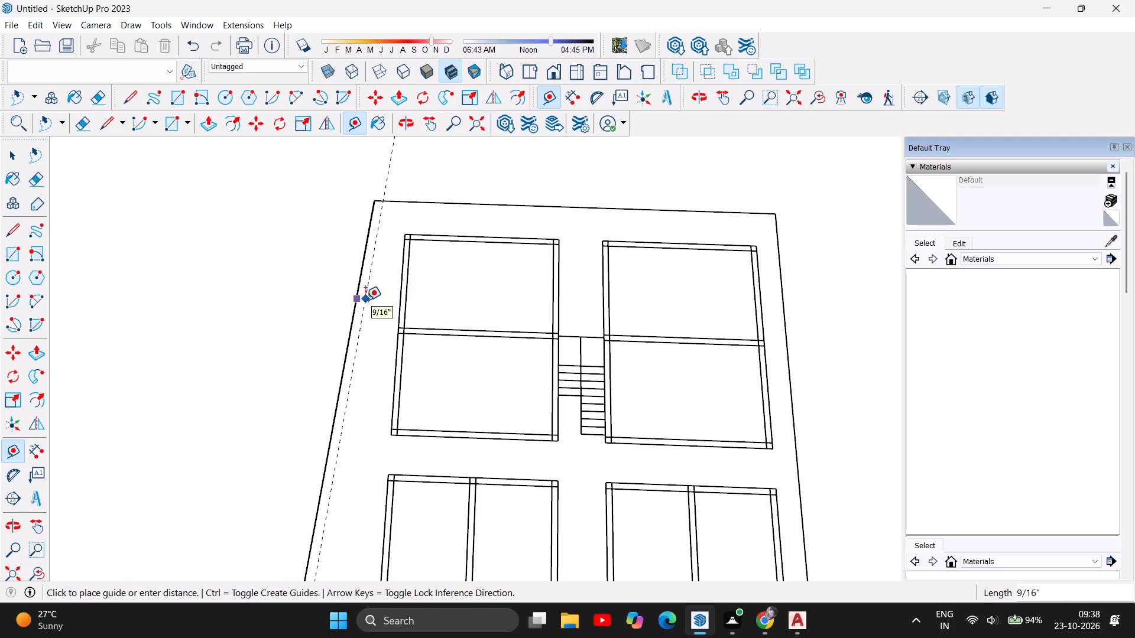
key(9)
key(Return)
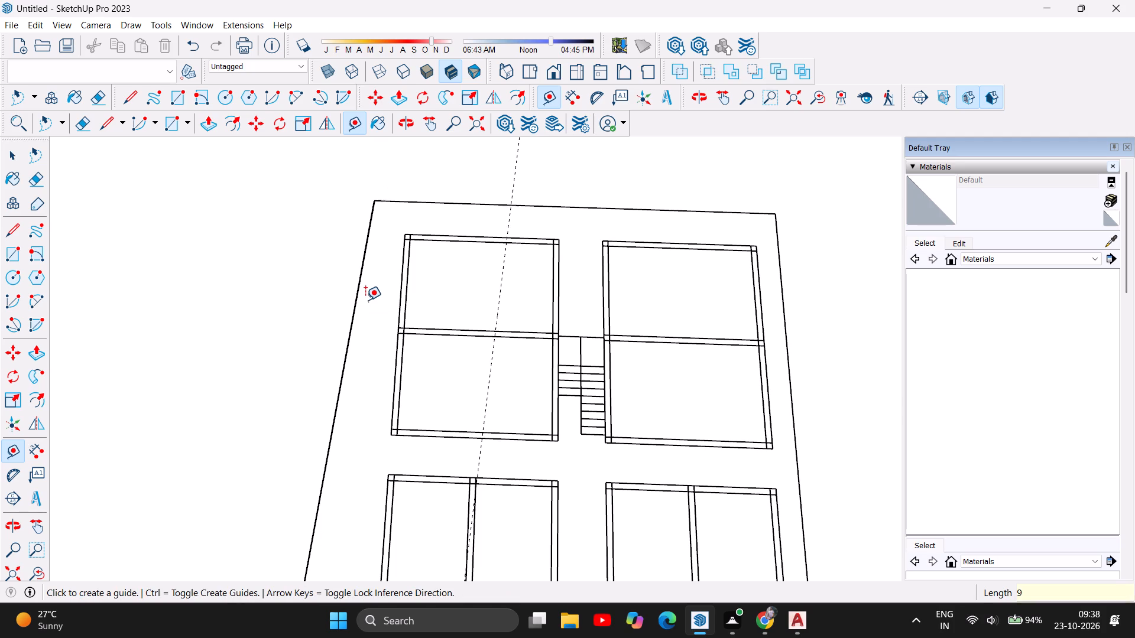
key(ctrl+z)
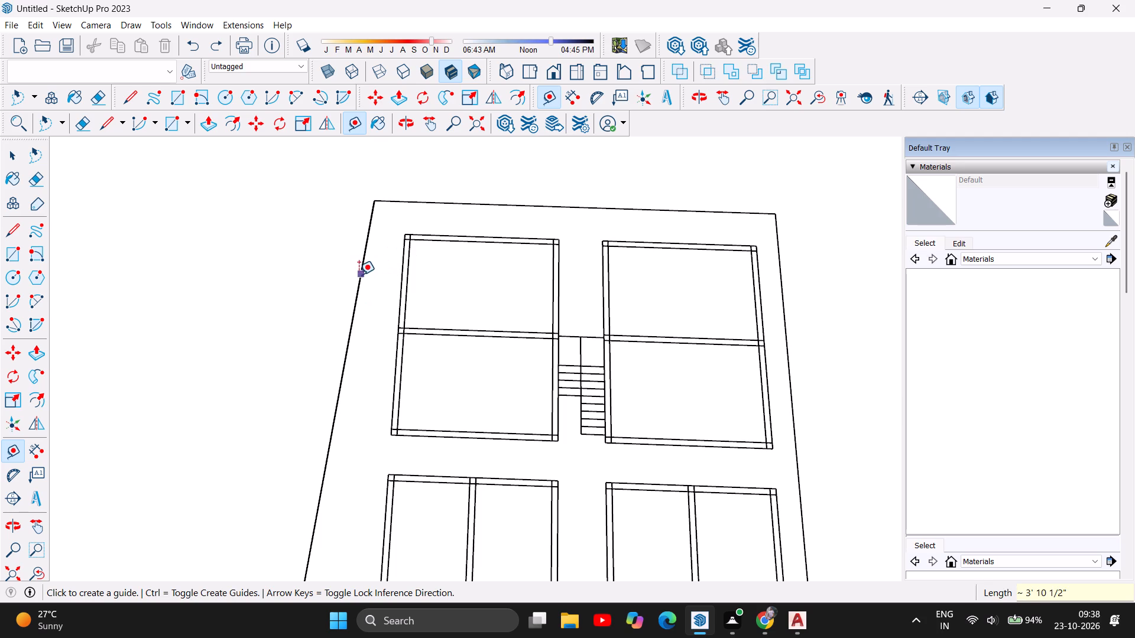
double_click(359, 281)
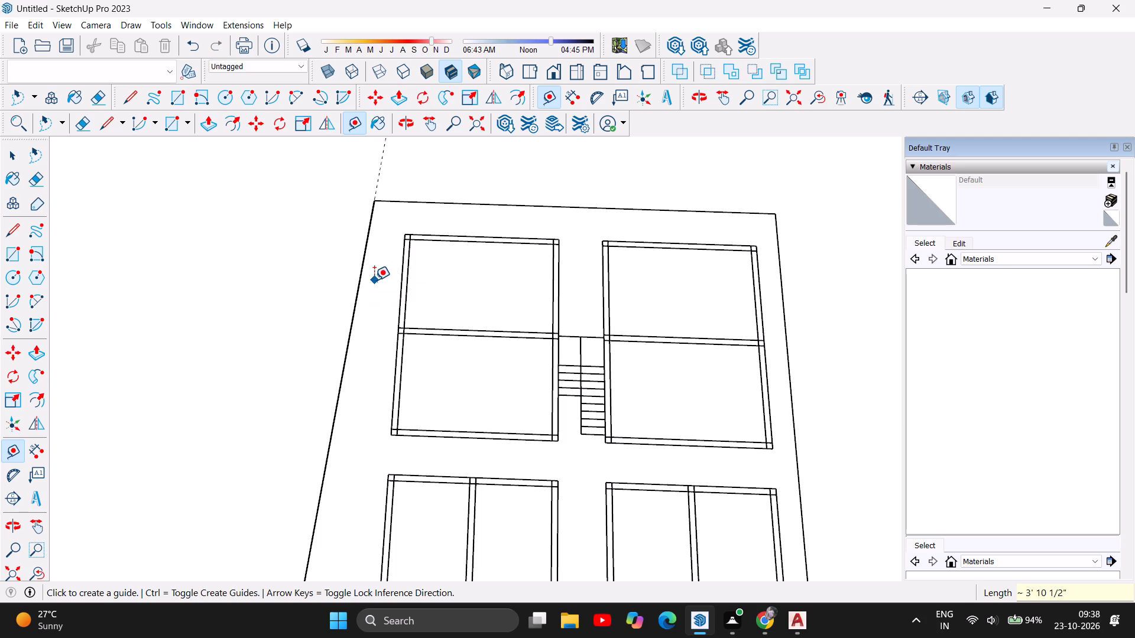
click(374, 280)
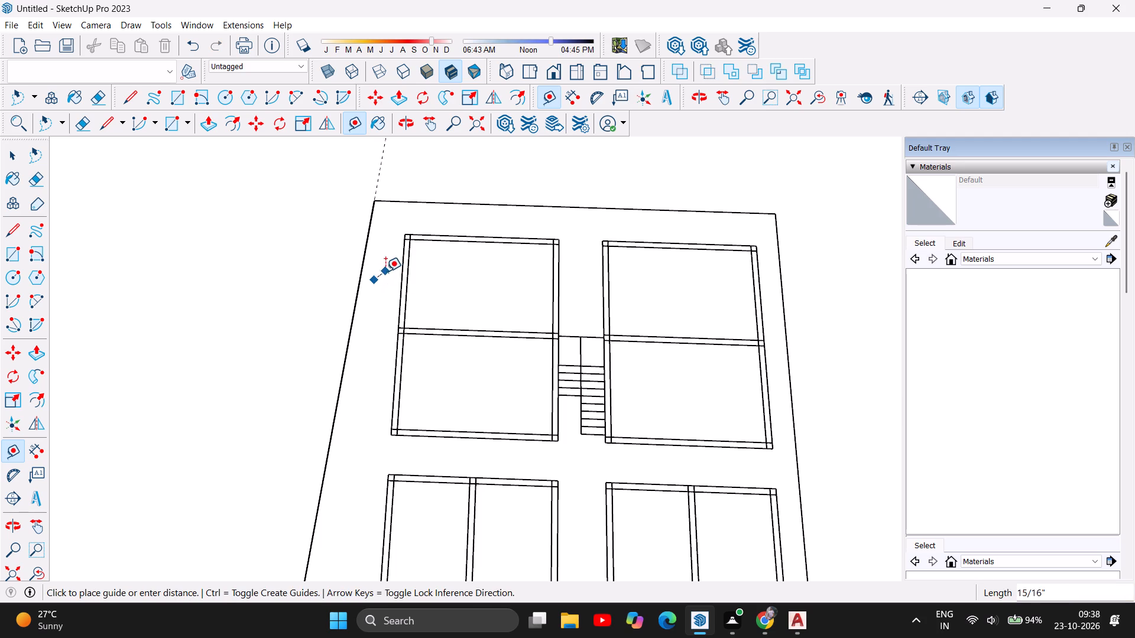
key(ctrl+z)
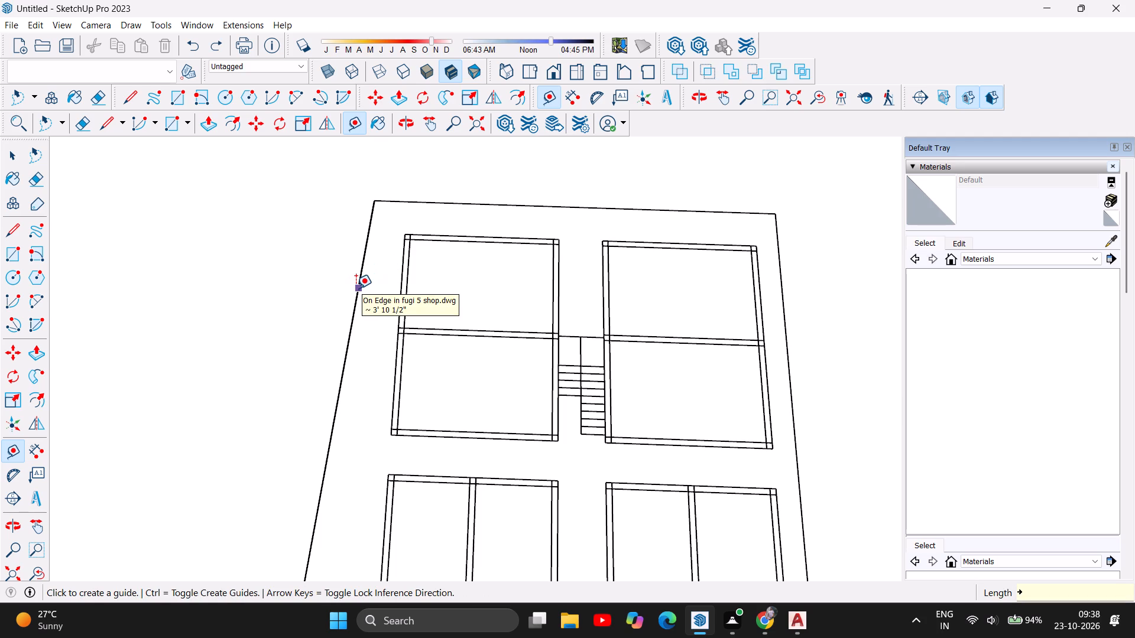
Place a guide parallel to the plot's back edge at a distance of 9'.
click(517, 206)
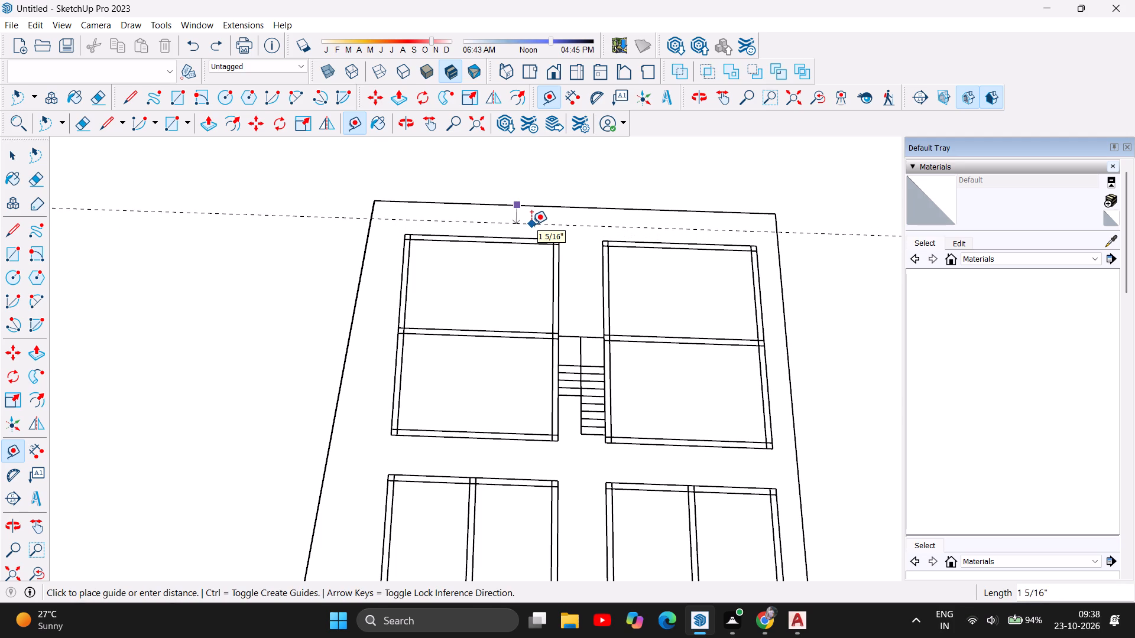
text(9')
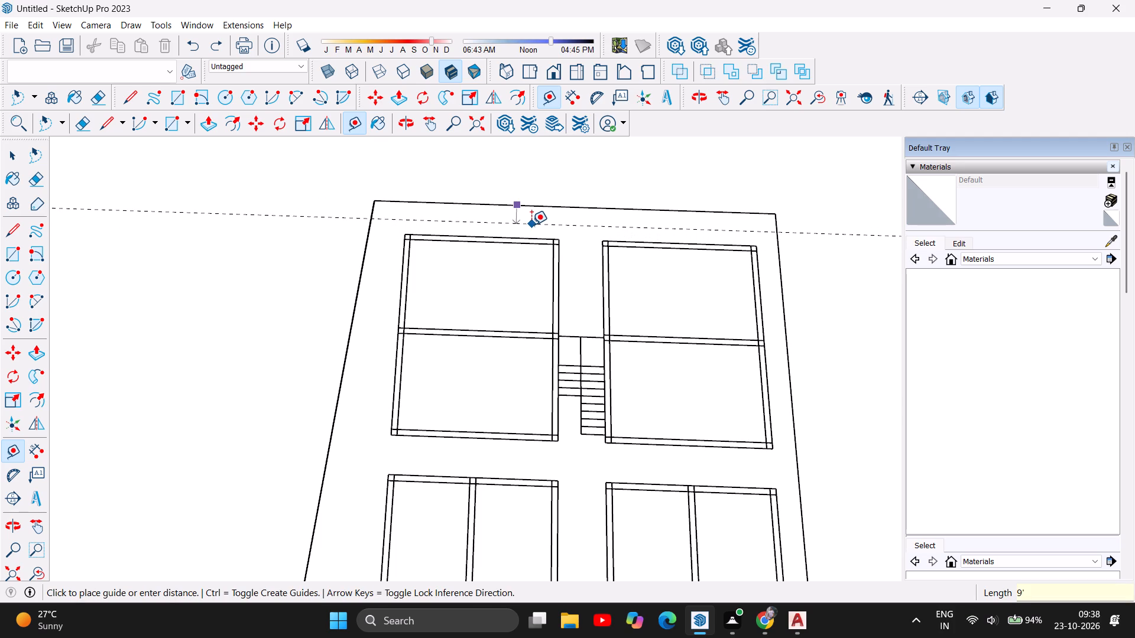
key(Return)
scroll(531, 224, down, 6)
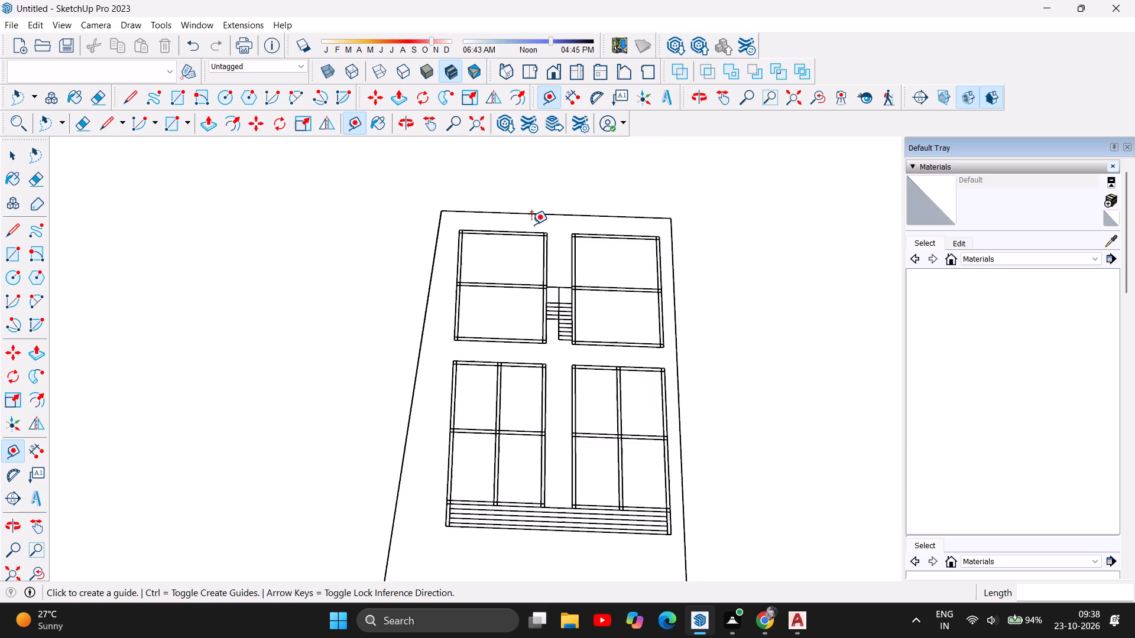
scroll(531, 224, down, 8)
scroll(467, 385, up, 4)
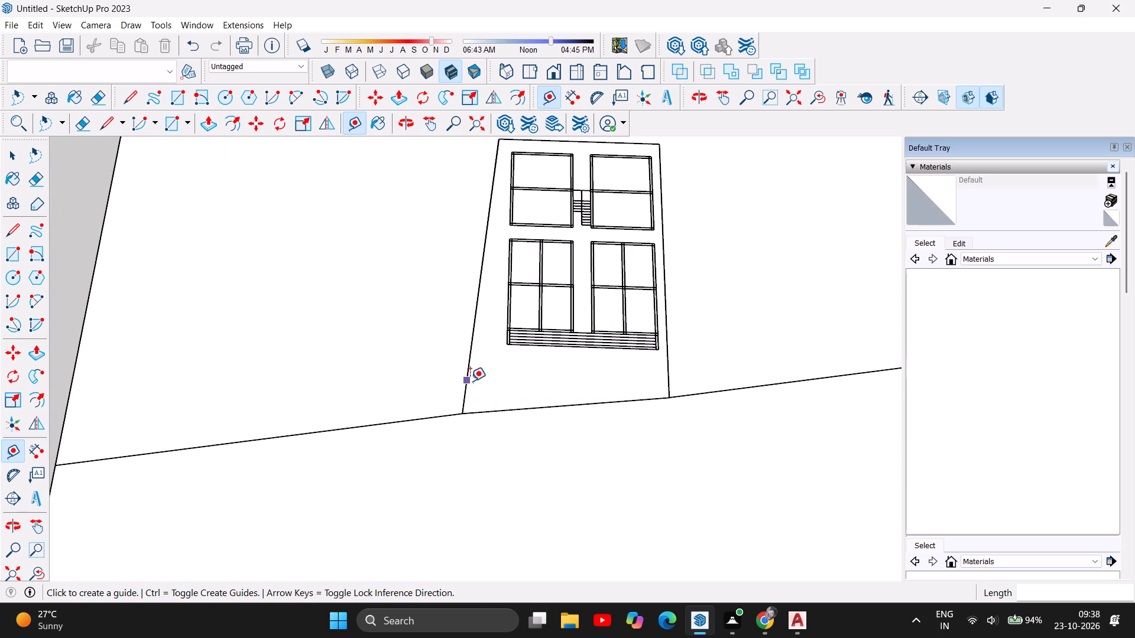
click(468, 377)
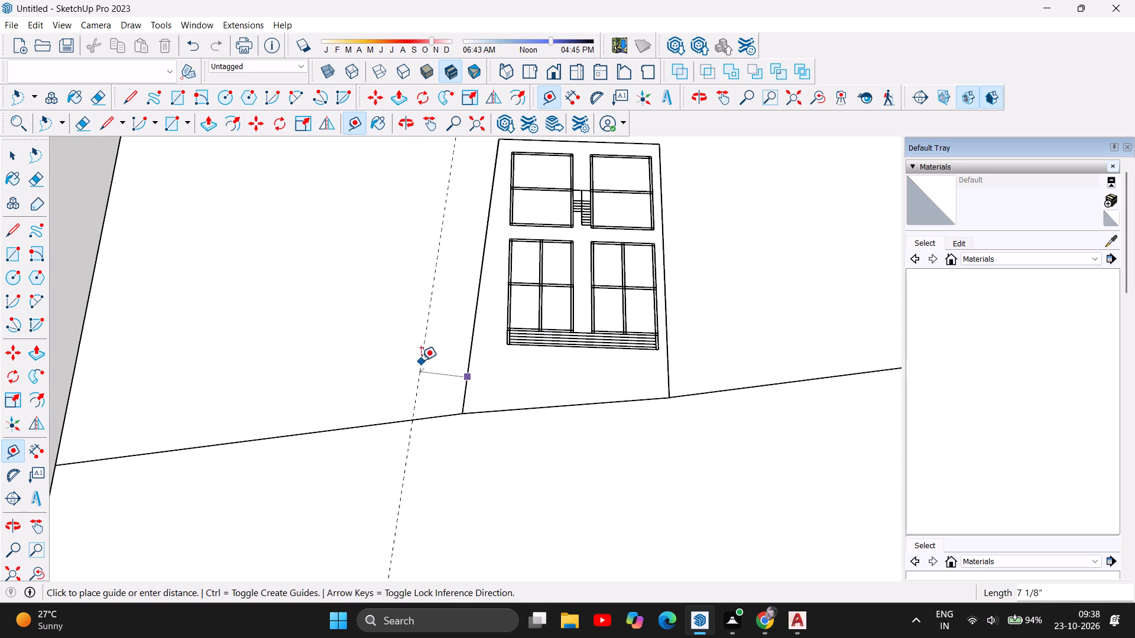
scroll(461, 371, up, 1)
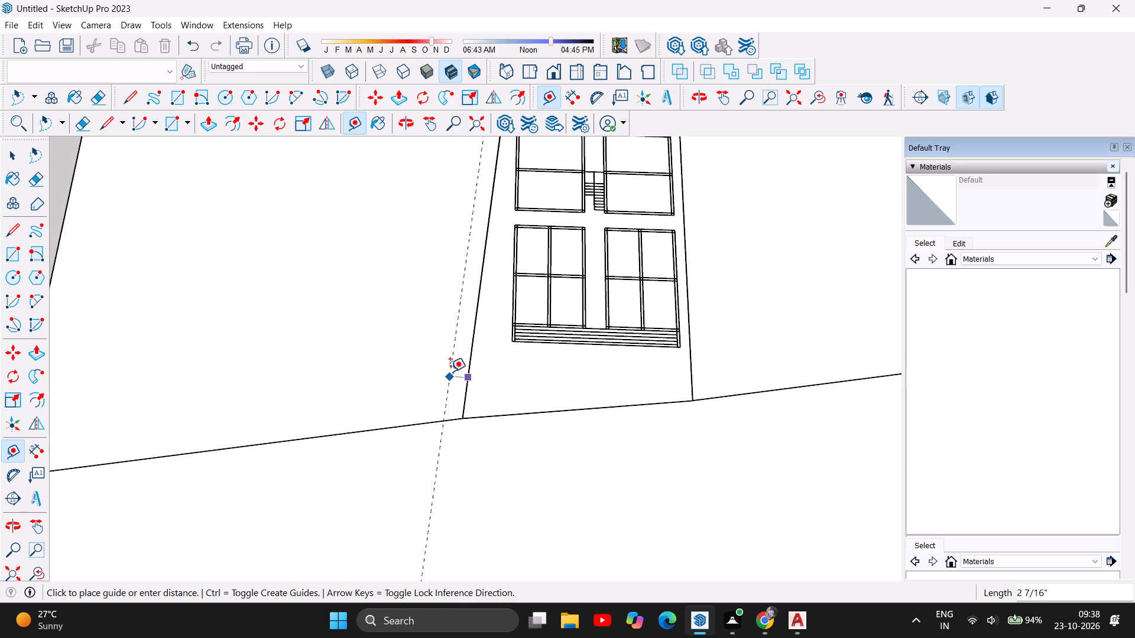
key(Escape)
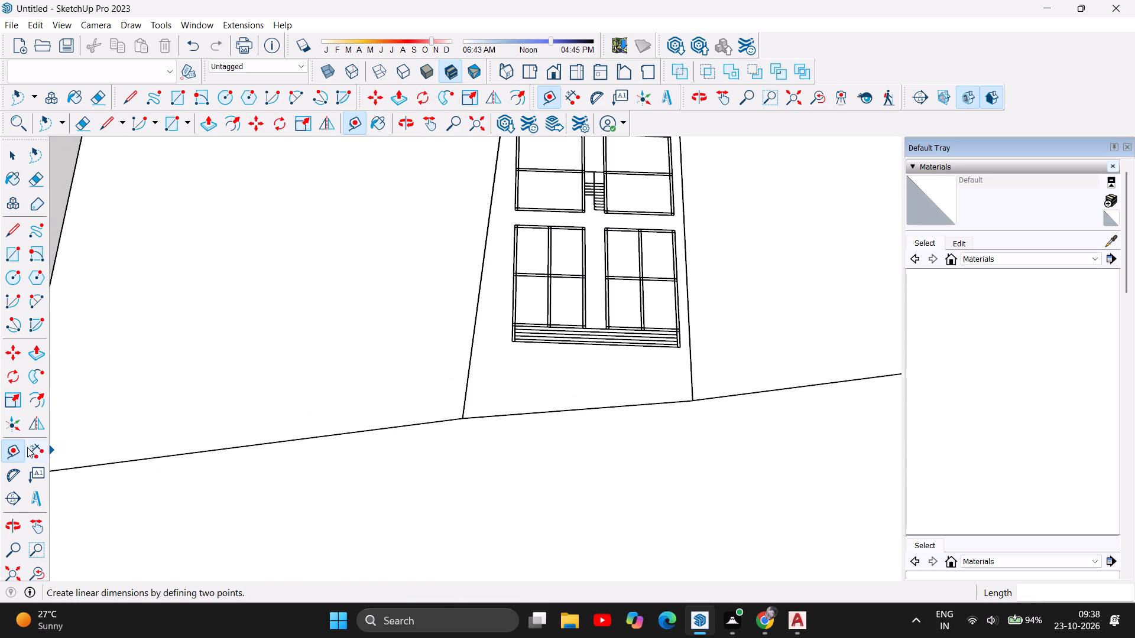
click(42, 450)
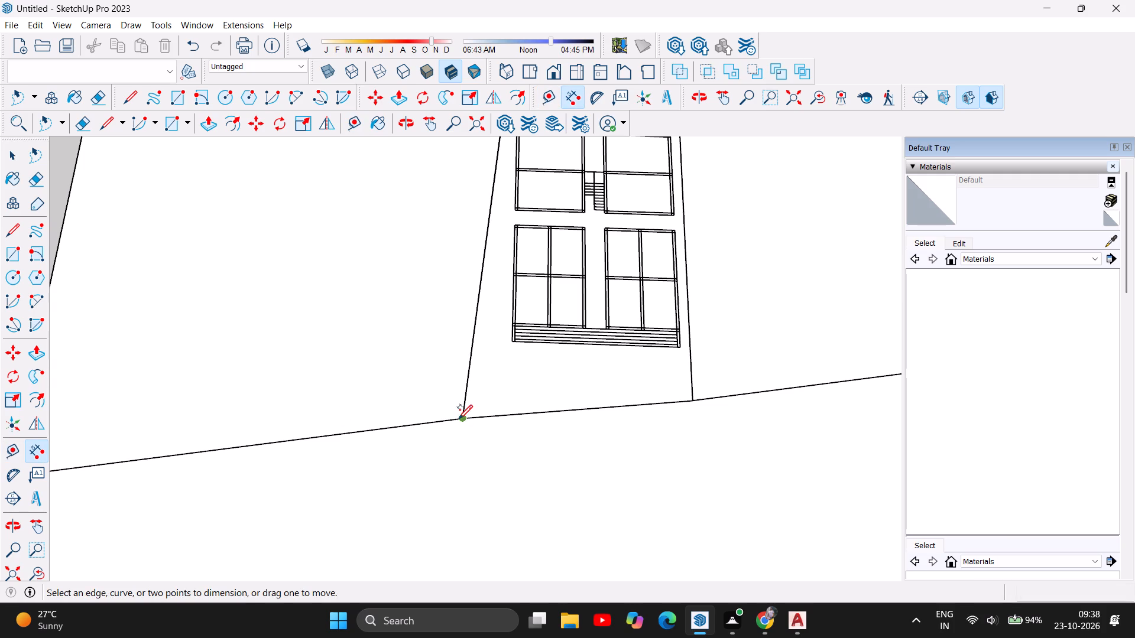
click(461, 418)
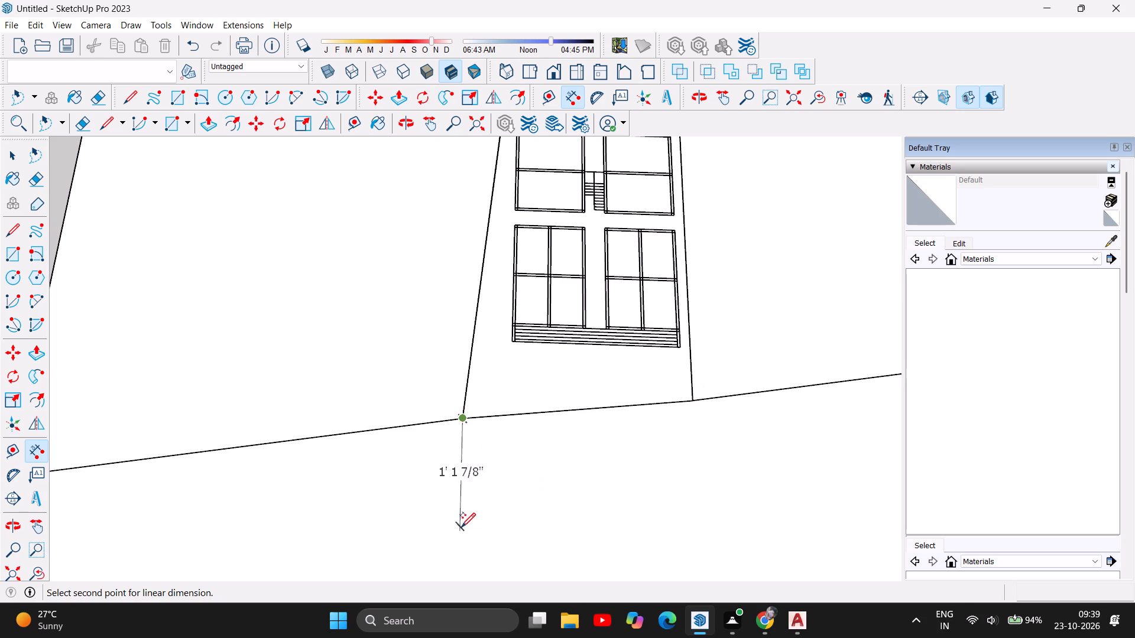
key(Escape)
Examine the plot boundary and shop layout within the ground slab, from the back edge to the front line.
scroll(457, 506, down, 5)
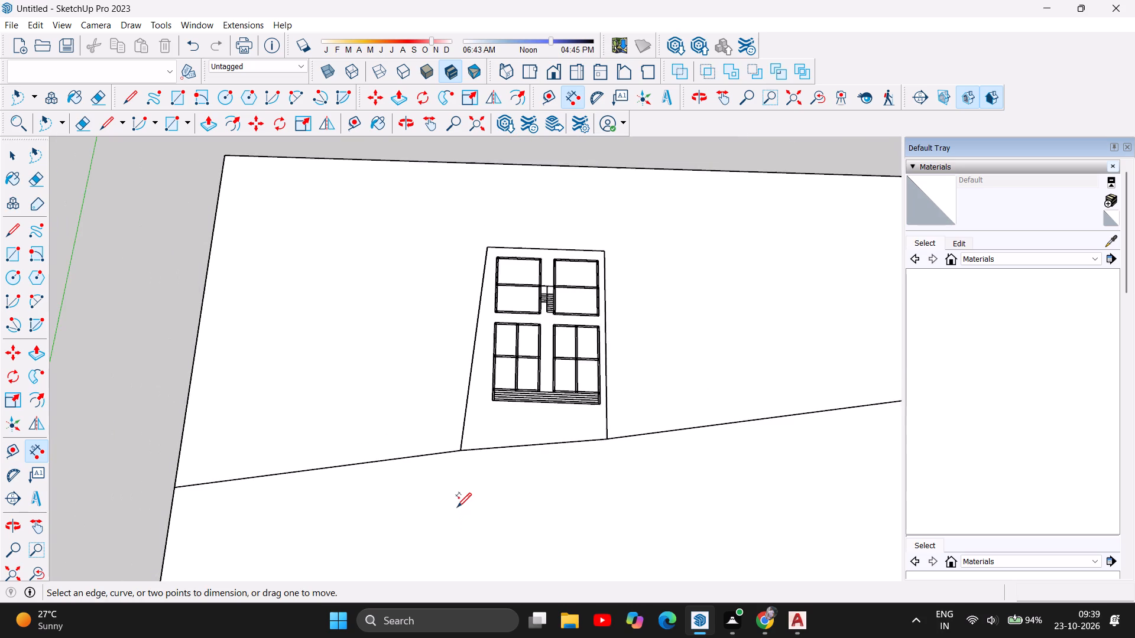
scroll(462, 498, down, 7)
scroll(534, 375, up, 6)
scroll(536, 369, down, 3)
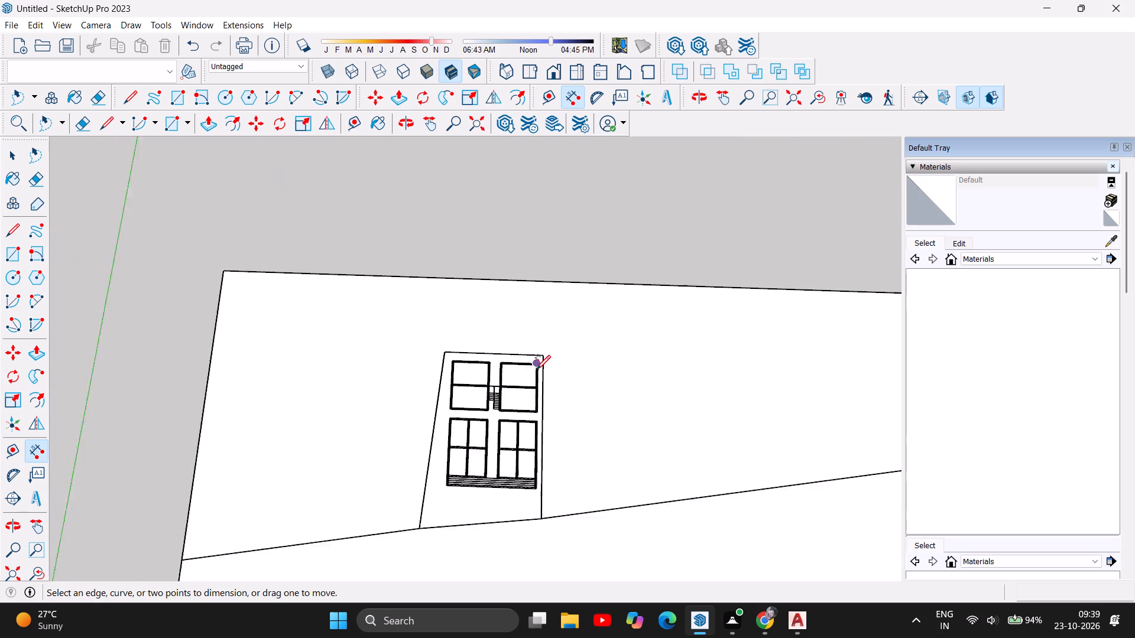
scroll(536, 369, down, 4)
scroll(512, 399, up, 16)
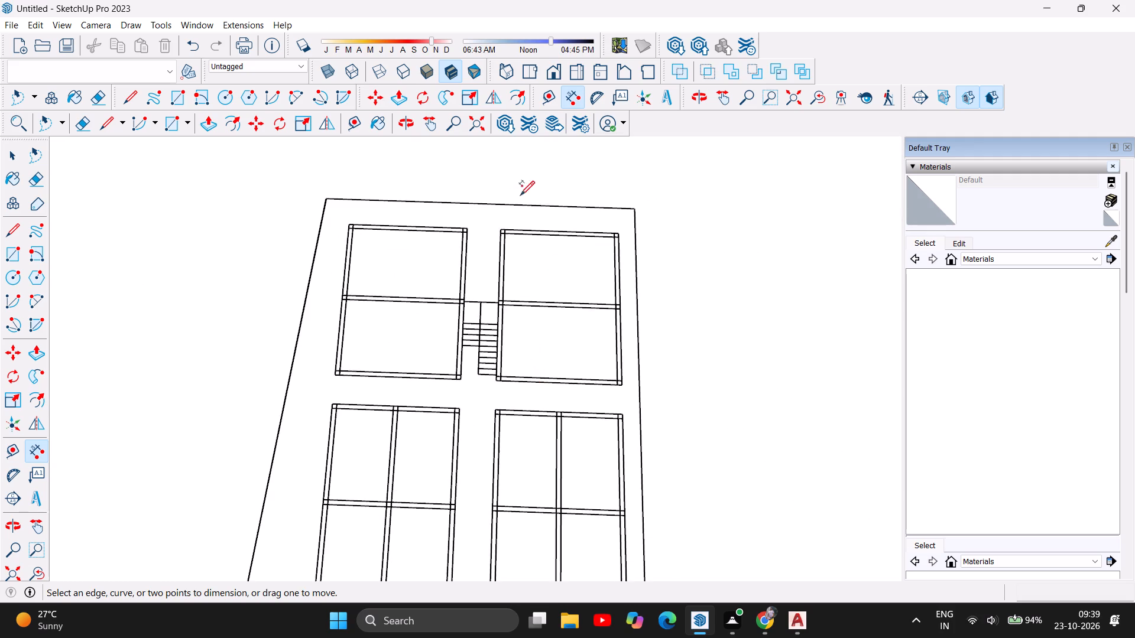
scroll(425, 301, up, 8)
scroll(442, 271, down, 7)
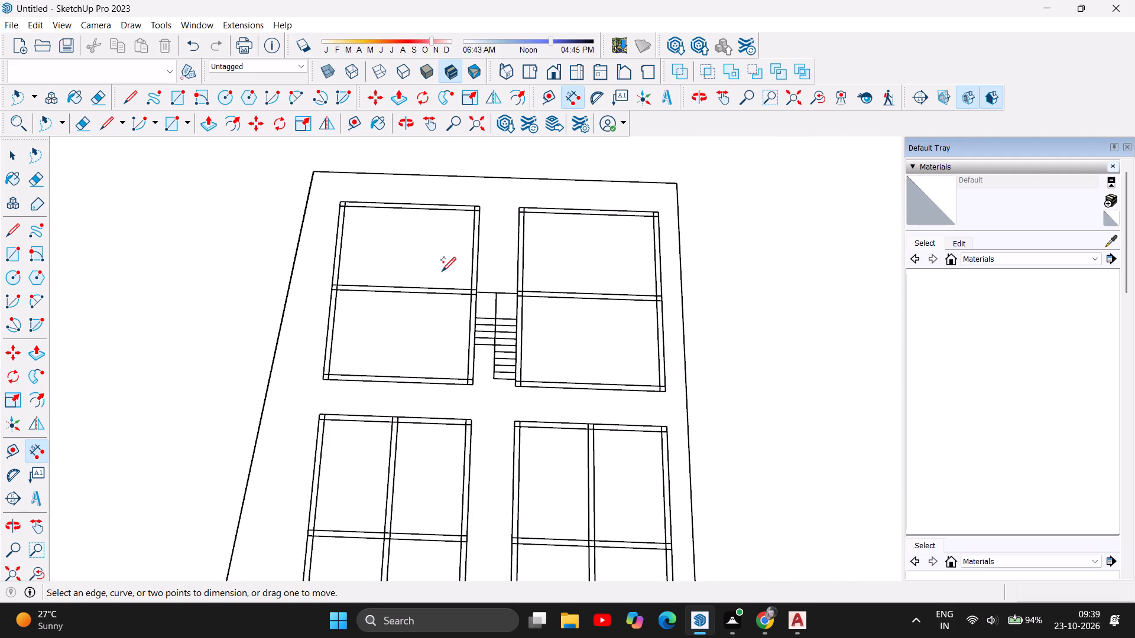
scroll(442, 271, down, 6)
scroll(531, 237, down, 4)
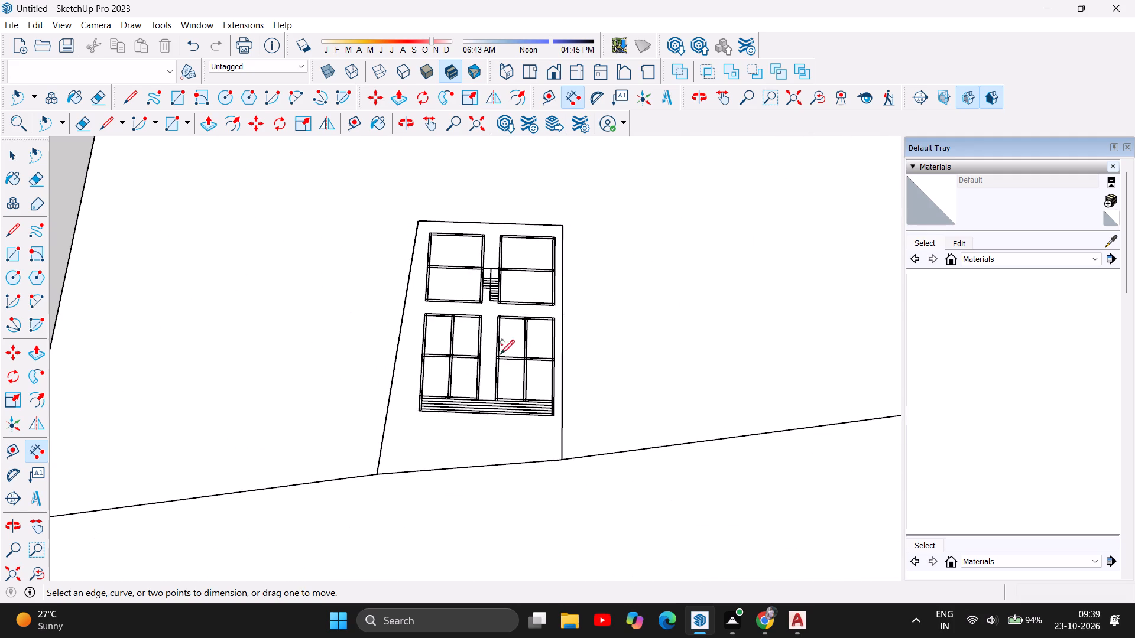
scroll(502, 438, up, 1)
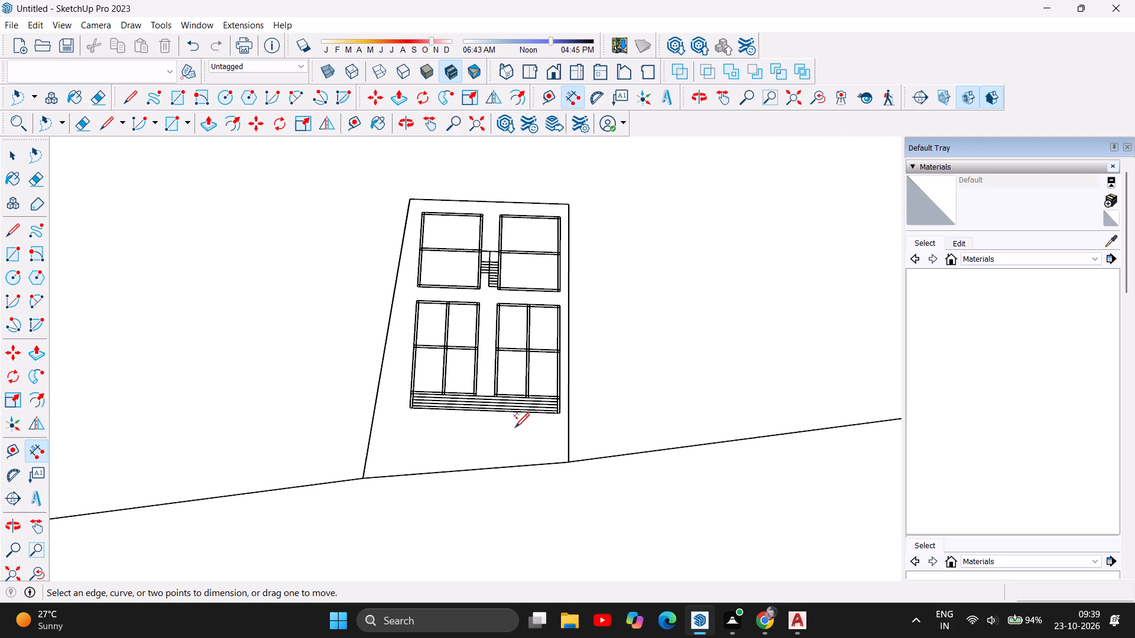
scroll(515, 425, down, 10)
scroll(515, 425, up, 5)
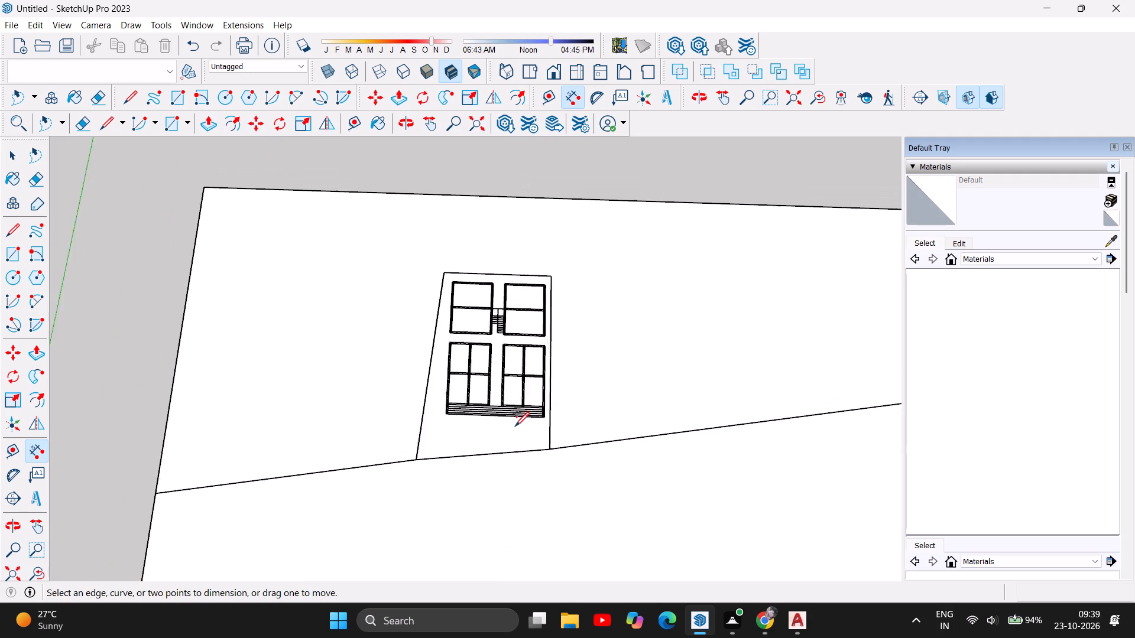
scroll(515, 425, up, 3)
scroll(515, 425, down, 2)
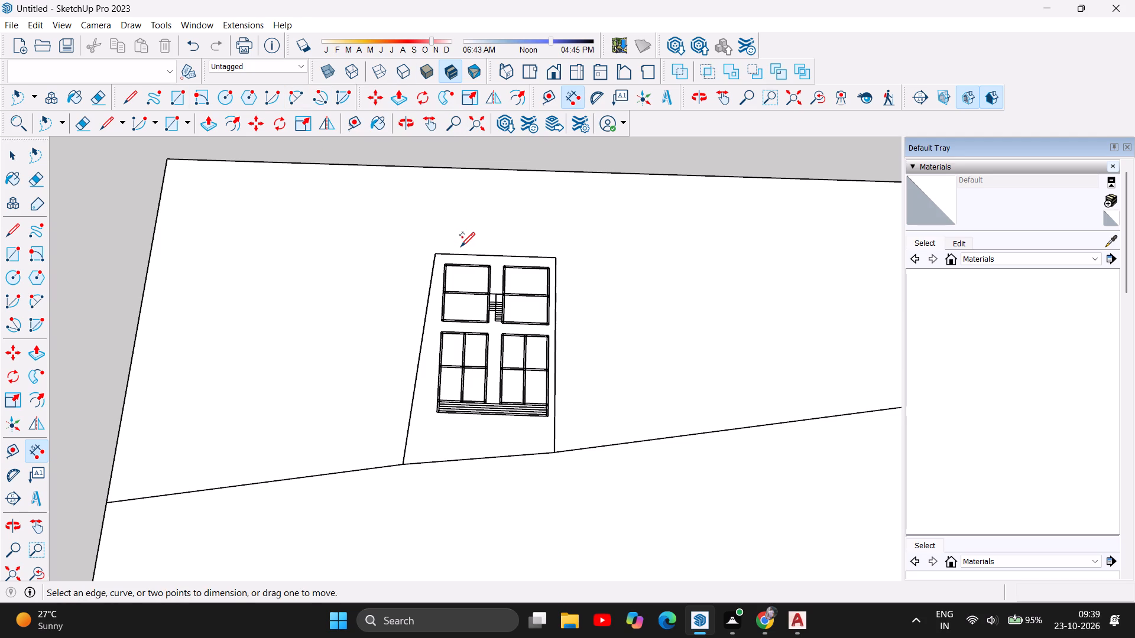
Review the model's measurement unit settings and select 1/16" as the length display precision.
click(196, 22)
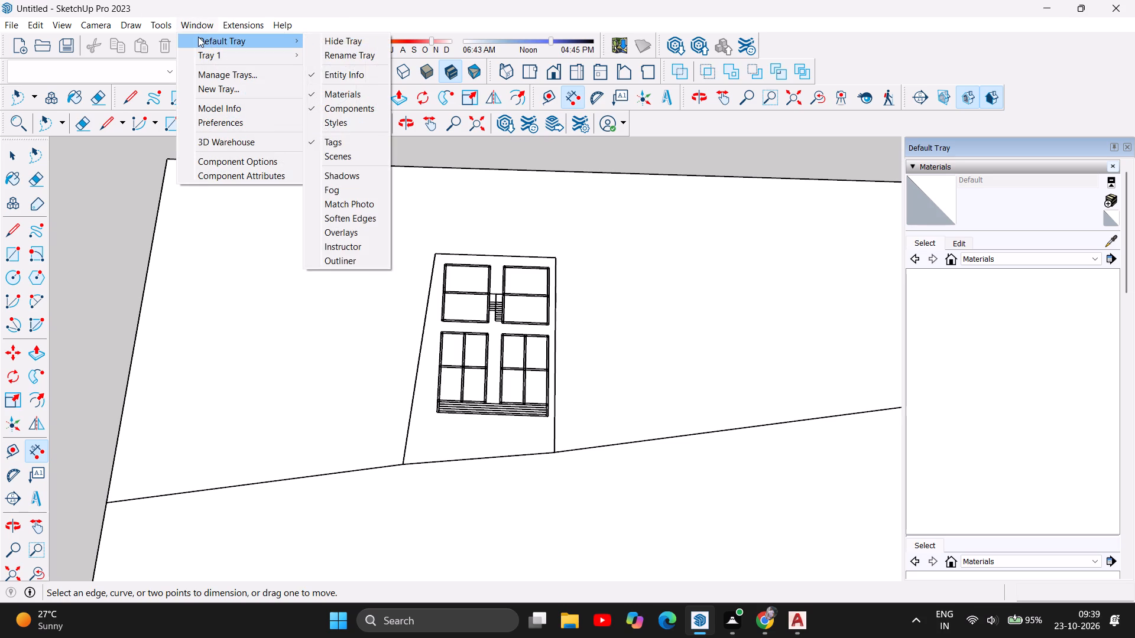
click(235, 105)
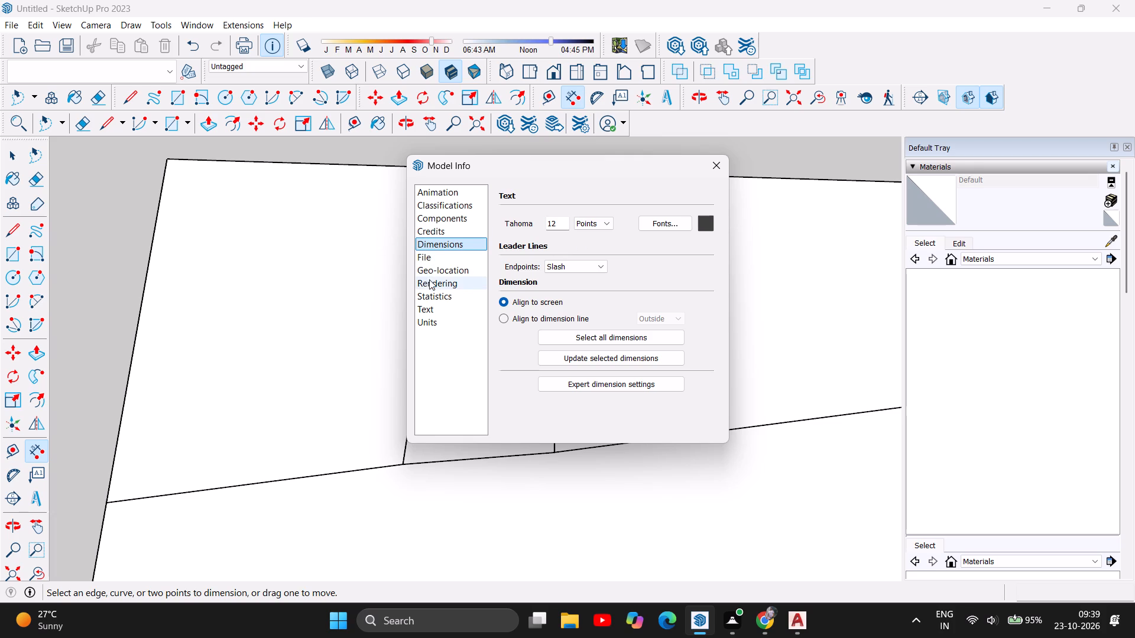
click(438, 323)
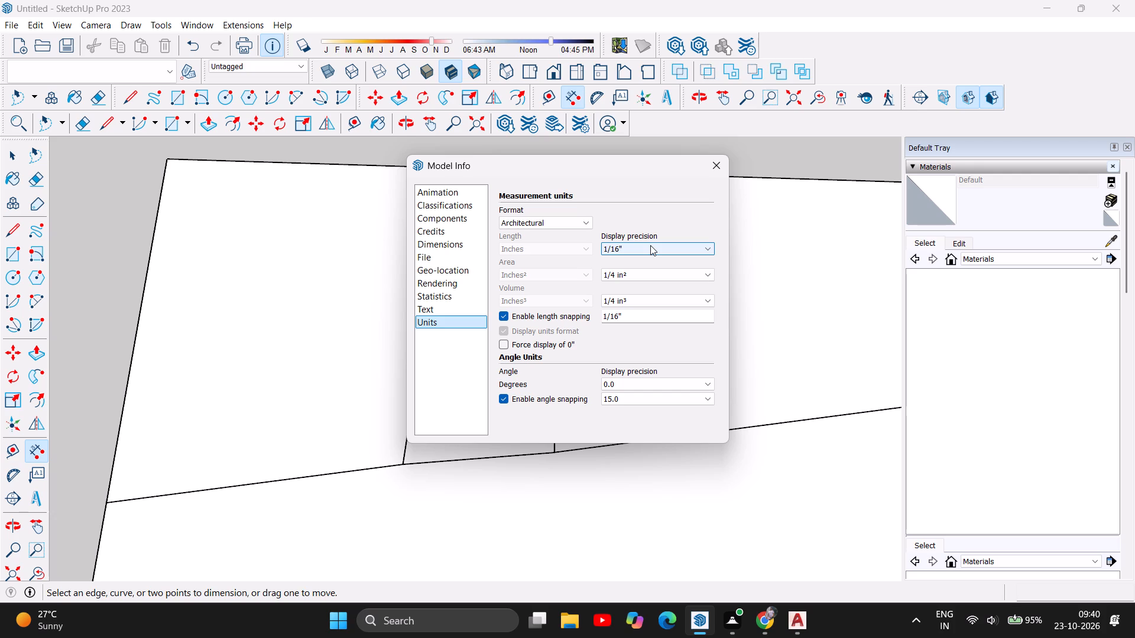
click(650, 245)
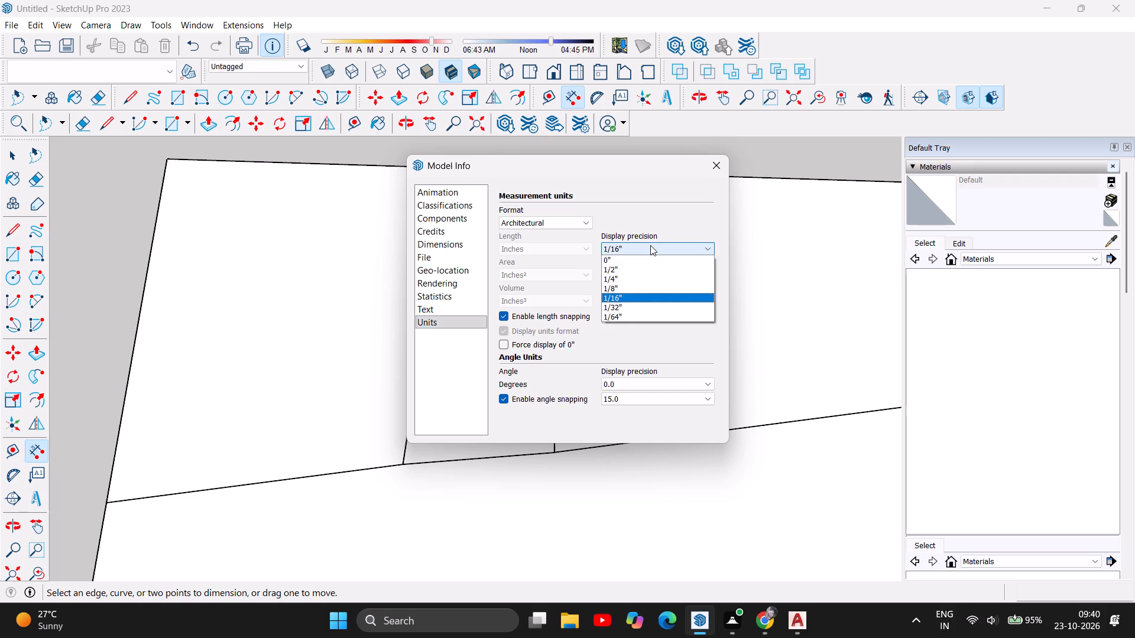
click(621, 299)
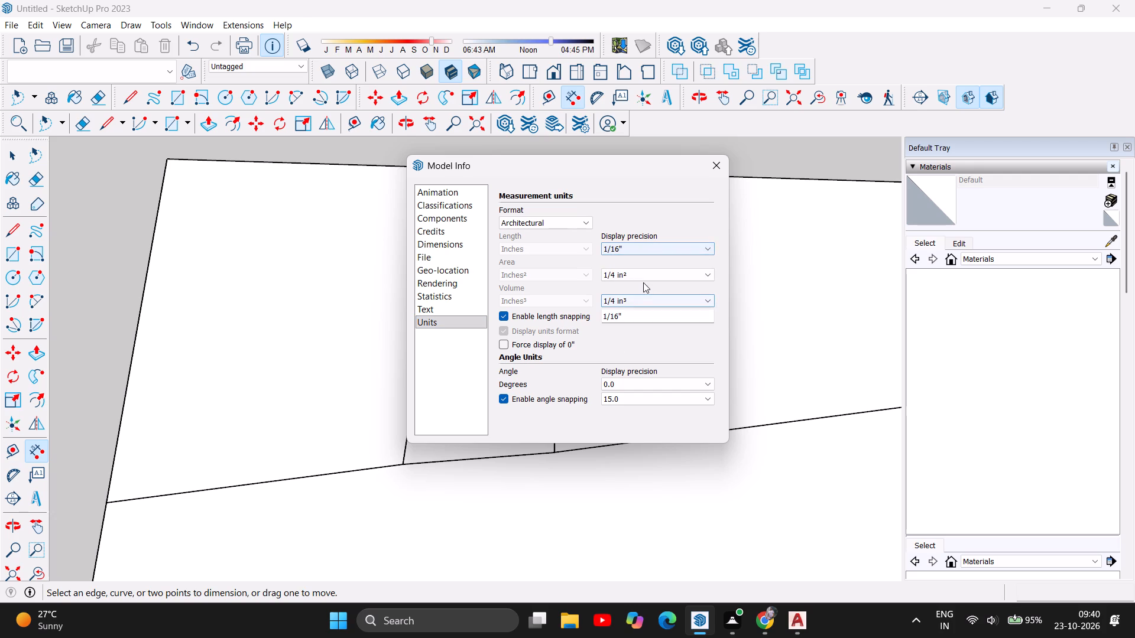
click(664, 243)
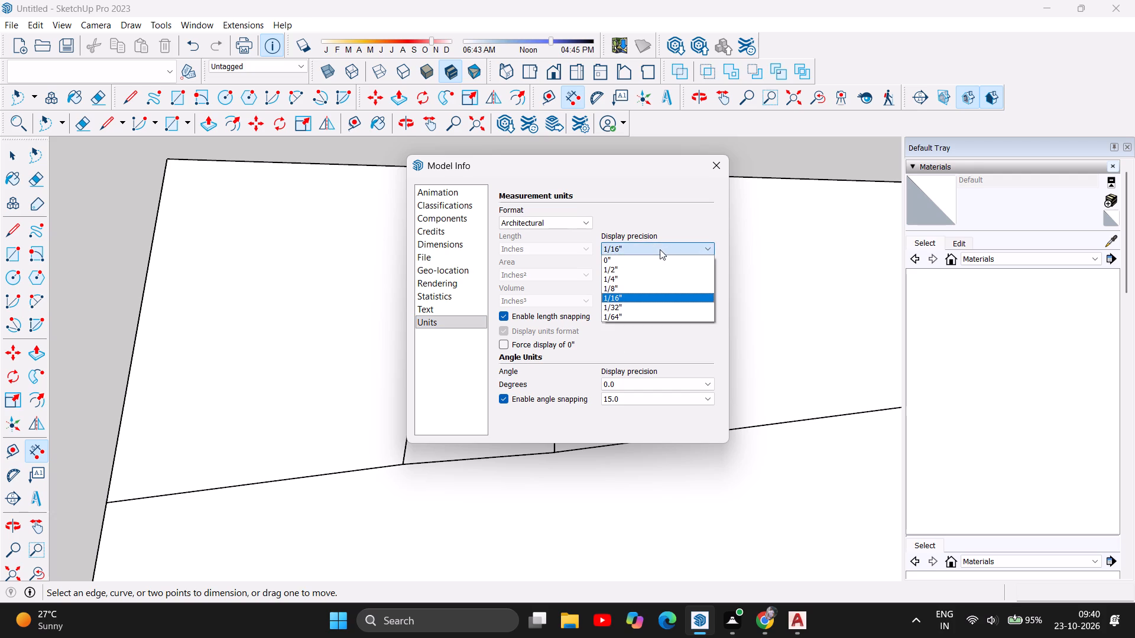
click(641, 301)
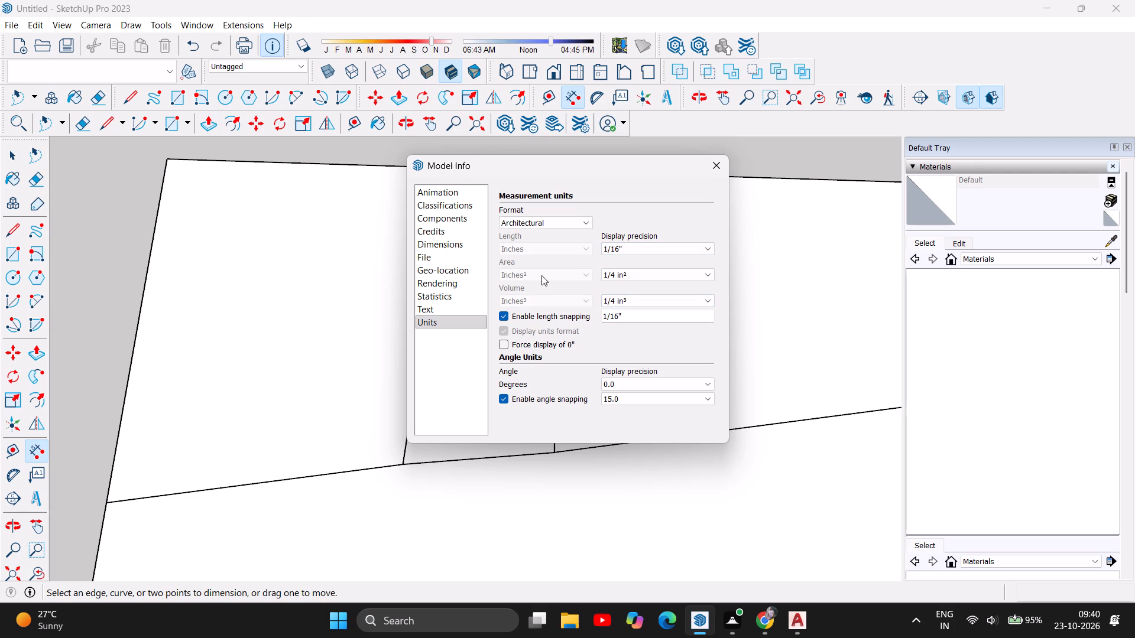
Review the Model Info settings, including statistics, geo-location, dimensions, components, animation and units.
click(420, 312)
click(444, 296)
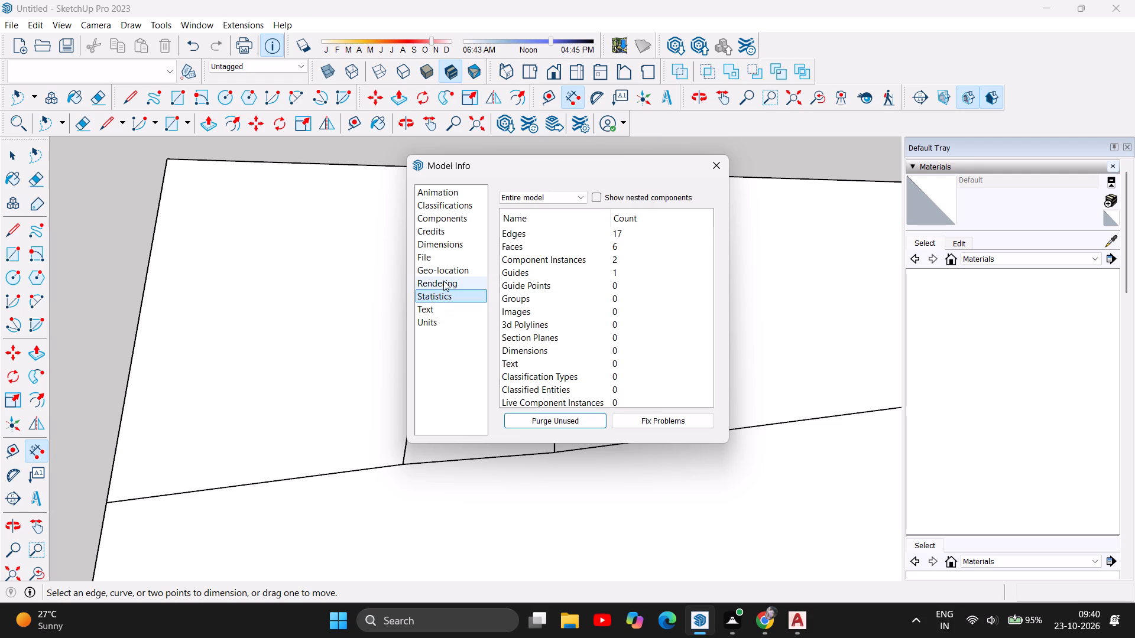
click(443, 281)
click(450, 265)
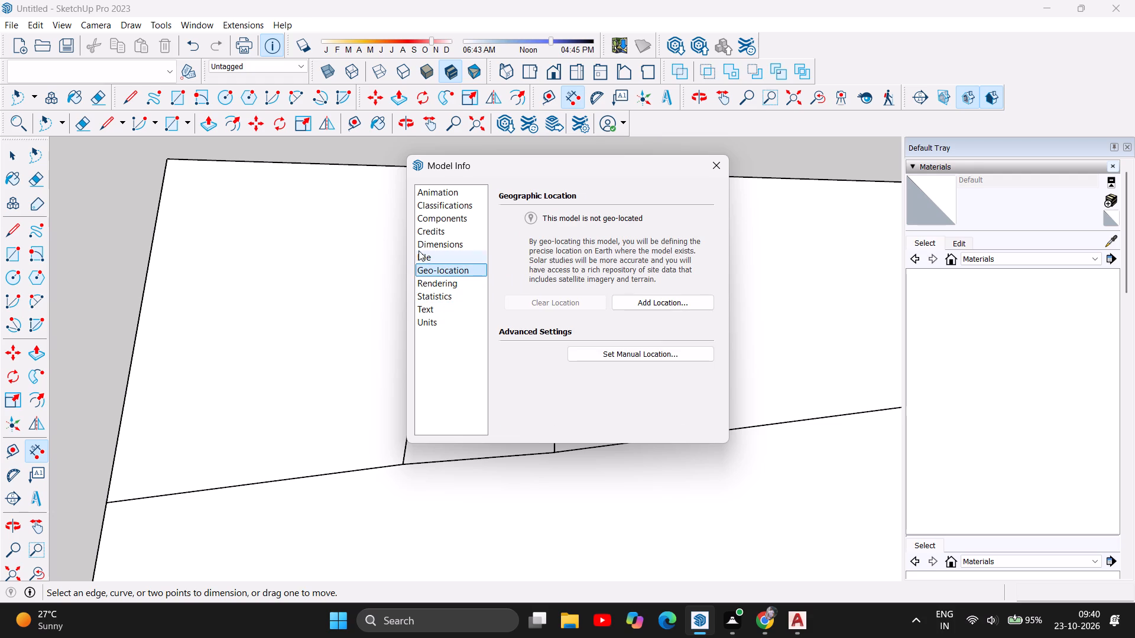
click(430, 253)
click(445, 243)
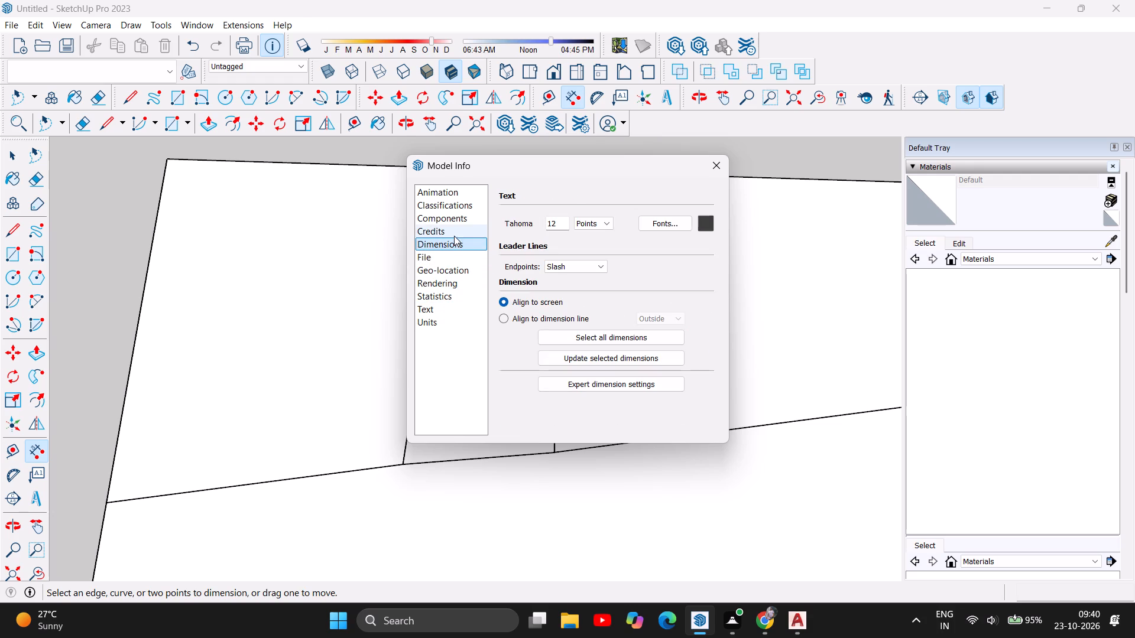
click(452, 231)
click(460, 218)
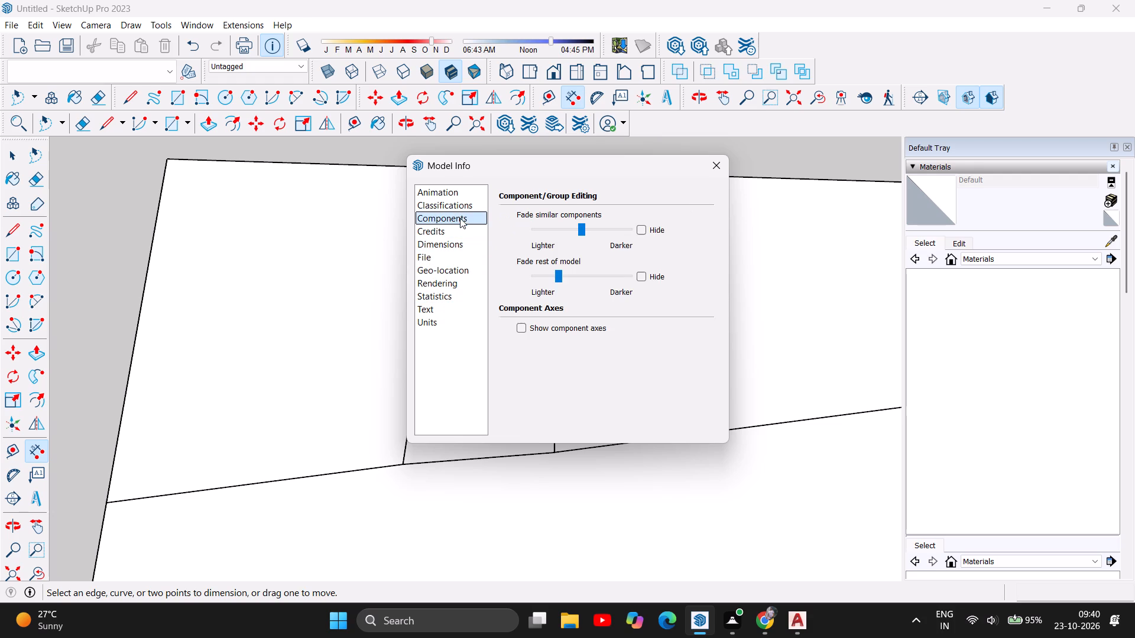
click(458, 204)
click(442, 192)
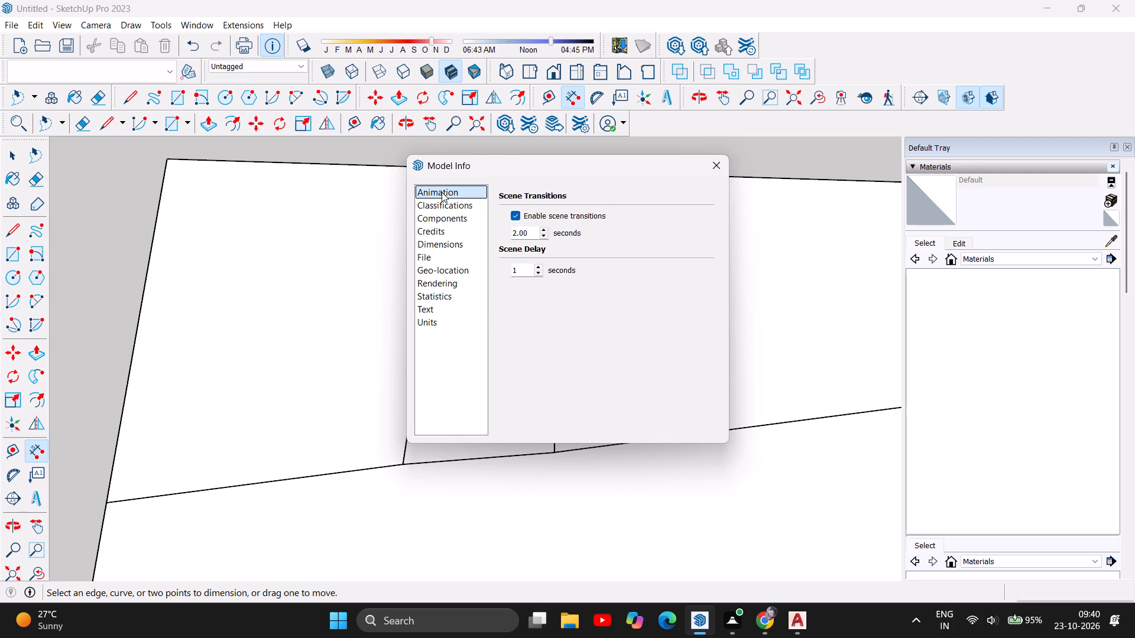
click(421, 306)
click(426, 318)
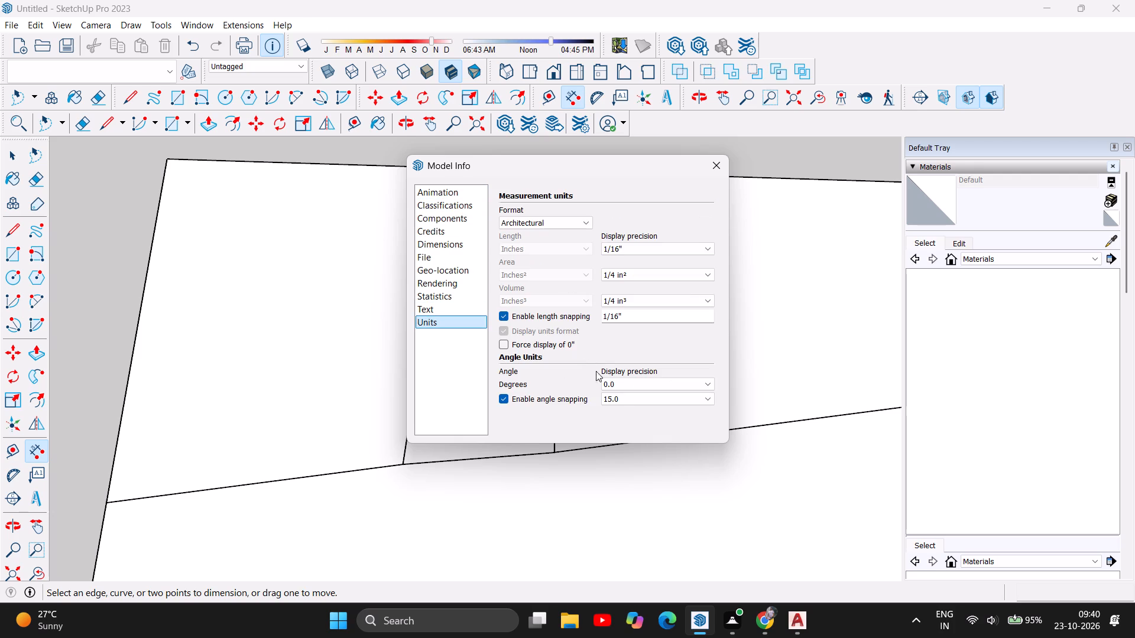
click(711, 159)
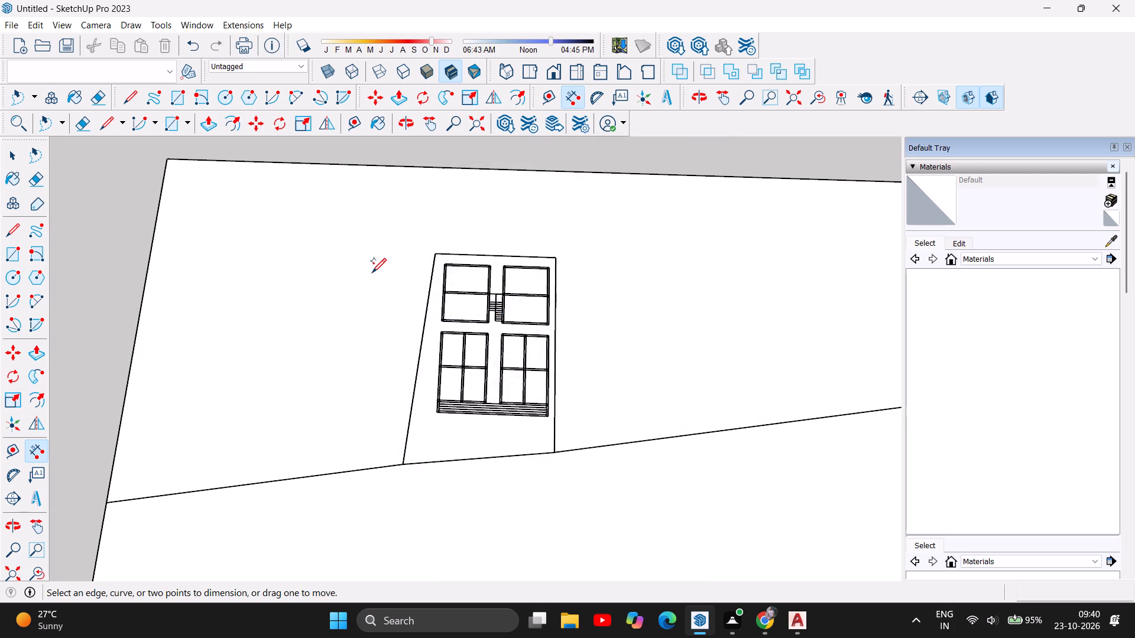
Measure the plot's front edge from its left front corner with the Dimension tool, without placing a dimension.
scroll(372, 272, down, 5)
scroll(511, 273, down, 3)
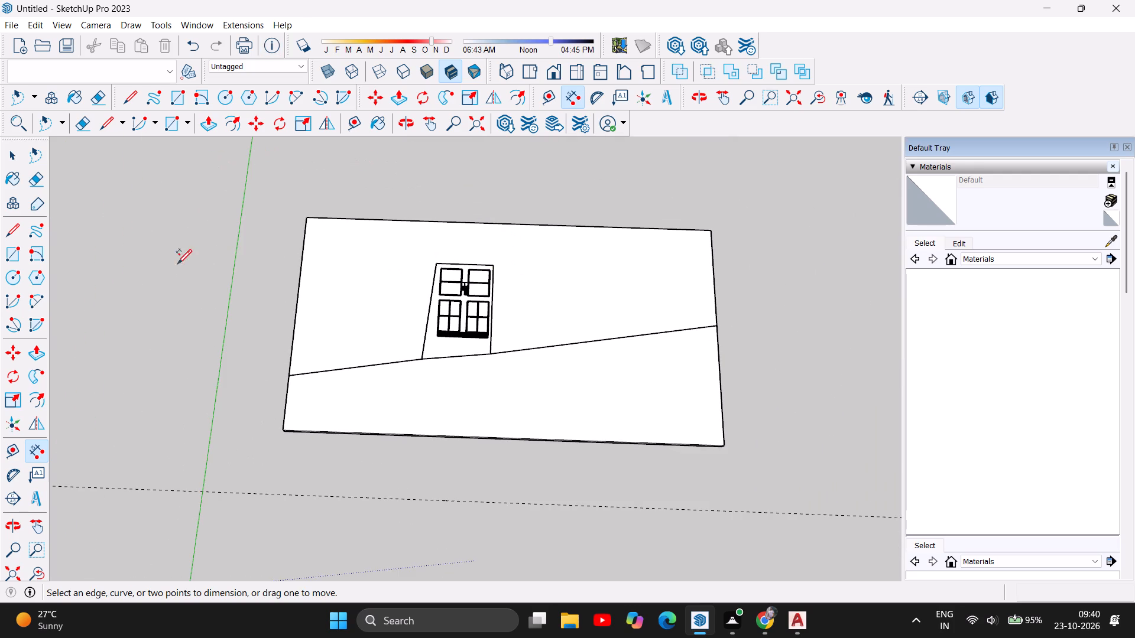
click(40, 460)
scroll(527, 340, up, 5)
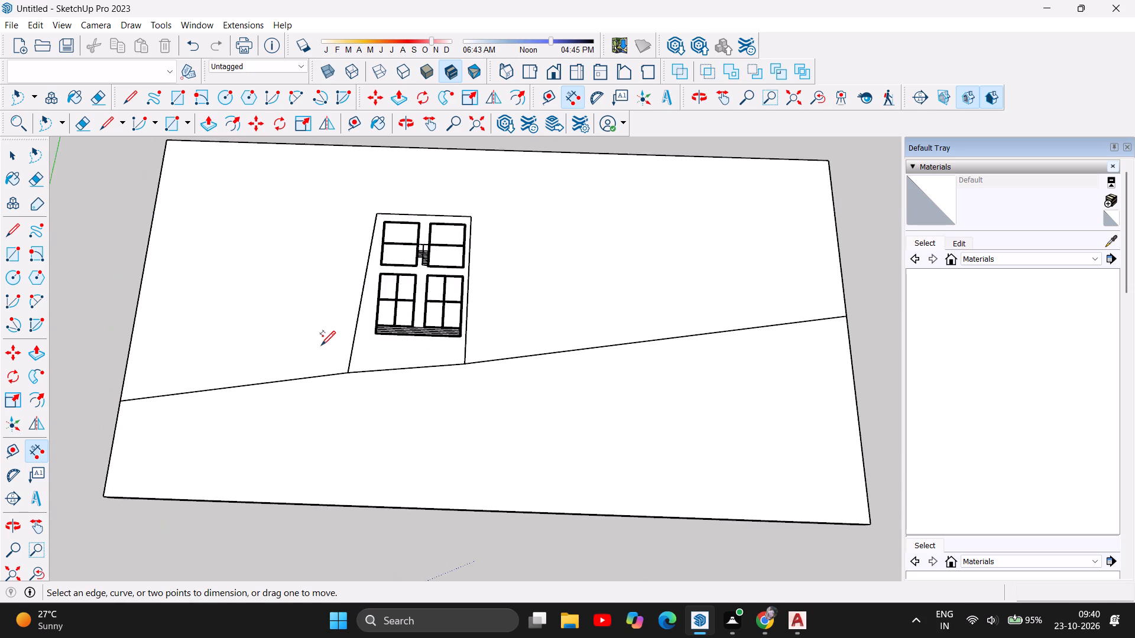
scroll(320, 344, up, 5)
scroll(476, 376, up, 6)
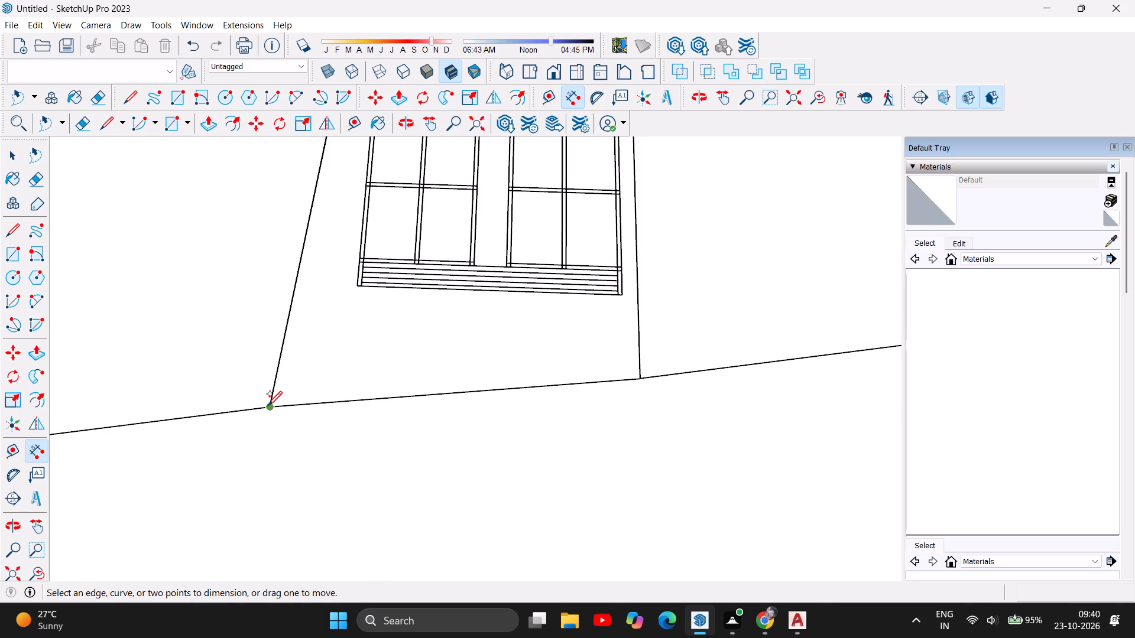
click(268, 405)
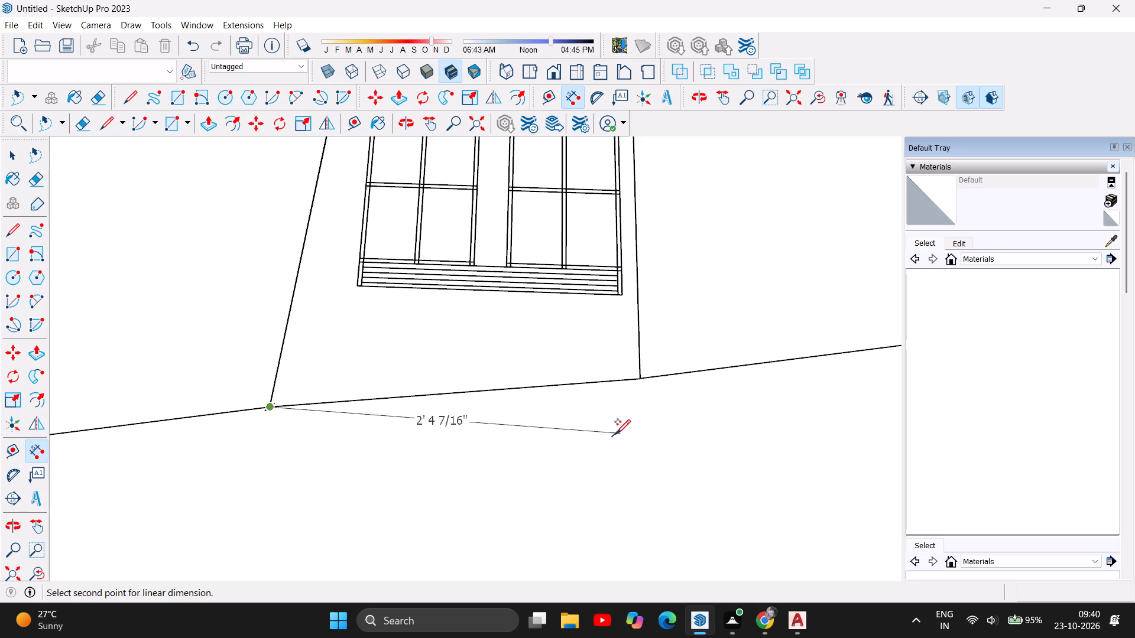
key(Escape)
Undo the guide, the lines extending the plot's front edge, the ground slab and the plan's move away from the origin.
scroll(617, 433, down, 3)
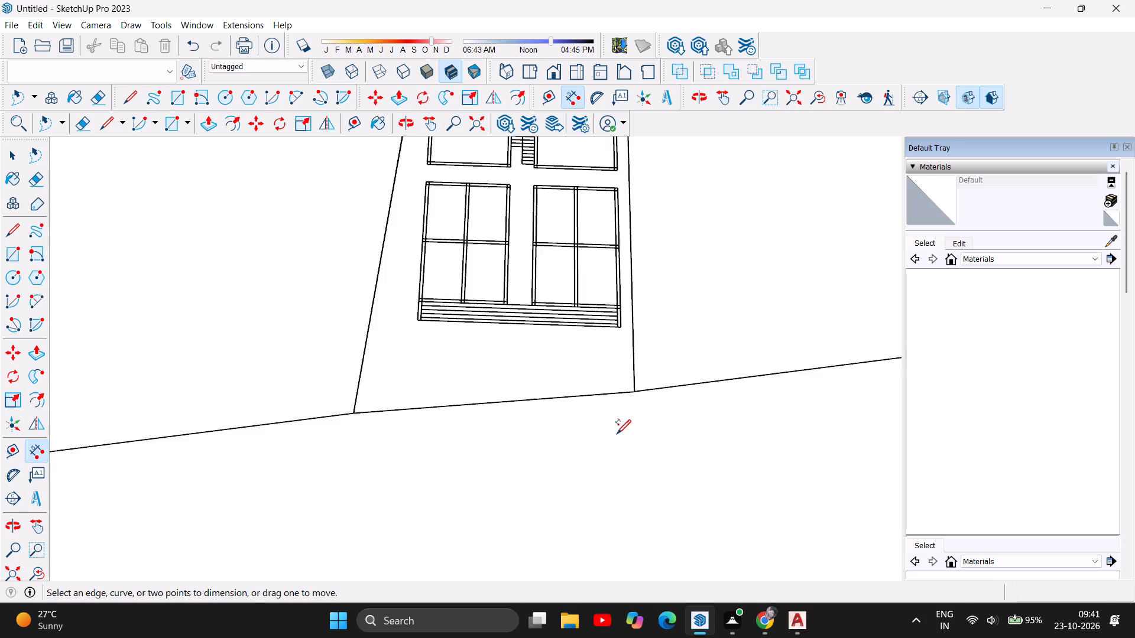
scroll(617, 433, down, 9)
key(ctrl+z)
key(ctrl+z)
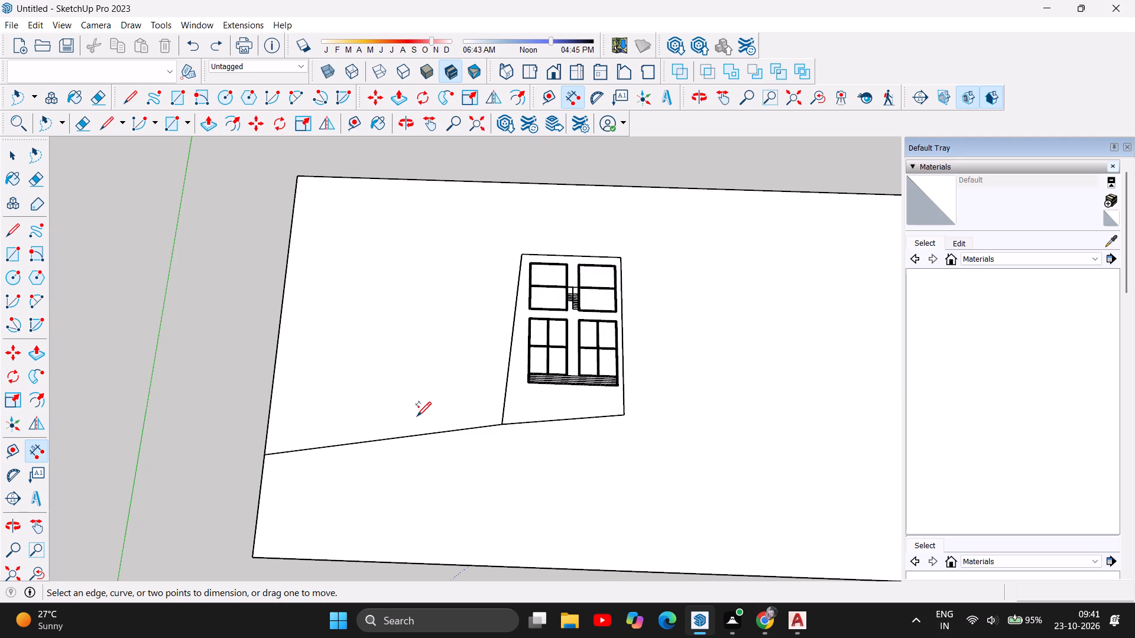
key(ctrl+z)
key(ctrl+z)
key(ctrl+z)
key(ctrl+z)
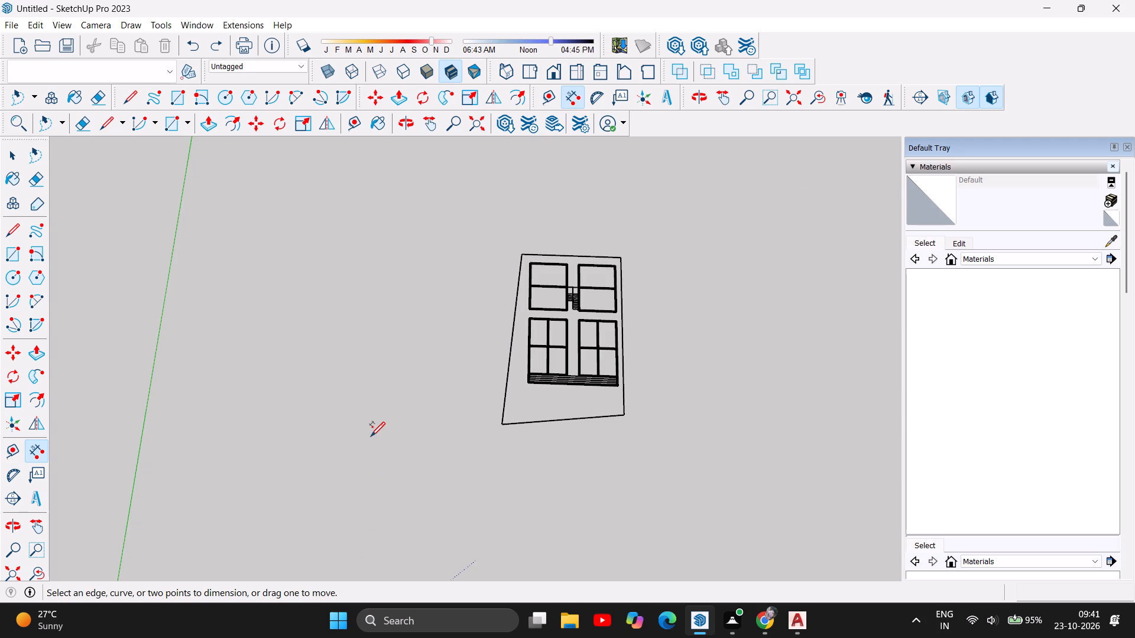
key(ctrl+z)
Examine the imported shop plan at the origin and the scale figure near it.
scroll(388, 409, down, 5)
scroll(417, 359, down, 8)
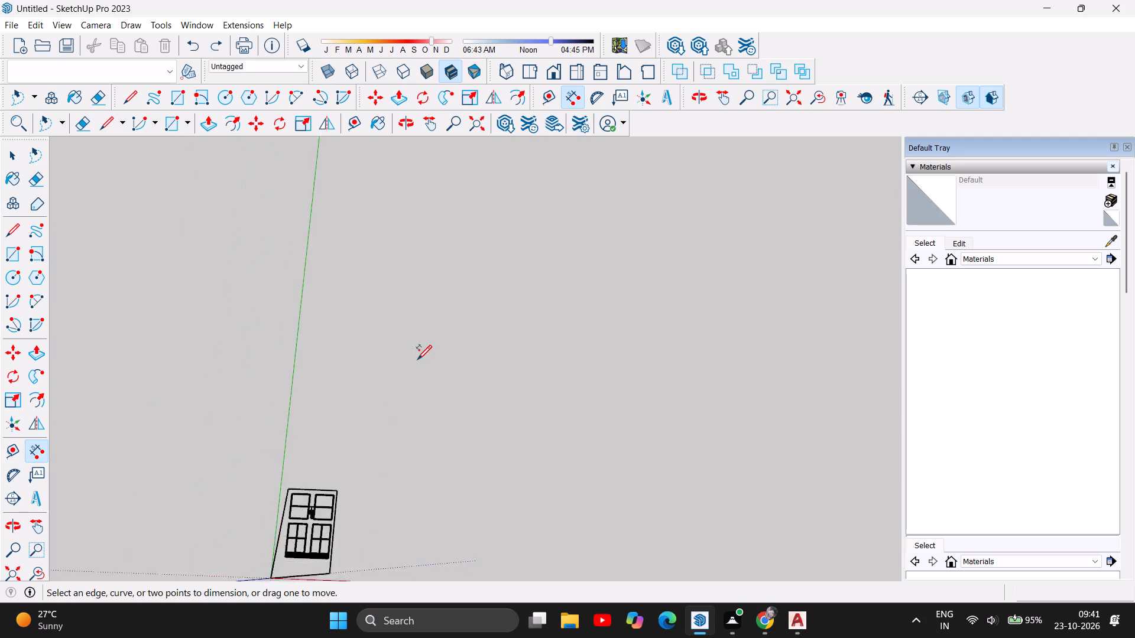
scroll(417, 359, down, 2)
scroll(309, 555, up, 5)
scroll(330, 503, up, 6)
scroll(437, 445, down, 6)
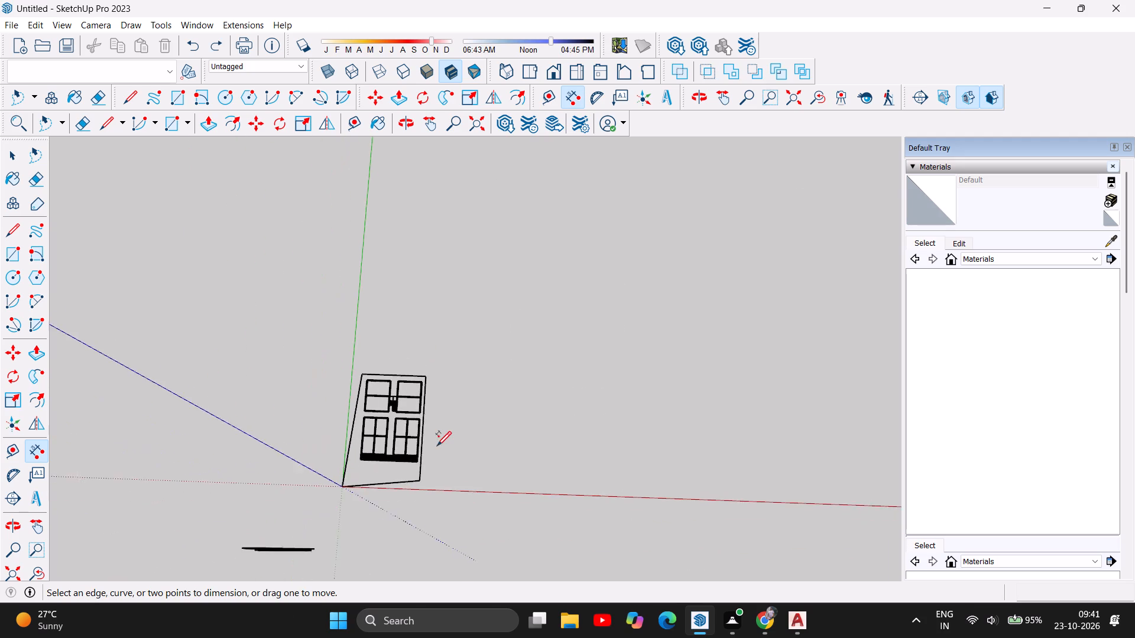
scroll(323, 576, up, 5)
scroll(197, 545, up, 5)
scroll(255, 525, up, 6)
scroll(324, 529, up, 1)
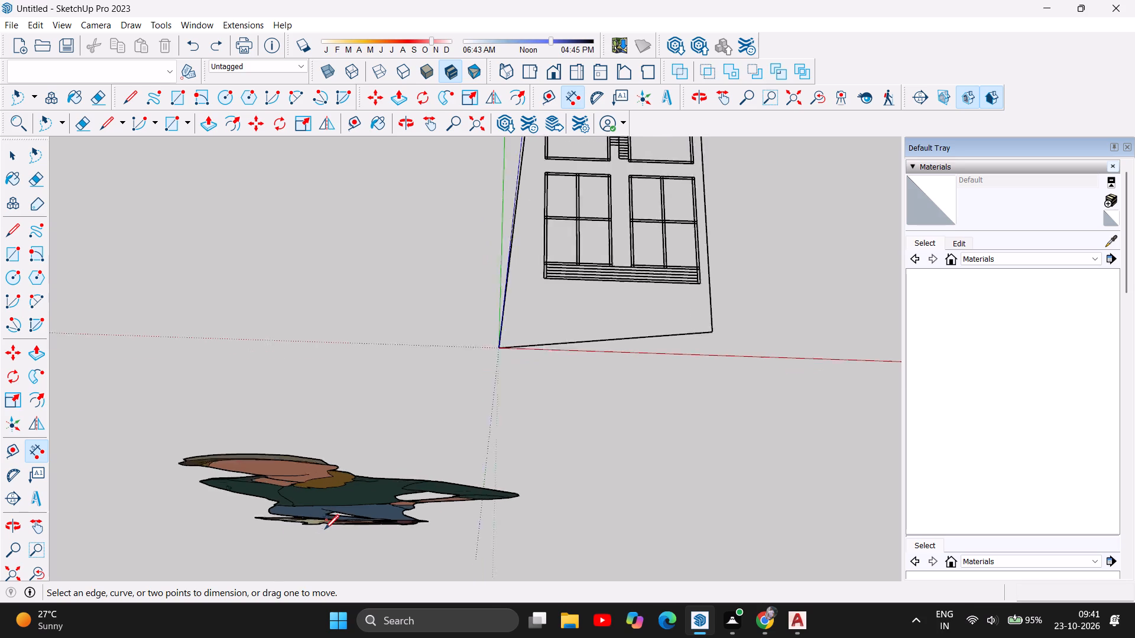
scroll(325, 528, down, 10)
scroll(525, 372, up, 5)
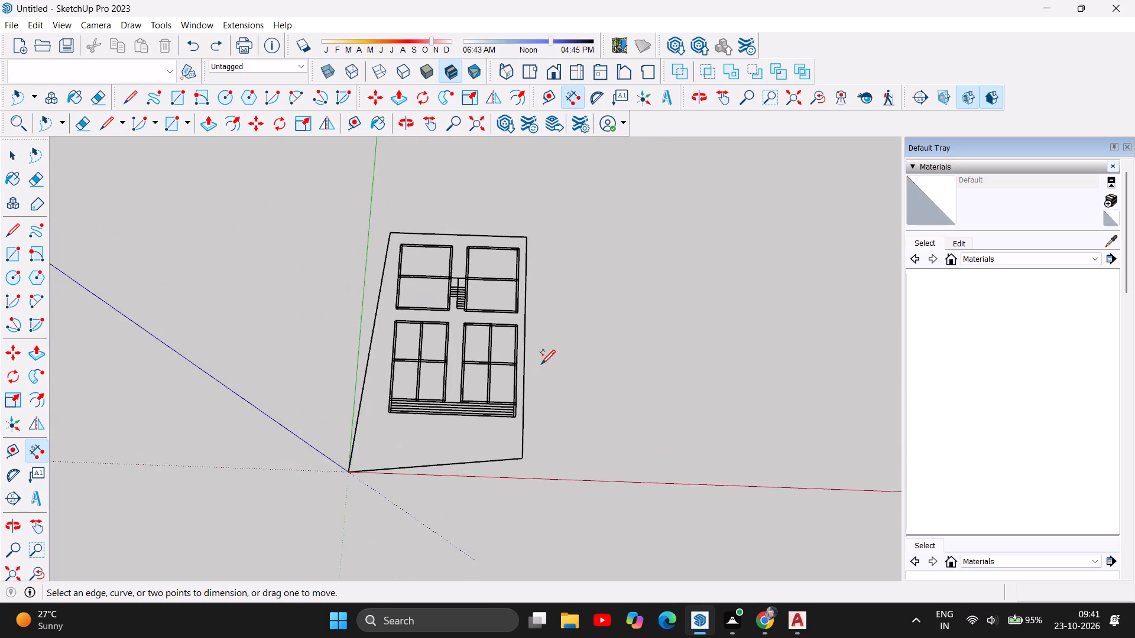
scroll(541, 363, up, 2)
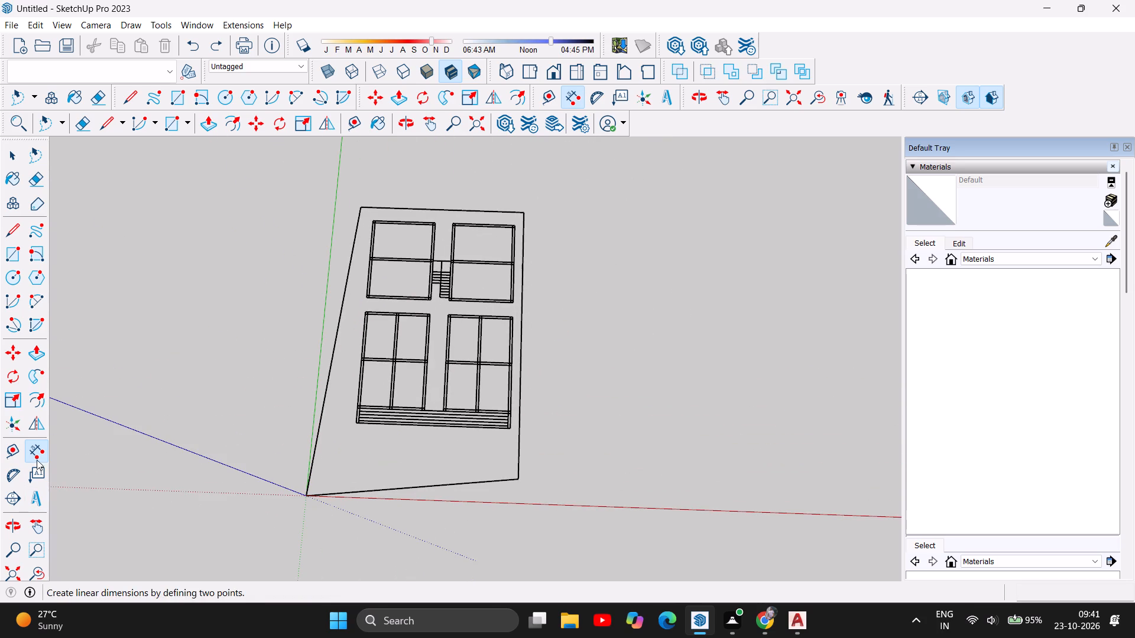
Measure the plot's front edge from the origin with the Dimension tool, without placing a dimension.
click(37, 450)
scroll(309, 486, up, 5)
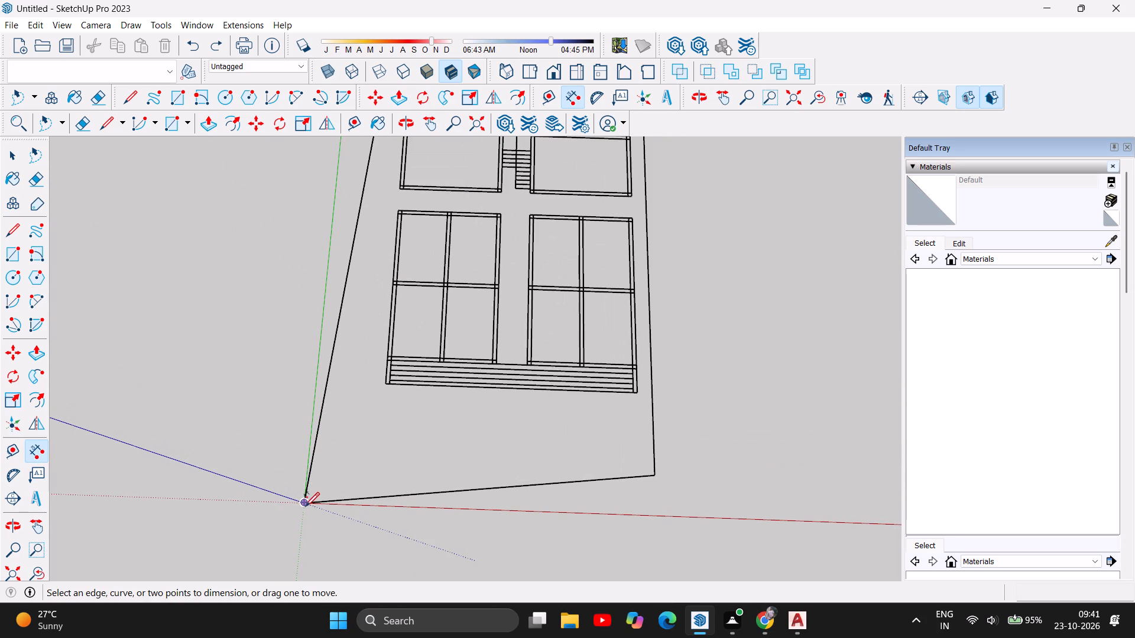
click(302, 504)
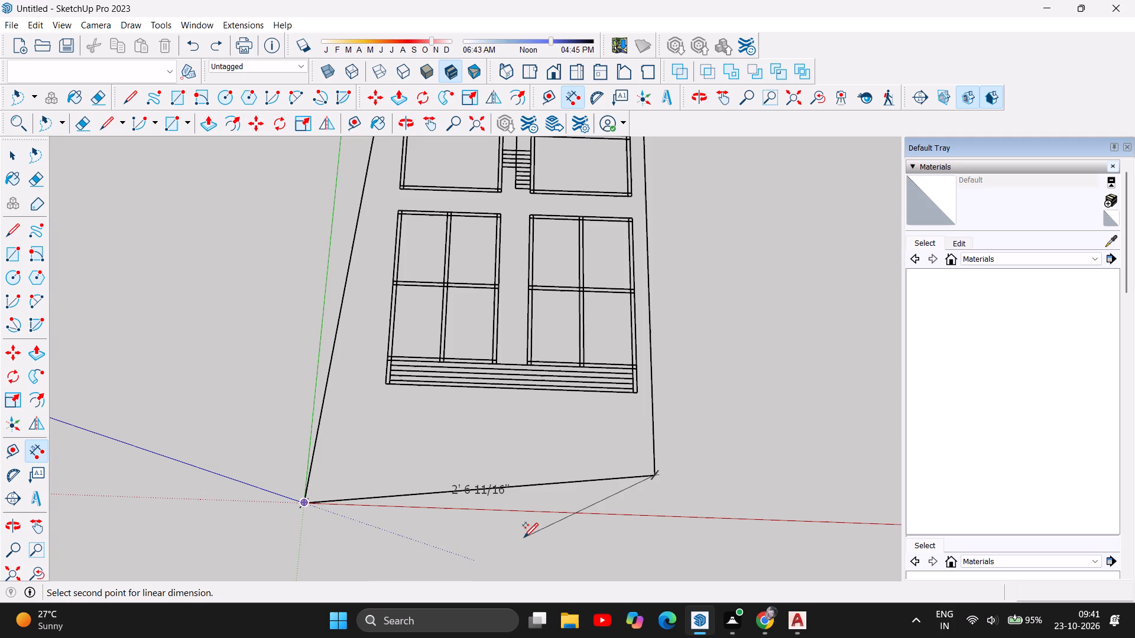
key(Escape)
Select the whole imported shop plan and delete it from the model.
scroll(520, 490, down, 5)
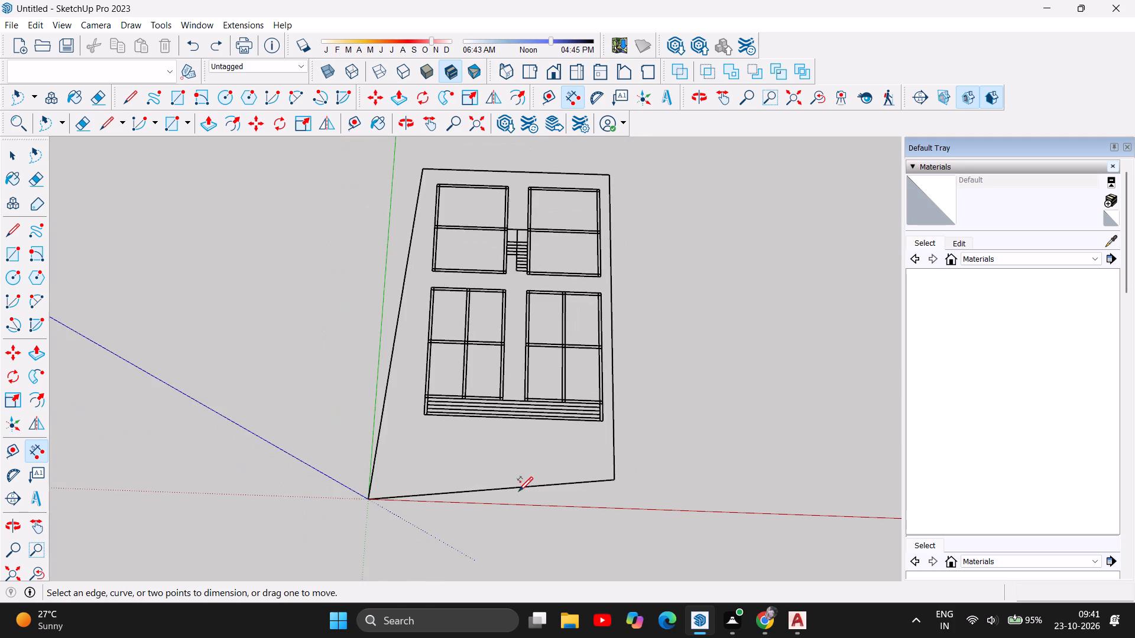
click(31, 160)
drag(330, 217, 704, 563)
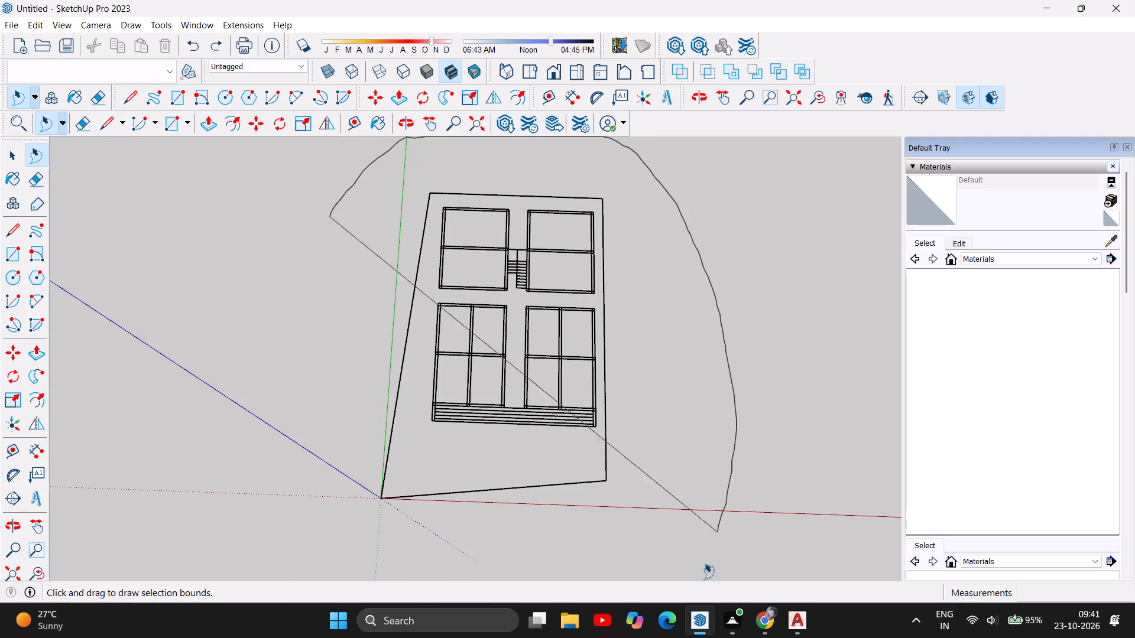
drag(704, 563, 240, 440)
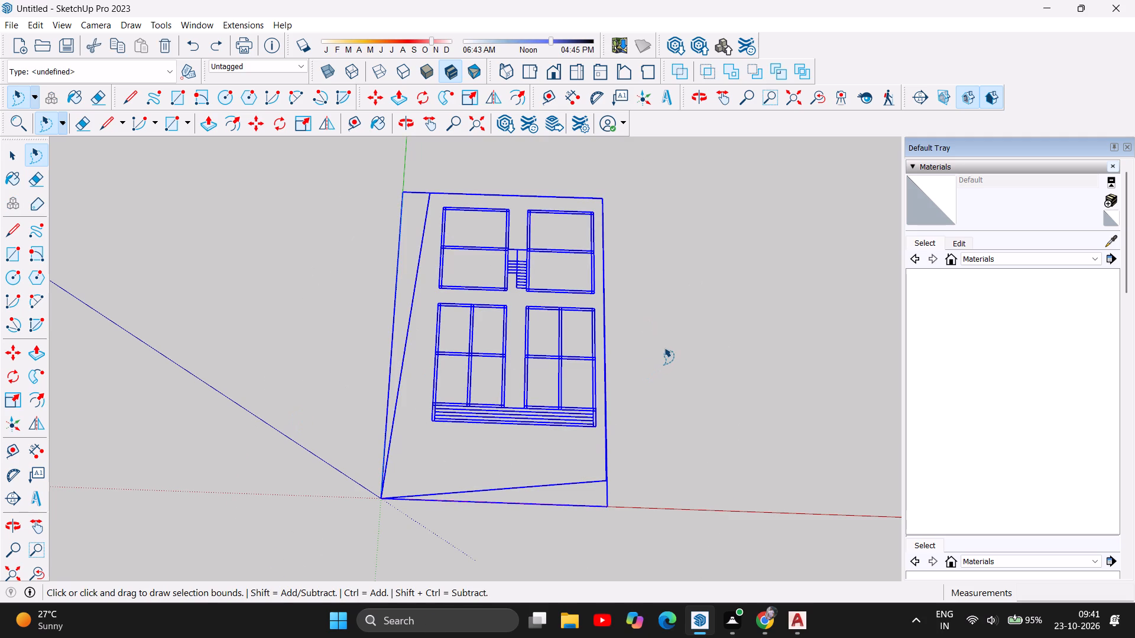
key(Delete)
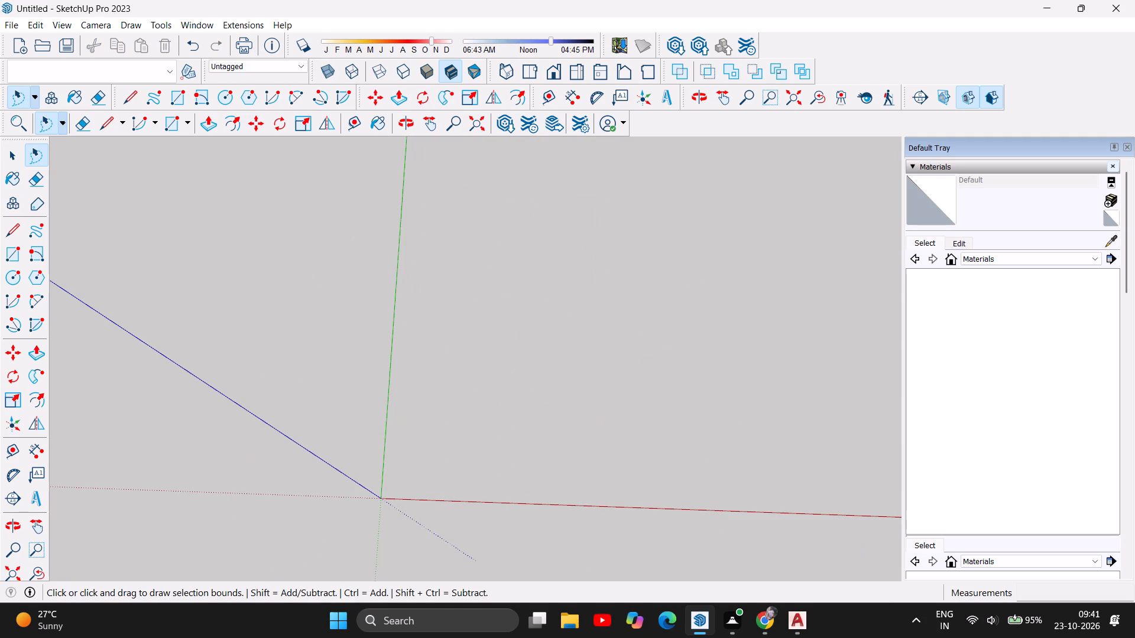
Switch to the fugi 5 shop drawing in AutoCAD and check the dimension along the plot's front edge.
click(799, 624)
scroll(484, 368, up, 1)
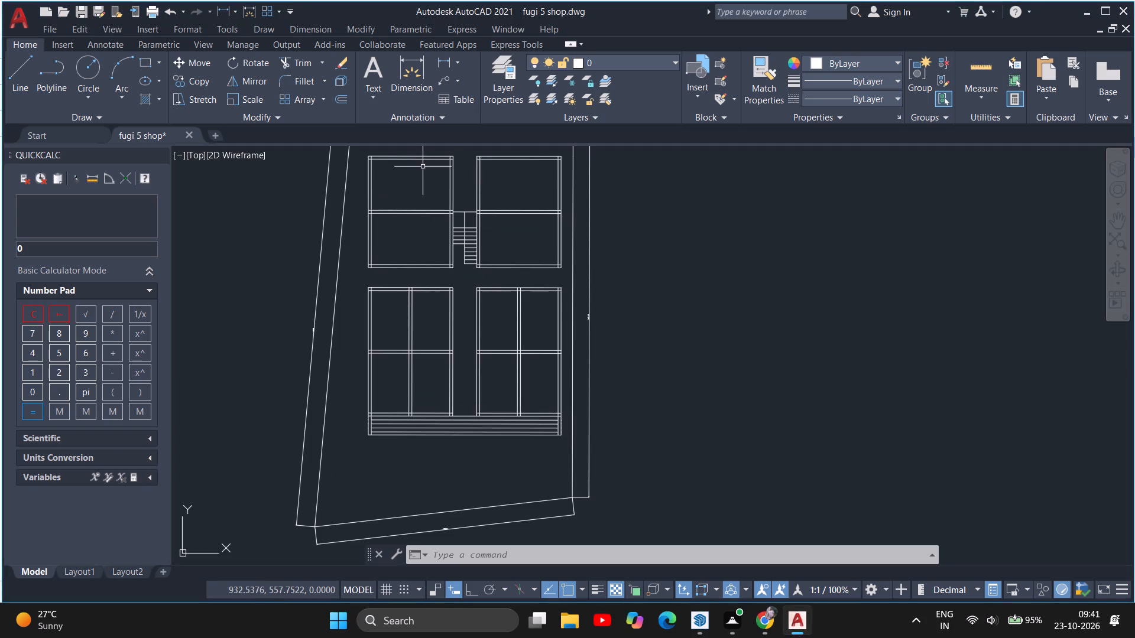
click(406, 77)
scroll(510, 102, down, 3)
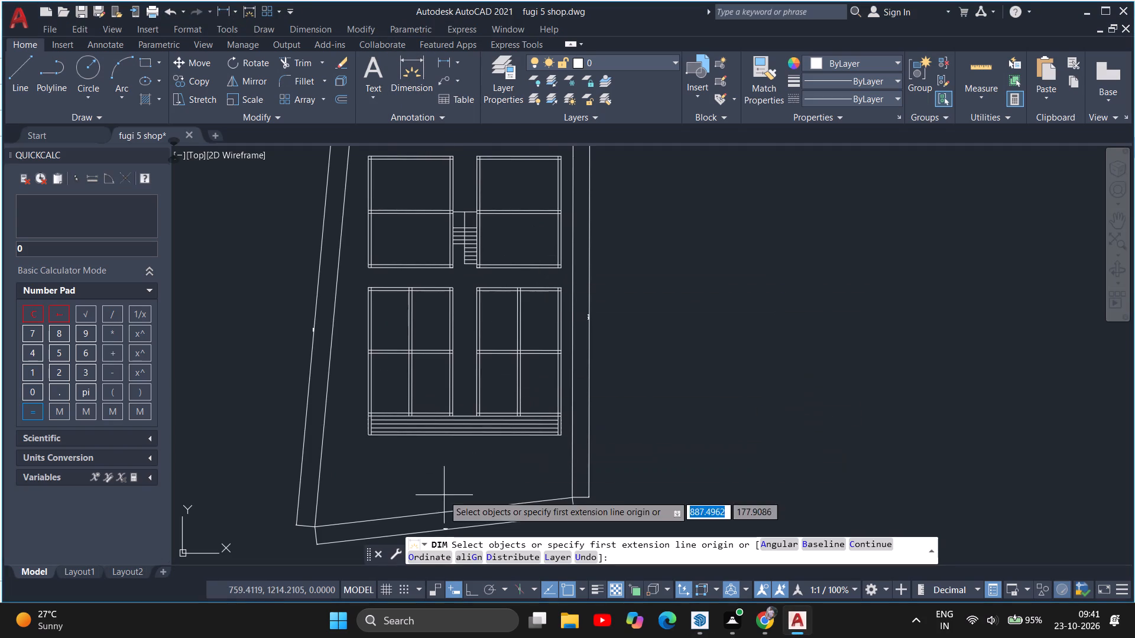
scroll(429, 390, down, 5)
scroll(419, 438, up, 4)
scroll(419, 311, up, 2)
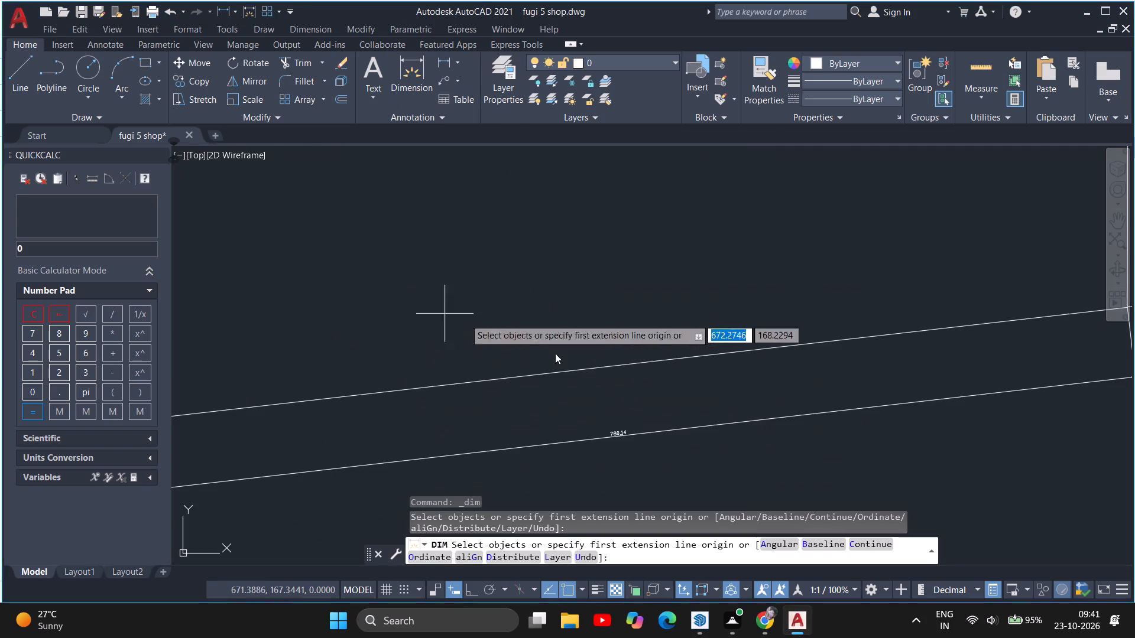
scroll(607, 427, up, 3)
scroll(659, 394, down, 9)
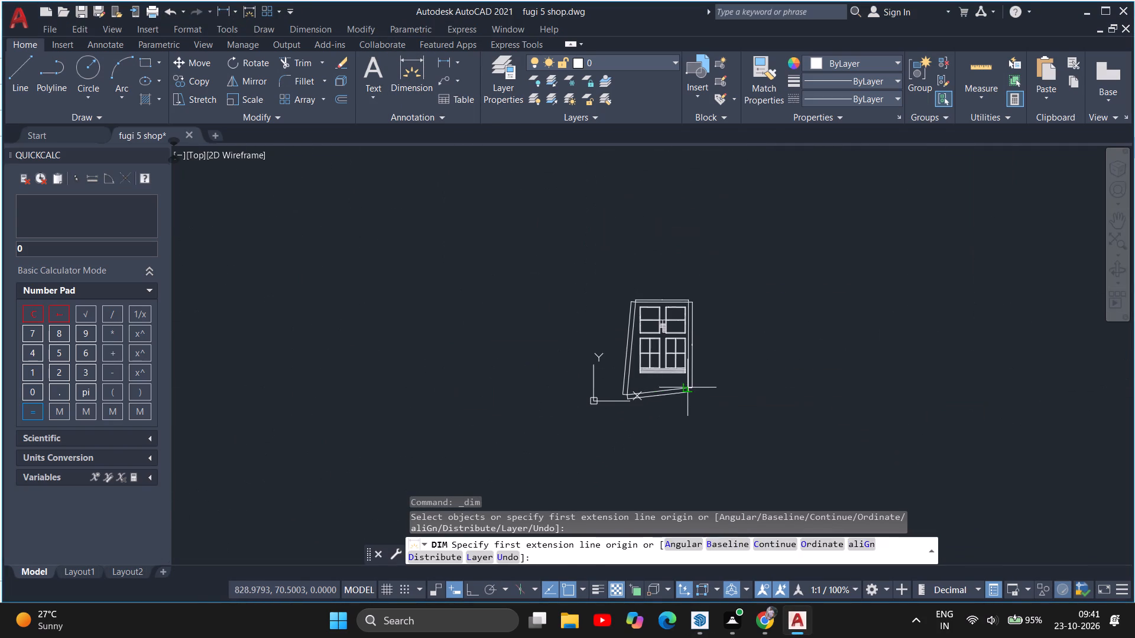
key(Escape)
Set the drawing units to Architectural length with 0'-0 1/16" precision and an insertion scale in inches.
text(un)
click(811, 374)
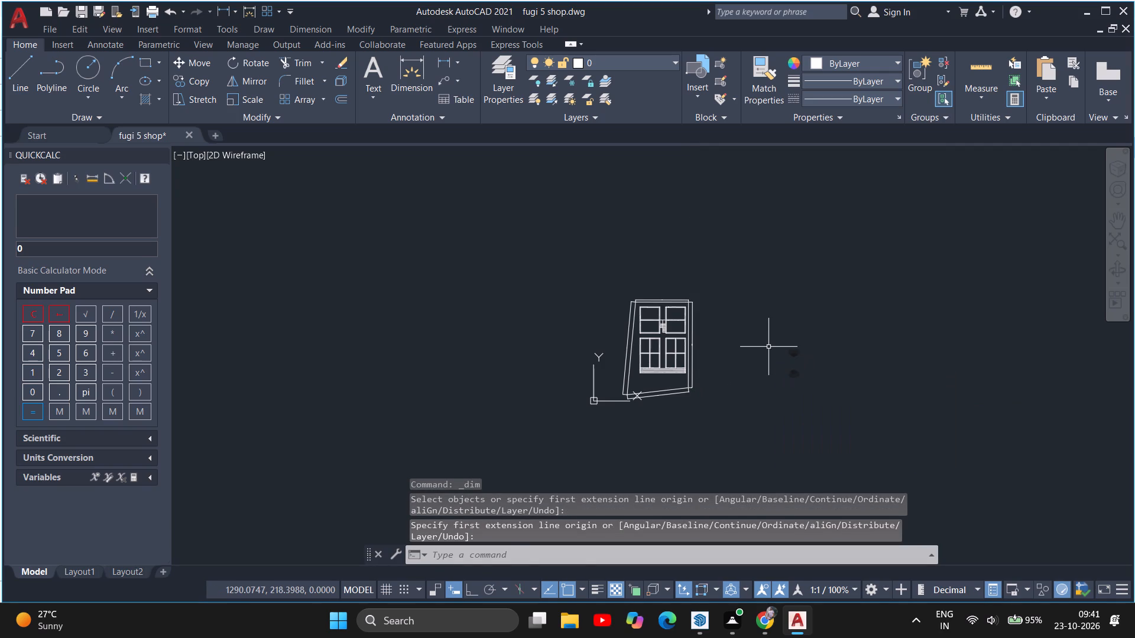
click(511, 207)
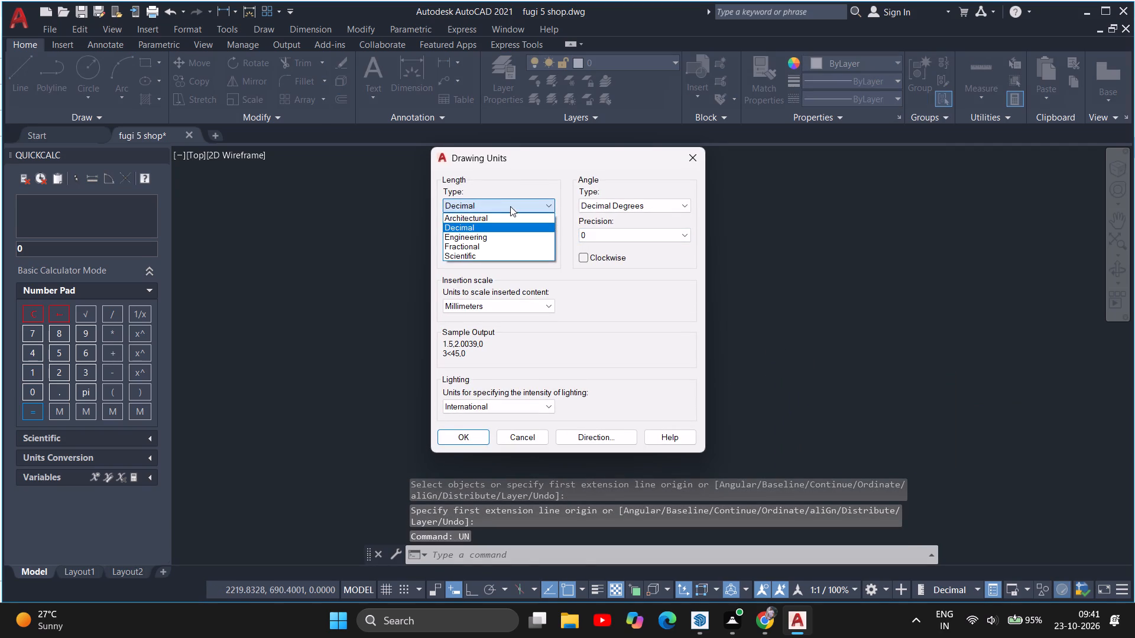
click(488, 219)
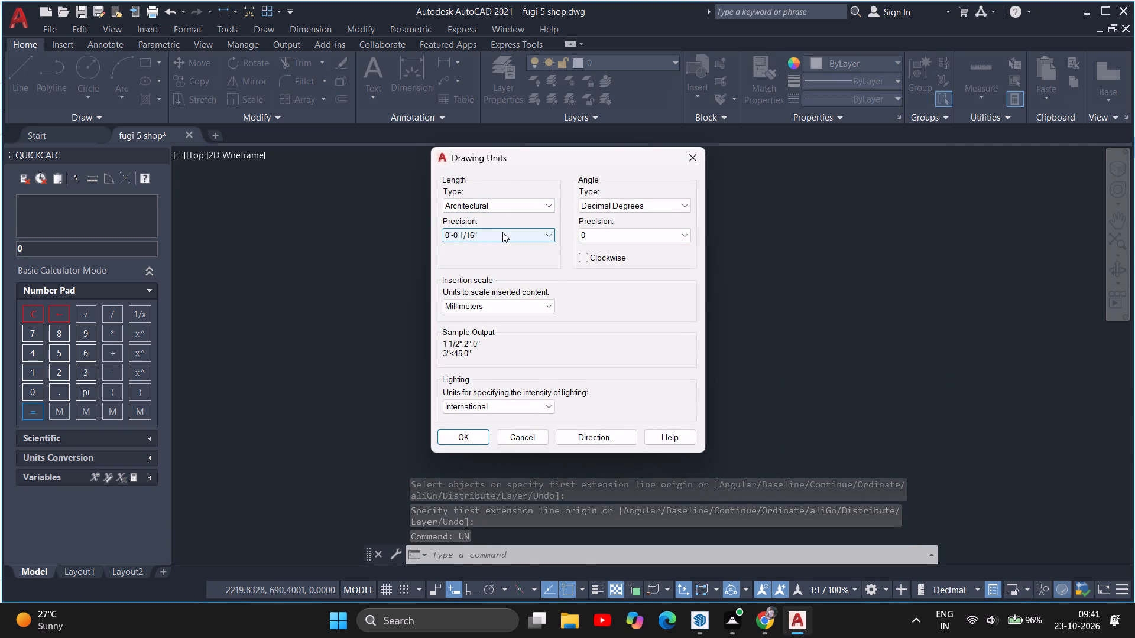
click(502, 232)
click(479, 284)
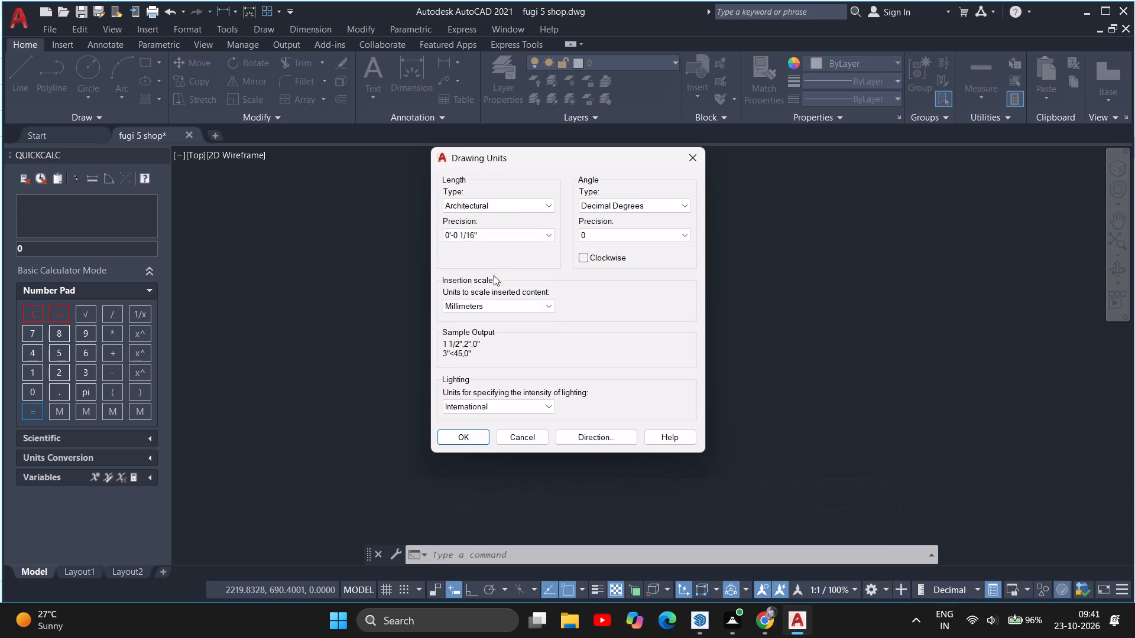
click(487, 309)
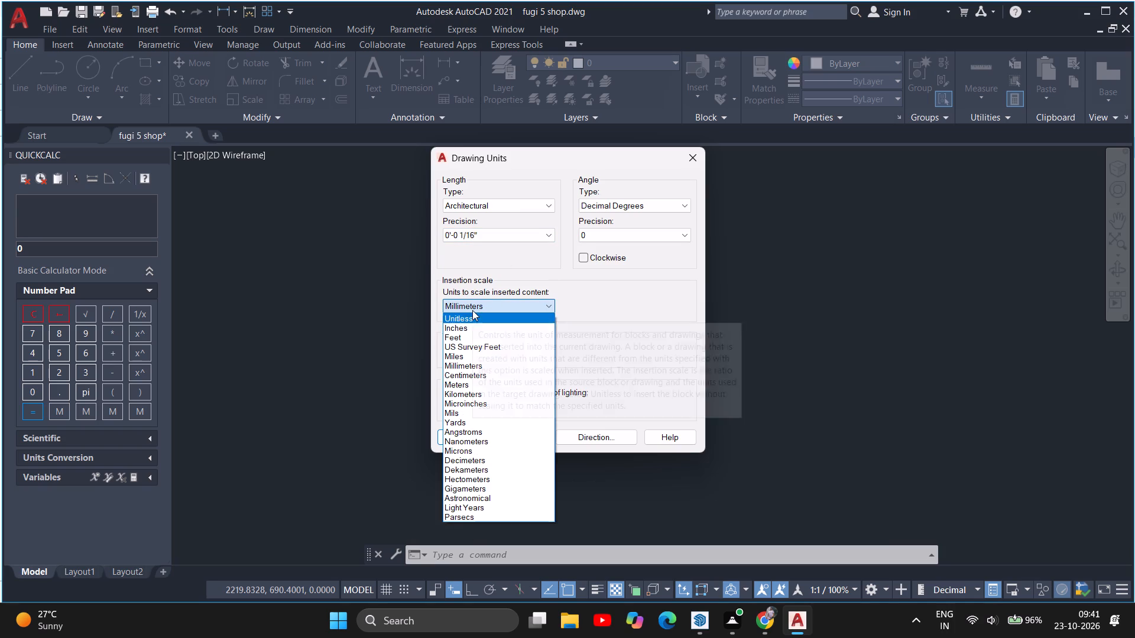
click(476, 327)
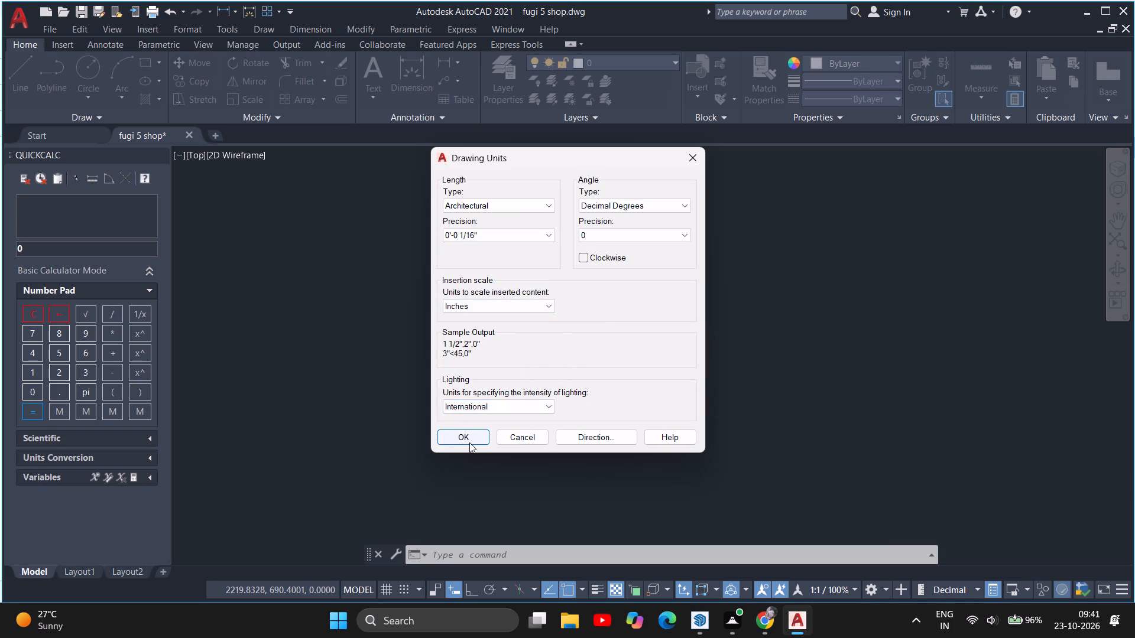
click(469, 442)
Modify the ISO-25 dimension style's primary units to Architectural with 0'-0 1/16" precision and set the style current.
text(ds)
click(531, 479)
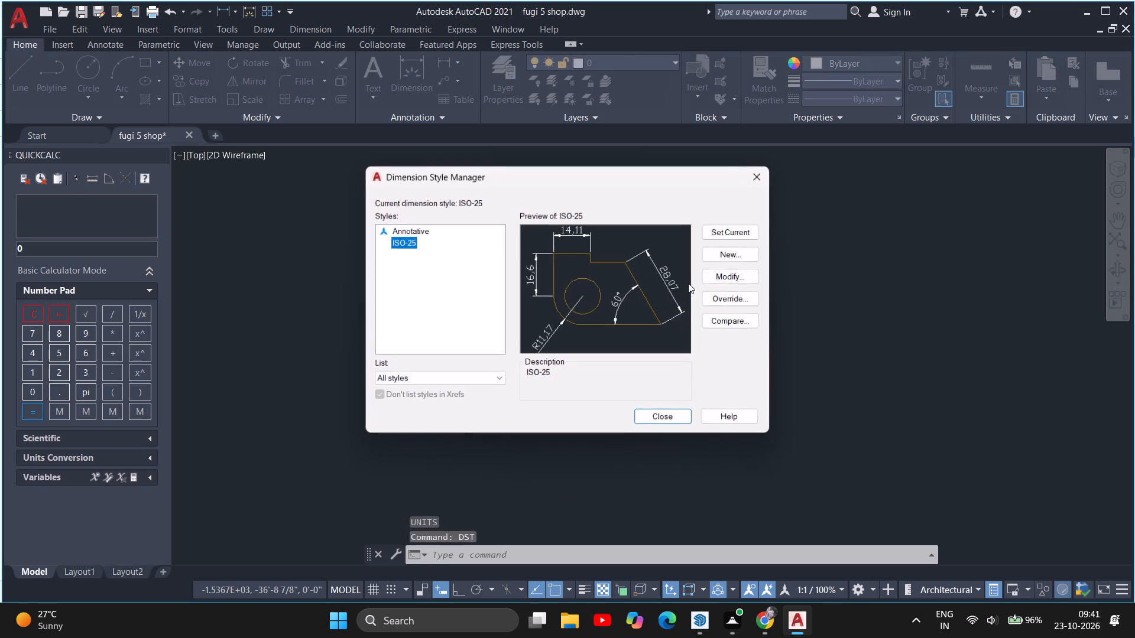
click(736, 275)
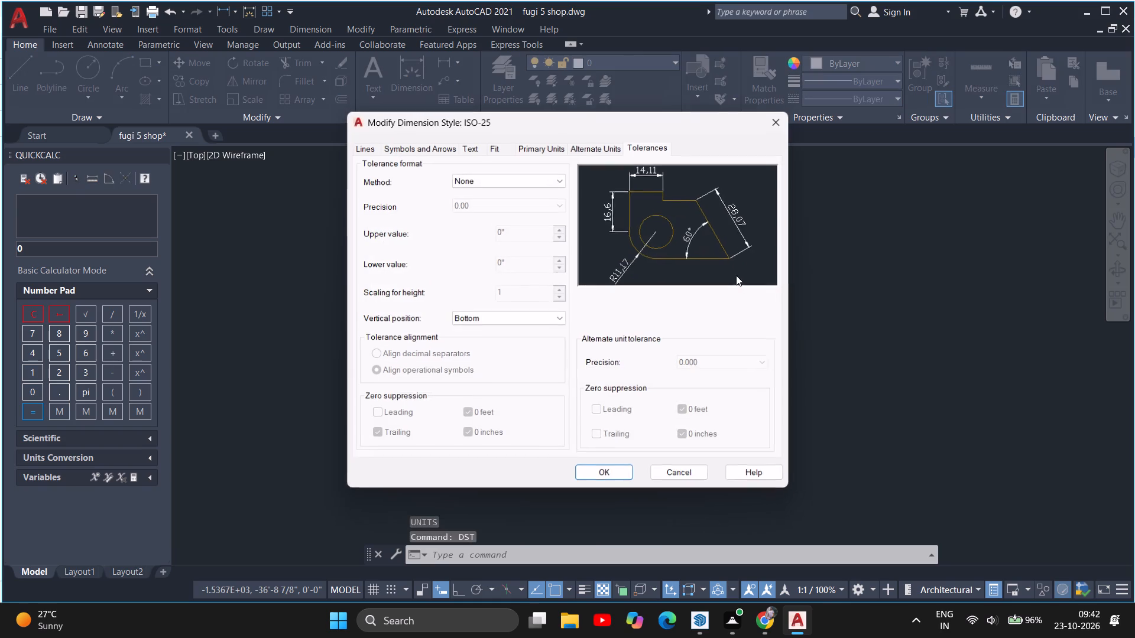
click(552, 148)
click(518, 183)
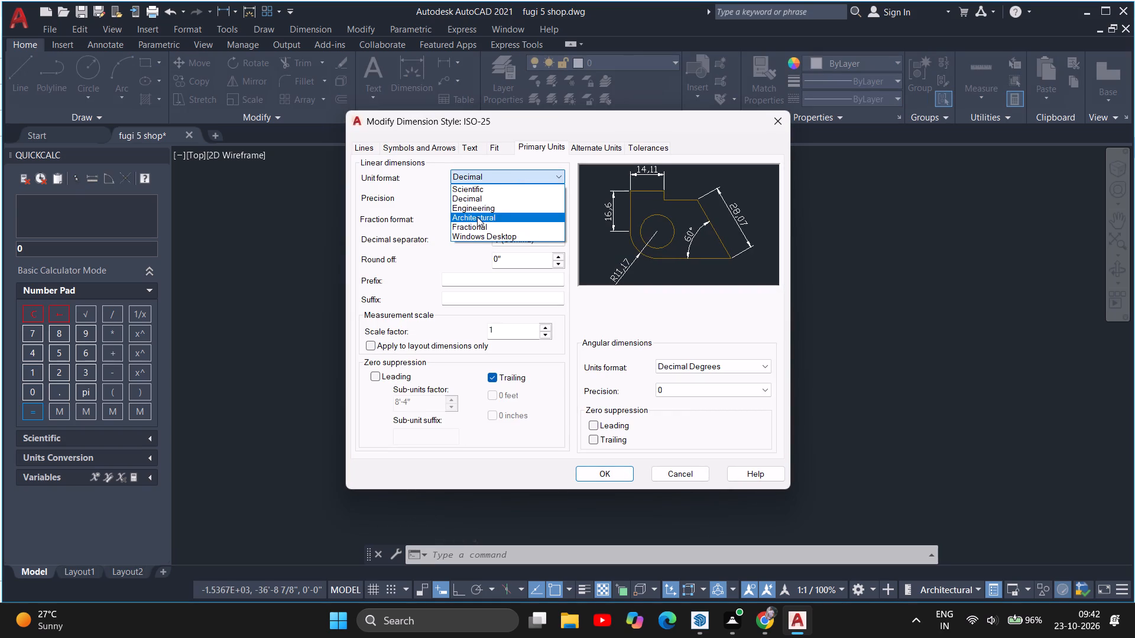
click(476, 216)
click(508, 194)
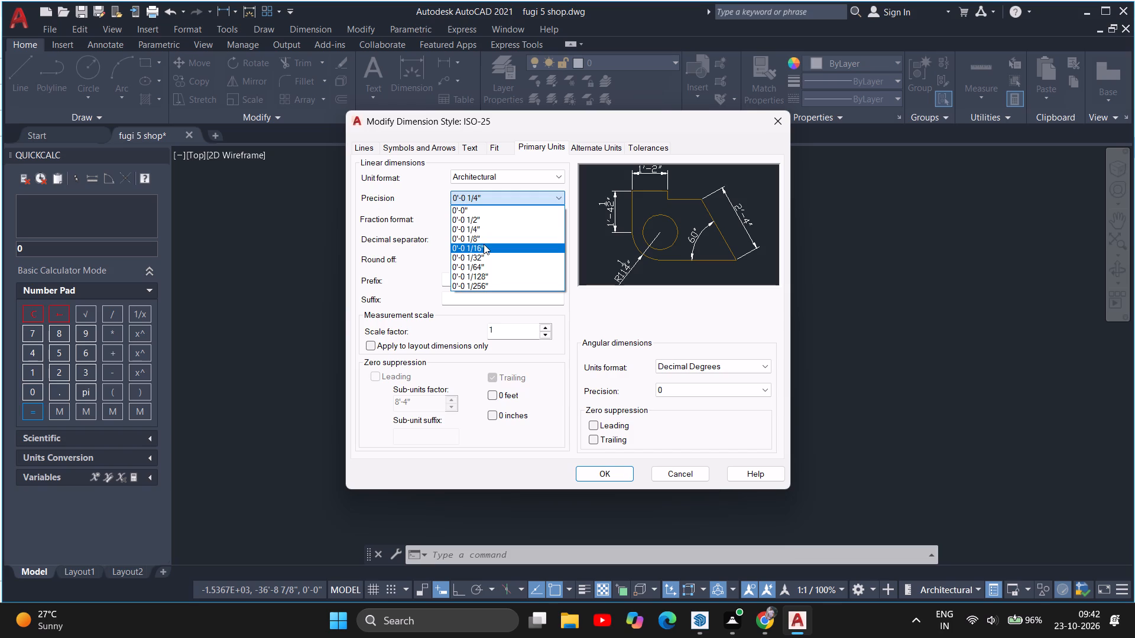
click(484, 245)
click(612, 471)
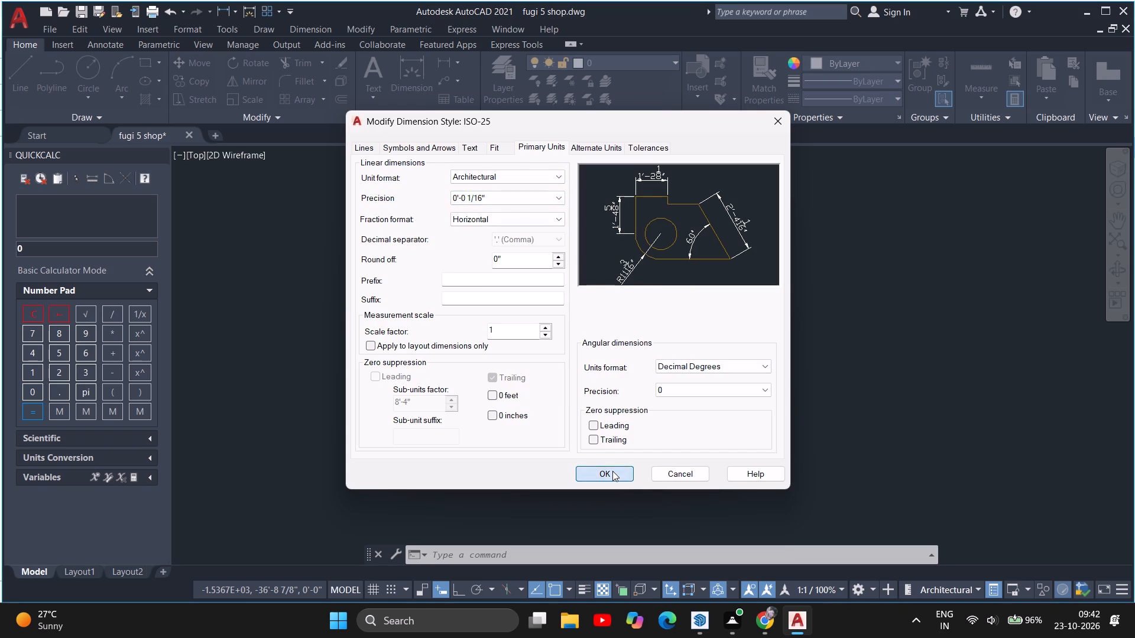
click(740, 229)
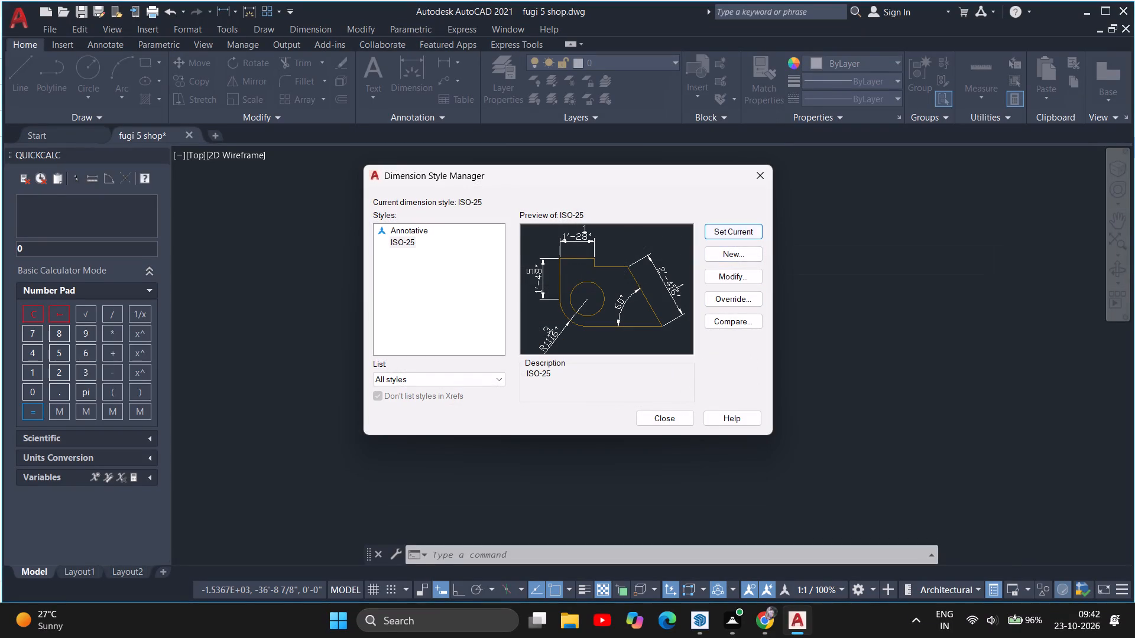
click(672, 419)
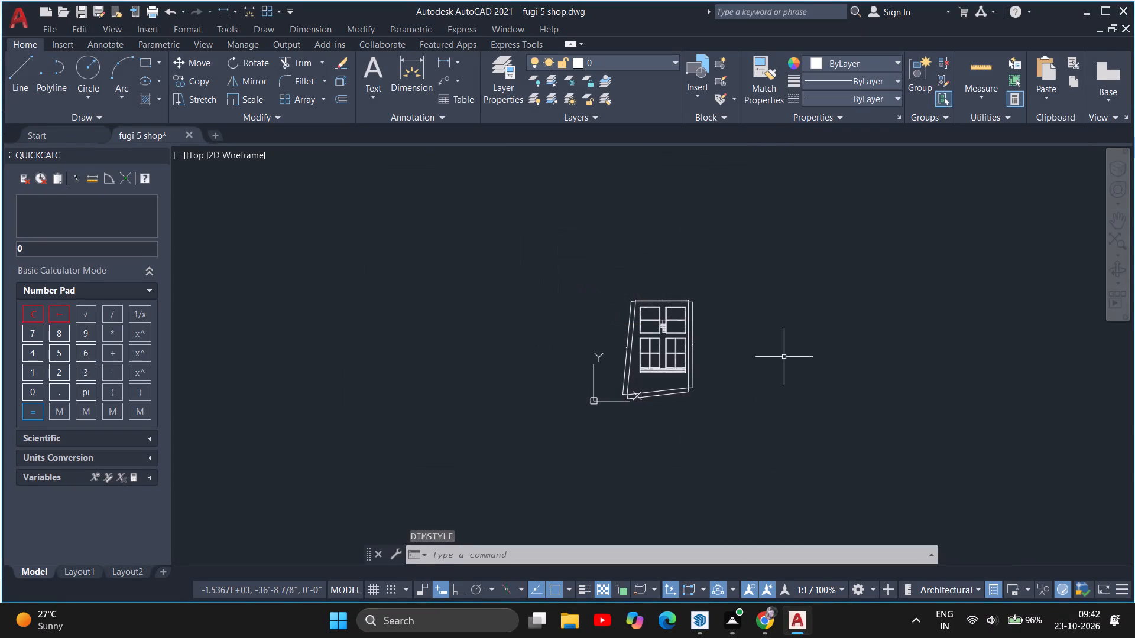
Save the fugi 5 shop drawing.
key(ctrl+s)
Check the dimension along the plot's front edge in the new units.
scroll(690, 411, up, 4)
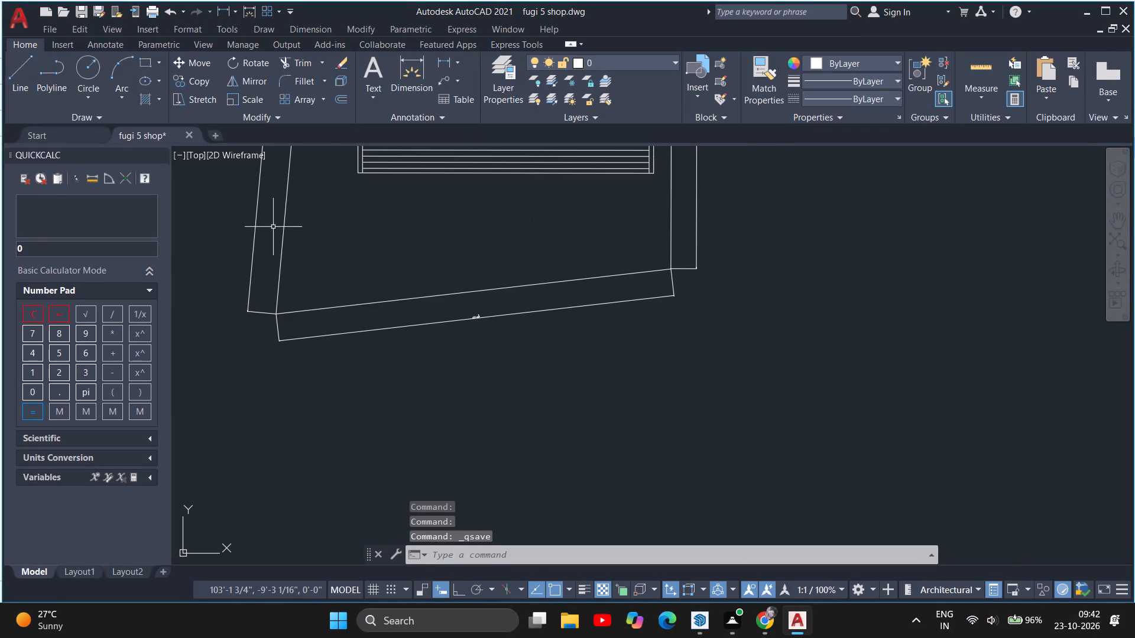
scroll(579, 351, up, 2)
scroll(345, 277, up, 3)
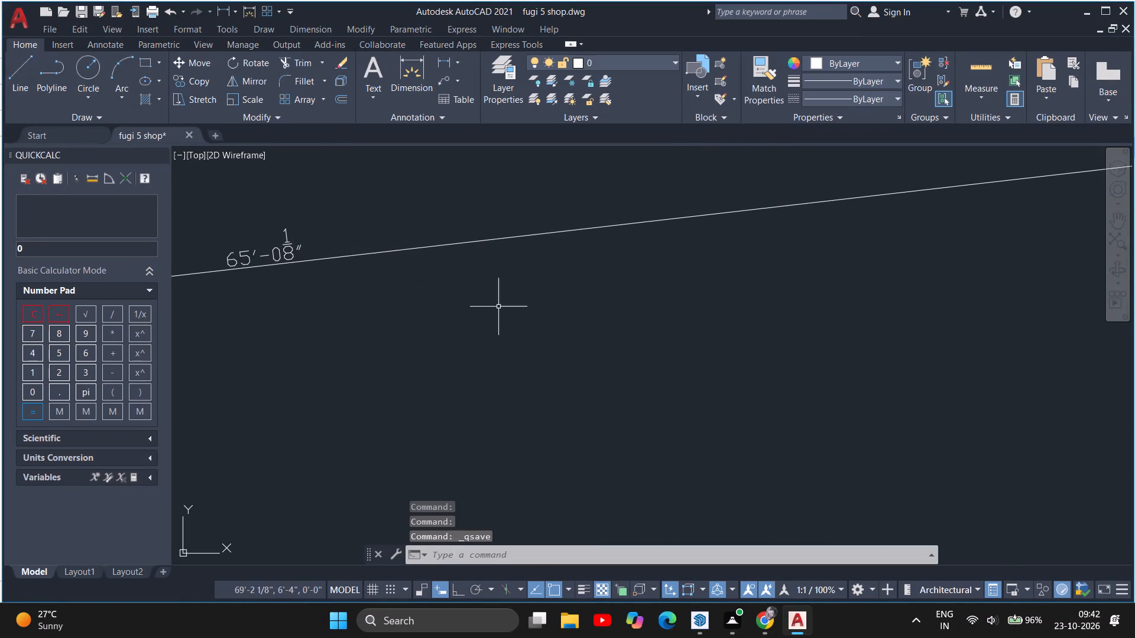
scroll(532, 321, down, 5)
scroll(415, 307, up, 4)
scroll(620, 374, down, 10)
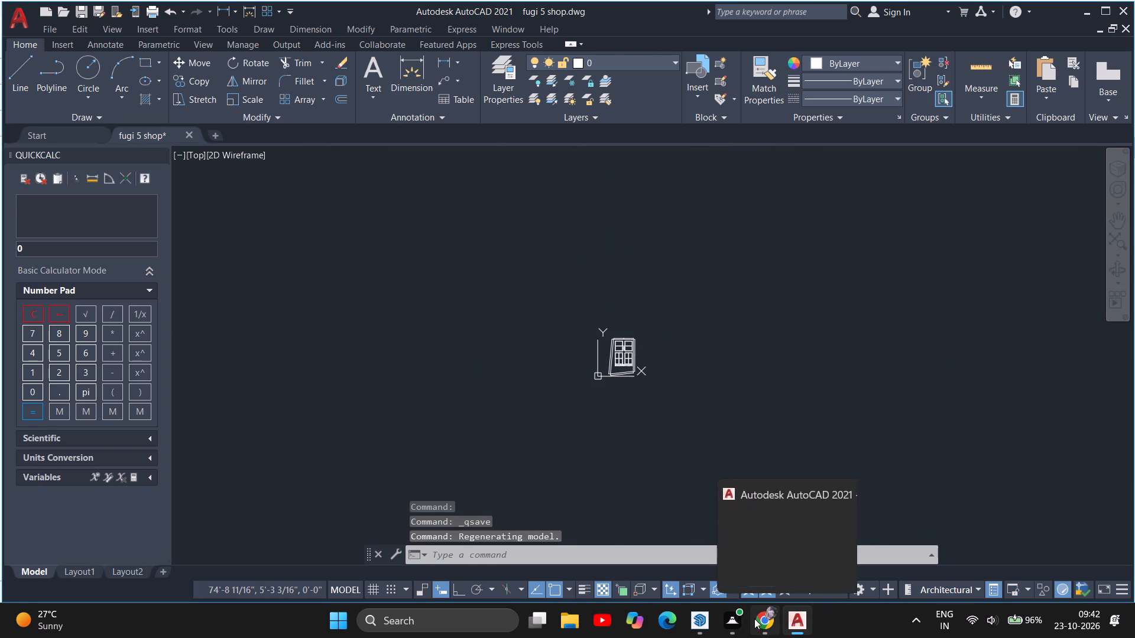
Switch back to the untitled SketchUp model.
click(702, 625)
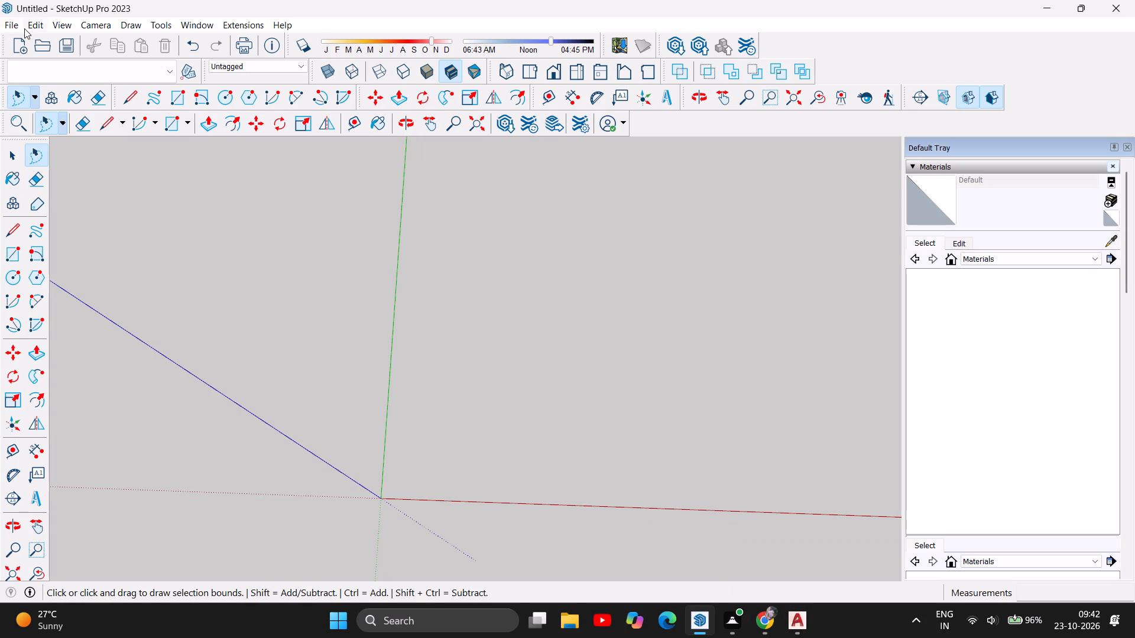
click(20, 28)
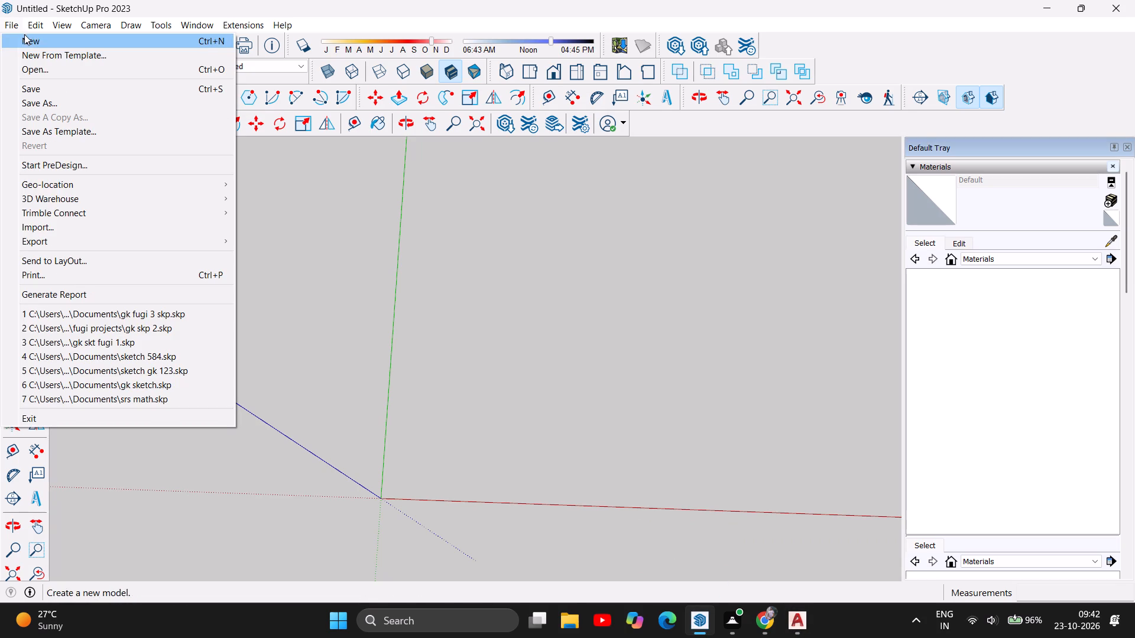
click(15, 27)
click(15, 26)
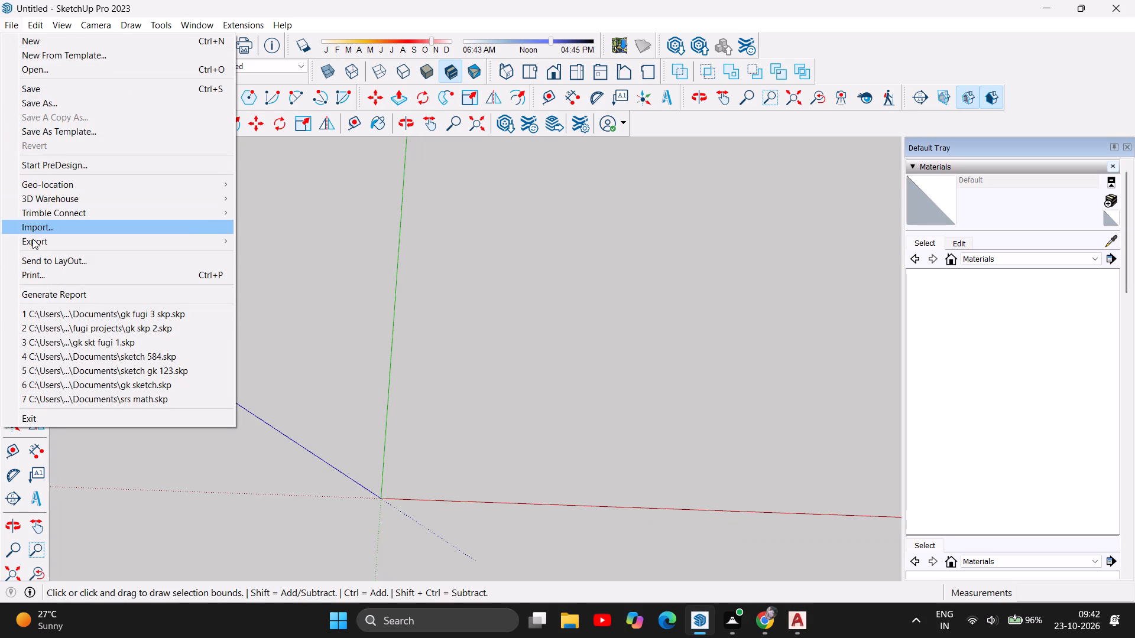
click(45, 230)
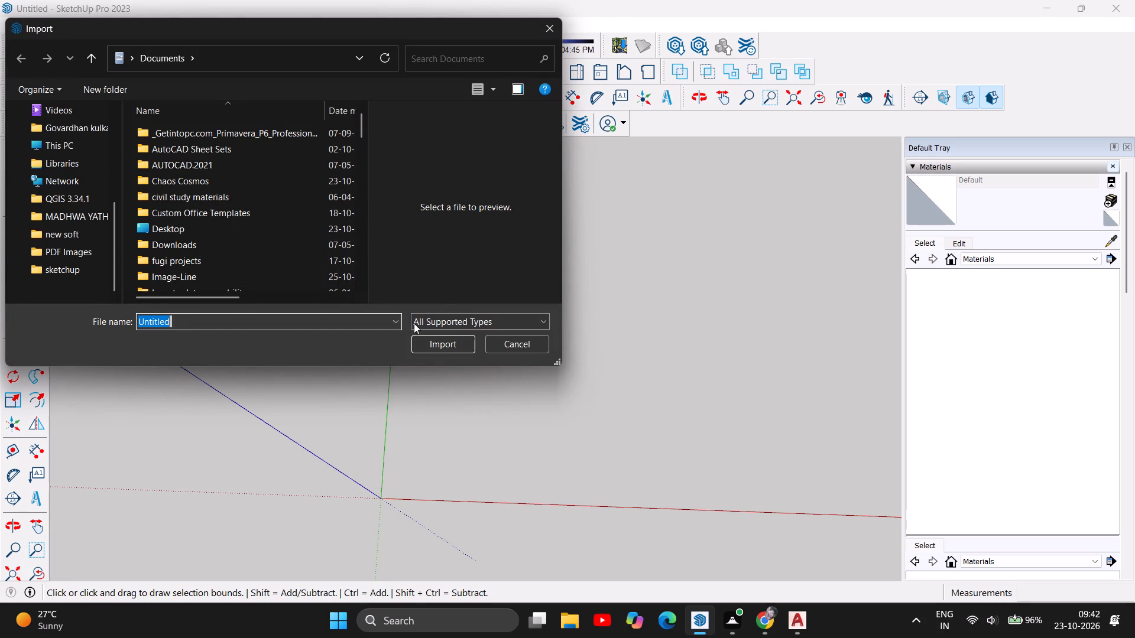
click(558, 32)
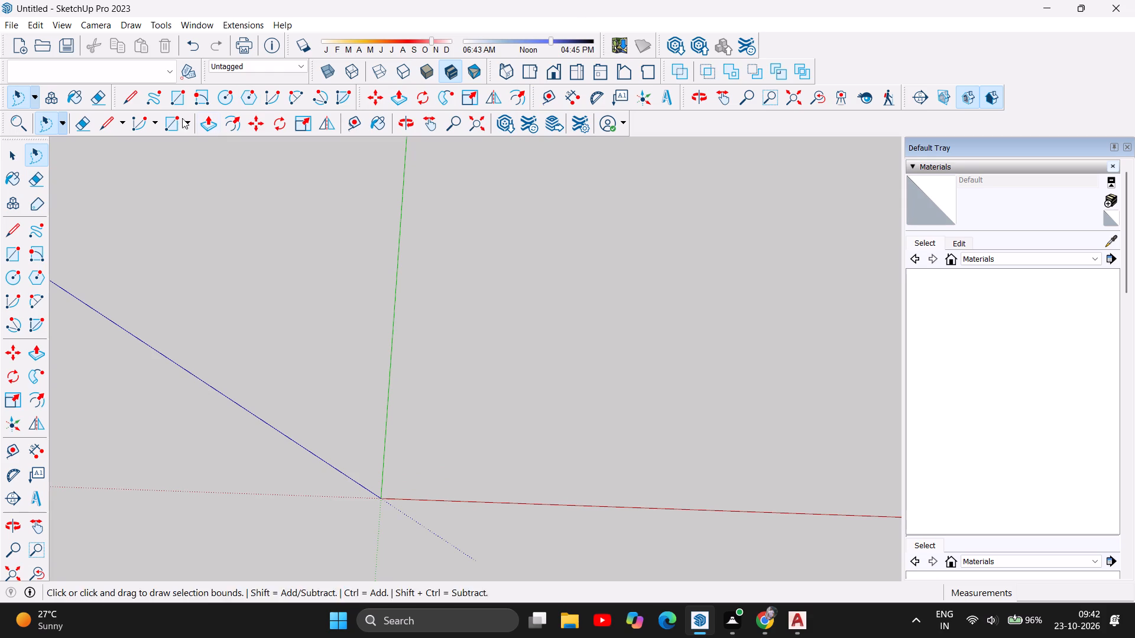
Draw a ground rectangle about 18'7" by 10'11" beside the origin, between the red and green axes.
click(180, 97)
scroll(225, 386, down, 6)
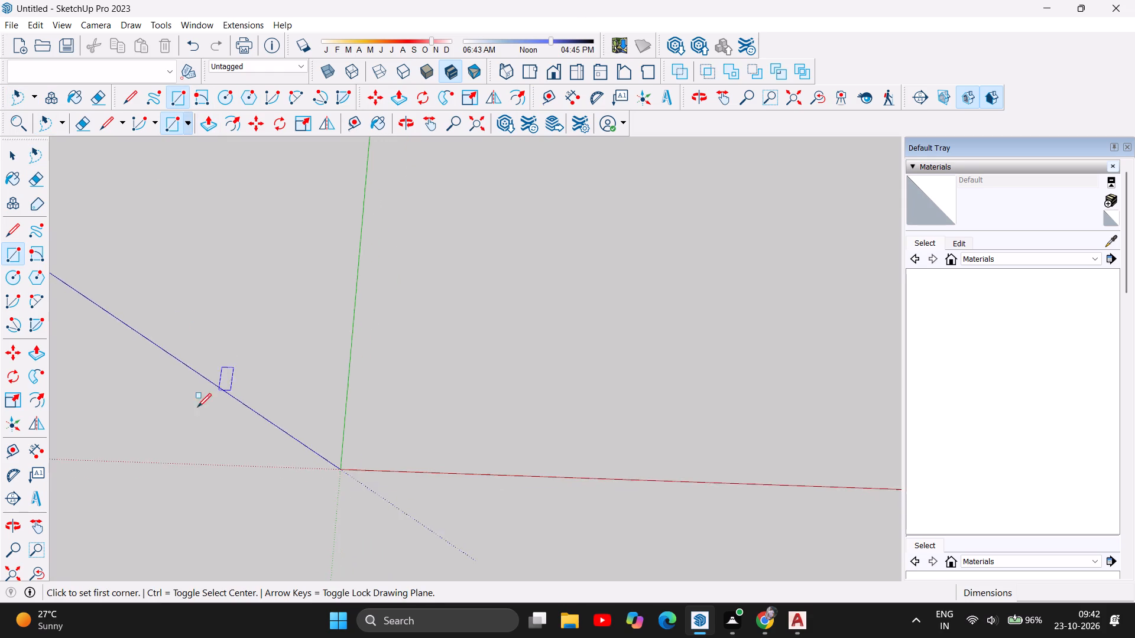
scroll(197, 407, down, 16)
click(338, 185)
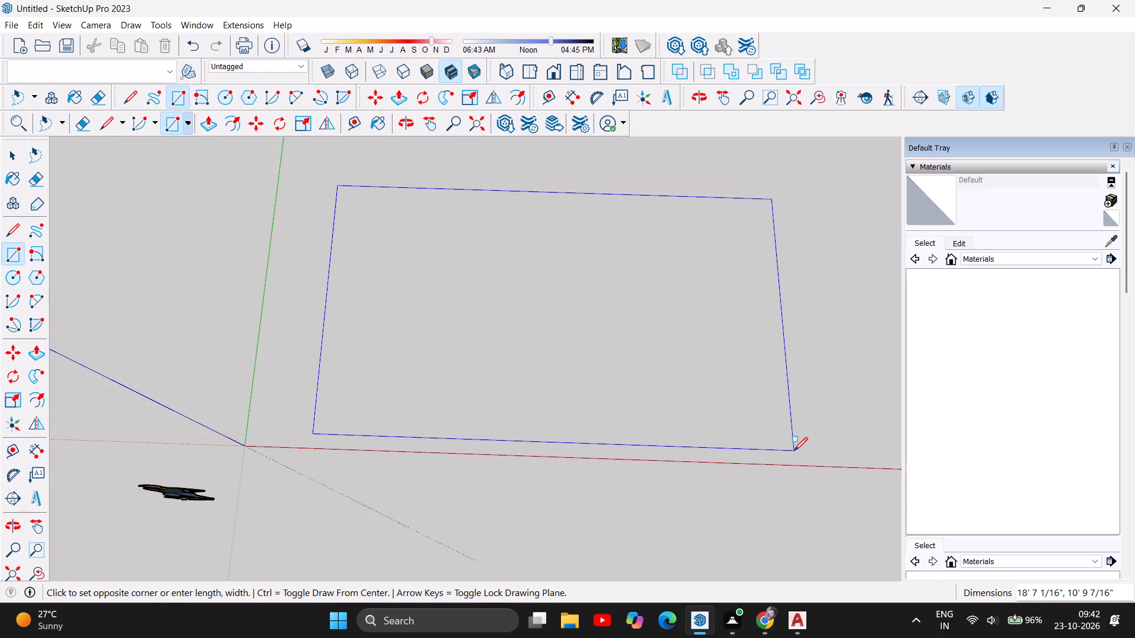
click(794, 455)
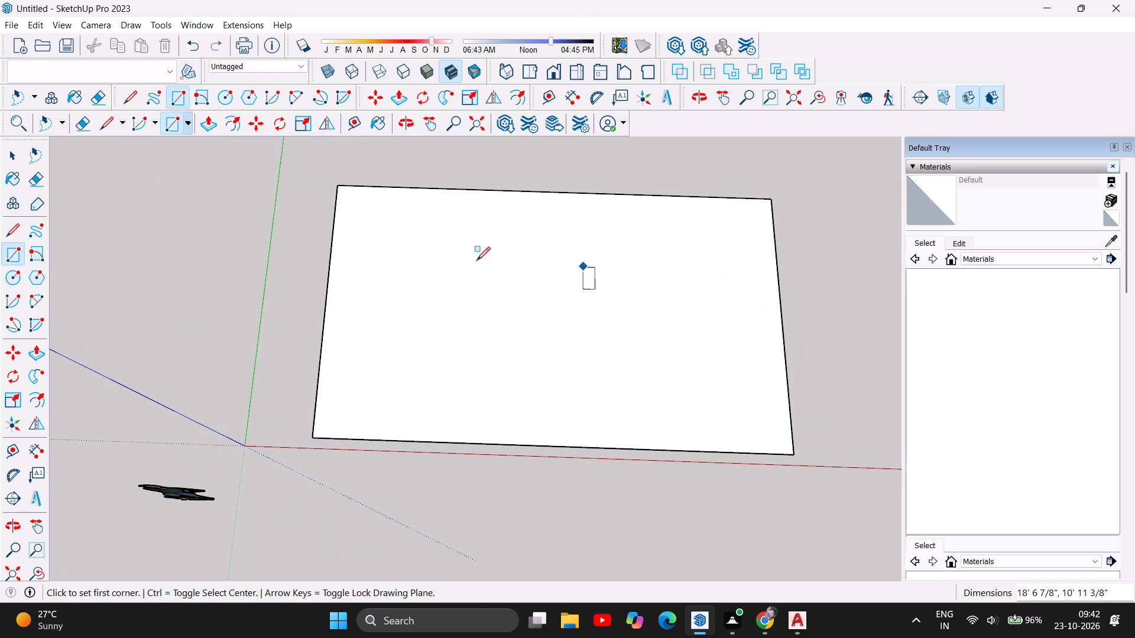
Push/Pull the rectangle's face up 3" into a thin slab.
click(212, 122)
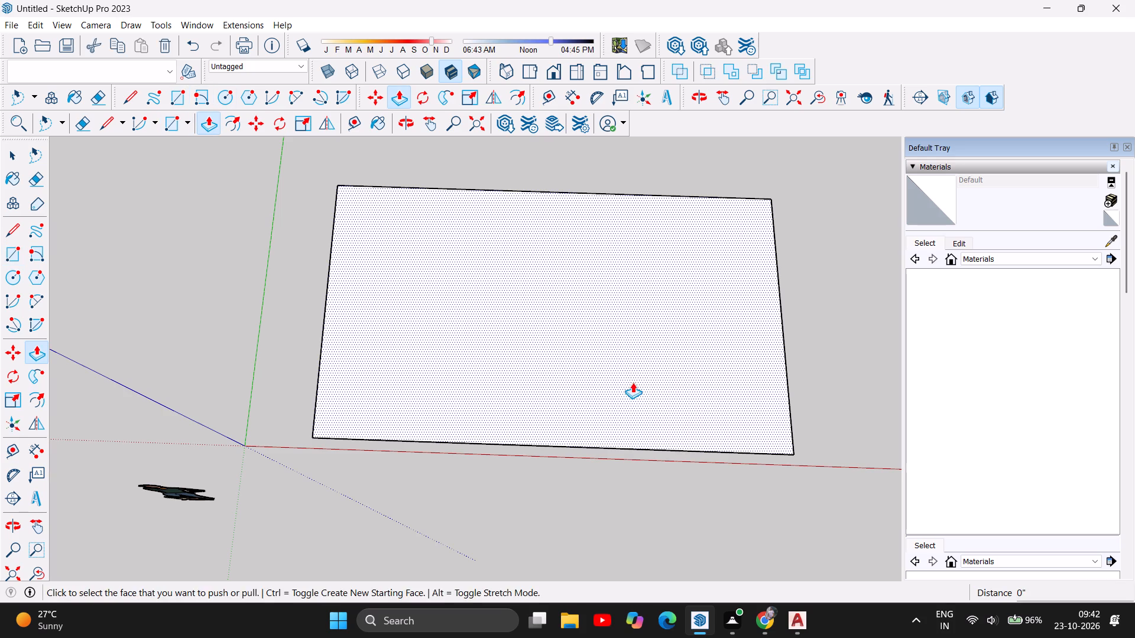
click(631, 381)
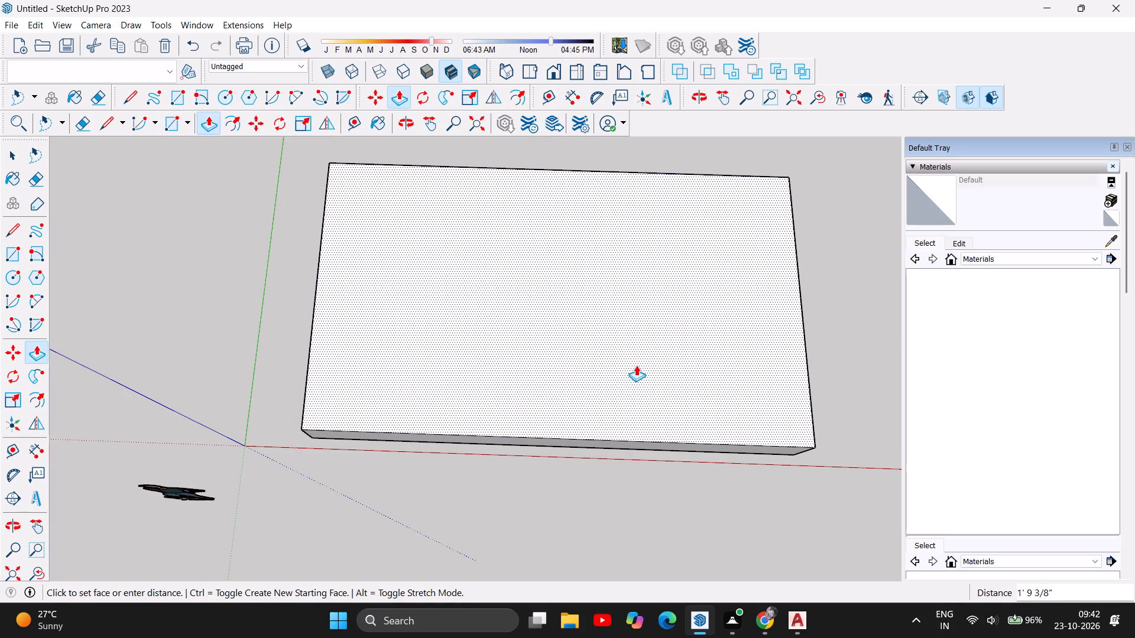
key(3)
key(Return)
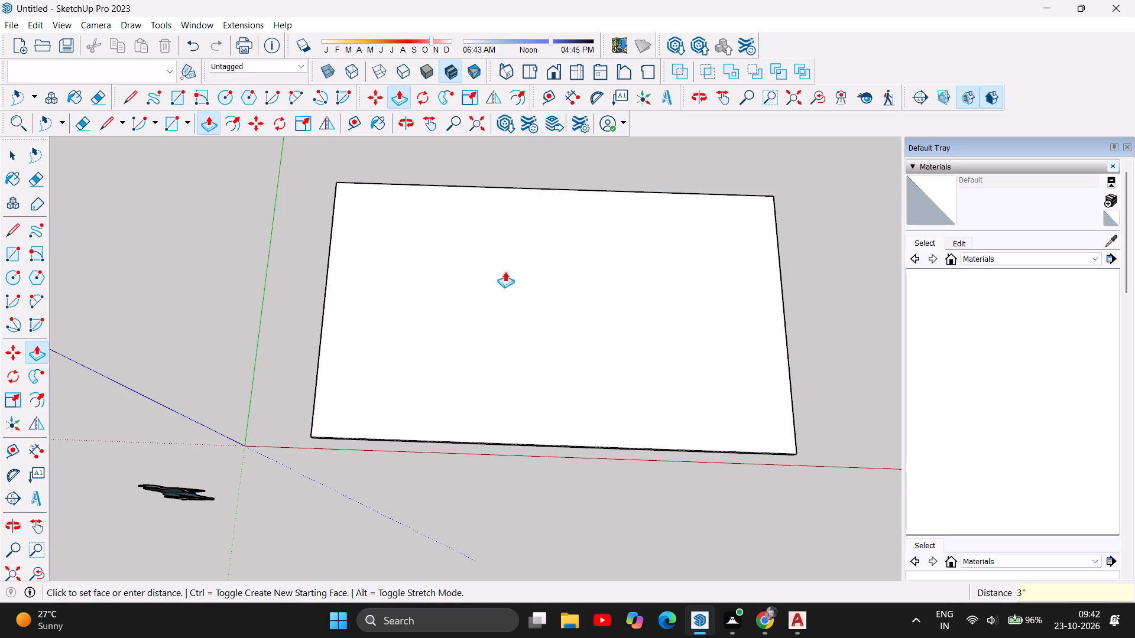
Examine the slab and its thickness from a low side view and from above.
click(410, 127)
drag(543, 492, 543, 294)
drag(559, 427, 569, 388)
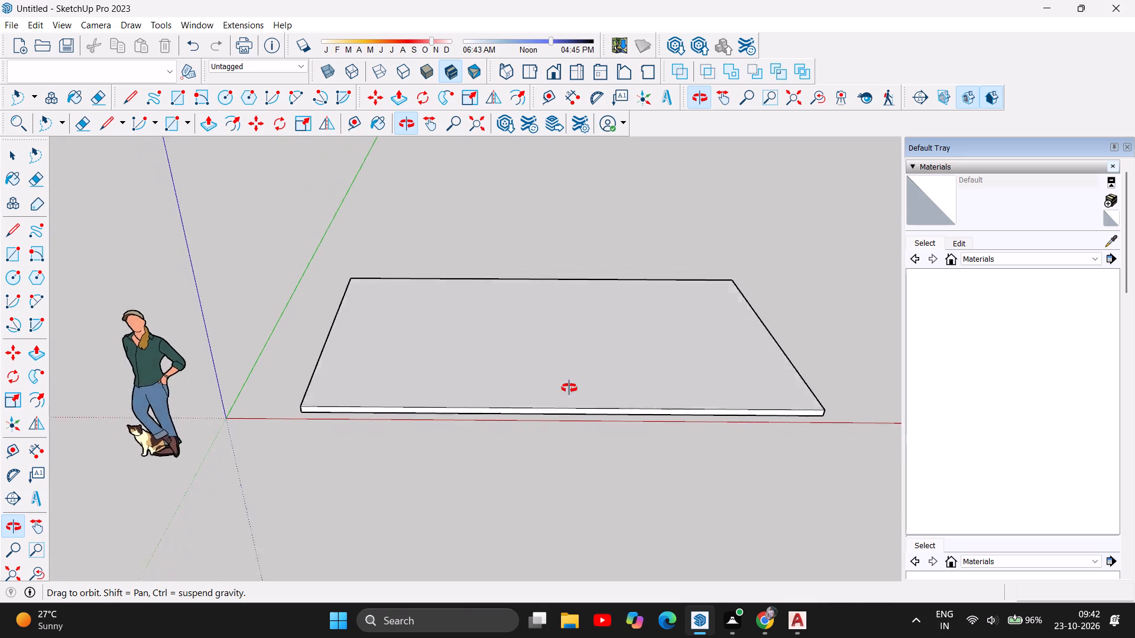
drag(569, 388, 528, 286)
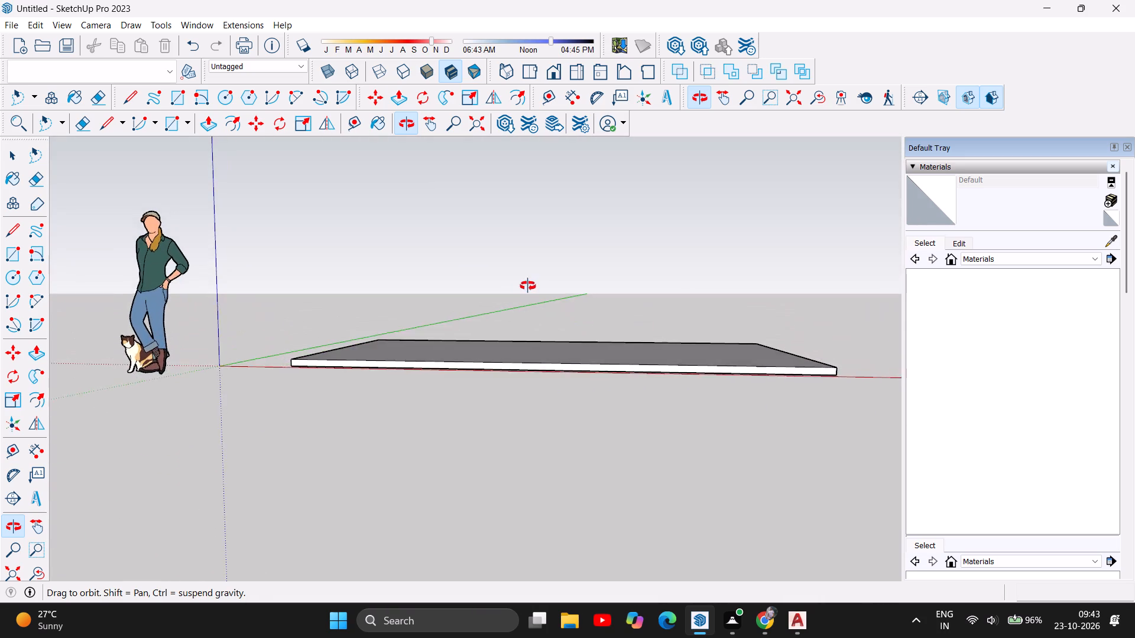
drag(528, 286, 477, 334)
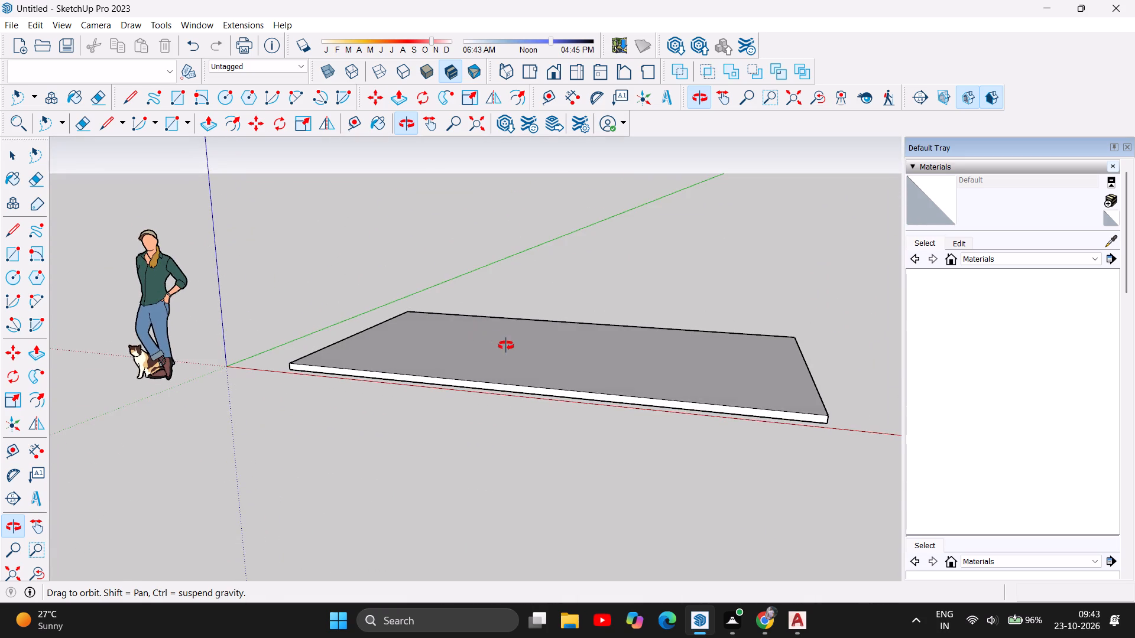
drag(506, 346, 564, 616)
drag(451, 380, 468, 459)
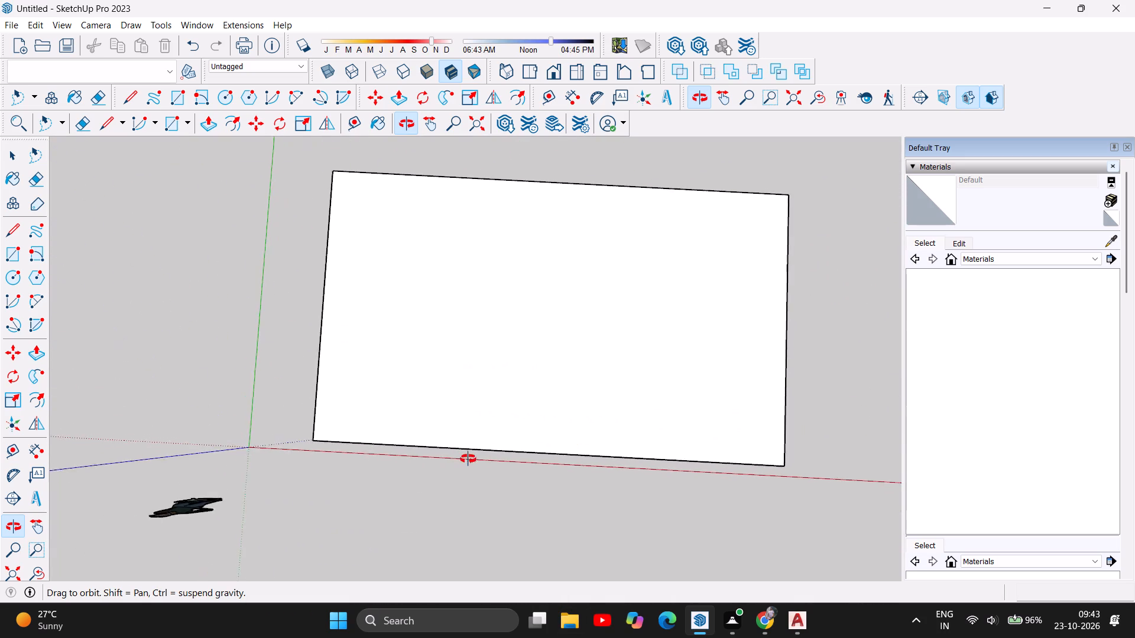
drag(468, 459, 492, 442)
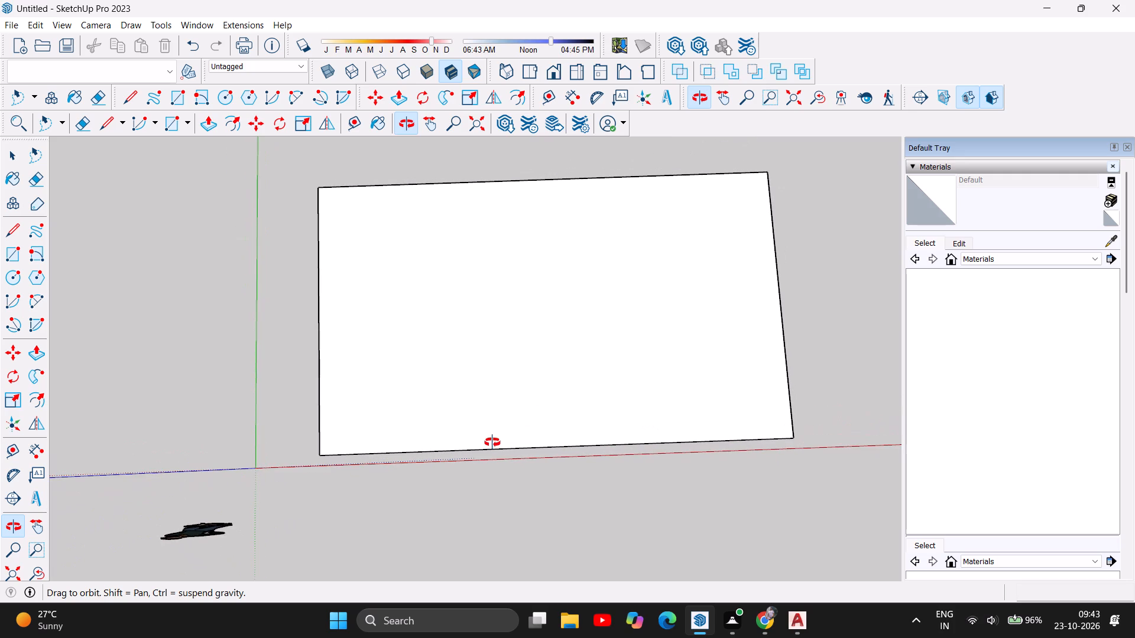
drag(666, 385, 654, 380)
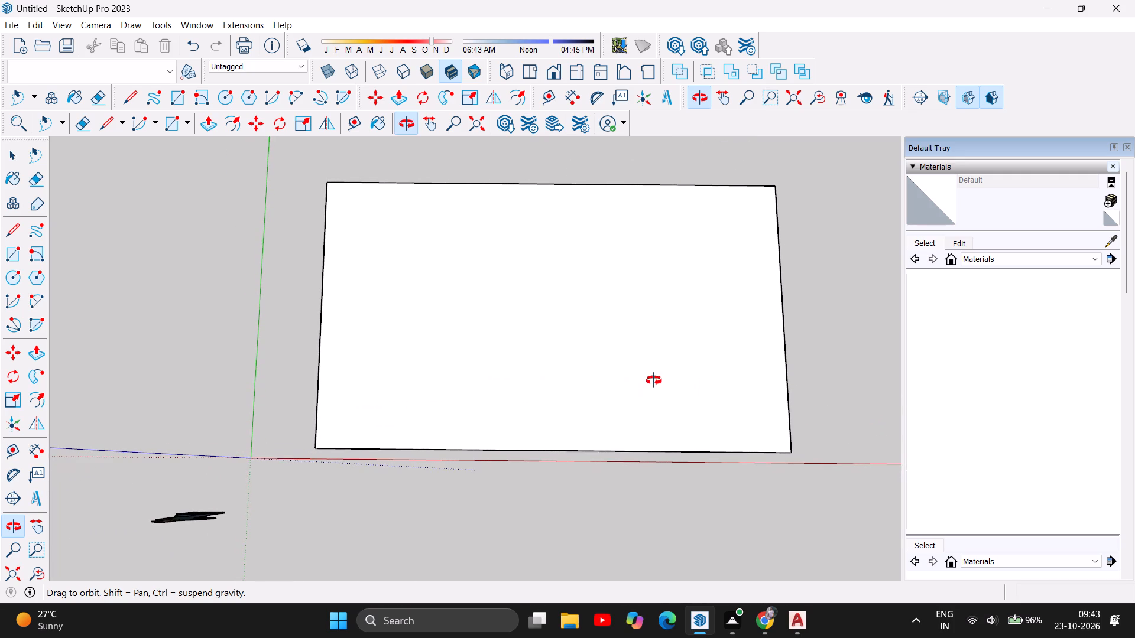
drag(654, 380, 654, 380)
Import the fugi 5 shop drawing into the model and dismiss the import results.
click(10, 24)
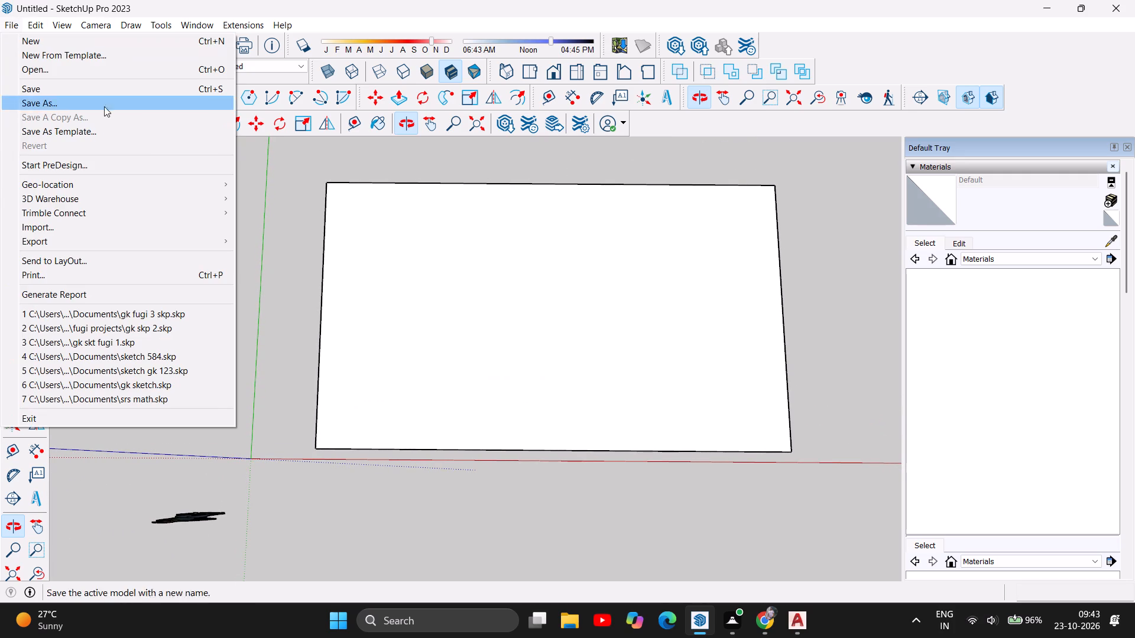
click(69, 227)
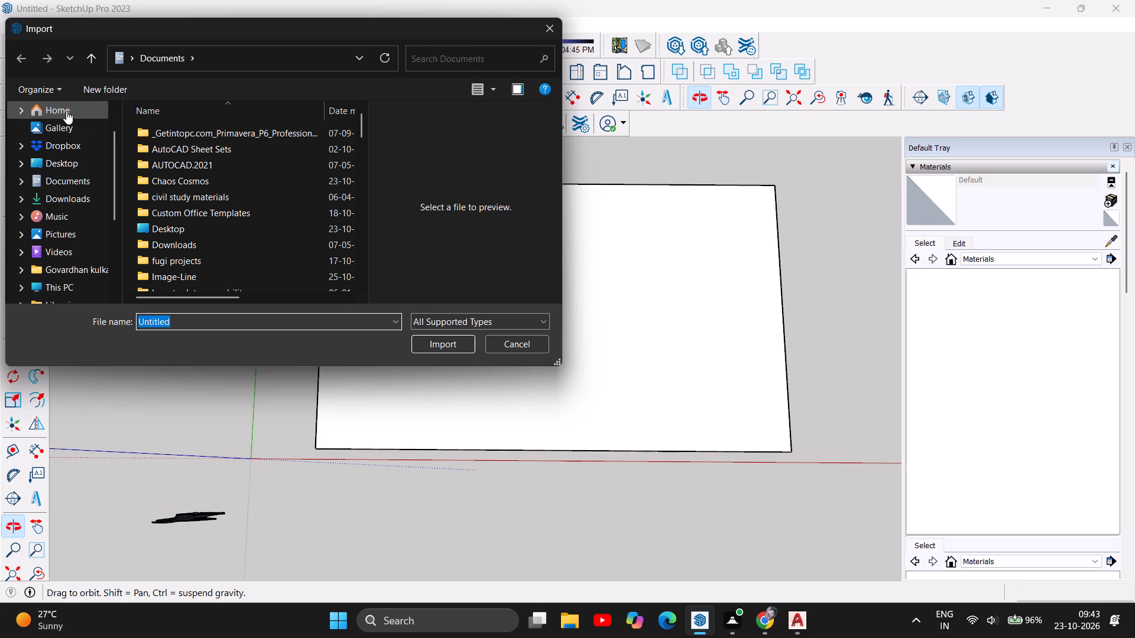
click(66, 111)
click(448, 53)
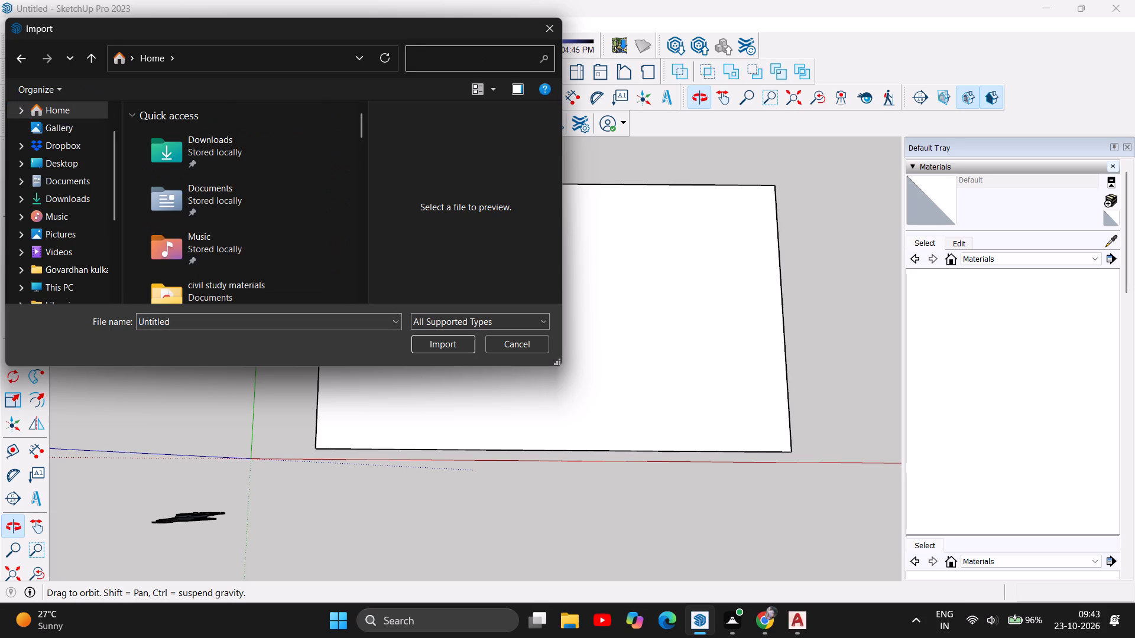
text(fug)
click(245, 122)
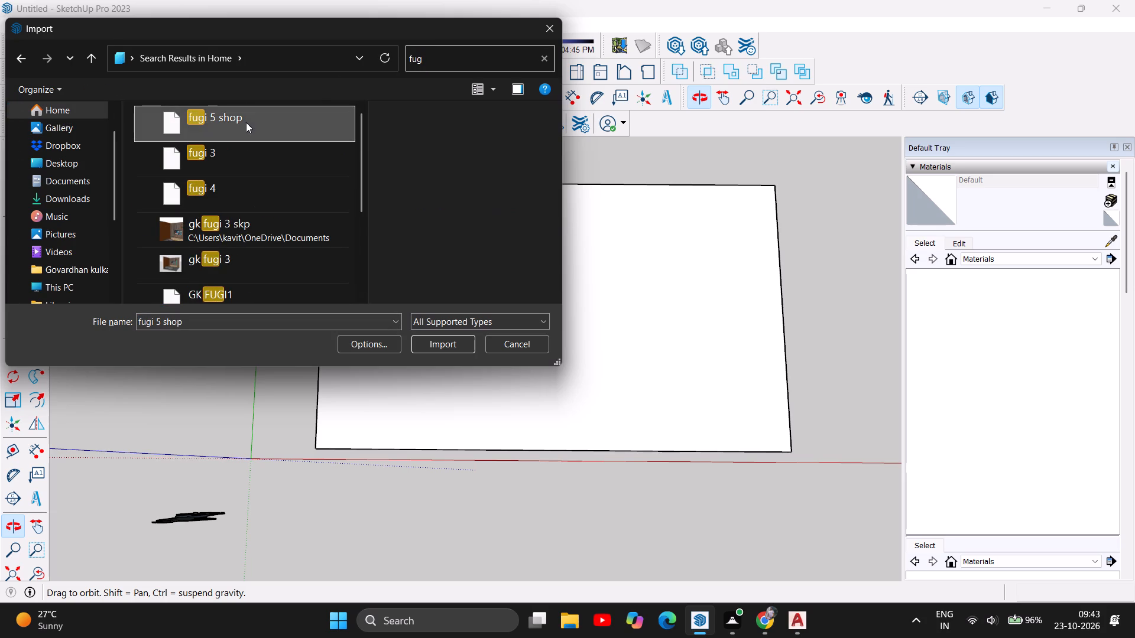
click(443, 346)
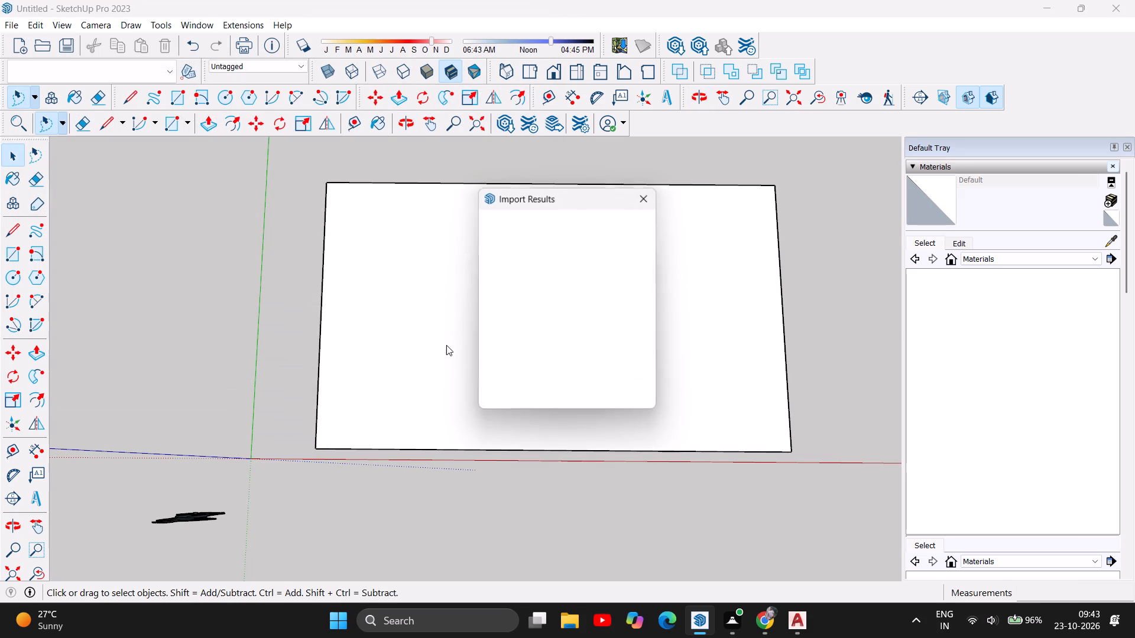
click(621, 393)
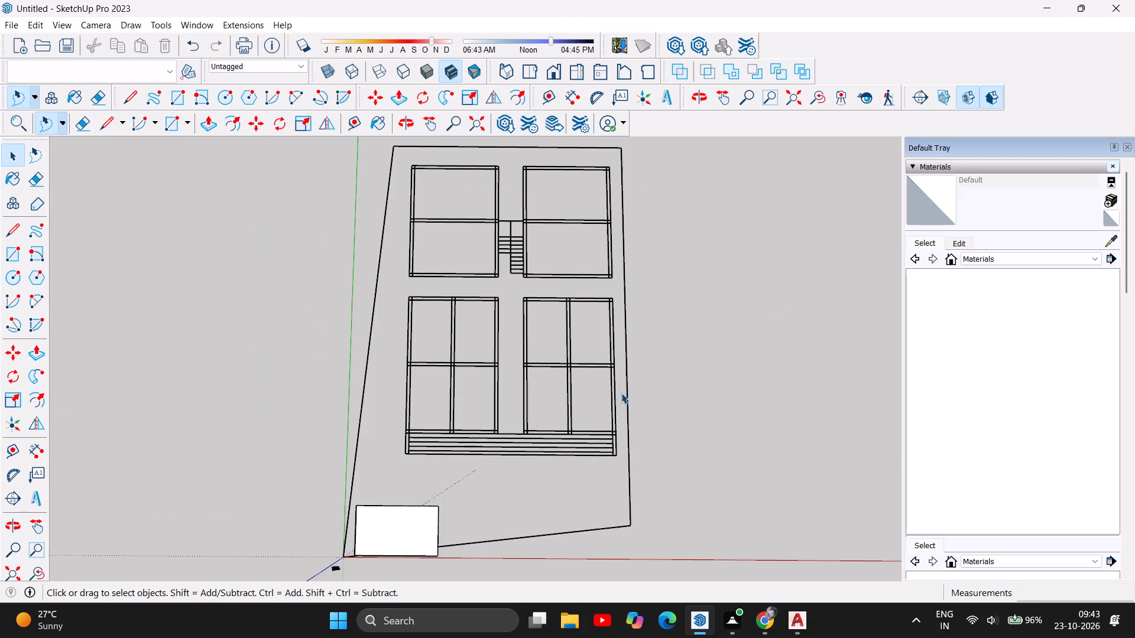
Delete the small trial slab's top face and its edges on every side except the one along the red axis.
scroll(484, 391, down, 5)
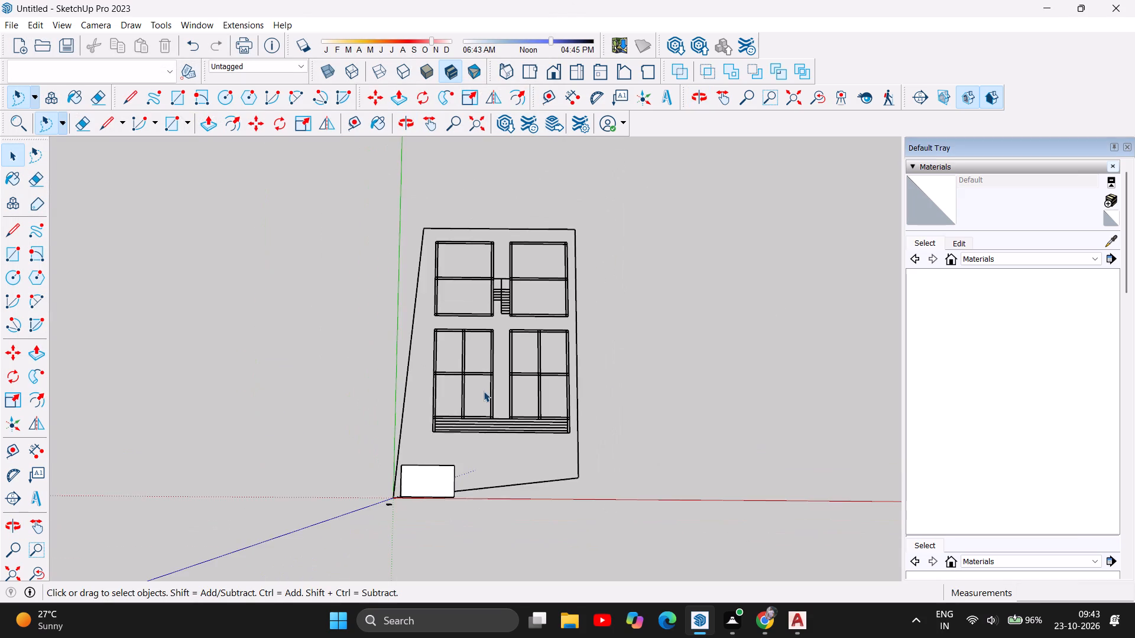
scroll(484, 391, down, 4)
scroll(438, 468, up, 12)
click(451, 440)
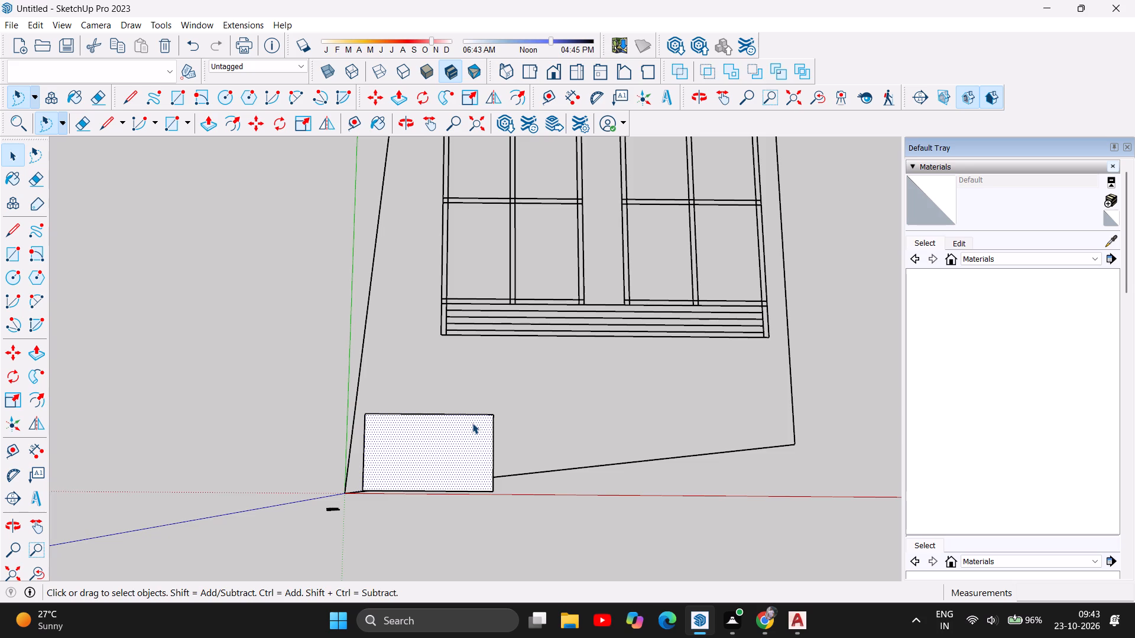
key(Delete)
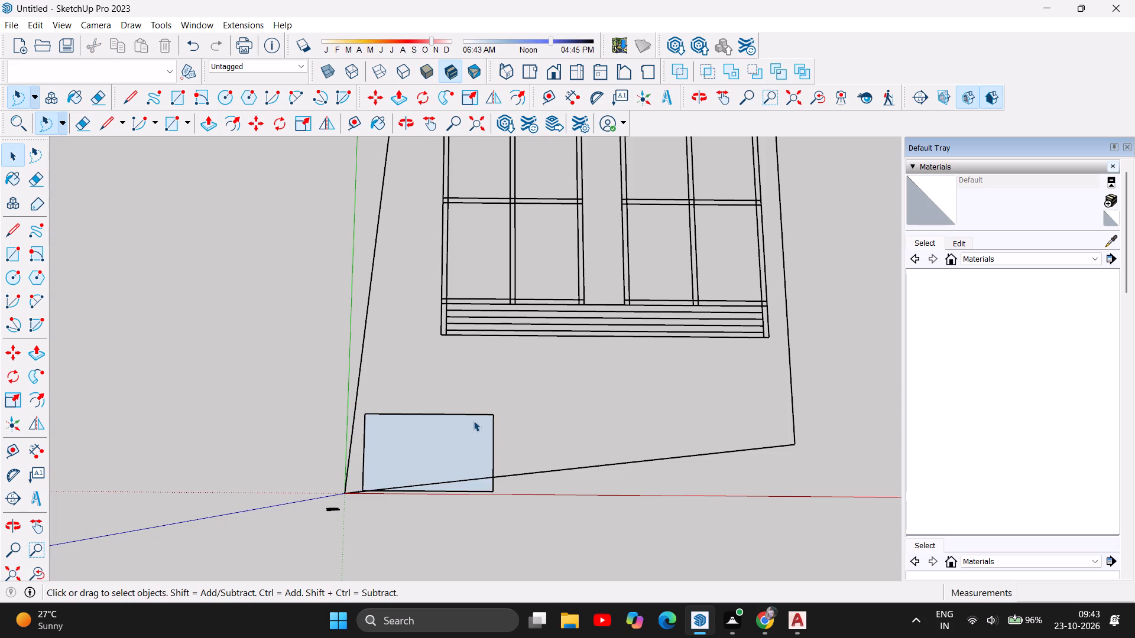
click(494, 434)
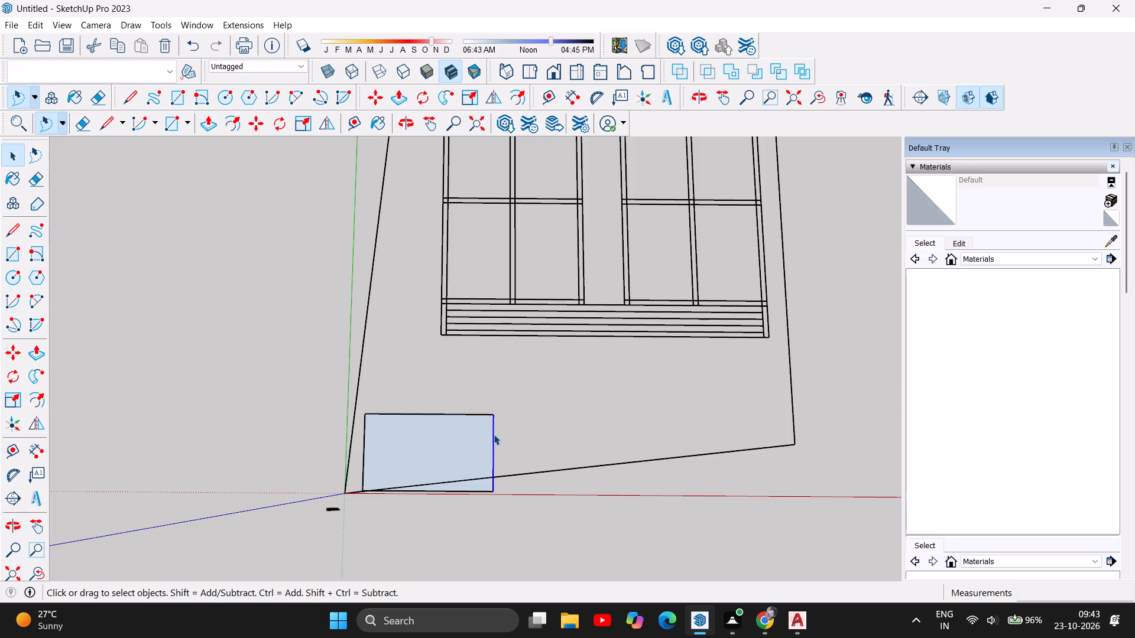
key(Delete)
click(492, 434)
key(Delete)
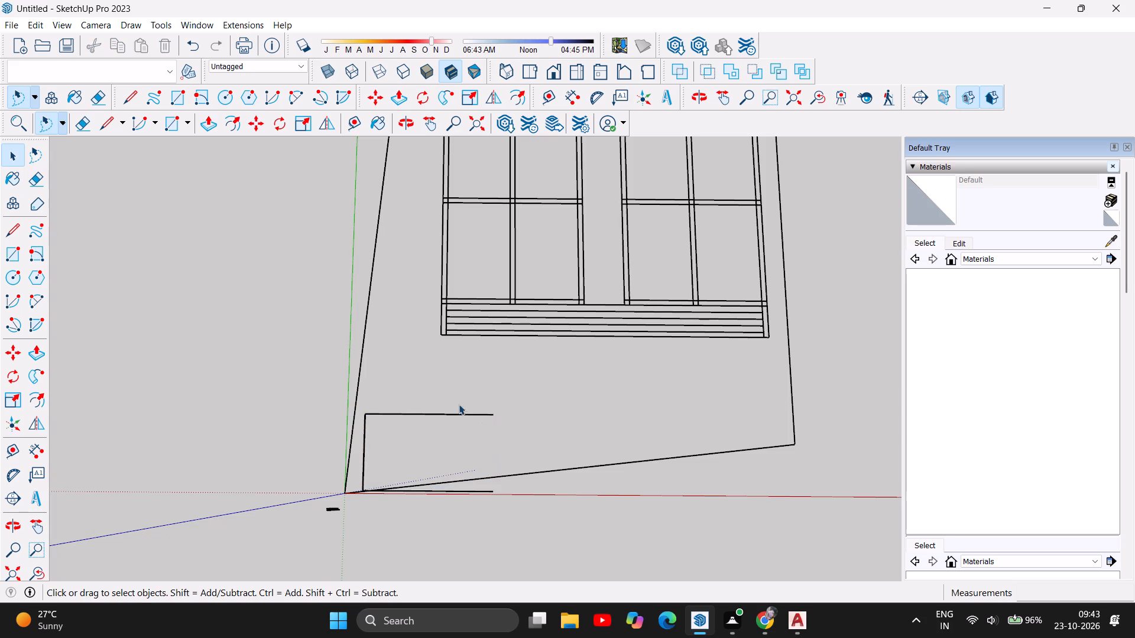
click(469, 413)
key(Delete)
click(403, 414)
key(Delete)
click(365, 432)
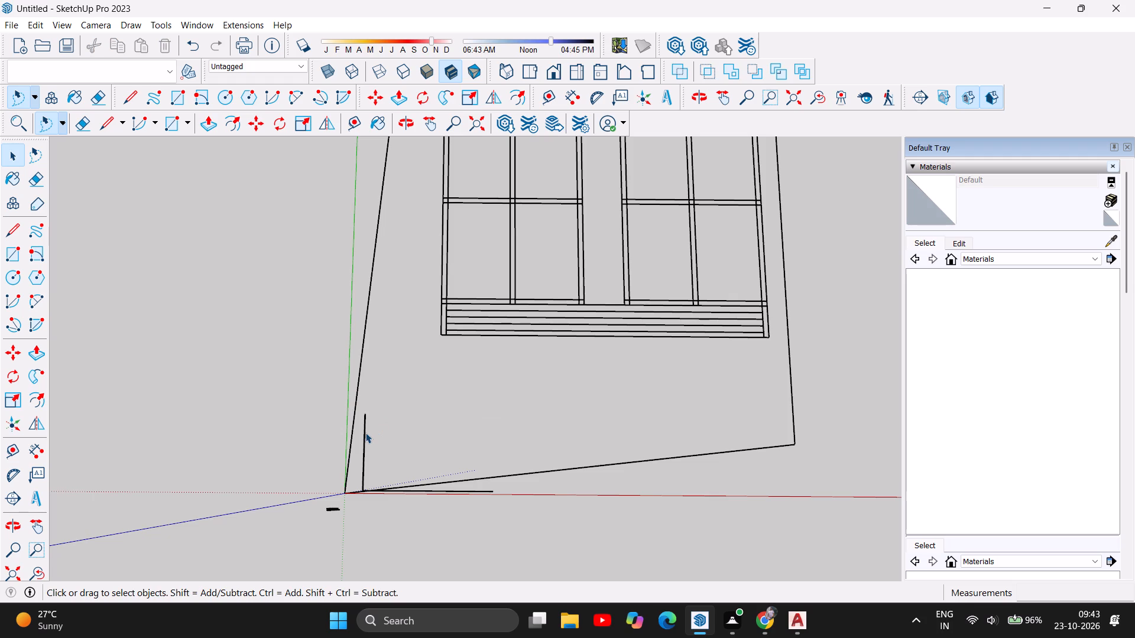
key(Delete)
click(365, 434)
key(Delete)
Delete the slab's remaining edges and leftover line fragments along the red axis near the origin.
scroll(447, 498, up, 12)
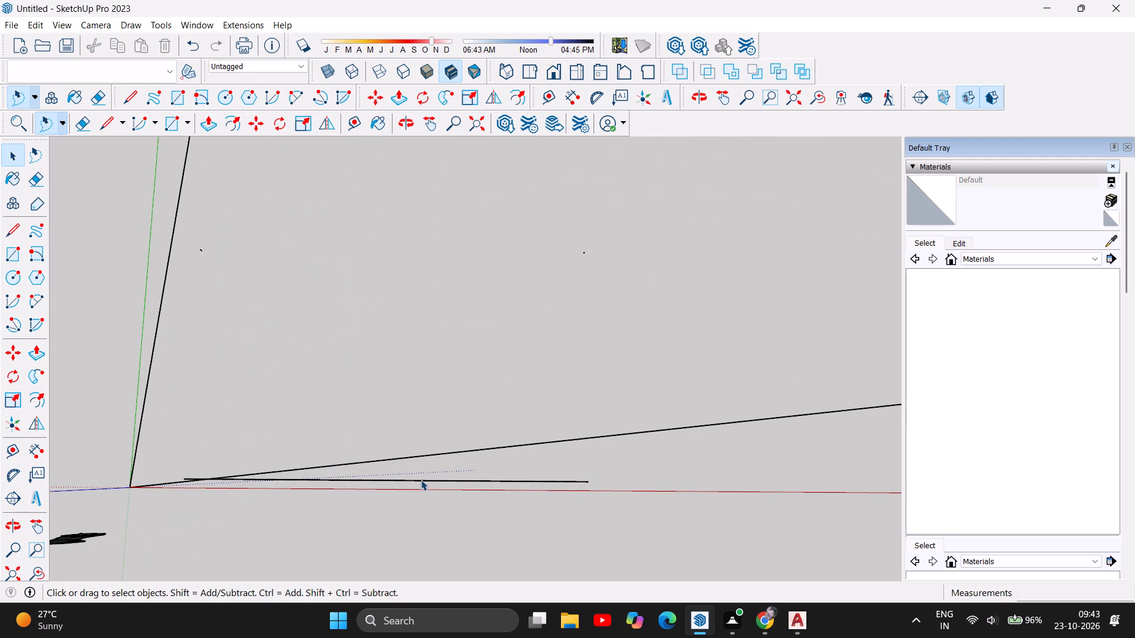
click(421, 480)
key(Delete)
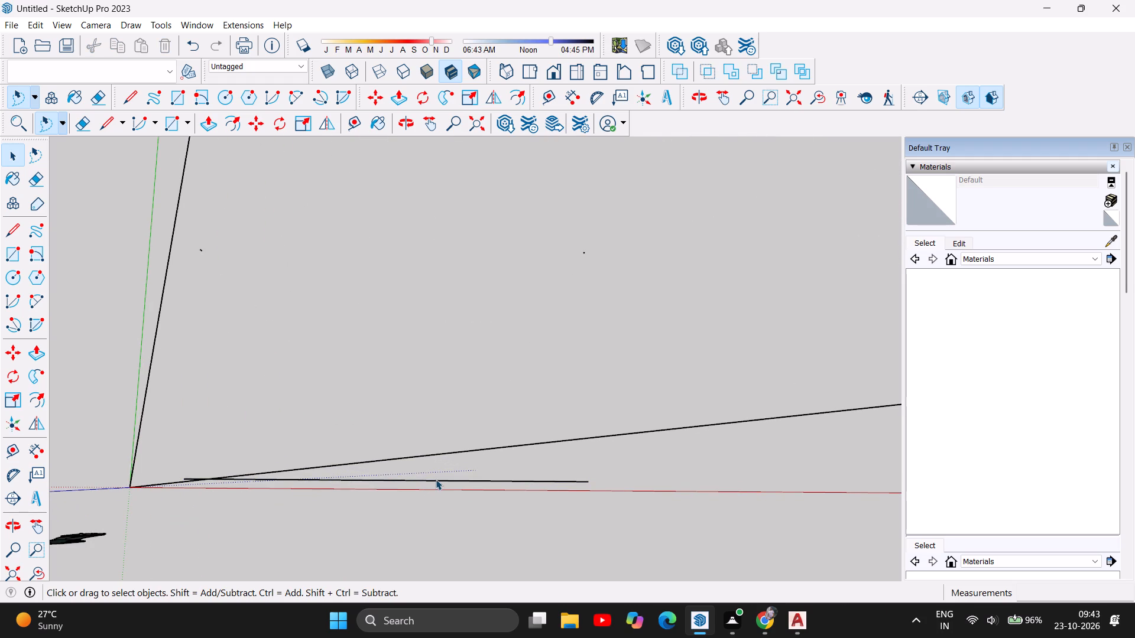
click(435, 478)
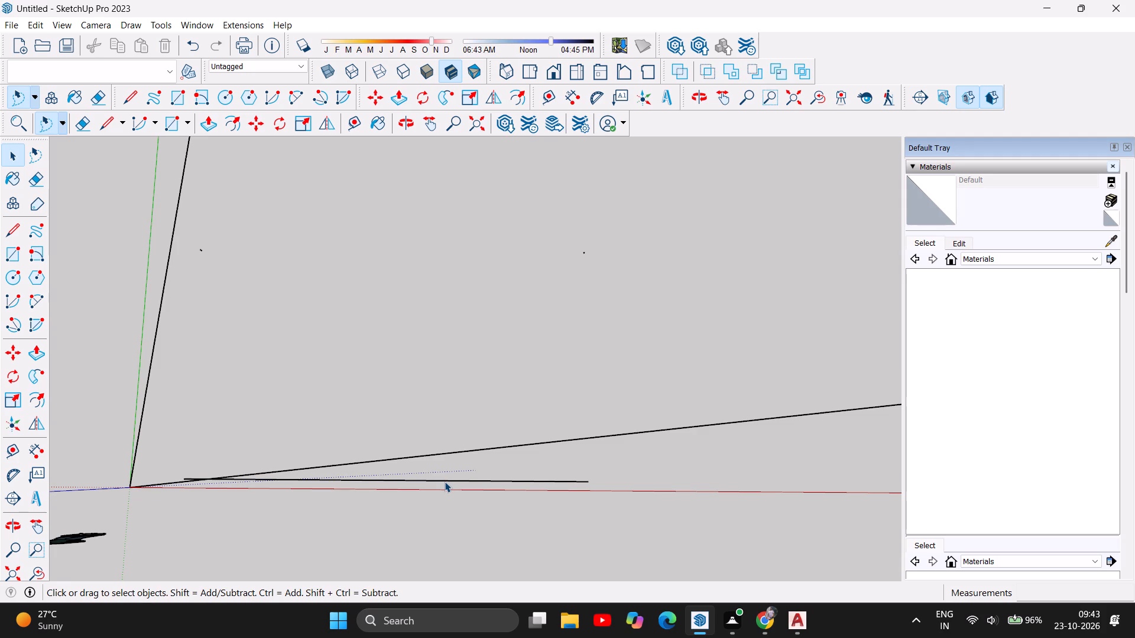
click(445, 481)
key(Delete)
scroll(161, 474, up, 6)
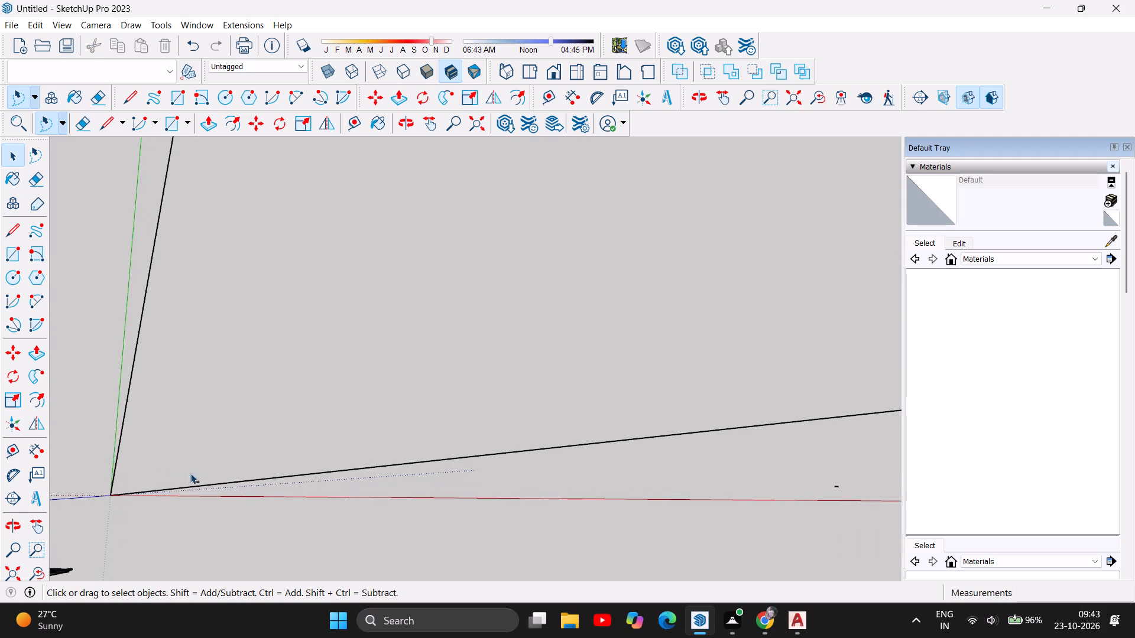
scroll(196, 470, up, 12)
click(196, 502)
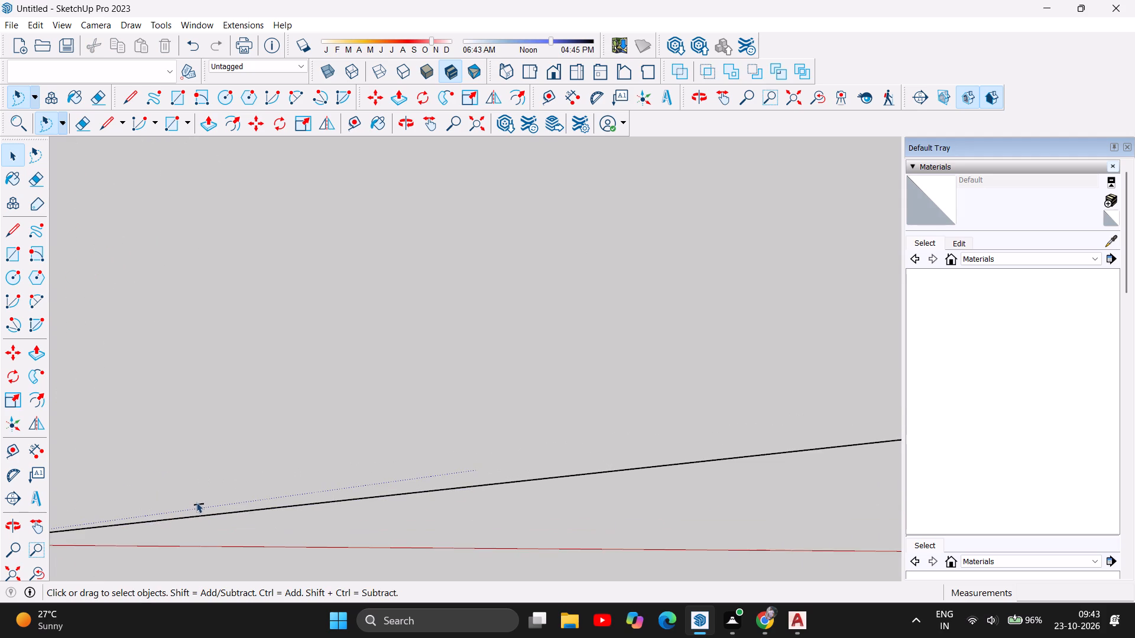
click(200, 503)
key(Delete)
Lasso-select the whole imported plan with the scale figure and move it about 50' from the origin, between the red and green axes.
scroll(247, 471, down, 17)
scroll(247, 491, down, 8)
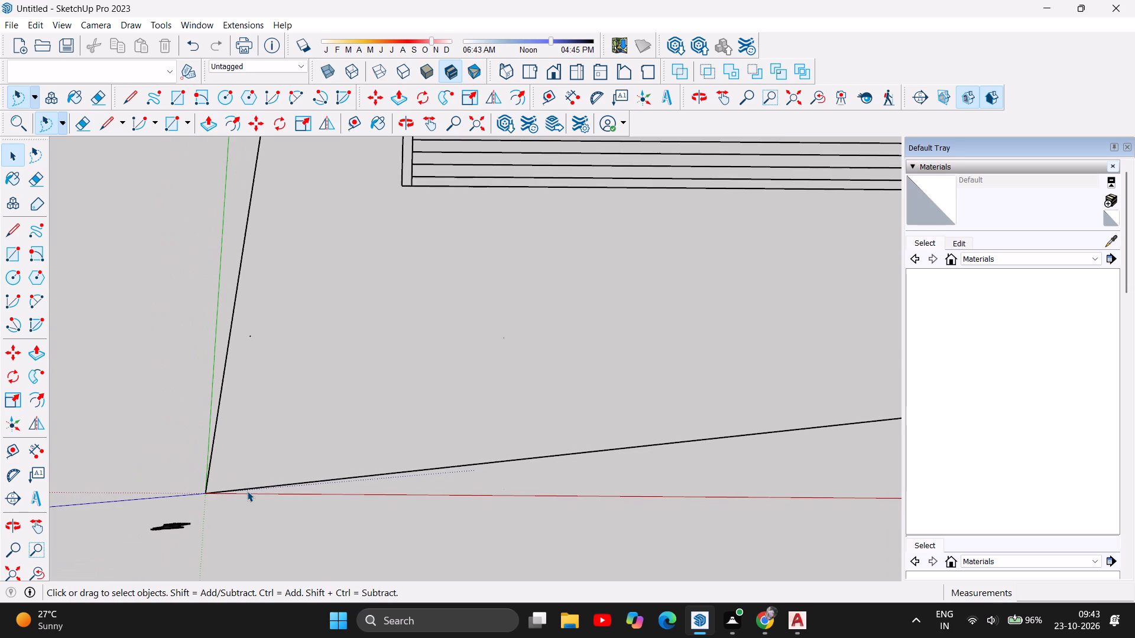
scroll(247, 491, down, 14)
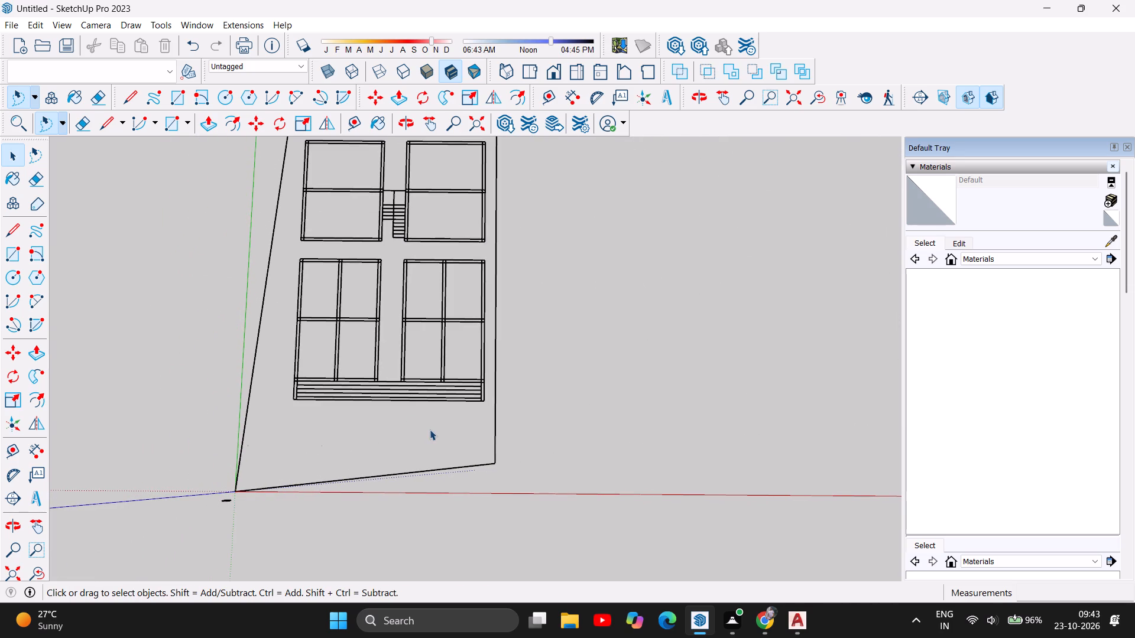
scroll(430, 429, down, 5)
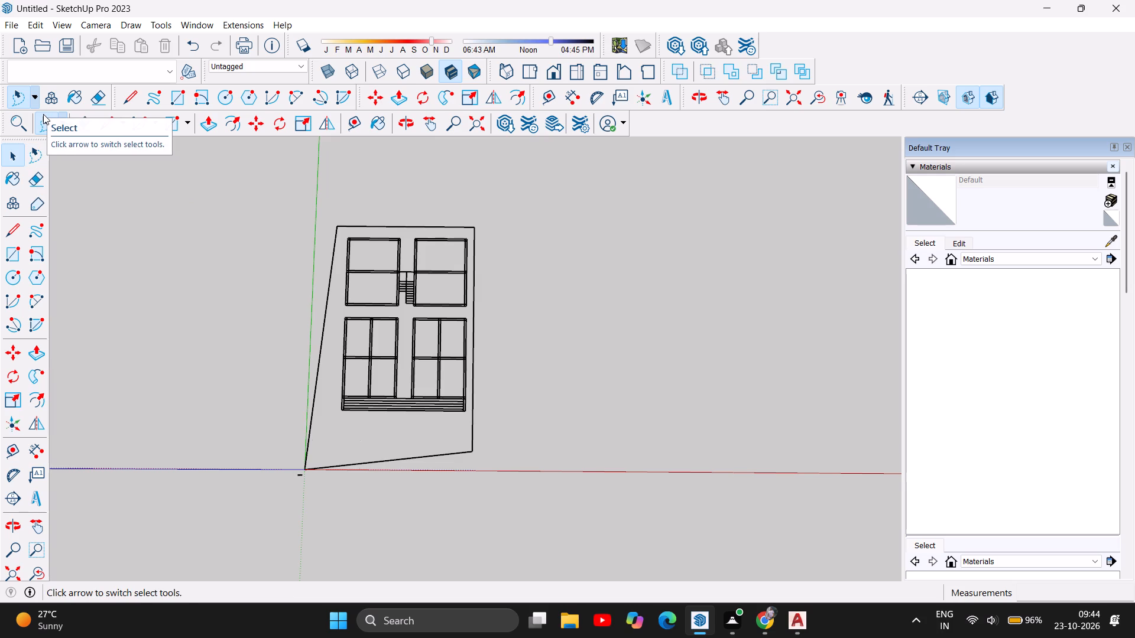
click(32, 157)
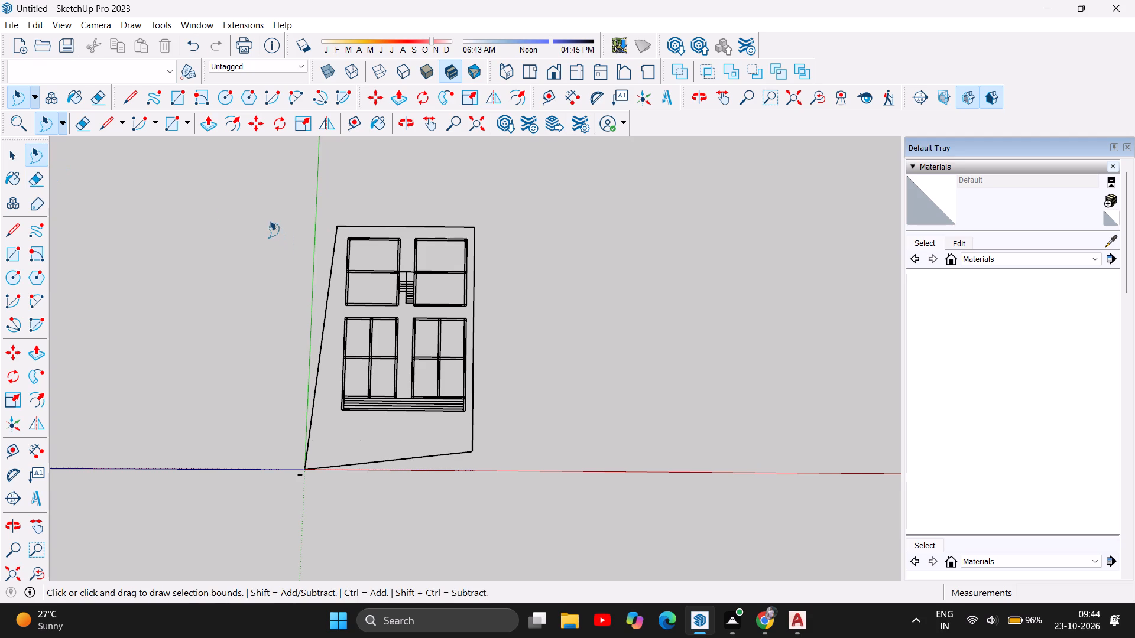
drag(254, 232, 419, 135)
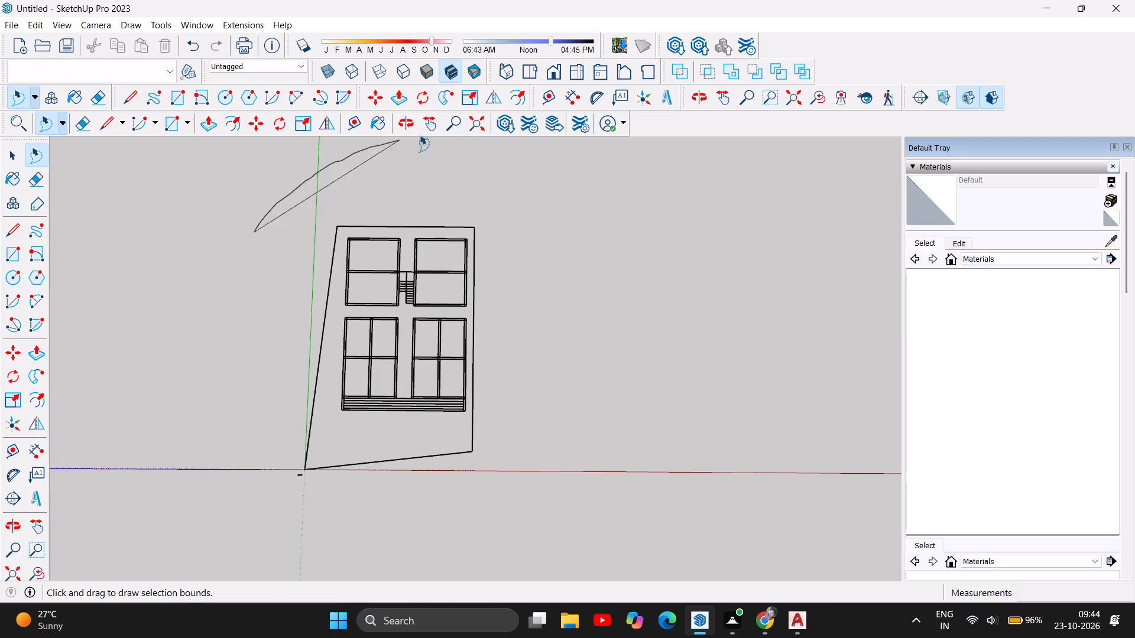
drag(419, 135, 211, 479)
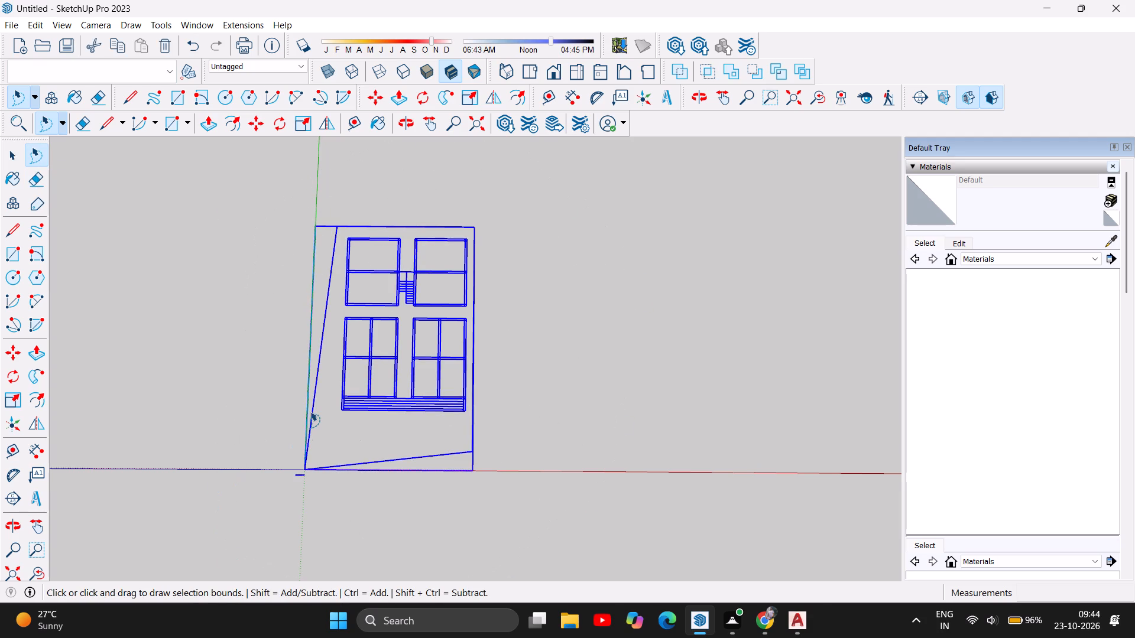
click(381, 97)
scroll(309, 480, up, 11)
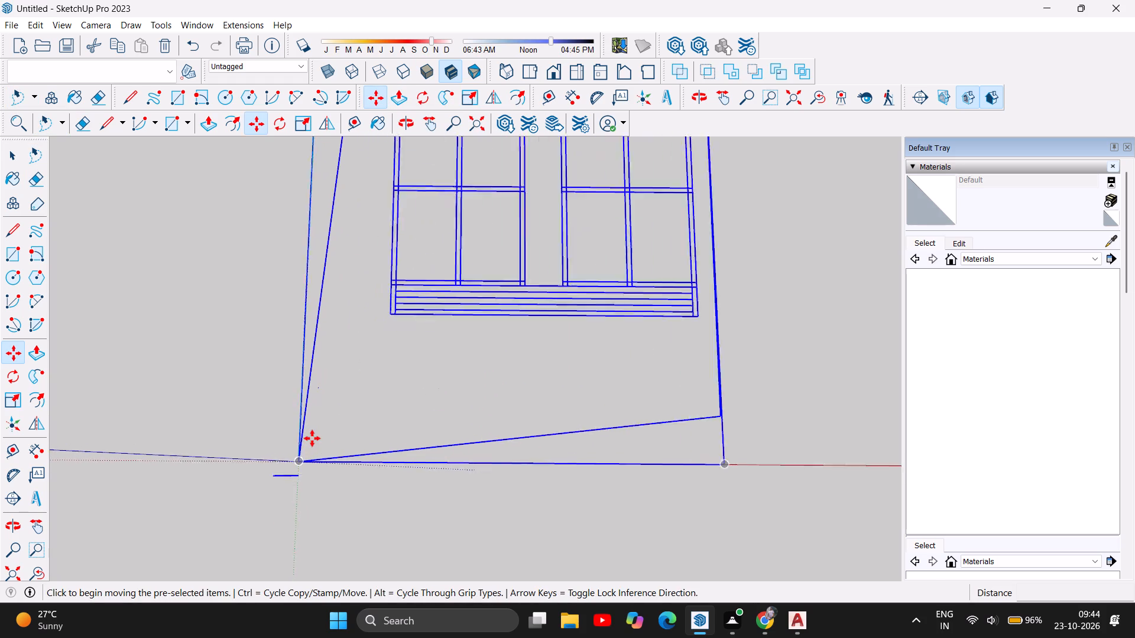
scroll(312, 438, up, 3)
scroll(312, 438, down, 2)
click(294, 466)
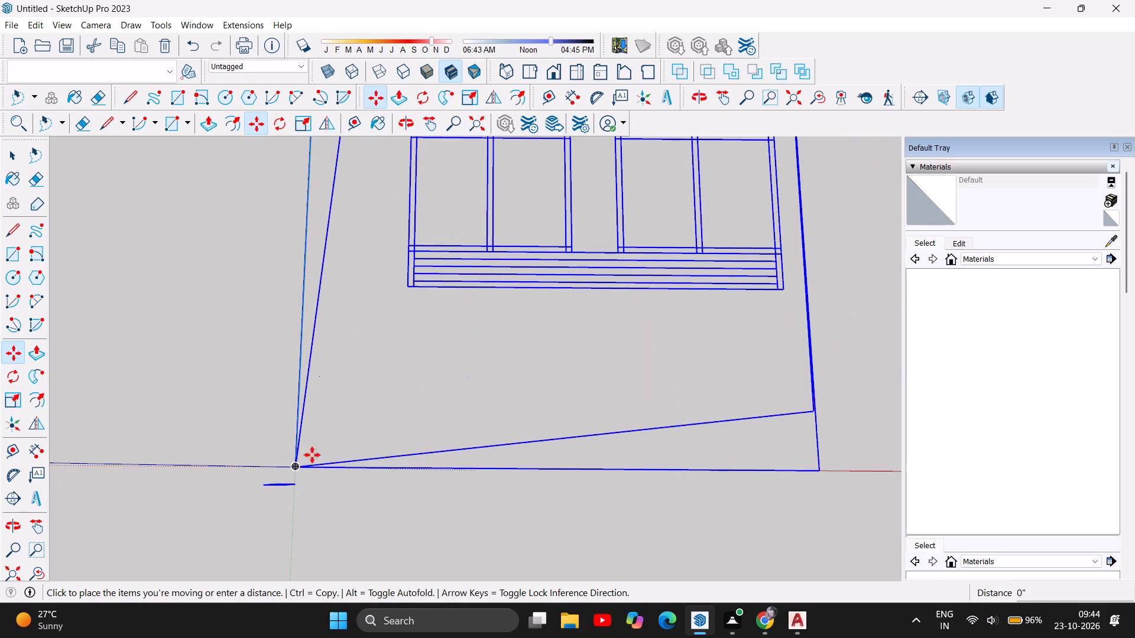
scroll(356, 450, down, 9)
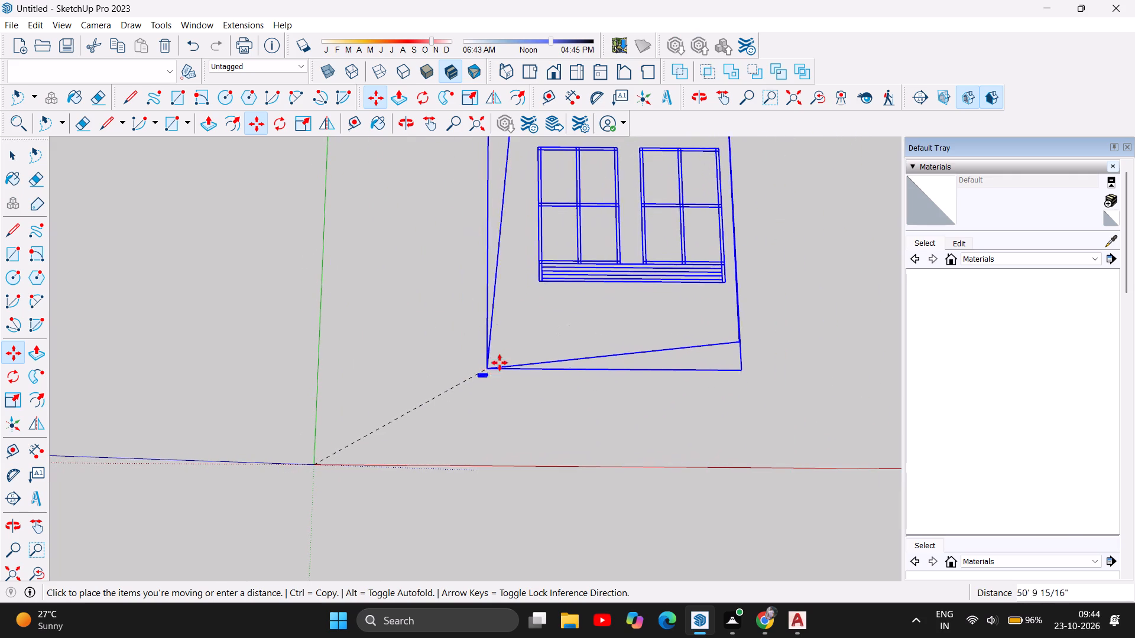
click(509, 357)
Delete the human scale figure beside the plot outline's corner.
scroll(553, 356, up, 3)
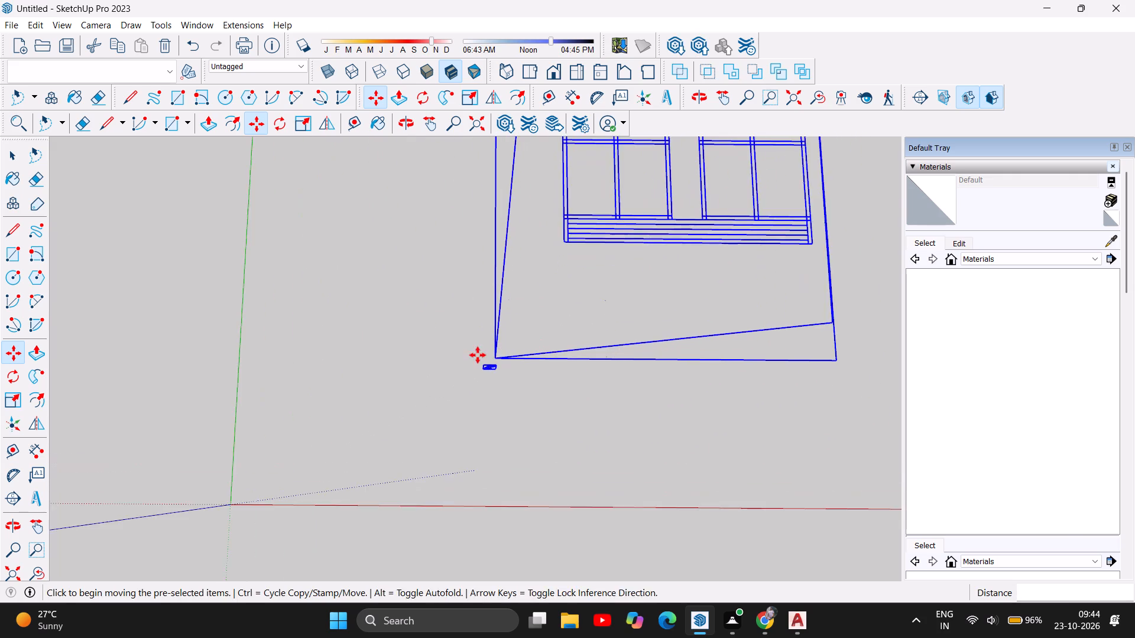
scroll(496, 358, up, 19)
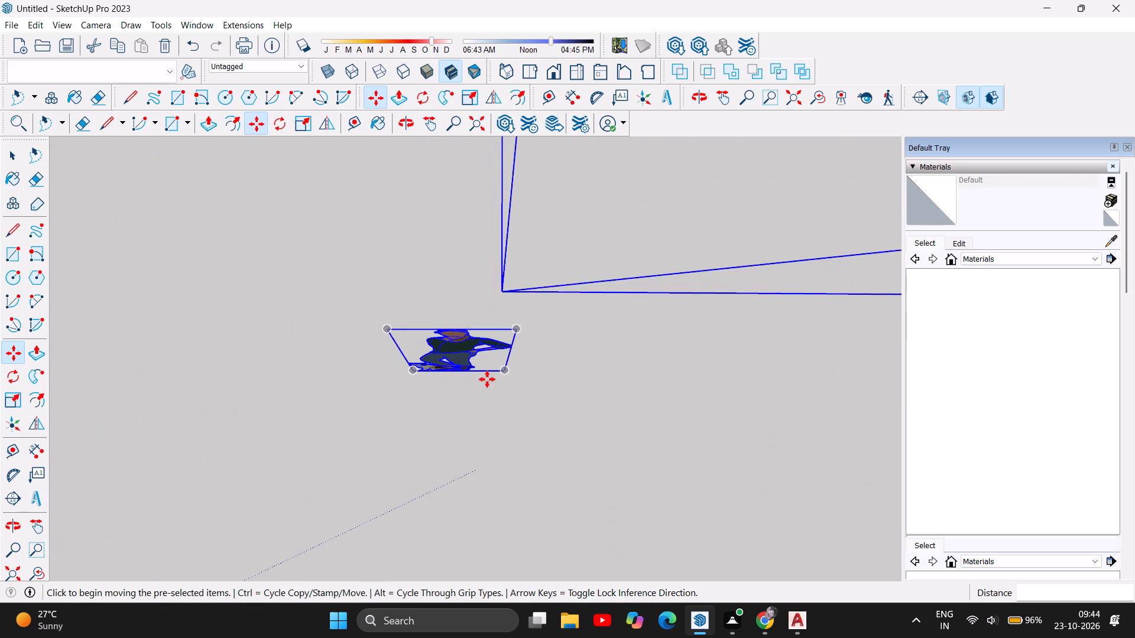
key(Escape)
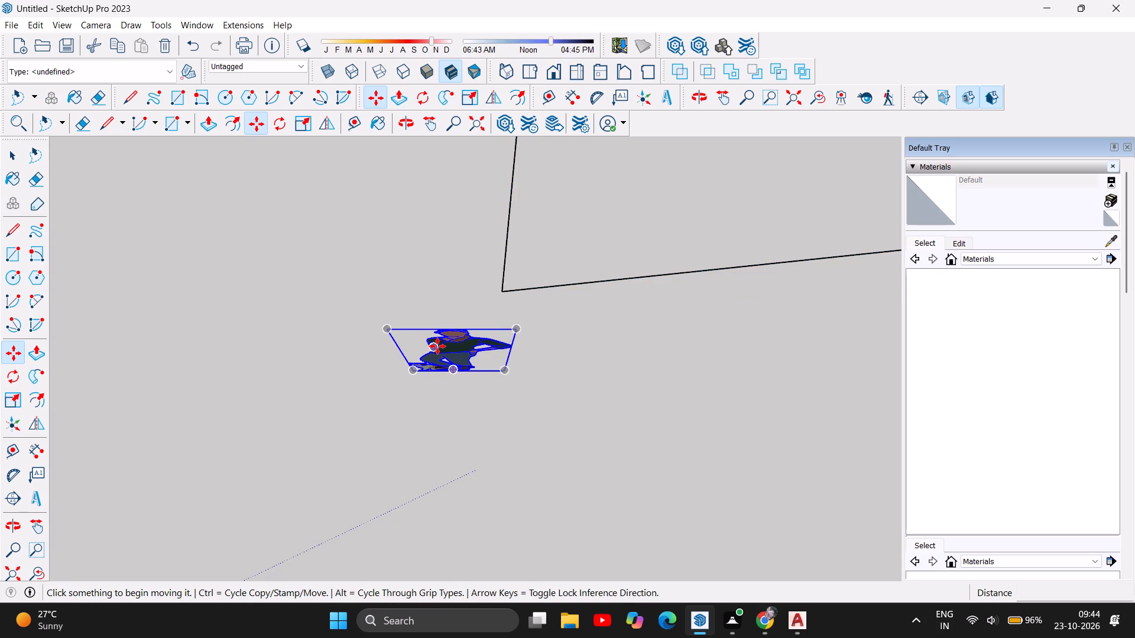
click(437, 346)
key(Delete)
key(Delete)
scroll(407, 394, down, 11)
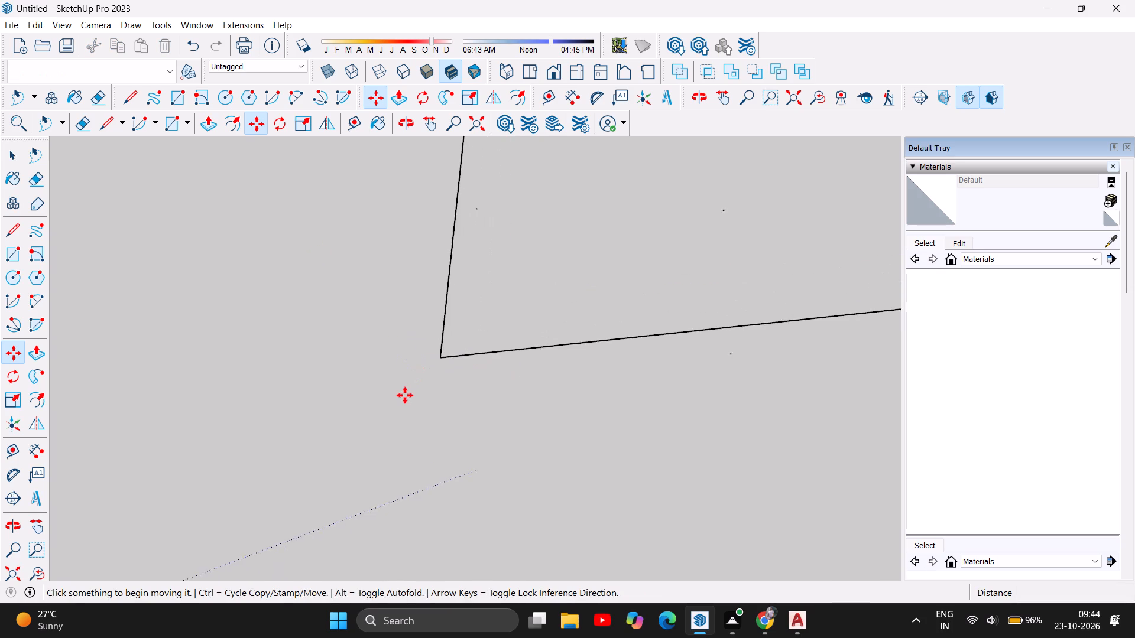
Move the imported plan by its plot outline's front corner about 206' 8" farther away from the origin, between the red and green axes.
scroll(405, 395, down, 19)
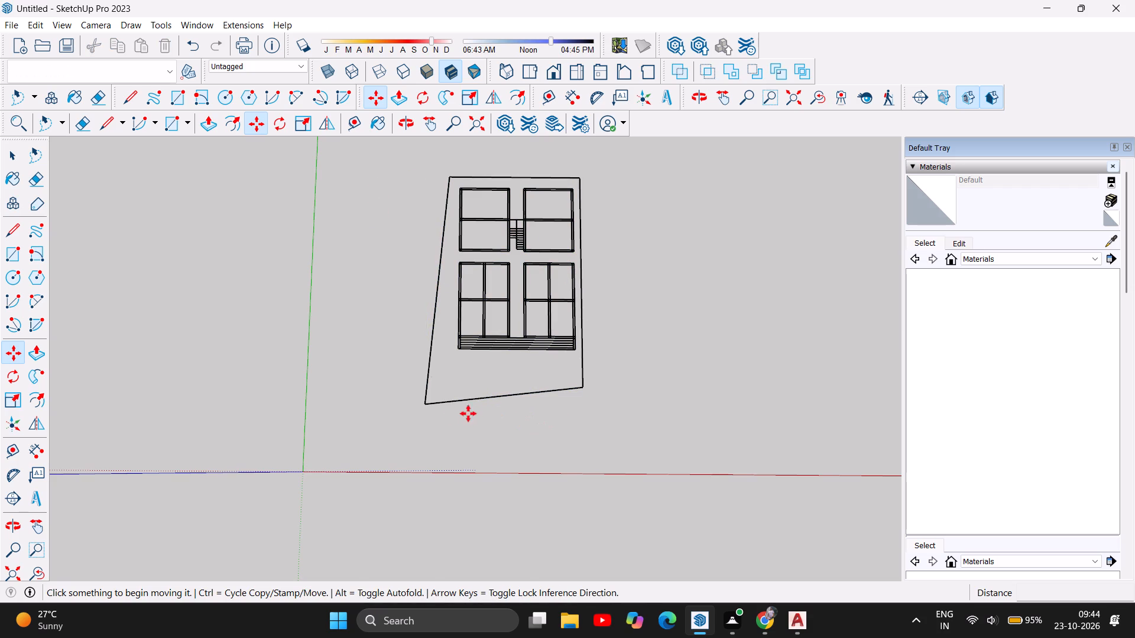
click(420, 405)
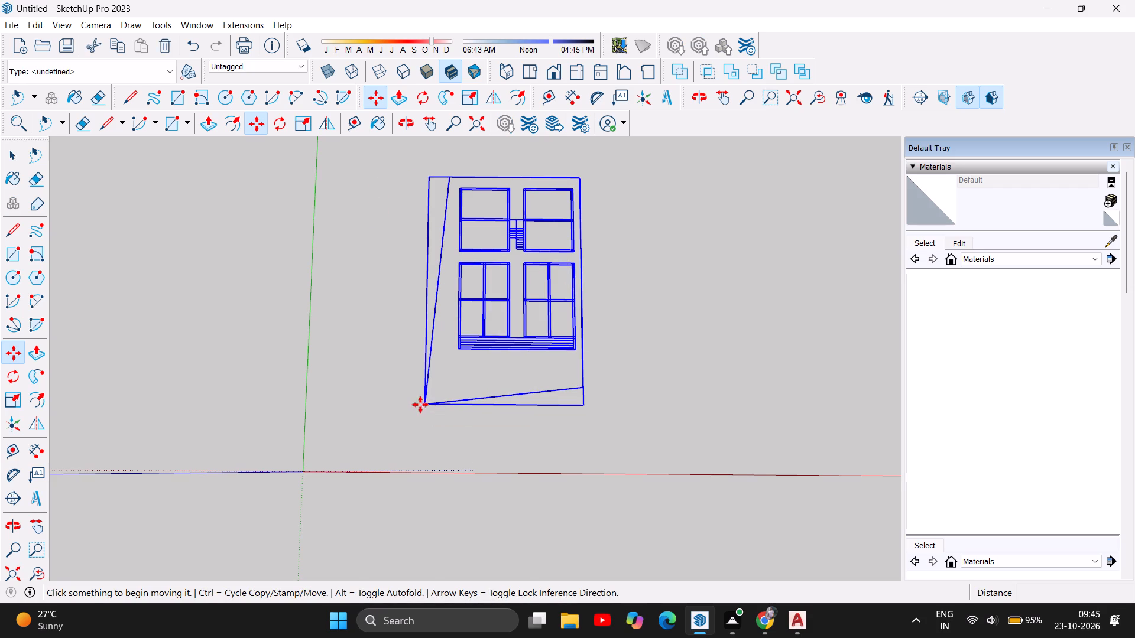
scroll(493, 352, down, 6)
scroll(482, 416, down, 7)
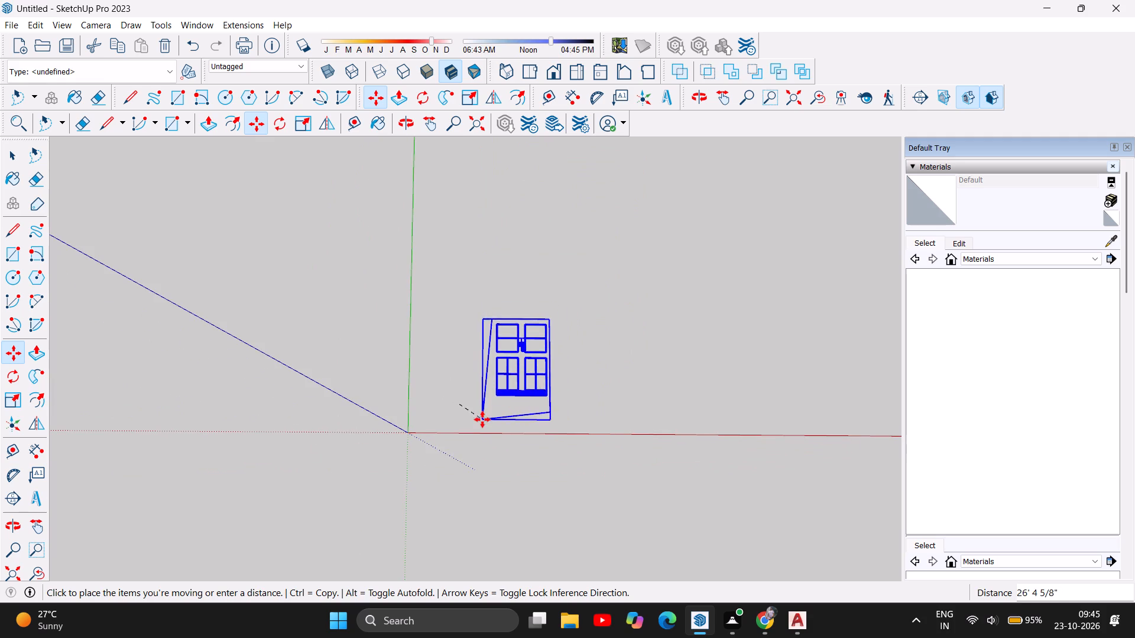
click(589, 242)
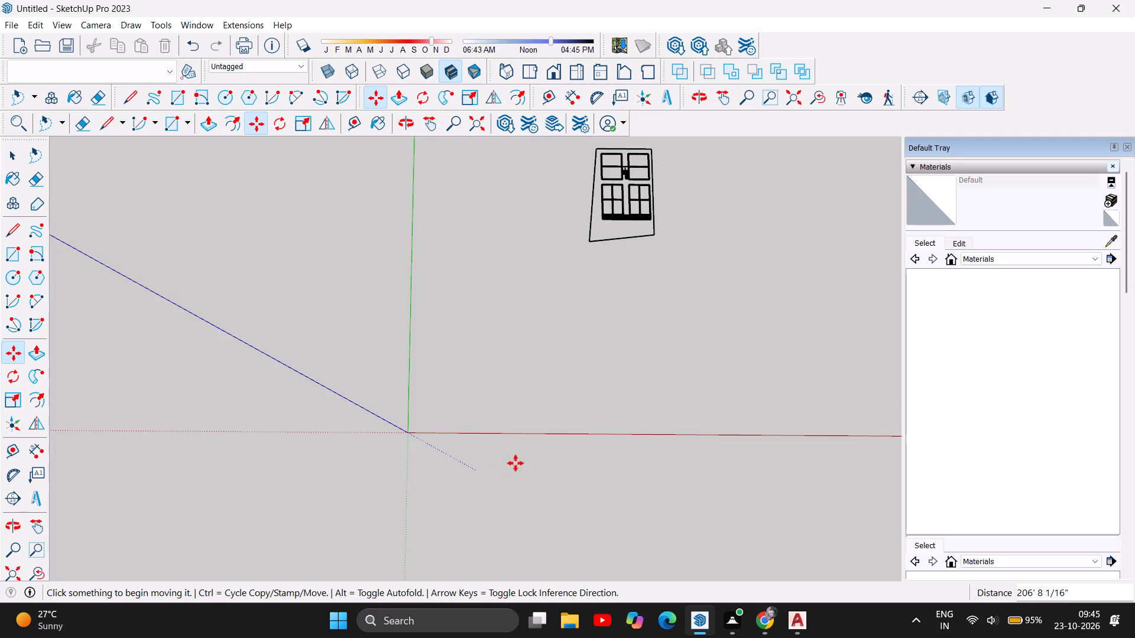
Examine the moved plan's rooms, staircase, front steps and plot outline.
scroll(515, 463, down, 6)
scroll(591, 235, up, 9)
scroll(619, 401, up, 4)
scroll(577, 287, up, 5)
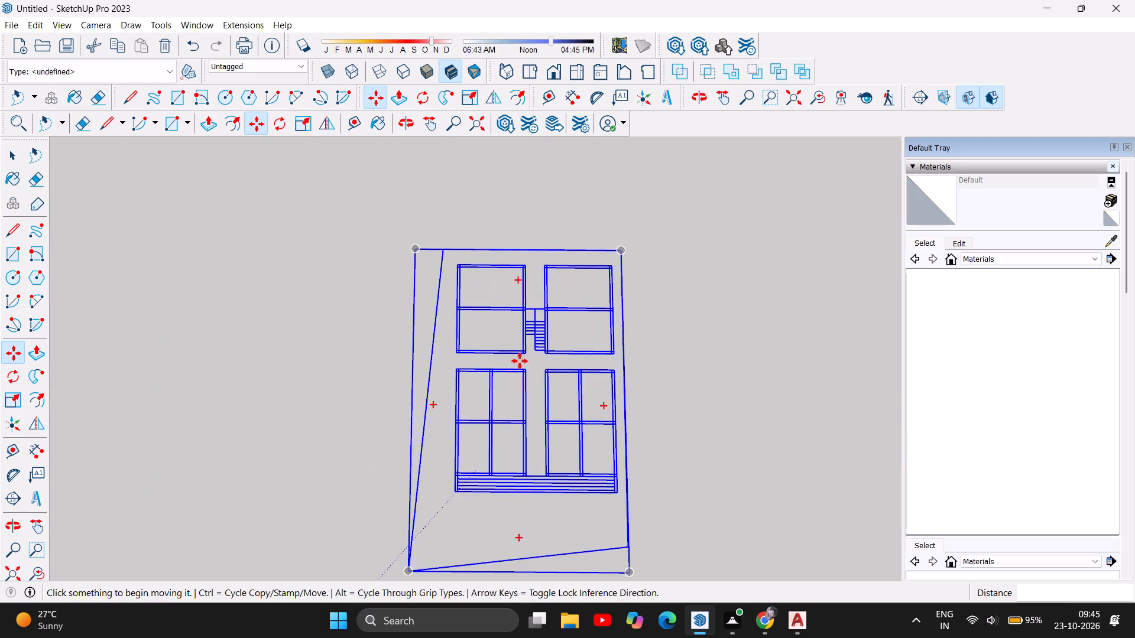
scroll(520, 361, up, 6)
scroll(592, 315, up, 1)
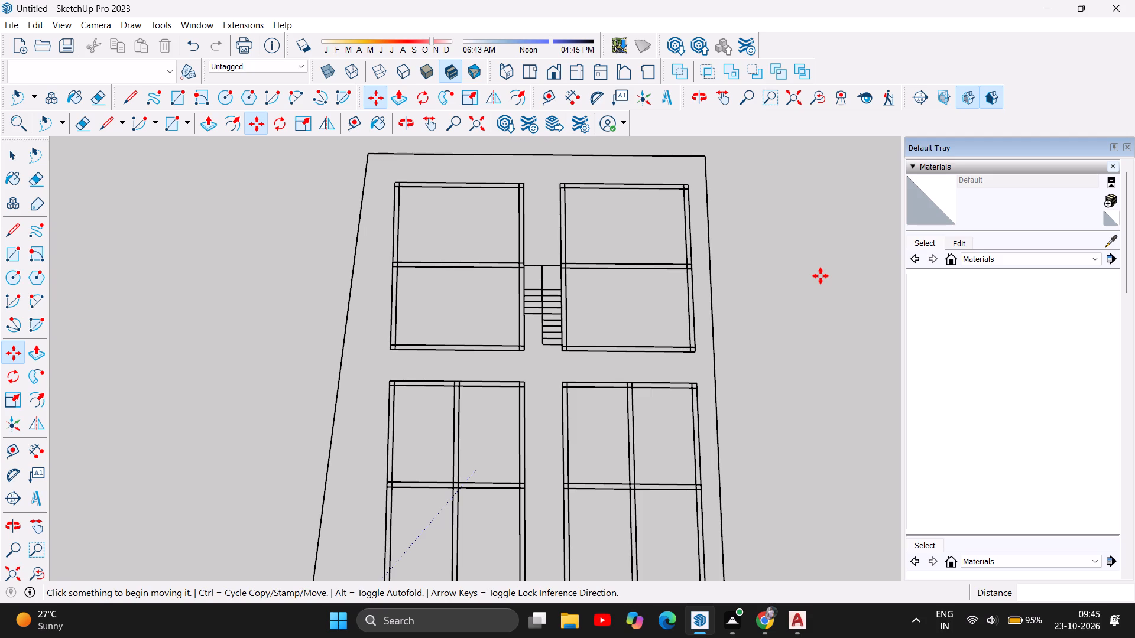
scroll(821, 276, down, 3)
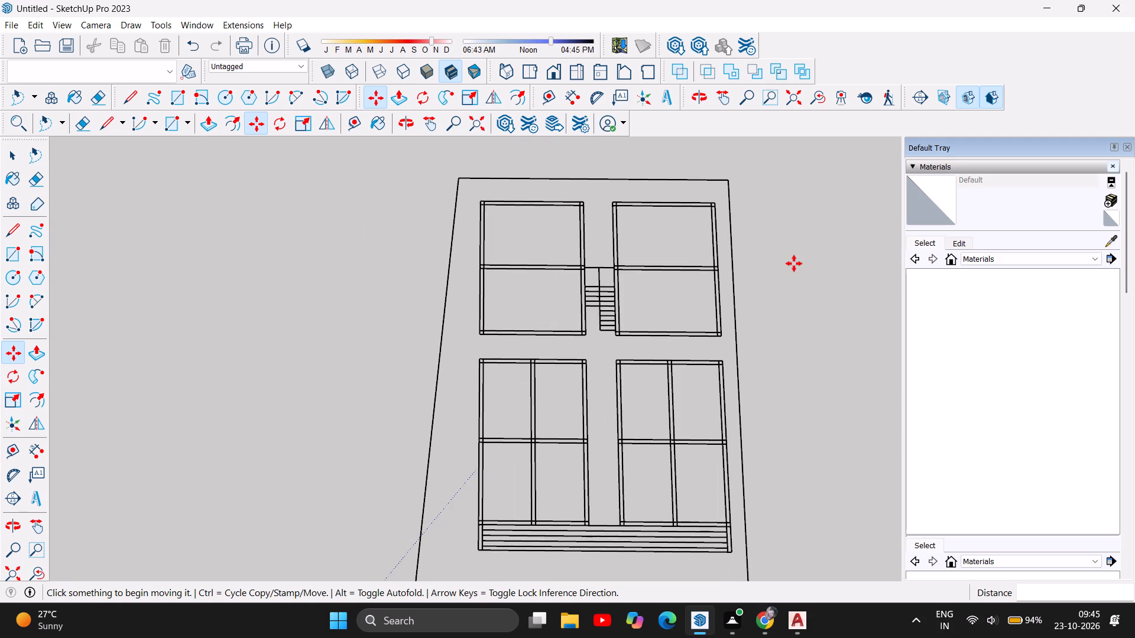
scroll(793, 263, down, 4)
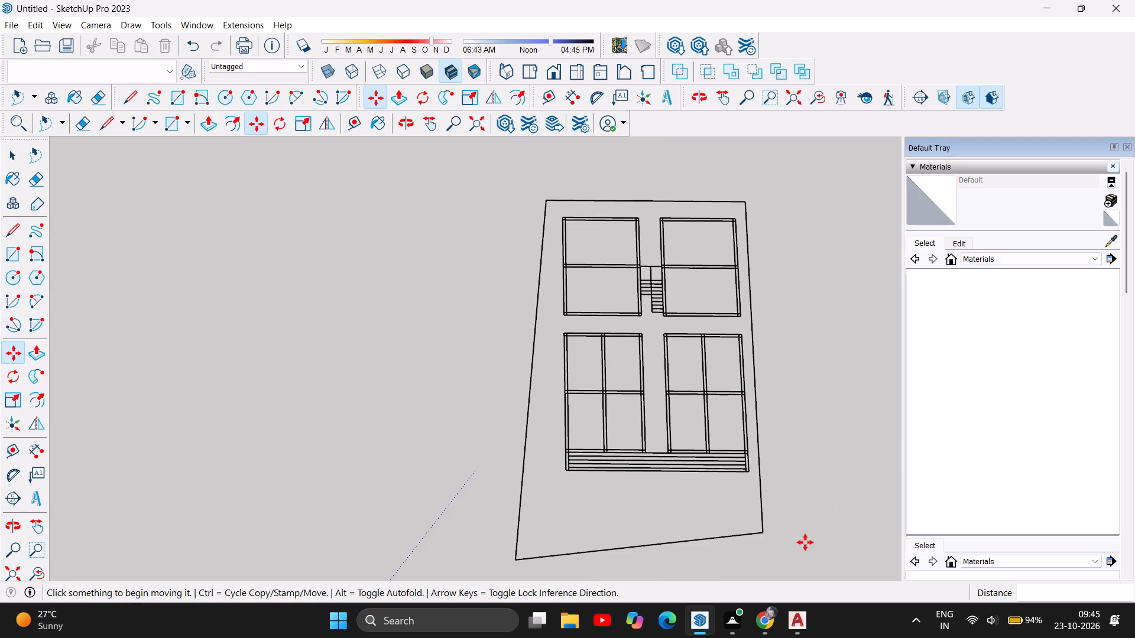
scroll(787, 548, up, 2)
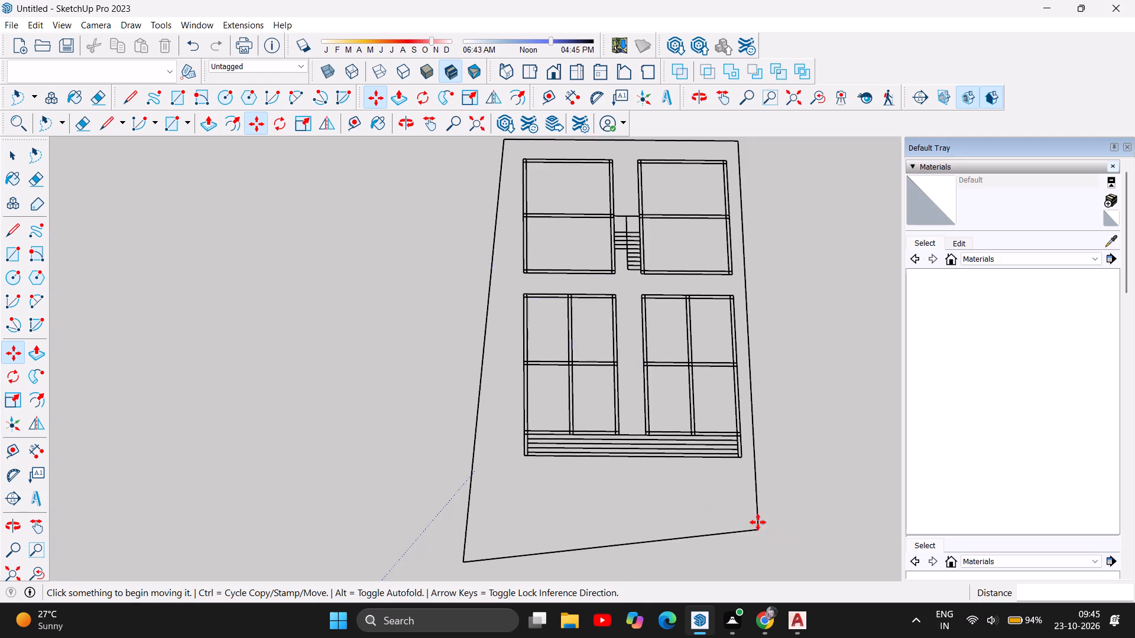
scroll(337, 464, down, 4)
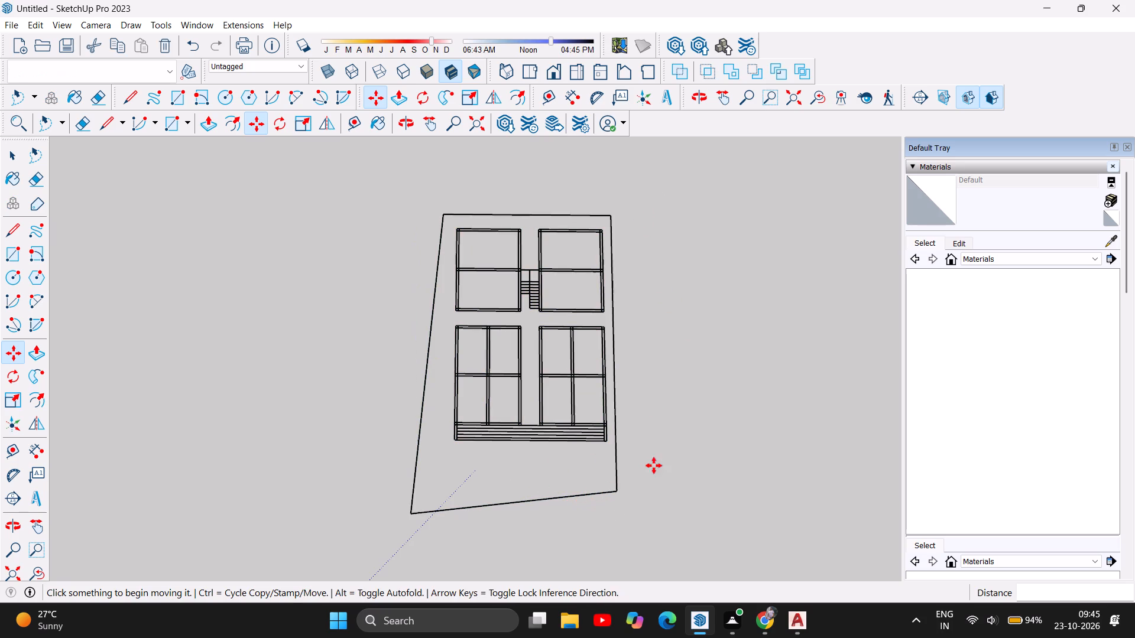
Trace the plan's four-sided plot outline with the Line tool, corner to corner, to form a closed face.
click(211, 125)
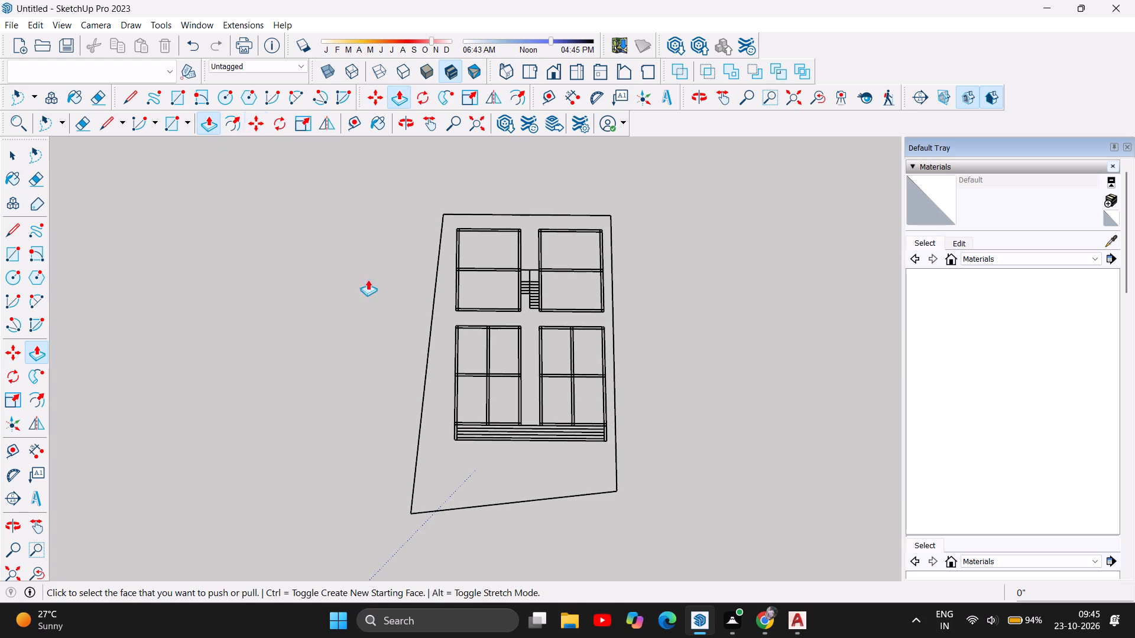
click(479, 474)
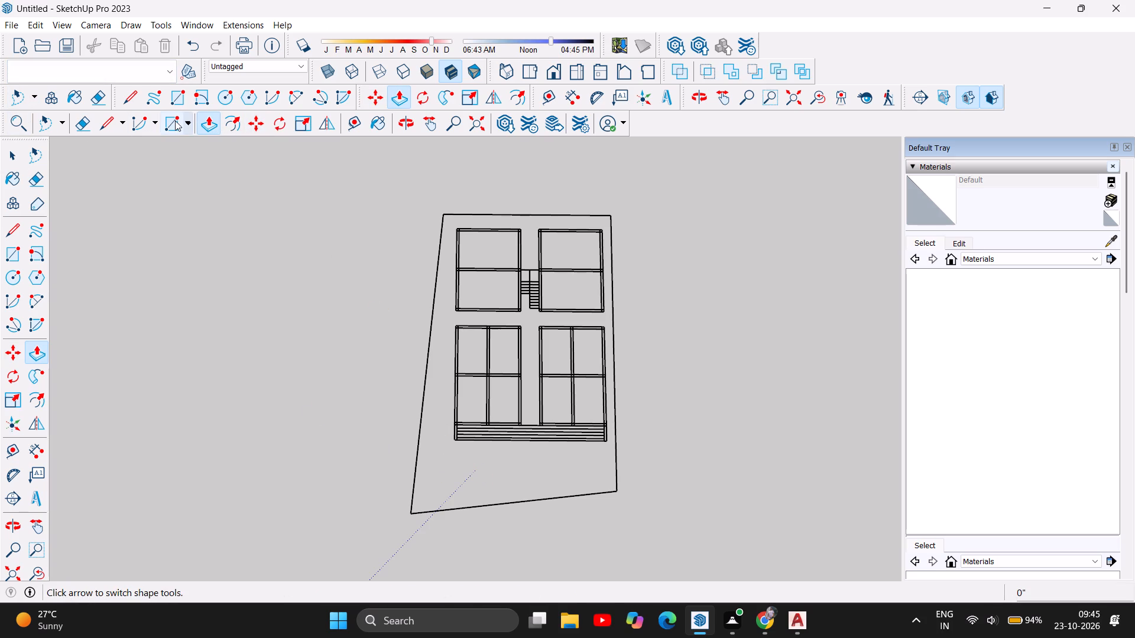
click(14, 234)
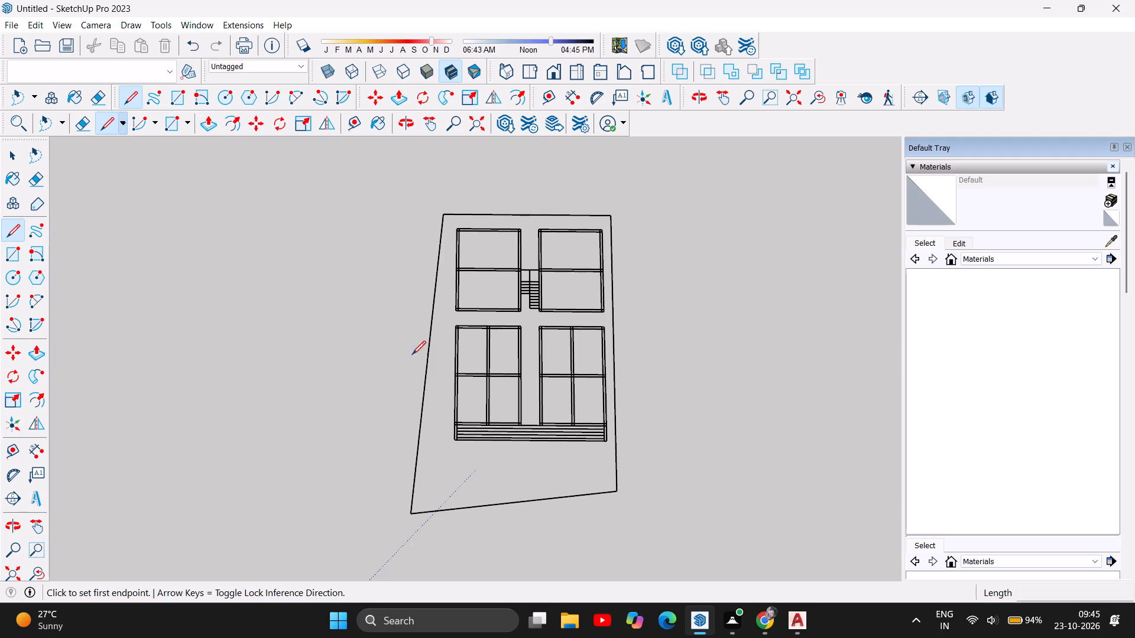
click(410, 516)
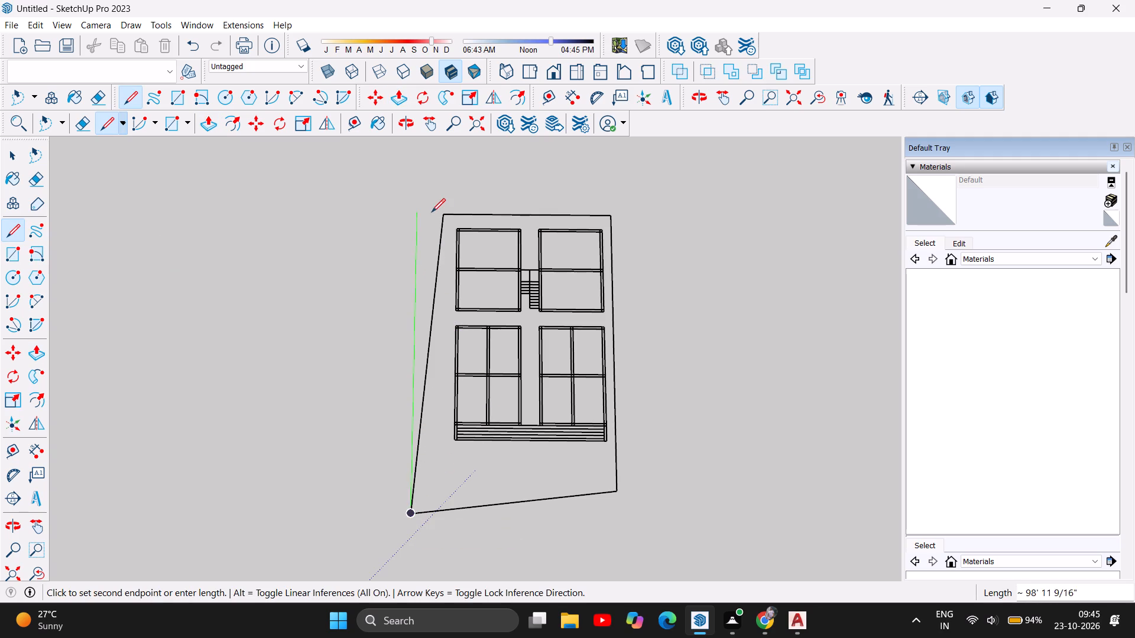
click(445, 216)
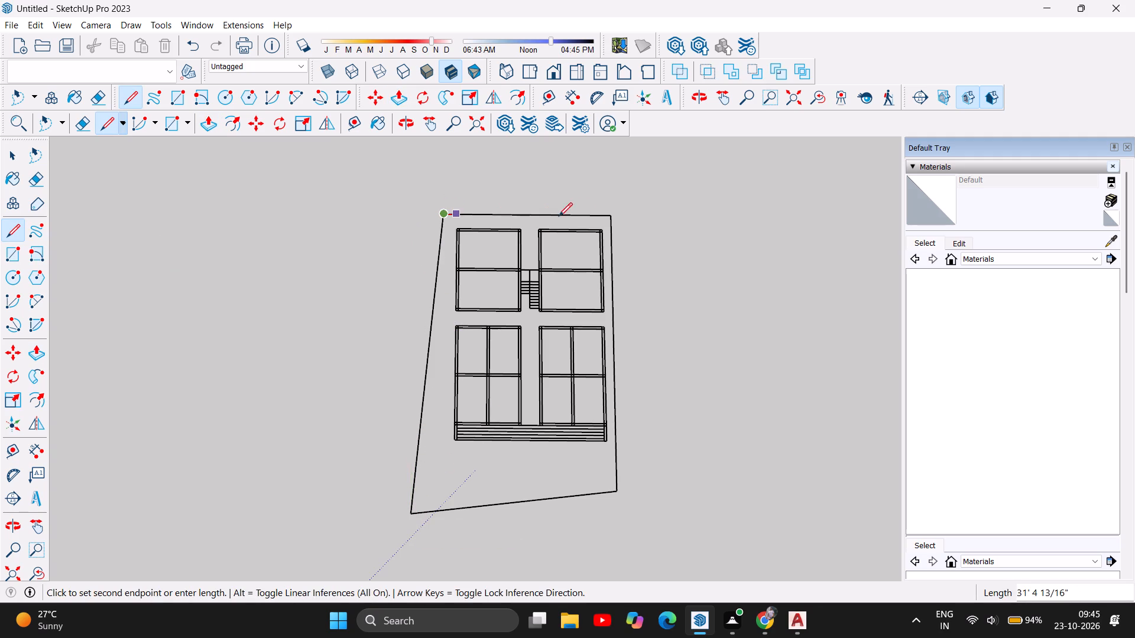
click(612, 215)
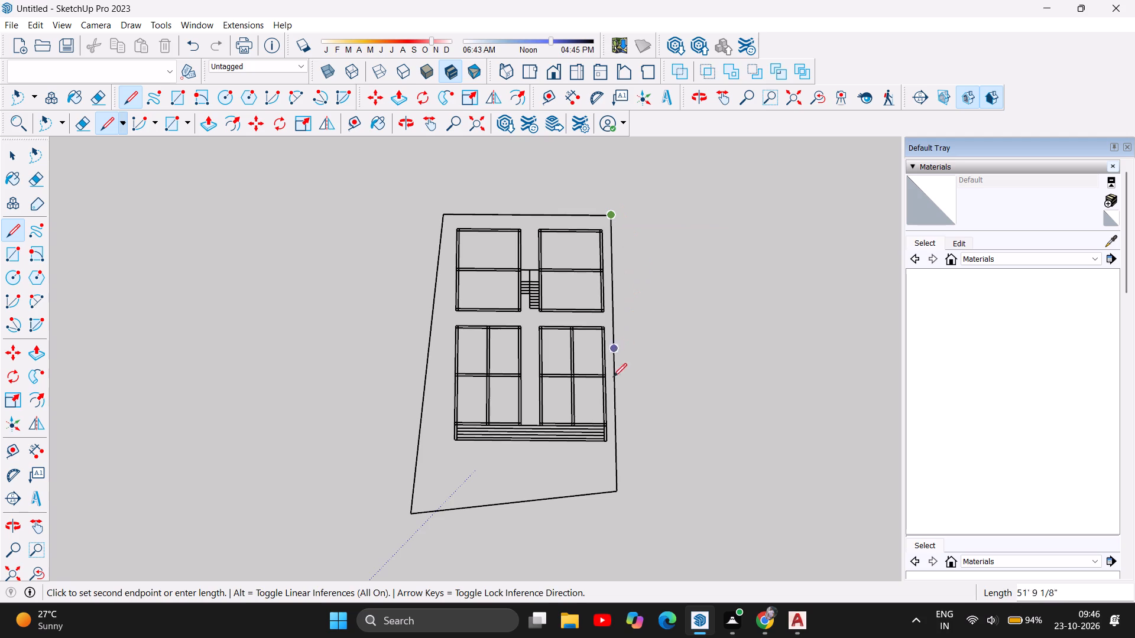
click(617, 490)
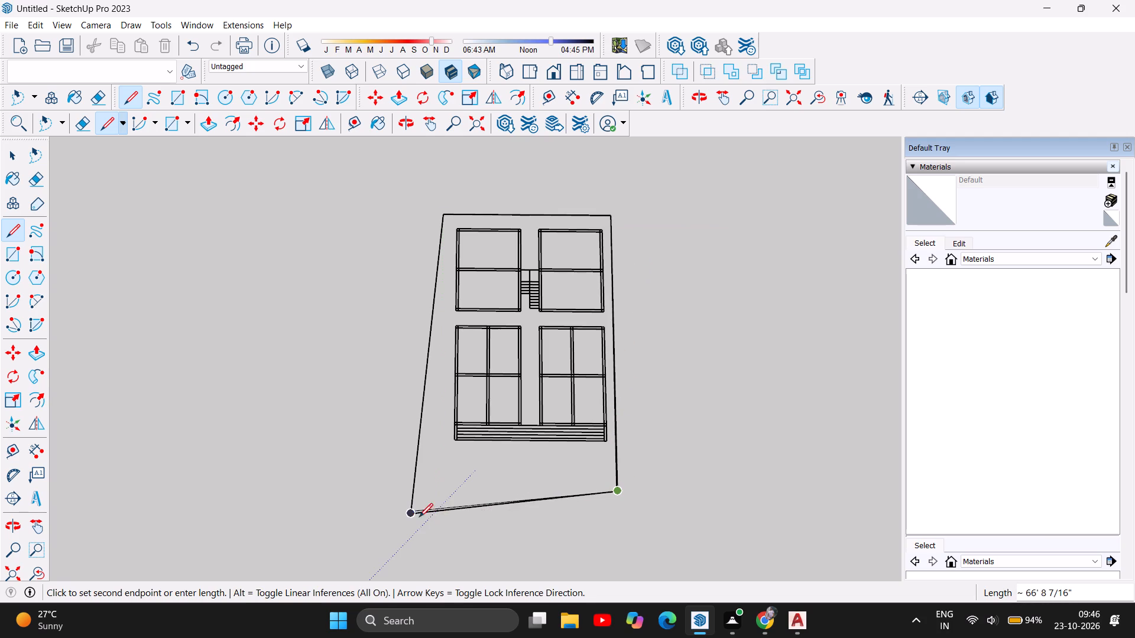
click(407, 513)
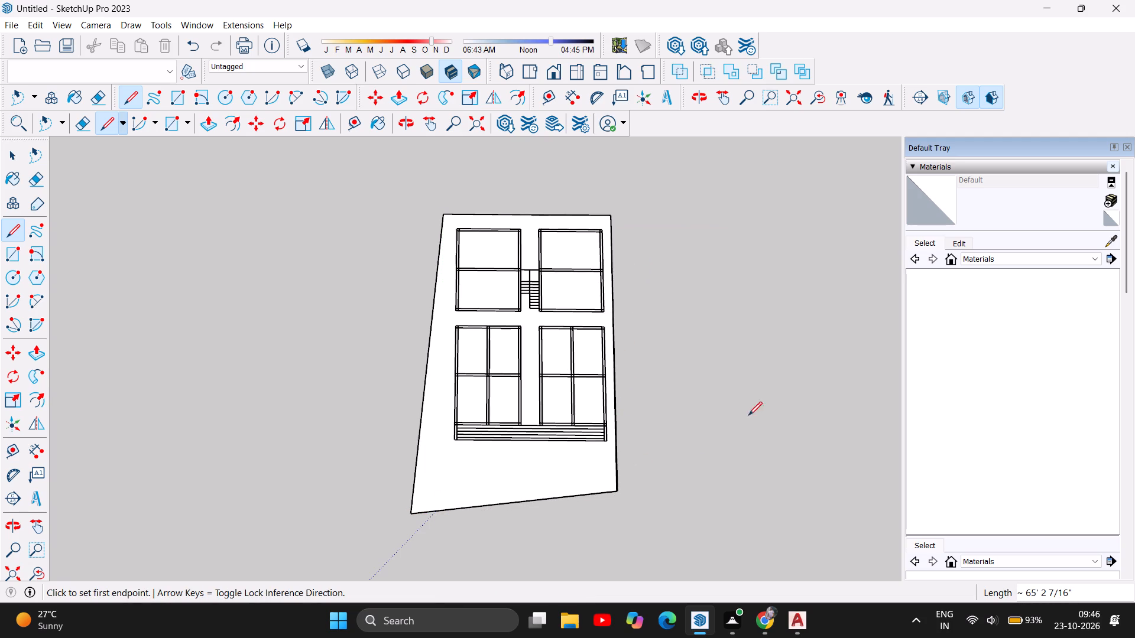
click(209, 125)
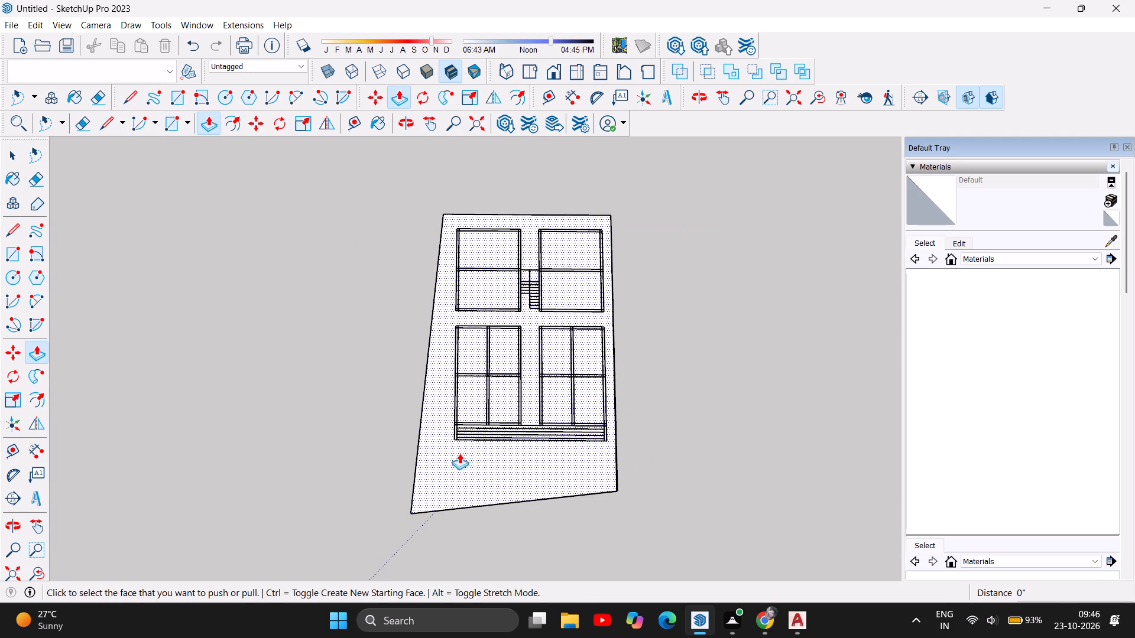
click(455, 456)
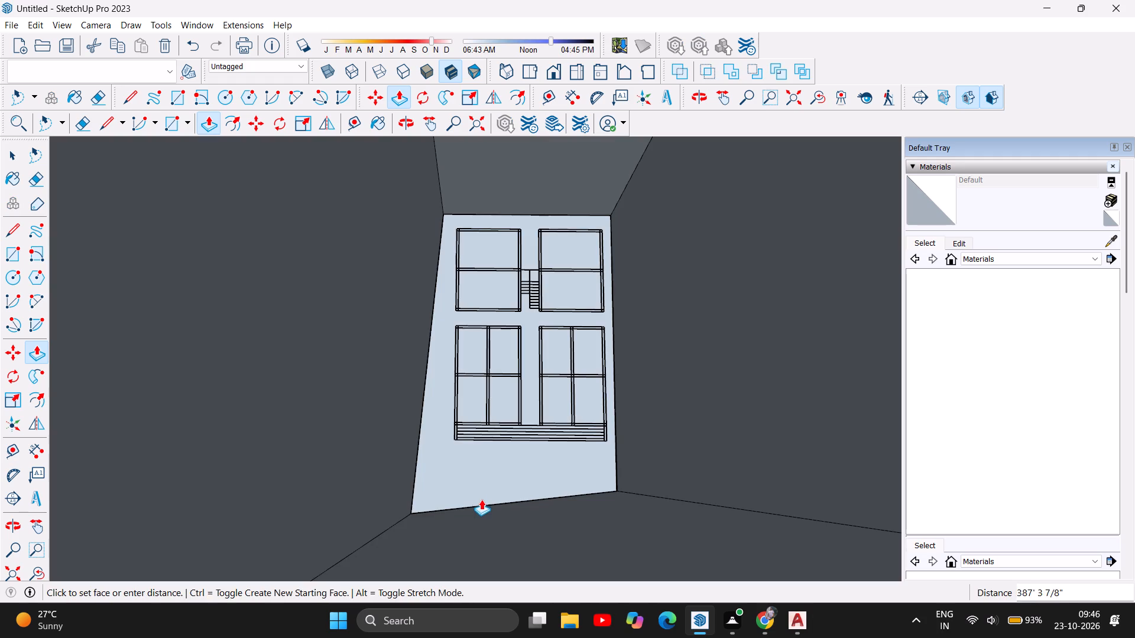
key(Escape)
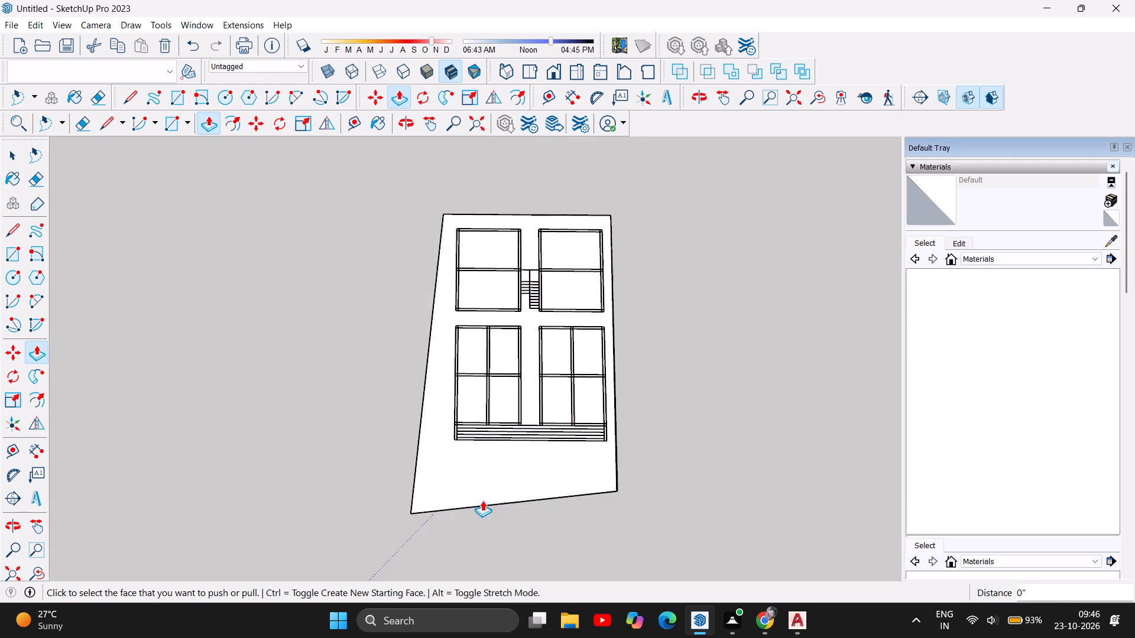
Push/Pull the plot face's underside downward 3" to form a base slab beneath the plan.
click(404, 121)
drag(764, 488, 748, 363)
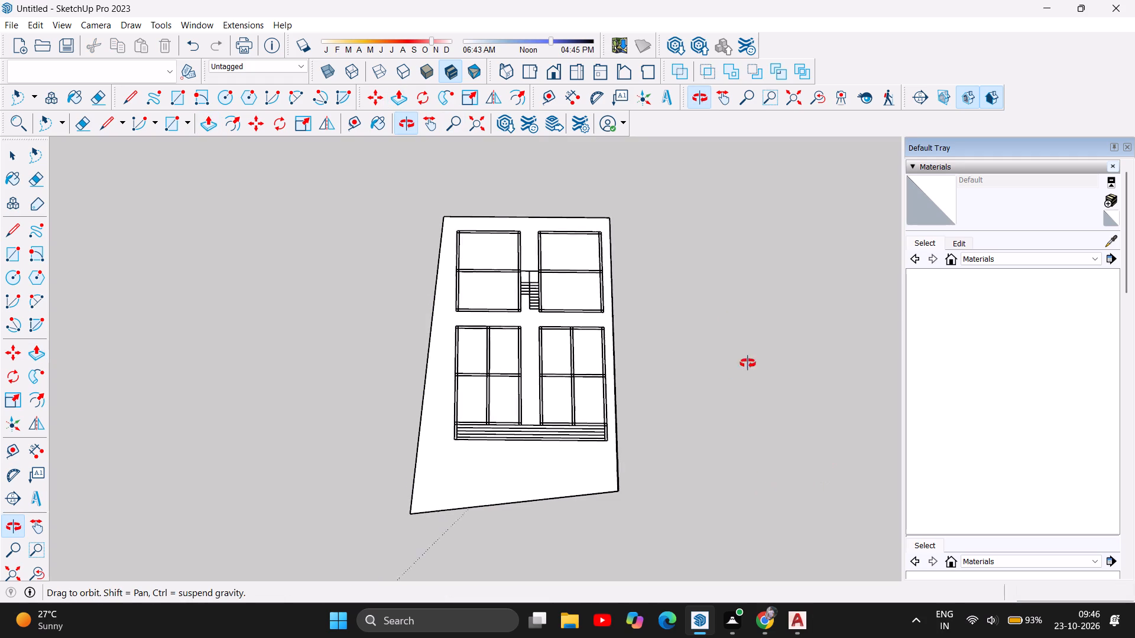
drag(748, 363, 678, 94)
drag(575, 457, 625, 342)
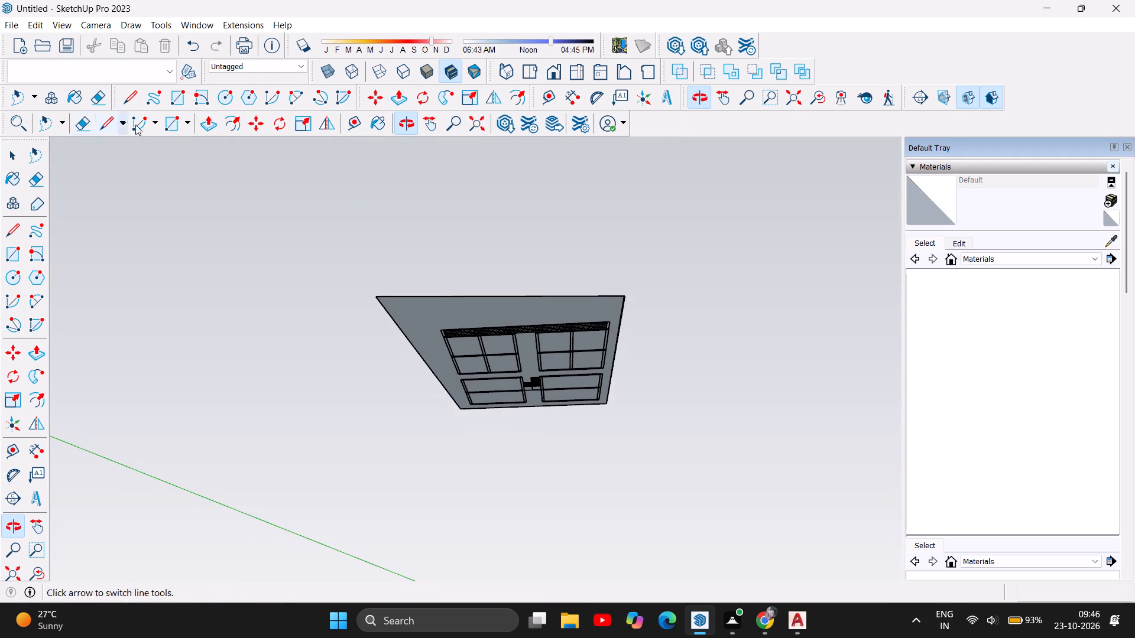
click(210, 126)
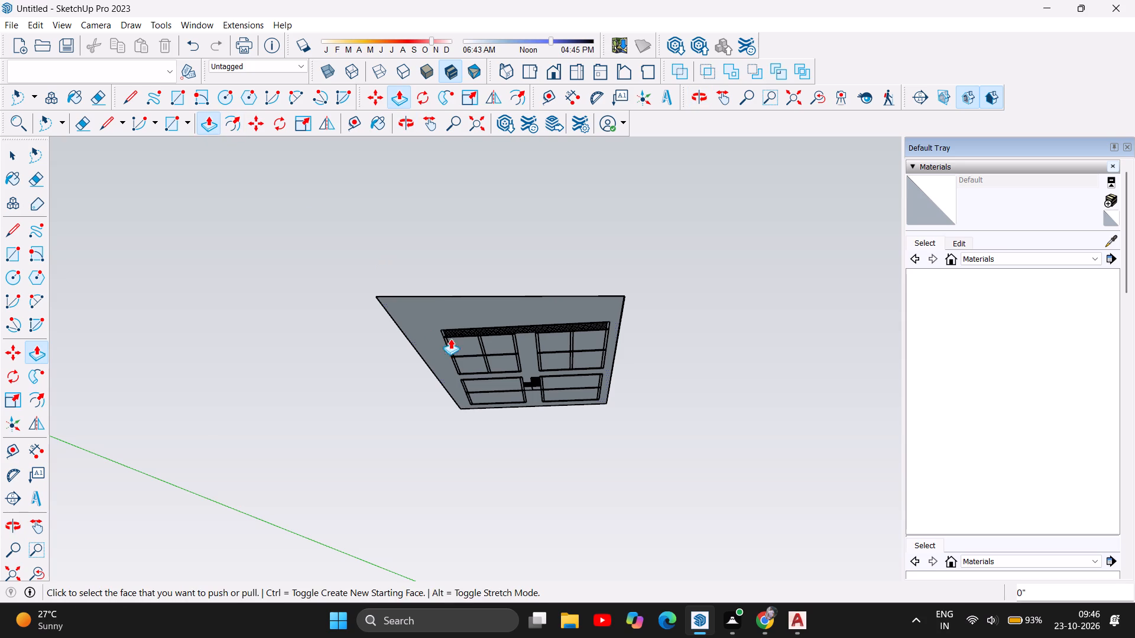
click(443, 312)
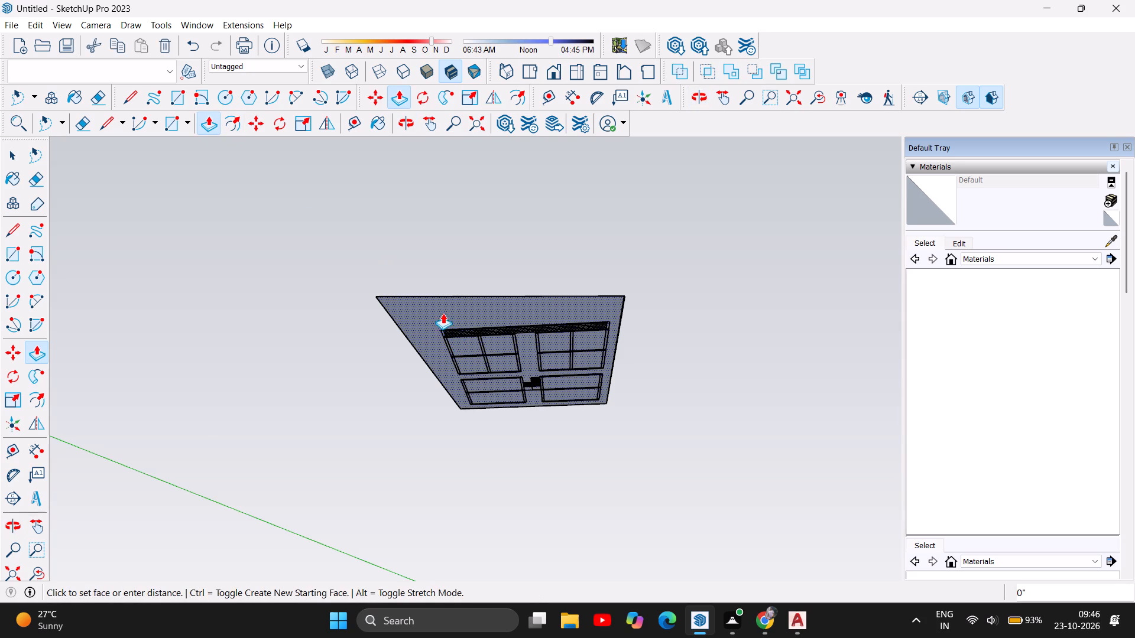
key(3)
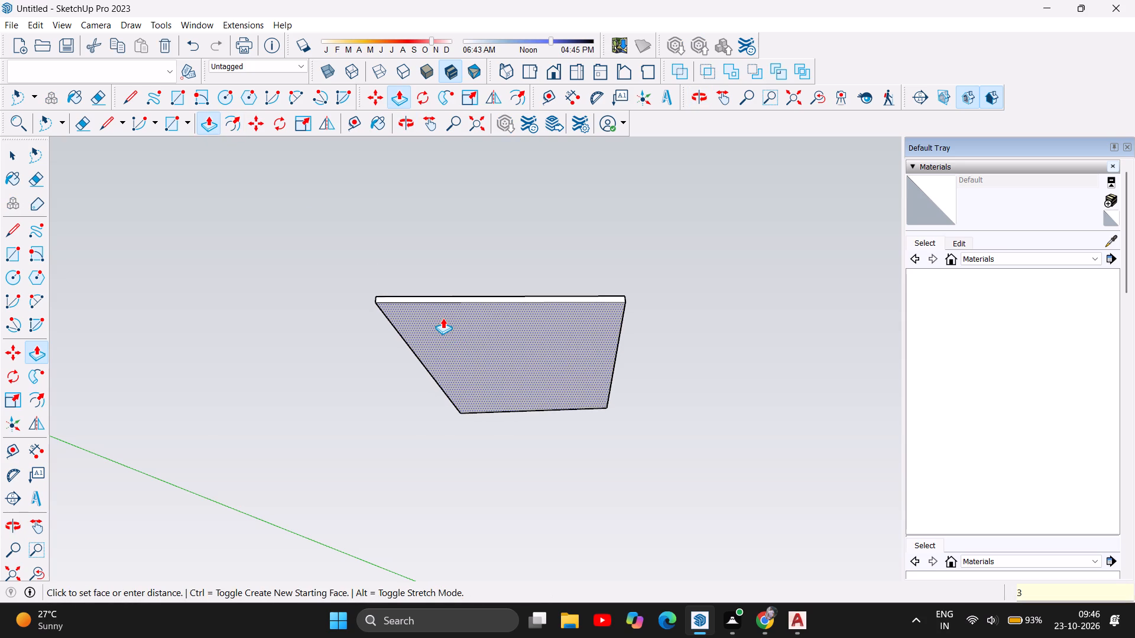
key(Return)
Push/Pull the base slab's underside a further 6" downward.
scroll(566, 232, up, 3)
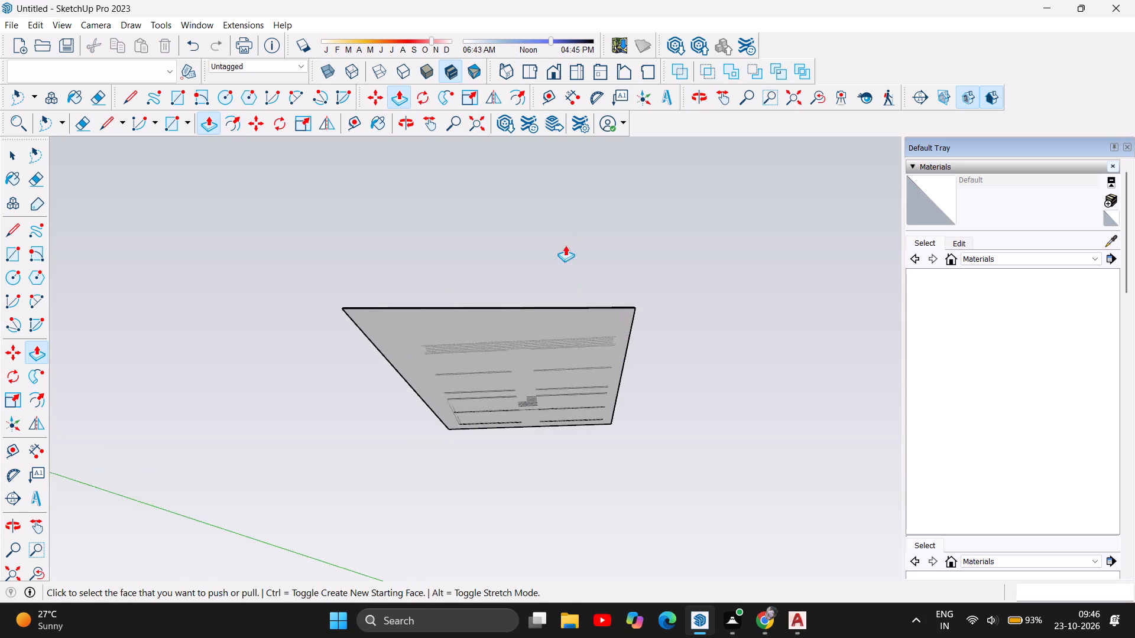
scroll(565, 245, up, 9)
scroll(438, 385, down, 1)
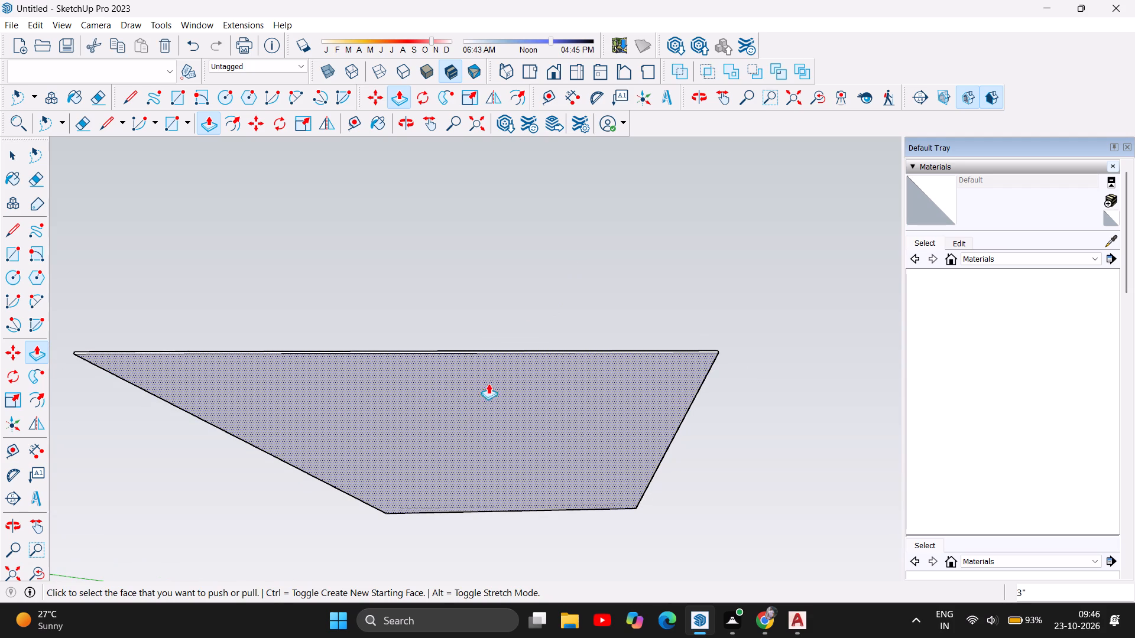
click(478, 377)
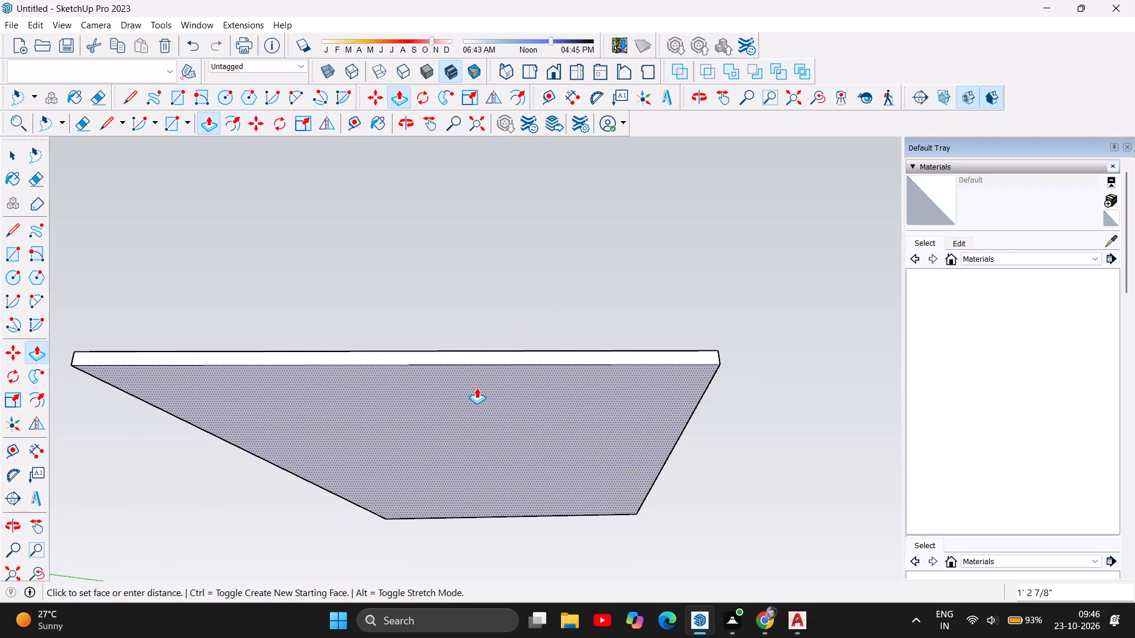
key(6)
key(Return)
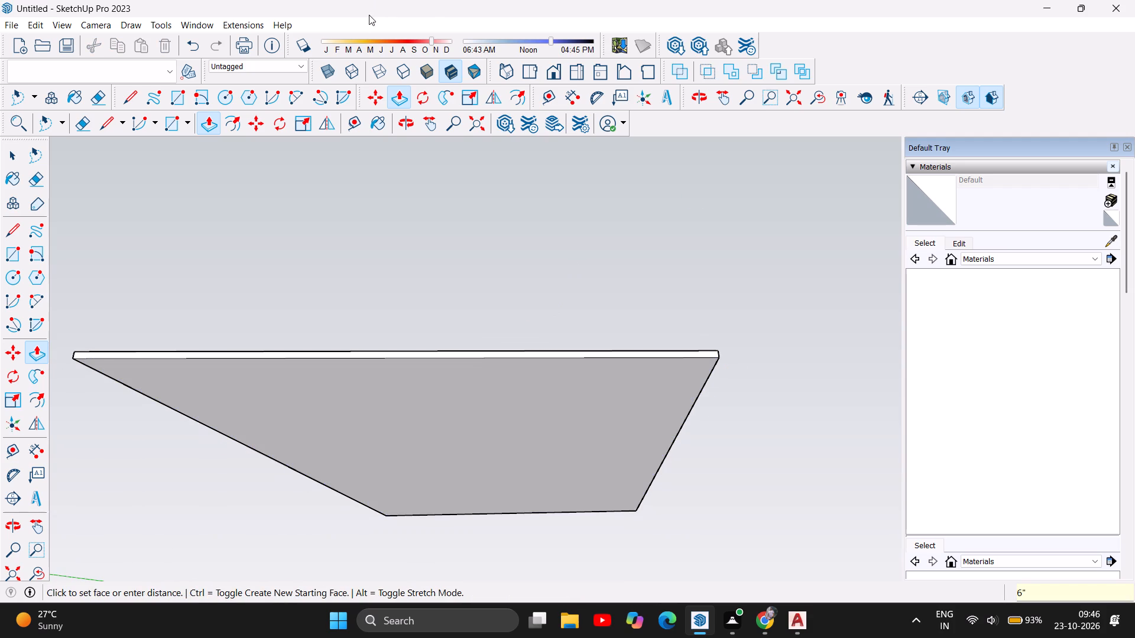
Examine the base slab from above, checking the plan's rooms, front steps and staircase on its top face.
click(407, 127)
drag(439, 223, 551, 454)
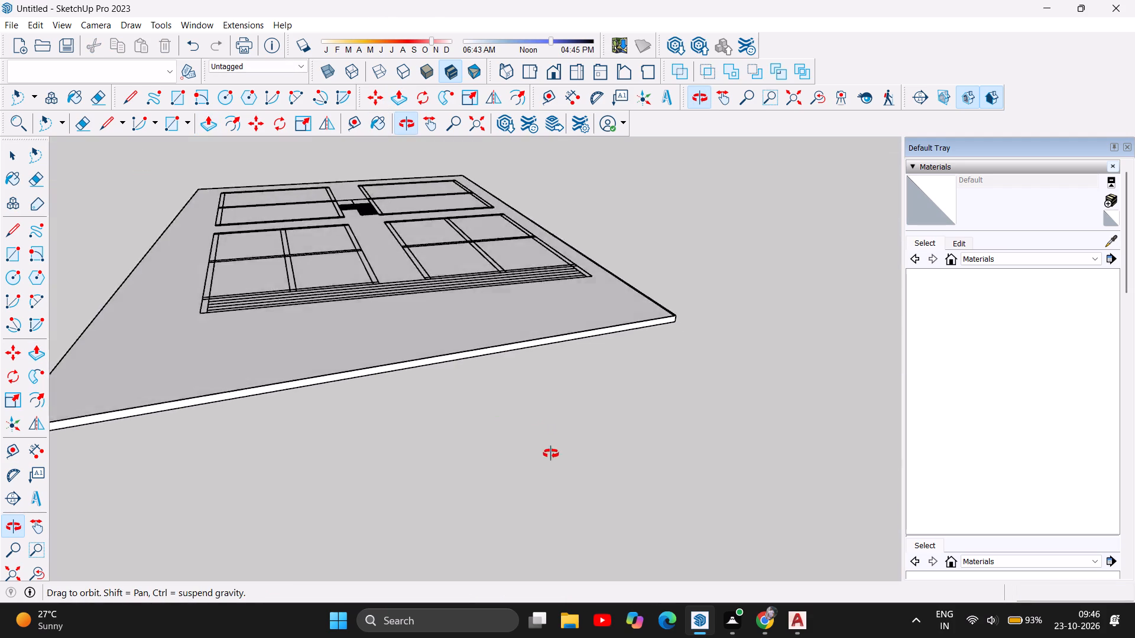
drag(551, 454, 553, 496)
scroll(403, 425, down, 11)
drag(456, 297, 399, 437)
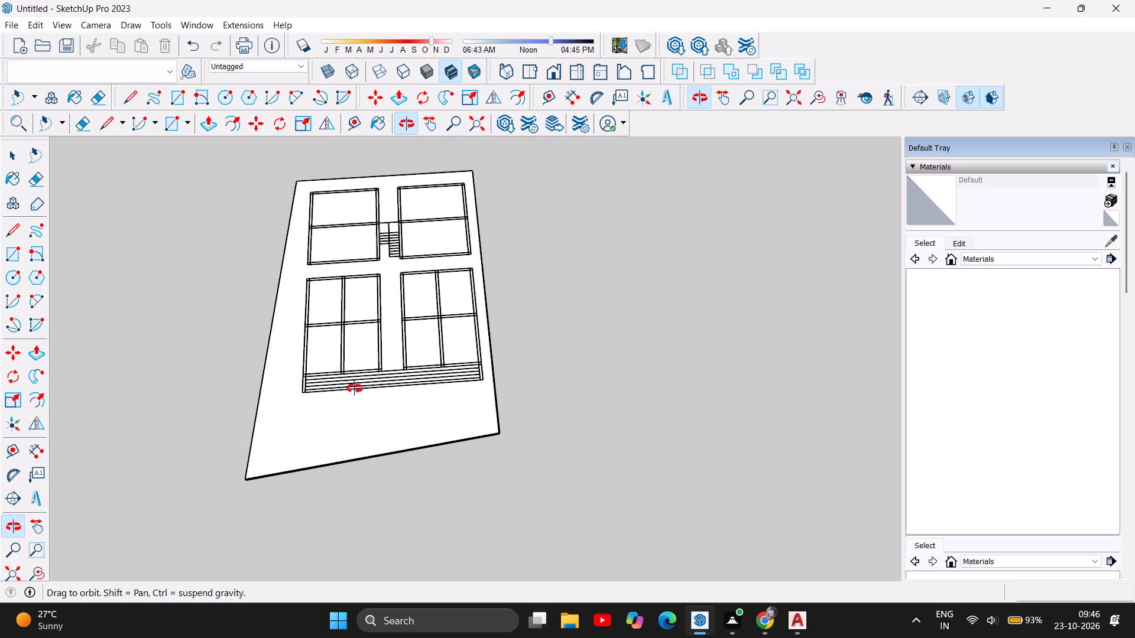
scroll(336, 362, up, 7)
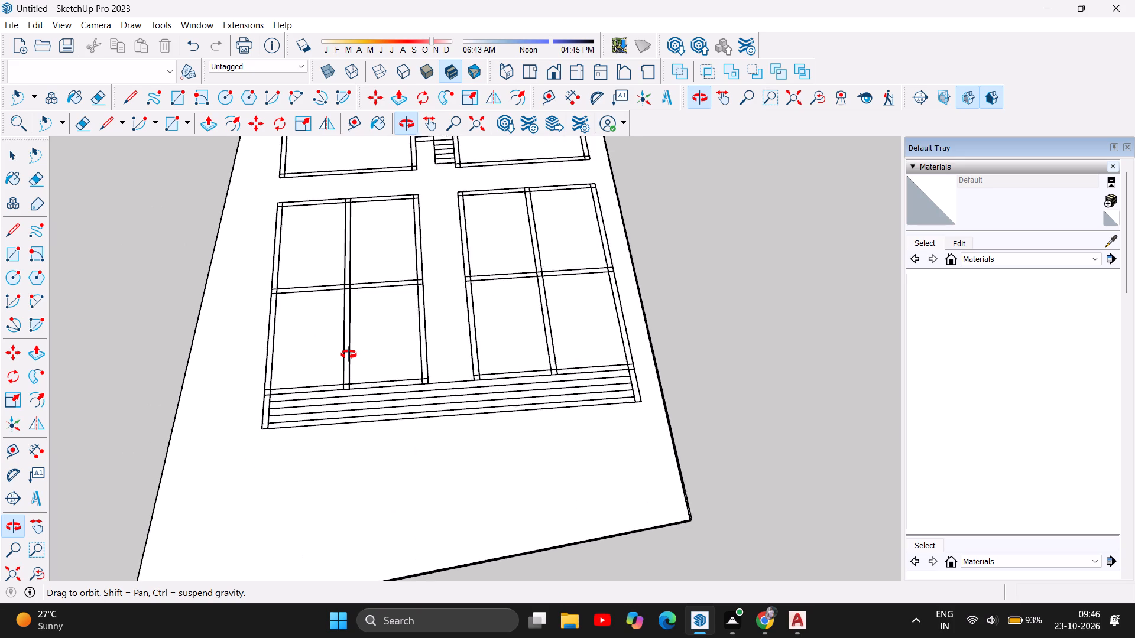
scroll(349, 354, up, 1)
scroll(349, 354, down, 18)
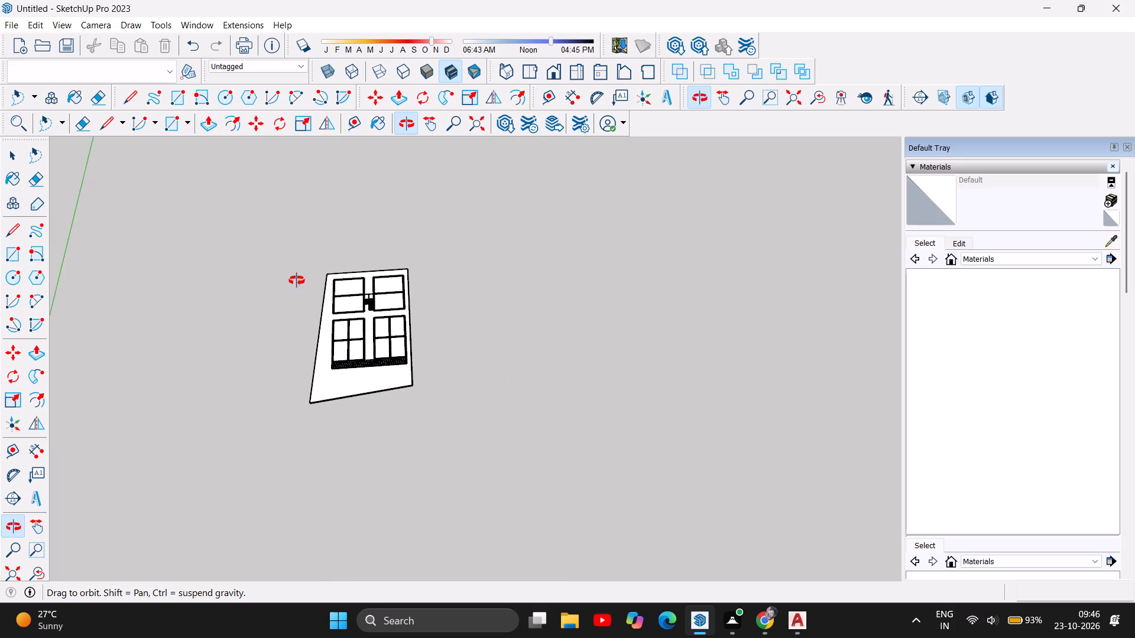
scroll(297, 281, up, 5)
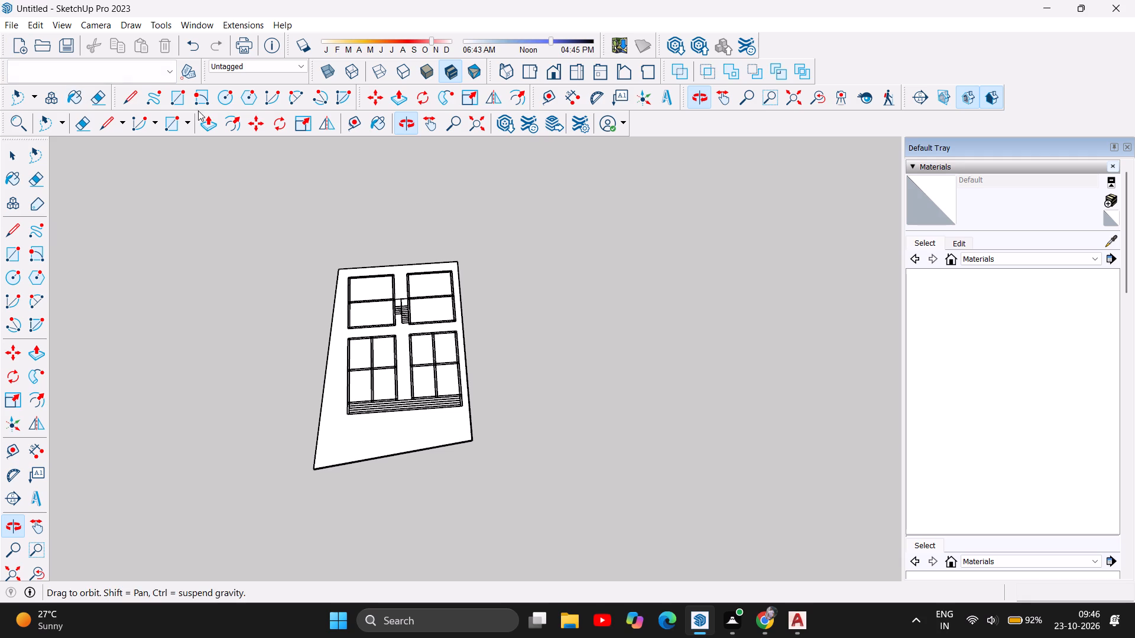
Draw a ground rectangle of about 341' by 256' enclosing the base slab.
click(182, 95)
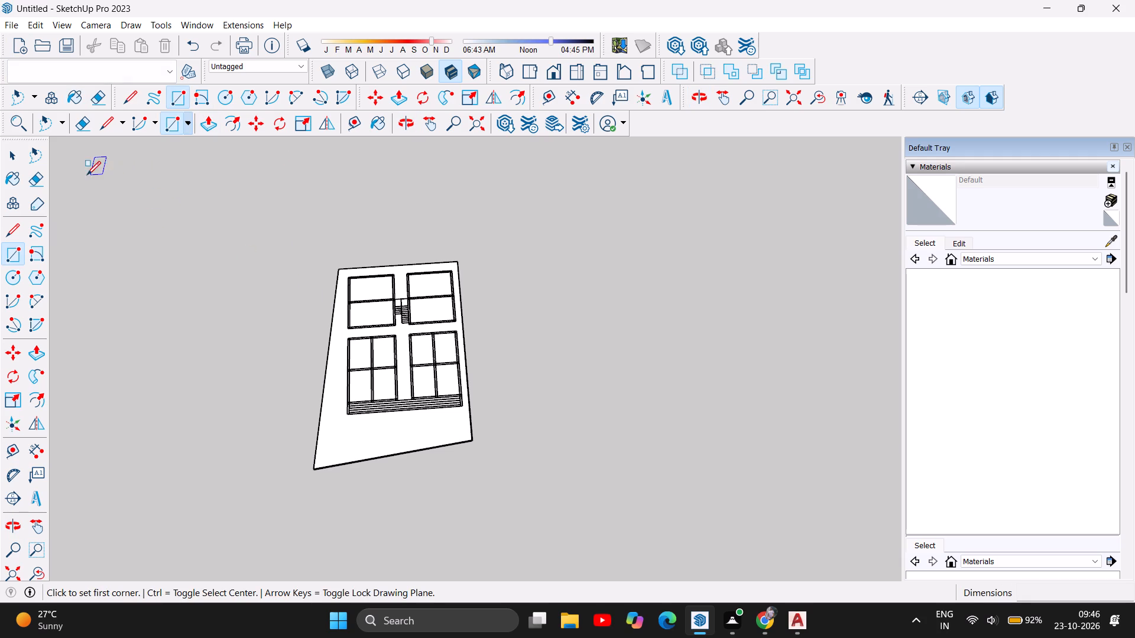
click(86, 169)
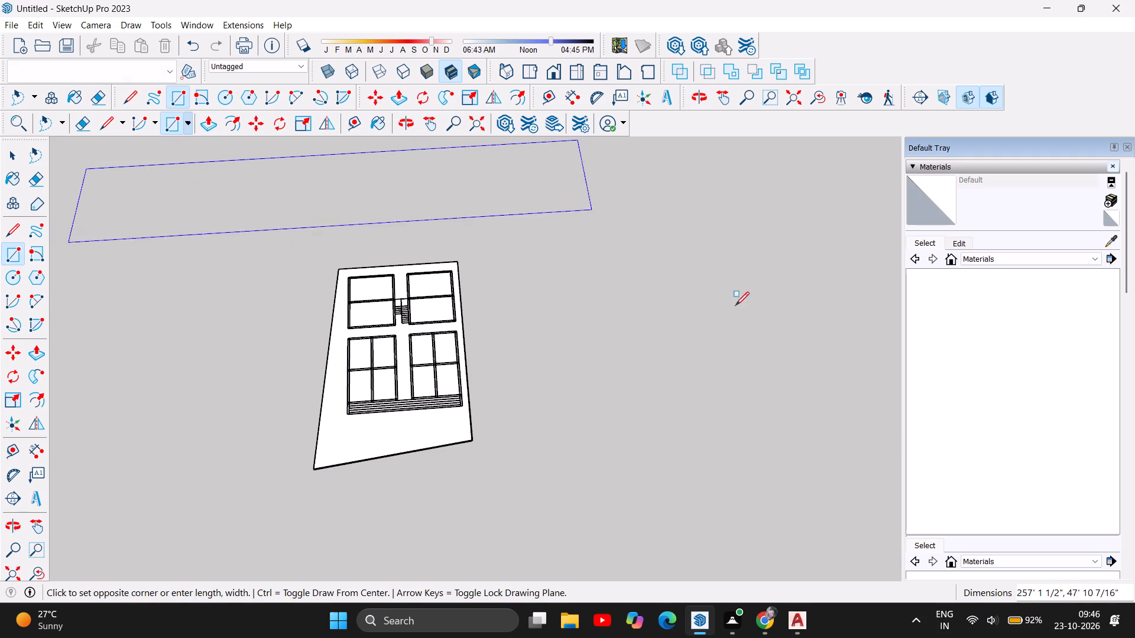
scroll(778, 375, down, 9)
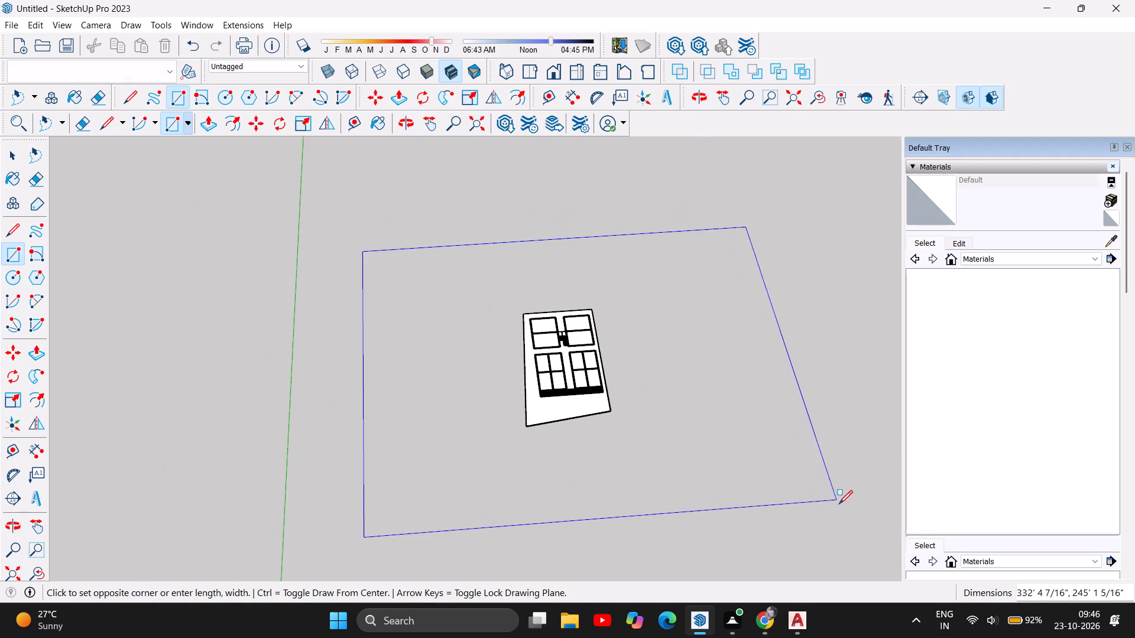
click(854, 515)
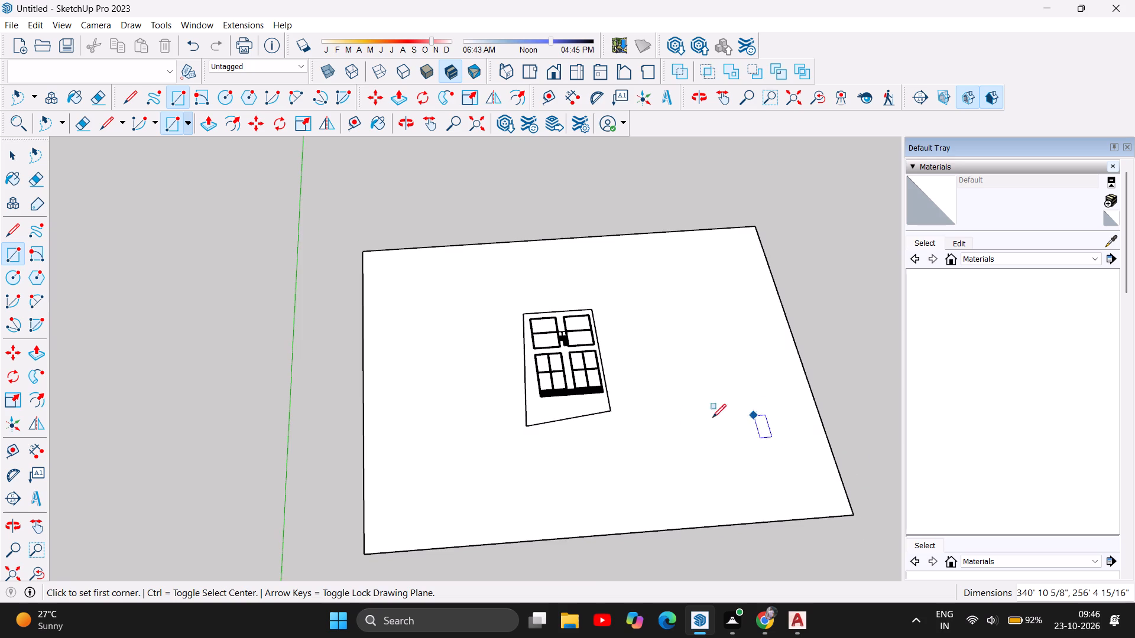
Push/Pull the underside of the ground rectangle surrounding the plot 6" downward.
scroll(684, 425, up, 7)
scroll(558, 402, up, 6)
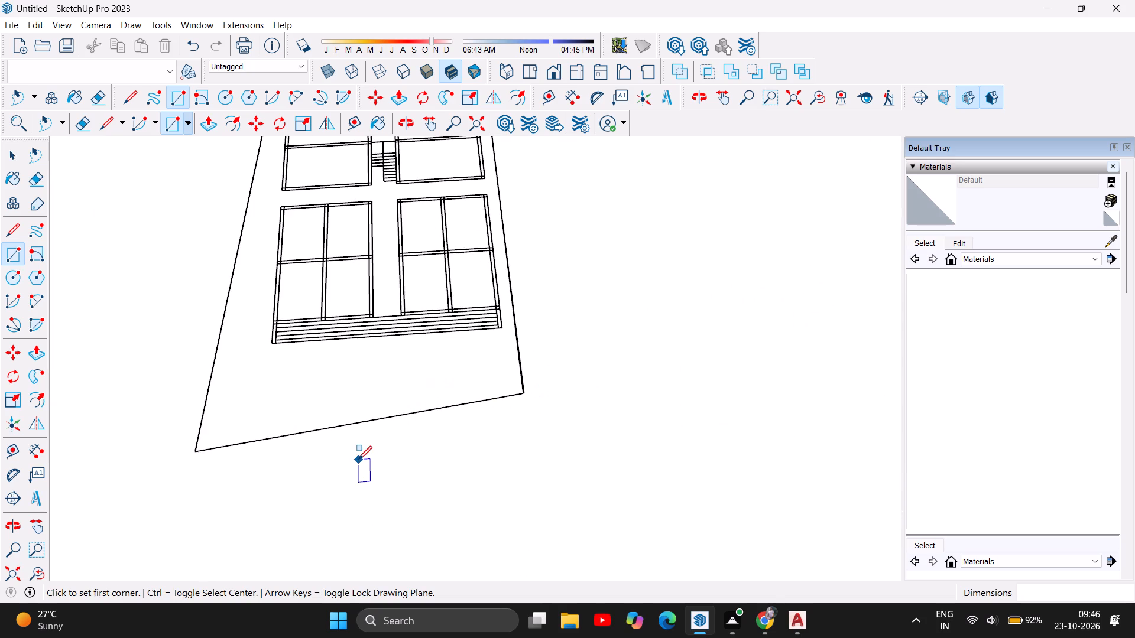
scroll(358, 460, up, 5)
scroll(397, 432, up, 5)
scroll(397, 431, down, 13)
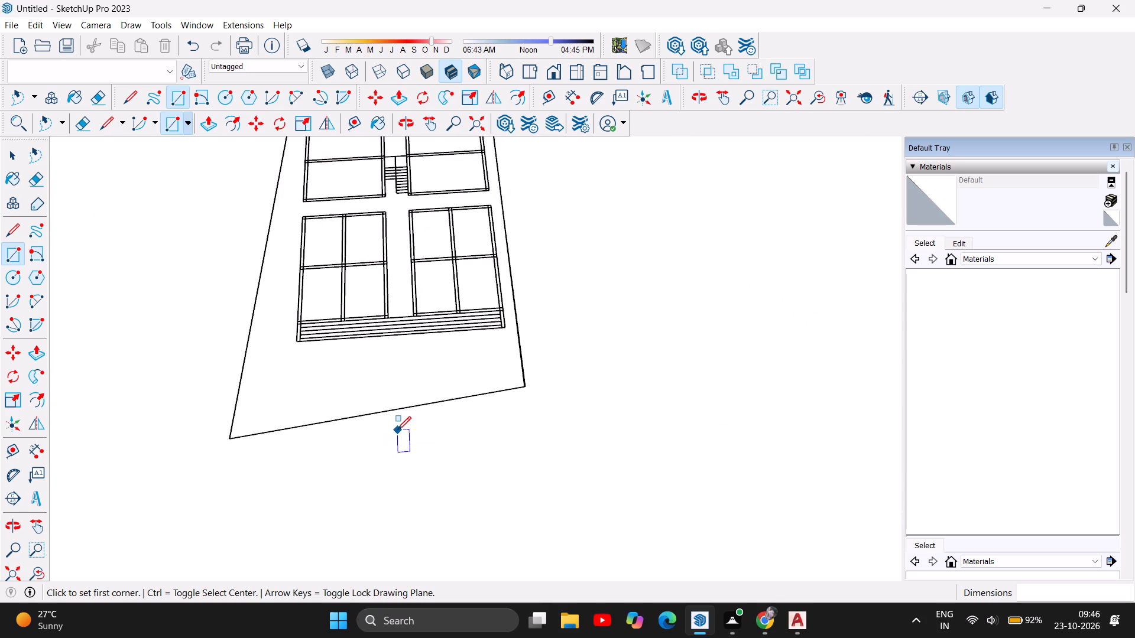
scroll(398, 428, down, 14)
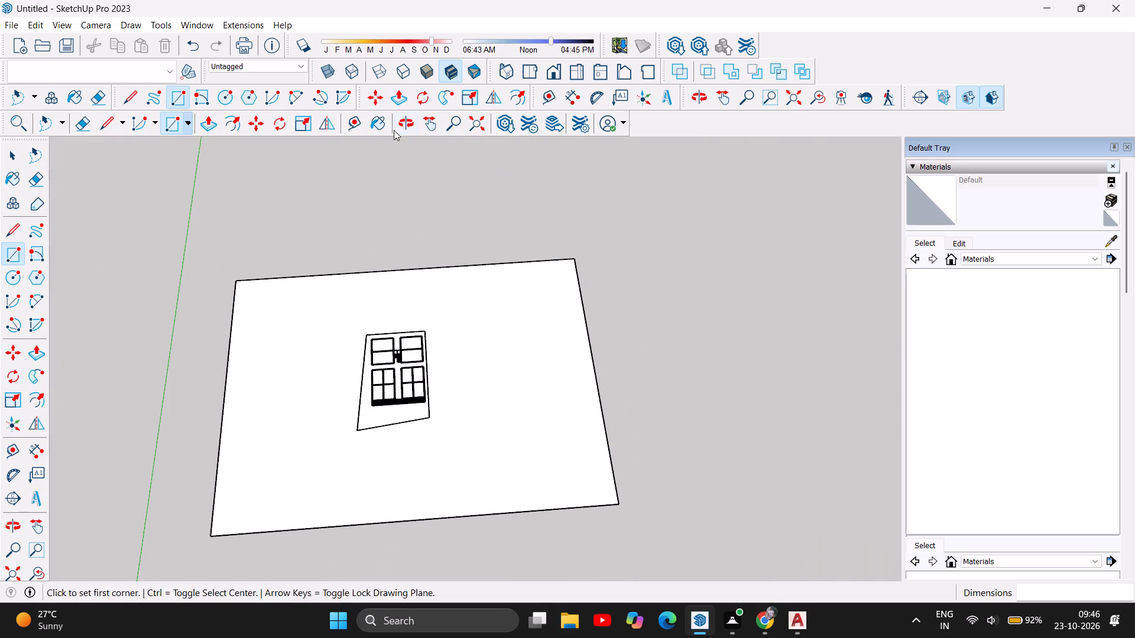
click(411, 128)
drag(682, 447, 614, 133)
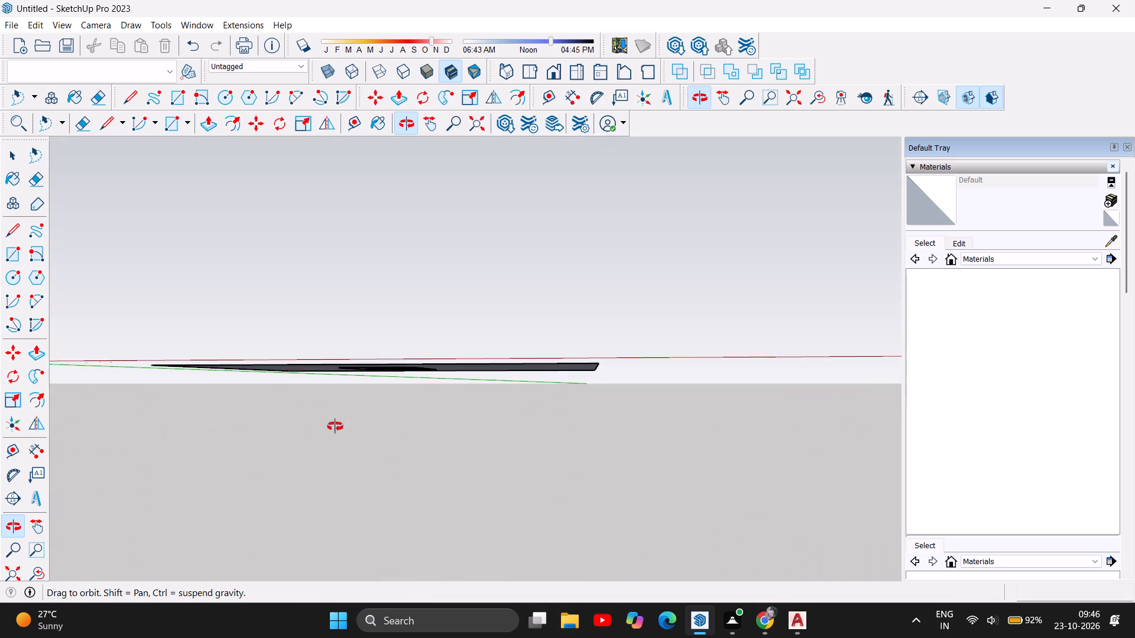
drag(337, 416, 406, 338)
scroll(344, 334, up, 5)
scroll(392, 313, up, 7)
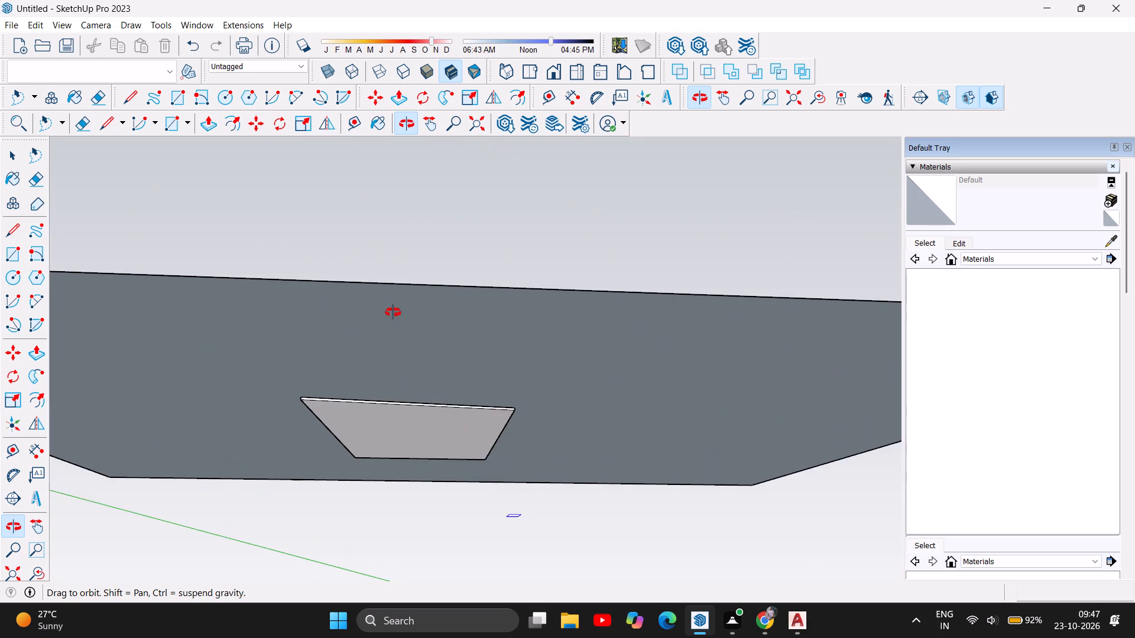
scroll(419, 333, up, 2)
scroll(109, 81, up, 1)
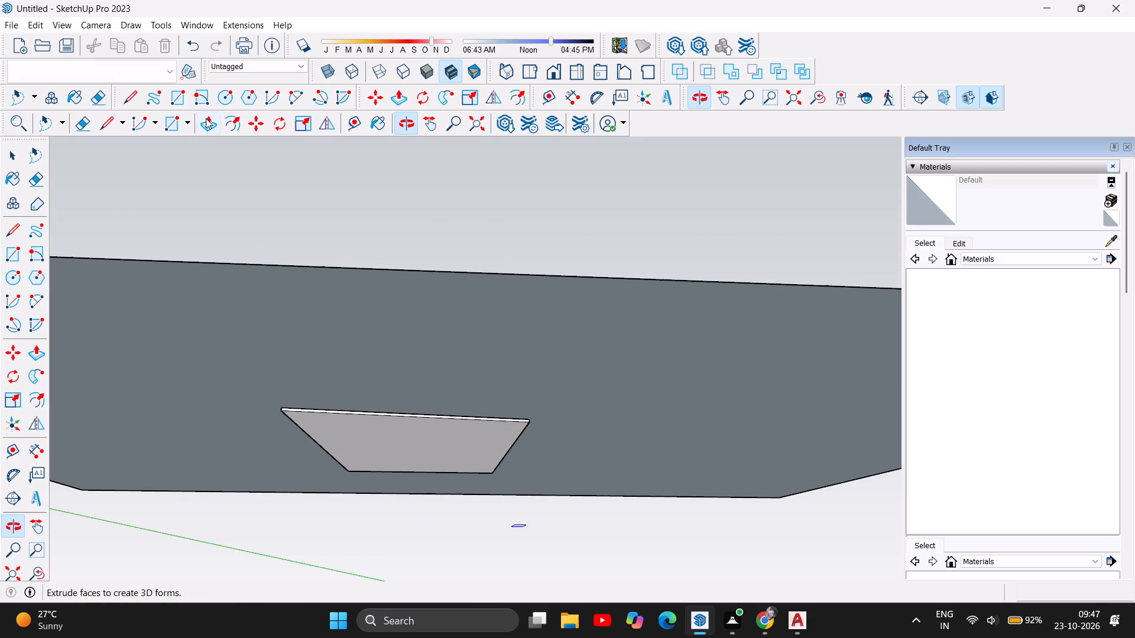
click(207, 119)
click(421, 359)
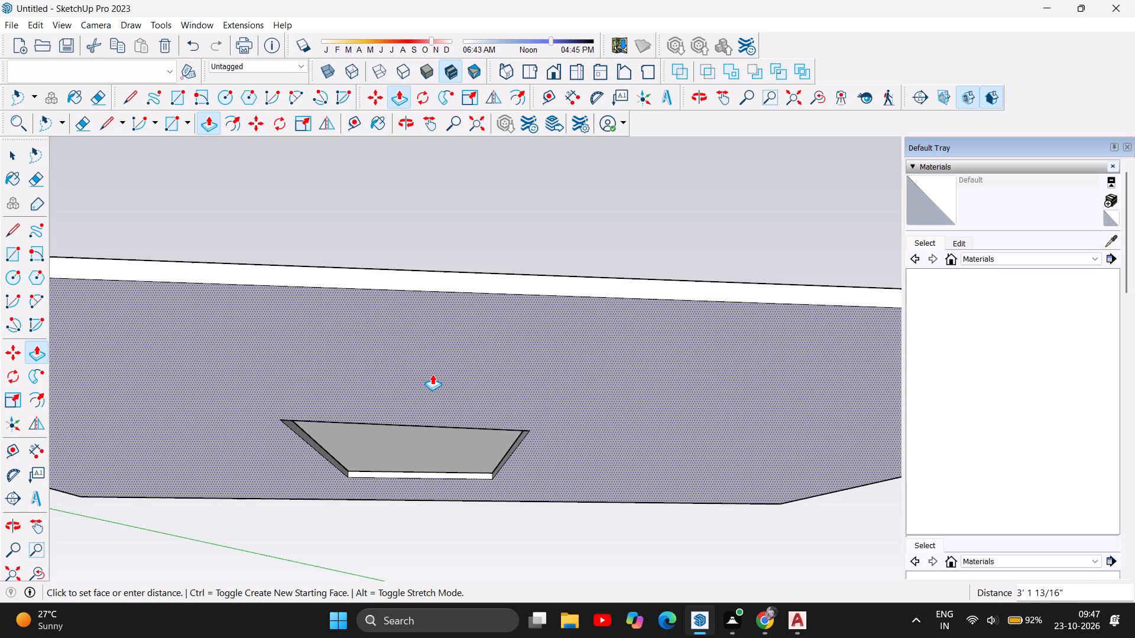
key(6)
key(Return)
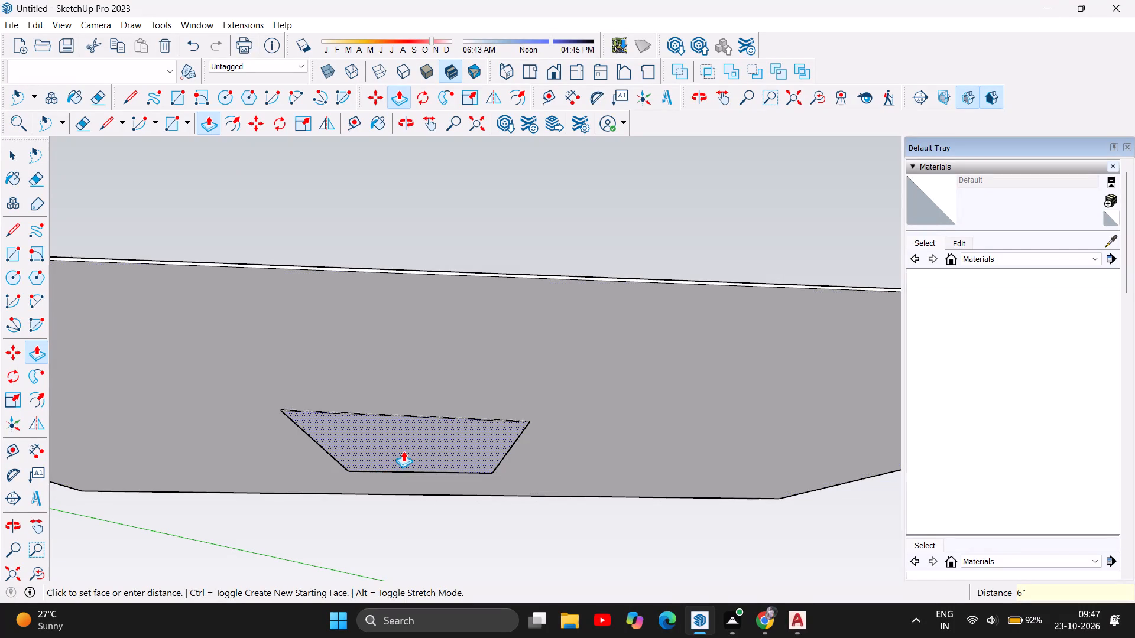
Undo the ground rectangle and its extrusion, along with the base slab's two Push/Pull thicknesses, back to the flat plot face.
click(444, 437)
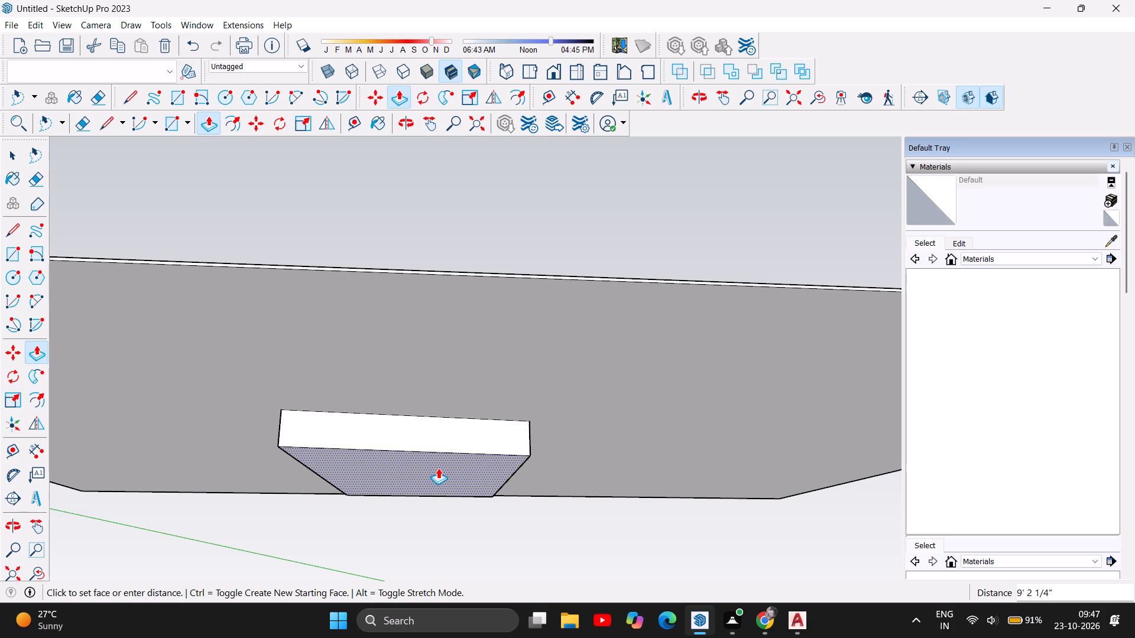
key(ctrl+z)
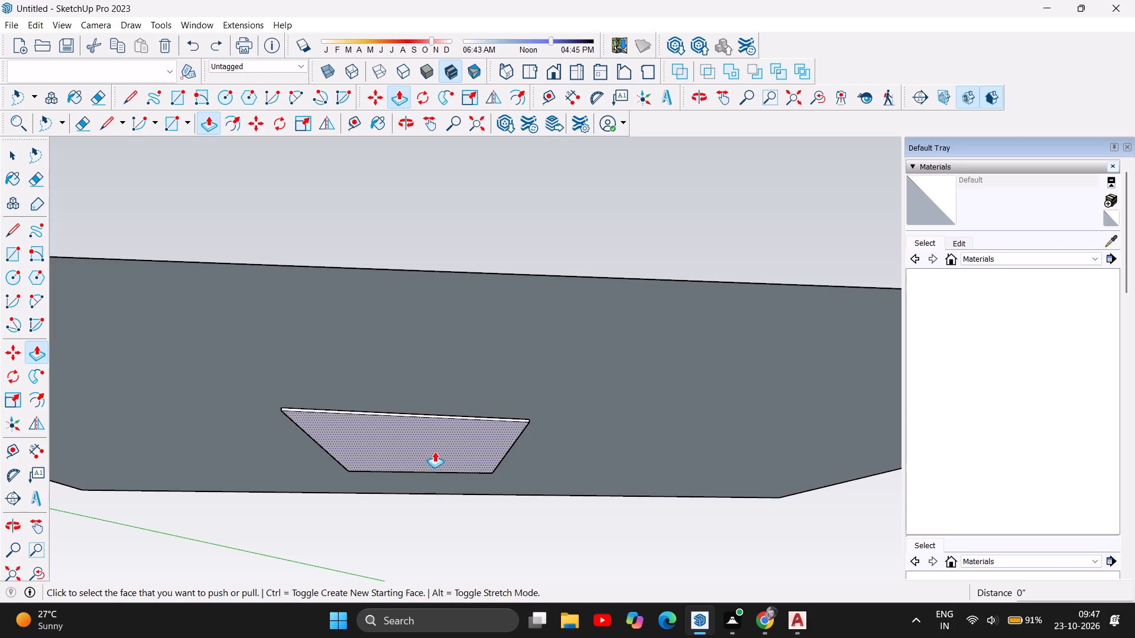
key(ctrl+z)
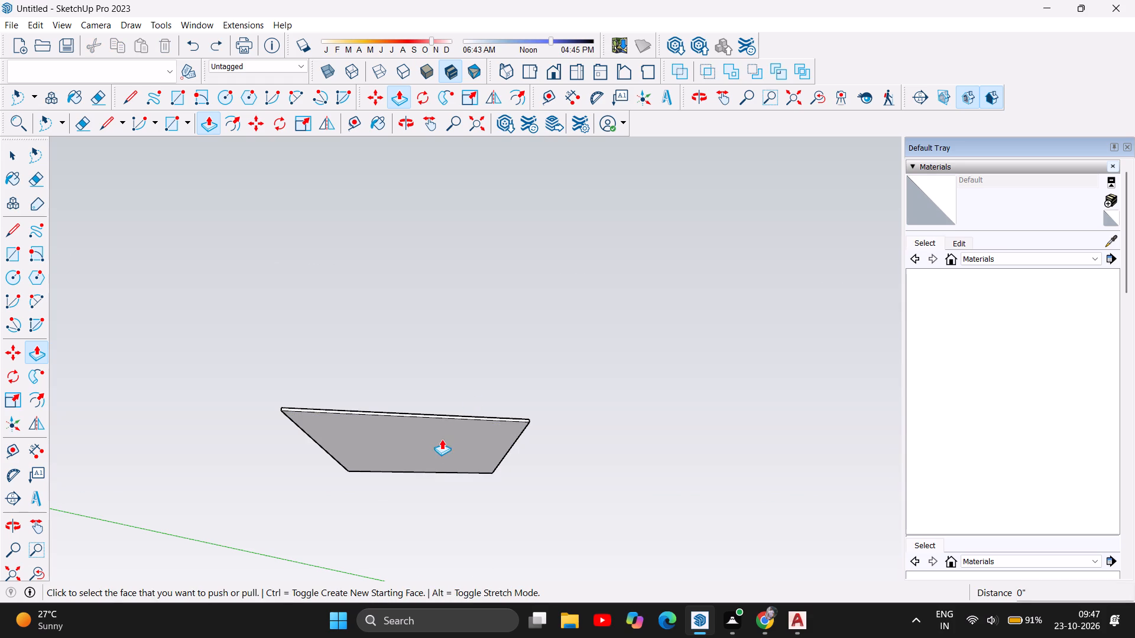
key(ctrl+z)
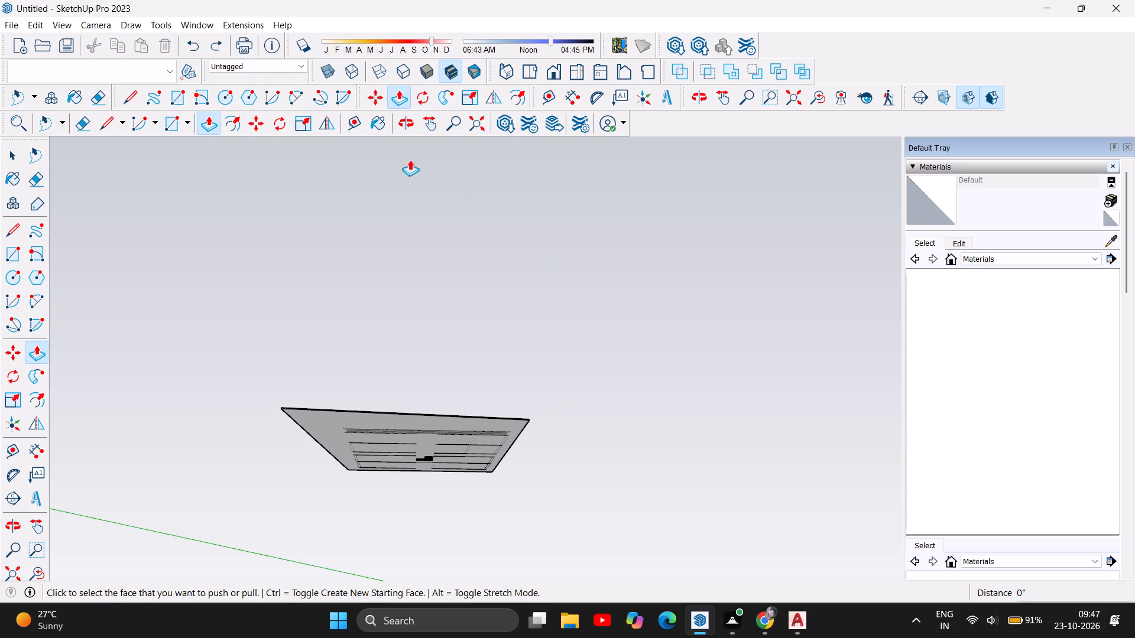
click(398, 127)
drag(365, 370, 372, 411)
scroll(319, 437, up, 19)
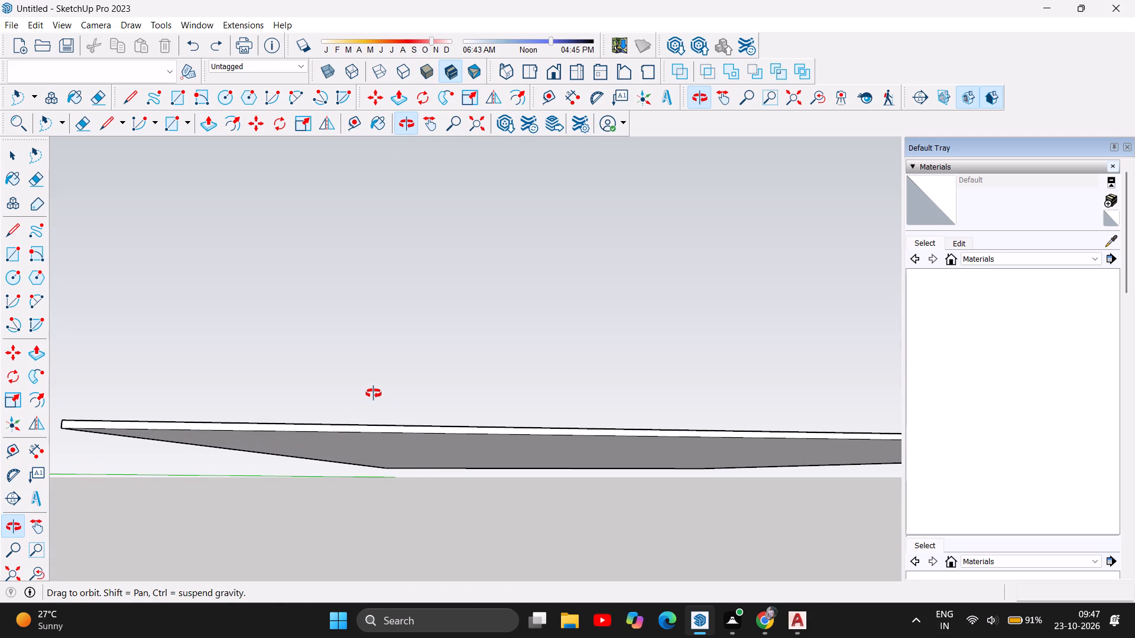
key(ctrl+z)
Draw a ground rectangle of about 417' 6" by 280' 6" enclosing the flat plot face.
drag(443, 353, 422, 493)
drag(395, 318, 407, 439)
scroll(370, 298, down, 10)
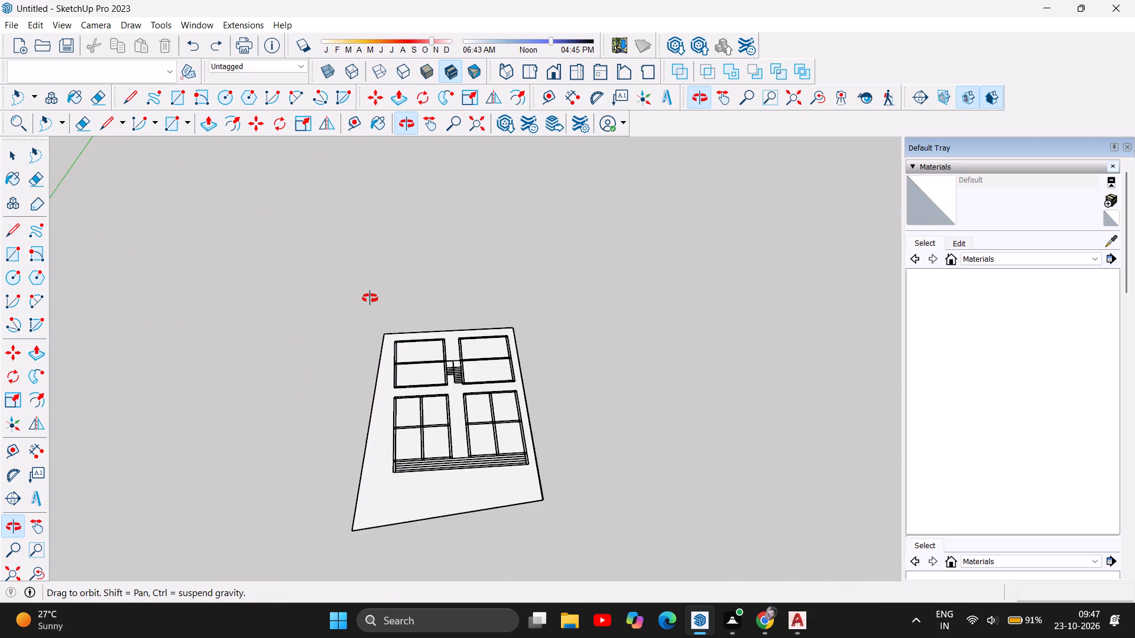
scroll(370, 298, down, 8)
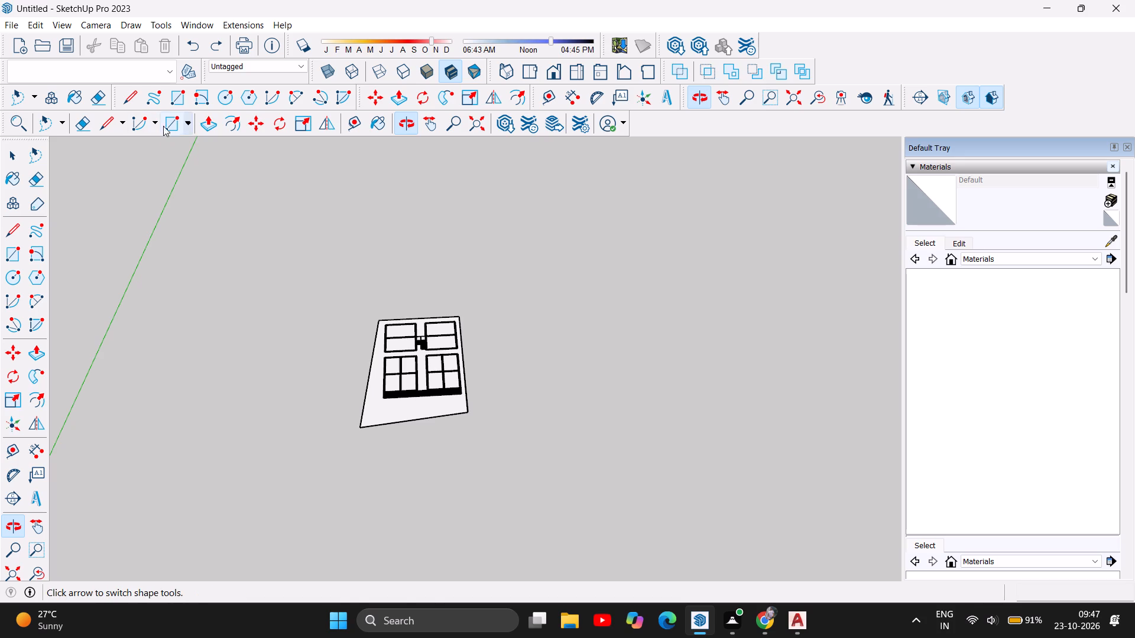
click(173, 121)
click(206, 245)
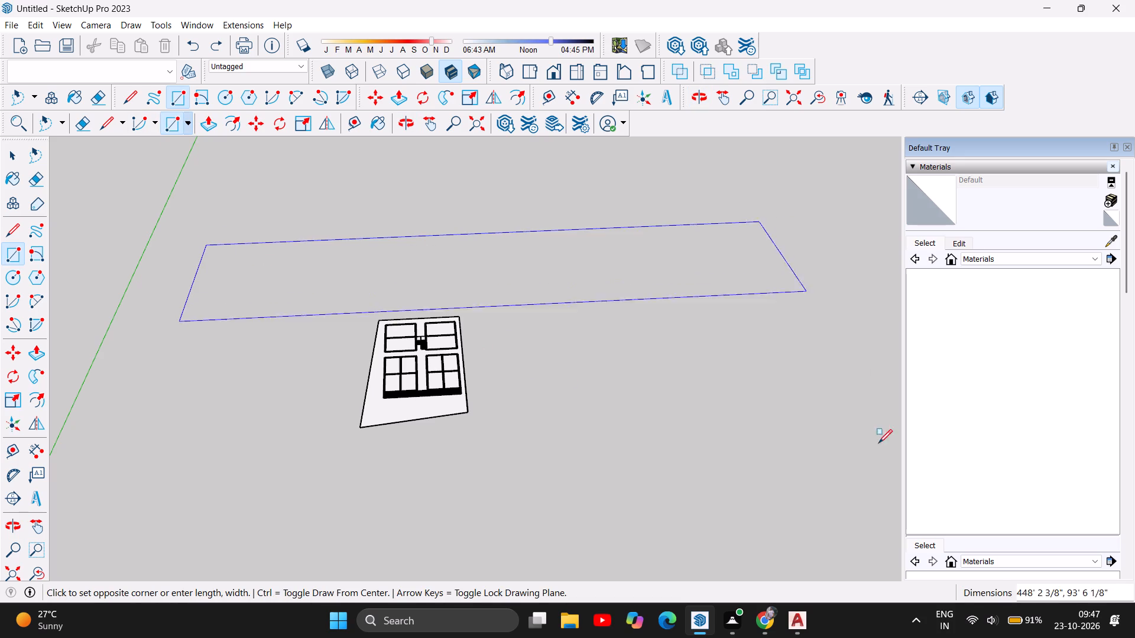
click(896, 509)
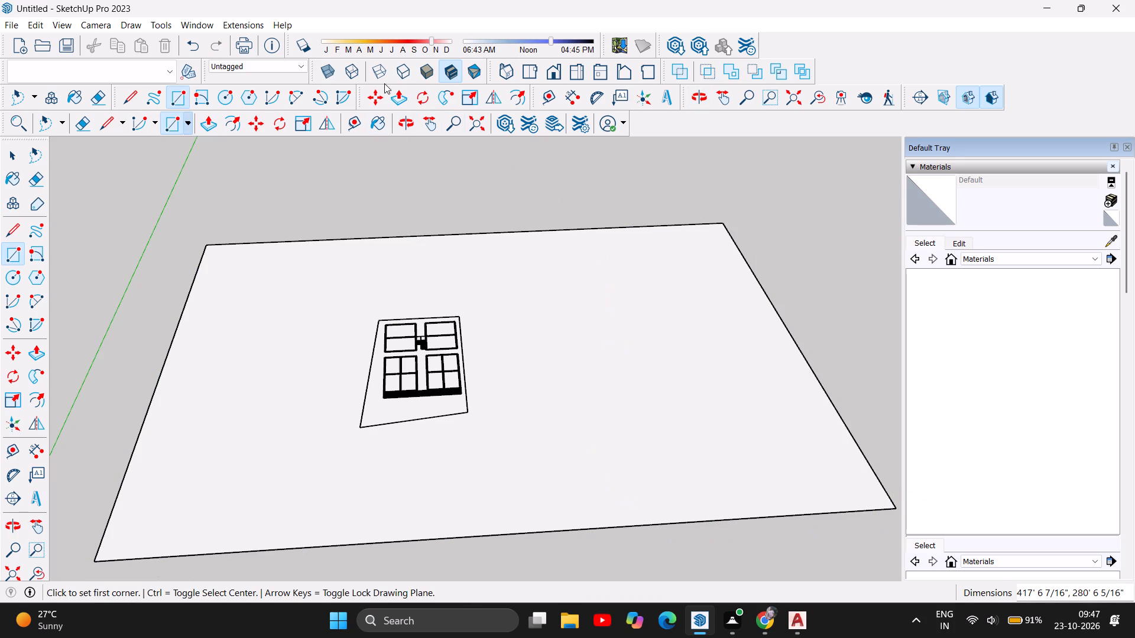
Push/Pull the underside of the ground face surrounding the plot 6" downward.
click(209, 129)
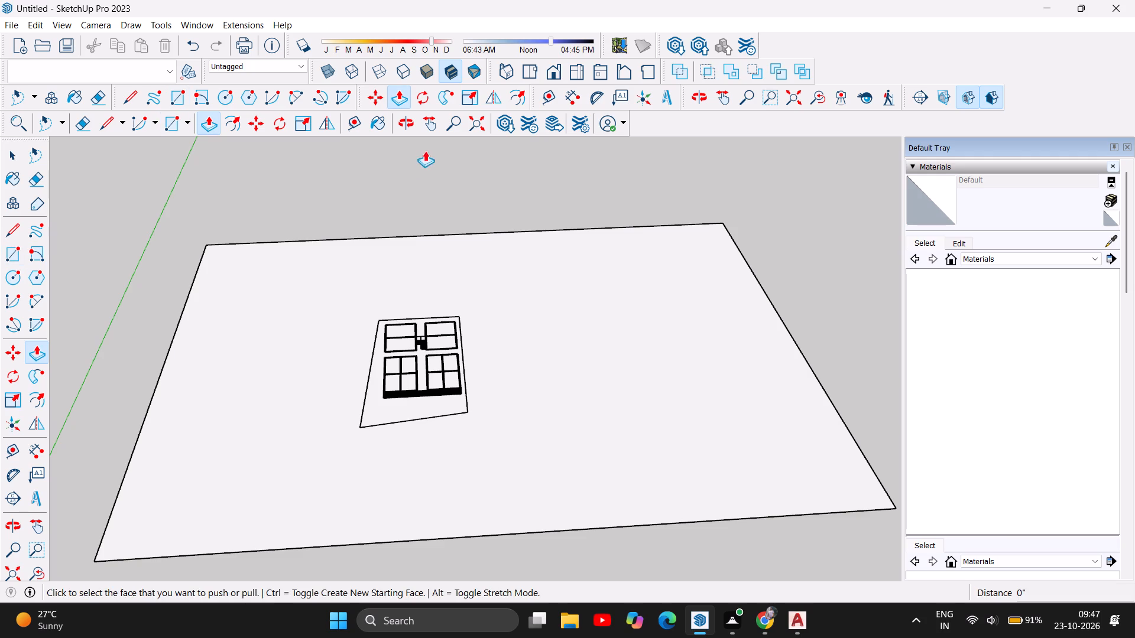
click(411, 116)
drag(479, 339, 467, 134)
drag(484, 434, 484, 432)
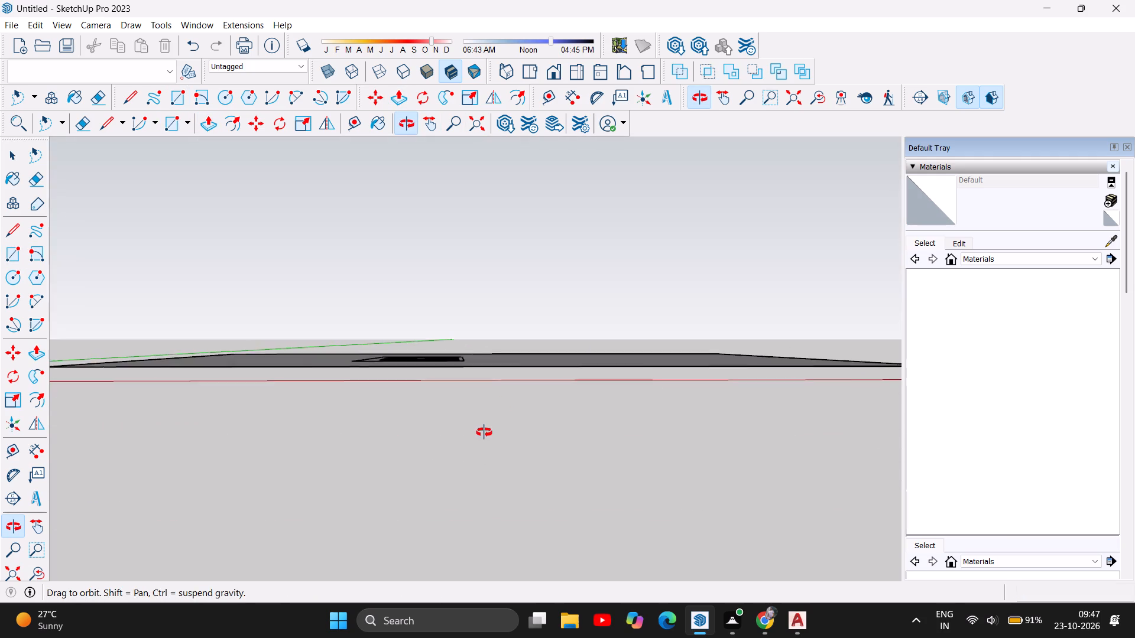
drag(484, 432, 472, 304)
click(210, 128)
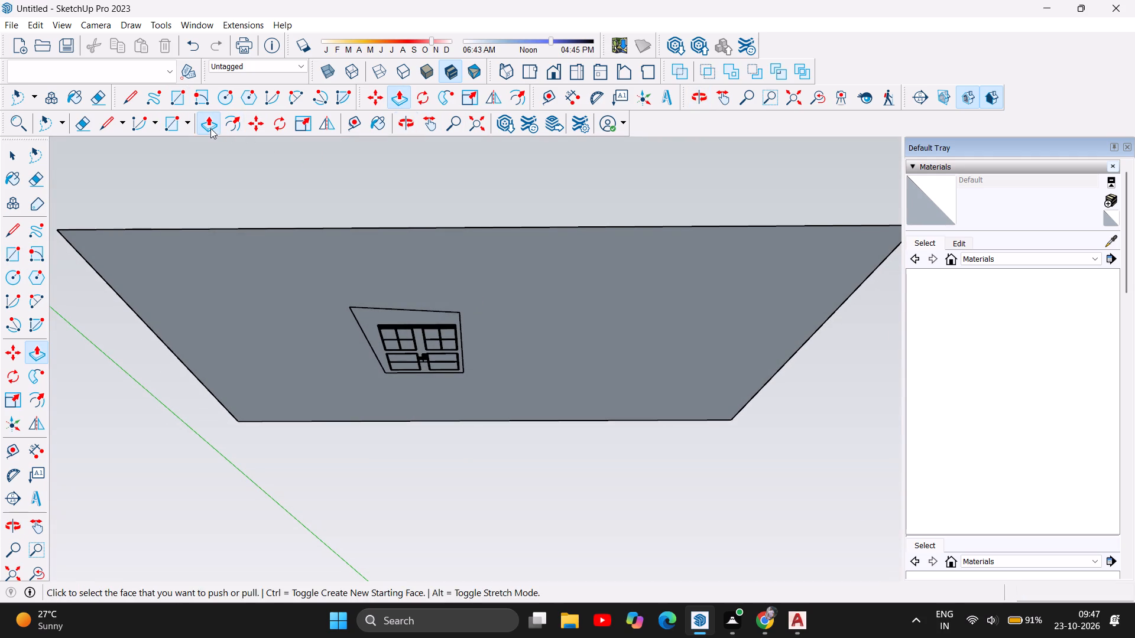
click(242, 267)
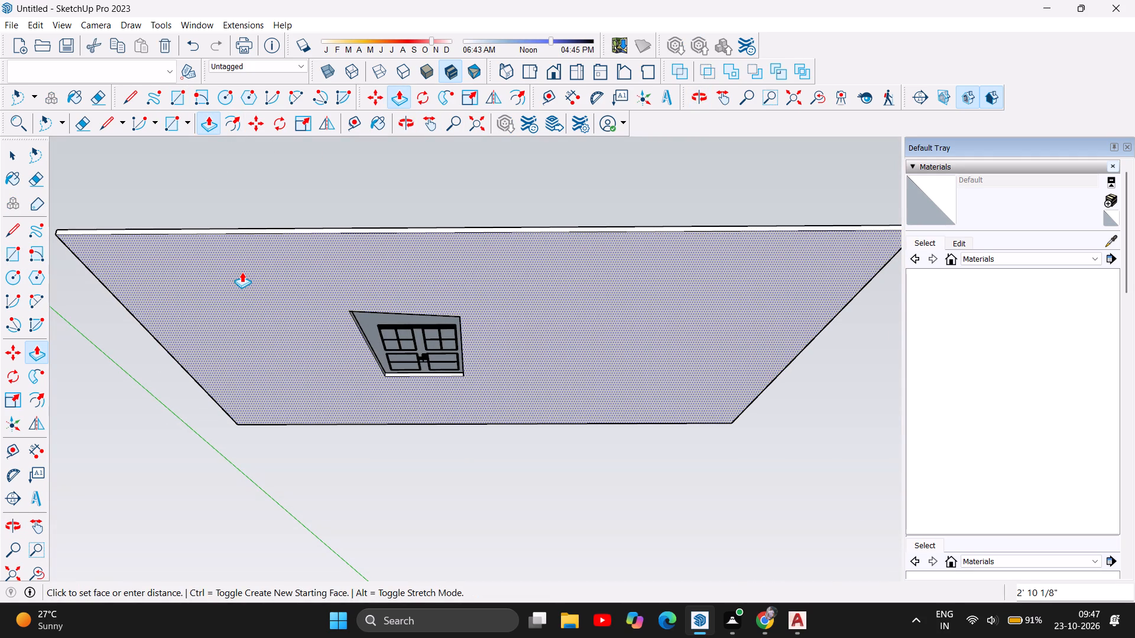
key(6)
key(Return)
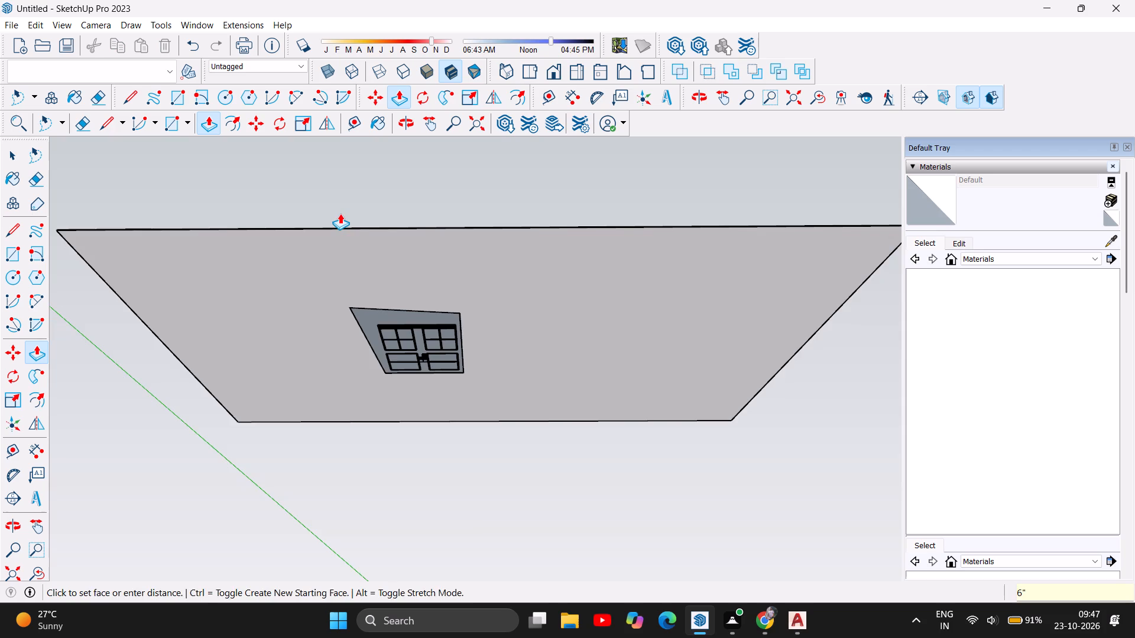
Push/Pull the surrounding ground slab's underside about 2' 5" further downward.
scroll(340, 213, up, 19)
scroll(400, 328, up, 1)
click(407, 328)
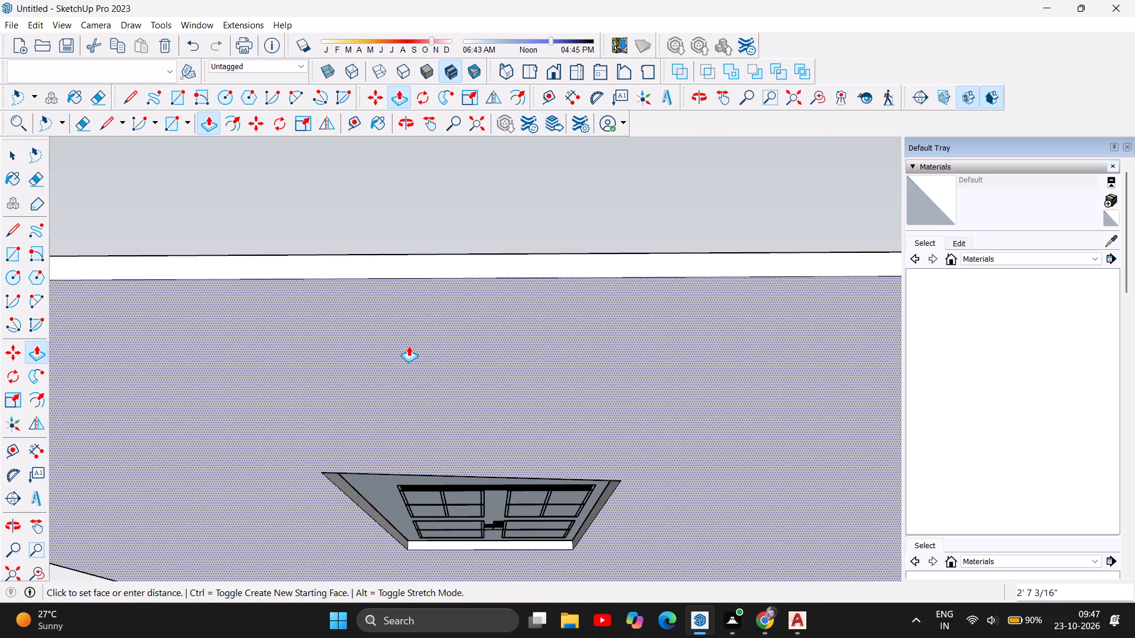
click(410, 344)
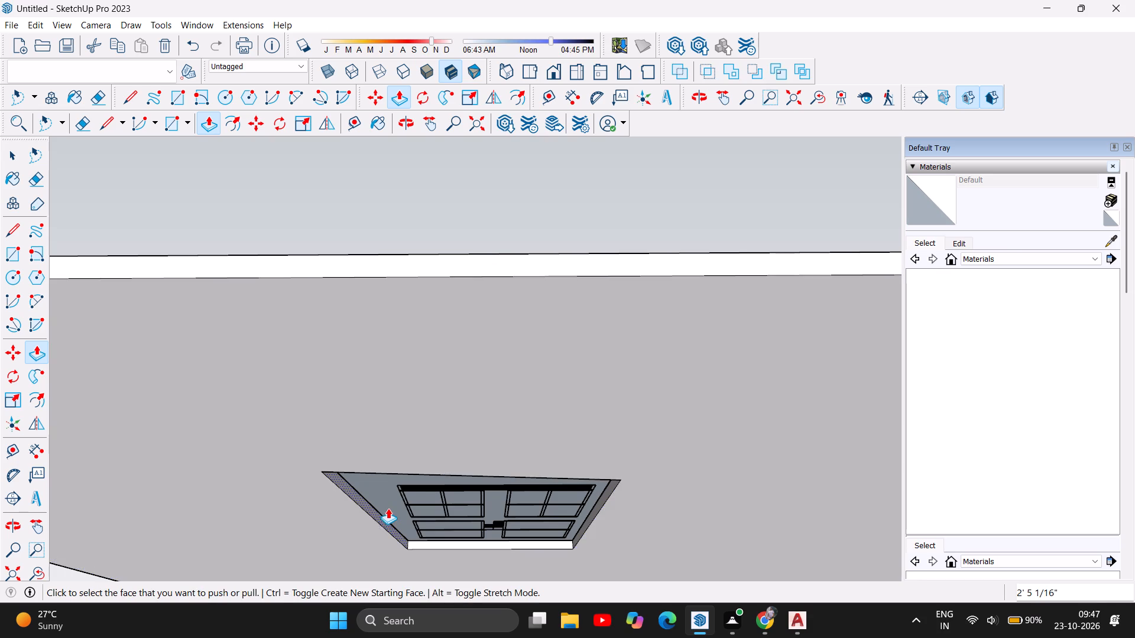
Push/Pull the underside of the recessed plot face 6" downward.
click(388, 495)
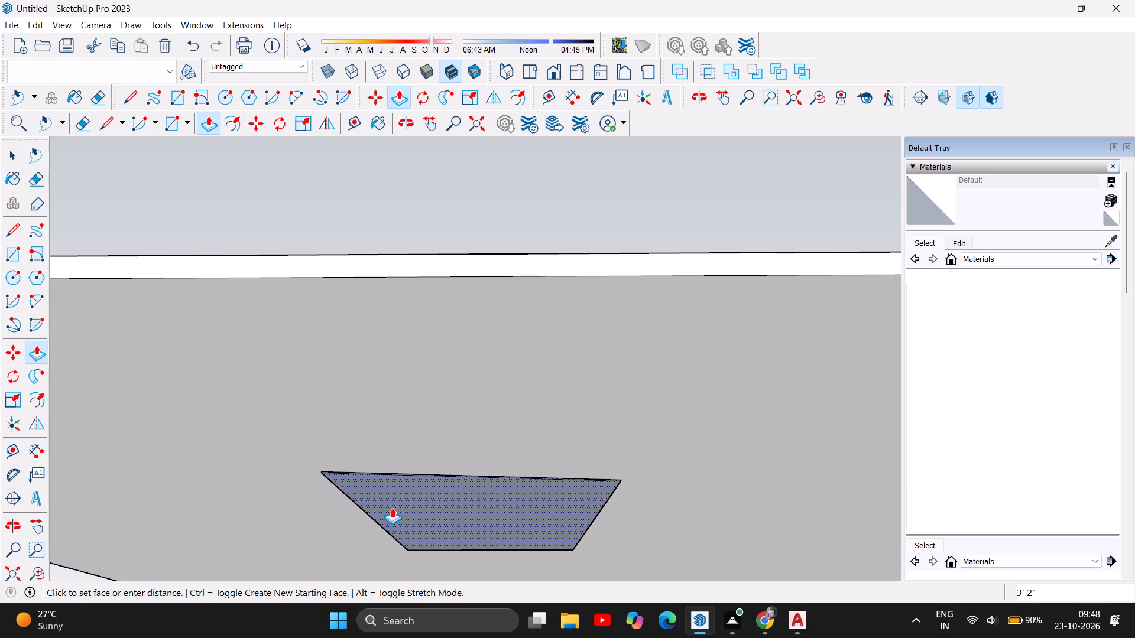
key(6)
key(Return)
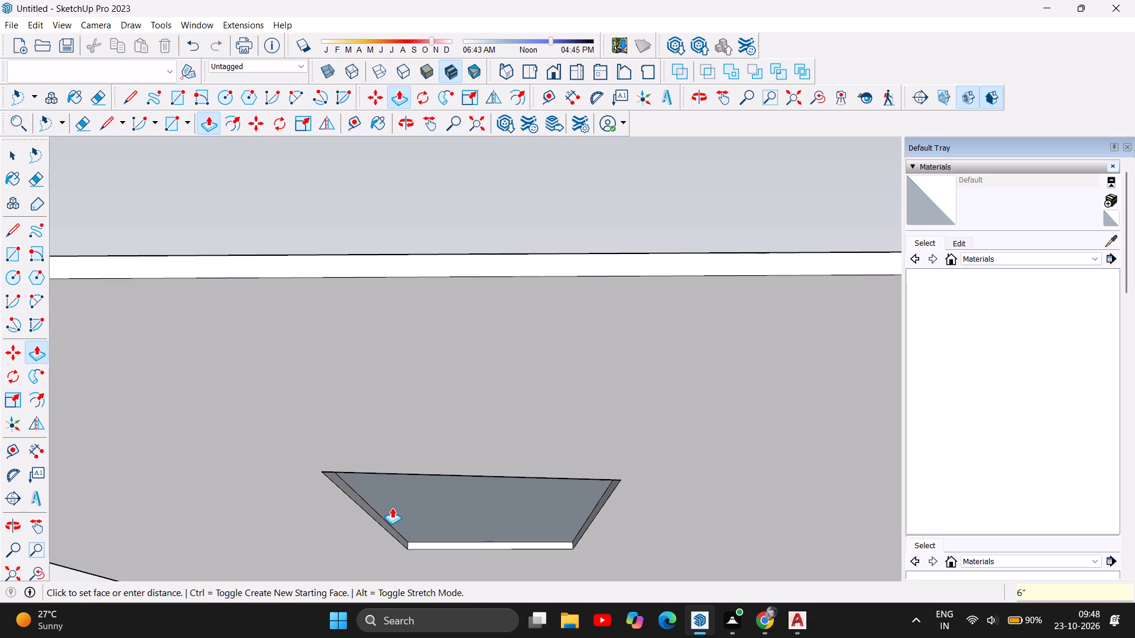
Push/Pull the plot's underside further downward by about 2' 7" and by about 2'.
click(415, 496)
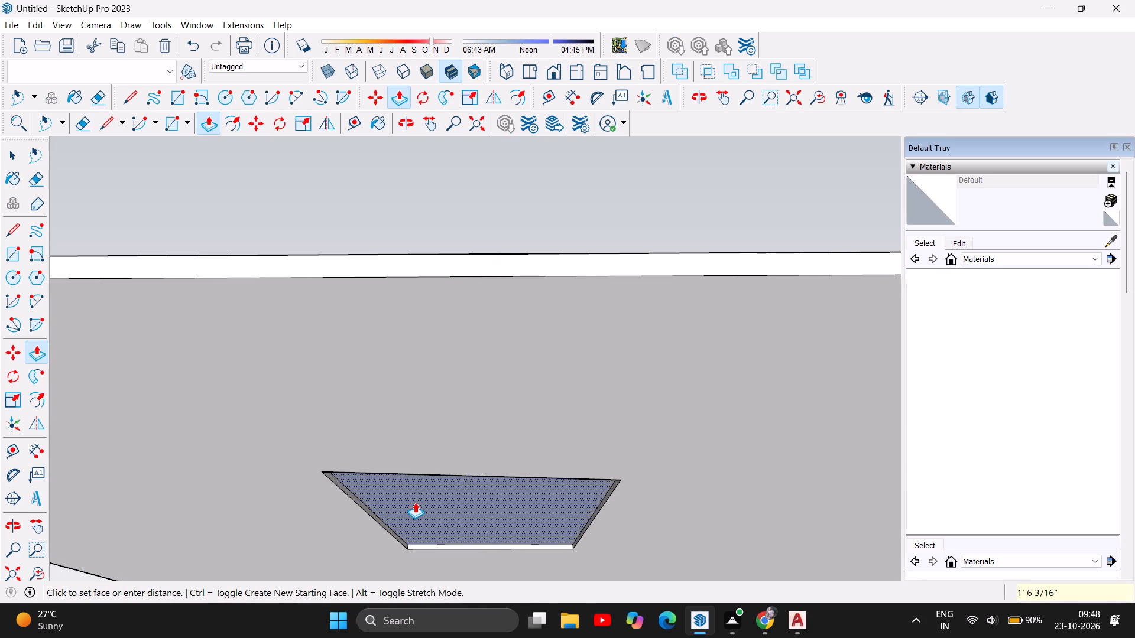
click(415, 506)
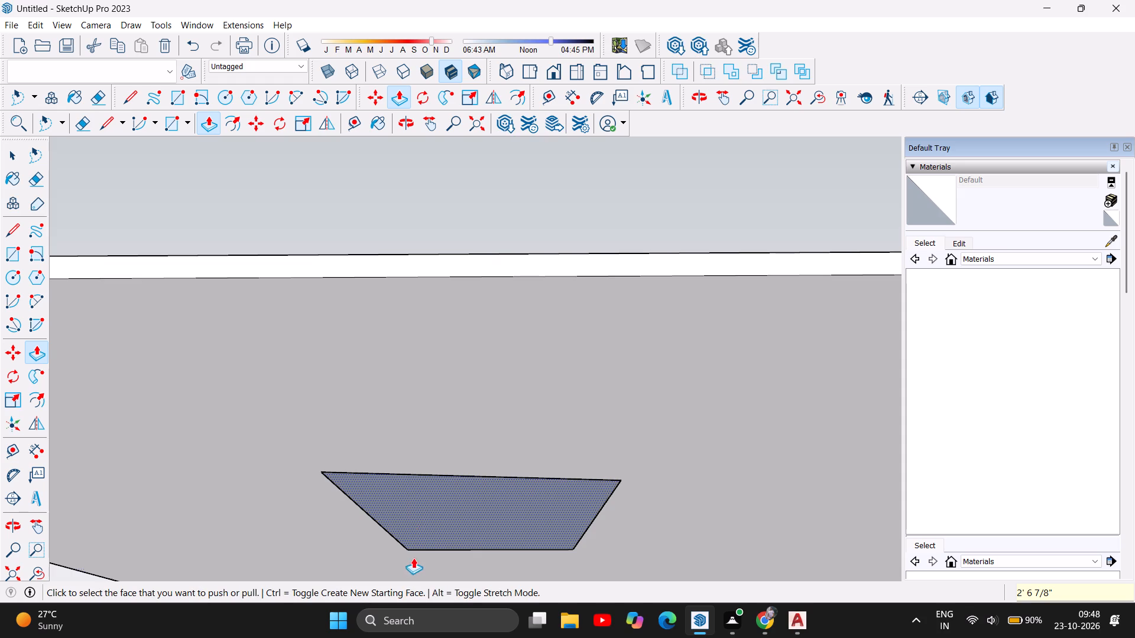
click(439, 522)
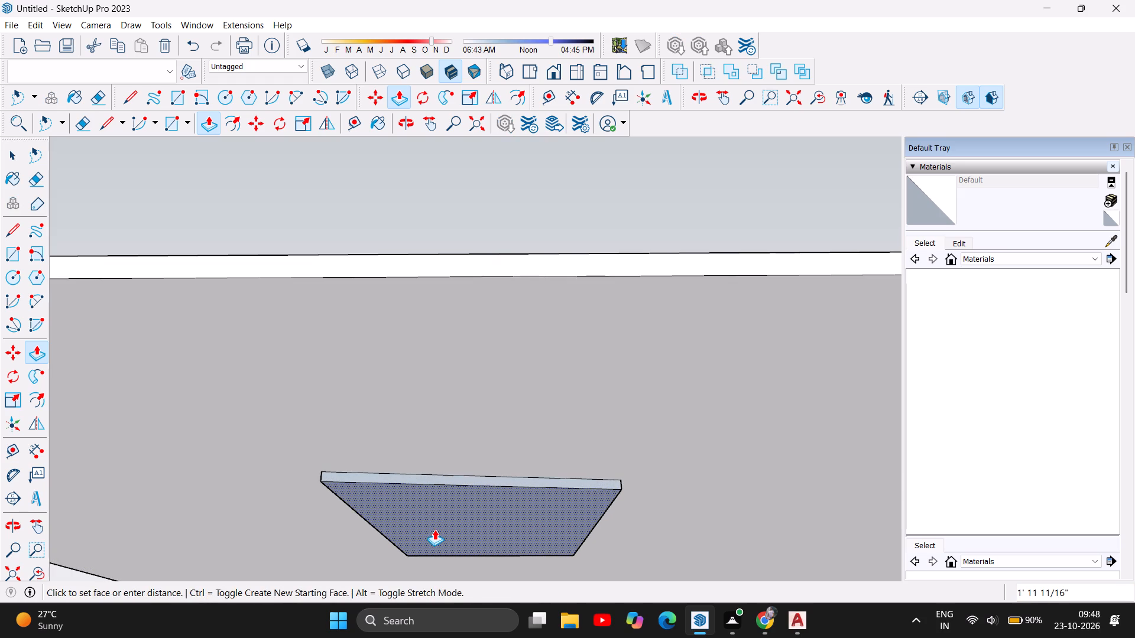
click(434, 529)
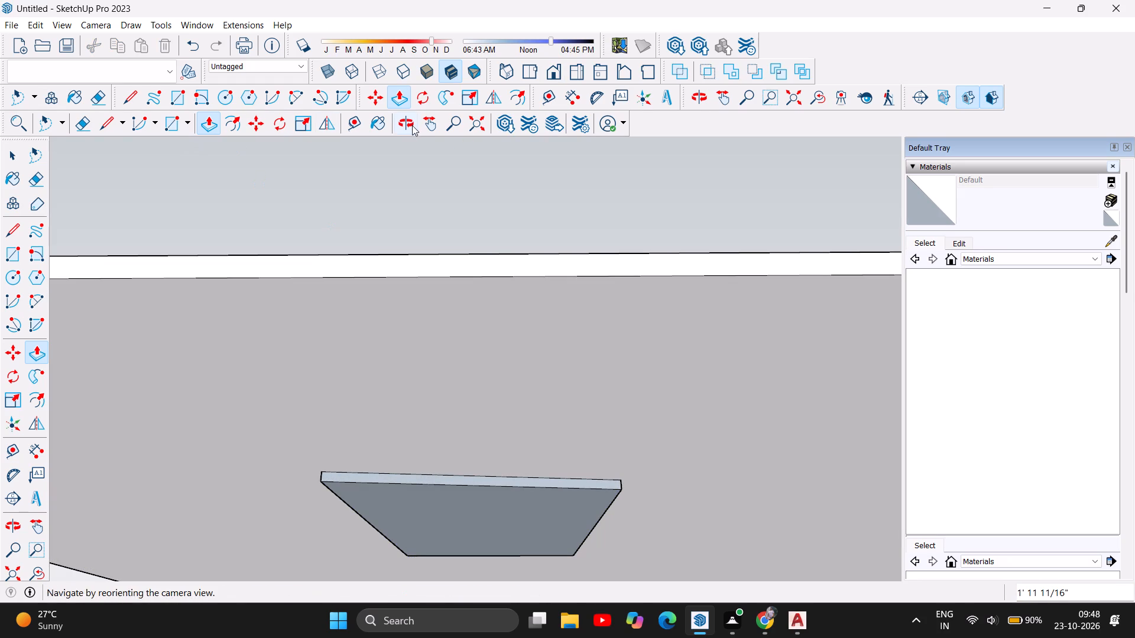
click(411, 125)
drag(464, 223, 484, 461)
drag(513, 391, 492, 471)
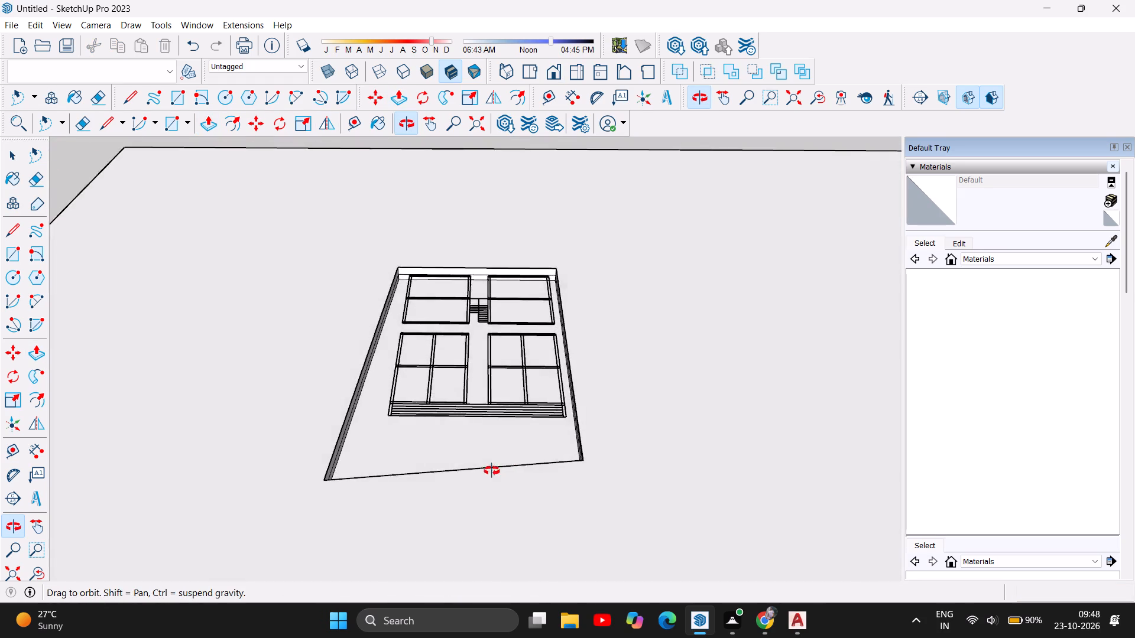
Examine the recessed plot, its side walls and the shop wall layout against the surrounding ground slab from several angles.
drag(492, 471, 504, 382)
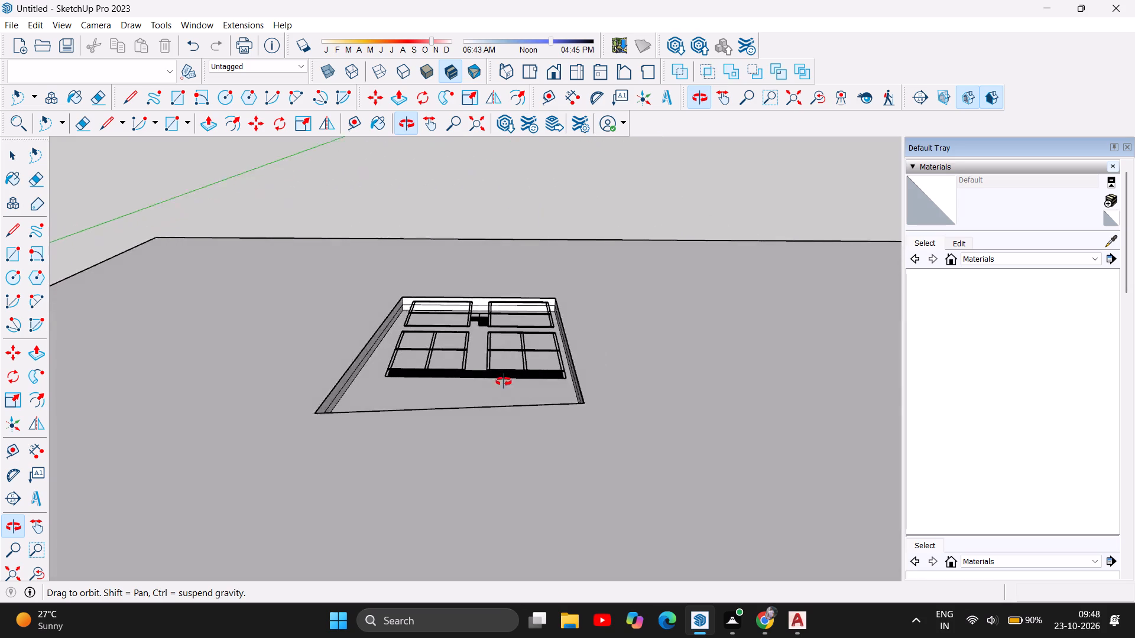
drag(504, 382, 455, 470)
drag(494, 369, 380, 401)
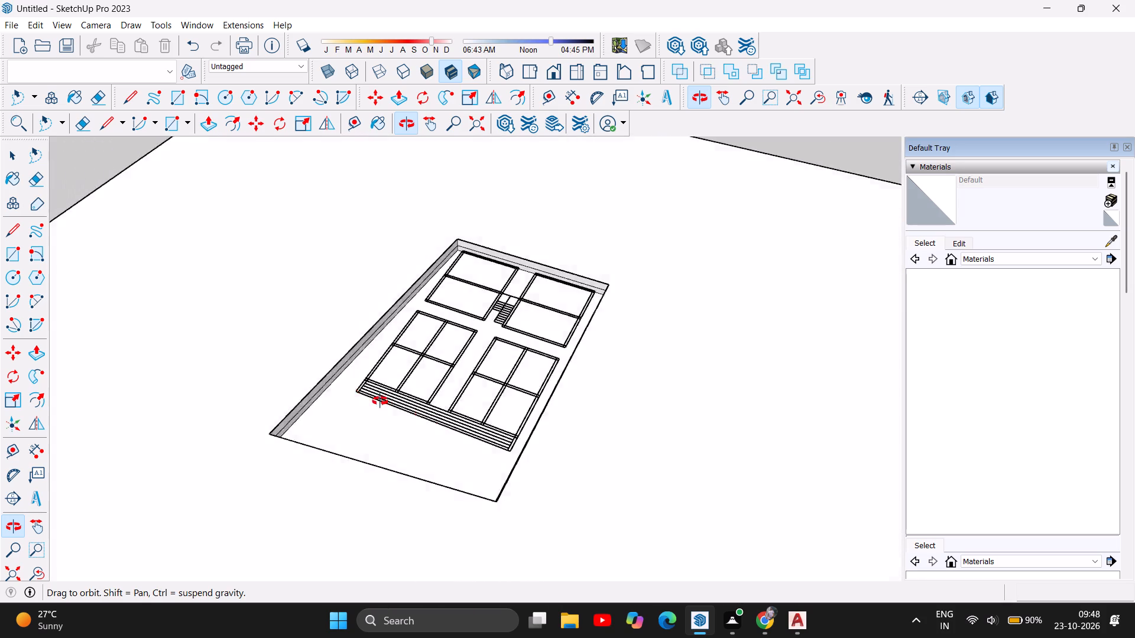
drag(380, 401, 393, 268)
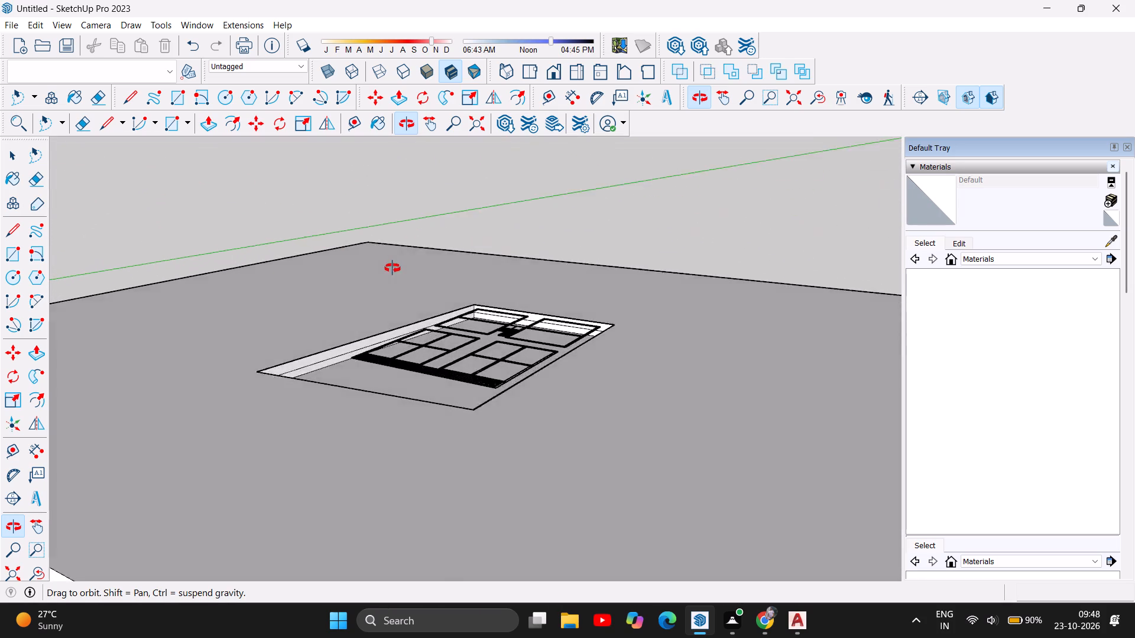
drag(393, 268, 586, 327)
drag(551, 357, 523, 422)
scroll(524, 302, up, 9)
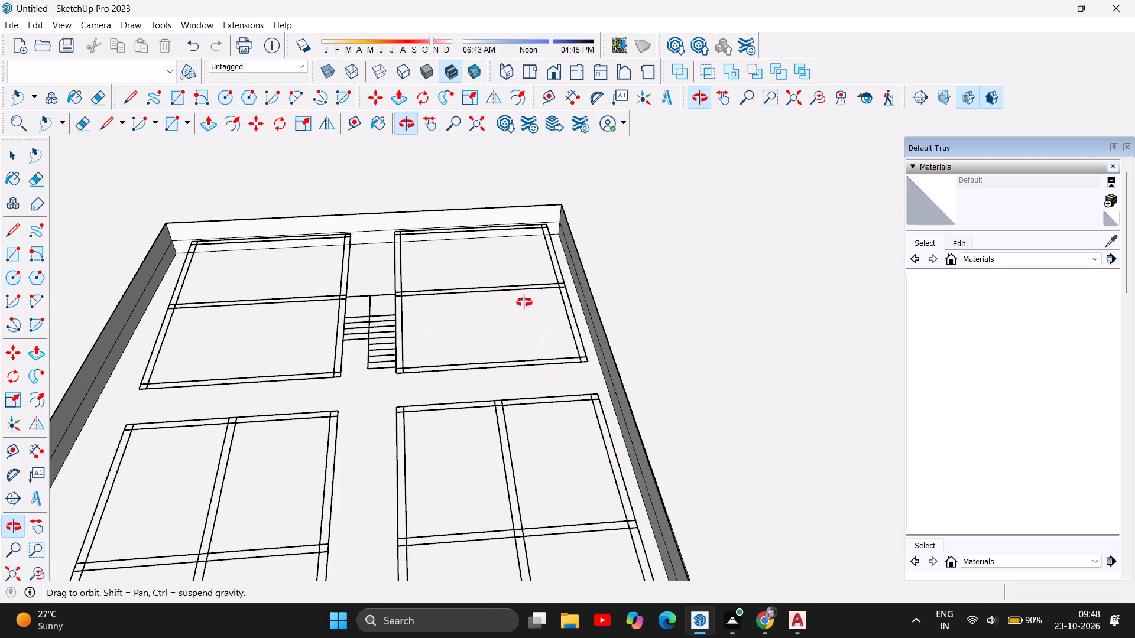
scroll(465, 265, down, 10)
drag(529, 388, 527, 452)
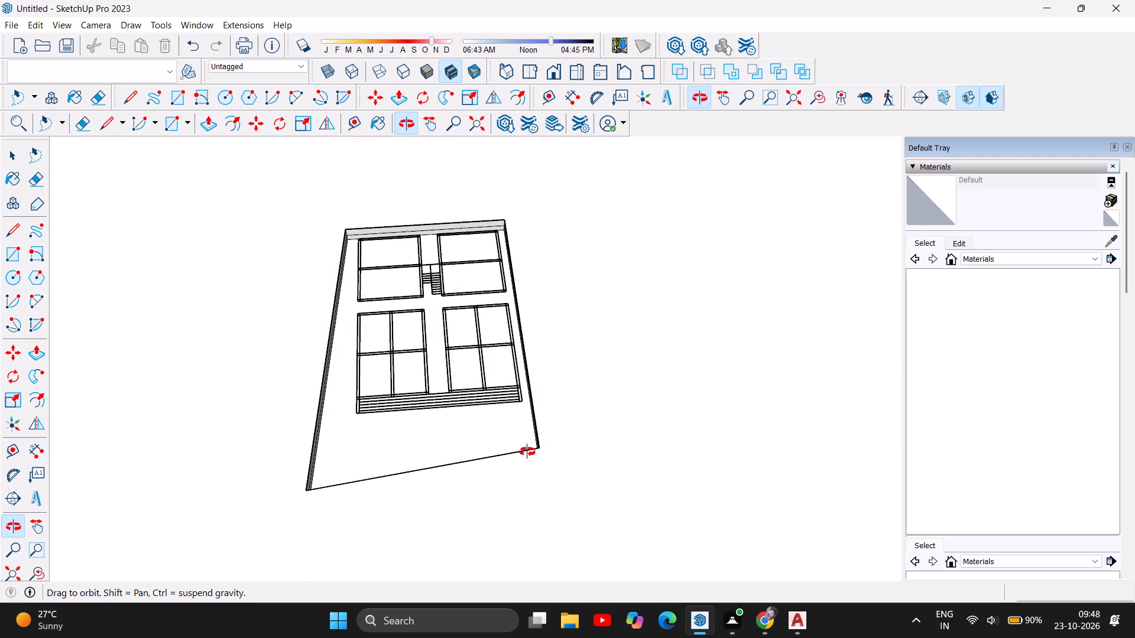
drag(527, 452, 504, 453)
scroll(460, 399, down, 11)
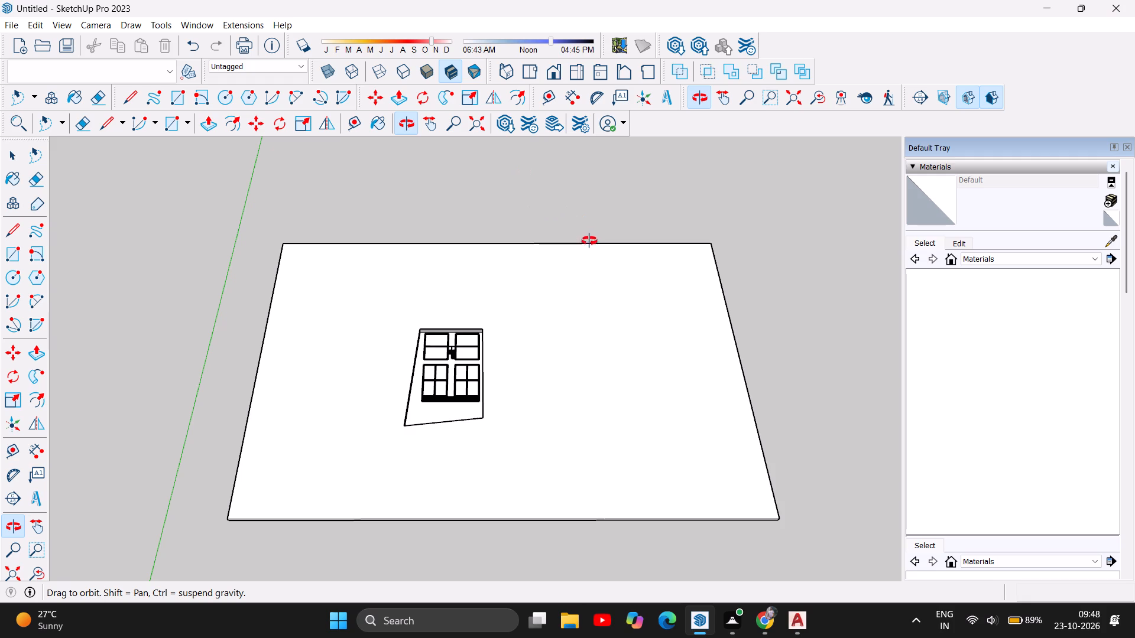
scroll(432, 387, up, 5)
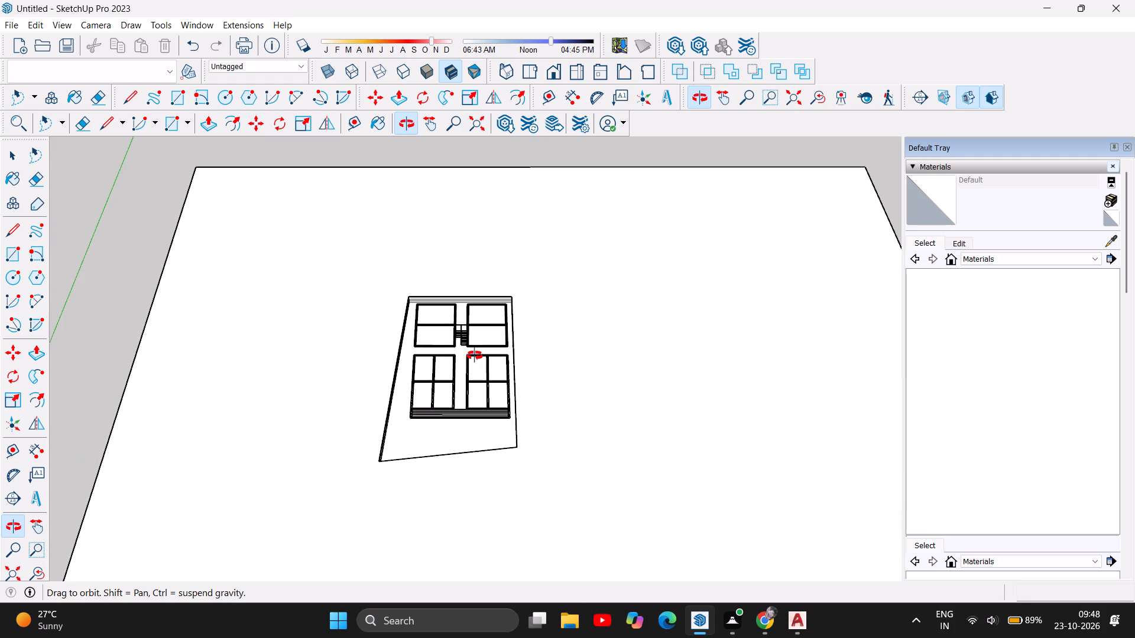
scroll(475, 310, up, 7)
scroll(313, 443, up, 4)
drag(398, 369, 377, 436)
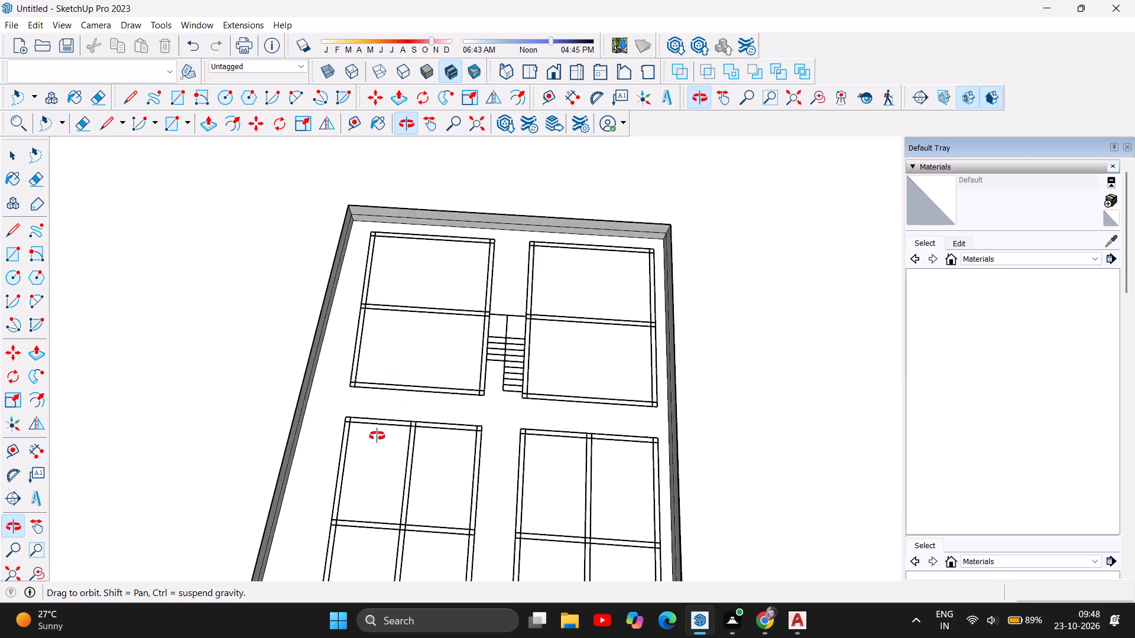
drag(377, 436, 388, 278)
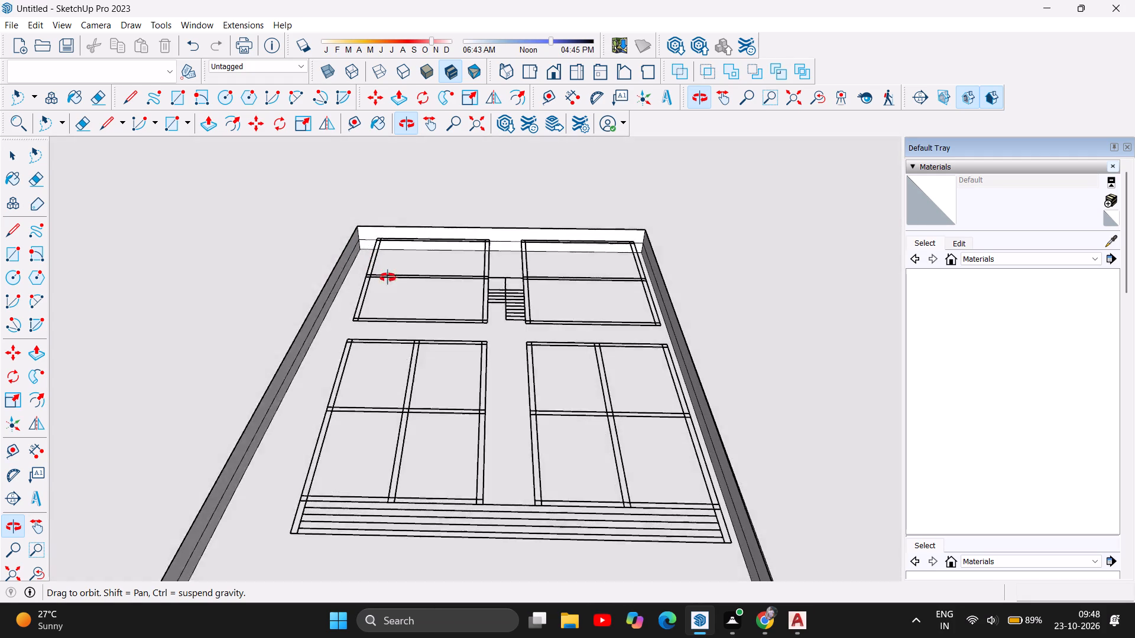
drag(388, 278, 401, 328)
scroll(401, 328, down, 6)
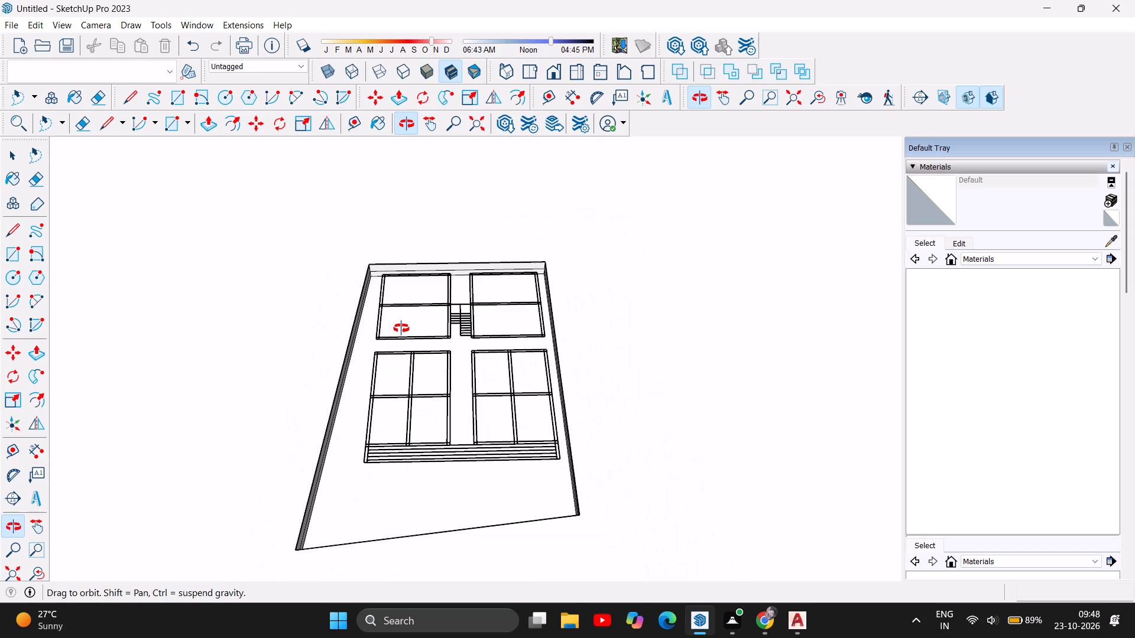
scroll(468, 371, down, 1)
scroll(454, 441, up, 6)
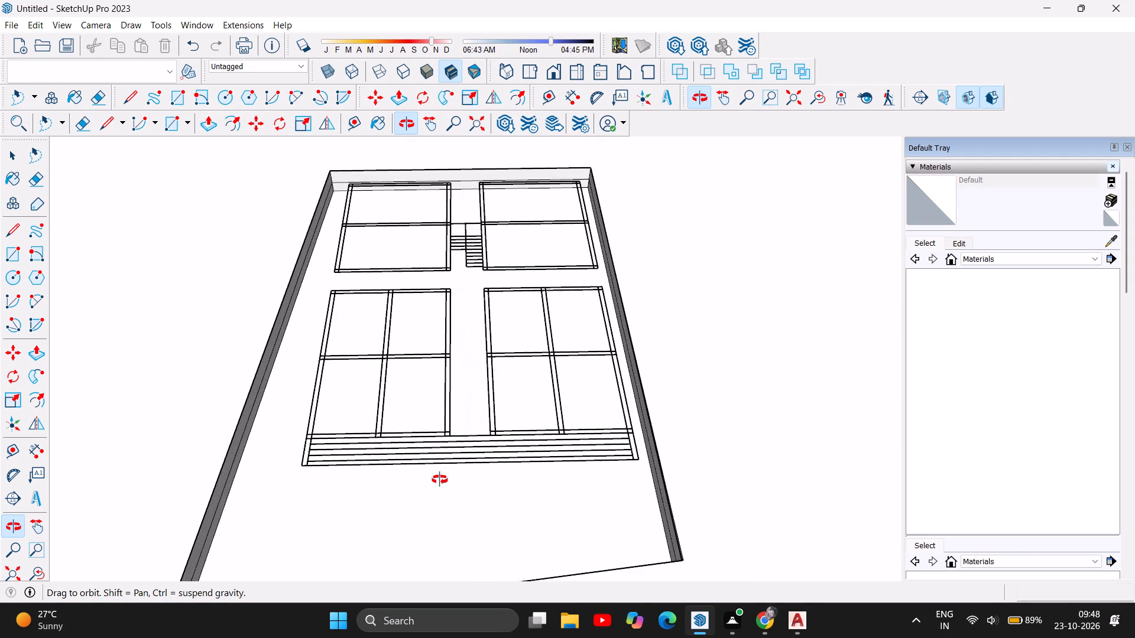
scroll(440, 480, up, 4)
scroll(462, 467, down, 4)
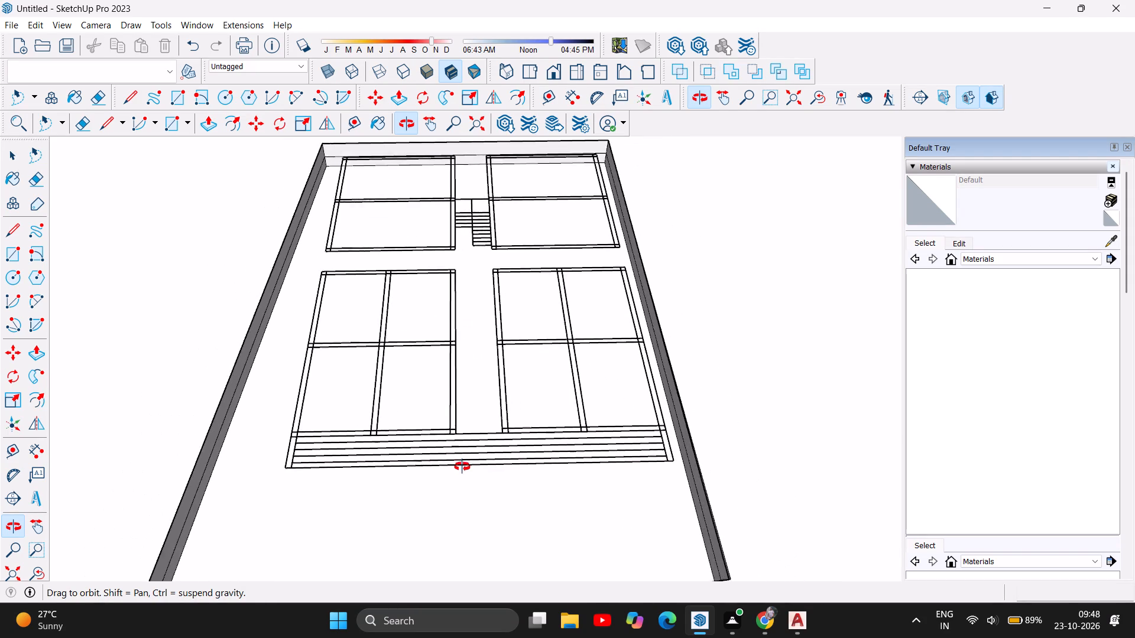
scroll(462, 467, down, 1)
scroll(534, 415, down, 2)
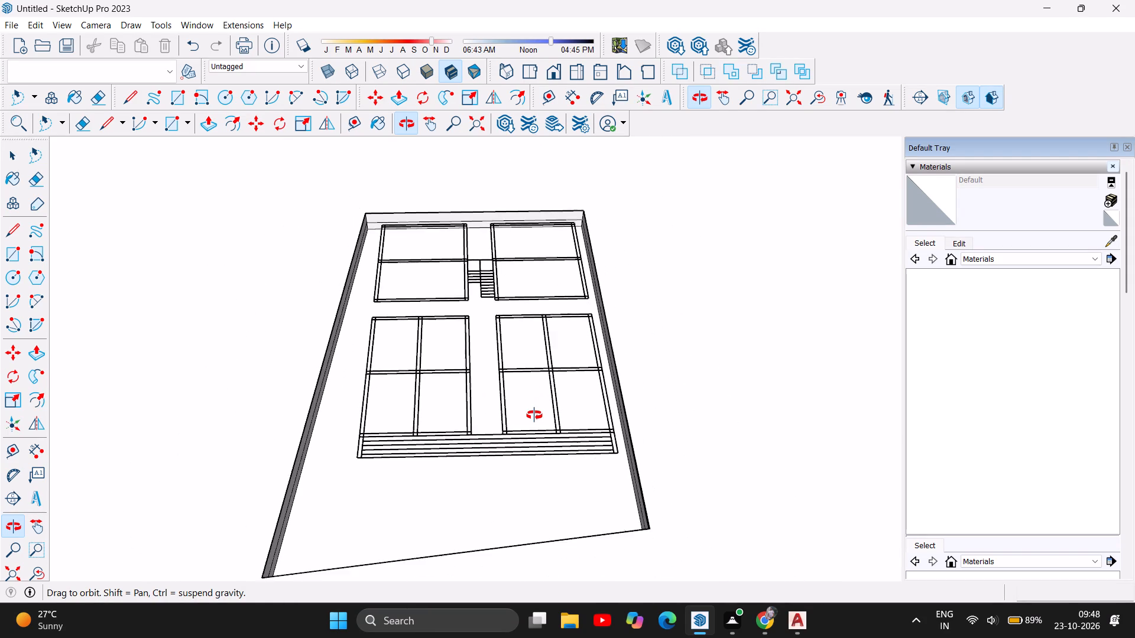
scroll(534, 415, down, 2)
scroll(505, 333, up, 3)
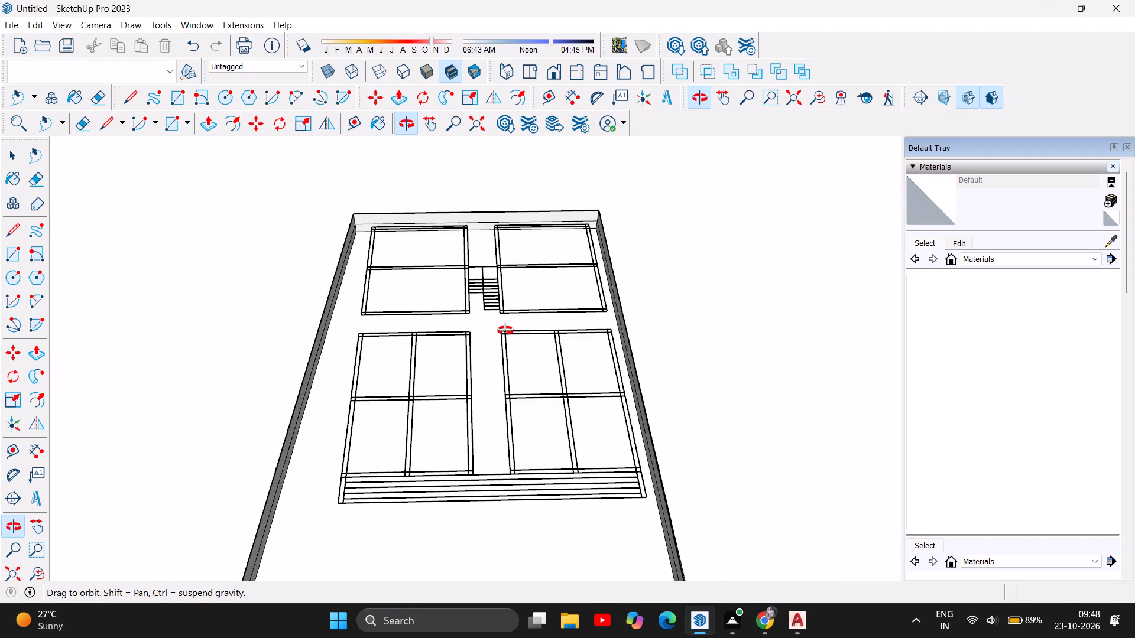
scroll(424, 207, down, 5)
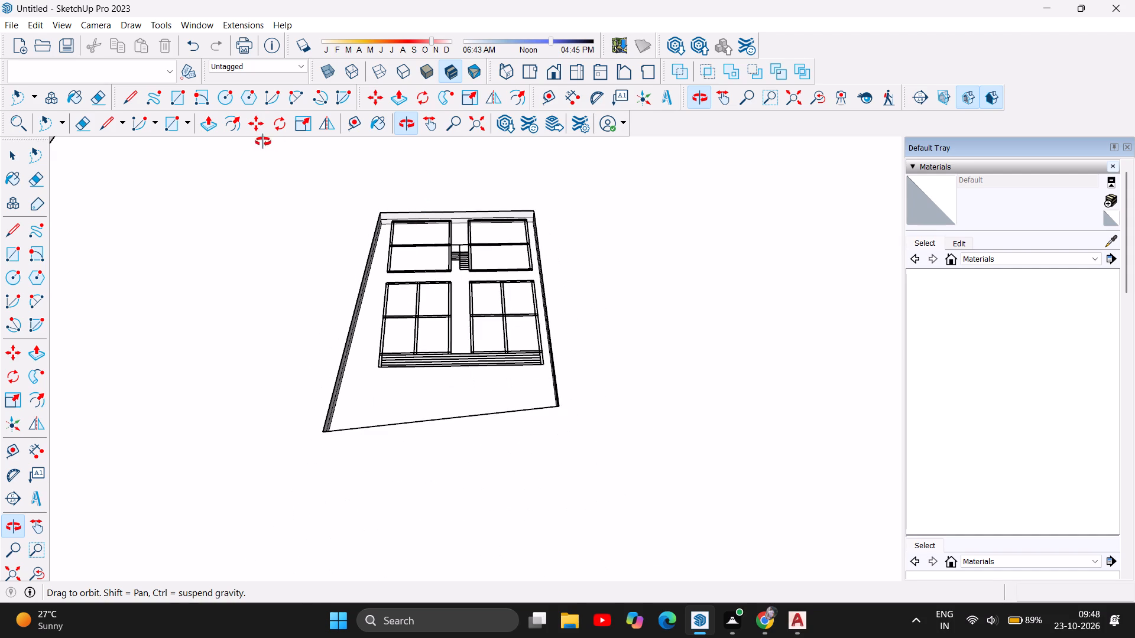
Push/Pull the recessed plot face upward by about 3' 10" and by about 1' 1", up to the surrounding ground level.
click(212, 131)
click(406, 399)
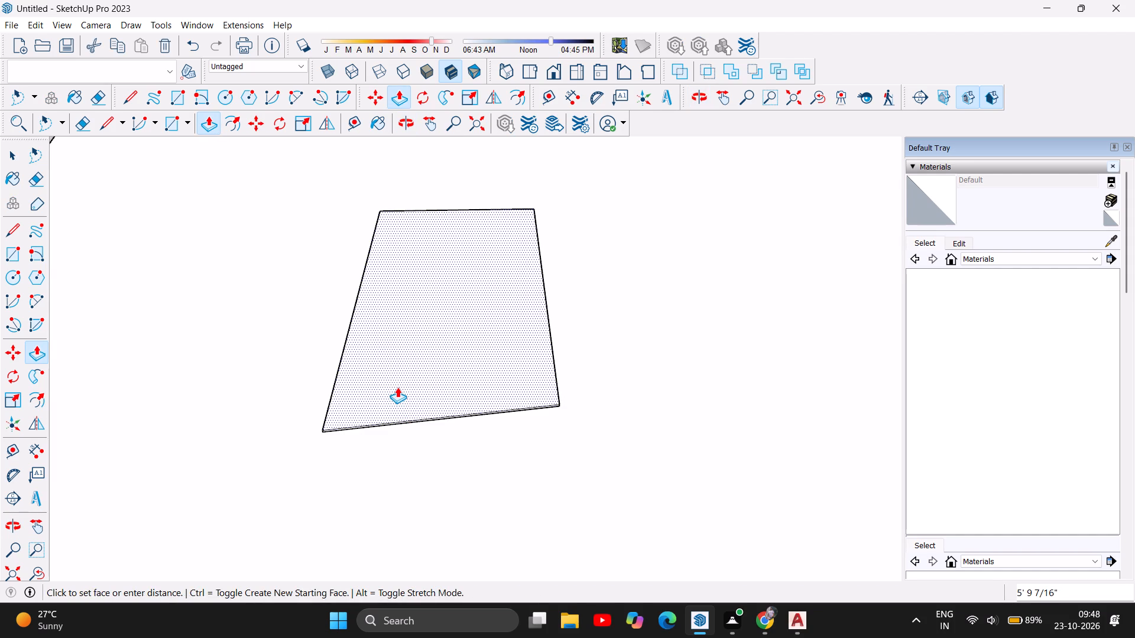
click(399, 391)
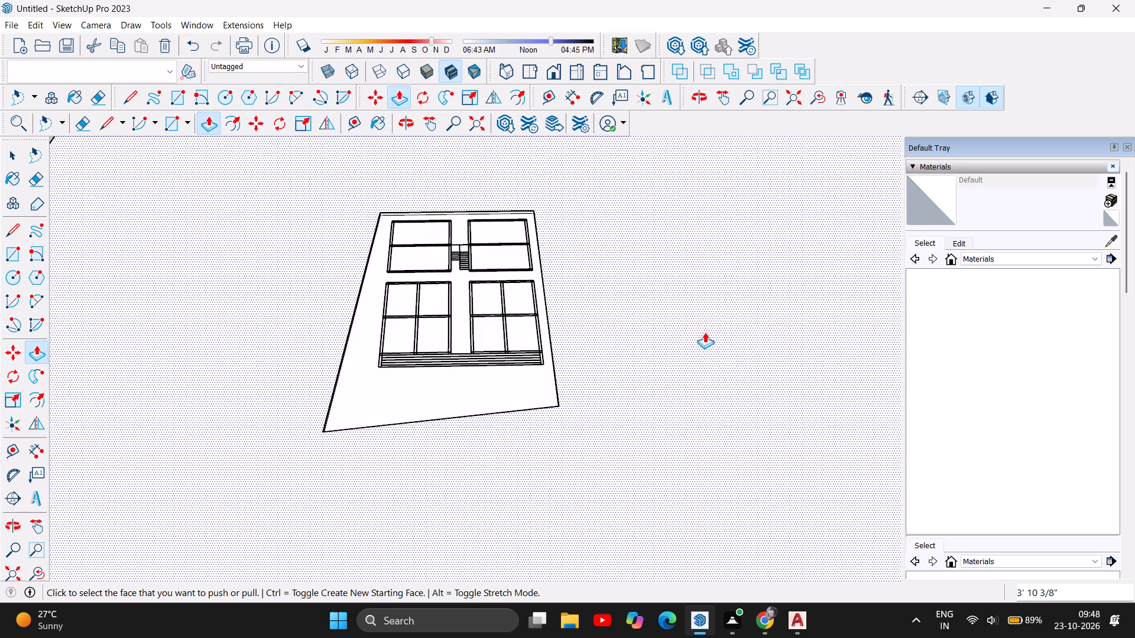
scroll(351, 363, up, 5)
scroll(368, 431, up, 4)
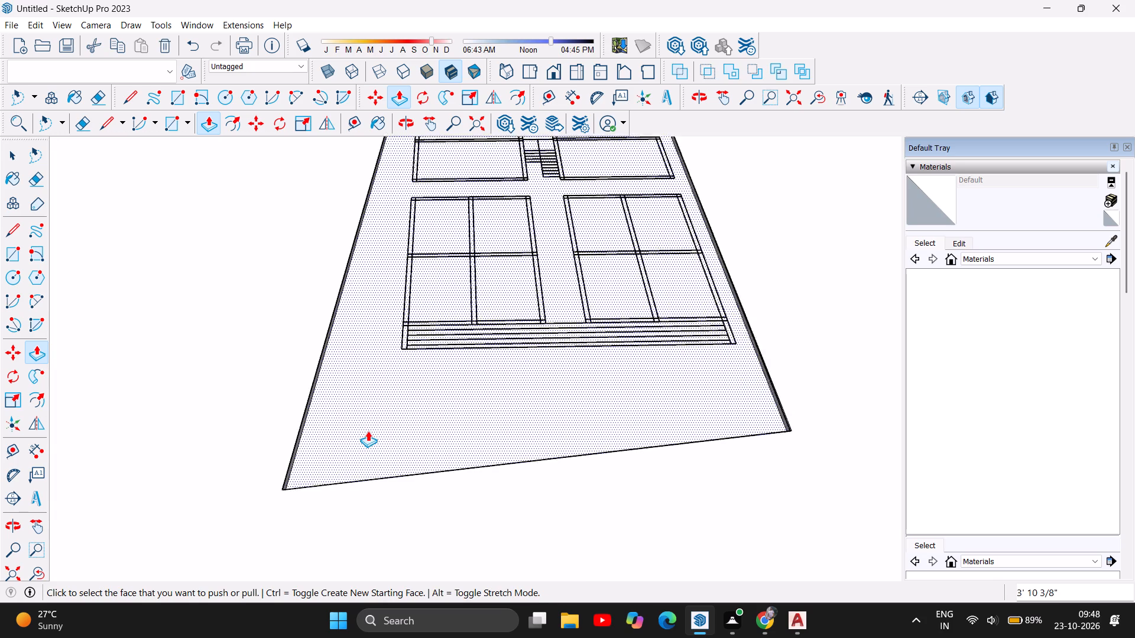
scroll(368, 431, up, 7)
click(362, 414)
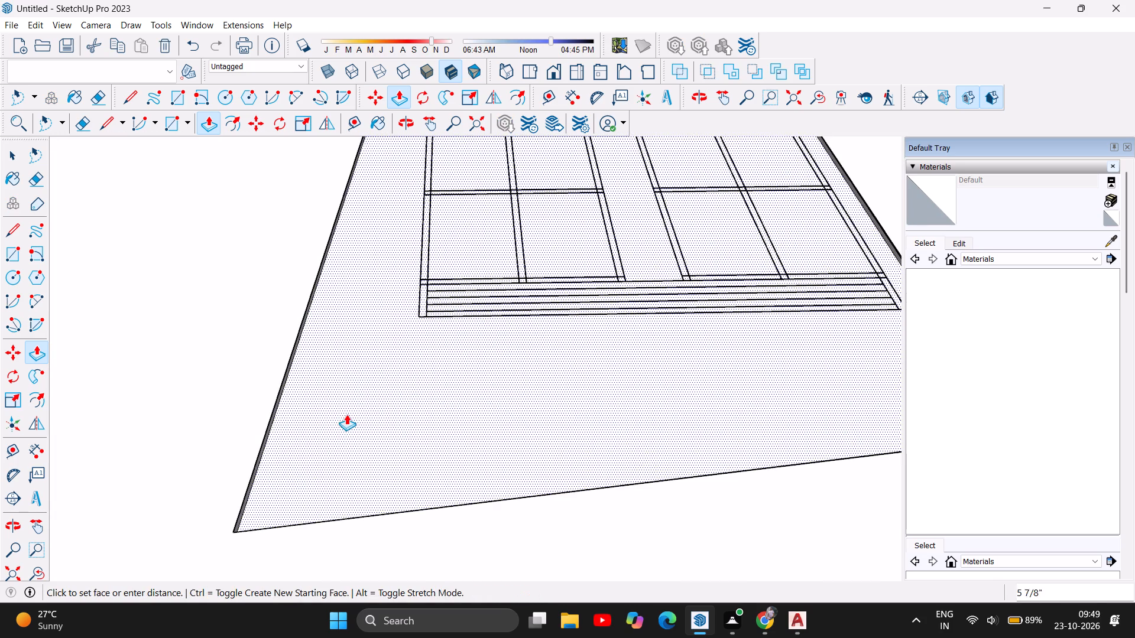
click(314, 420)
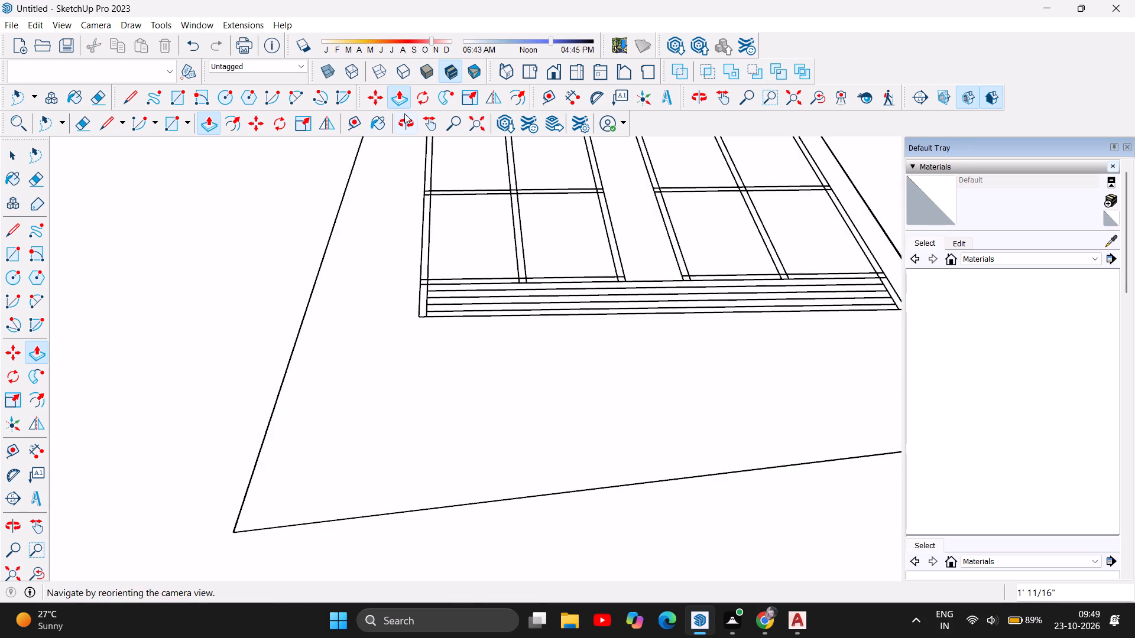
Examine the raised plot face and its edges against the surrounding ground slab from low and high angles.
click(404, 122)
drag(503, 329, 309, 222)
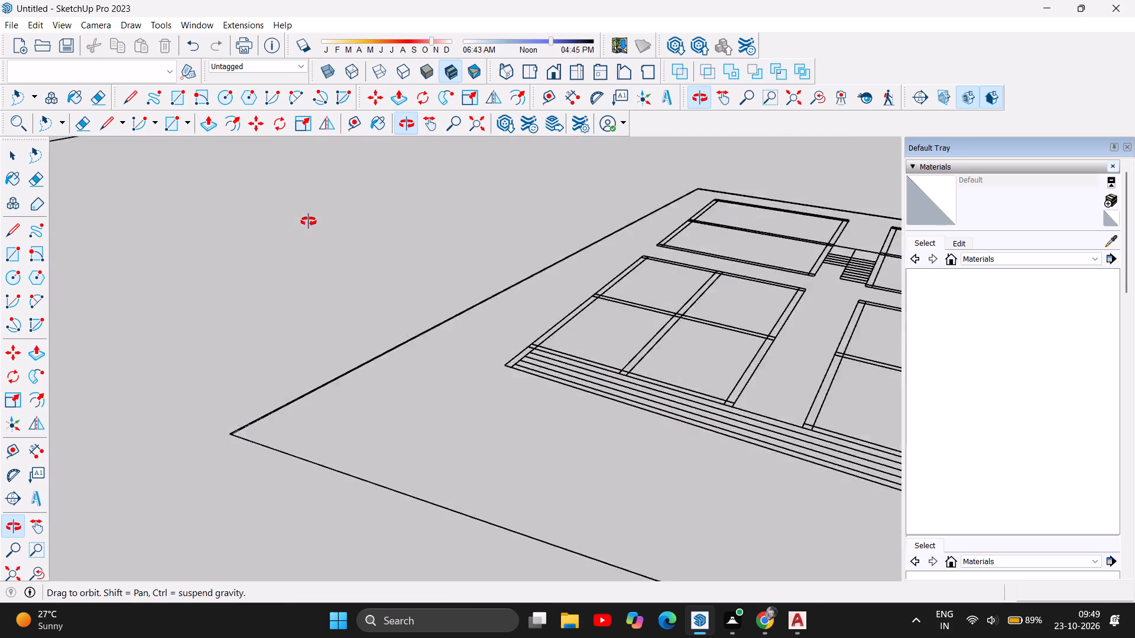
drag(309, 222, 512, 242)
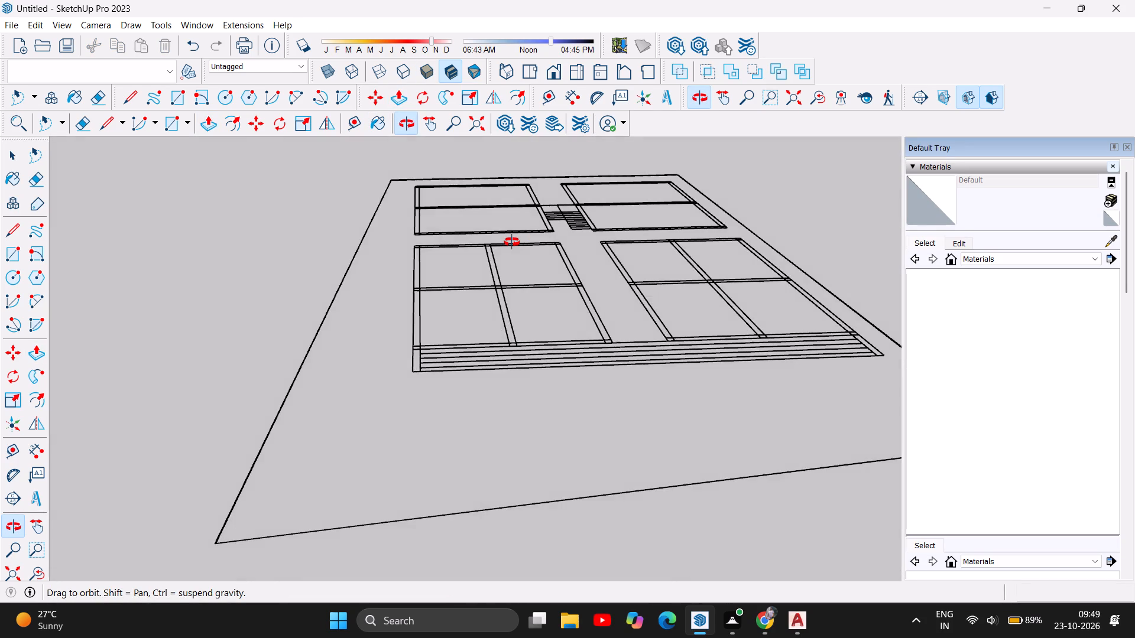
scroll(398, 327, down, 13)
drag(529, 313, 514, 512)
scroll(498, 328, up, 9)
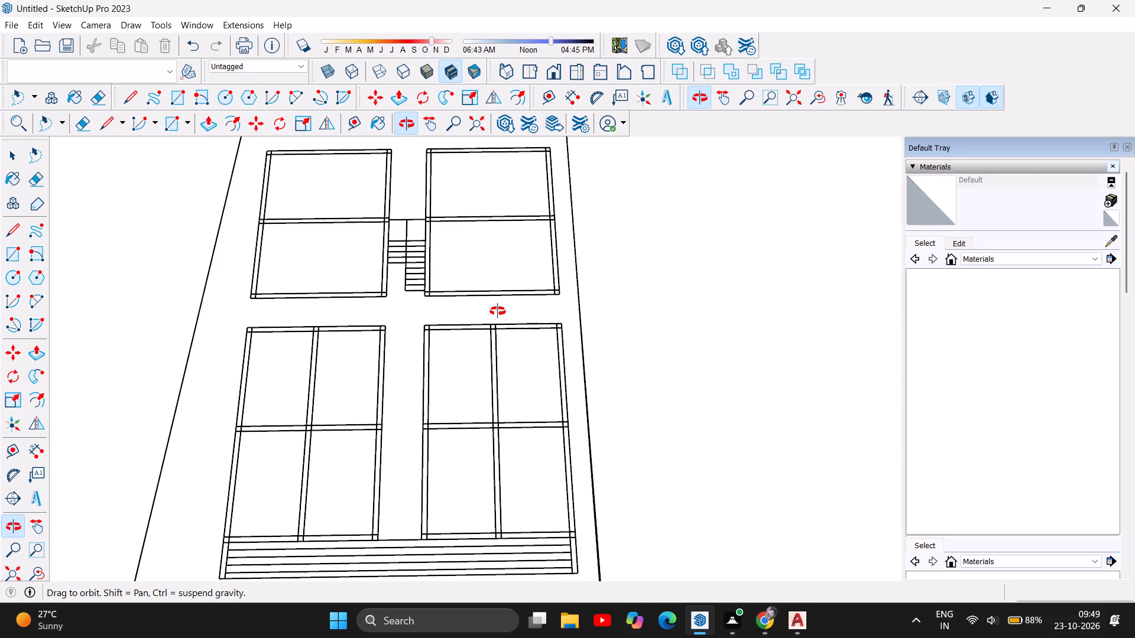
scroll(498, 311, down, 9)
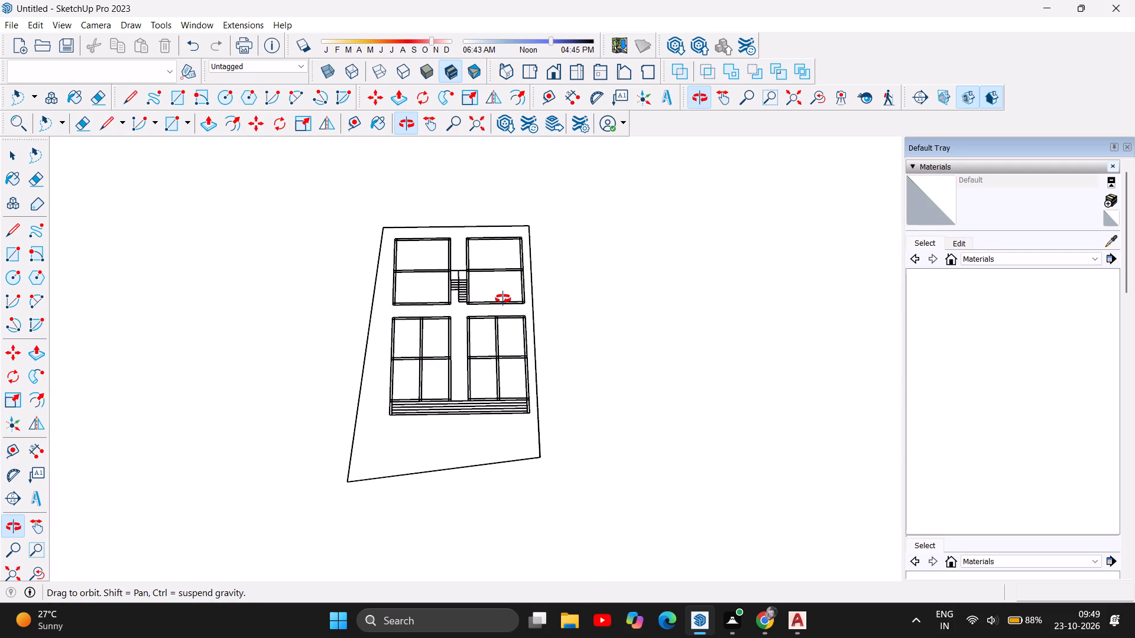
scroll(472, 352, down, 5)
scroll(472, 352, up, 8)
scroll(310, 360, down, 5)
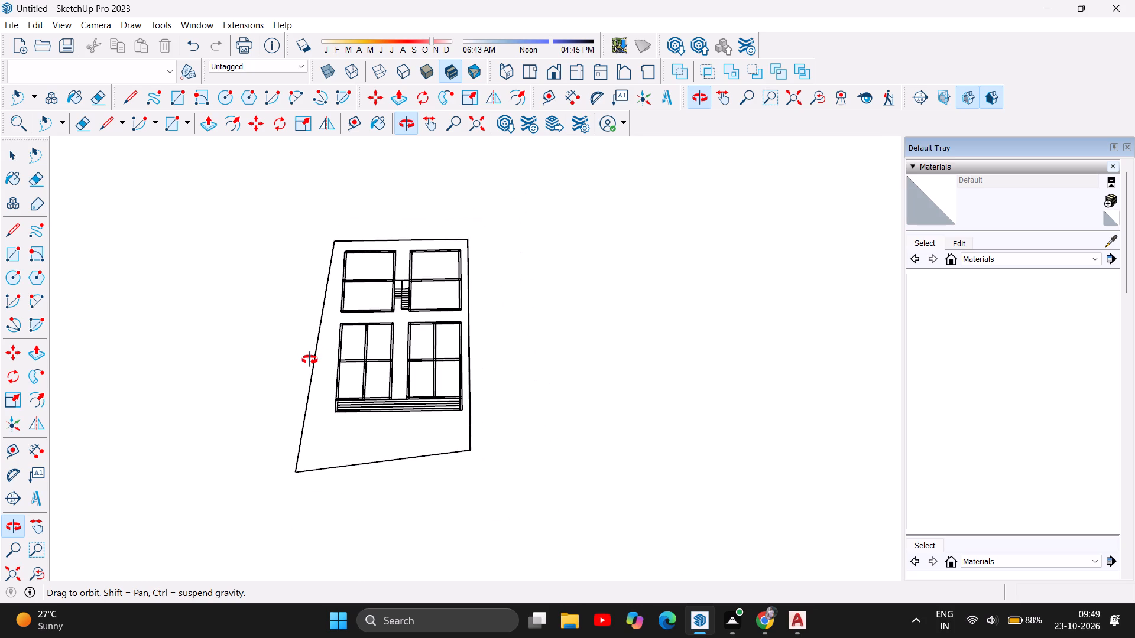
scroll(330, 348, up, 7)
scroll(331, 348, down, 2)
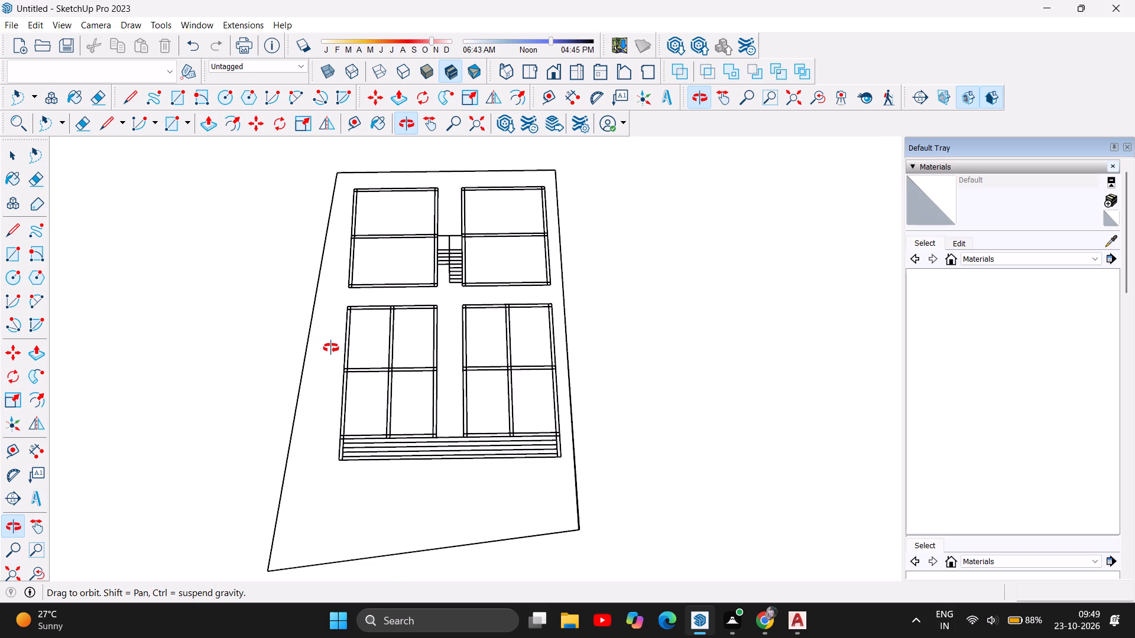
scroll(331, 348, down, 3)
scroll(438, 353, up, 3)
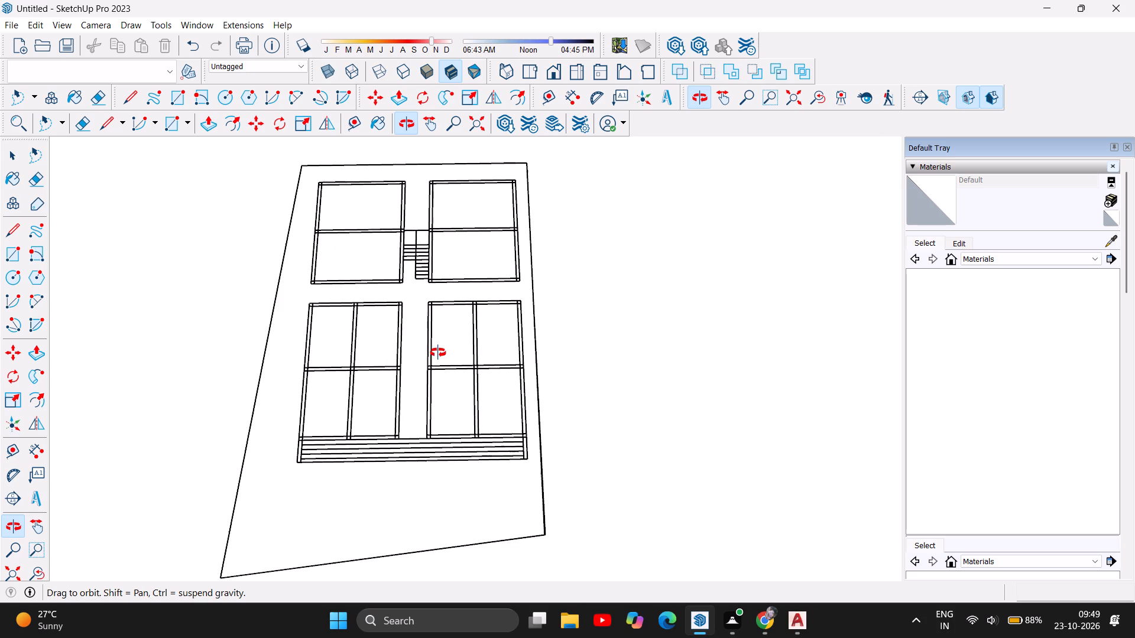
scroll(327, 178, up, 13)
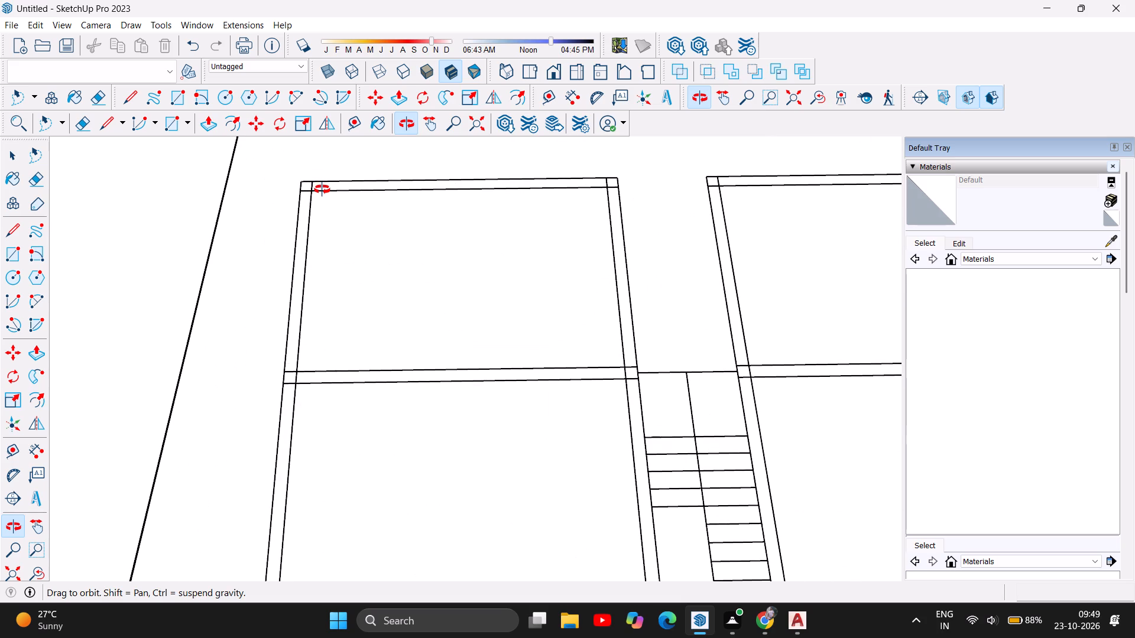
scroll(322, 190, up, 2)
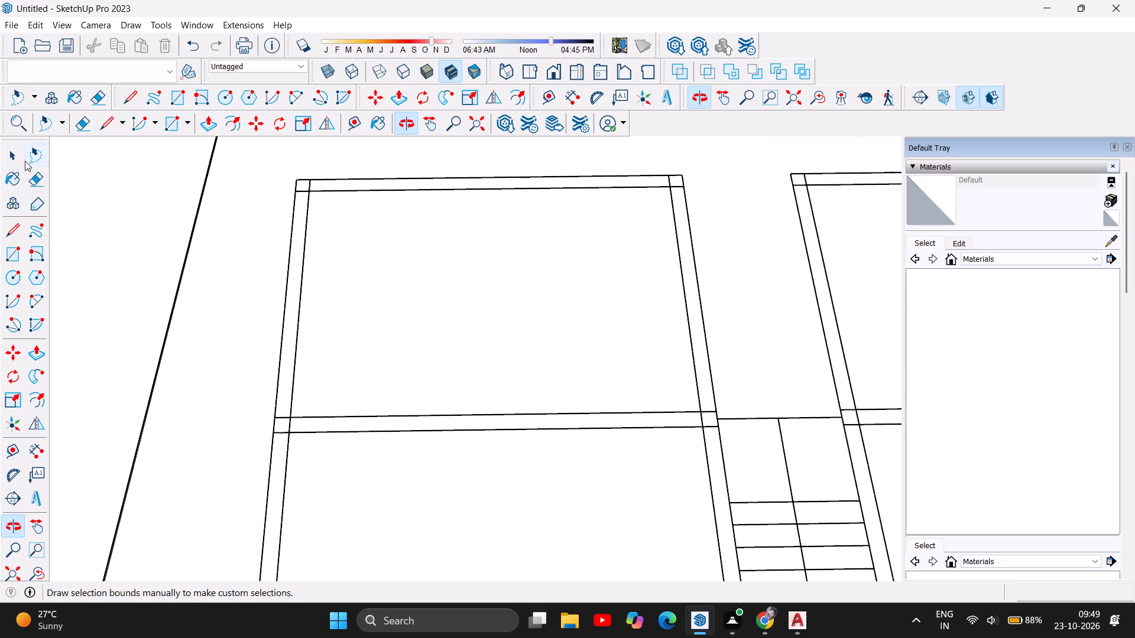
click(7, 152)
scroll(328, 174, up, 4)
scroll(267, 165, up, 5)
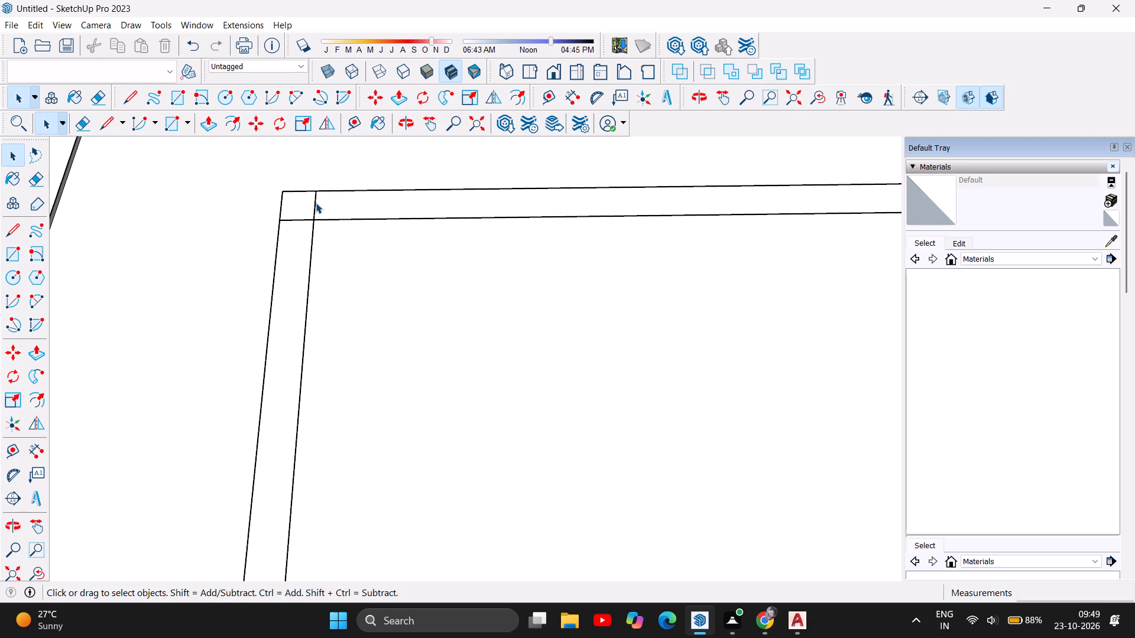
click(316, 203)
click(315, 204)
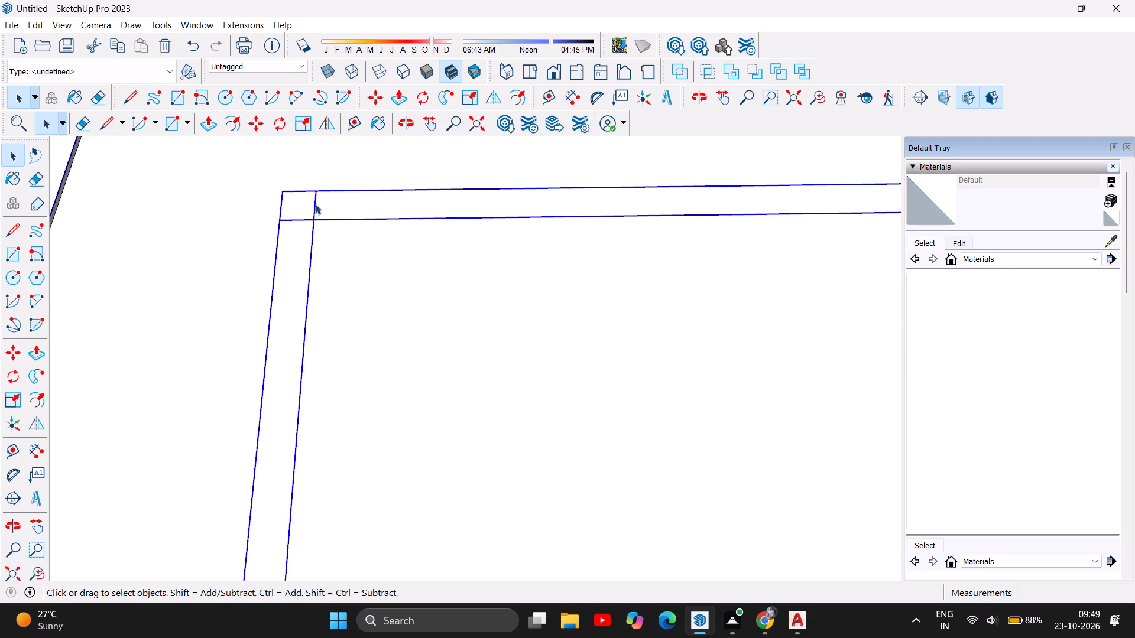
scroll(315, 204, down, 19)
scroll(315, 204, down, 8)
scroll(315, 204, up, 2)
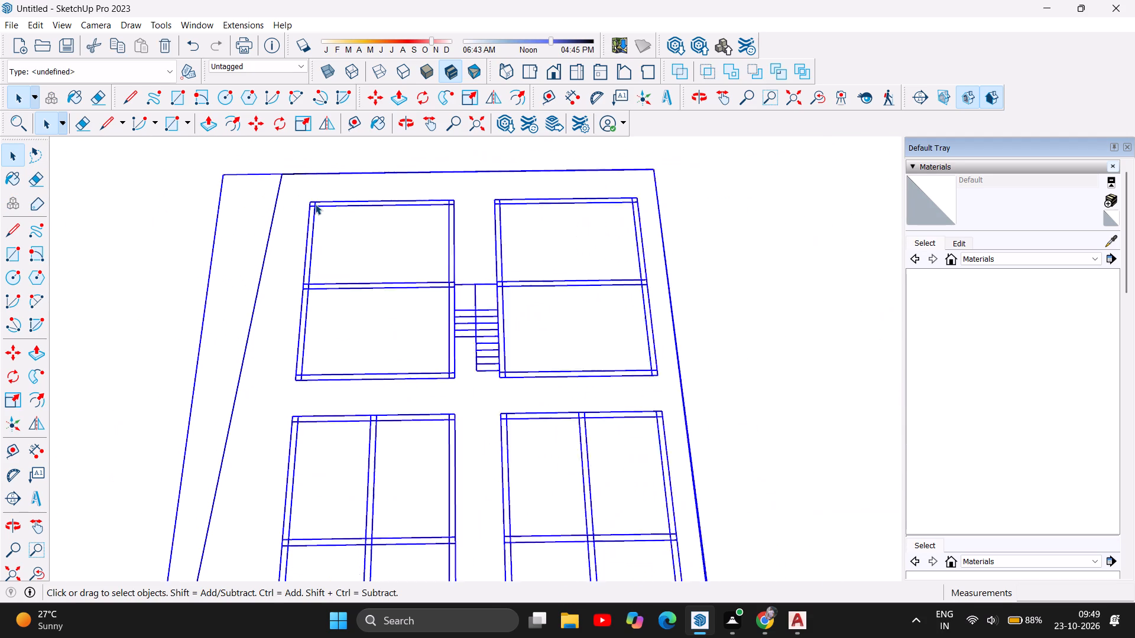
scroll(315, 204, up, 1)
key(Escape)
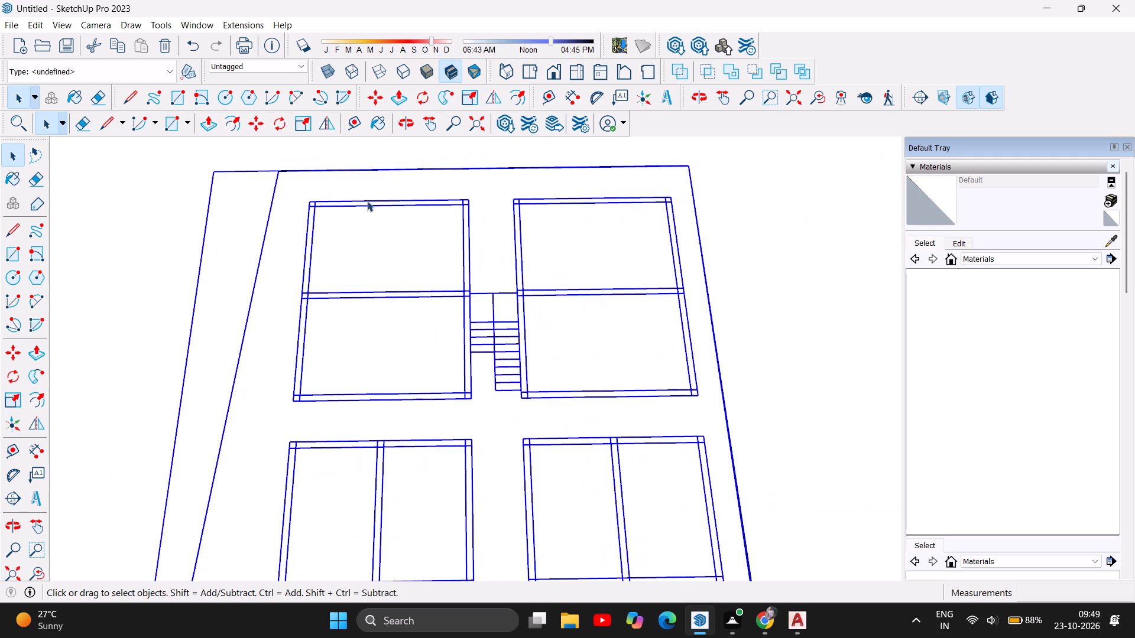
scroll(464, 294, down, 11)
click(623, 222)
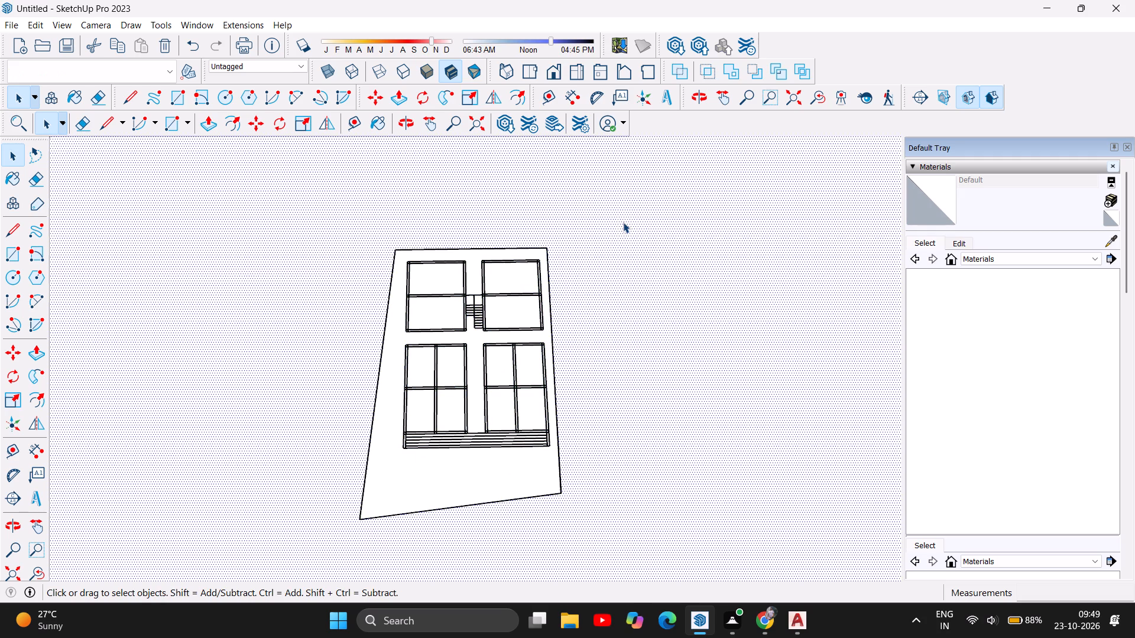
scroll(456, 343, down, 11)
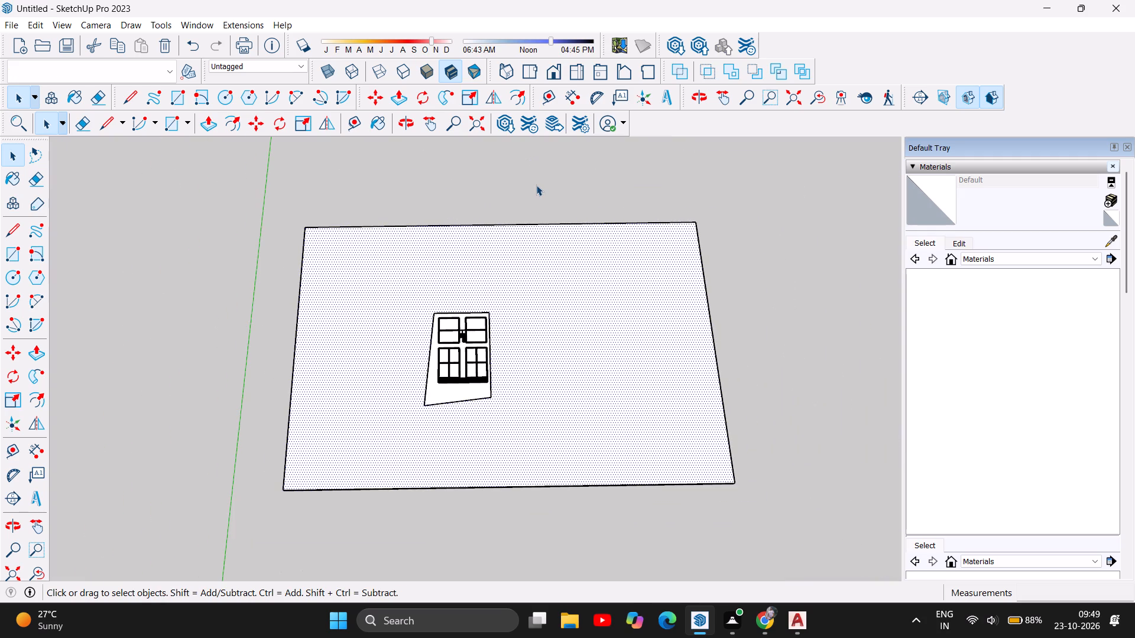
Examine the shop plan's wall lines, their junctions and the front steps within the levelled plot.
click(536, 185)
scroll(438, 339, up, 6)
scroll(463, 392, up, 8)
scroll(394, 454, up, 5)
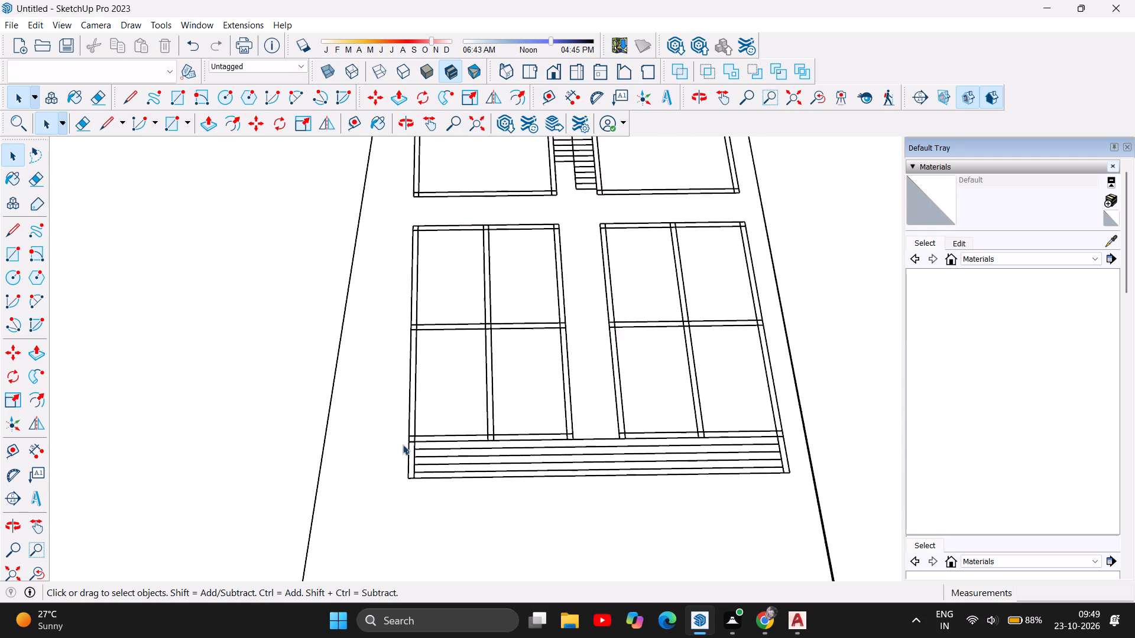
scroll(403, 444, up, 1)
scroll(439, 278, up, 6)
scroll(398, 351, up, 5)
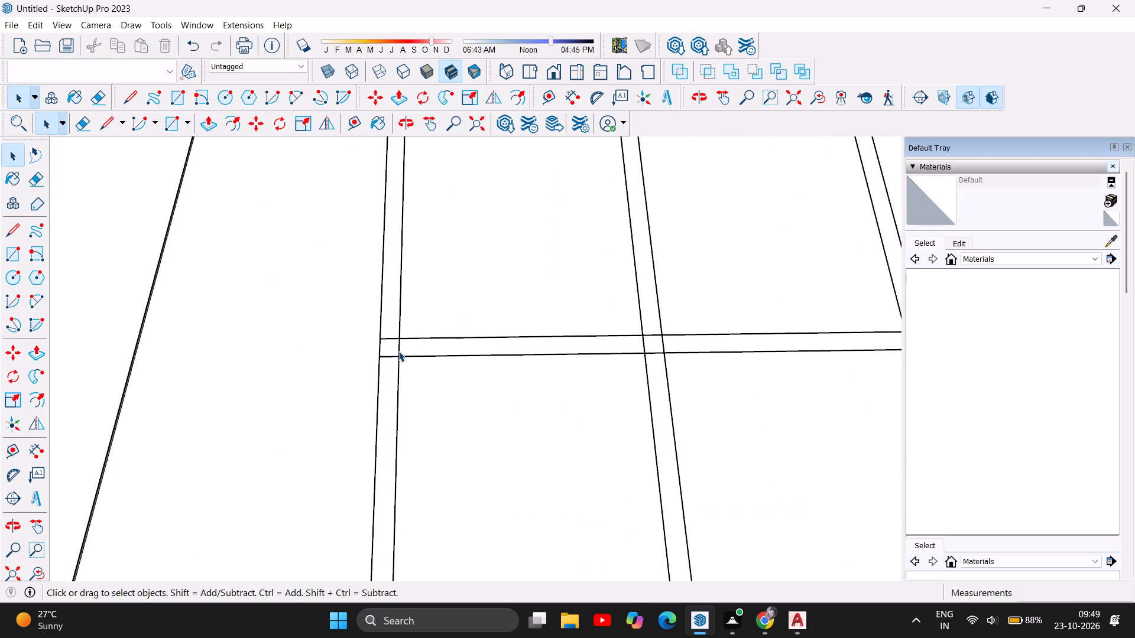
scroll(401, 351, up, 5)
click(384, 360)
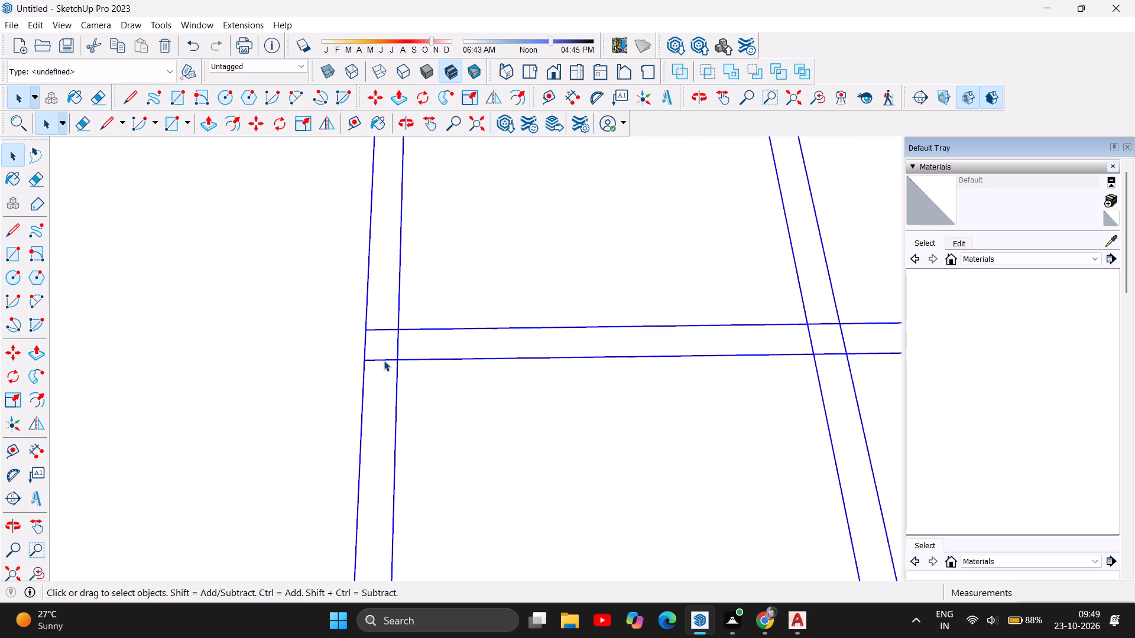
key(Escape)
scroll(380, 373, down, 13)
scroll(380, 373, down, 14)
scroll(380, 373, down, 8)
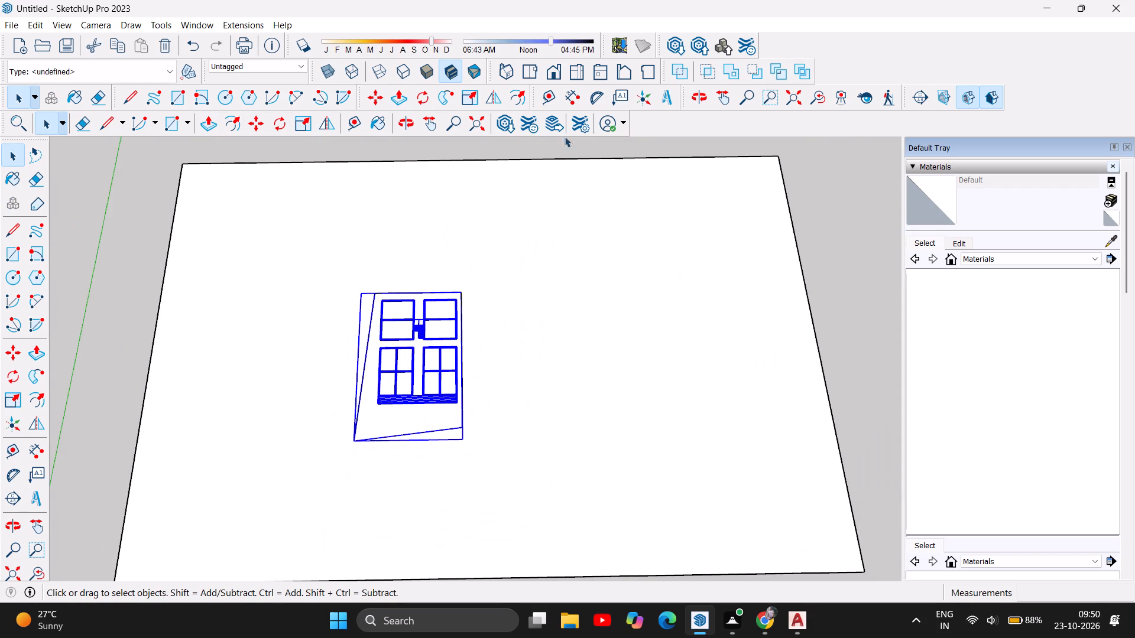
click(569, 145)
scroll(346, 340, up, 3)
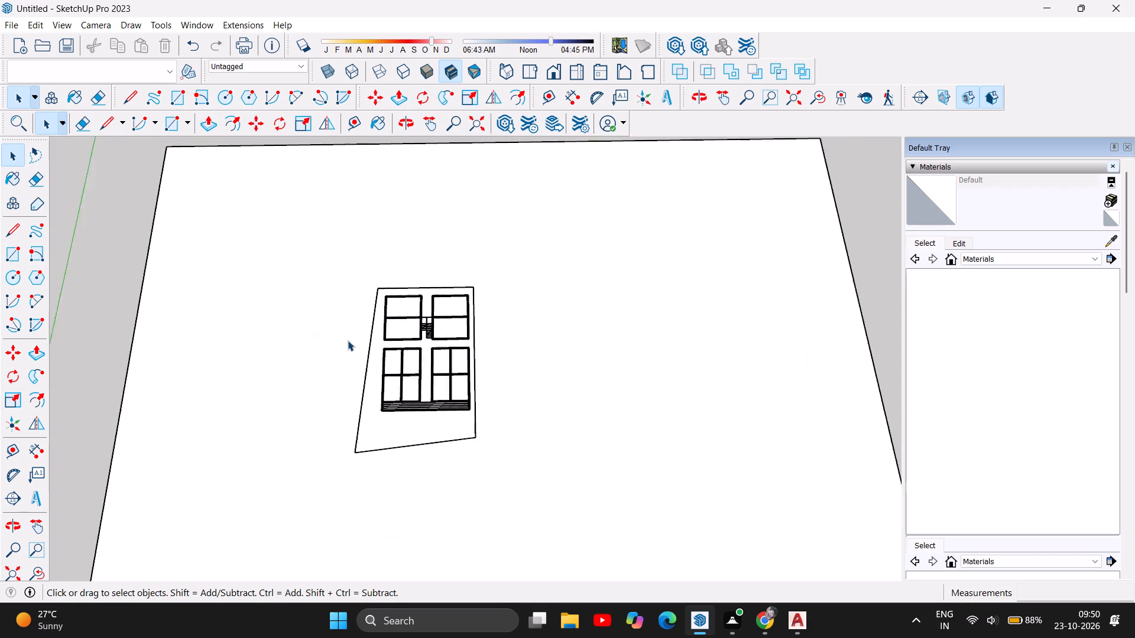
scroll(348, 340, up, 3)
scroll(468, 334, up, 4)
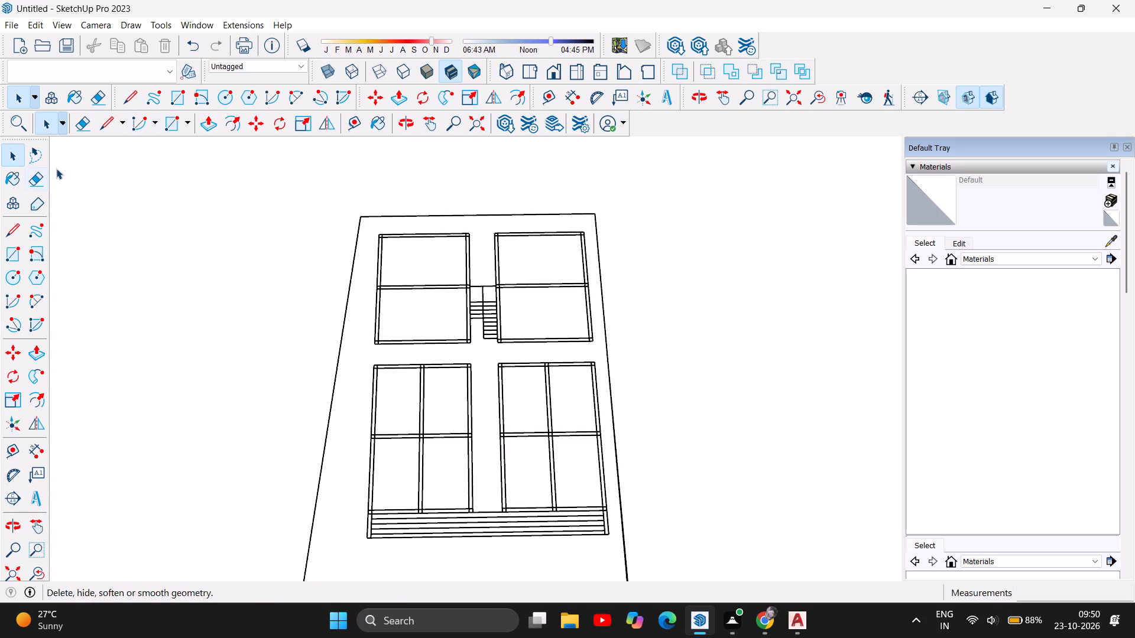
Draw a rectangle about 9" by 32' 3" over the front shop block's outer side wall facing the plot's slanted boundary.
click(18, 259)
scroll(458, 268, up, 1)
scroll(323, 197, down, 3)
scroll(332, 473, up, 5)
scroll(372, 421, up, 11)
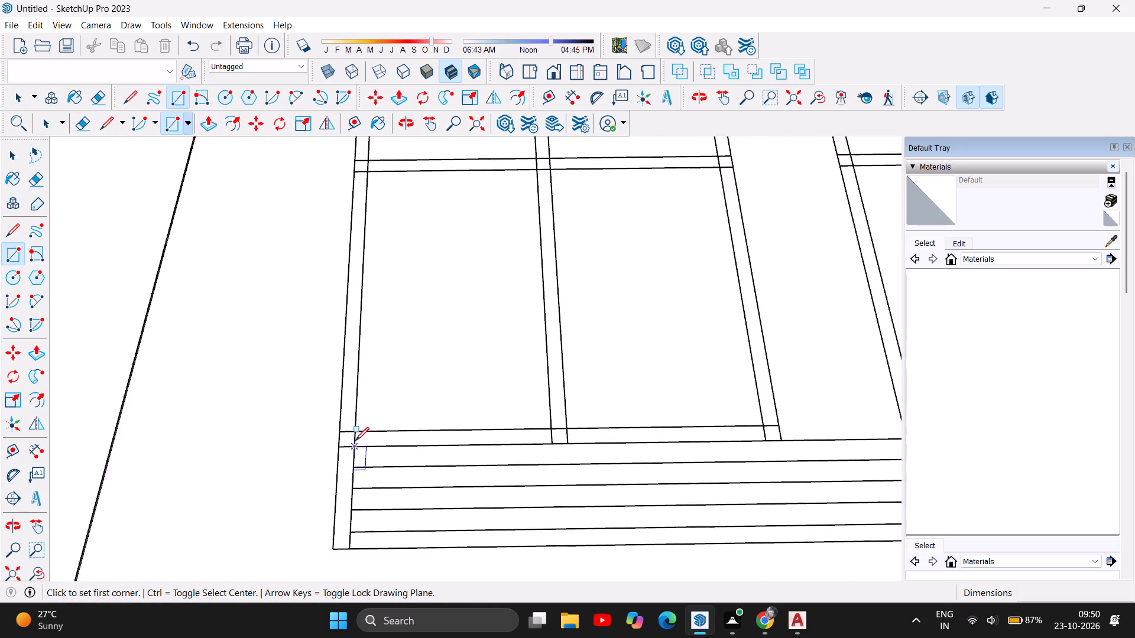
scroll(355, 441, up, 5)
click(355, 450)
click(331, 450)
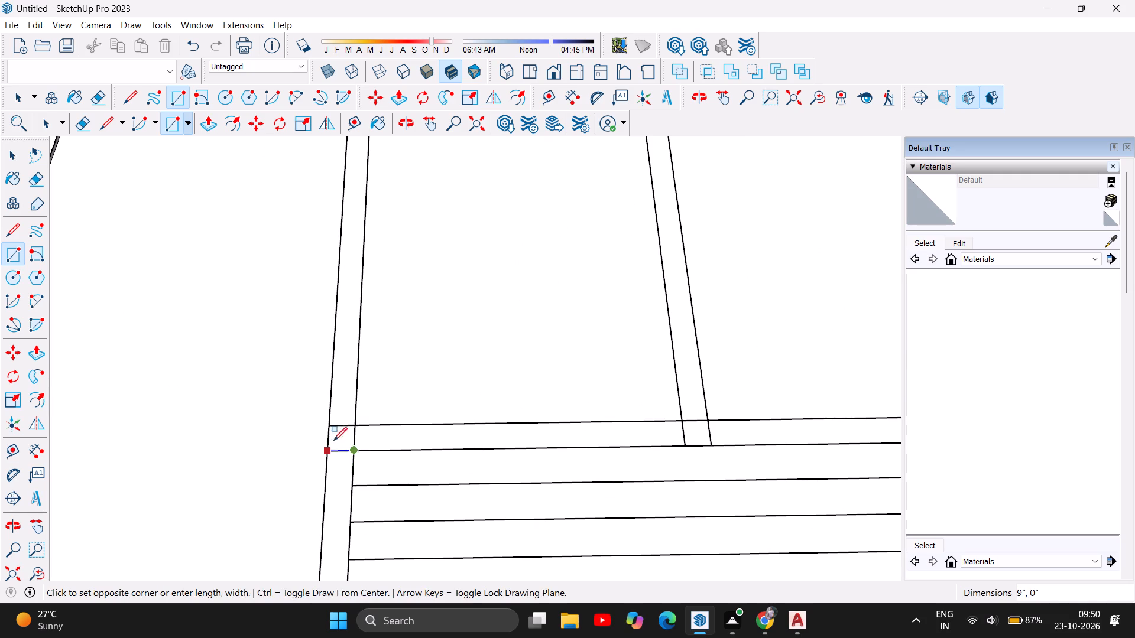
scroll(332, 392, down, 13)
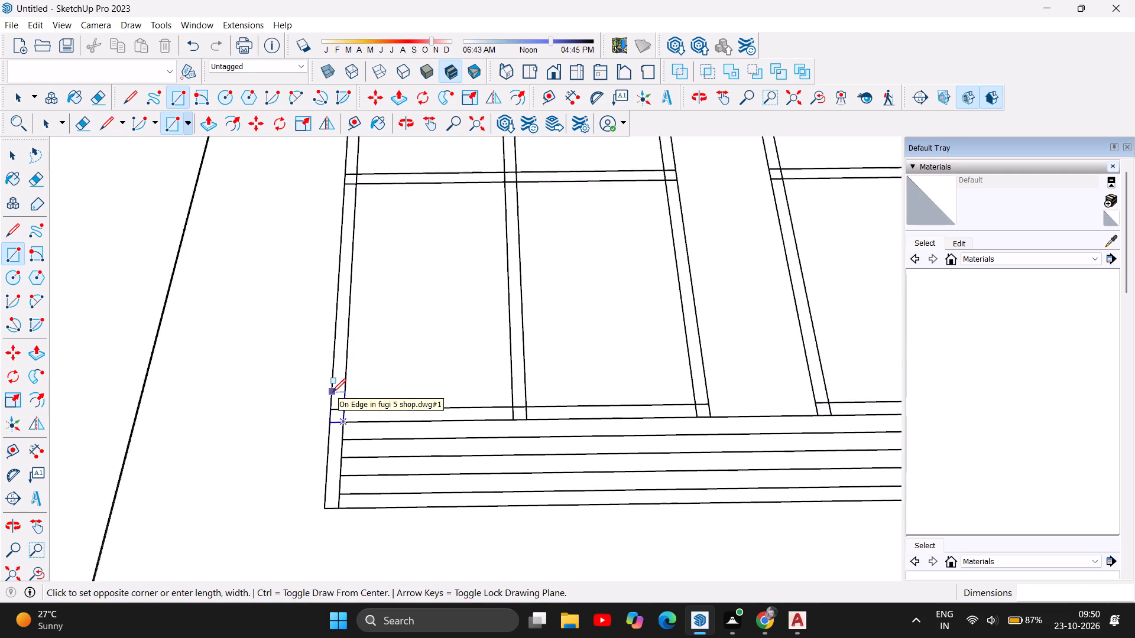
scroll(349, 278, down, 7)
scroll(372, 354, down, 6)
scroll(368, 194, up, 8)
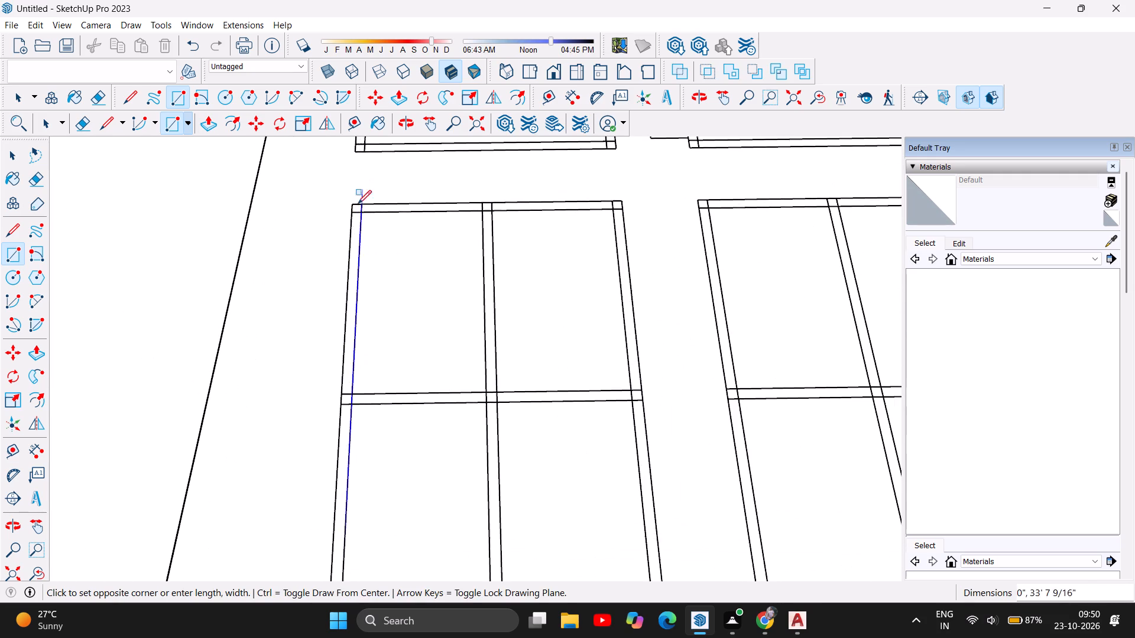
scroll(359, 223, up, 6)
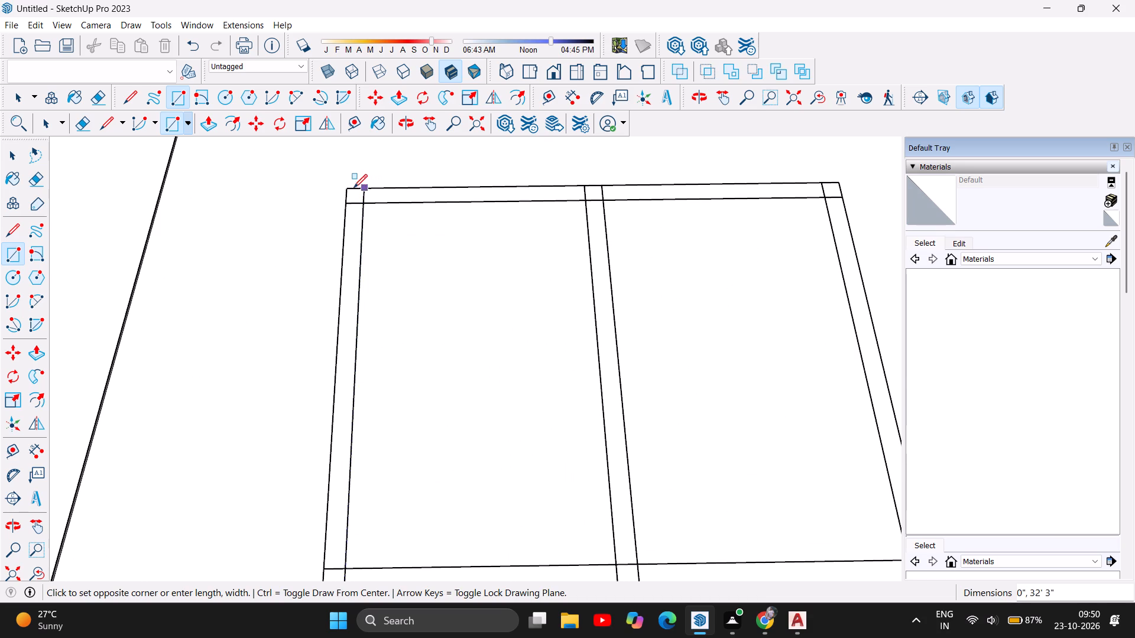
click(345, 188)
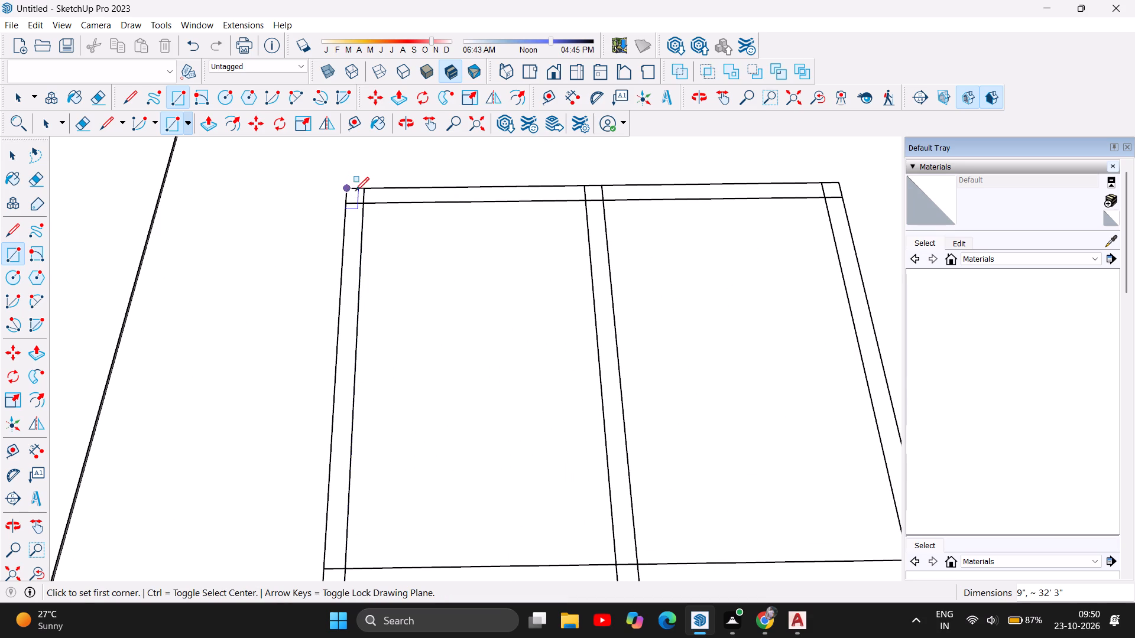
Draw a second rectangle about 31' 6" by 9" over the same side wall, from its rear outer corner to the front wall.
click(344, 188)
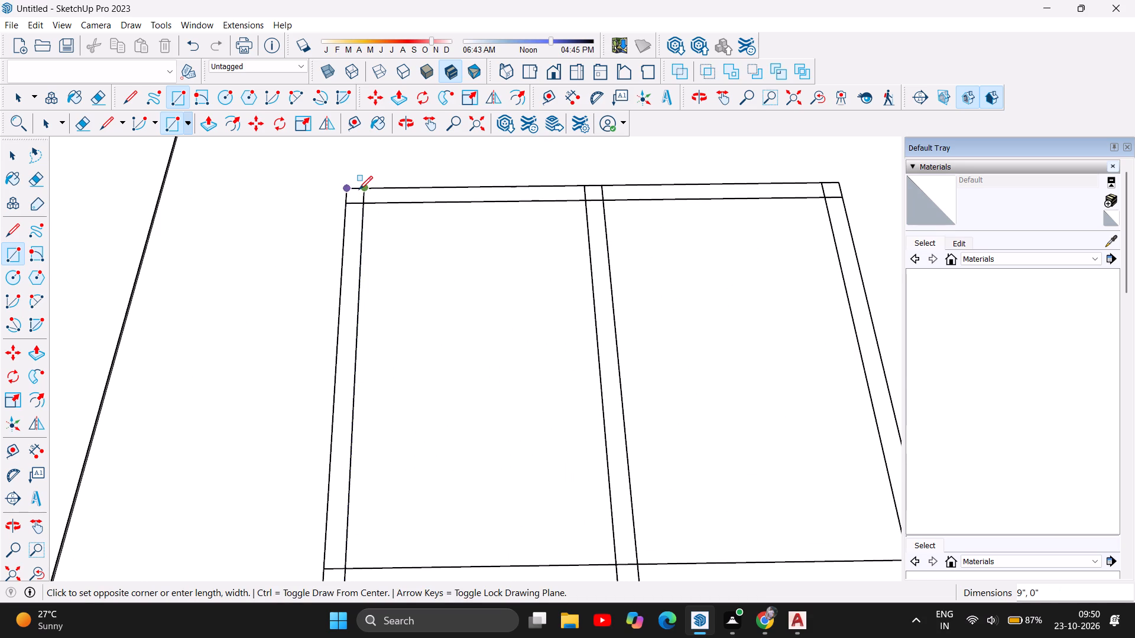
click(362, 188)
scroll(354, 226, down, 3)
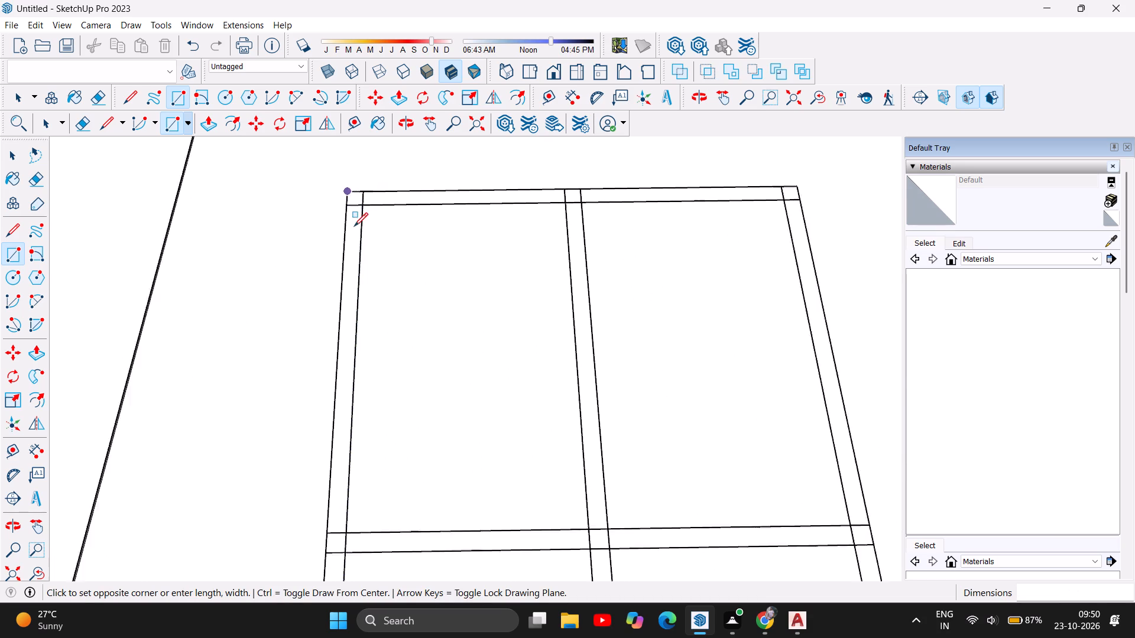
scroll(354, 226, down, 2)
scroll(354, 336, down, 12)
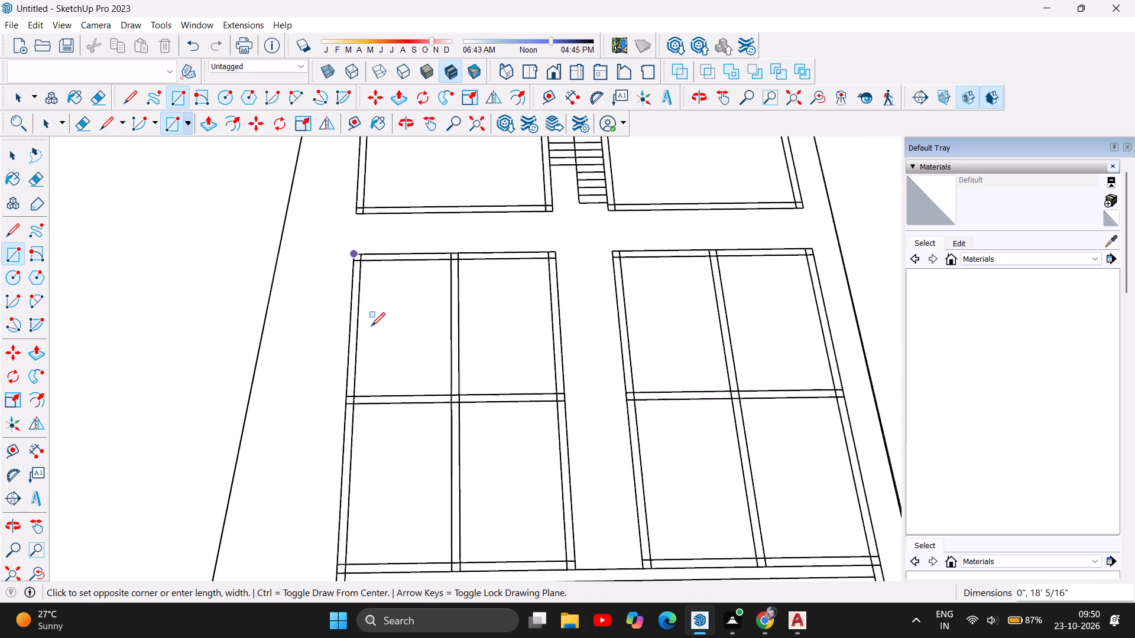
scroll(371, 326, down, 5)
scroll(357, 441, up, 6)
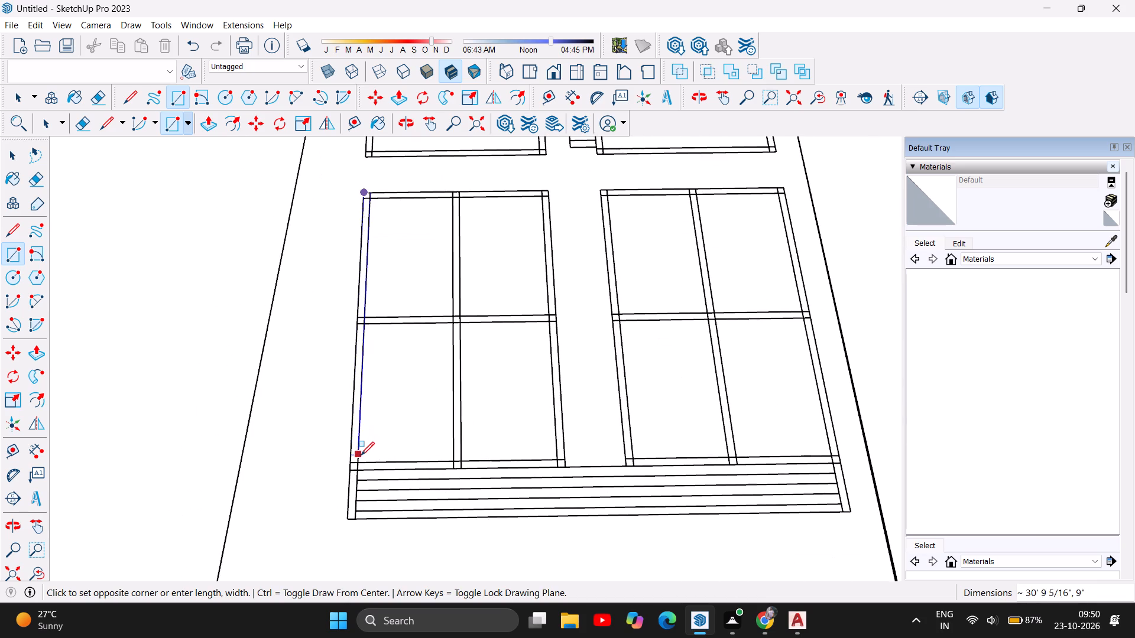
scroll(361, 458, up, 6)
click(356, 468)
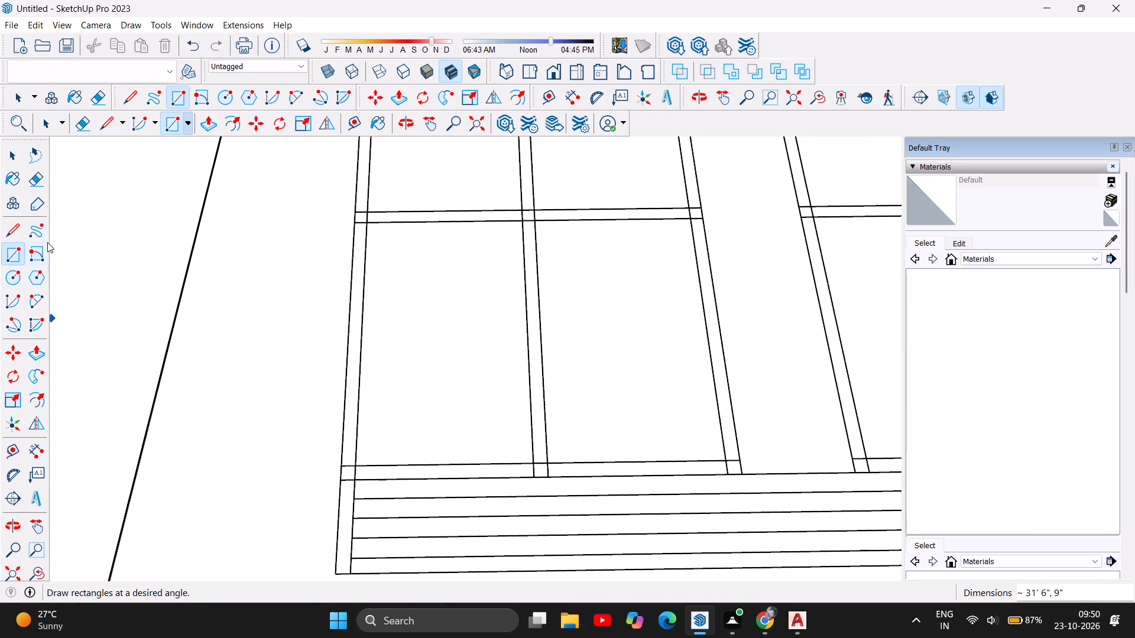
key(Escape)
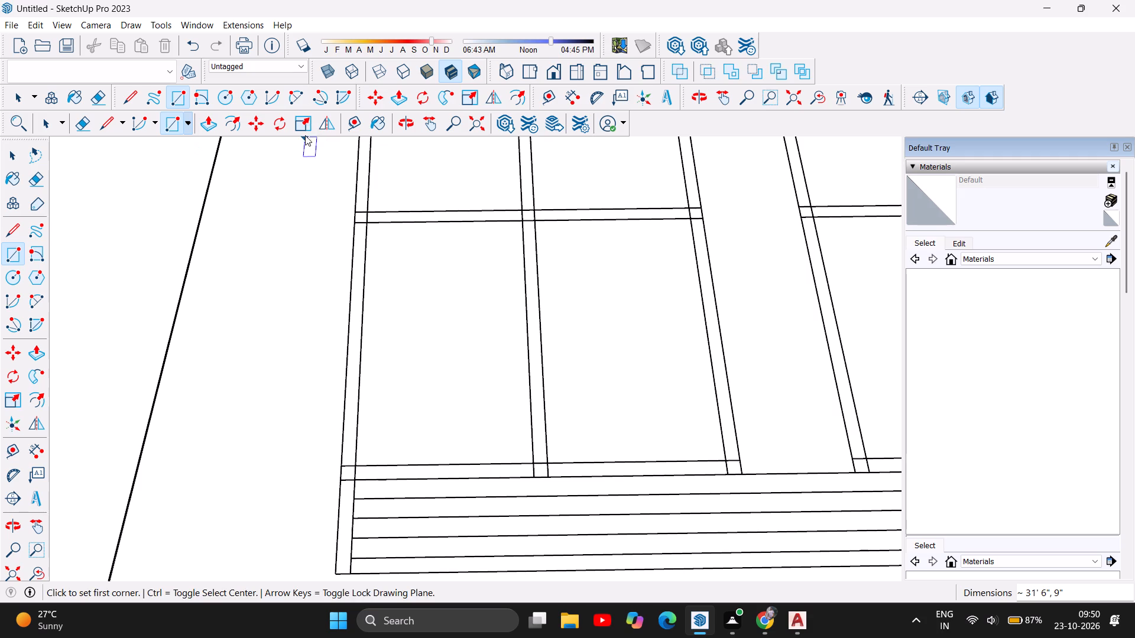
Push/Pull the side wall rectangle upward 11'.
click(204, 126)
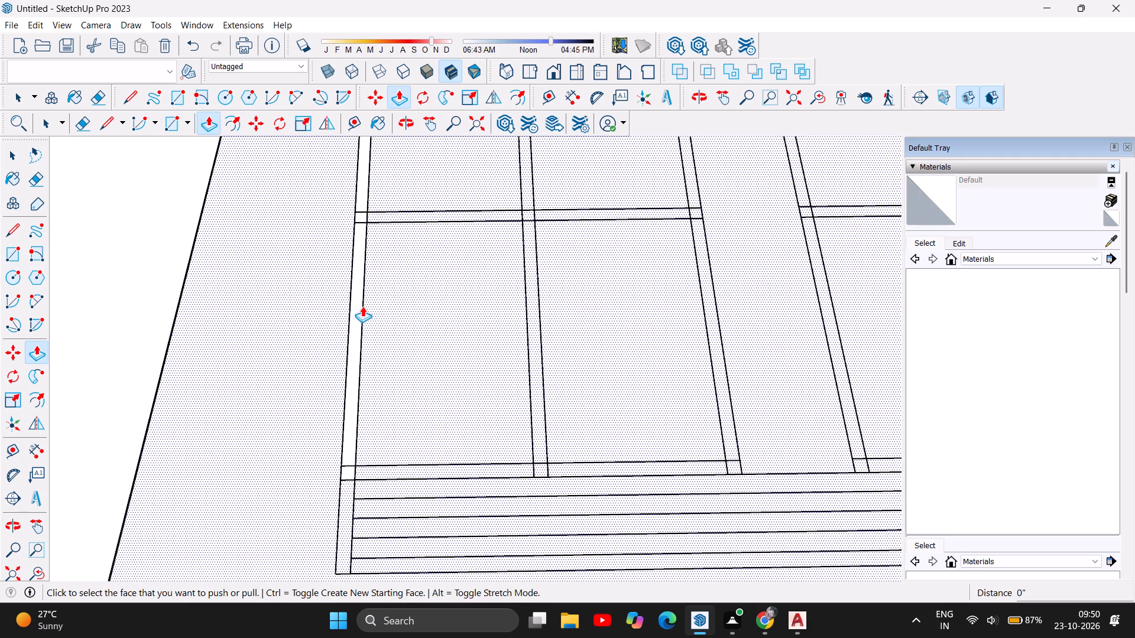
click(361, 308)
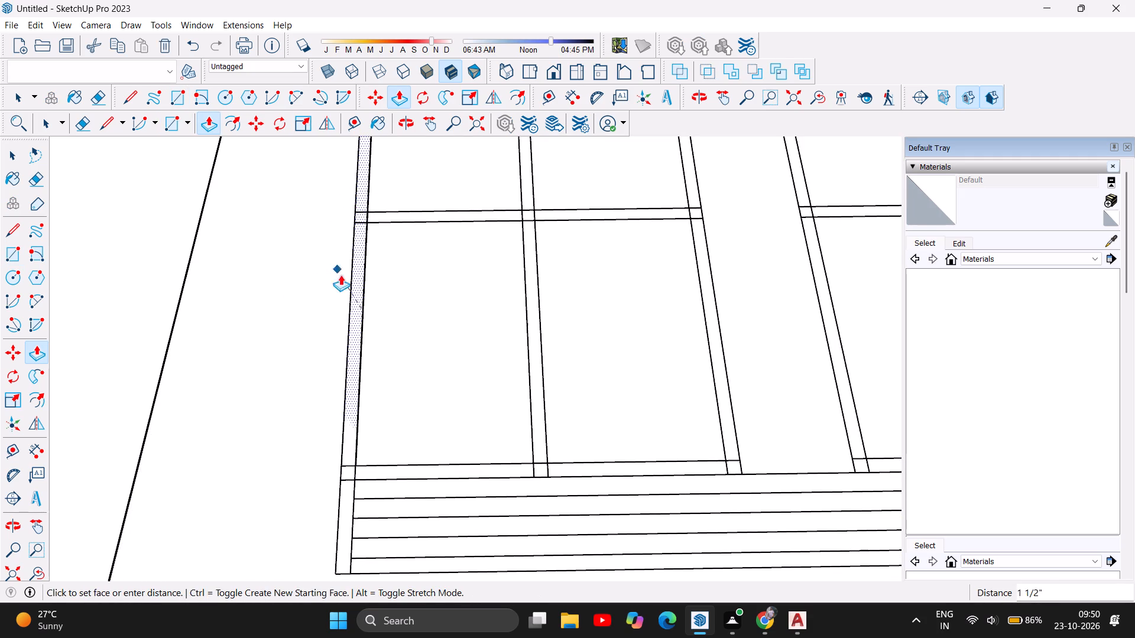
scroll(338, 277, down, 5)
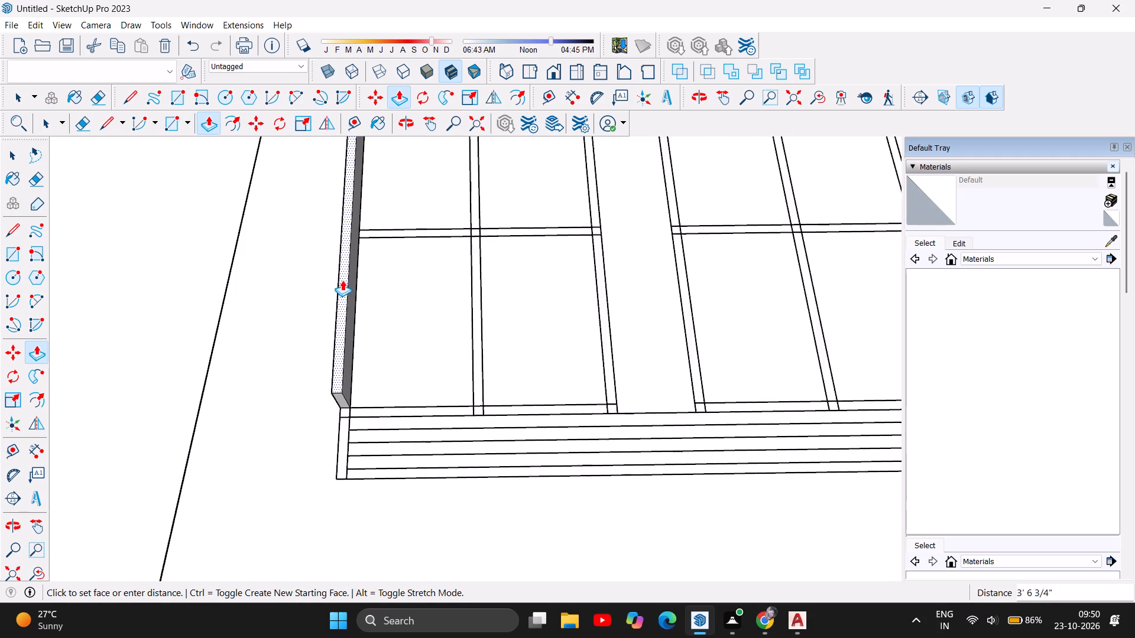
scroll(342, 280, down, 8)
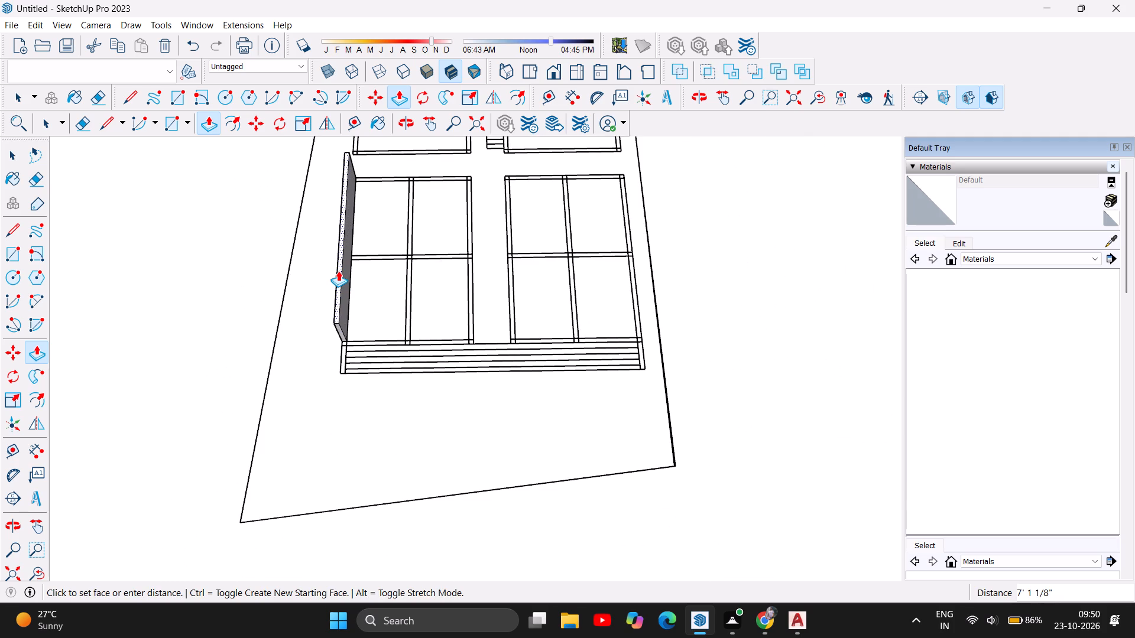
text(11')
key(Return)
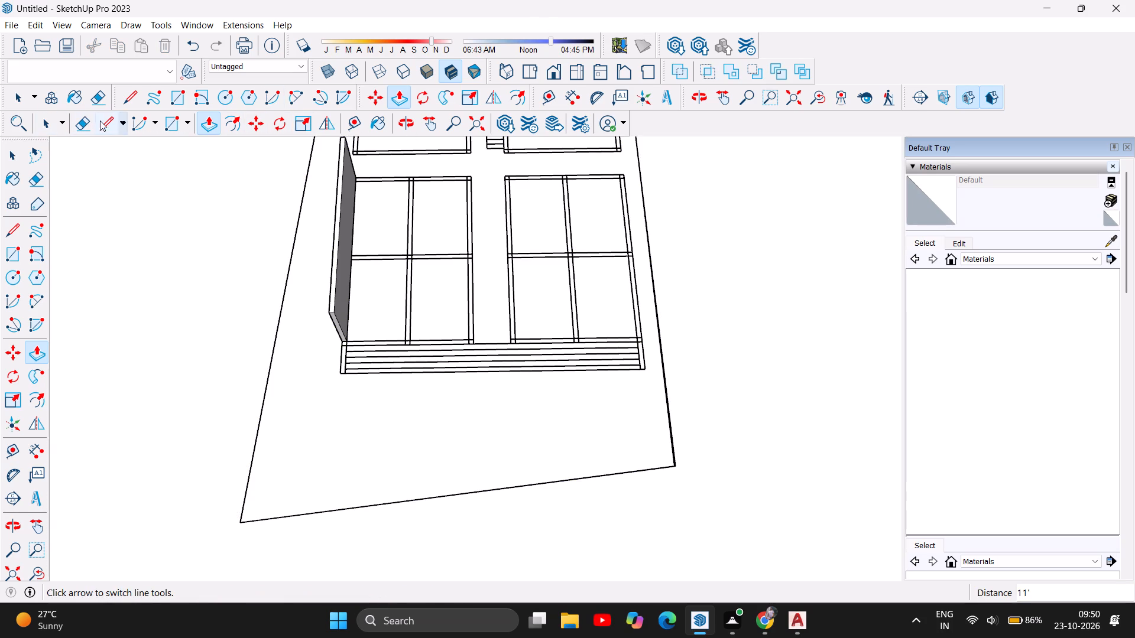
Draw a rectangle about 20' 6" by 9" over the same block's rear wall, from the raised side wall to the opposite corner.
click(8, 254)
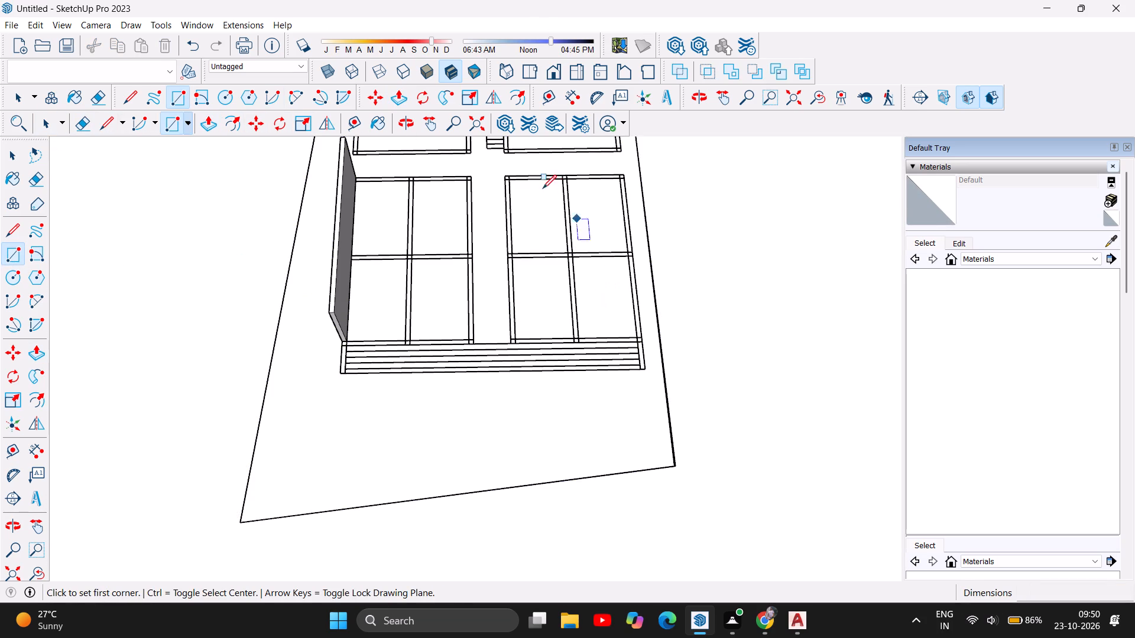
scroll(410, 162, up, 13)
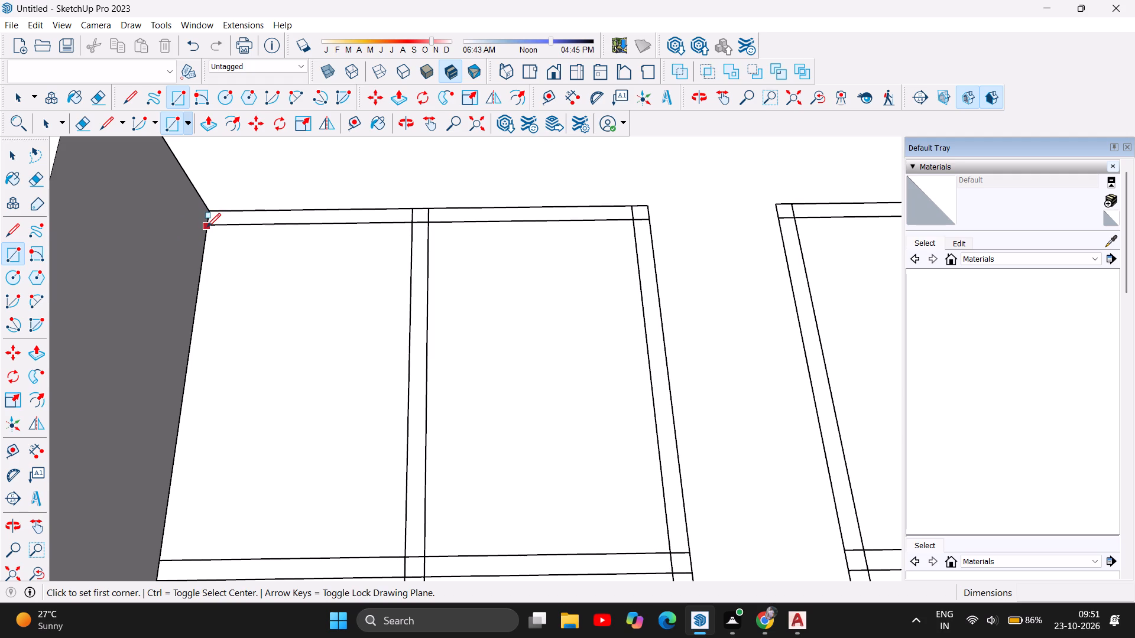
scroll(210, 223, up, 13)
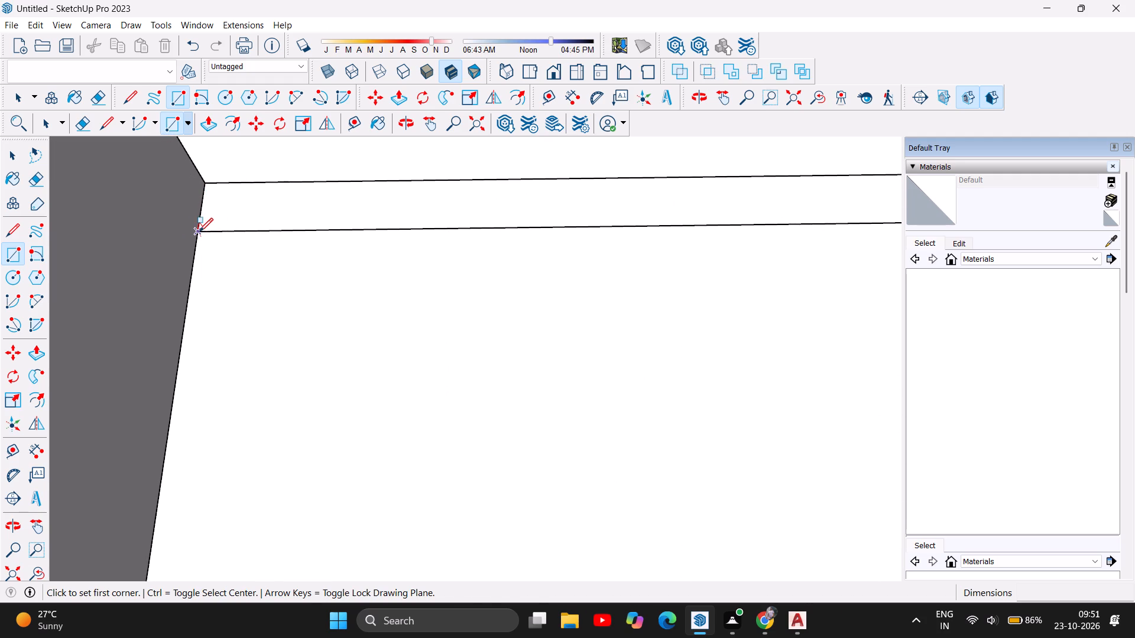
click(197, 235)
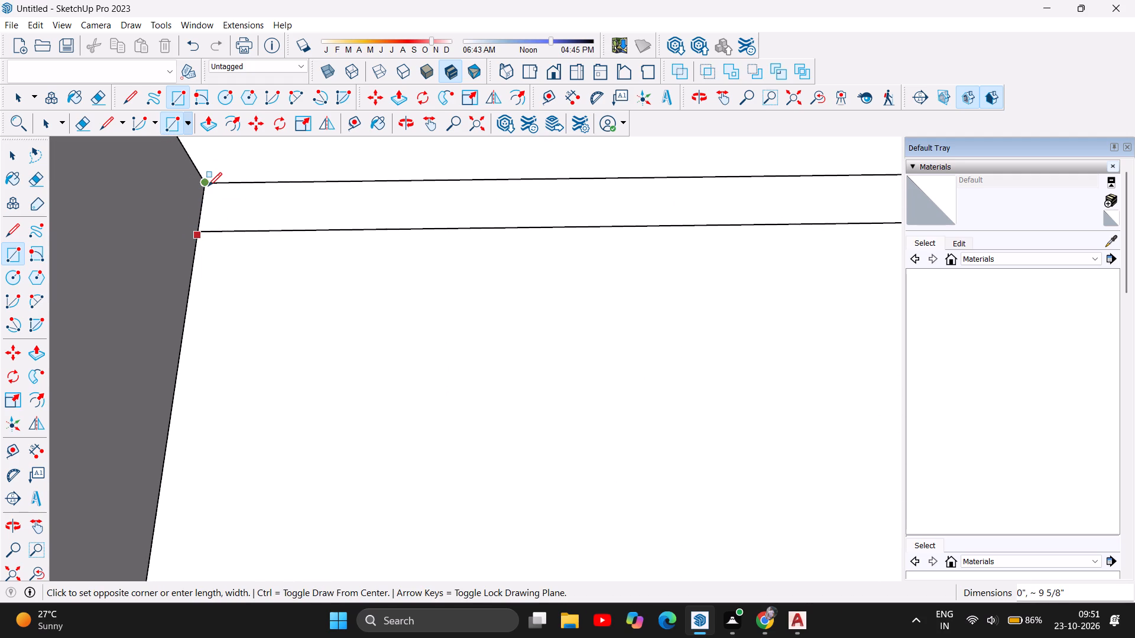
click(205, 184)
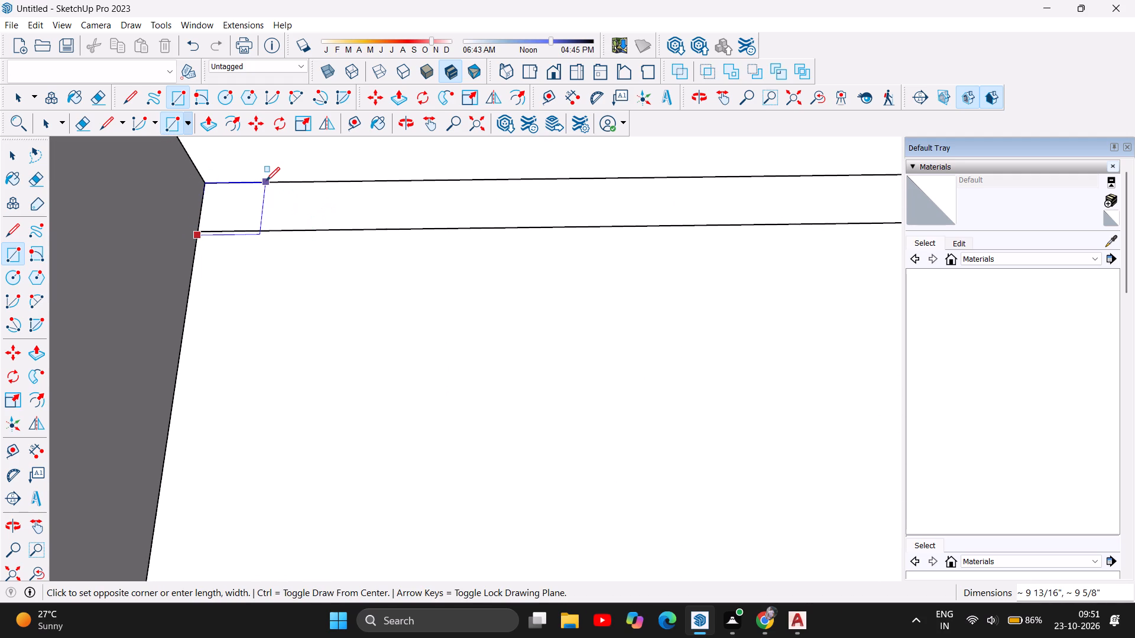
key(Escape)
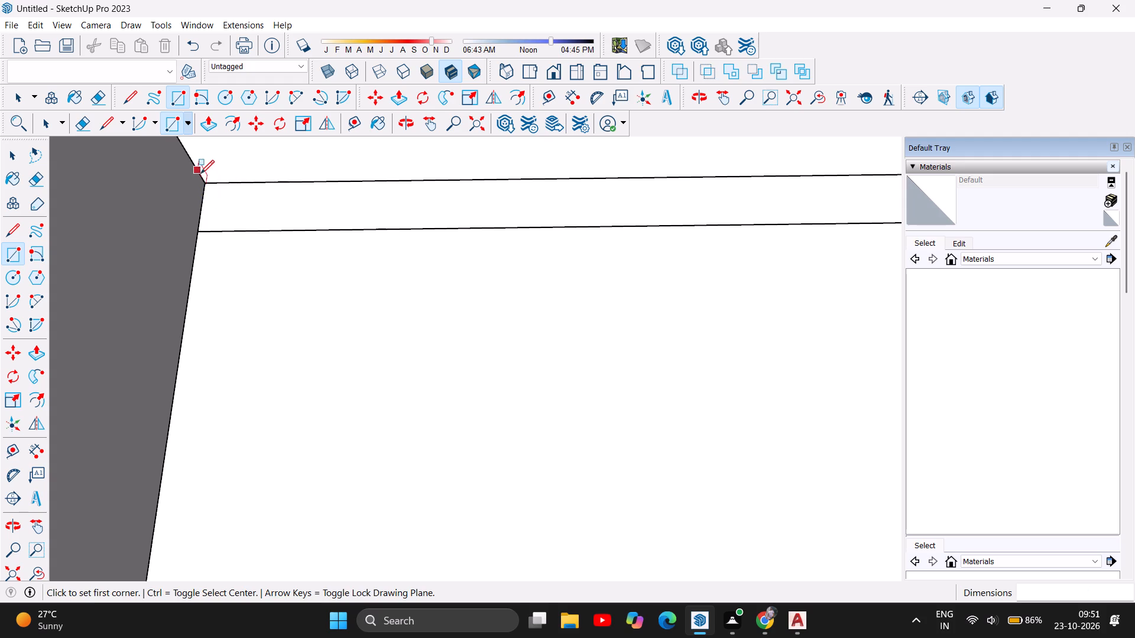
click(206, 182)
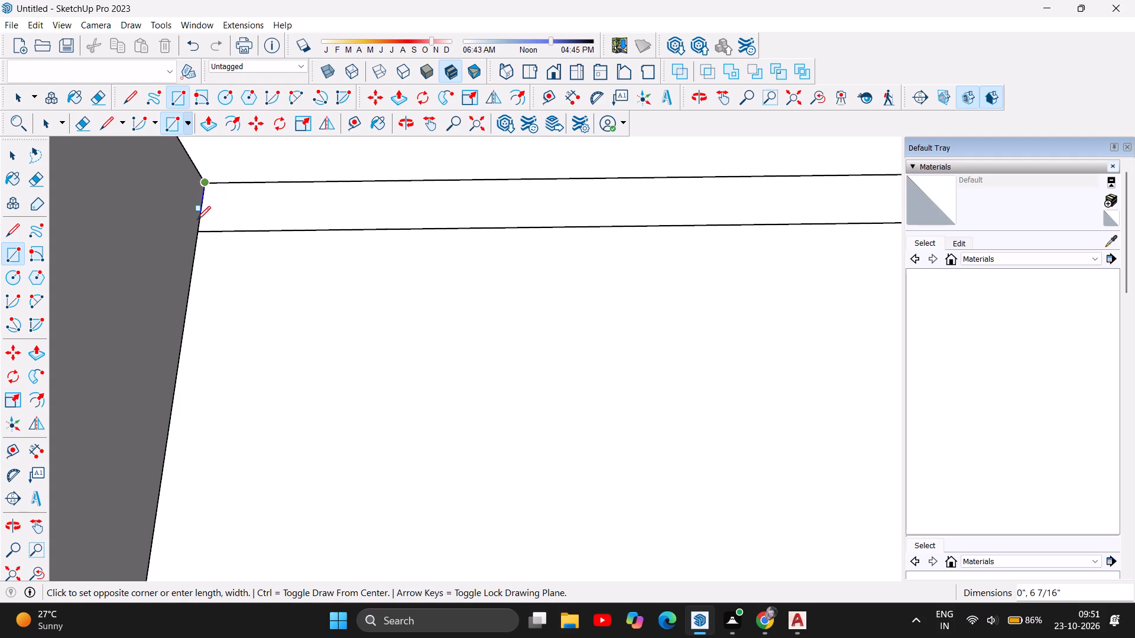
click(199, 233)
scroll(252, 229, down, 6)
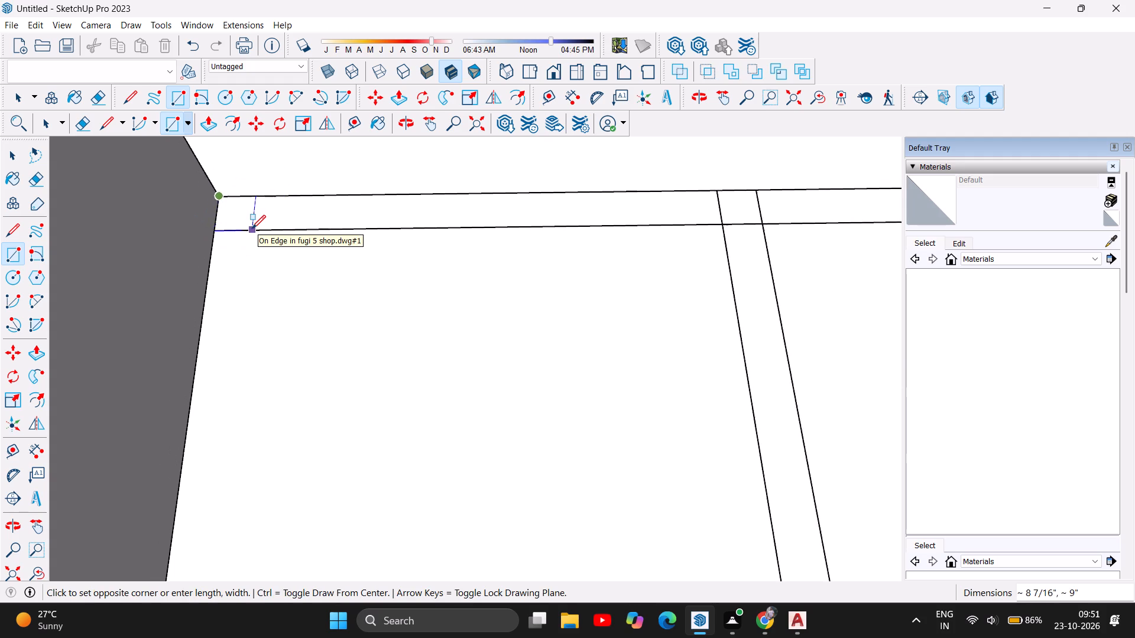
scroll(252, 229, down, 12)
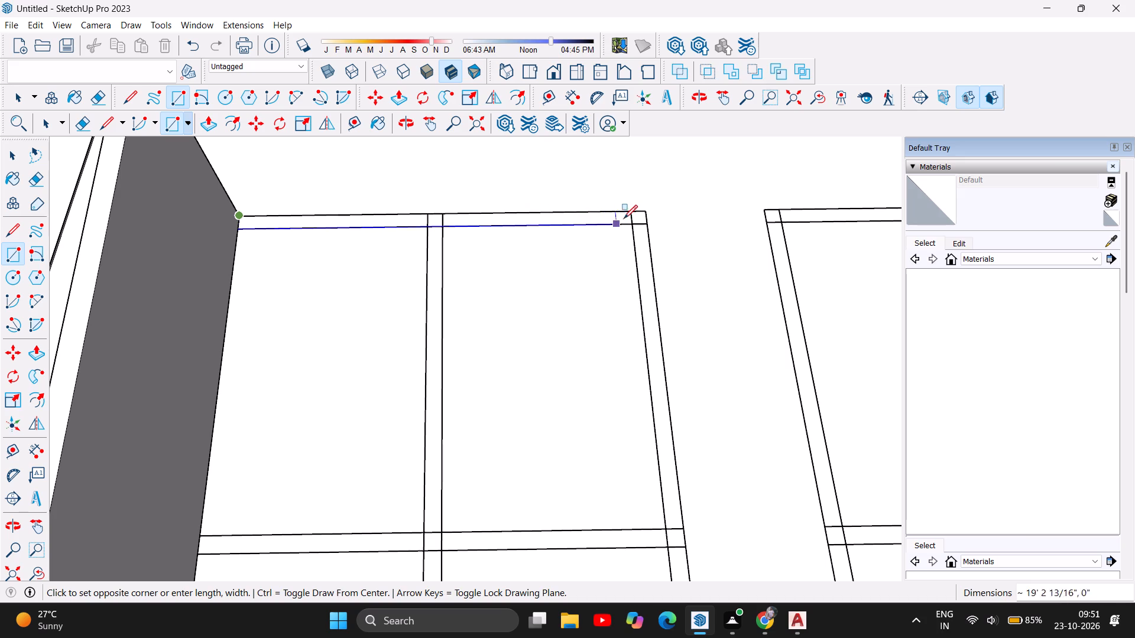
click(647, 223)
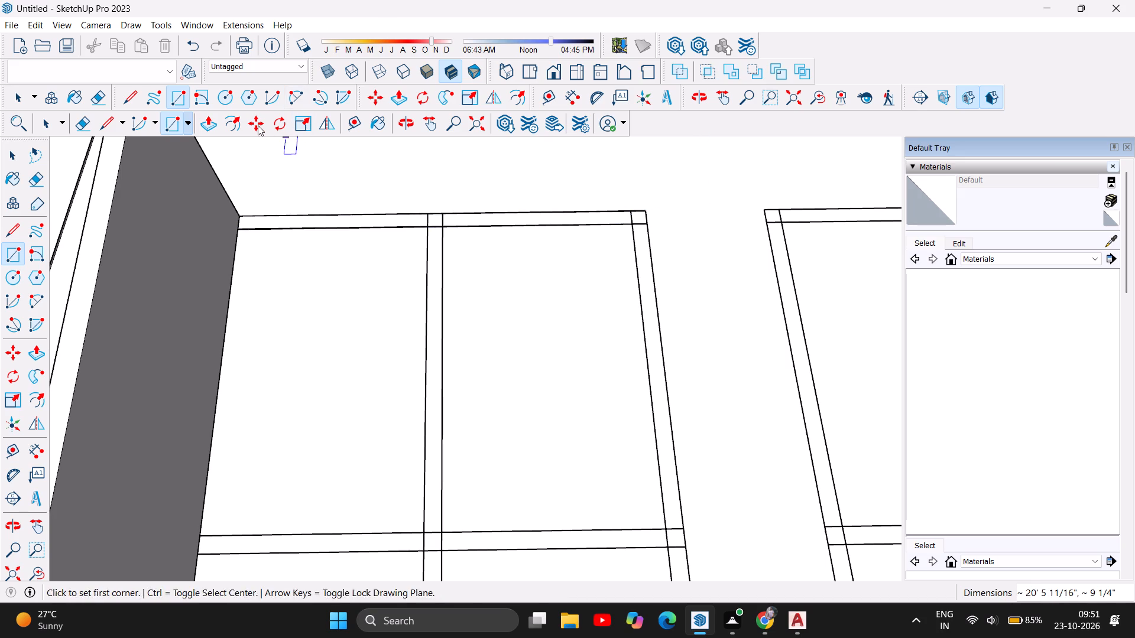
Push/Pull the front shop block's rear wall rectangle upward 11'.
click(213, 128)
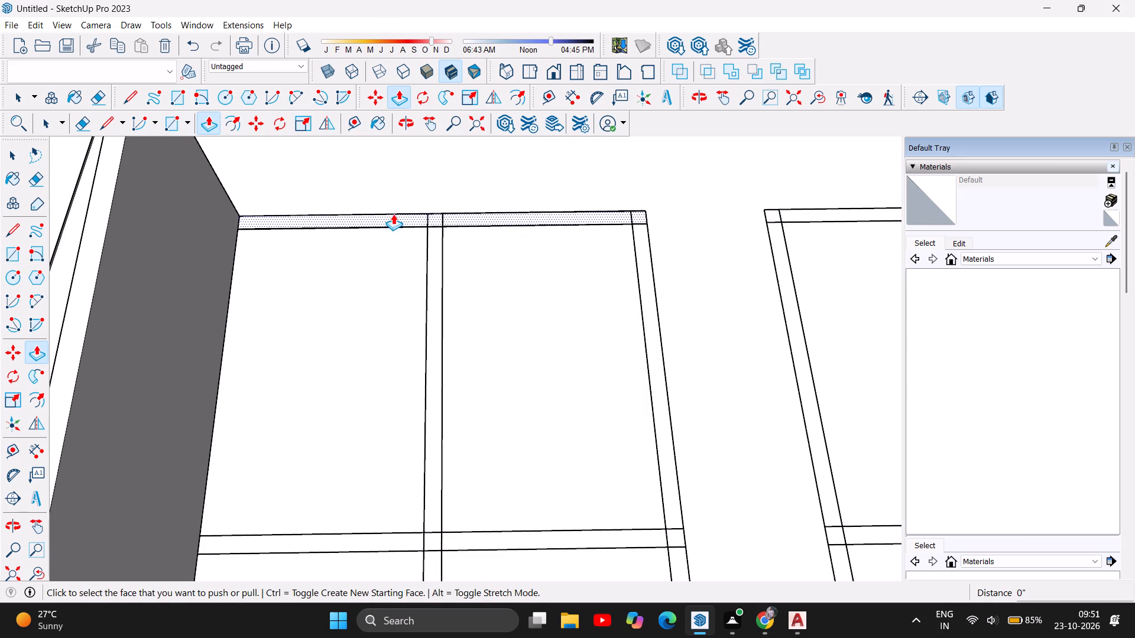
click(393, 214)
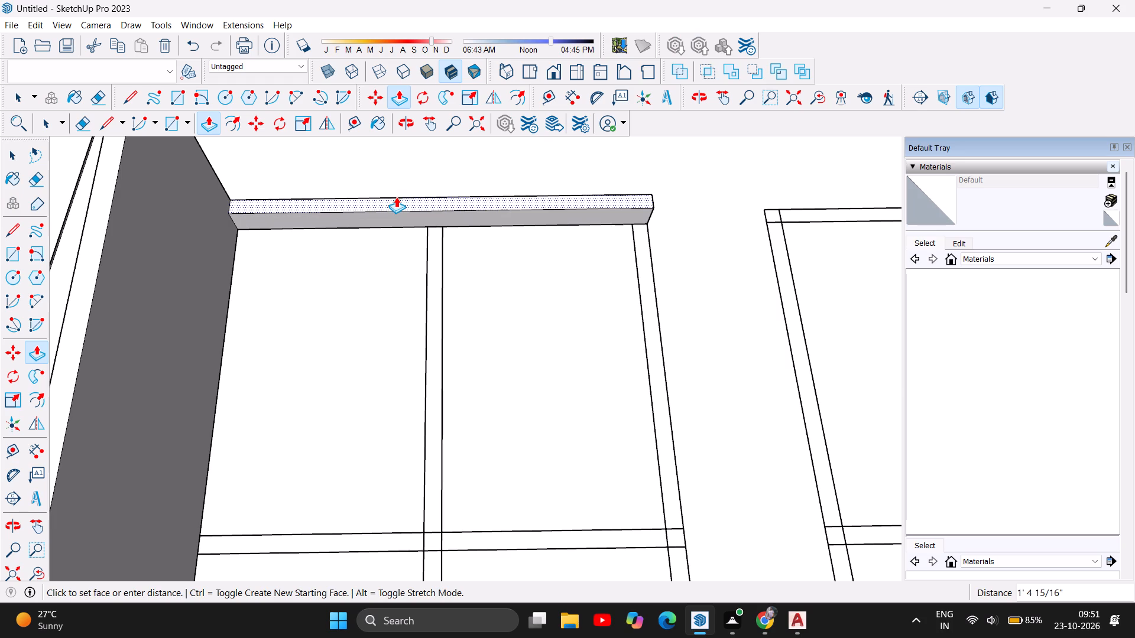
text(11')
key(Return)
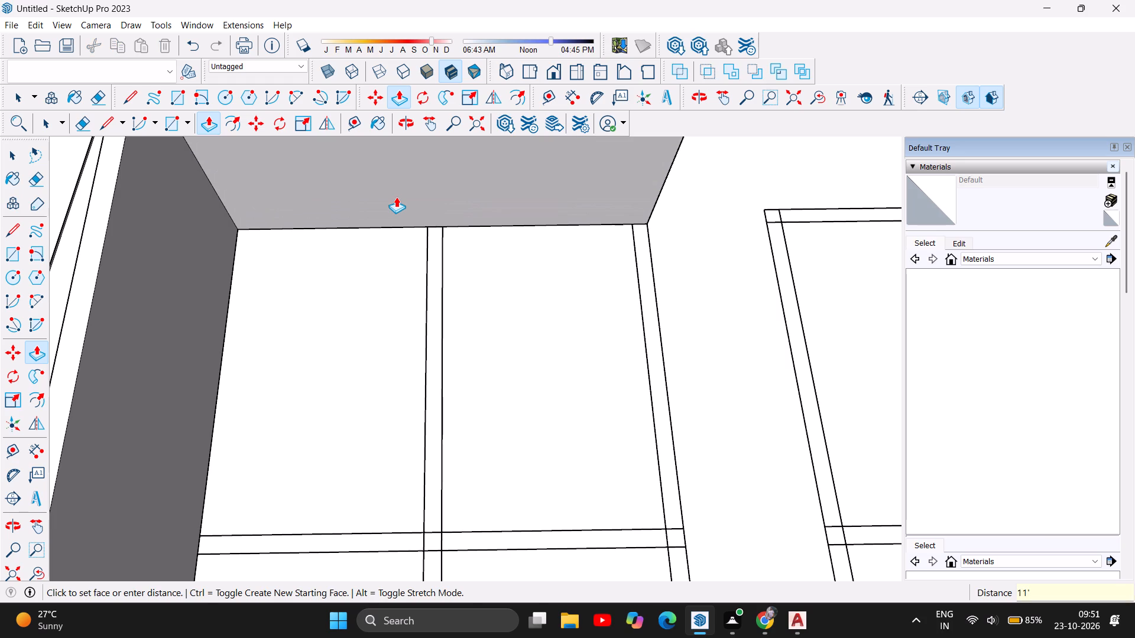
Draw a rectangle about 9" by 30' 9" over the same block's side wall facing the passage, from the front wall to the raised rear wall.
scroll(396, 197, down, 6)
scroll(515, 240, down, 6)
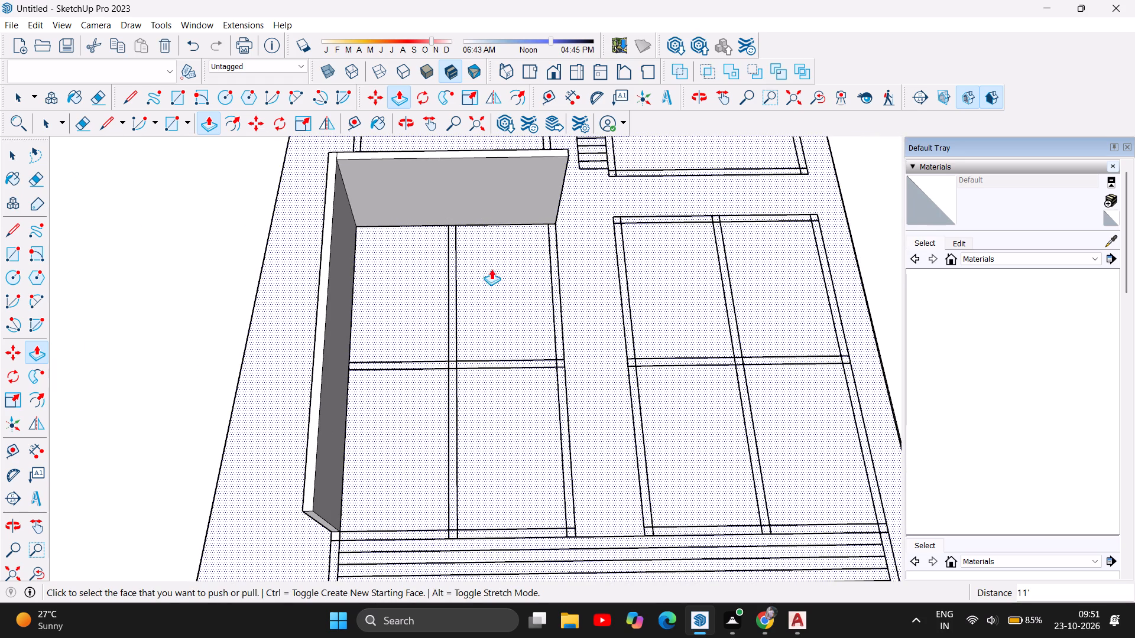
scroll(419, 237, down, 4)
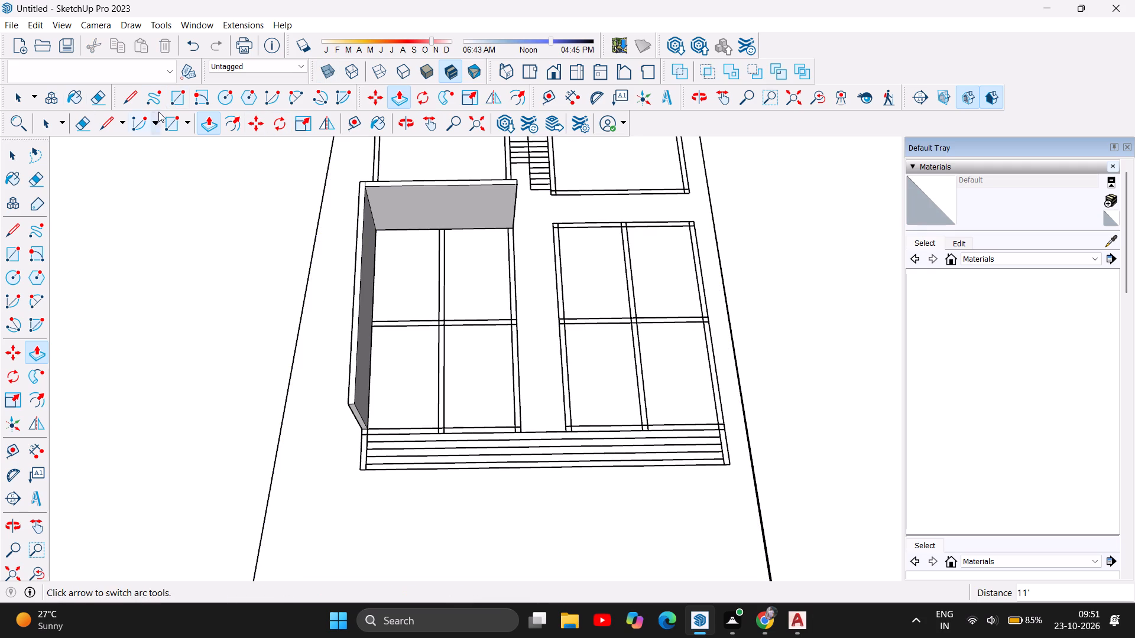
click(175, 123)
scroll(524, 424, up, 6)
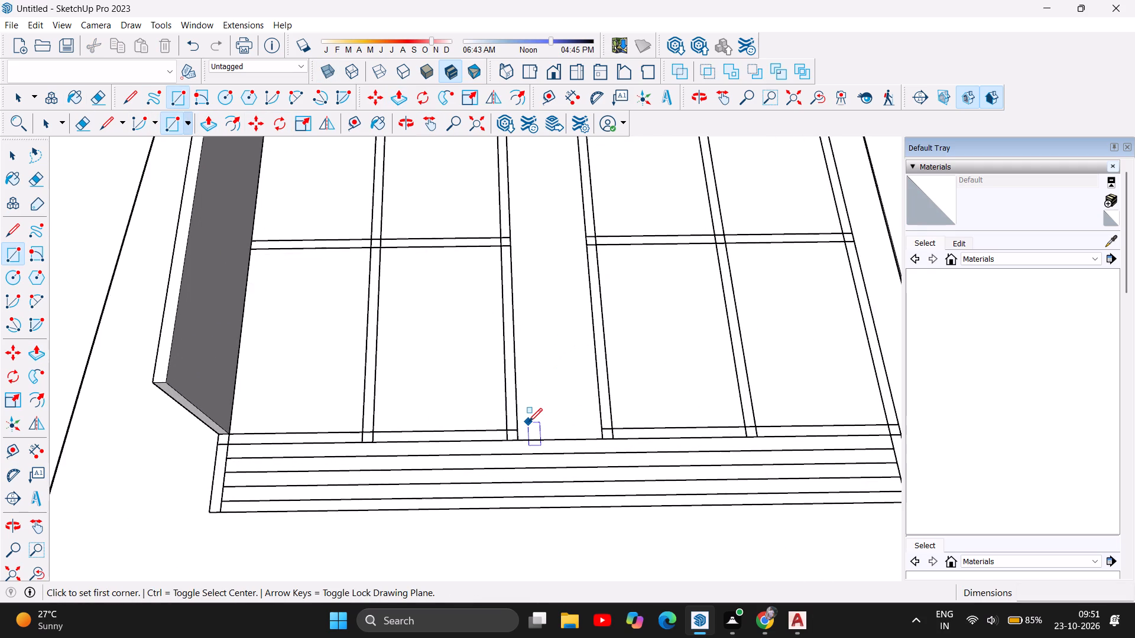
scroll(528, 422, up, 3)
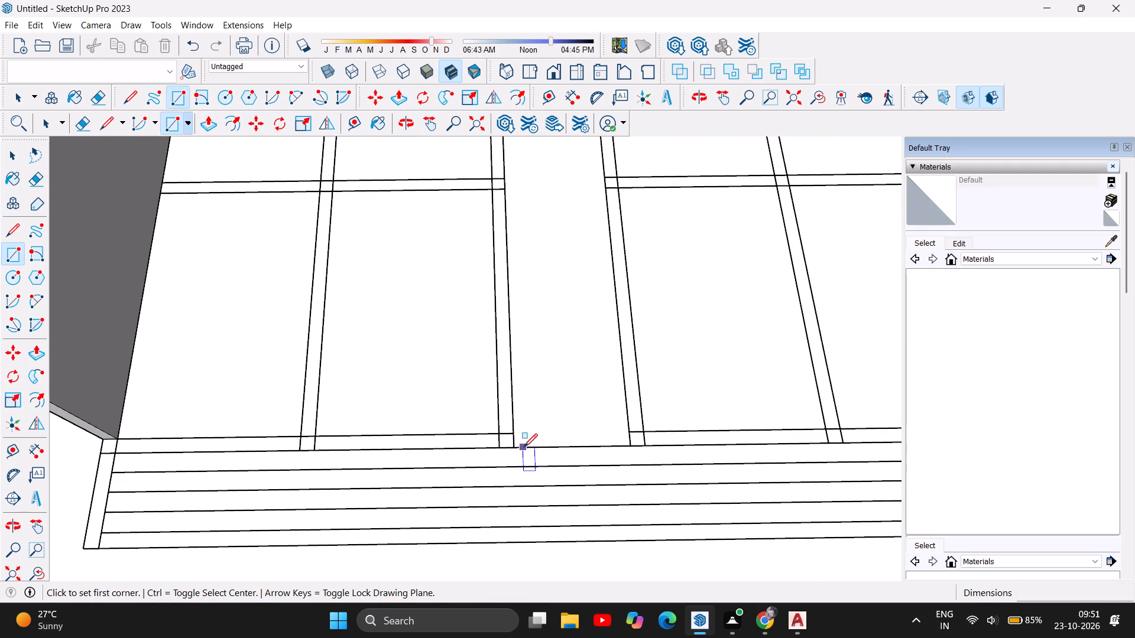
scroll(524, 447, up, 1)
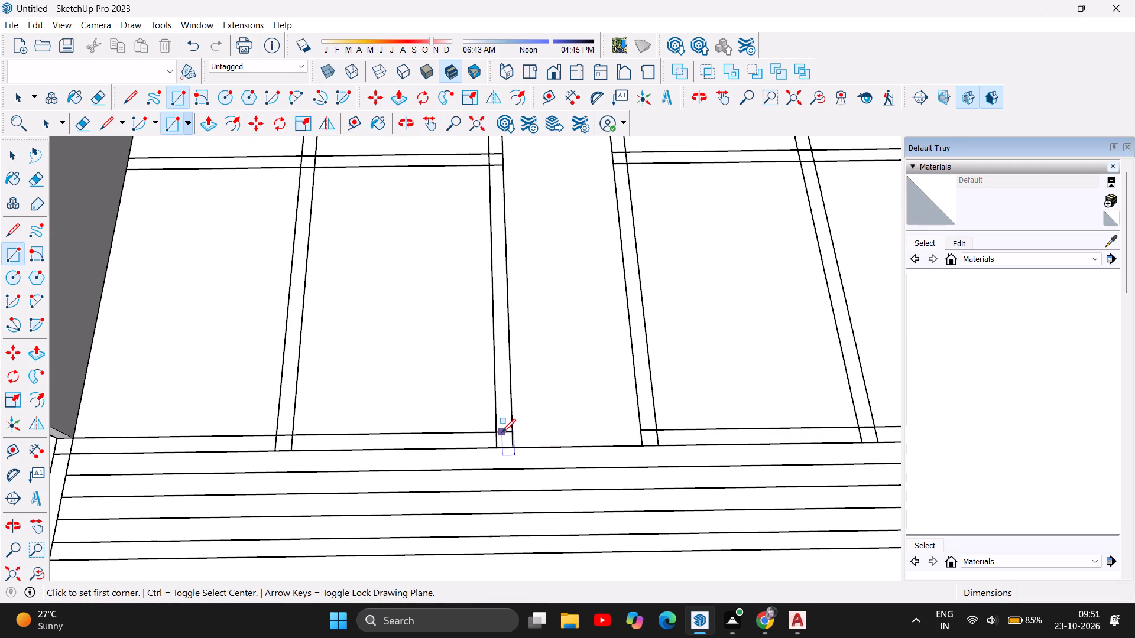
click(497, 431)
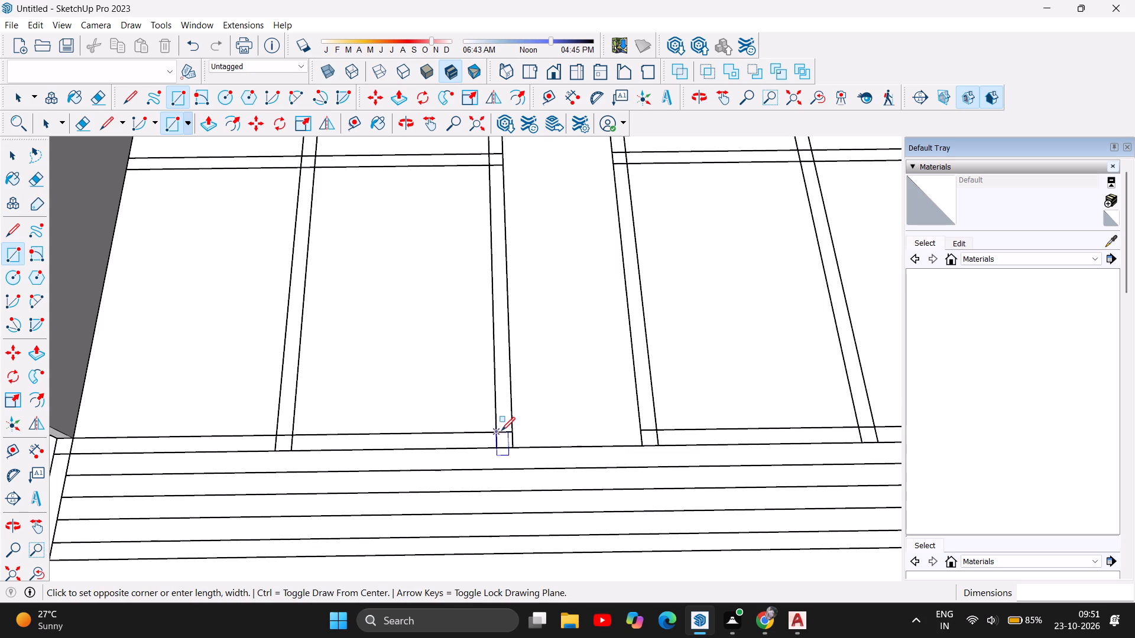
click(513, 432)
scroll(520, 411, down, 5)
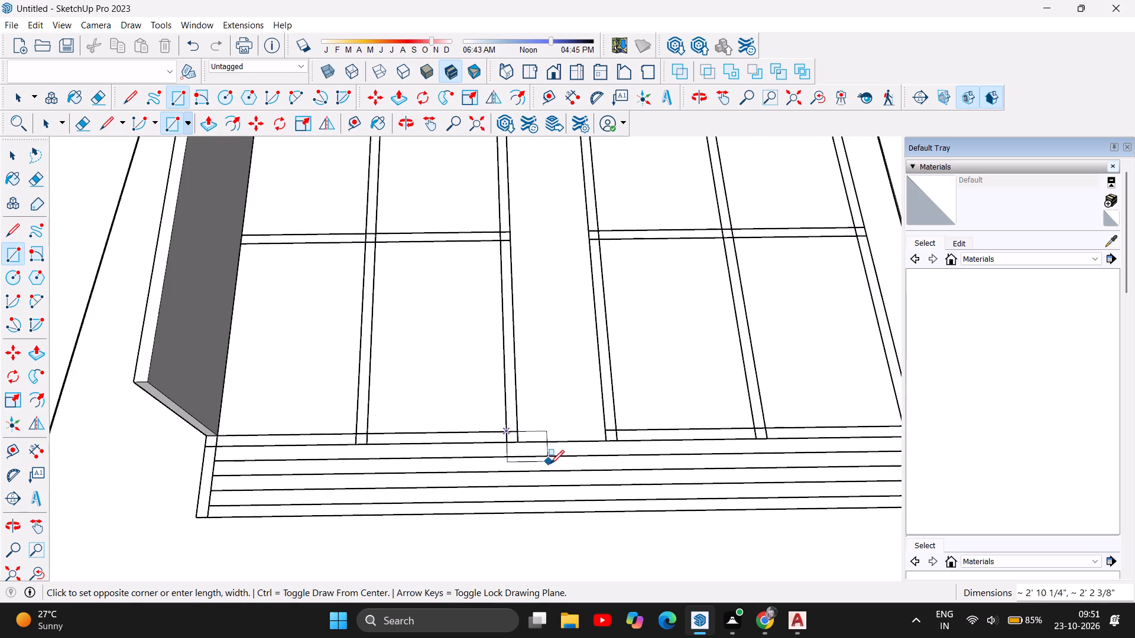
scroll(550, 464, down, 5)
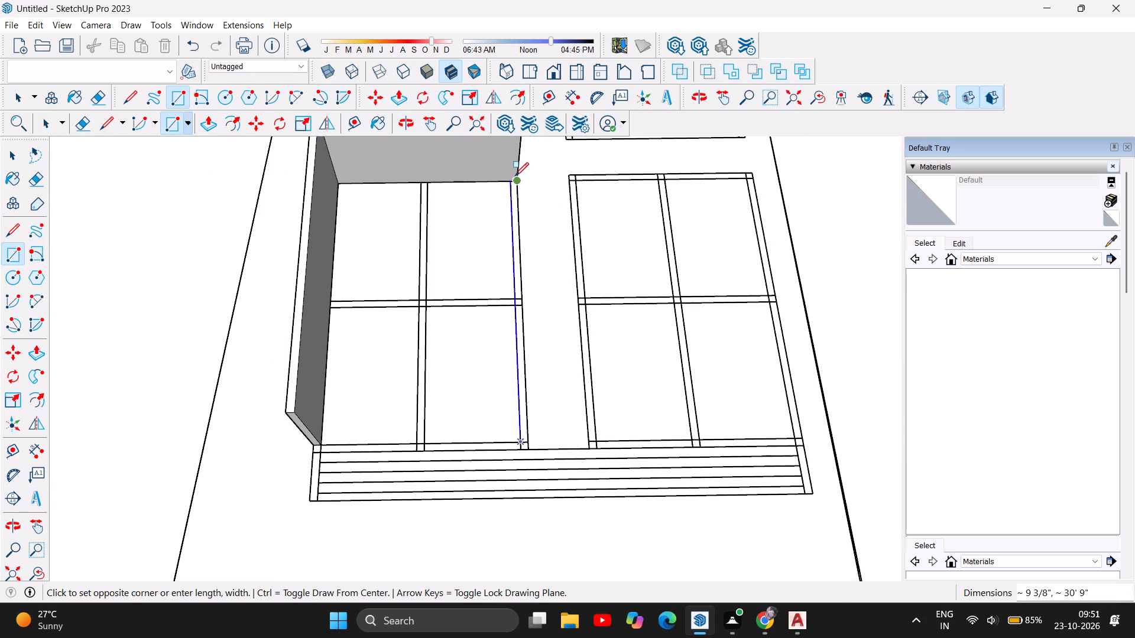
scroll(515, 176, up, 1)
click(517, 180)
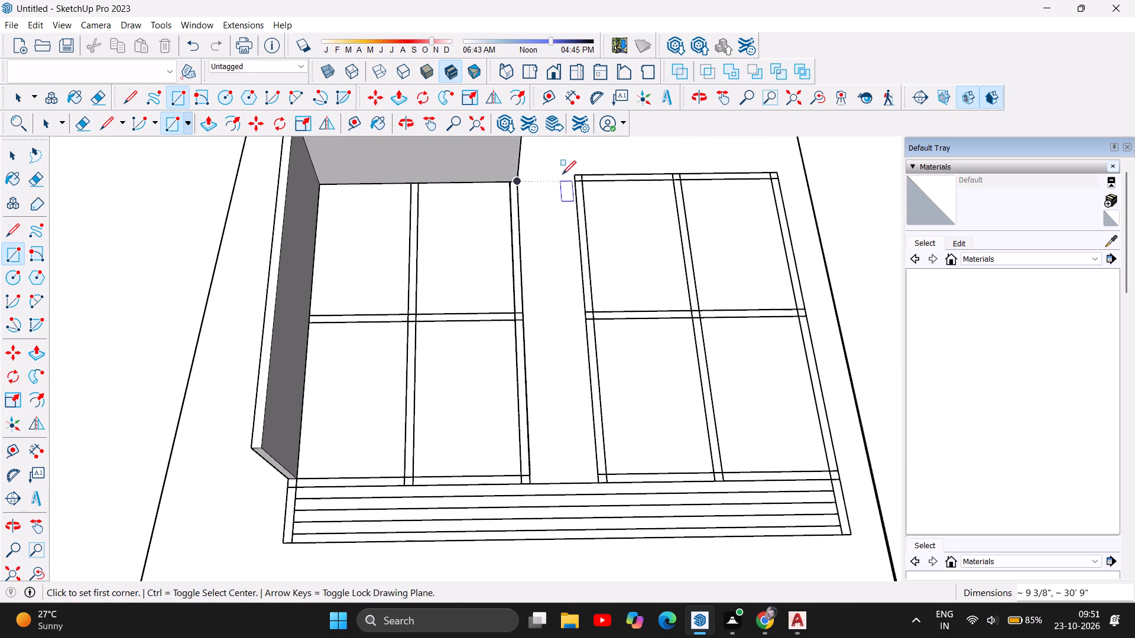
Push/Pull the passage-side wall rectangle upward 11'.
click(211, 122)
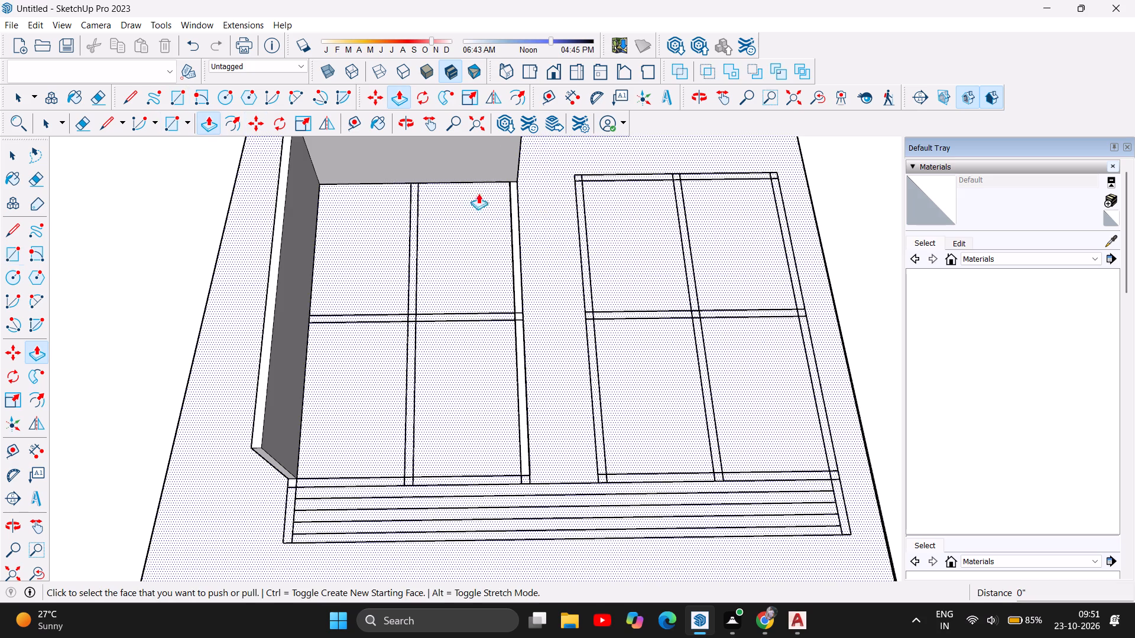
click(516, 248)
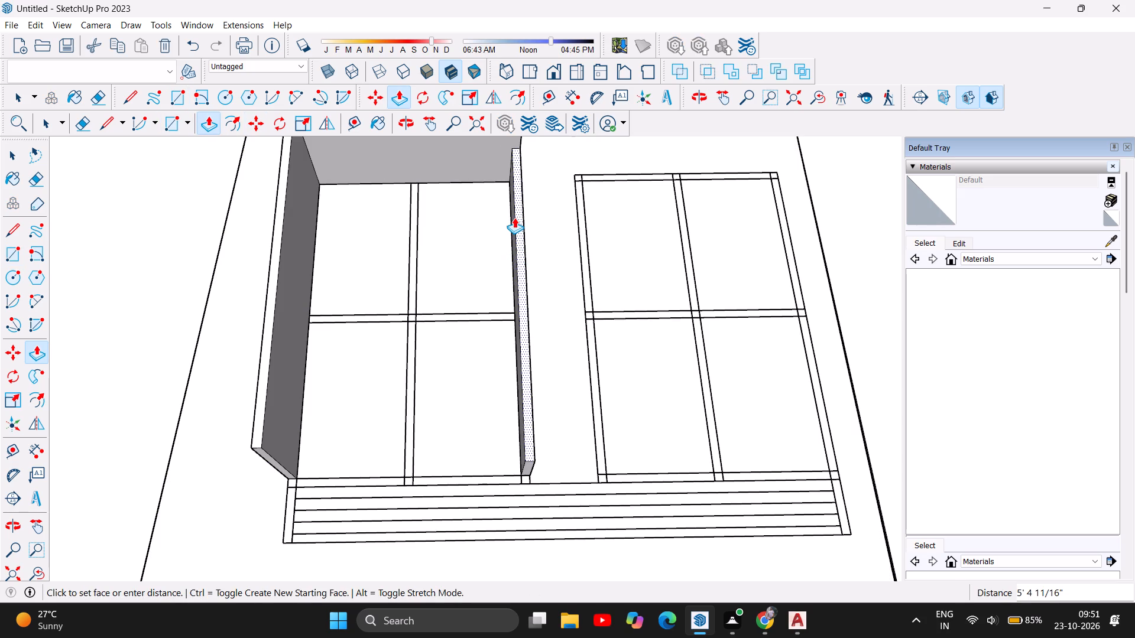
text(11')
key(Return)
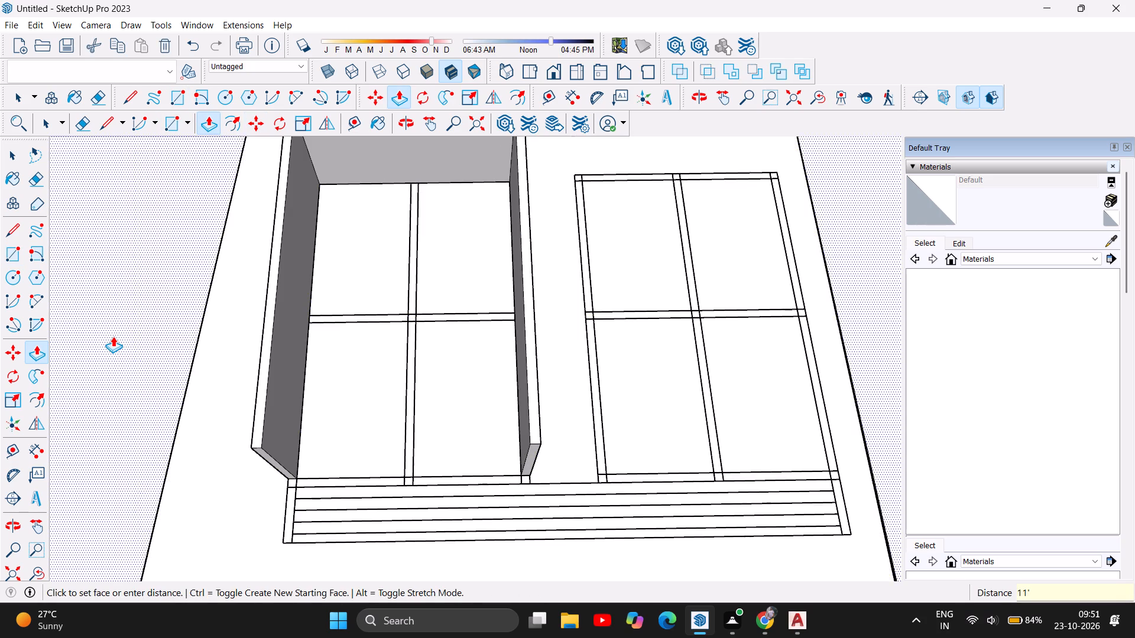
Examine the three raised walls of the front shop block and the adjoining untraced plan from several angles.
scroll(115, 336, down, 12)
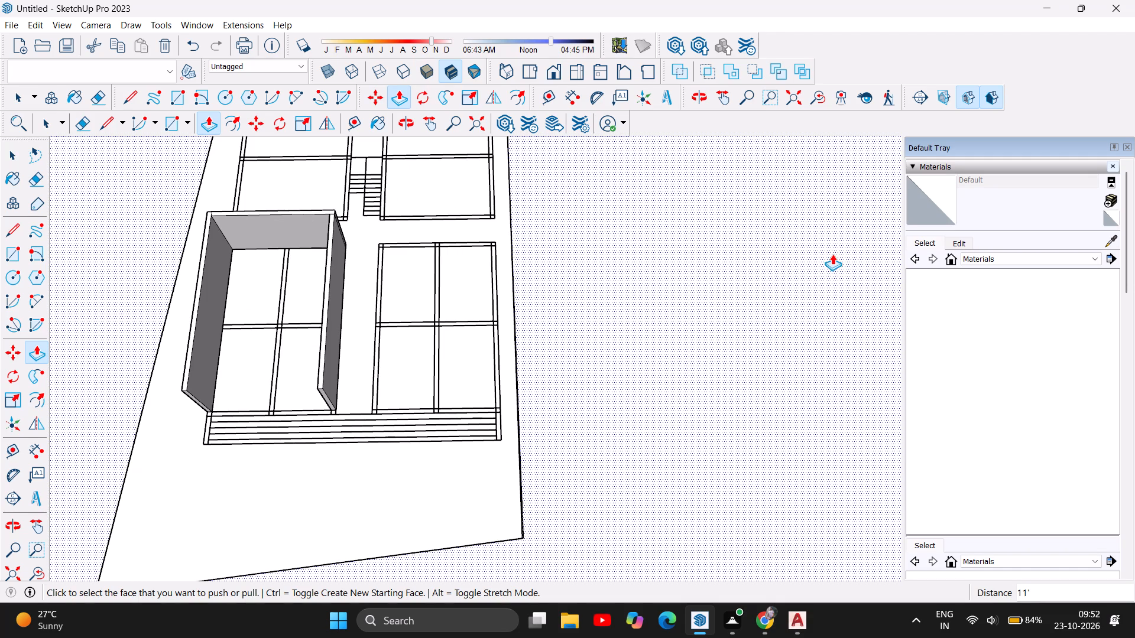
click(400, 118)
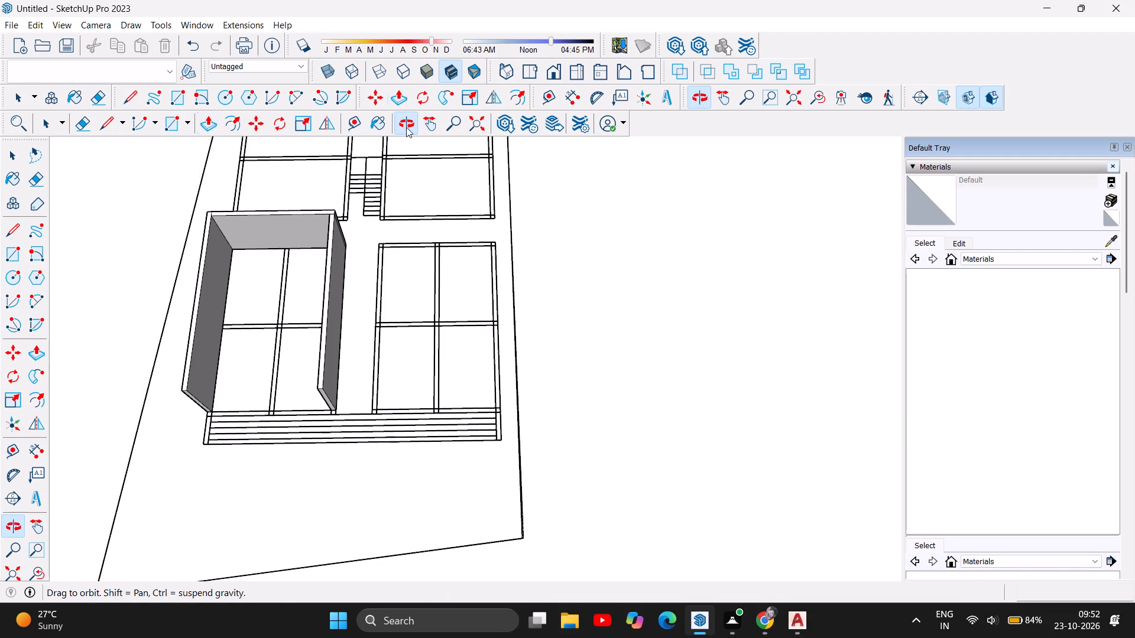
drag(255, 417, 430, 185)
drag(399, 466, 407, 444)
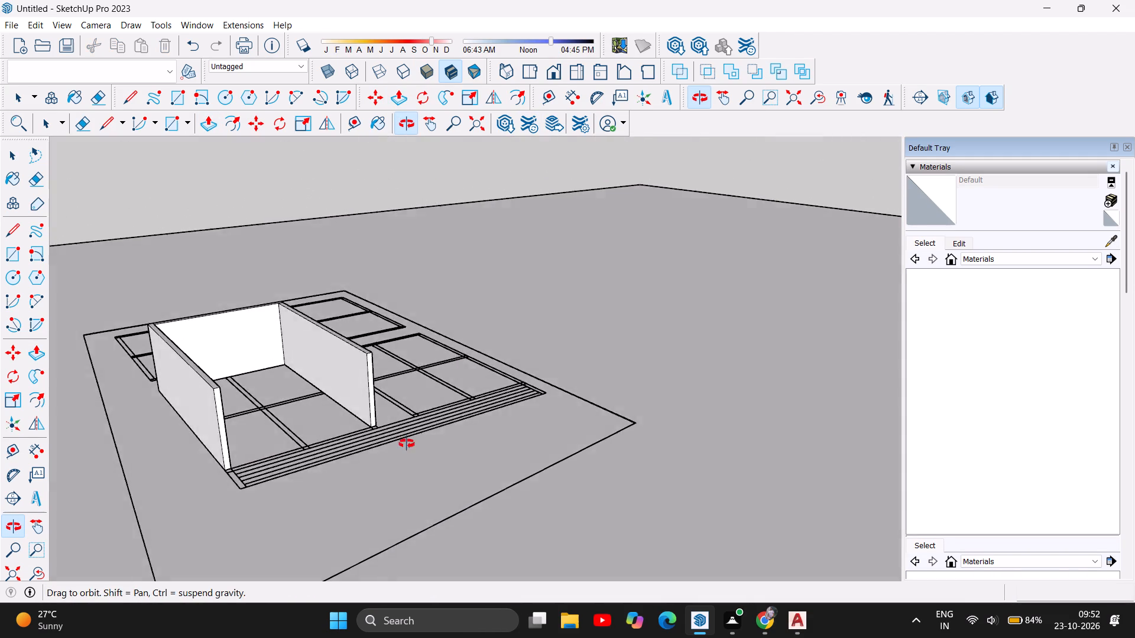
drag(407, 444, 254, 386)
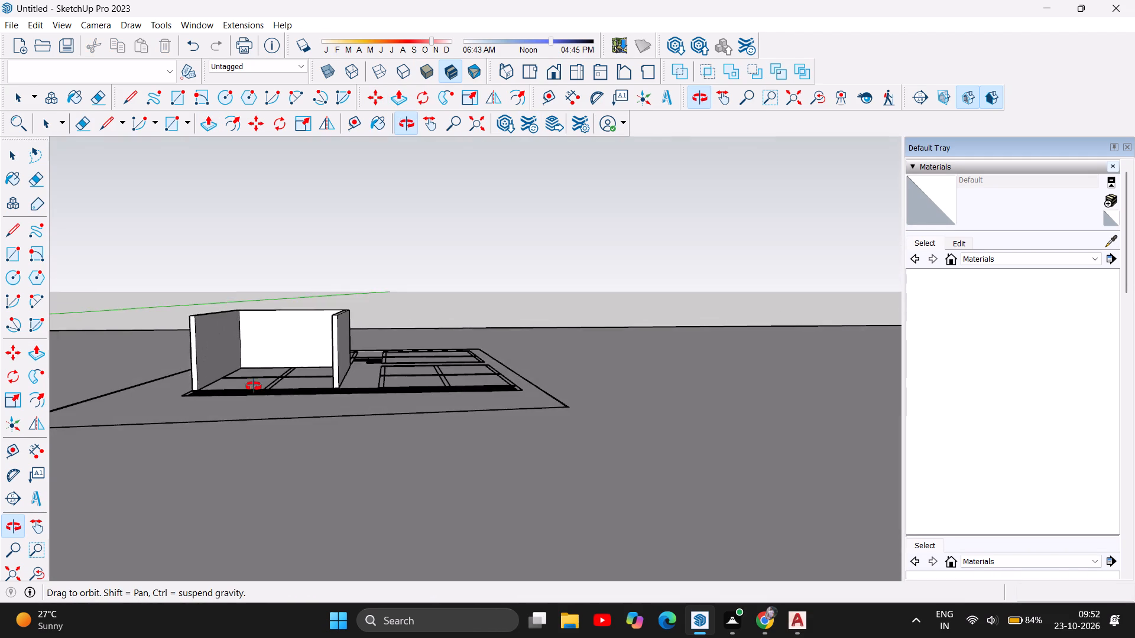
drag(254, 386, 303, 390)
scroll(265, 346, up, 7)
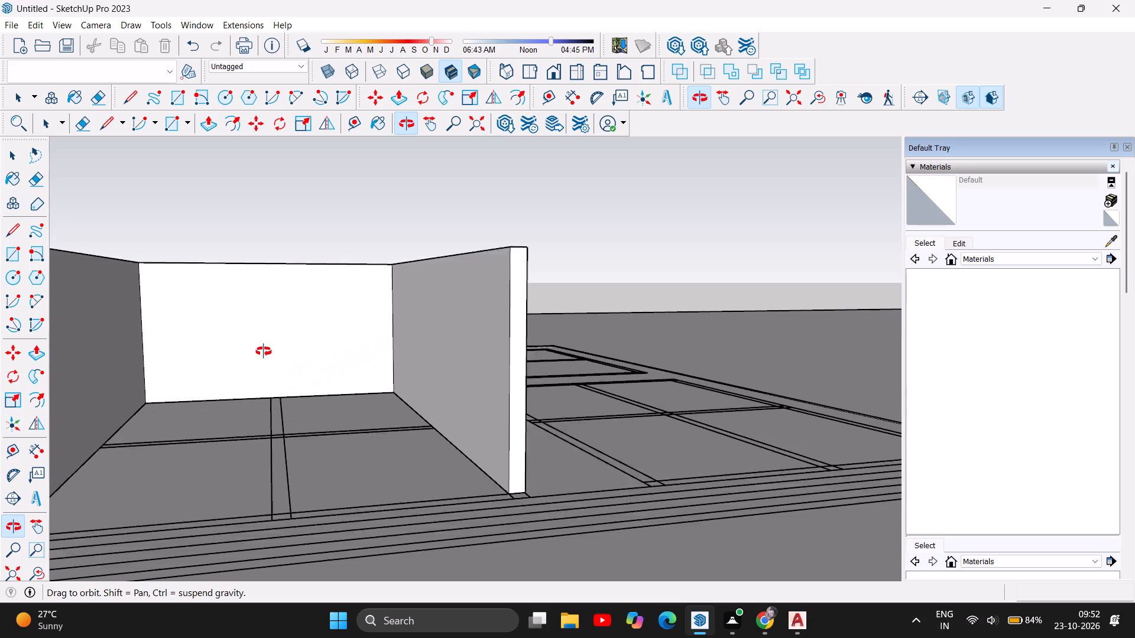
scroll(264, 351, up, 2)
drag(378, 382, 312, 369)
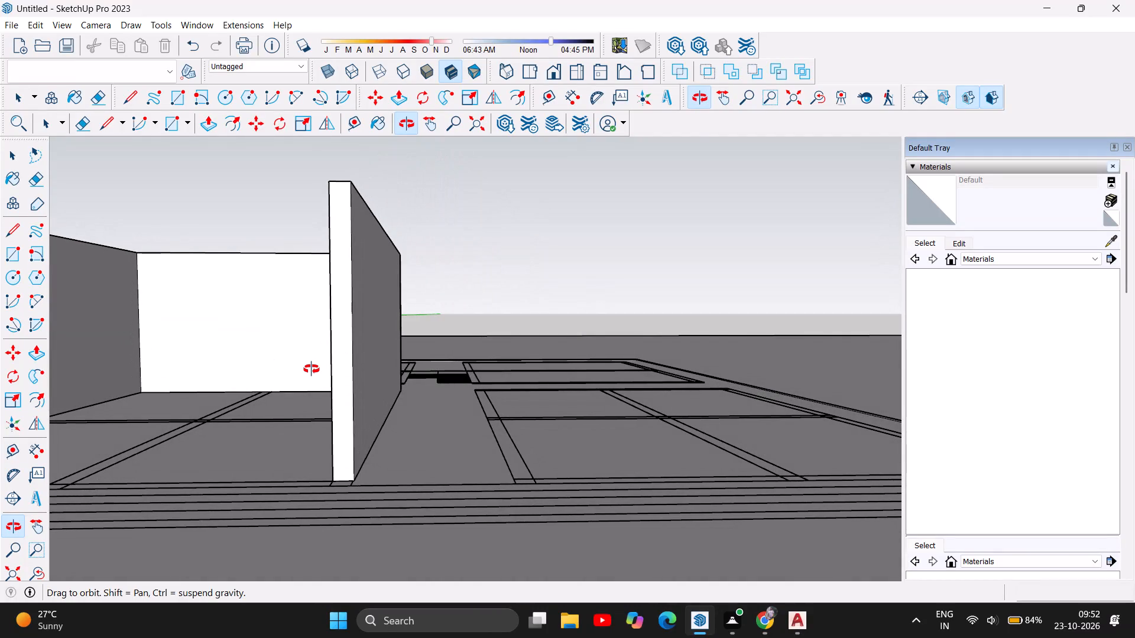
drag(689, 441, 443, 439)
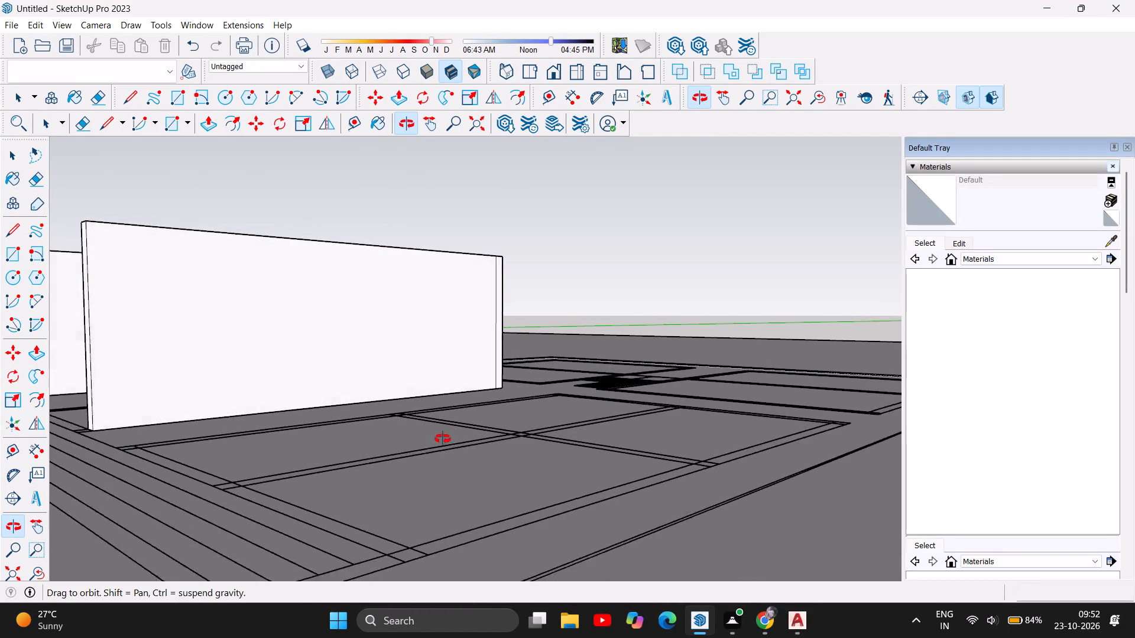
drag(443, 439, 702, 474)
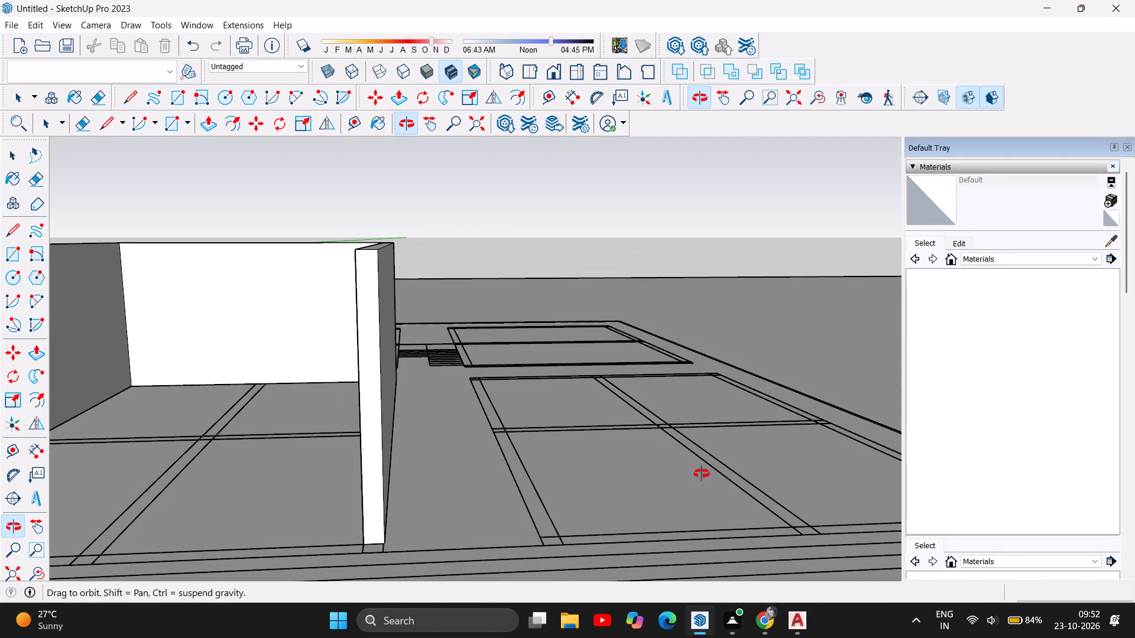
drag(702, 474, 672, 445)
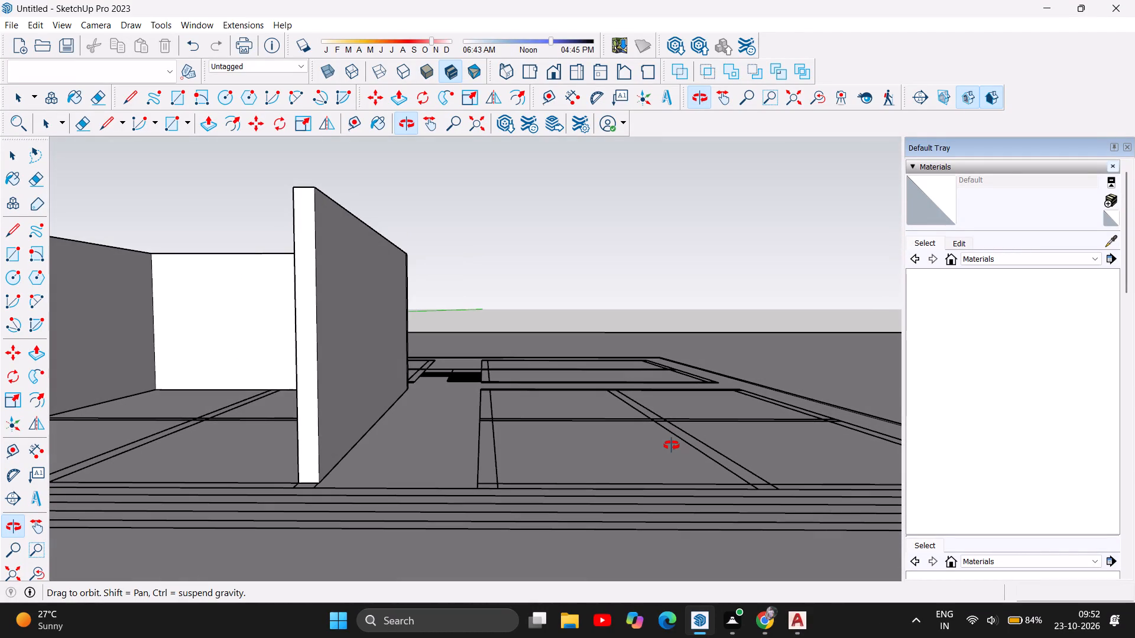
drag(672, 445, 471, 464)
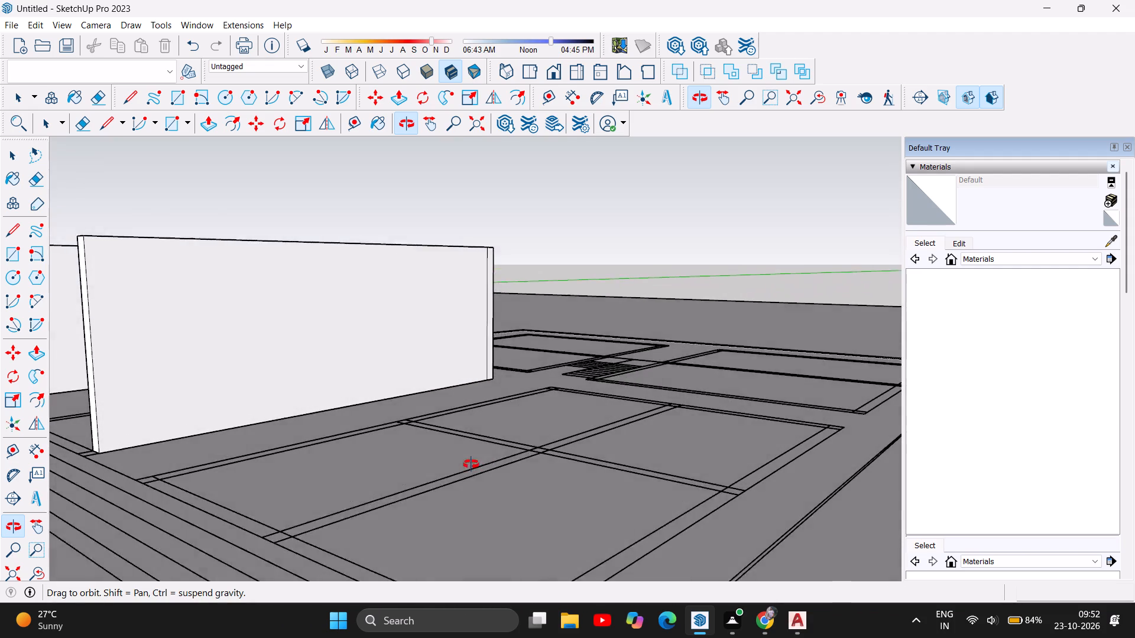
drag(471, 464, 234, 510)
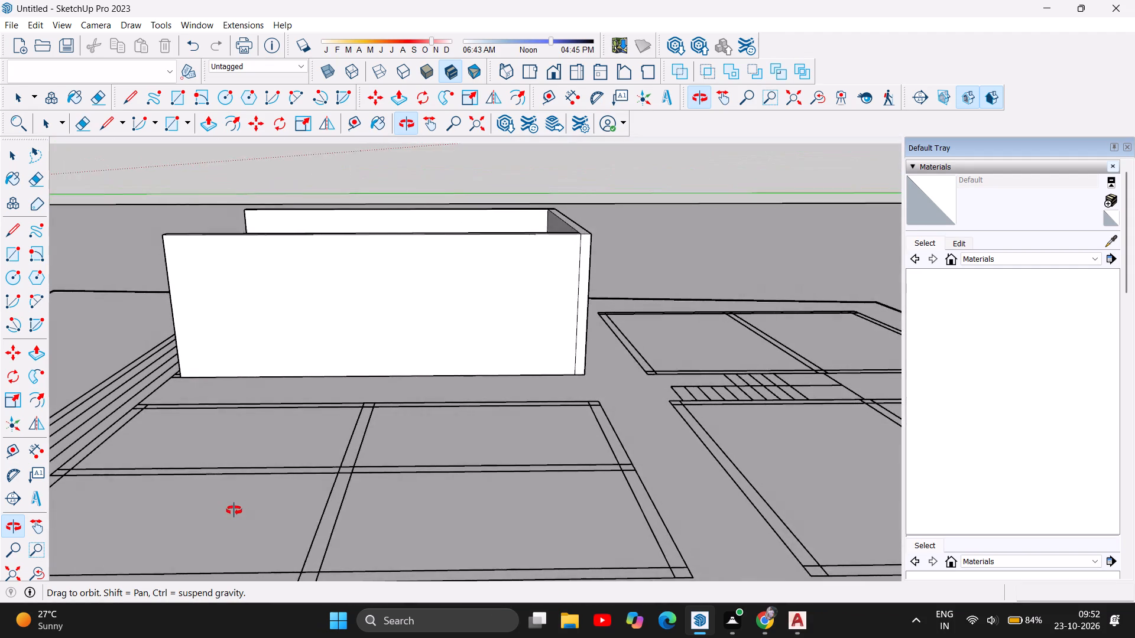
drag(234, 510, 634, 479)
scroll(552, 367, down, 5)
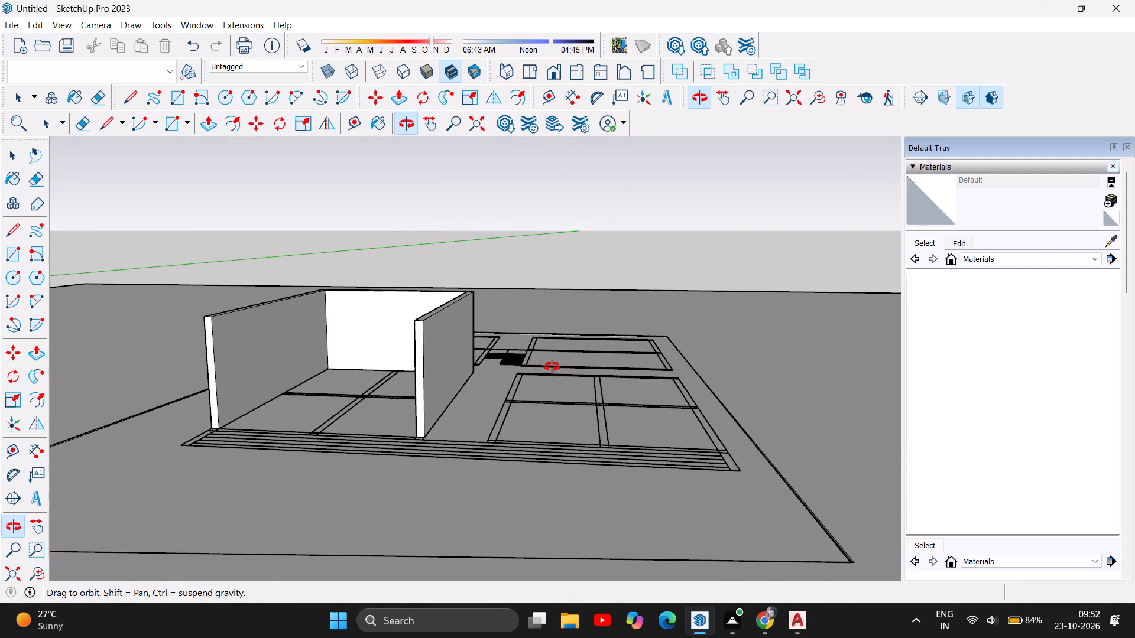
scroll(552, 367, down, 1)
drag(403, 411, 457, 391)
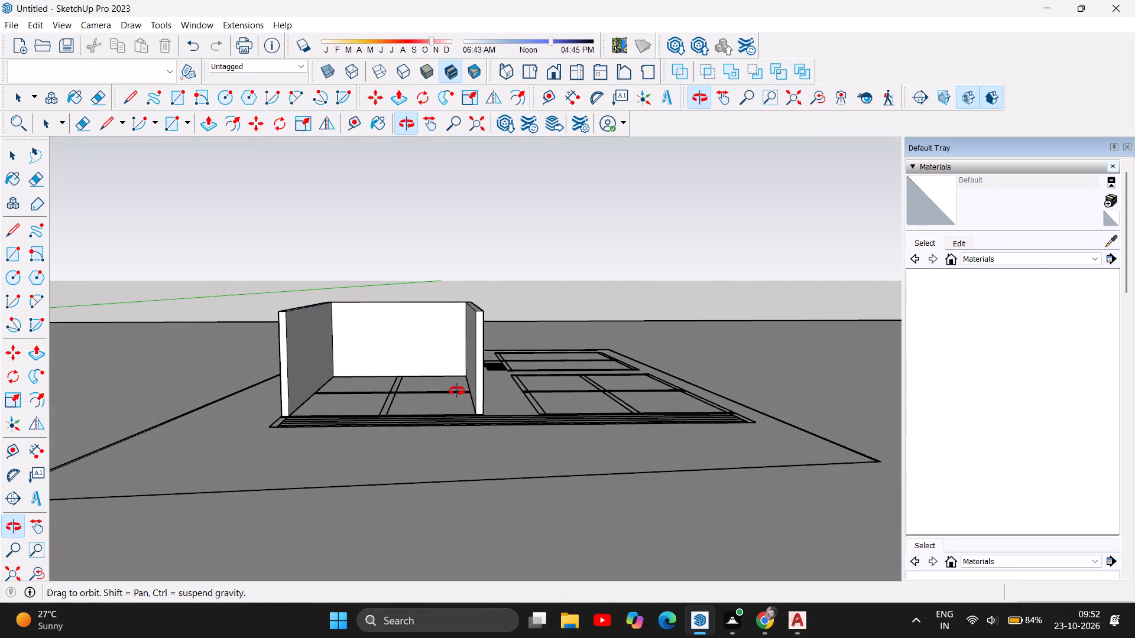
drag(457, 391, 451, 397)
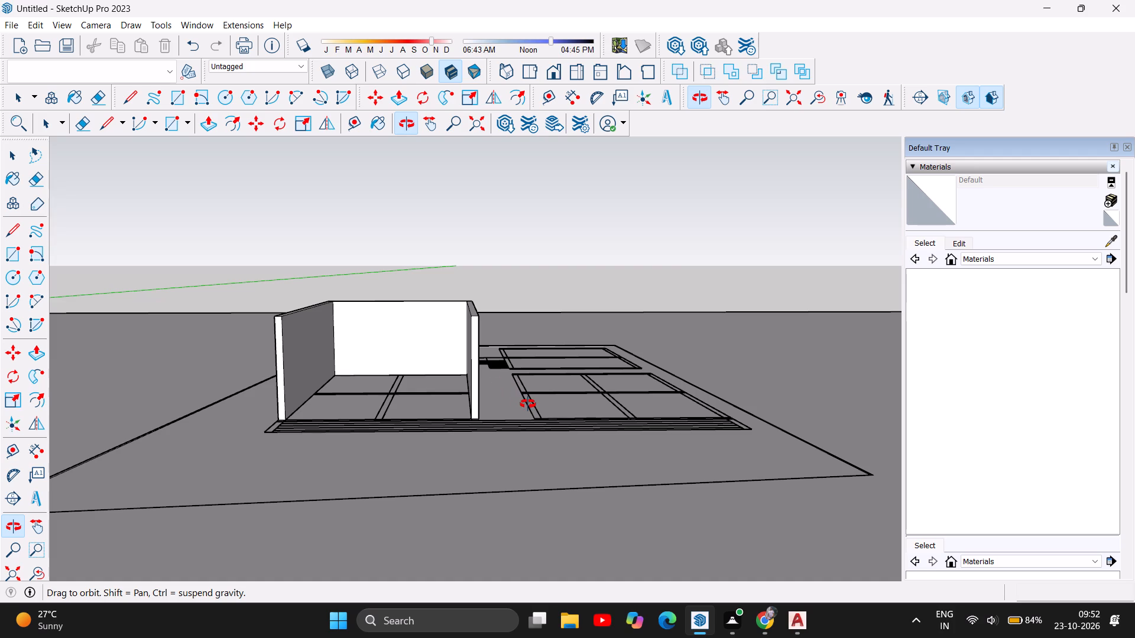
click(394, 412)
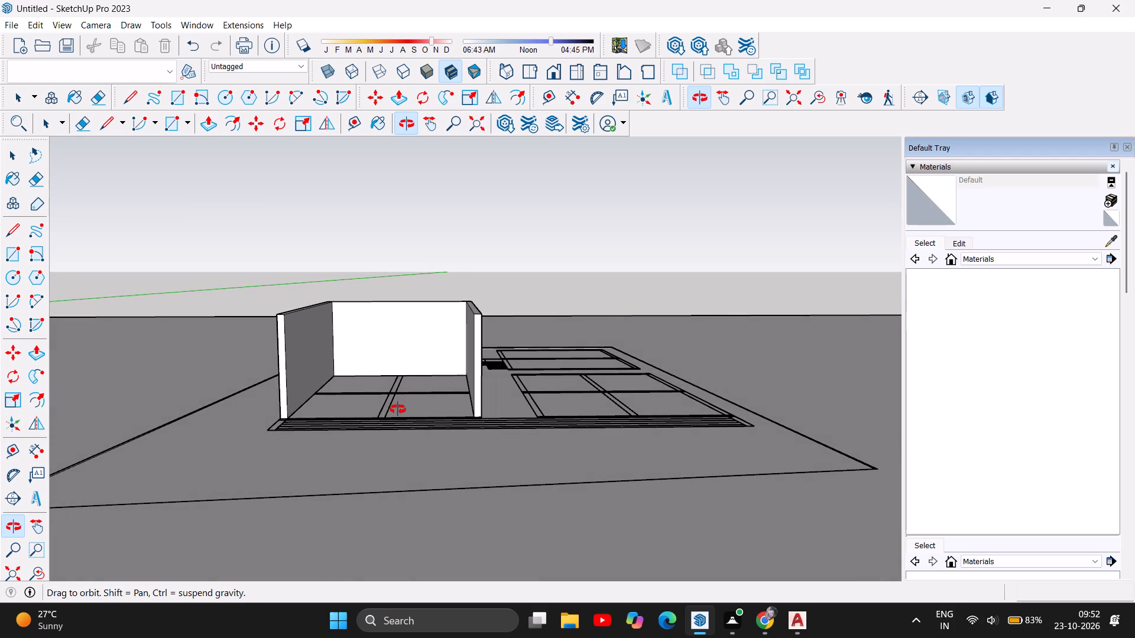
scroll(363, 405, up, 6)
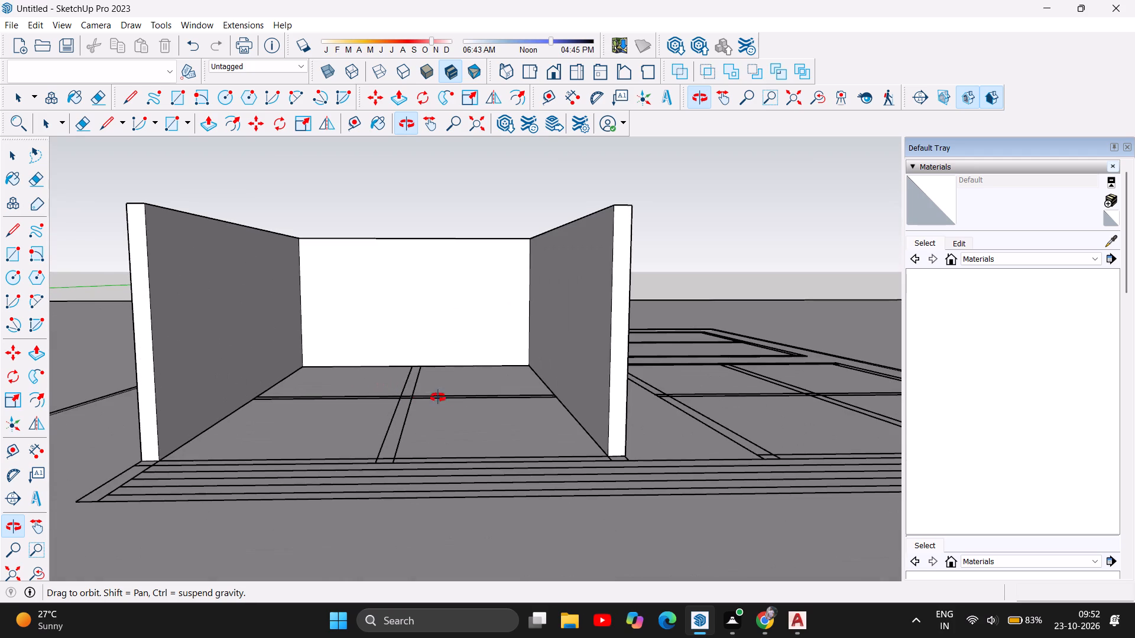
drag(461, 400, 372, 418)
drag(659, 391, 591, 382)
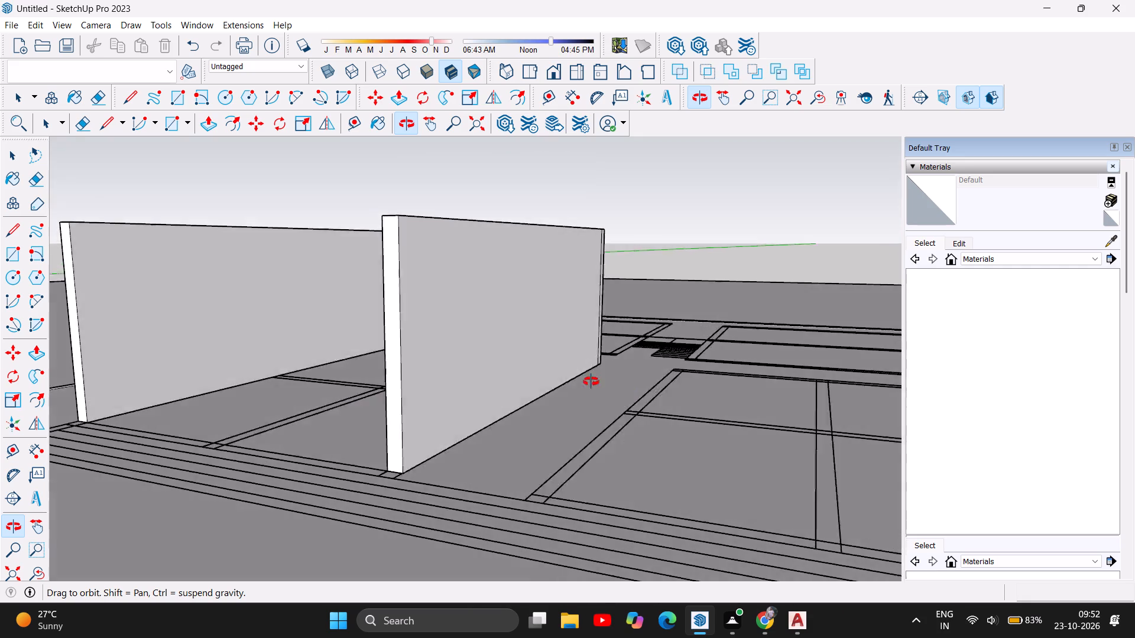
drag(591, 382, 700, 381)
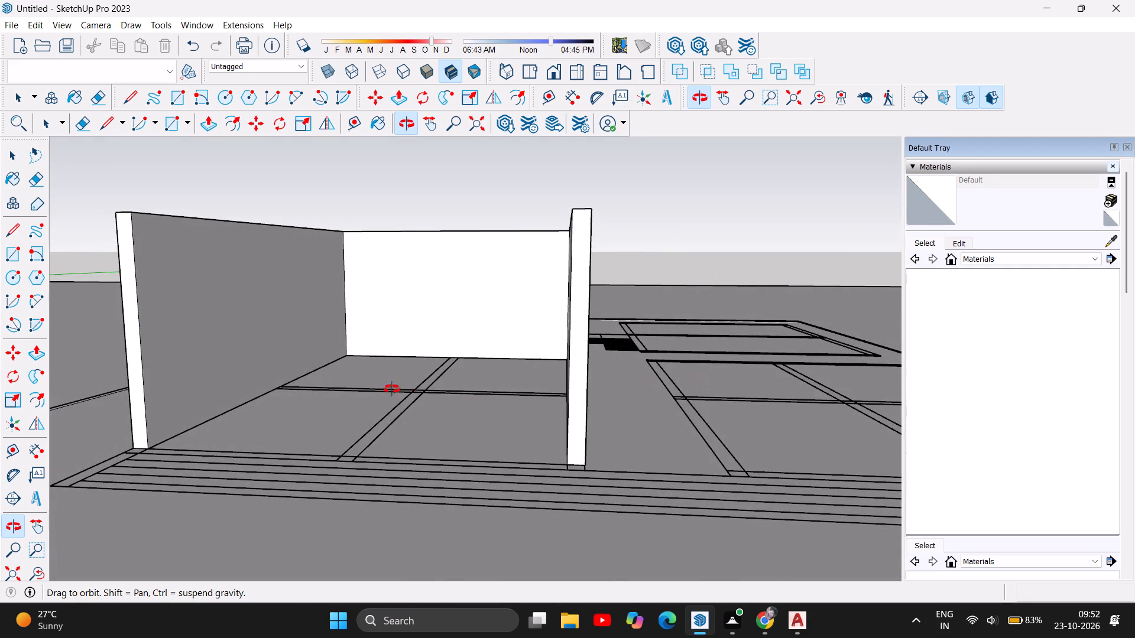
drag(338, 391, 398, 475)
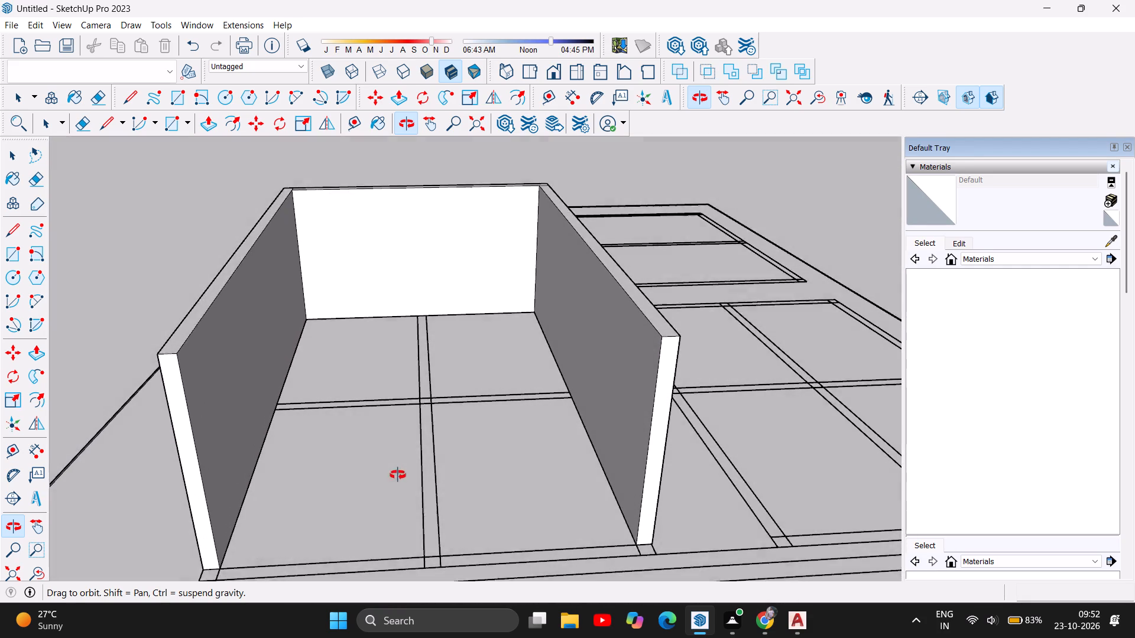
drag(398, 475, 401, 497)
drag(526, 433, 398, 402)
scroll(375, 353, down, 2)
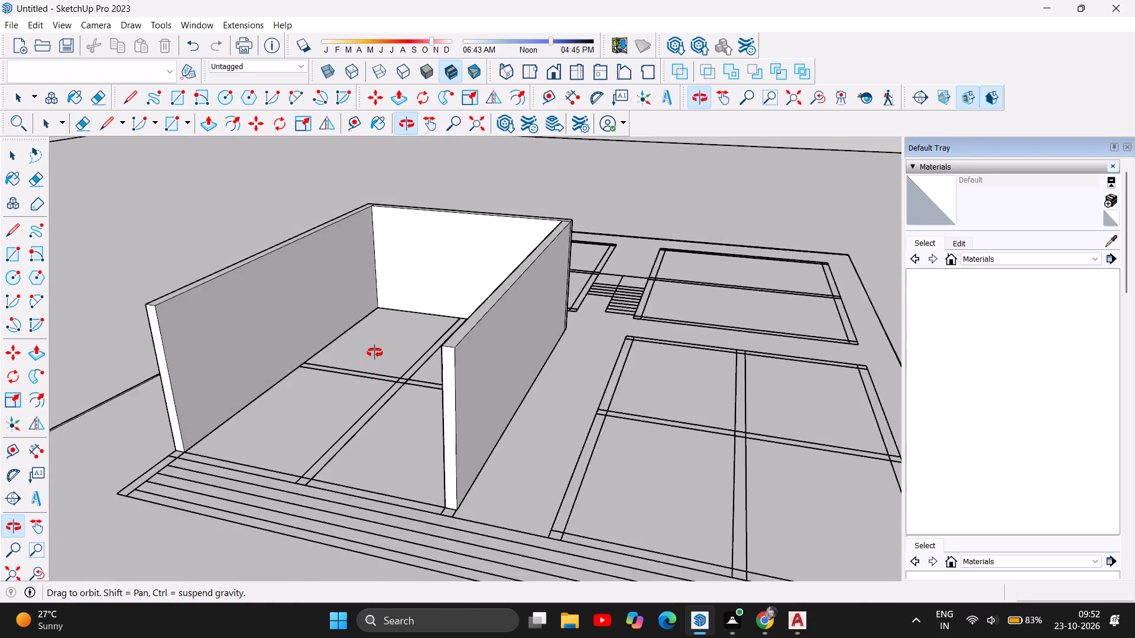
Draw a rectangle about 9" by 31' 6" over the untraced front shop block's passage-side wall, from the front wall to the rear corner.
scroll(375, 353, down, 6)
drag(562, 406, 528, 427)
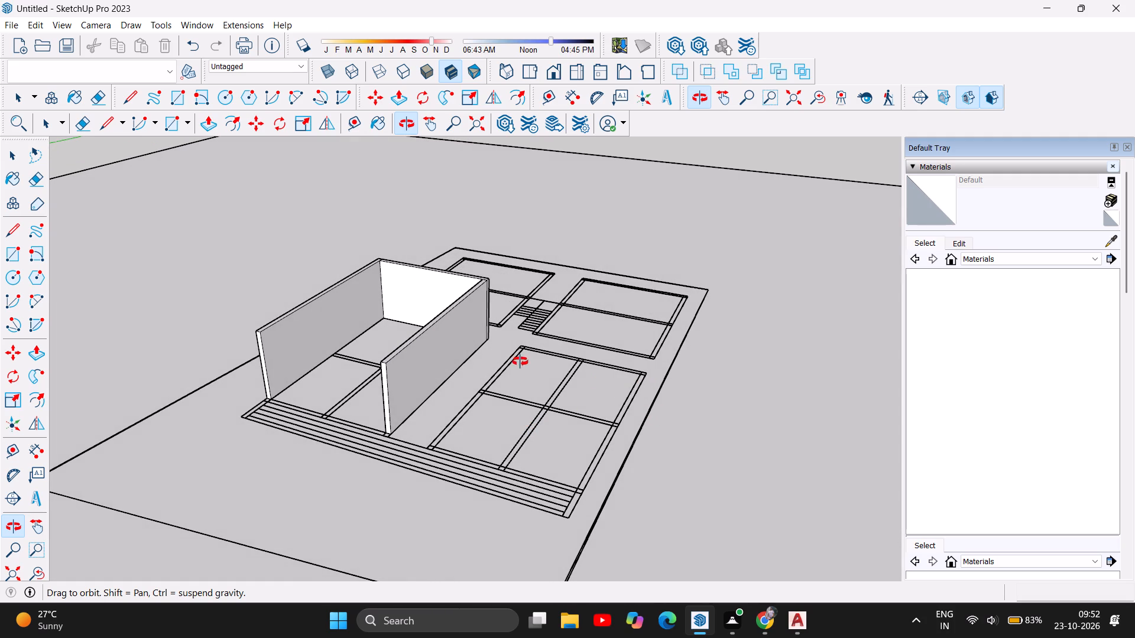
drag(520, 362, 662, 422)
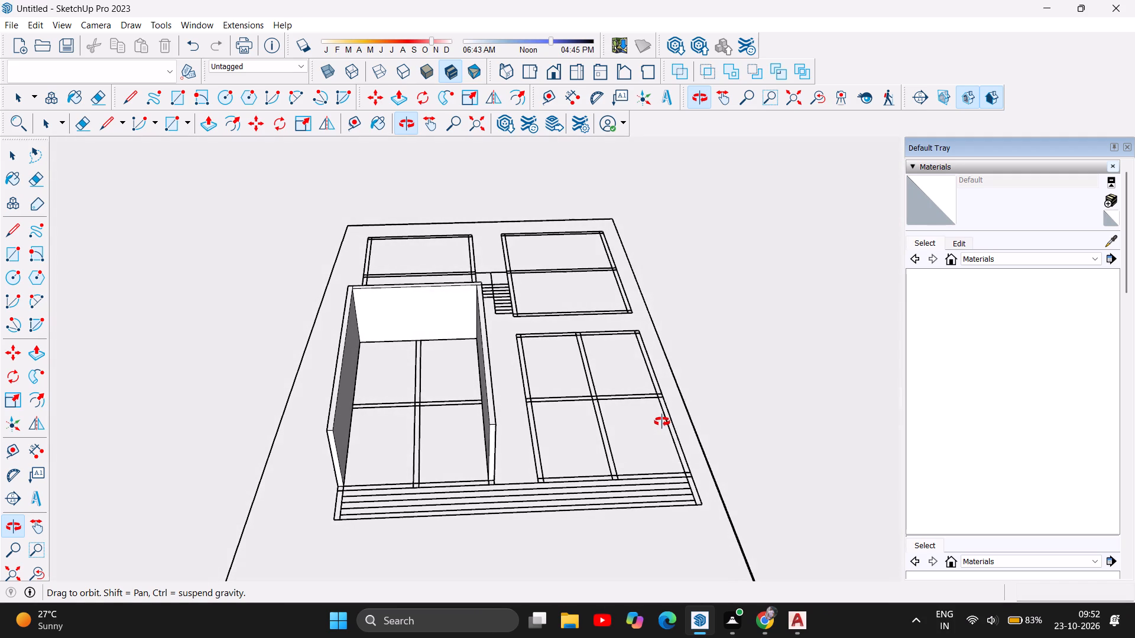
drag(662, 422, 663, 422)
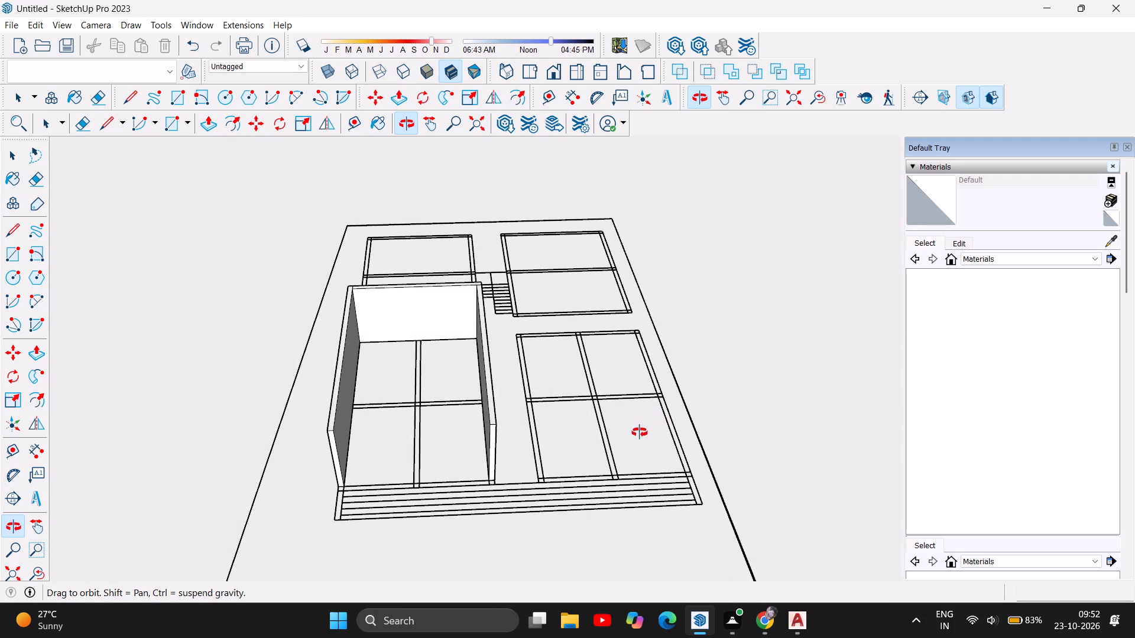
scroll(673, 451, up, 5)
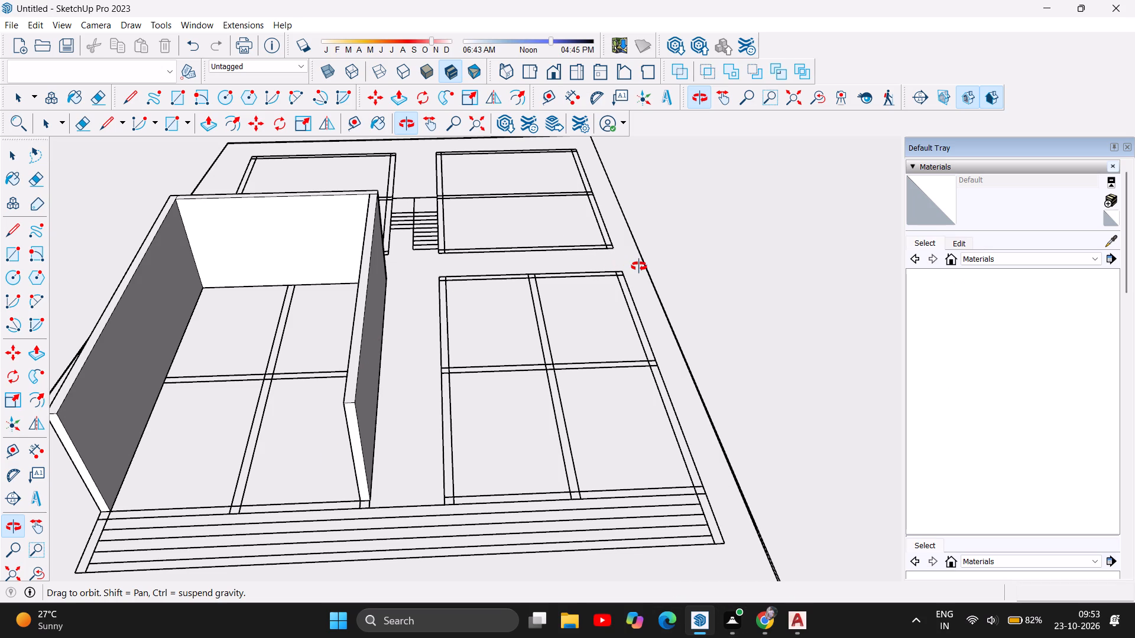
drag(835, 438, 805, 383)
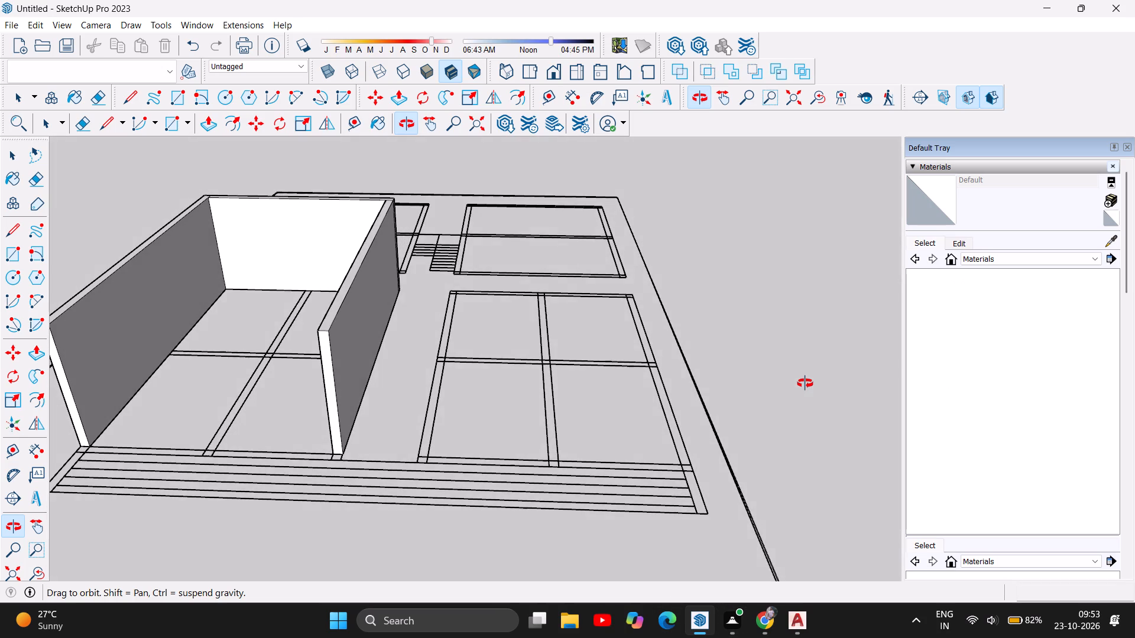
drag(805, 383, 805, 383)
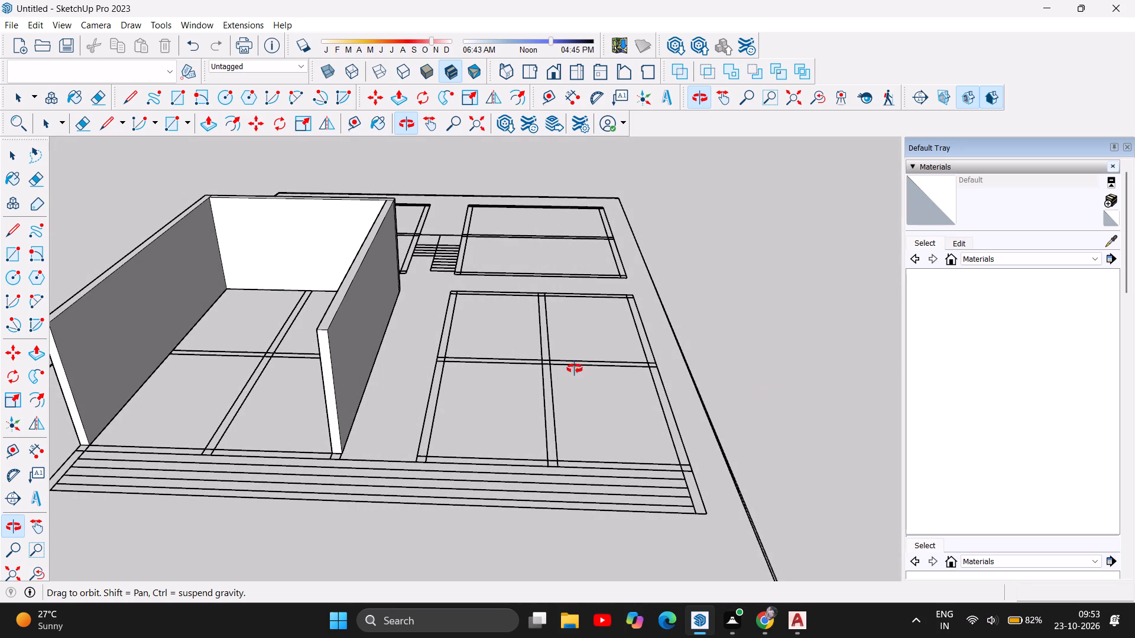
click(170, 128)
scroll(409, 425, up, 3)
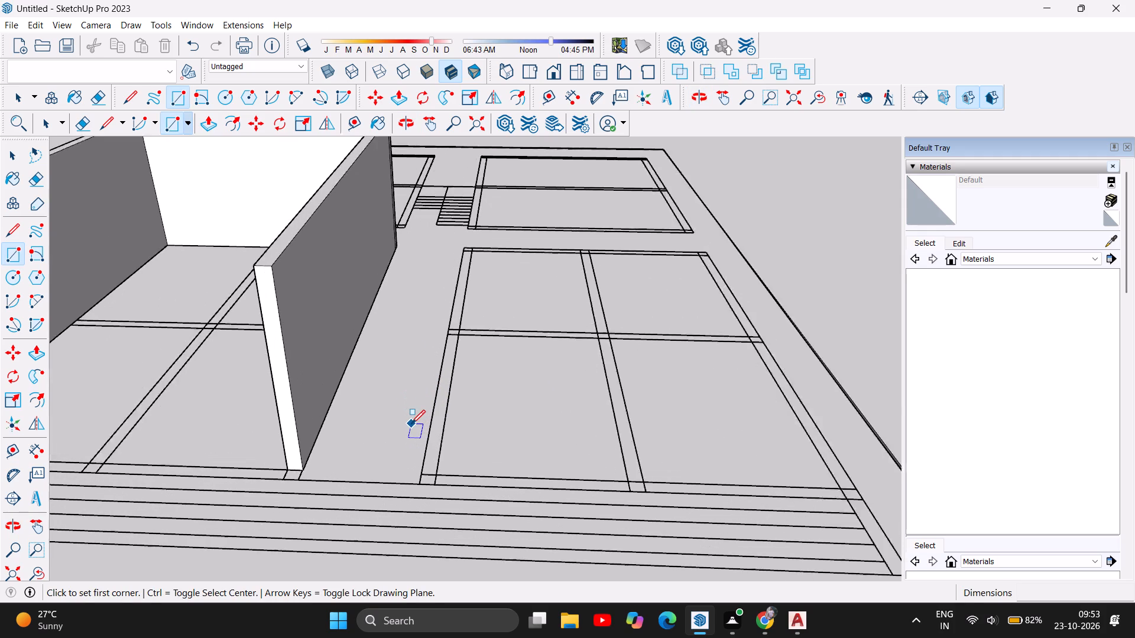
scroll(411, 424, up, 6)
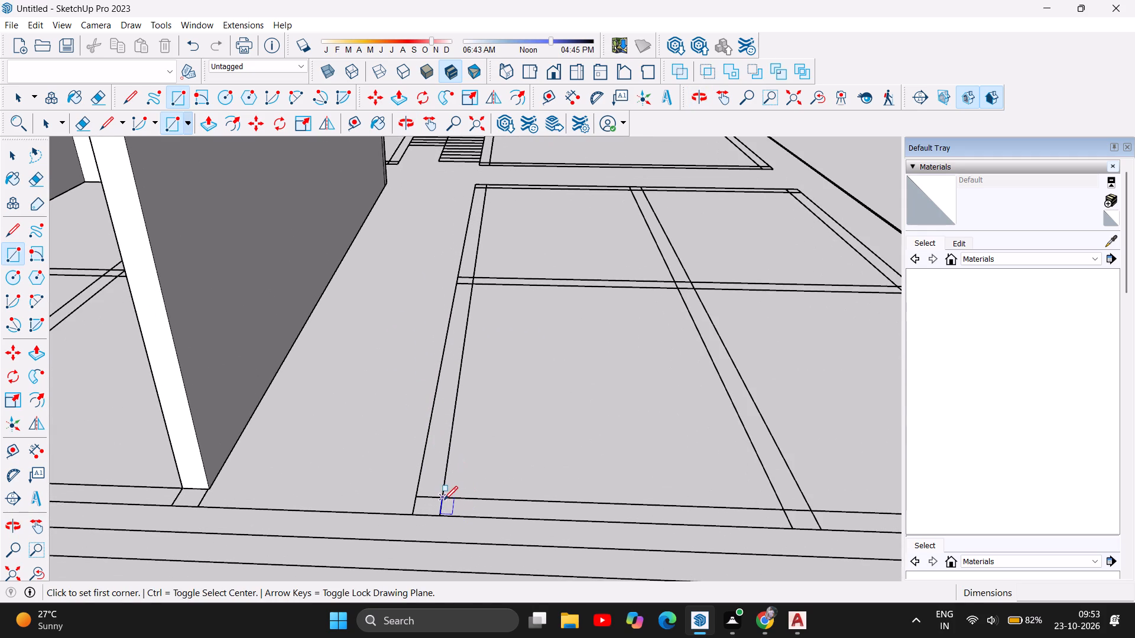
click(443, 500)
click(417, 499)
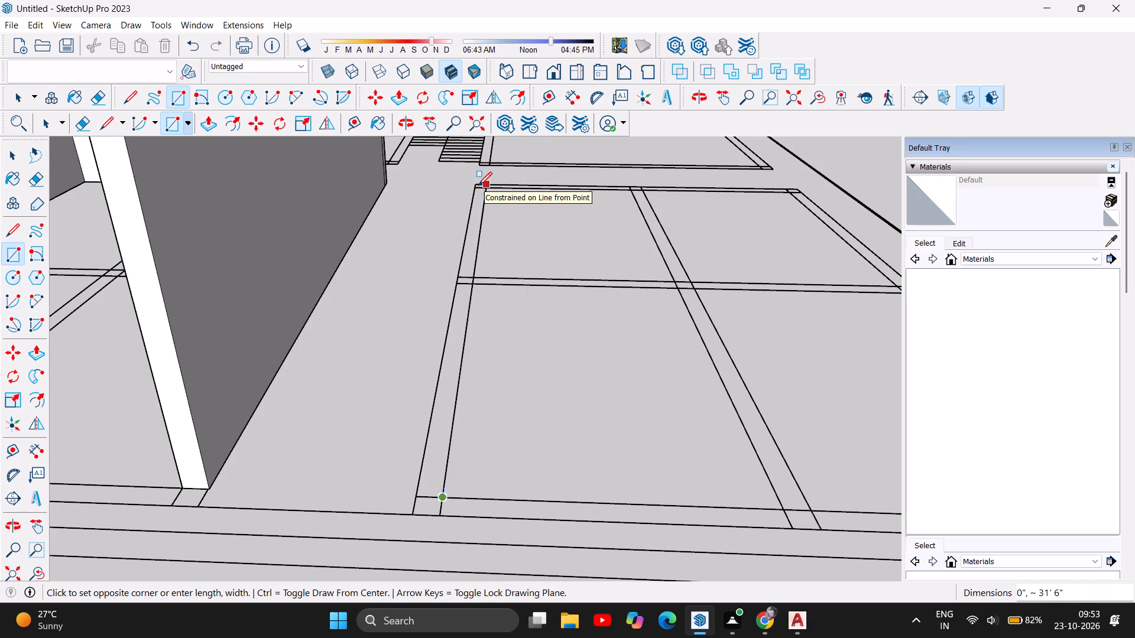
scroll(478, 185, up, 10)
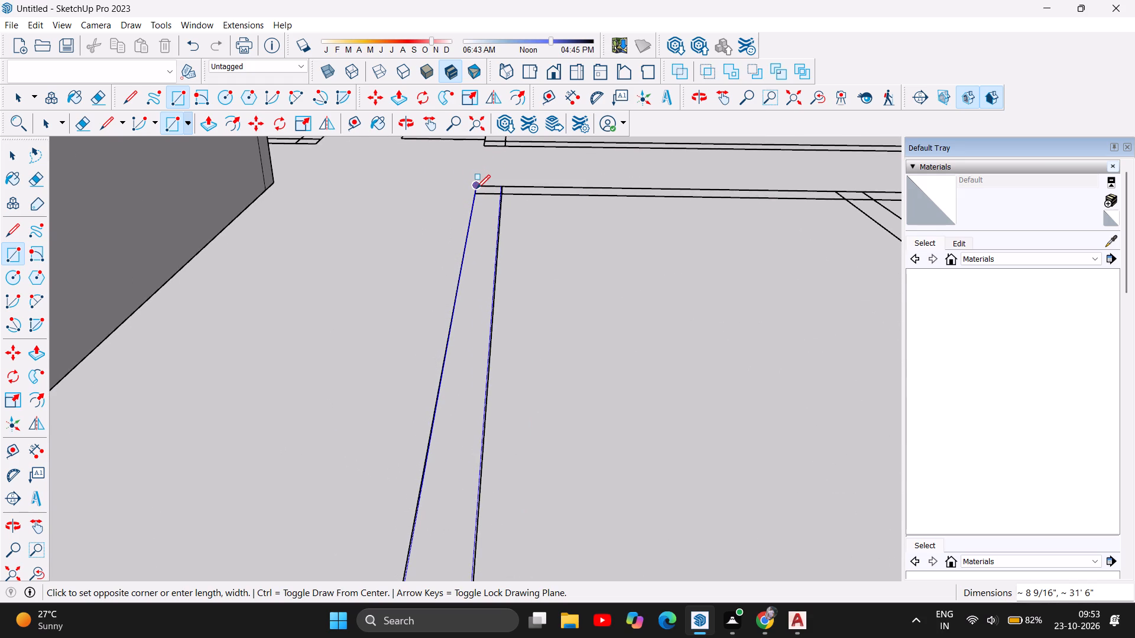
click(478, 188)
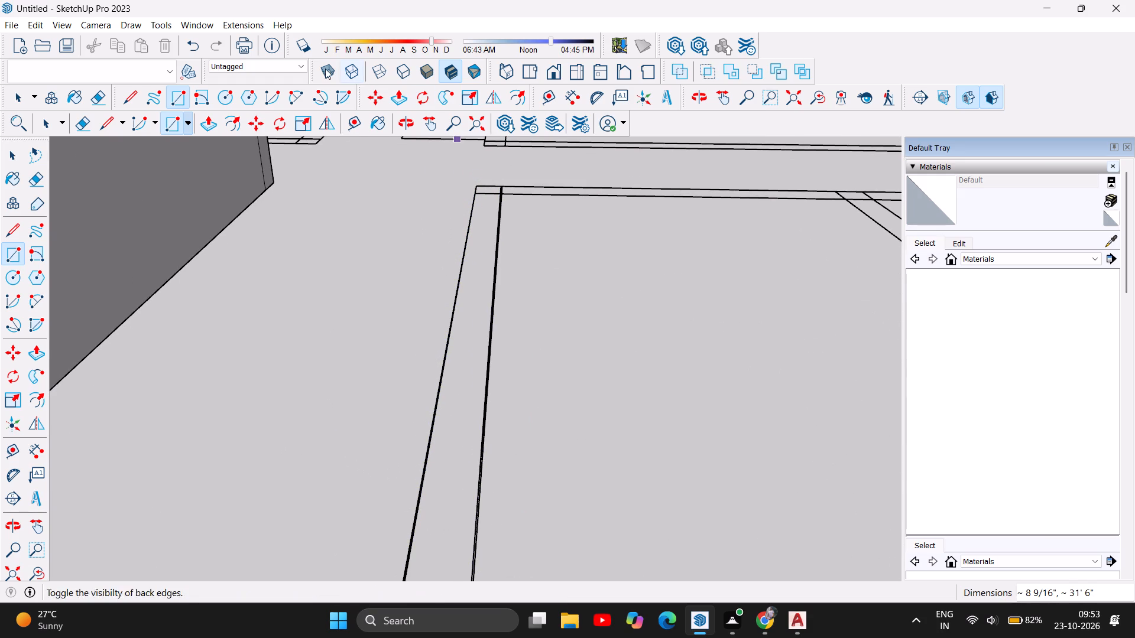
Push/Pull the new passage-side wall rectangle upward 11'.
click(400, 94)
click(485, 272)
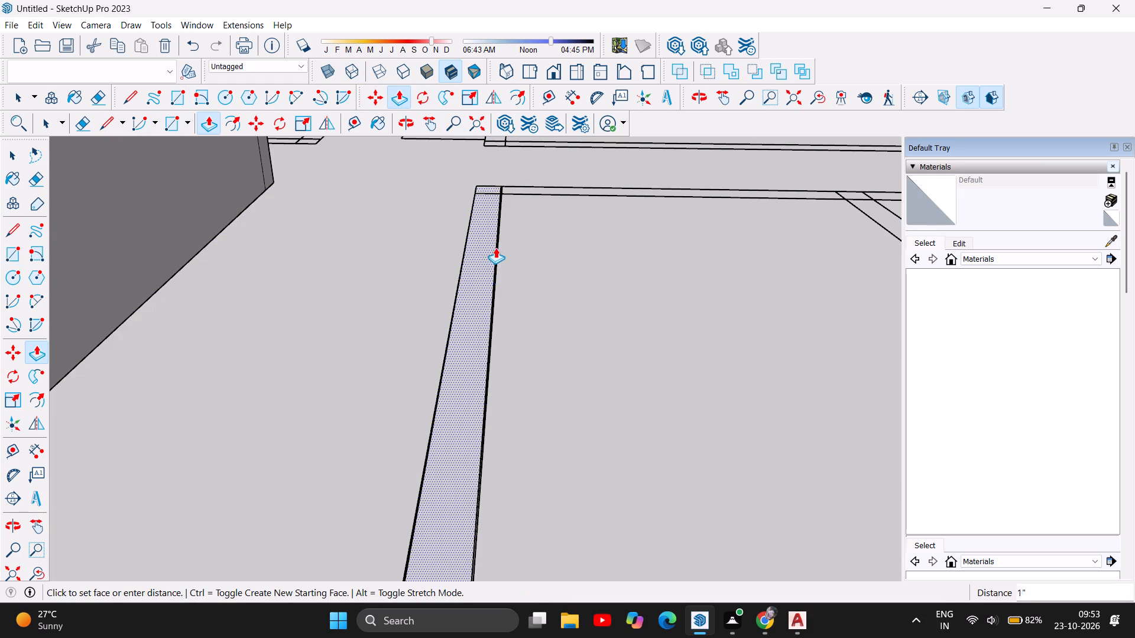
text(11)
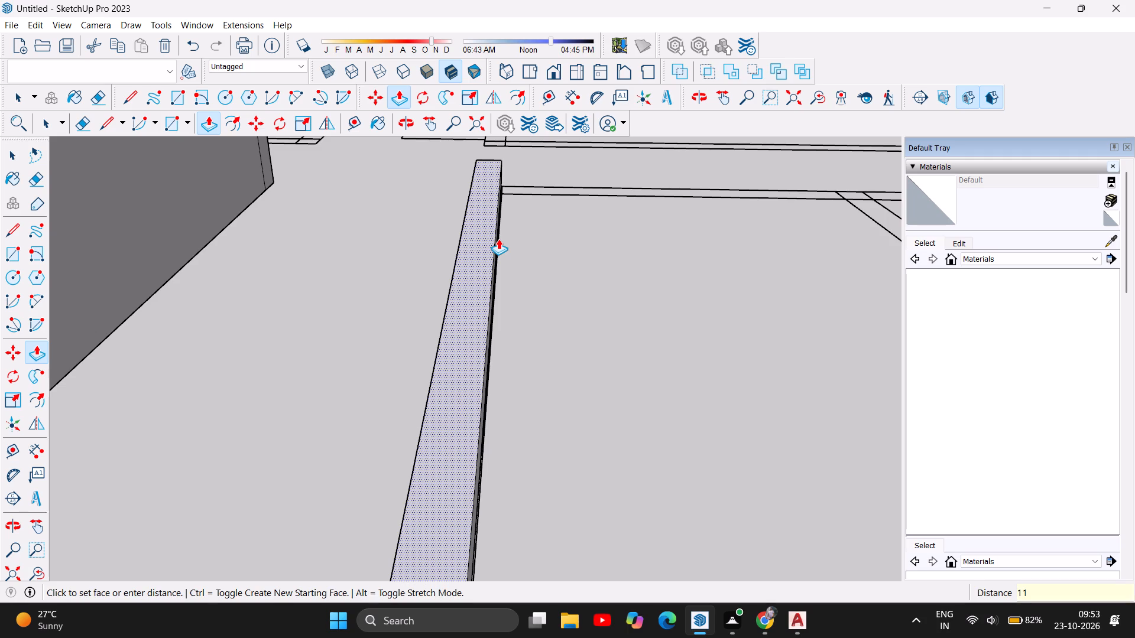
key(apostrophe)
key(Return)
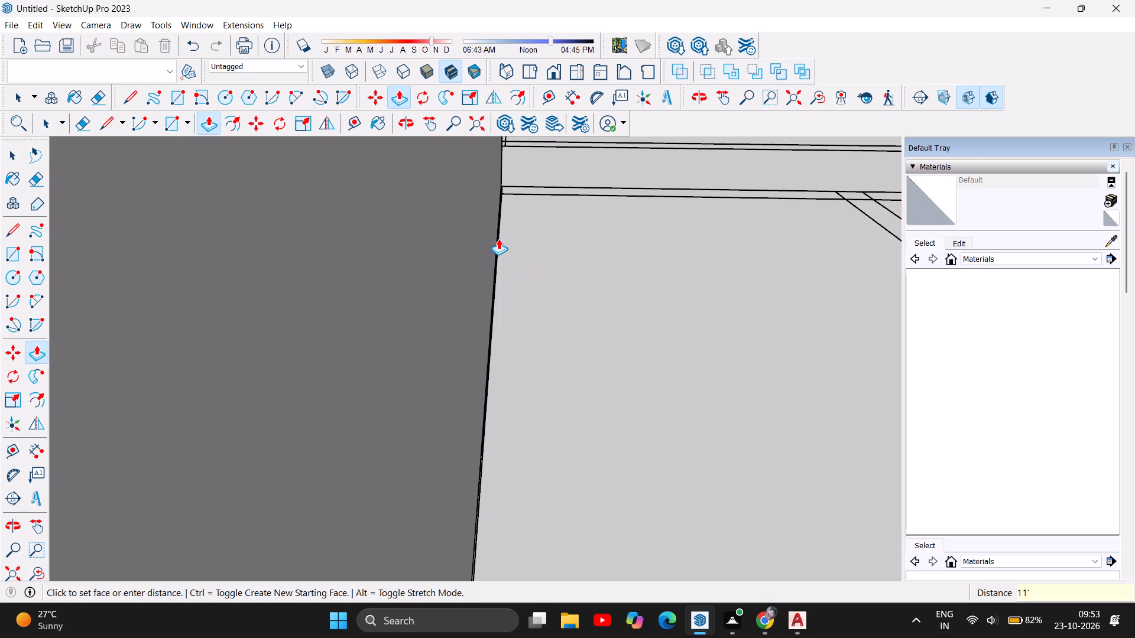
From beneath the model, Push/Pull the recessed underside of the plot face down about 2' 7 9/16".
scroll(593, 321, down, 6)
scroll(513, 295, down, 5)
scroll(324, 235, down, 6)
scroll(442, 219, down, 6)
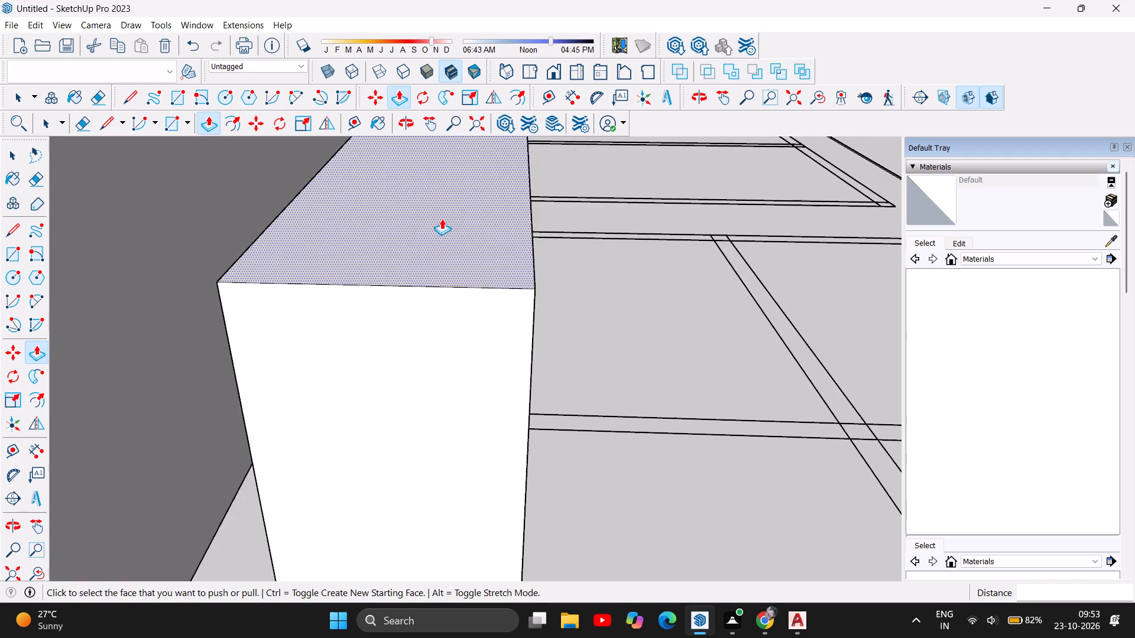
scroll(680, 290, down, 6)
scroll(599, 204, down, 11)
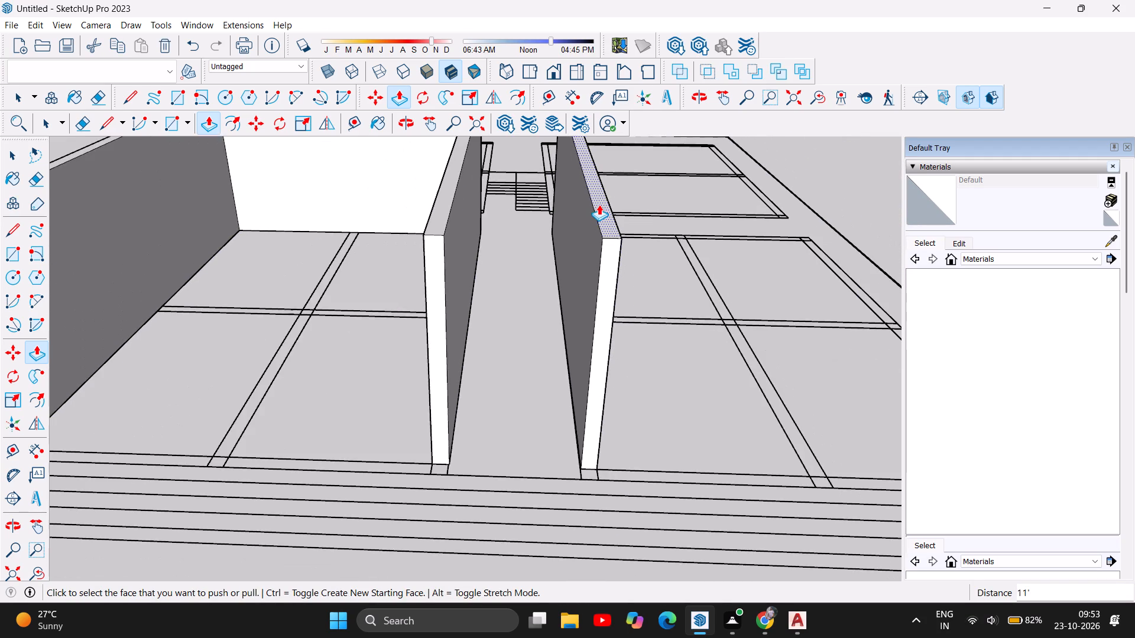
scroll(599, 204, down, 5)
scroll(511, 460, down, 5)
scroll(234, 139, down, 6)
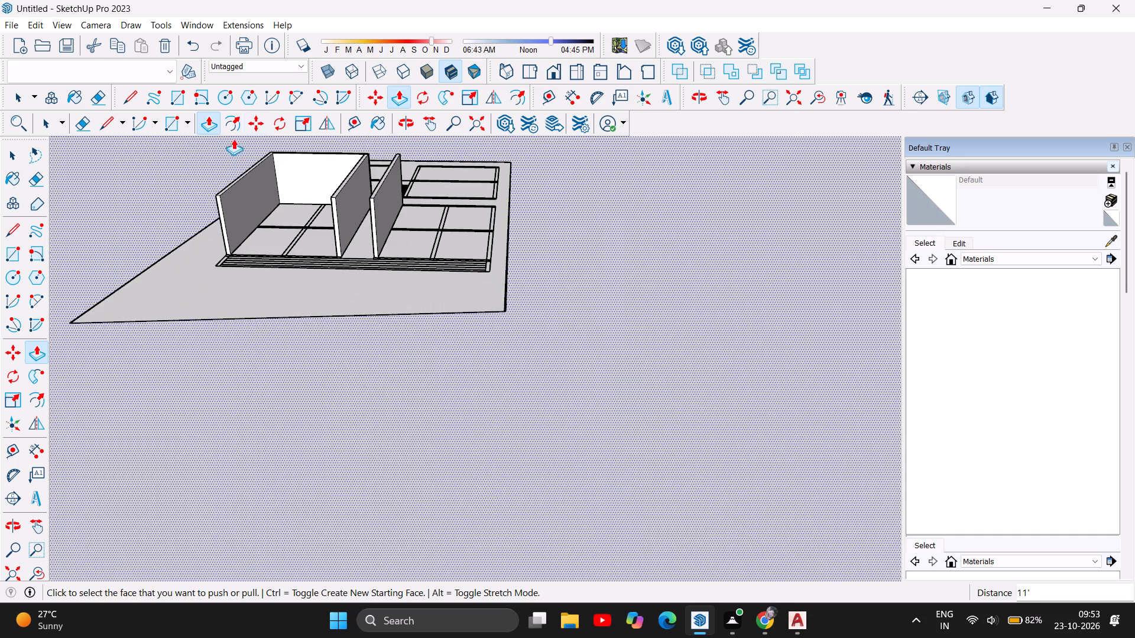
click(407, 116)
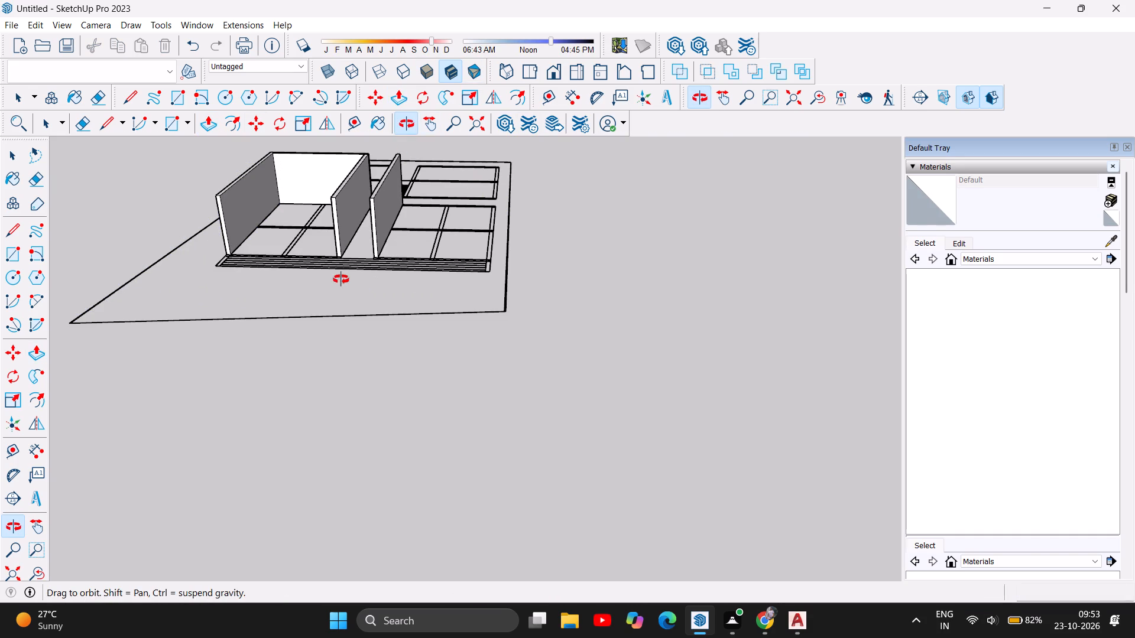
drag(336, 274, 395, 206)
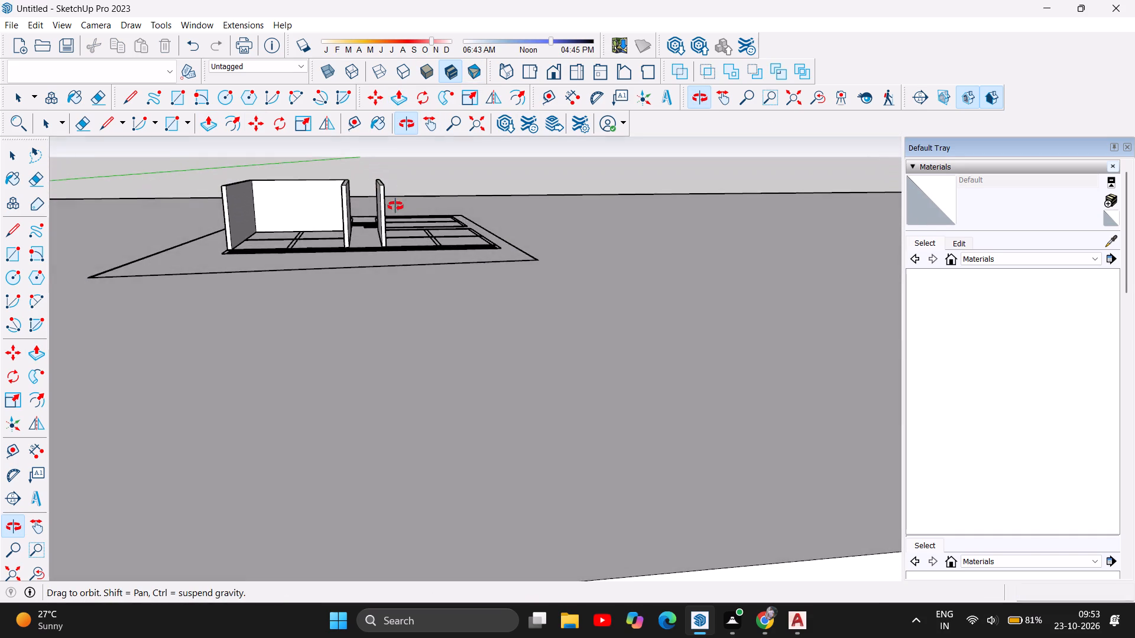
drag(395, 206, 417, 92)
scroll(260, 212, up, 4)
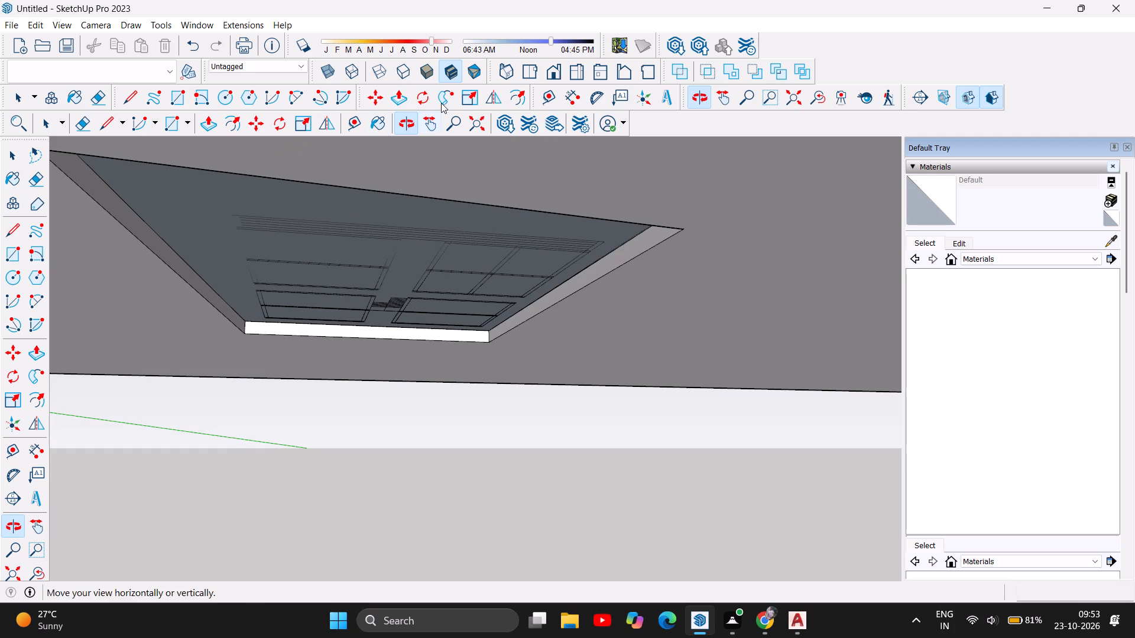
click(398, 99)
click(202, 223)
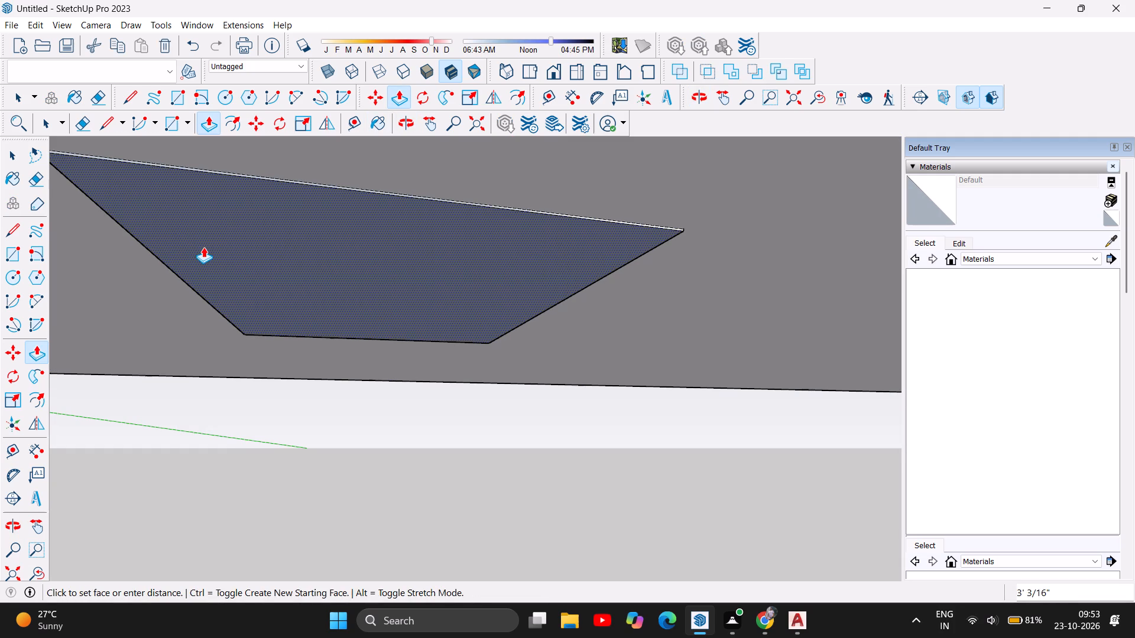
click(204, 244)
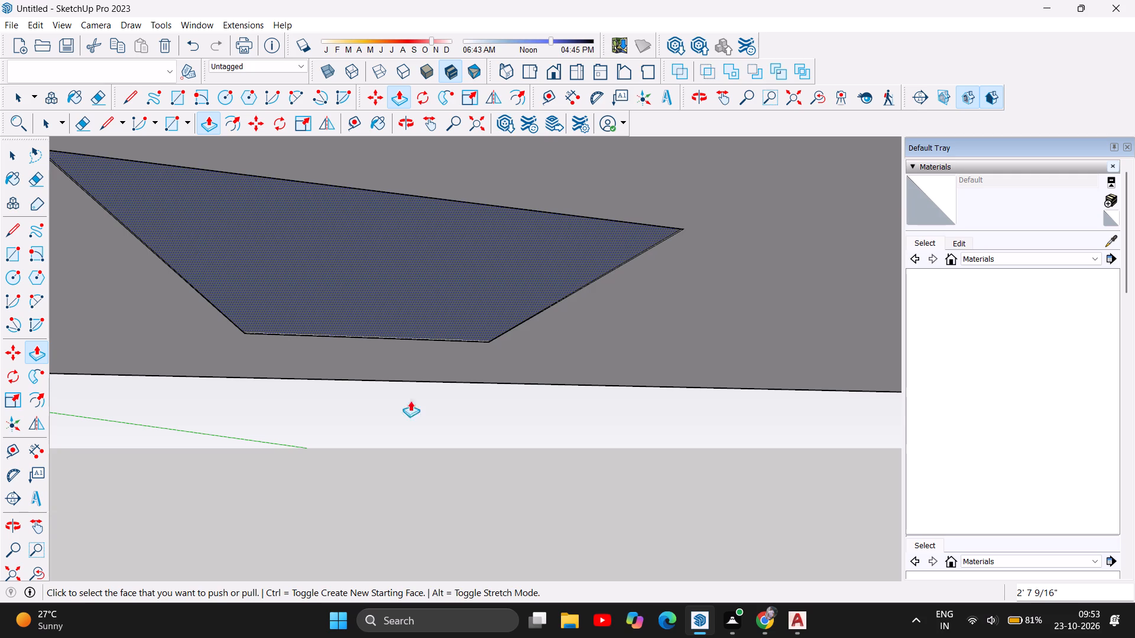
Push/Pull the plot's underside a further 2 9/16" or so, flush with the underside of the surrounding ground.
scroll(361, 343, up, 10)
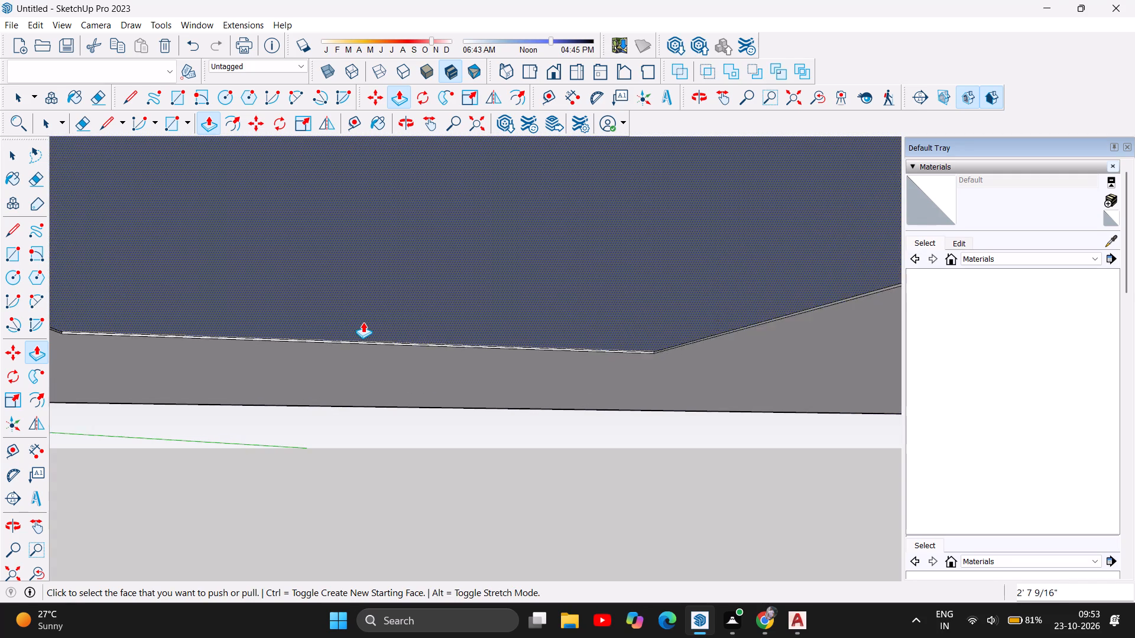
scroll(363, 322, up, 9)
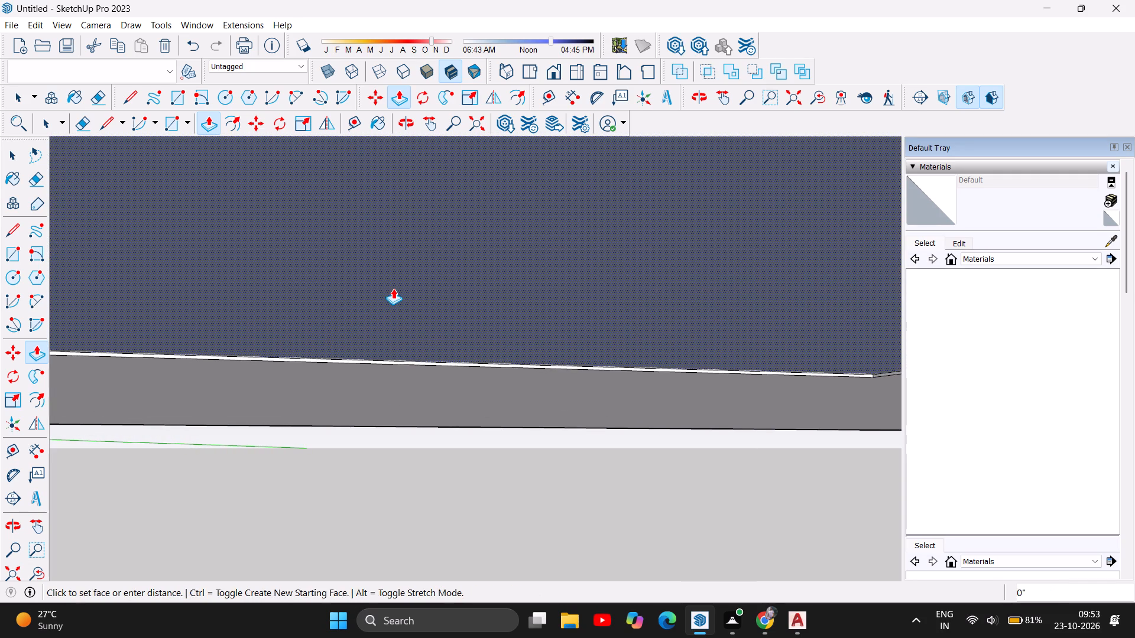
click(393, 288)
click(393, 296)
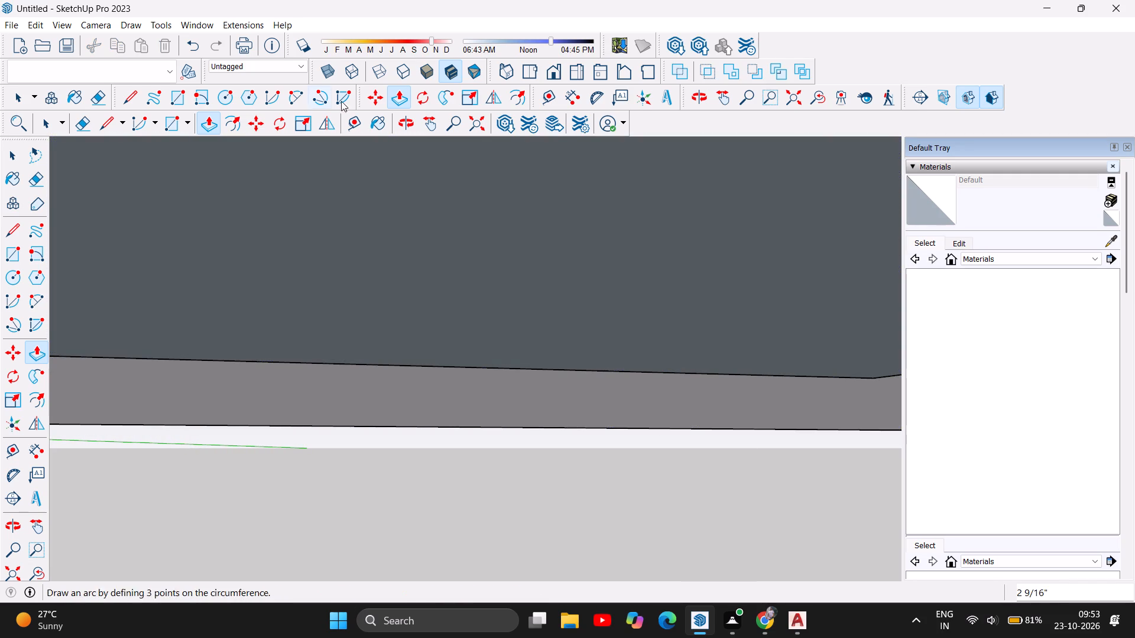
Examine the raised shop walls, the plan lines and the plot surface from above and from the front.
click(407, 122)
drag(405, 272, 390, 425)
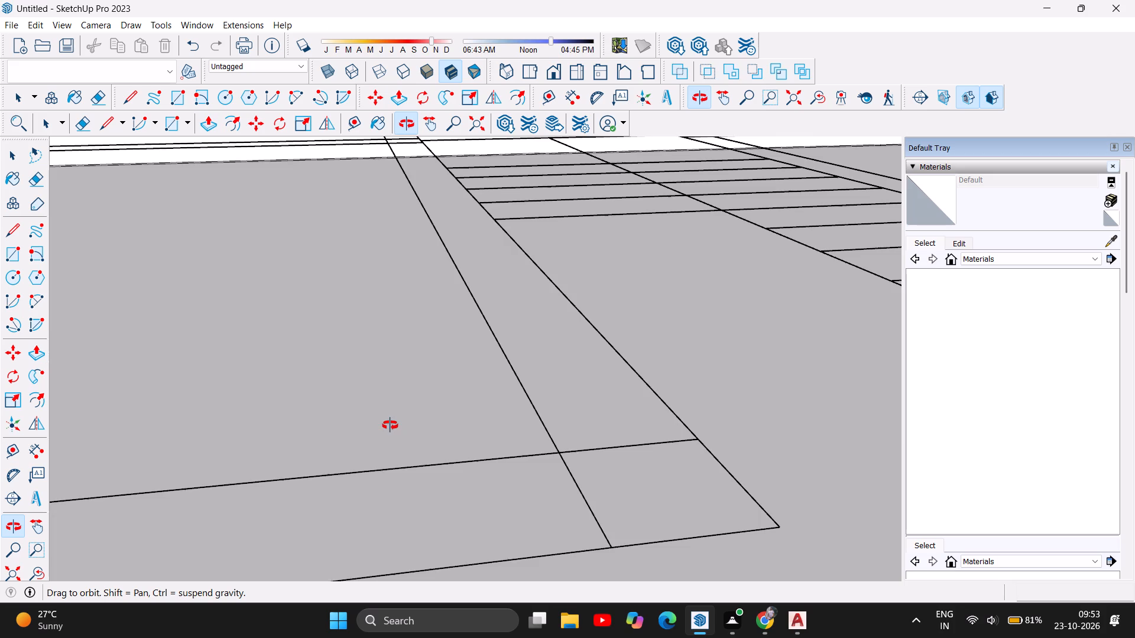
scroll(364, 438, down, 17)
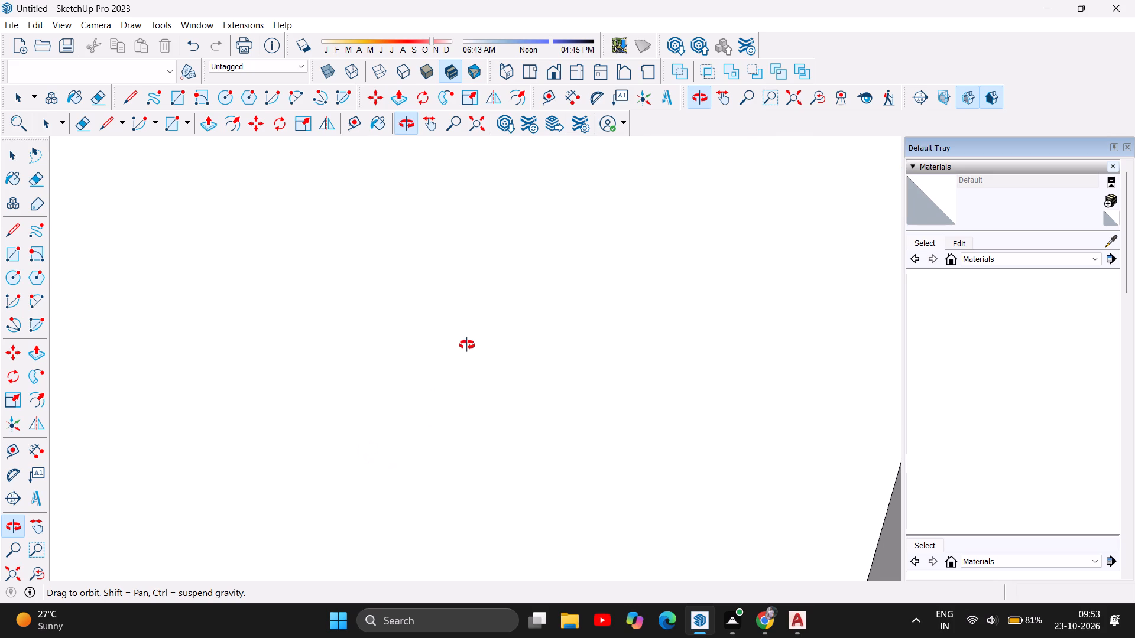
drag(467, 345, 457, 536)
scroll(452, 379, down, 15)
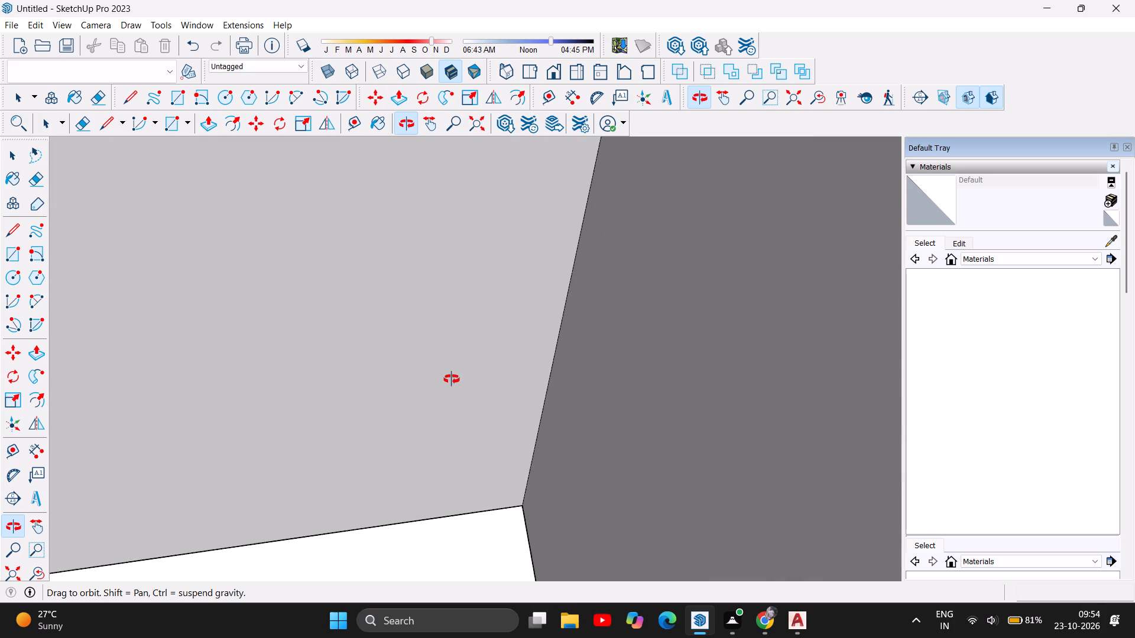
scroll(452, 379, down, 14)
scroll(454, 380, down, 19)
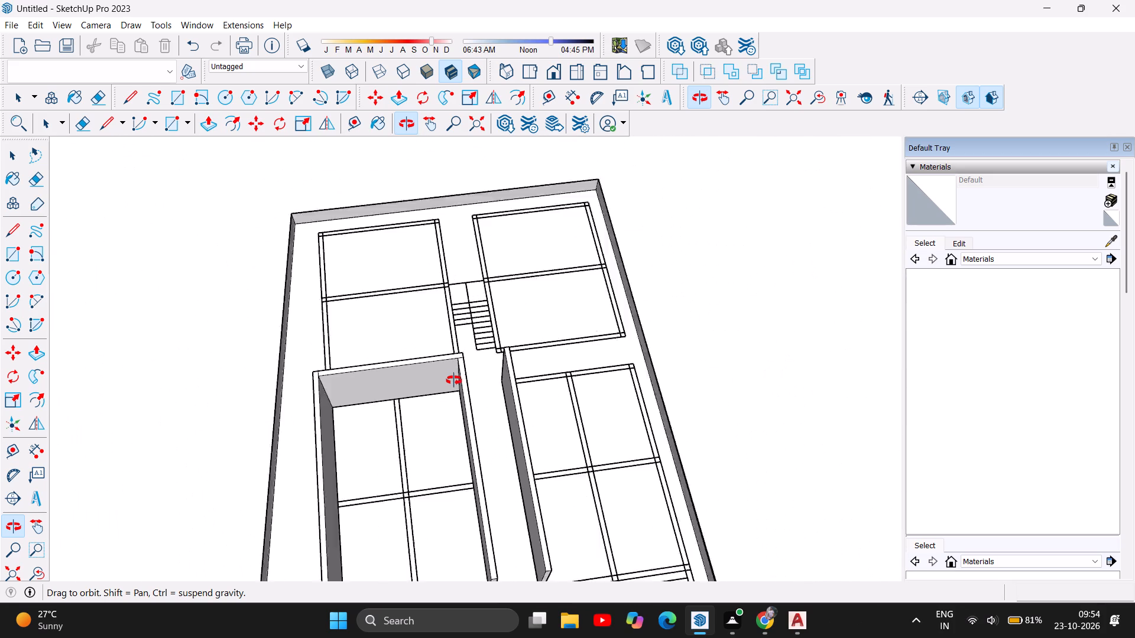
scroll(454, 380, down, 8)
drag(523, 444, 343, 268)
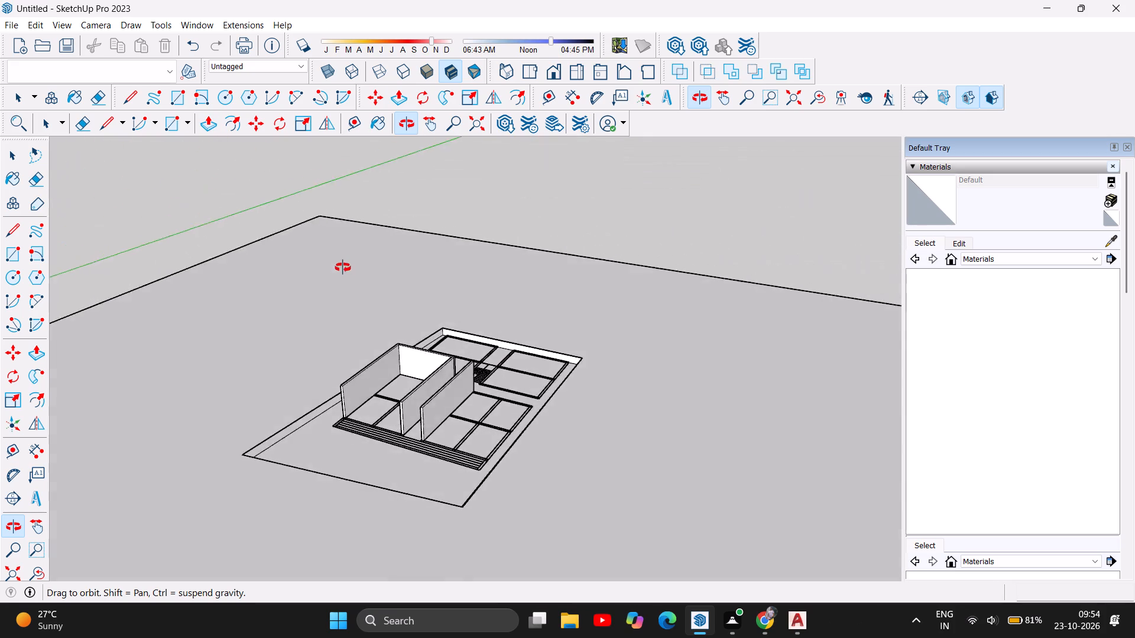
drag(343, 268, 519, 188)
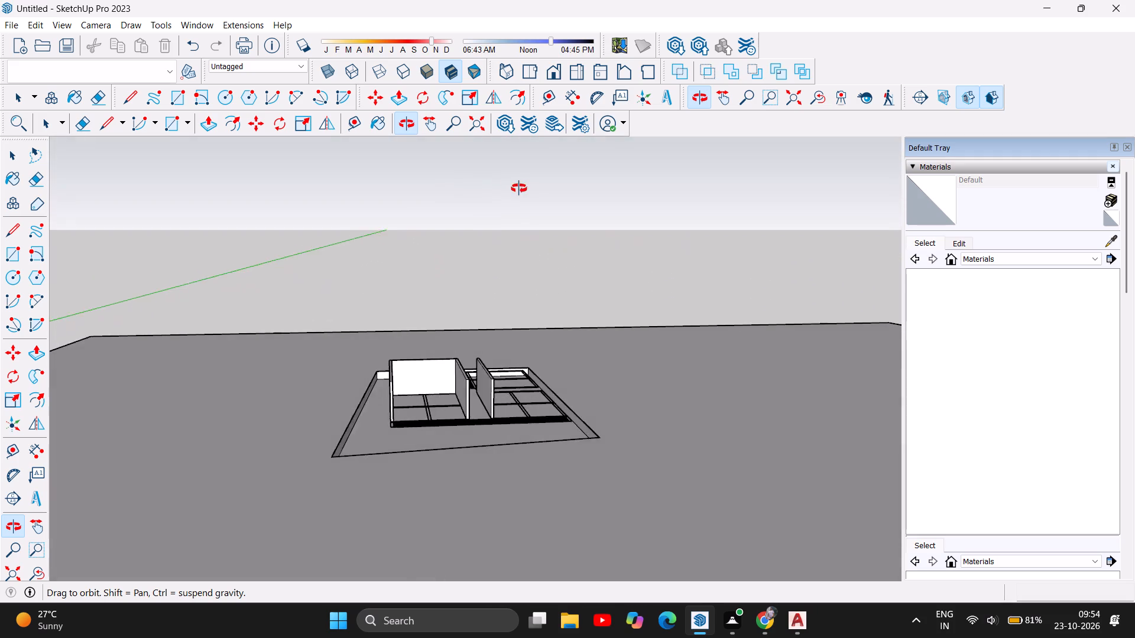
drag(519, 188, 607, 181)
drag(675, 435, 556, 428)
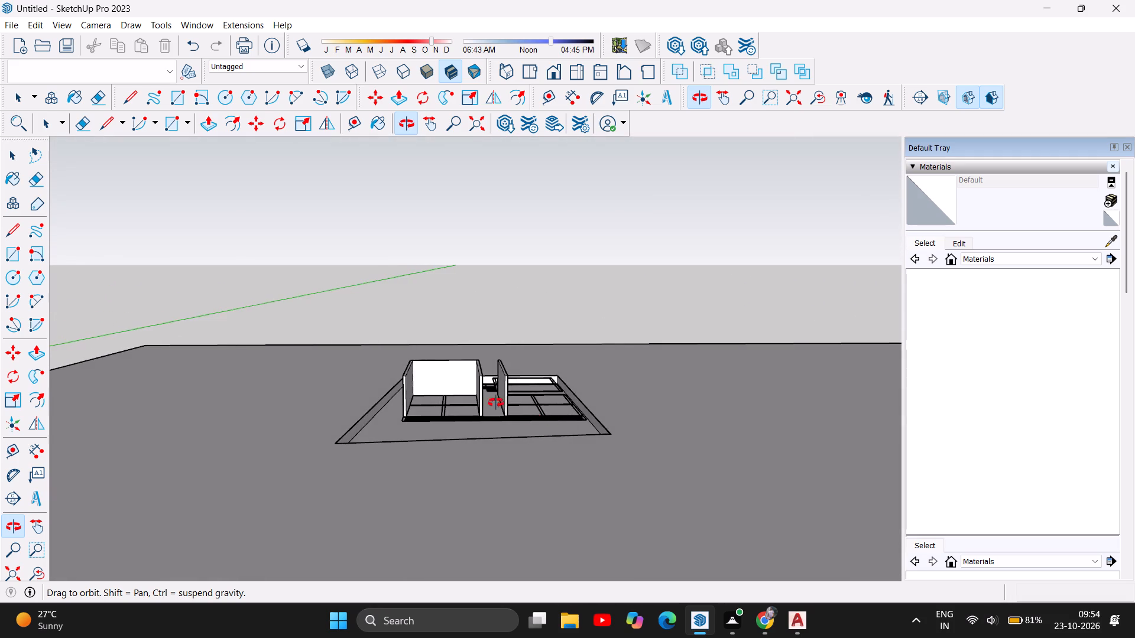
scroll(490, 401, up, 6)
scroll(482, 460, up, 3)
scroll(349, 462, up, 2)
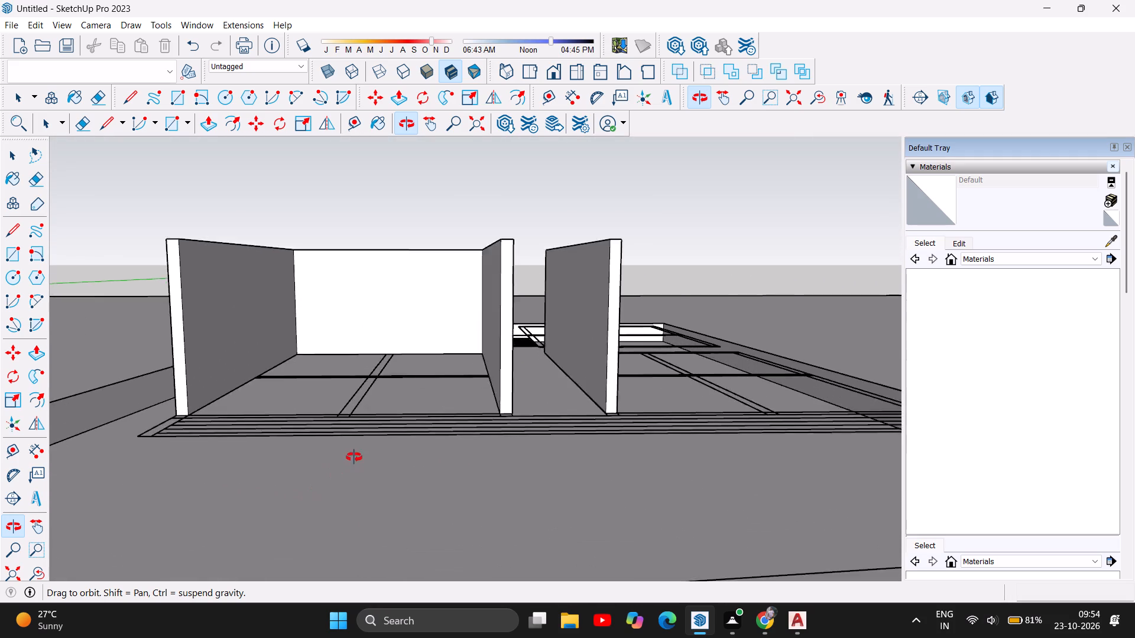
scroll(354, 457, up, 2)
scroll(533, 406, down, 4)
drag(323, 500, 335, 593)
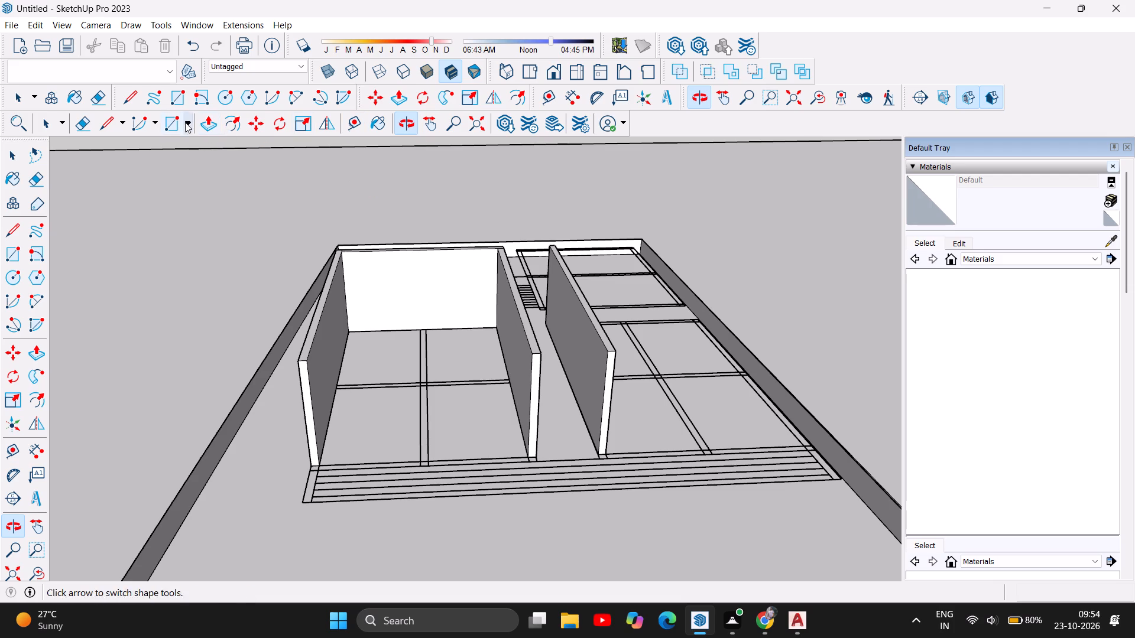
Push/Pull the recessed plot face around the shop plan up about 2' 9 7/16", level with the surrounding ground.
click(209, 128)
click(255, 528)
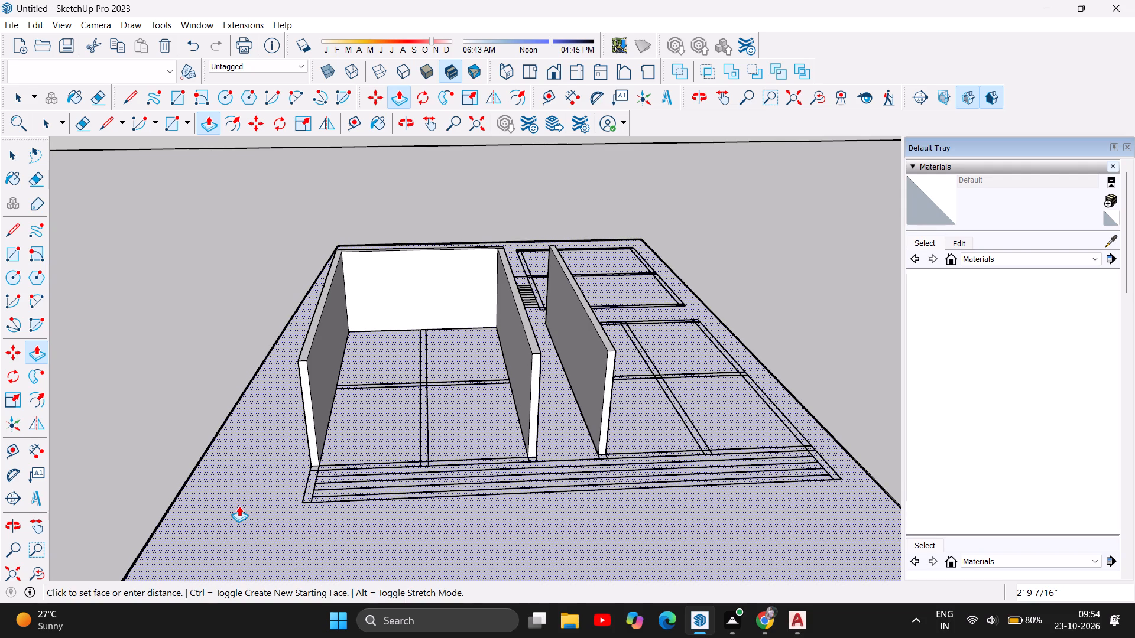
click(239, 506)
Examine the levelled plot surface, the plan lines and the raised shop walls from the front, behind and above.
scroll(256, 269, down, 4)
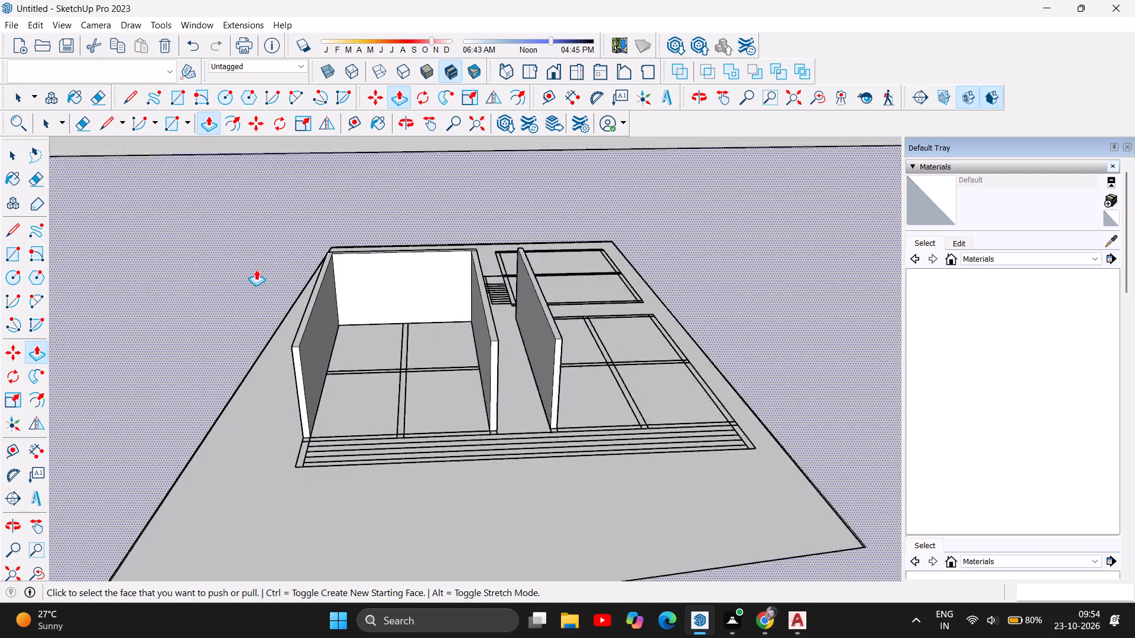
scroll(256, 269, down, 8)
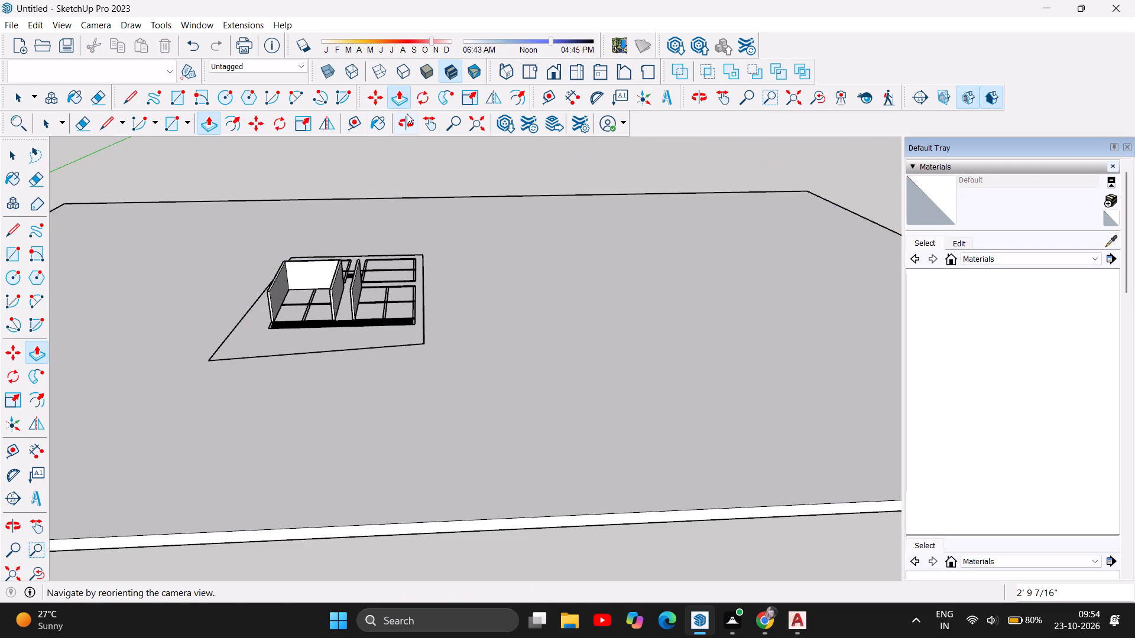
click(407, 113)
drag(317, 285, 319, 307)
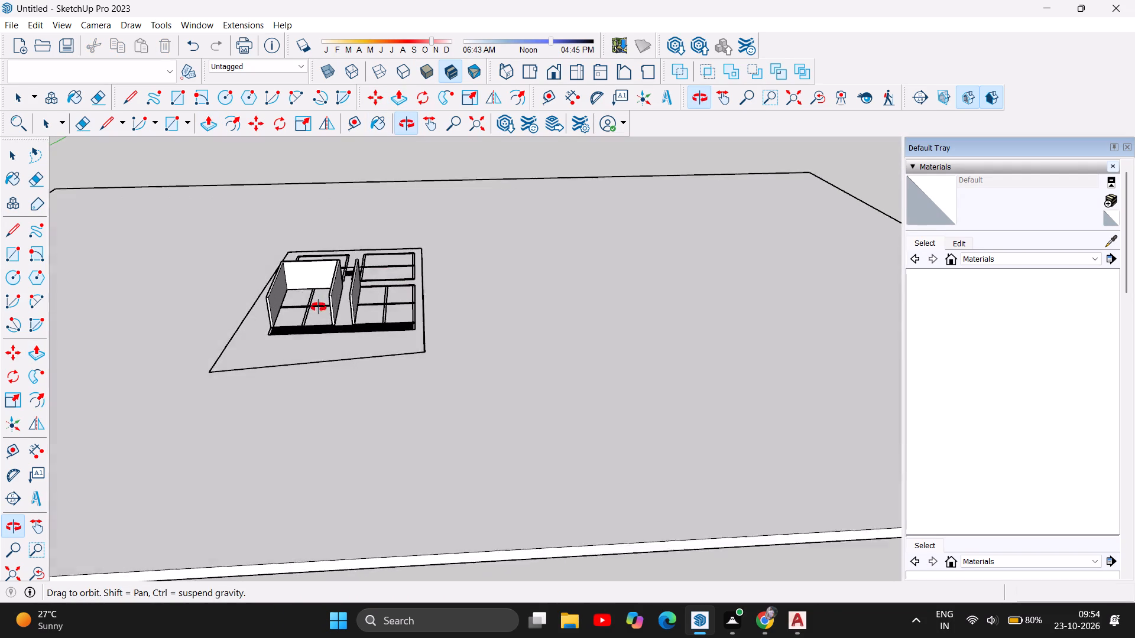
drag(319, 307, 314, 310)
scroll(352, 263, up, 6)
scroll(346, 334, up, 5)
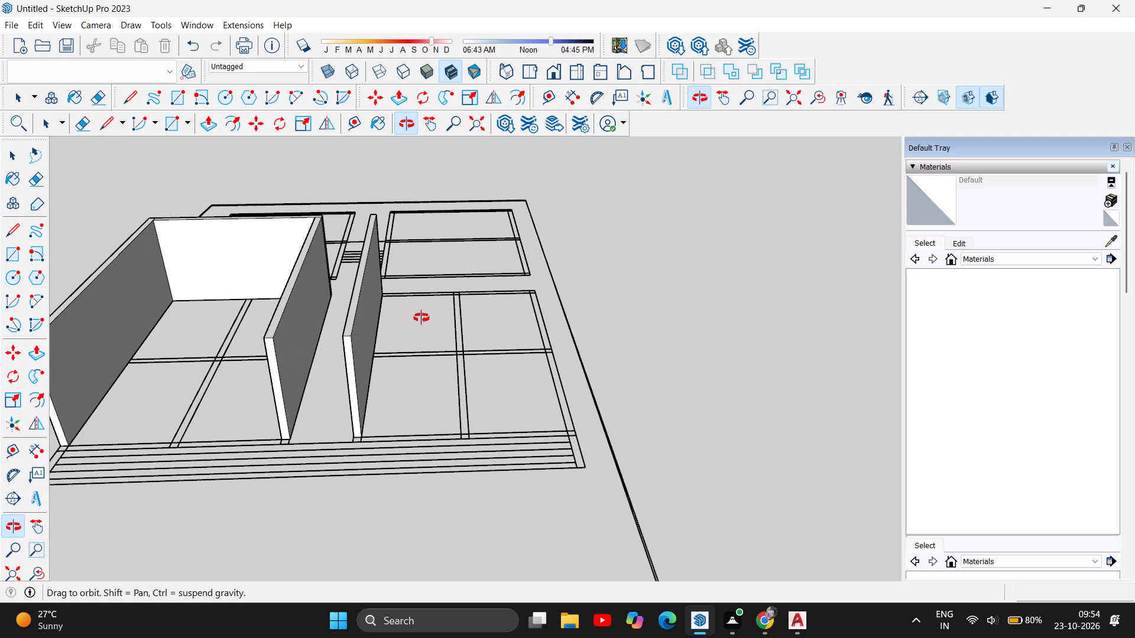
drag(276, 483, 574, 454)
drag(182, 441, 629, 386)
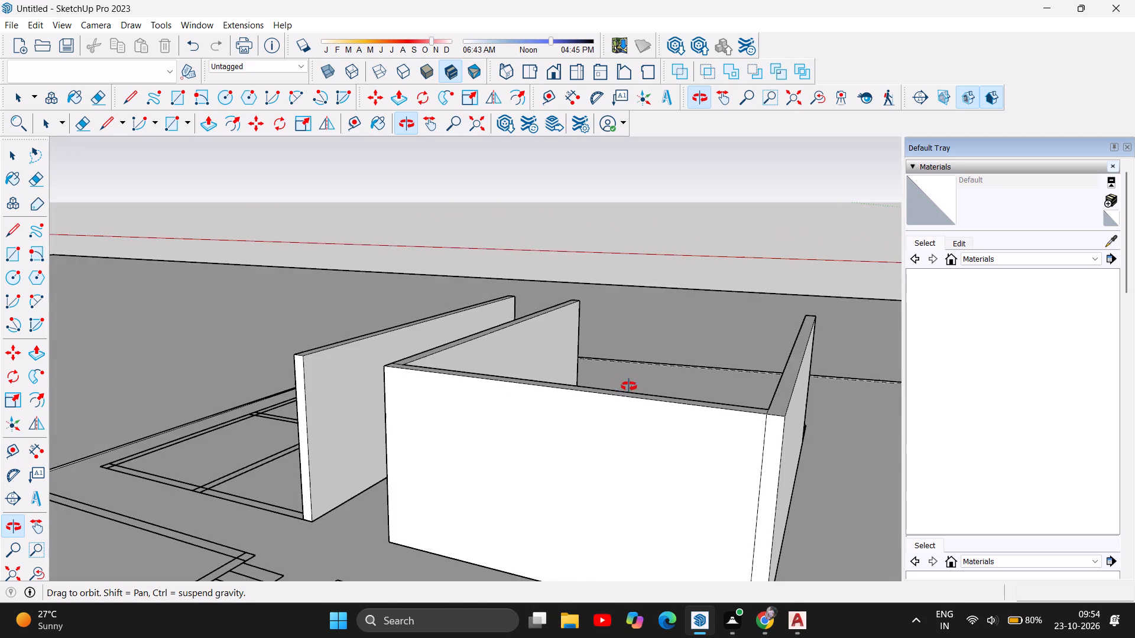
drag(244, 474, 427, 438)
drag(202, 389, 387, 392)
drag(282, 418, 472, 431)
drag(277, 454, 461, 440)
drag(237, 411, 434, 416)
drag(352, 372, 382, 493)
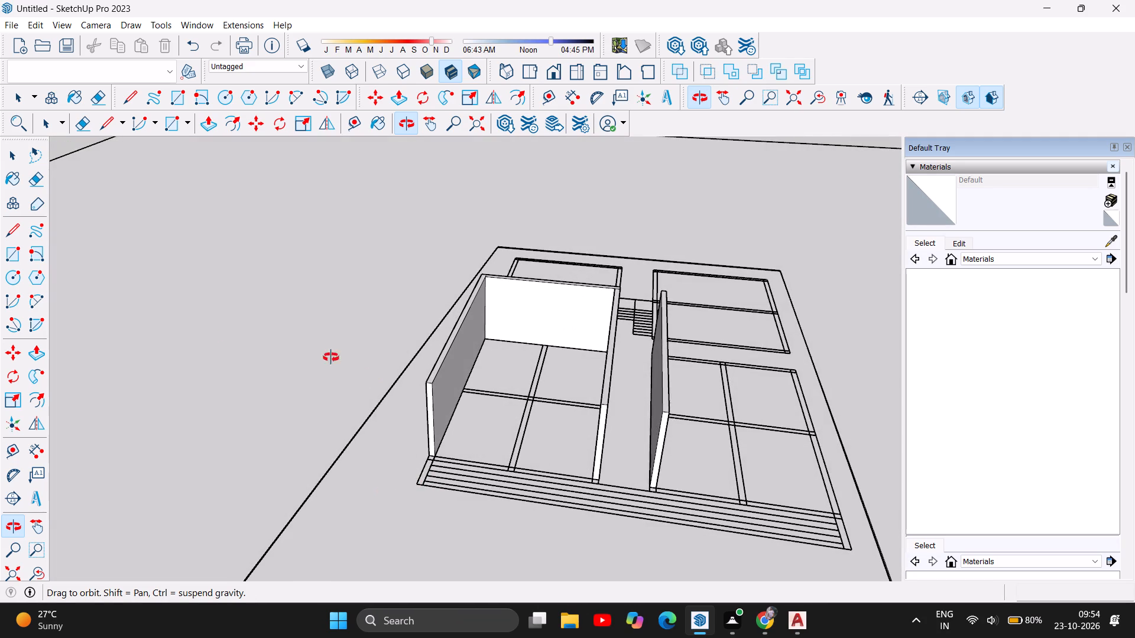
scroll(232, 364, down, 5)
drag(484, 433, 570, 463)
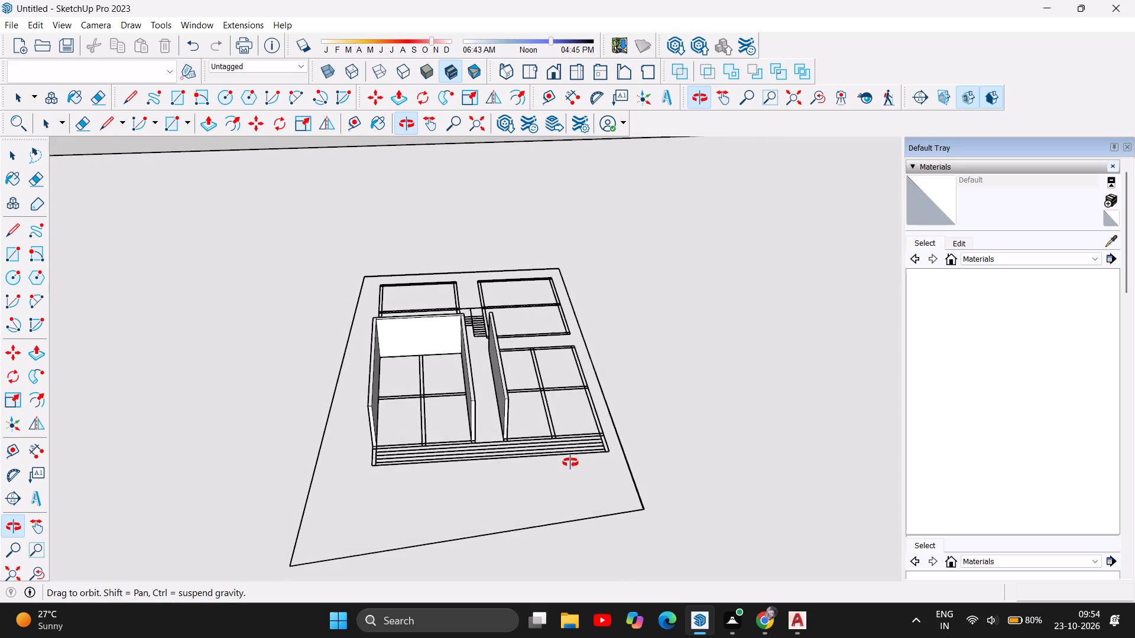
drag(570, 463, 576, 458)
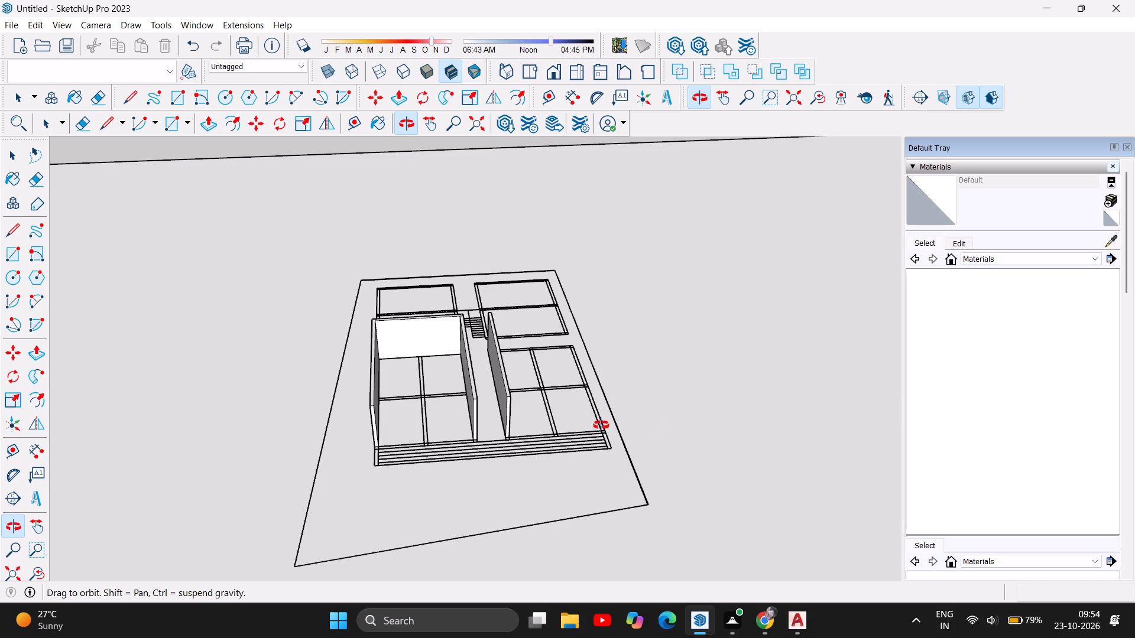
drag(601, 425, 563, 427)
scroll(450, 363, up, 4)
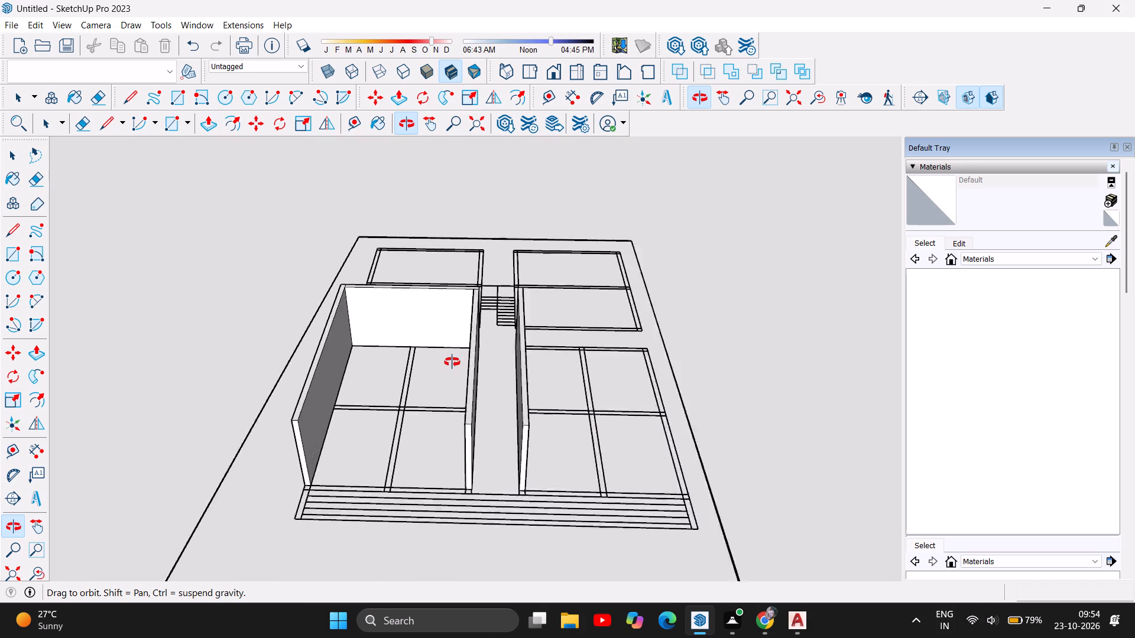
scroll(452, 362, up, 4)
scroll(453, 359, down, 5)
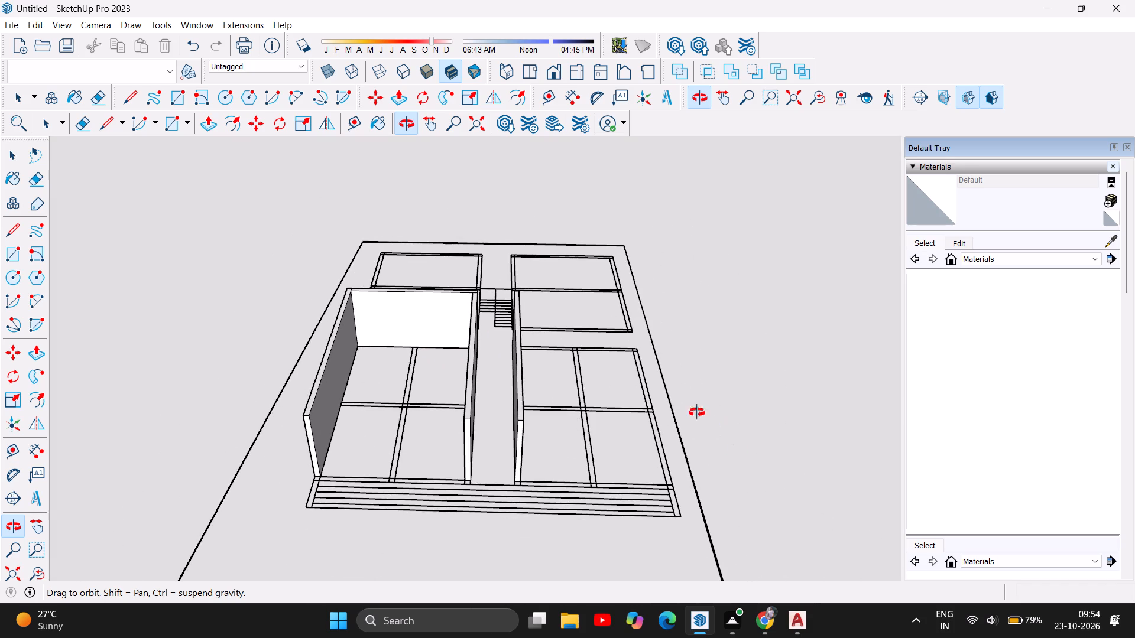
Draw a rectangle about 20' 5 5/8" by 9 1/4" over the back-wall strip of the front shop block across the passage.
scroll(674, 412, up, 5)
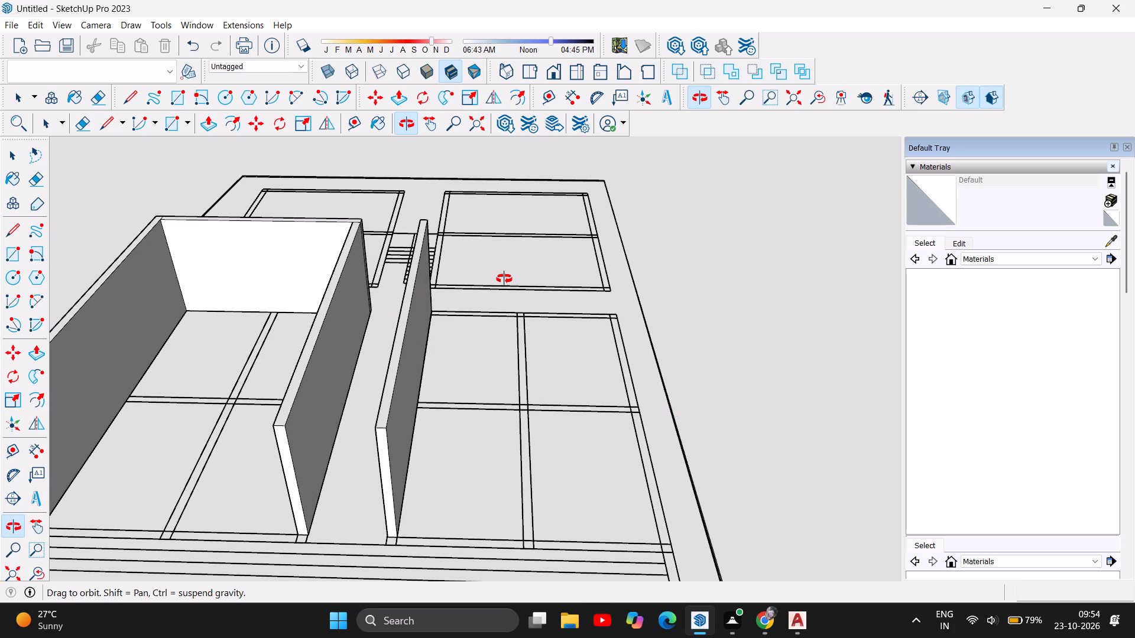
scroll(504, 279, up, 4)
scroll(415, 291, up, 5)
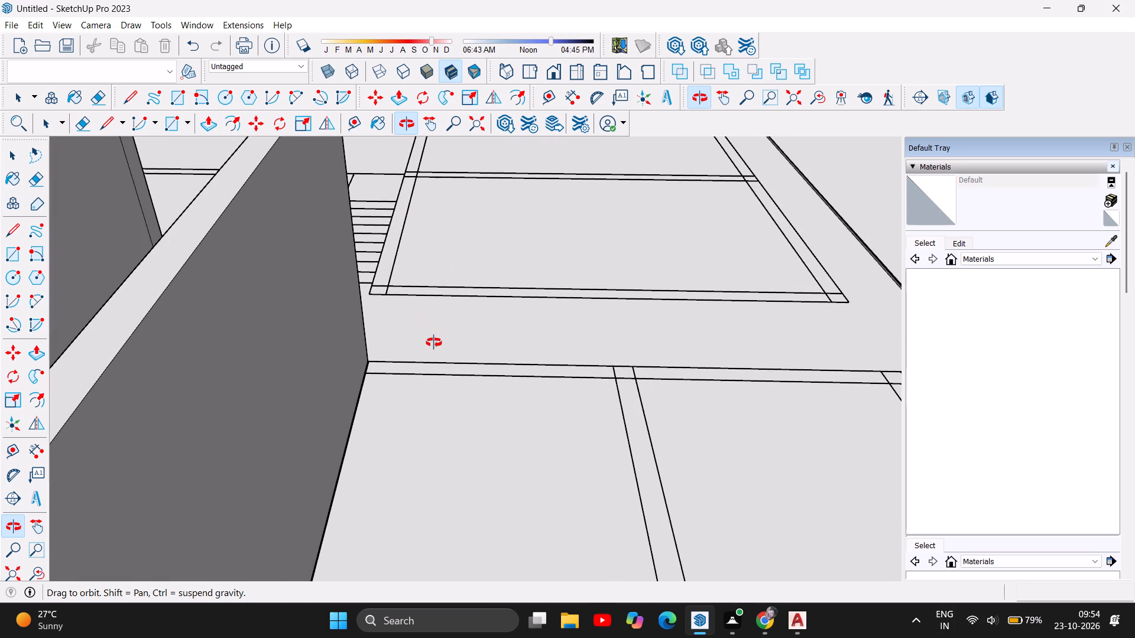
click(177, 97)
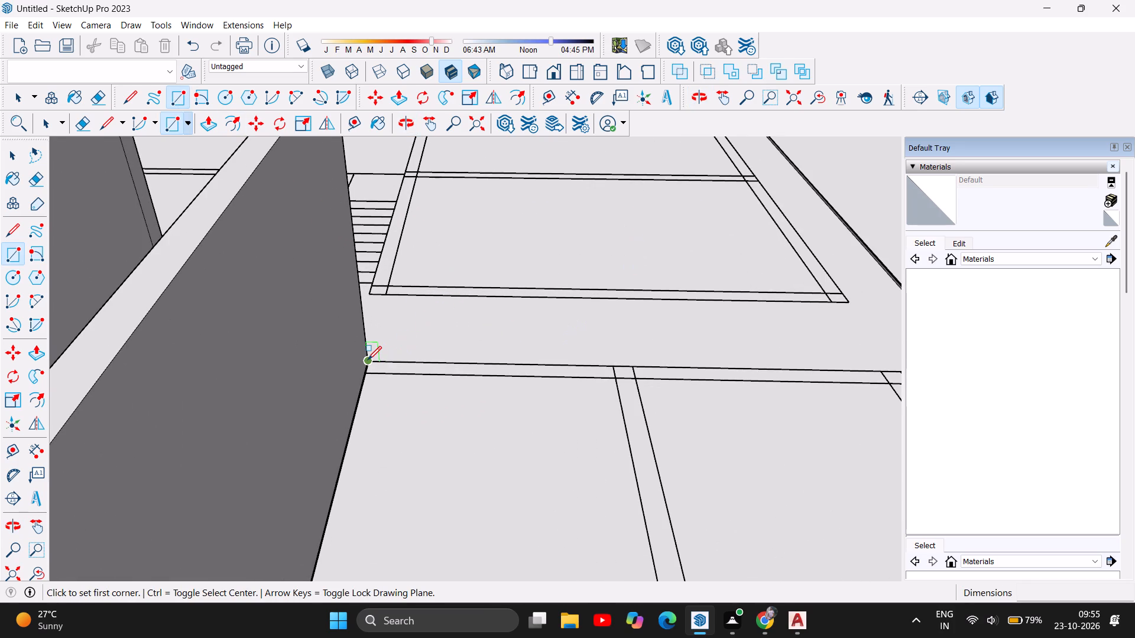
click(369, 360)
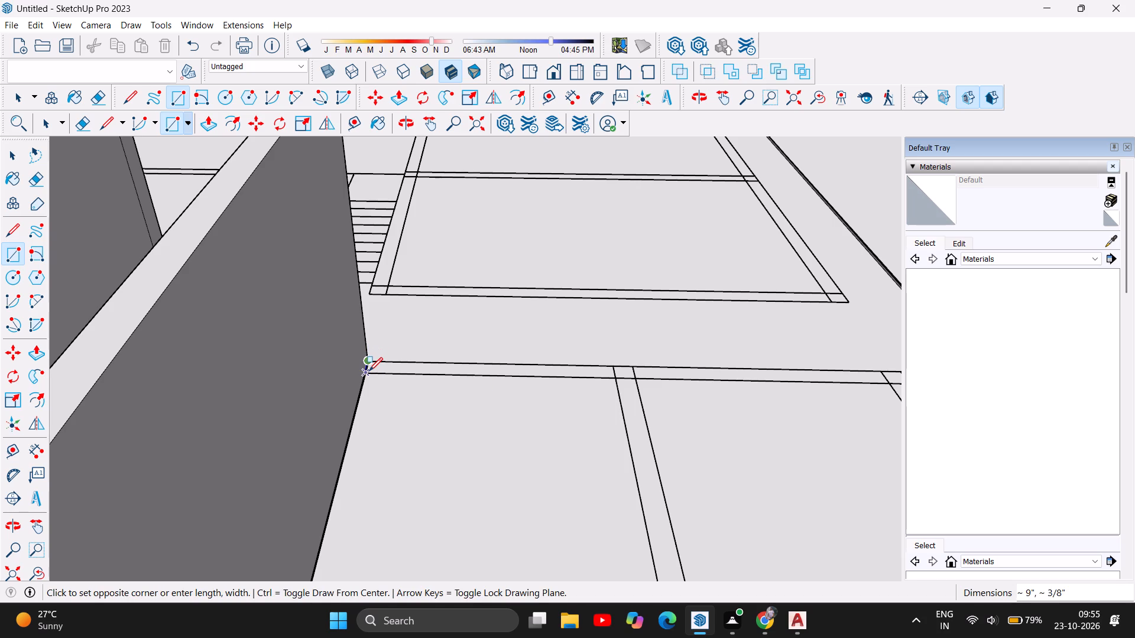
scroll(441, 374, down, 4)
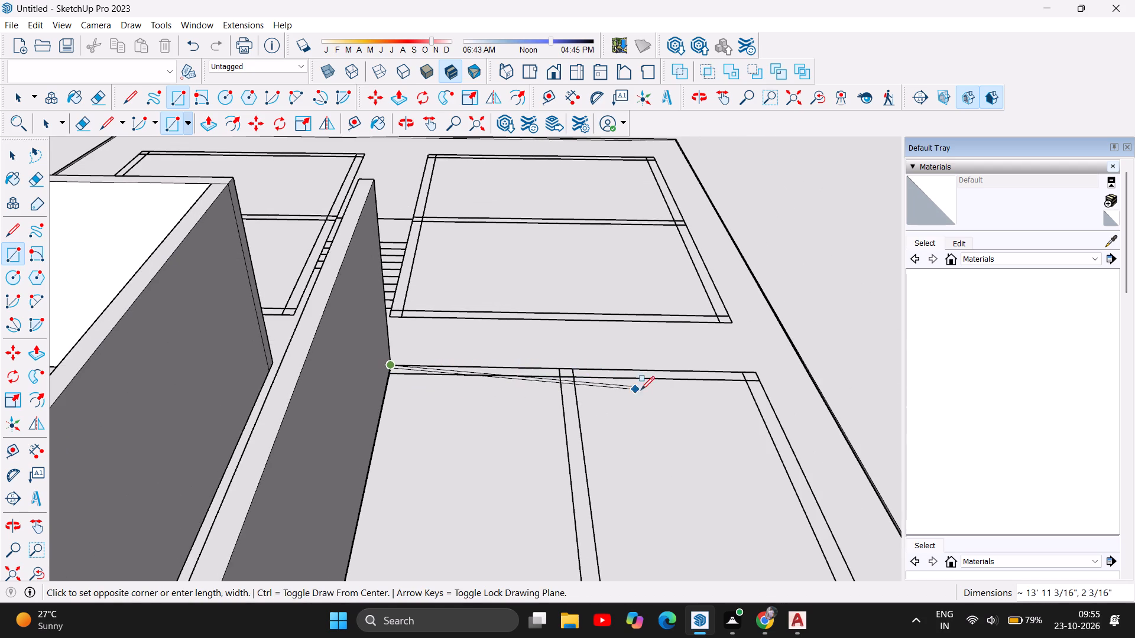
click(761, 379)
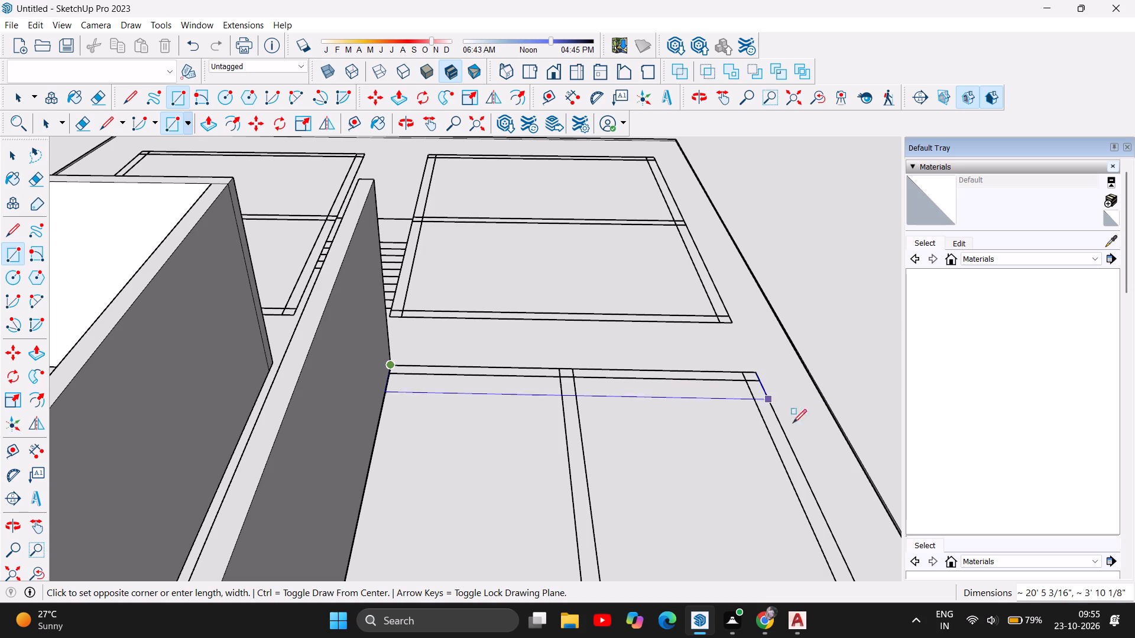
click(757, 381)
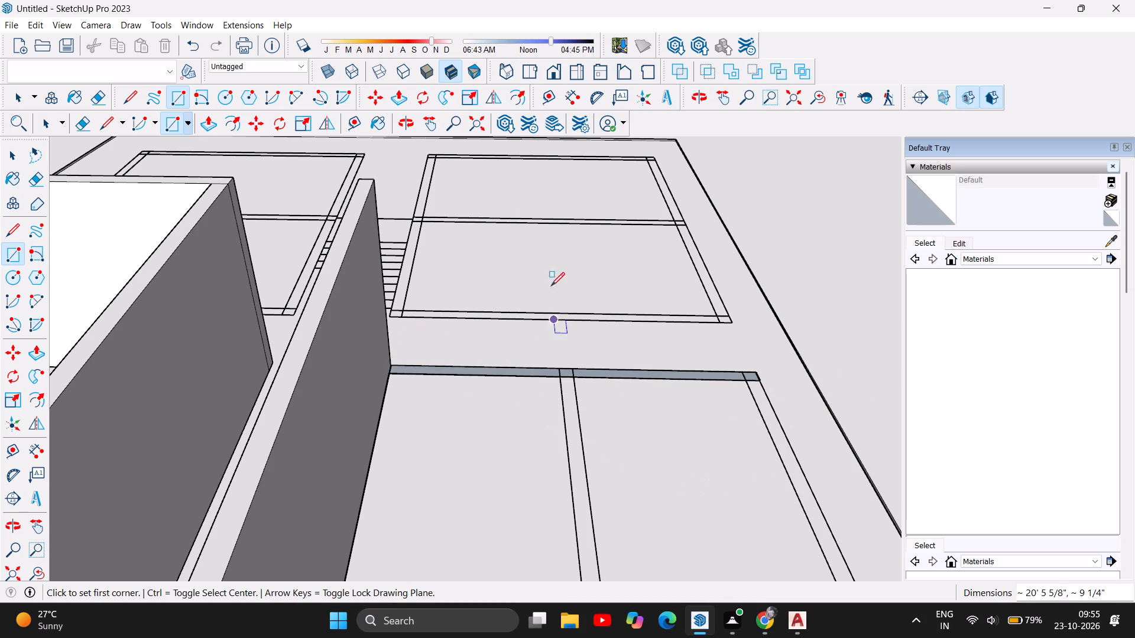
Push/Pull the new back-wall rectangle upward 11'.
click(206, 126)
scroll(614, 350, up, 5)
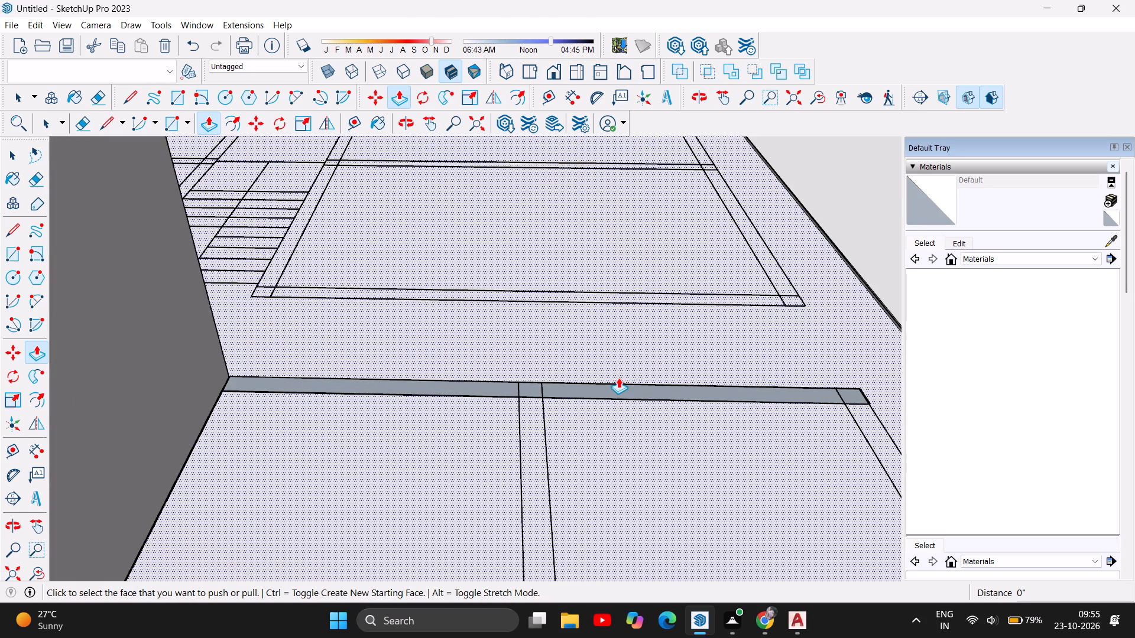
click(623, 386)
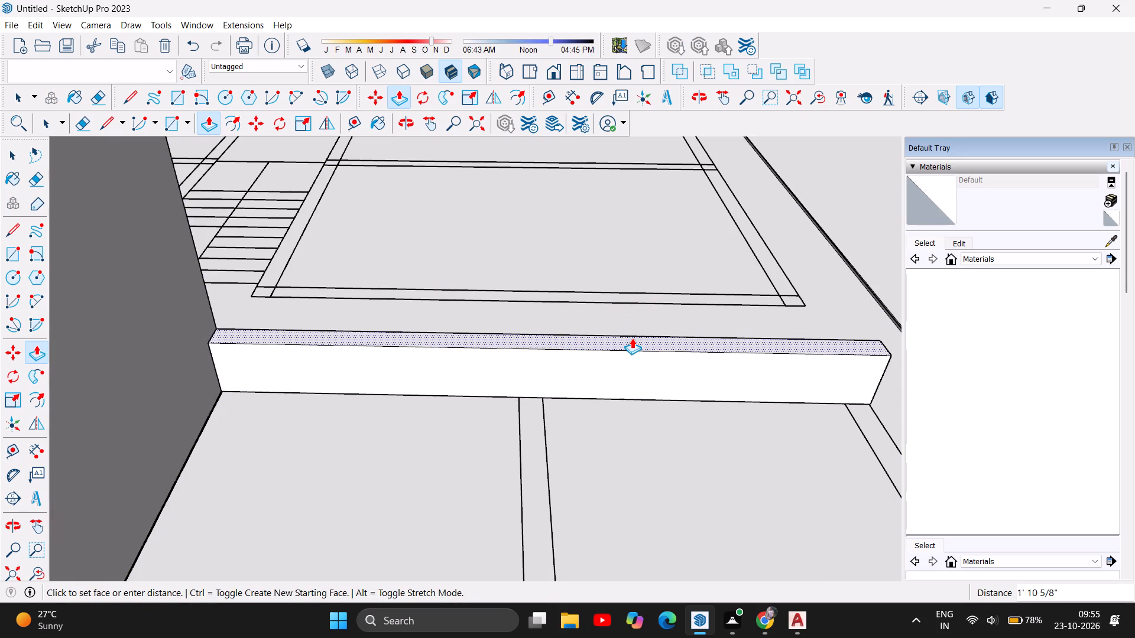
text(11')
key(Return)
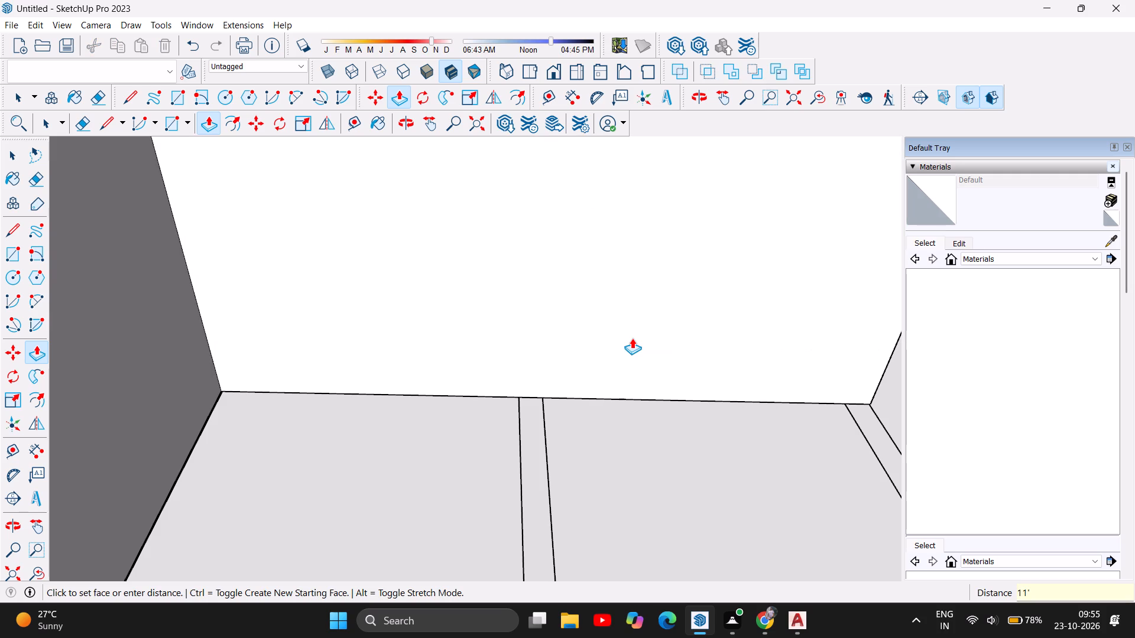
Examine both front shop blocks from the front, above and the sides, checking the raised walls against the plan lines.
scroll(627, 341, down, 12)
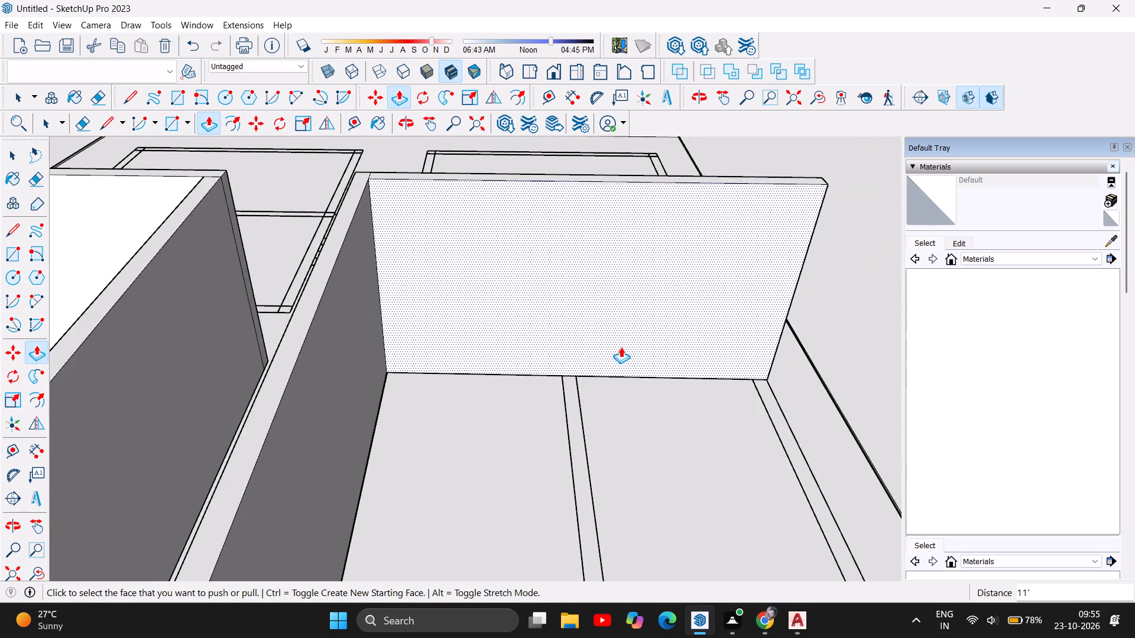
scroll(621, 347, down, 16)
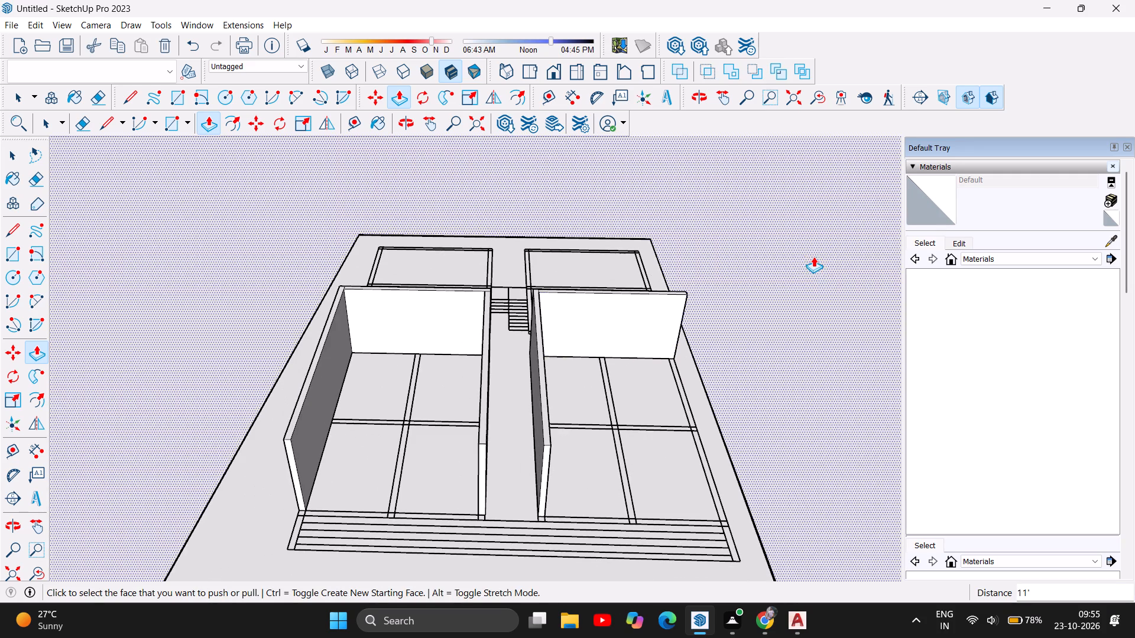
scroll(605, 162, down, 5)
scroll(706, 207, up, 1)
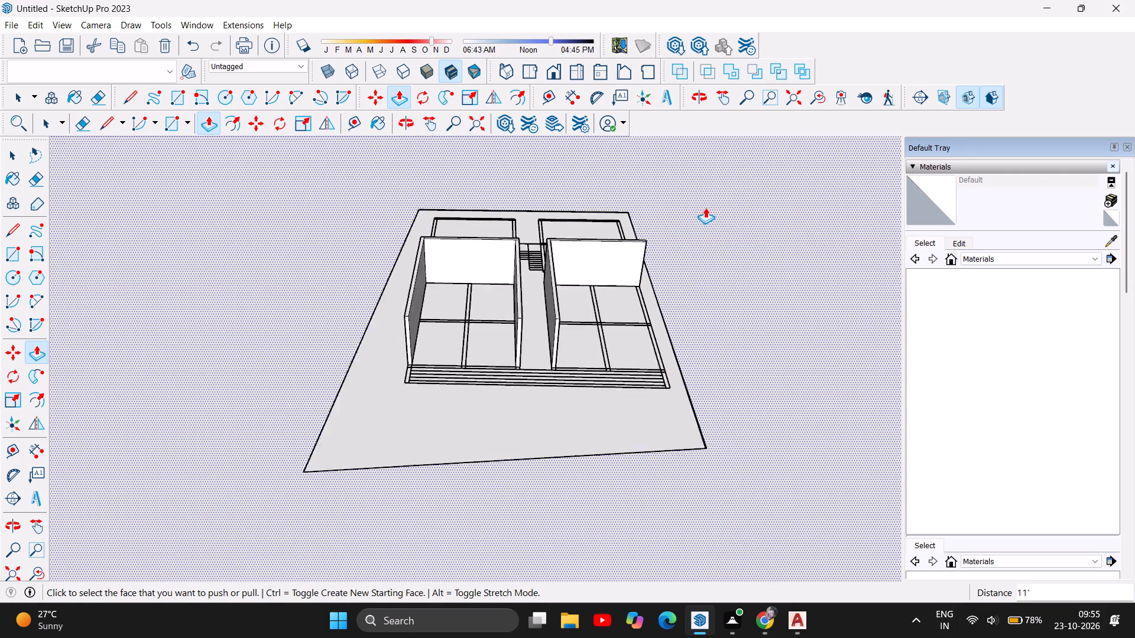
scroll(705, 207, up, 3)
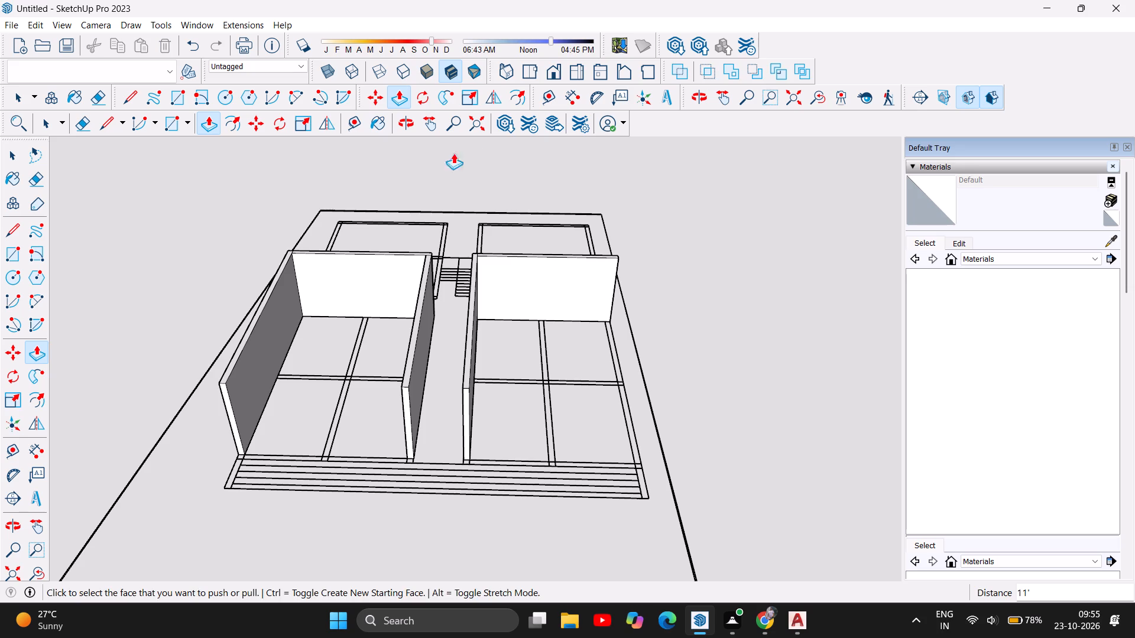
click(408, 129)
drag(744, 434, 589, 338)
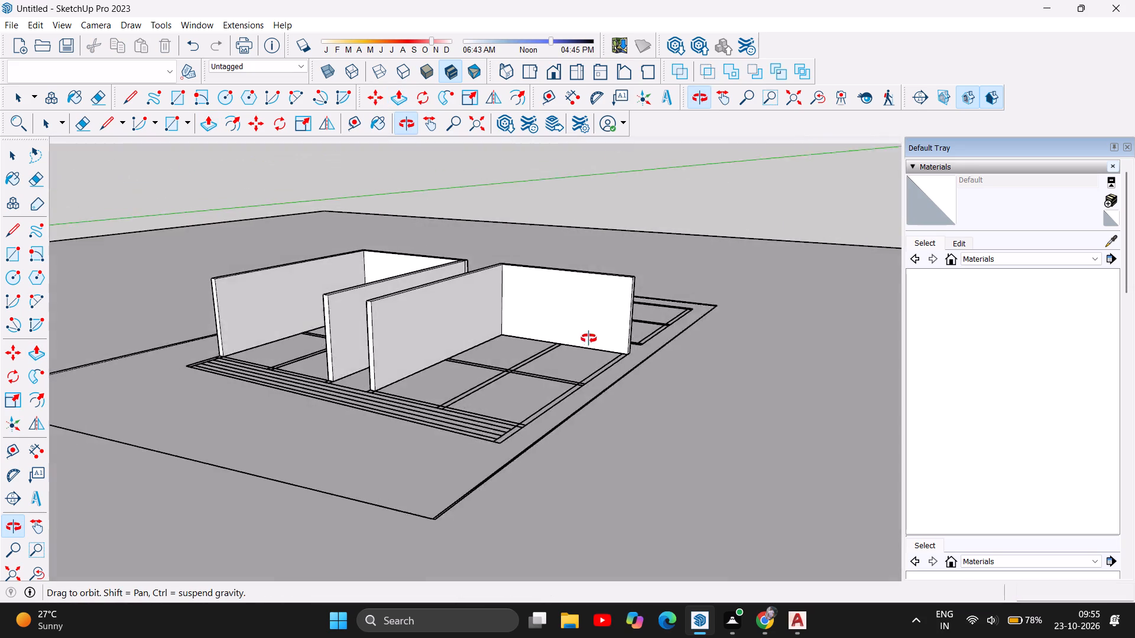
drag(589, 338, 755, 304)
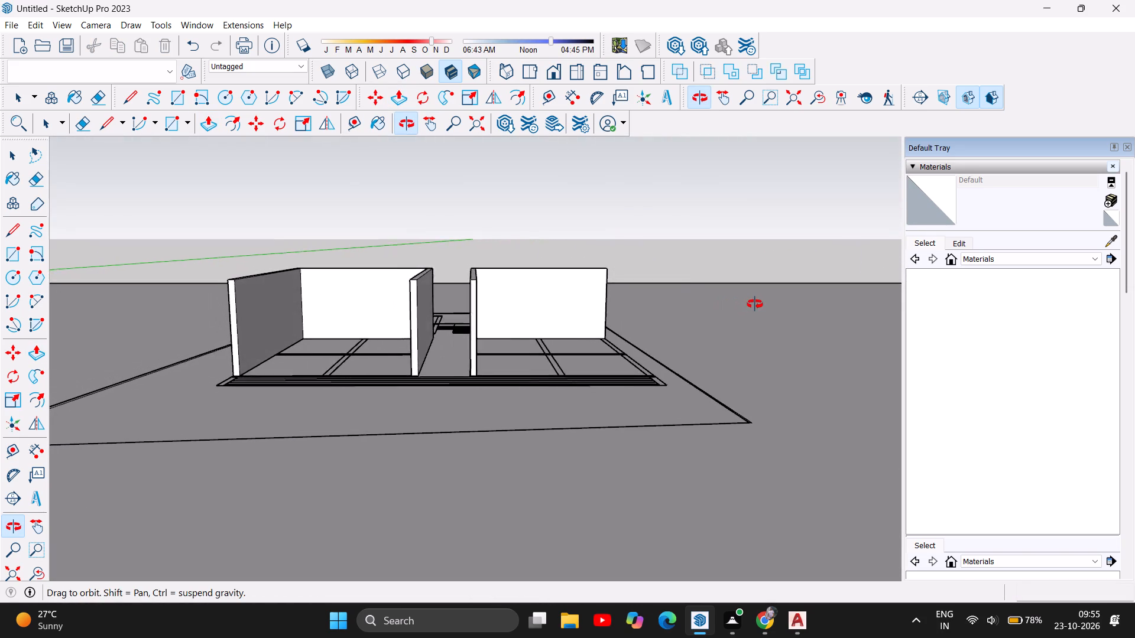
drag(755, 304, 770, 302)
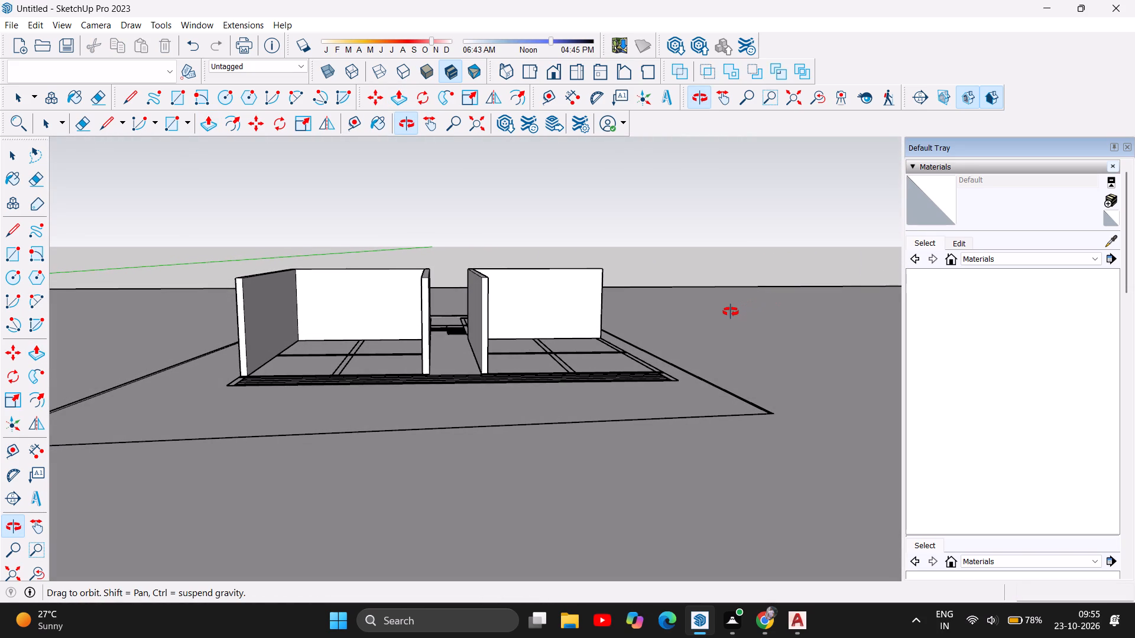
drag(469, 347, 446, 349)
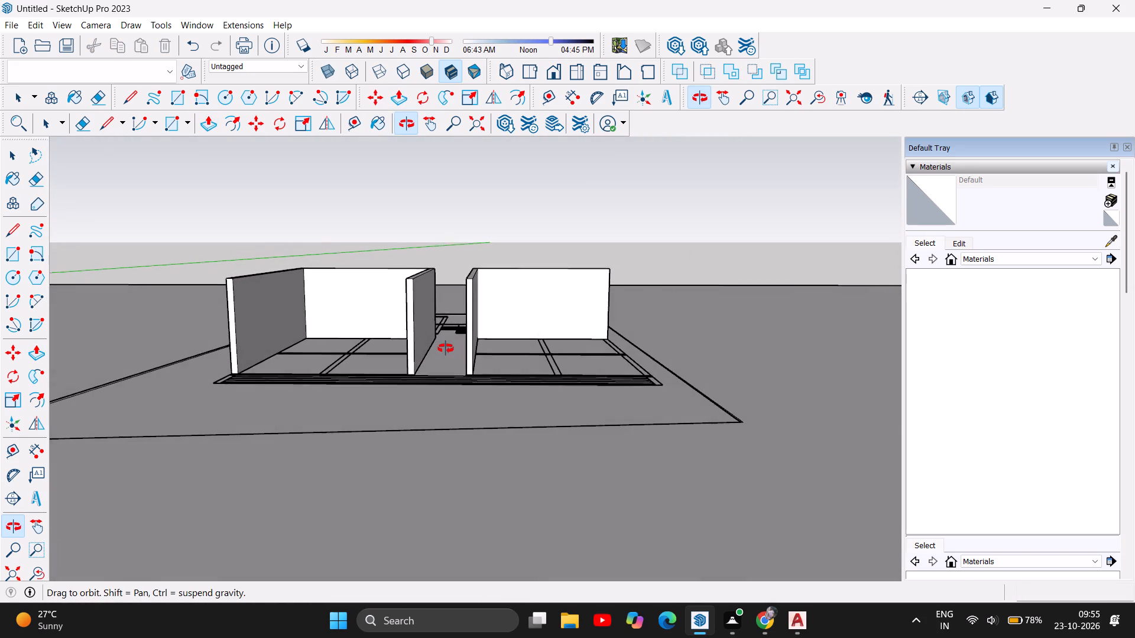
drag(446, 349, 471, 509)
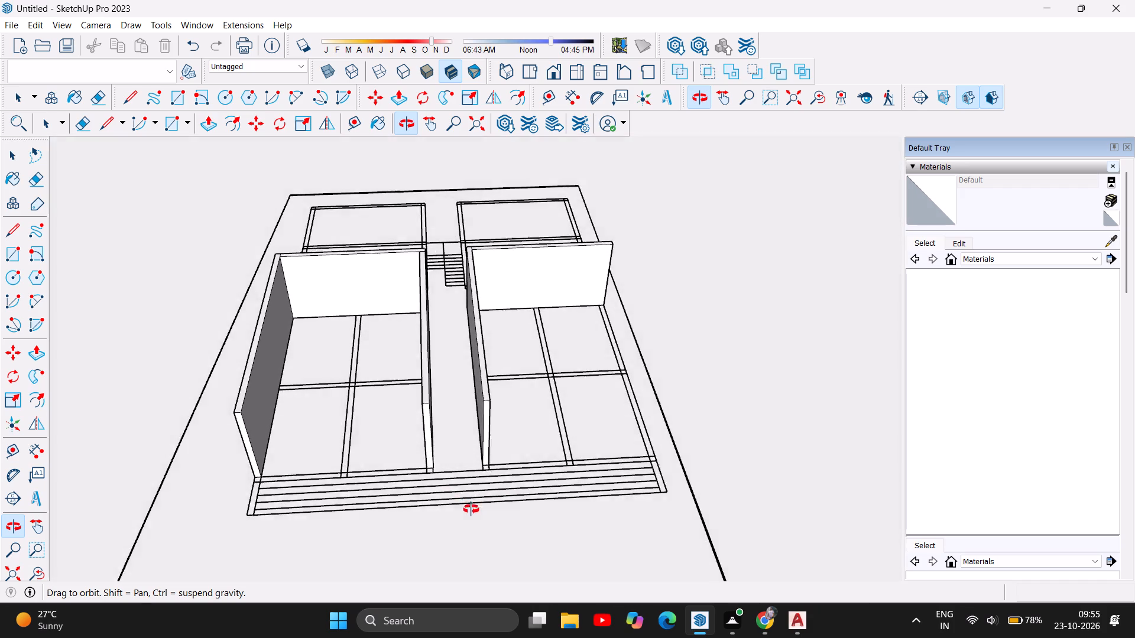
drag(471, 509, 500, 551)
drag(504, 360, 490, 514)
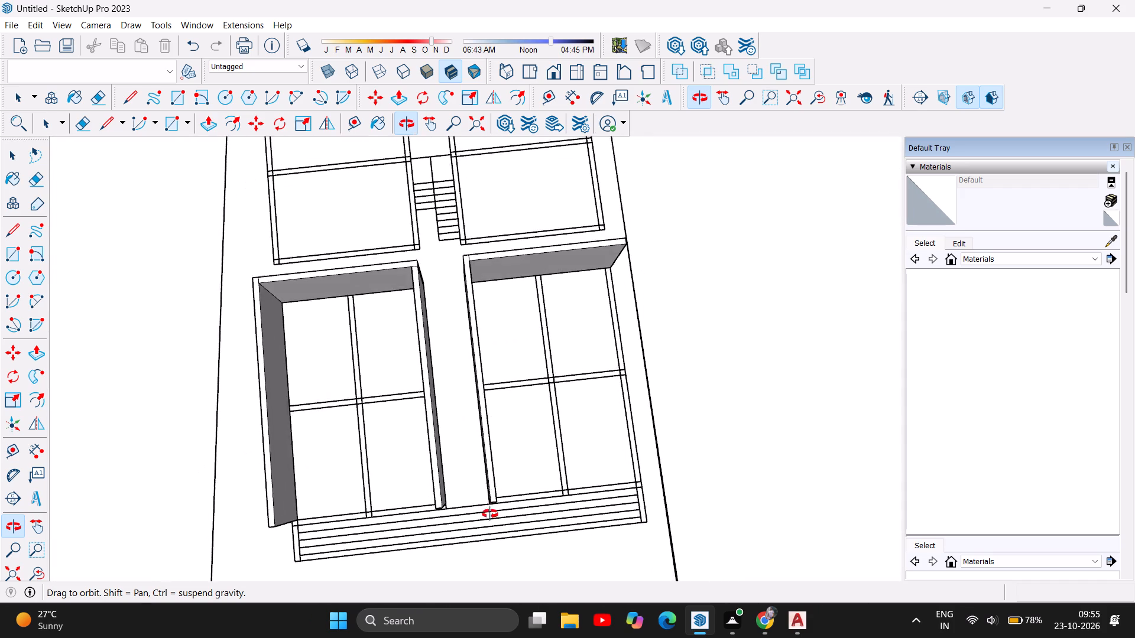
drag(490, 514, 544, 538)
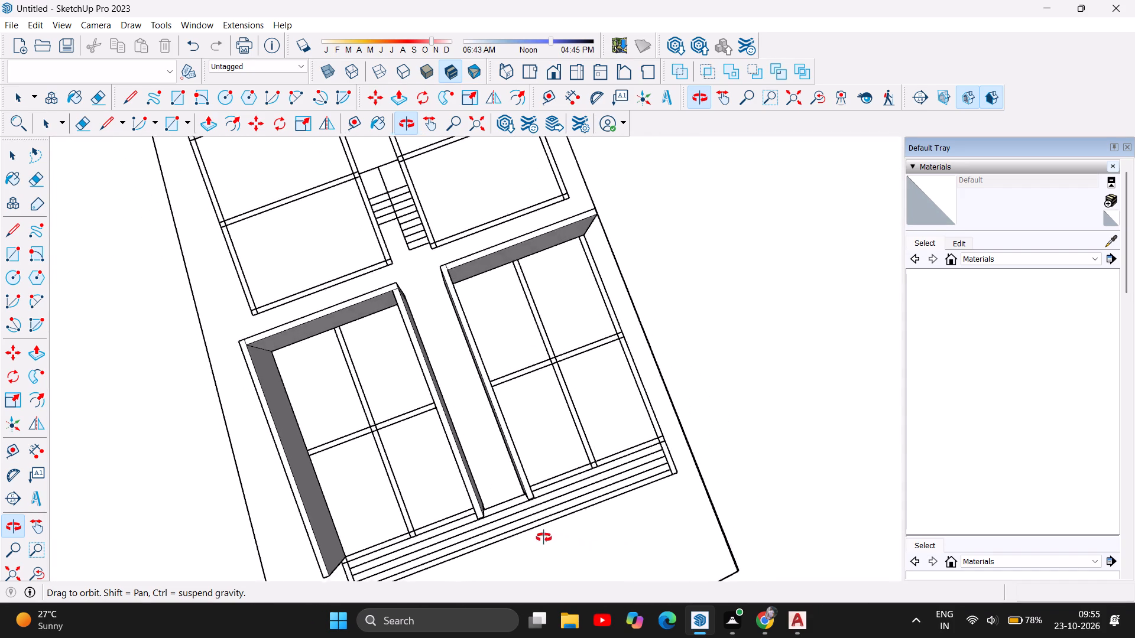
drag(544, 538, 487, 264)
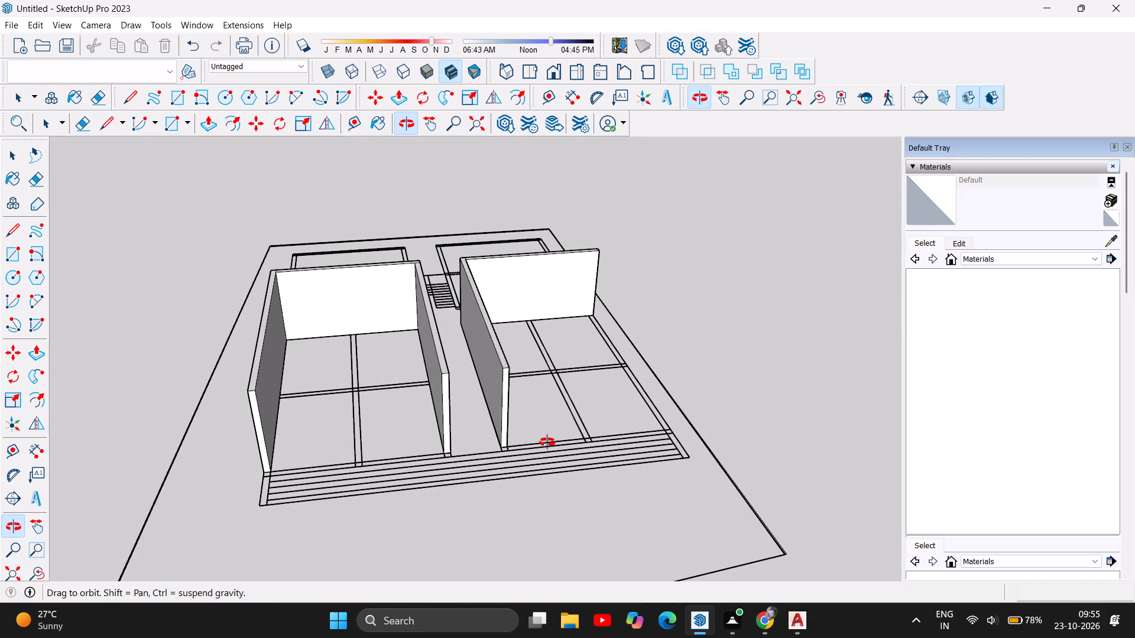
drag(550, 441, 388, 376)
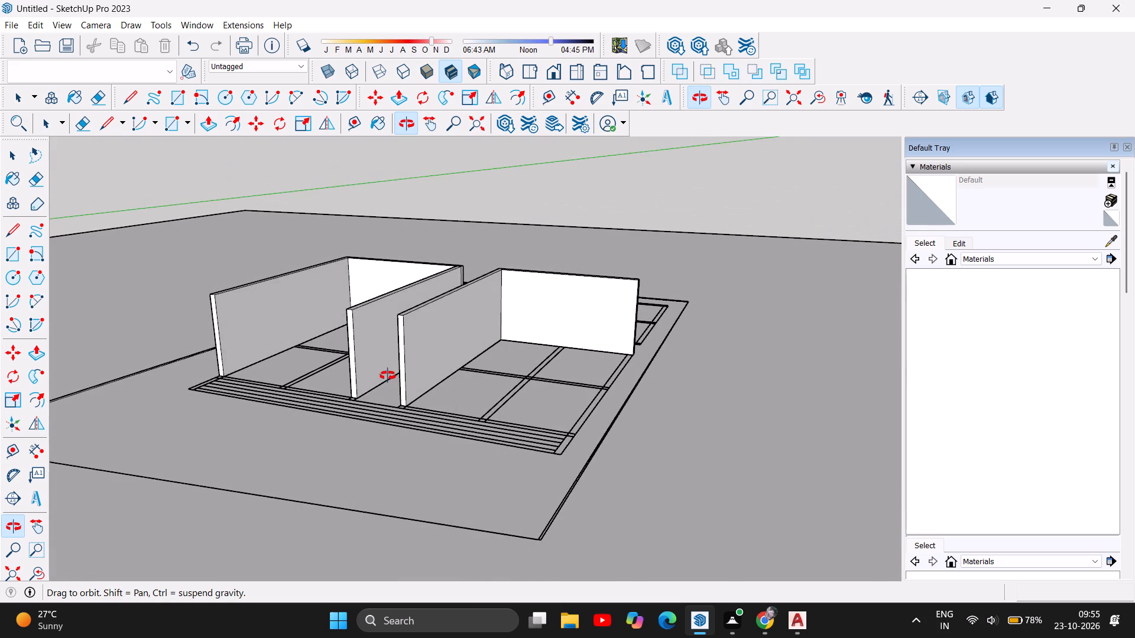
drag(388, 376, 714, 382)
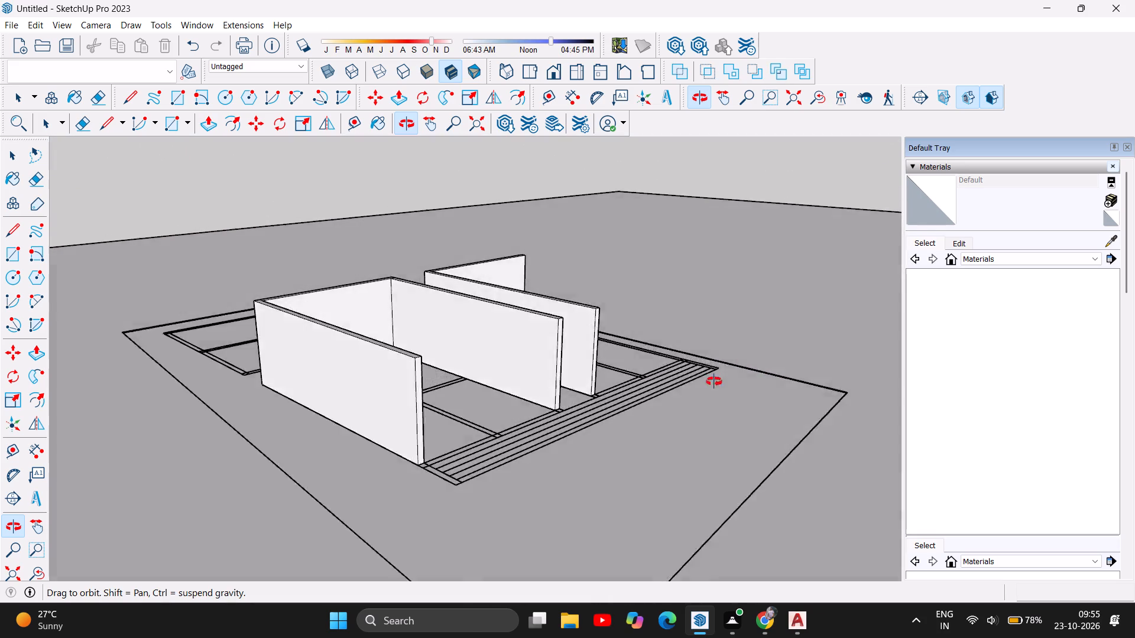
Examine the raised walls of both front shop blocks from the sides, the front and an elevated front view.
drag(714, 382, 131, 380)
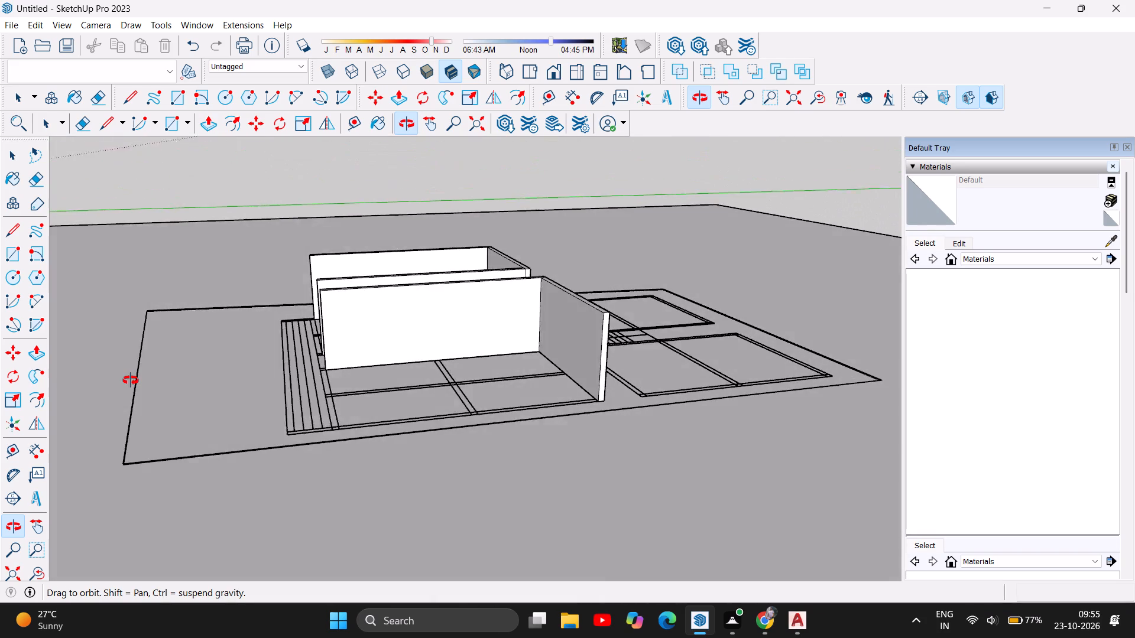
drag(131, 380, 605, 360)
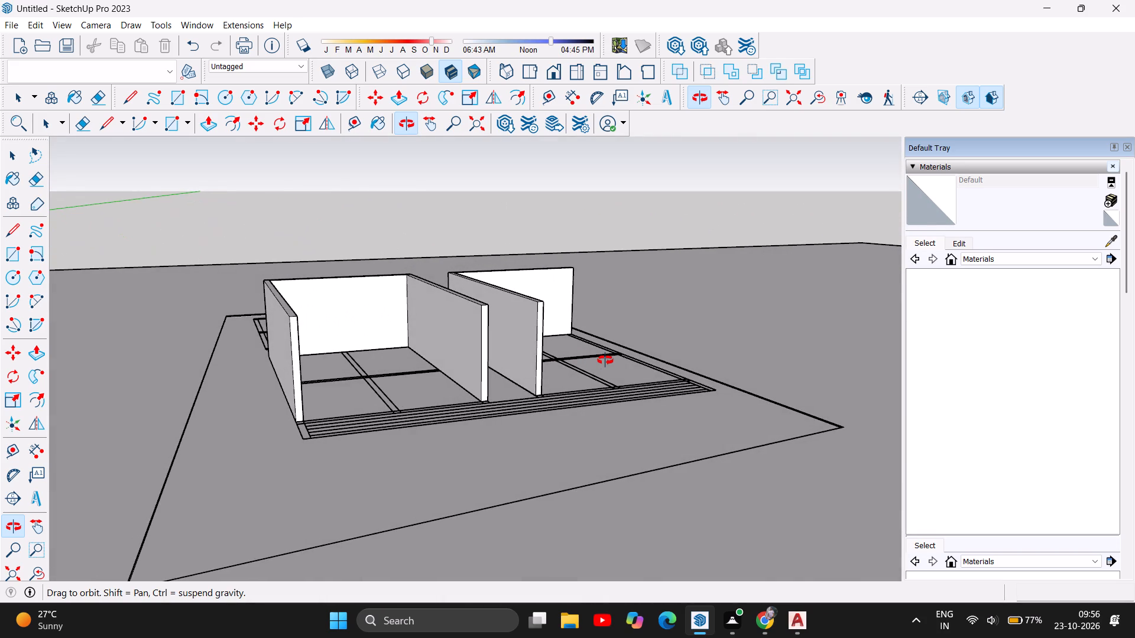
drag(605, 360, 473, 370)
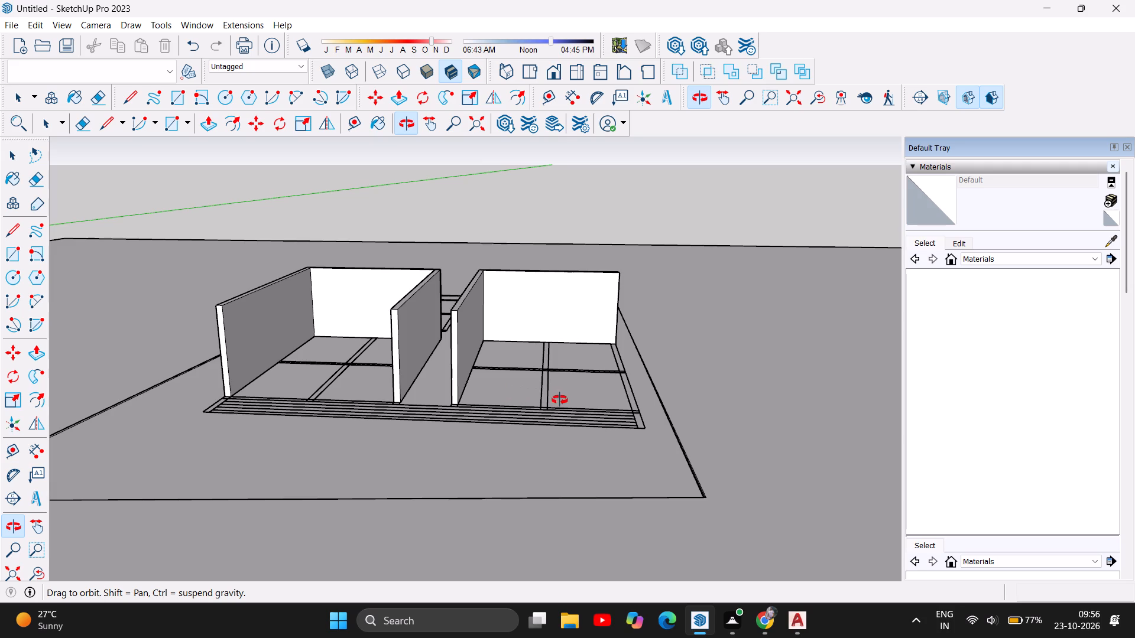
scroll(588, 372, up, 5)
drag(560, 401, 566, 497)
scroll(581, 422, down, 3)
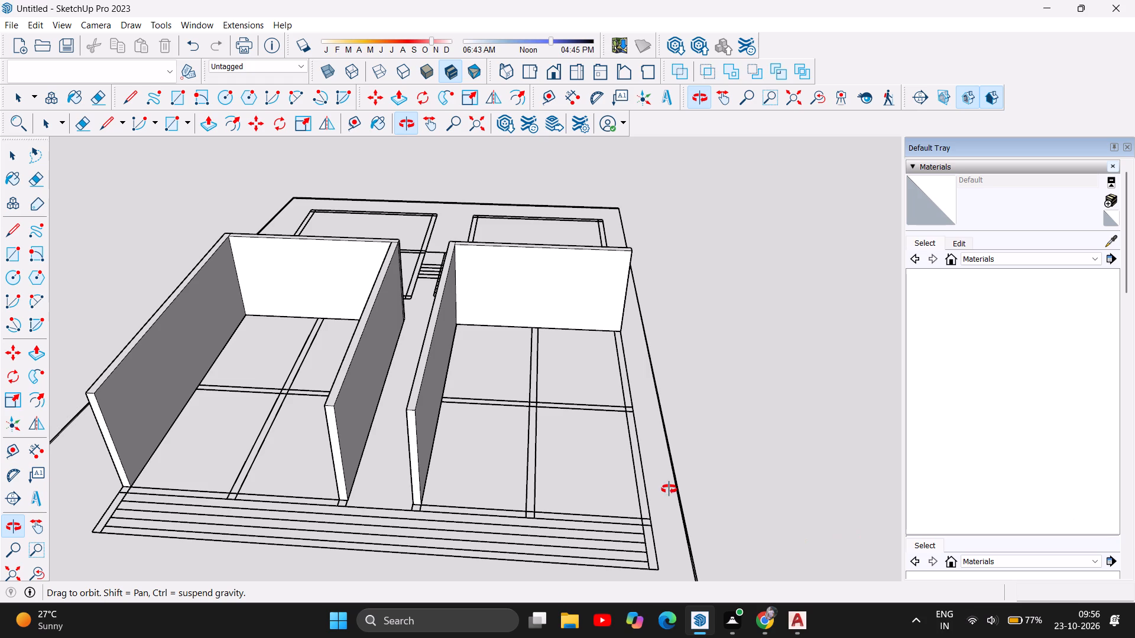
drag(368, 500, 796, 466)
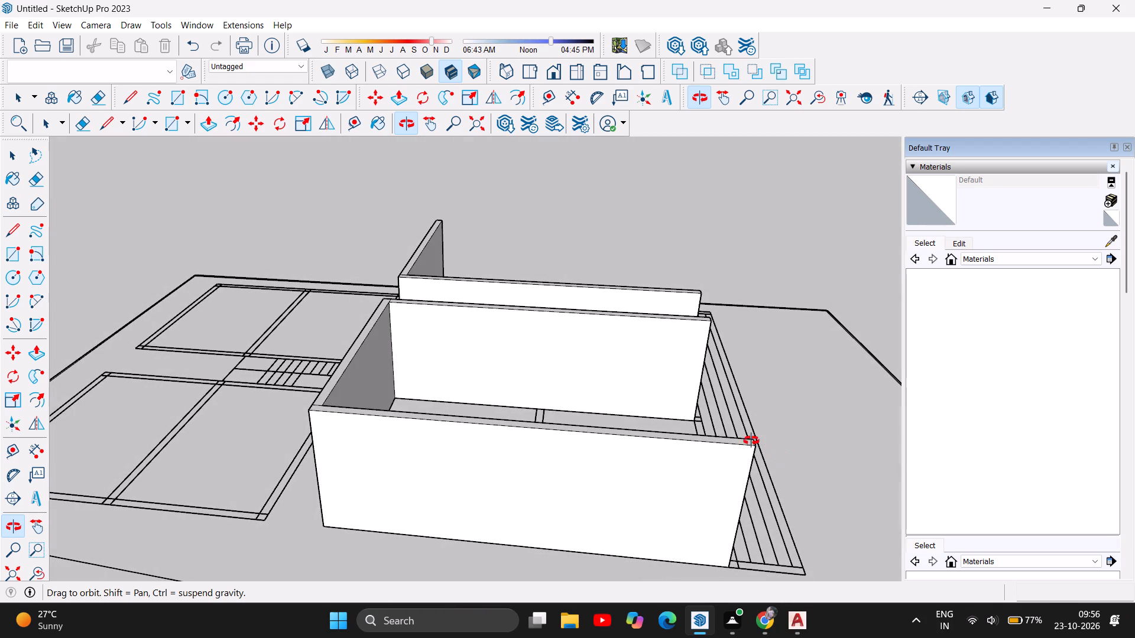
drag(796, 447, 544, 369)
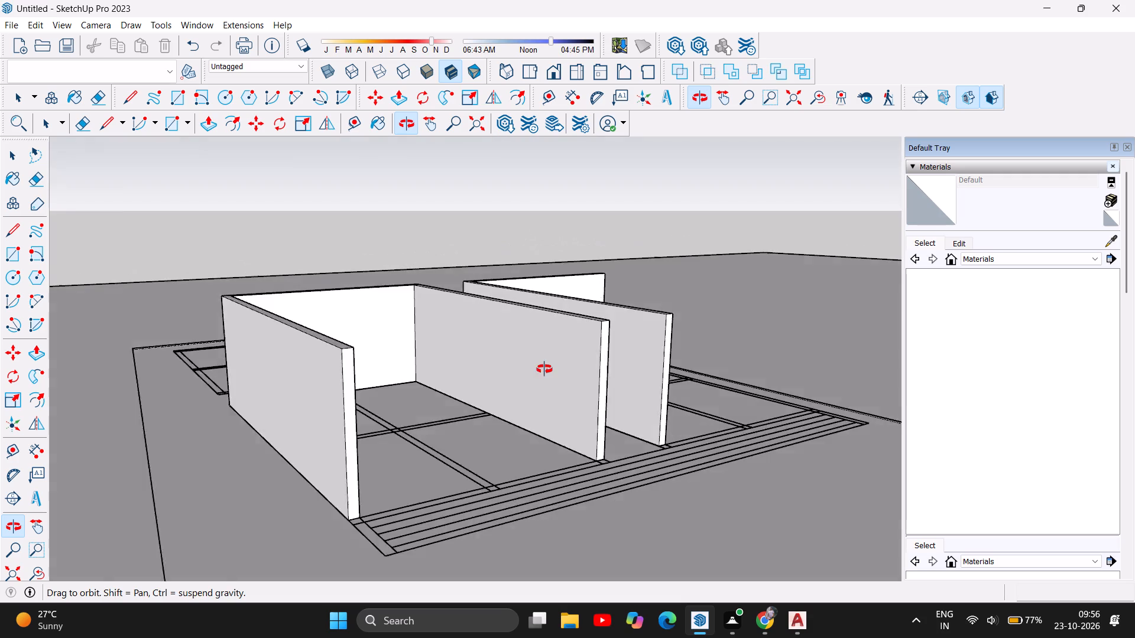
drag(544, 369, 308, 466)
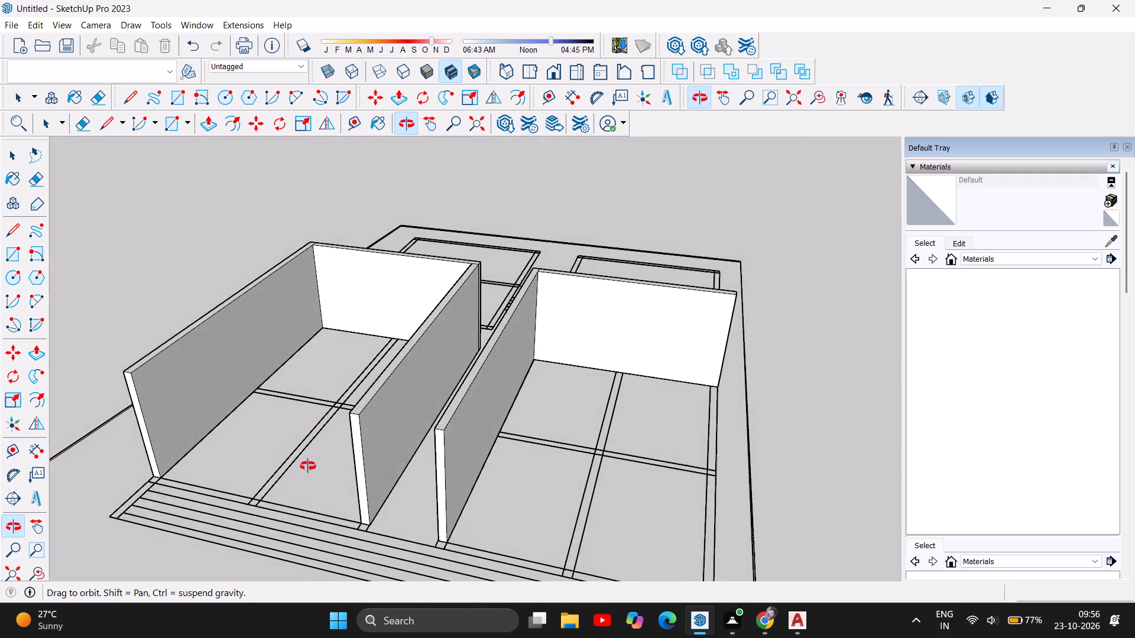
drag(308, 466, 362, 473)
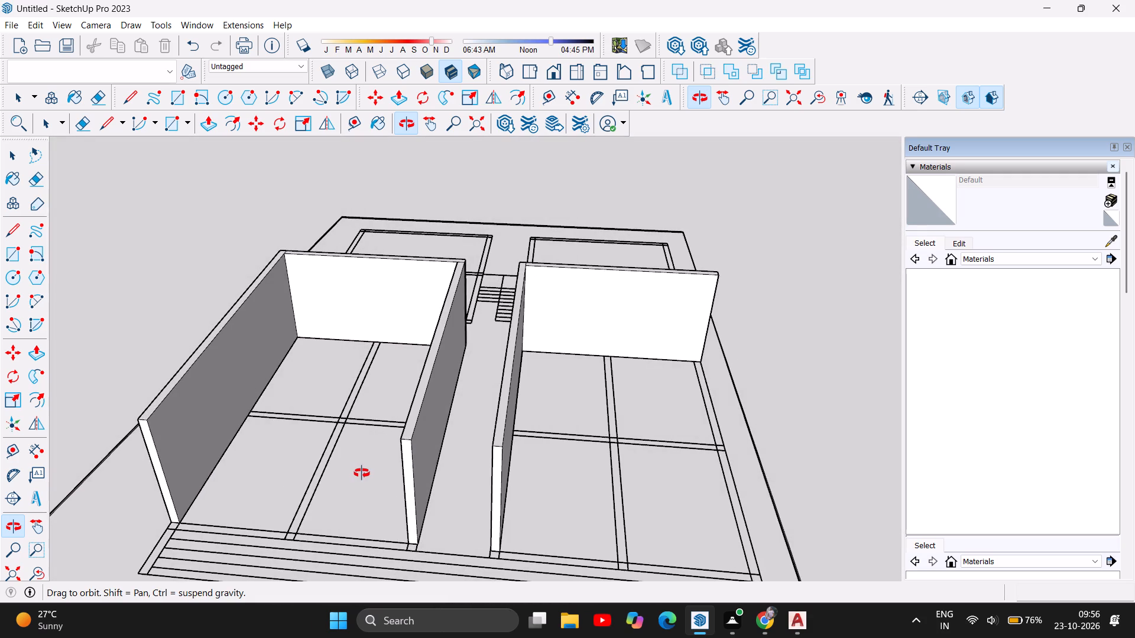
drag(362, 473, 364, 474)
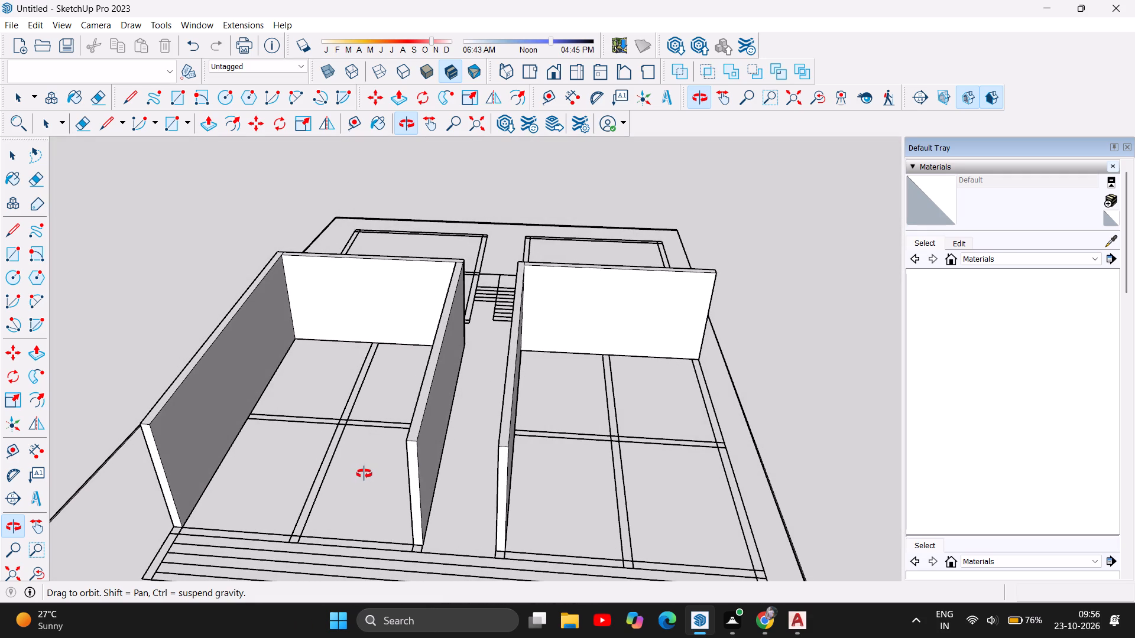
drag(364, 474, 365, 476)
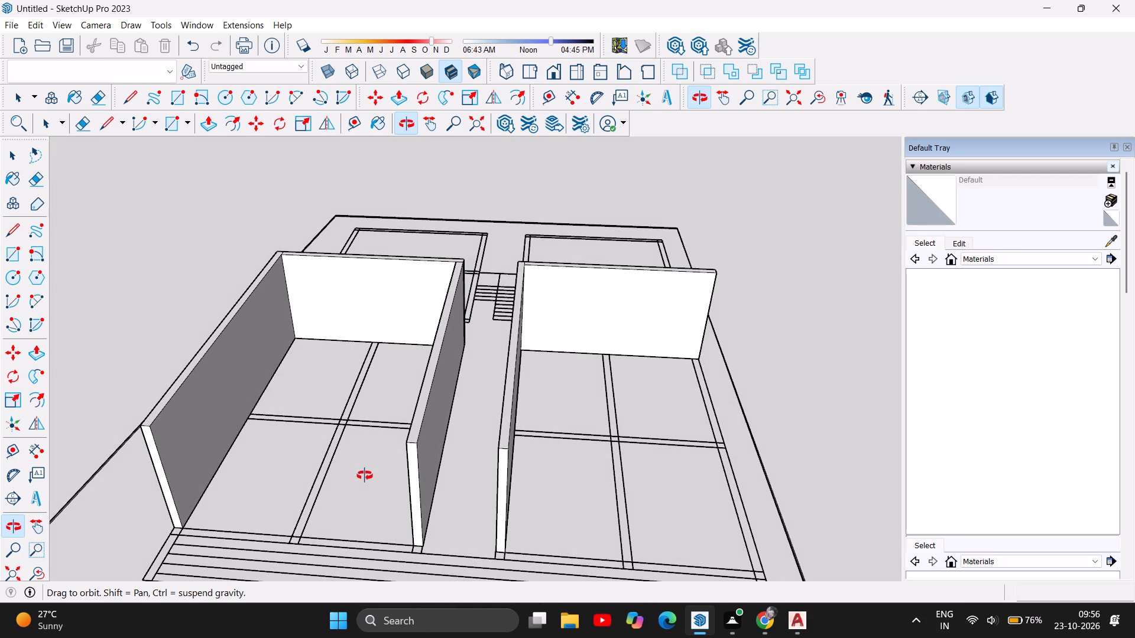
Examine the front shop blocks from directly above, then inspect the front step lines and the passage between the blocks up close.
drag(365, 476, 406, 591)
drag(436, 351, 432, 527)
drag(481, 380, 639, 379)
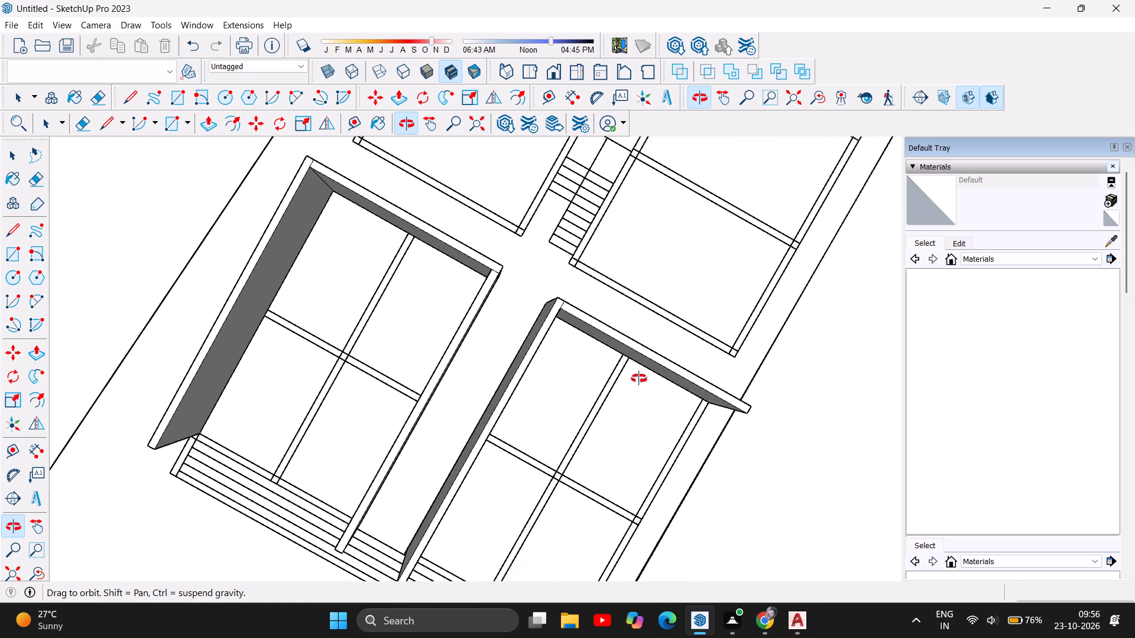
drag(639, 379, 448, 332)
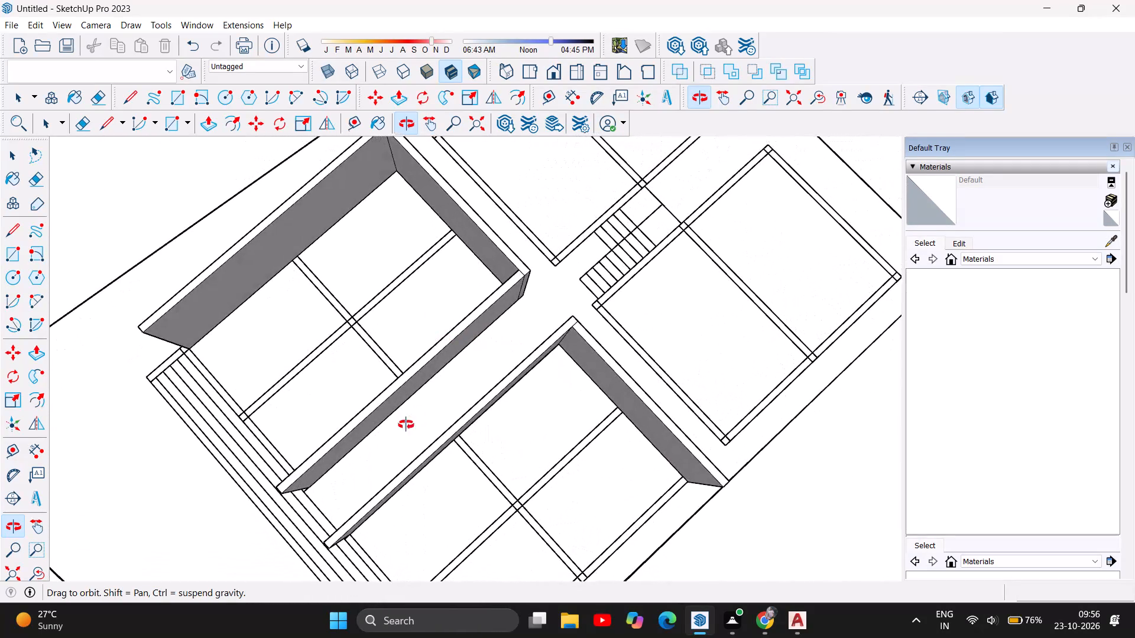
drag(388, 450, 566, 272)
drag(274, 479, 482, 403)
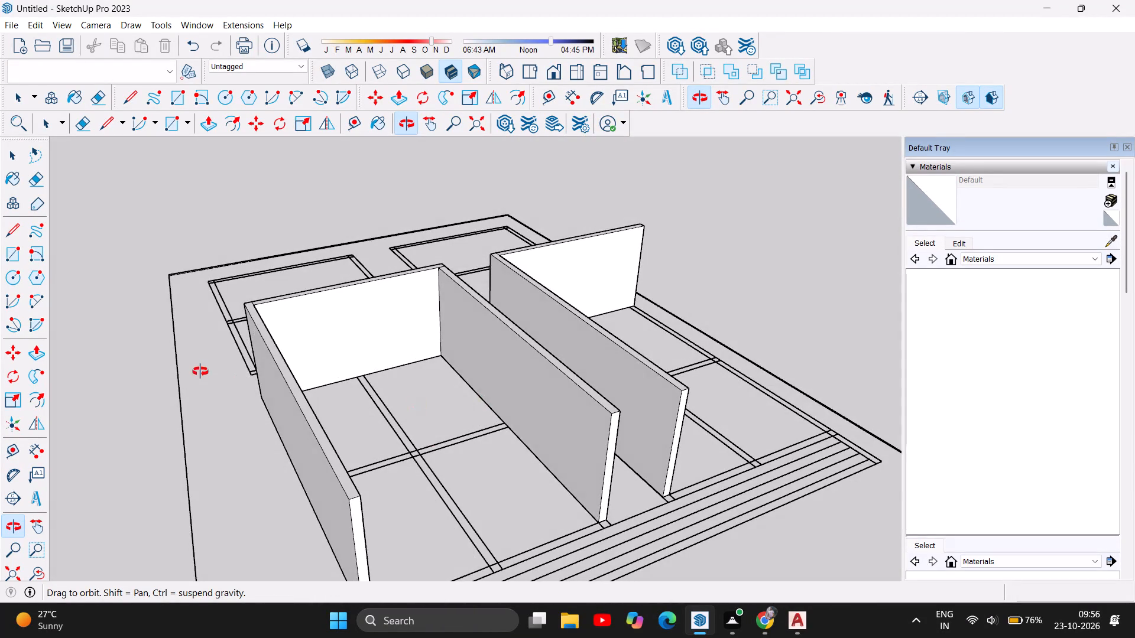
scroll(200, 372, down, 9)
scroll(301, 527, up, 4)
scroll(196, 431, up, 3)
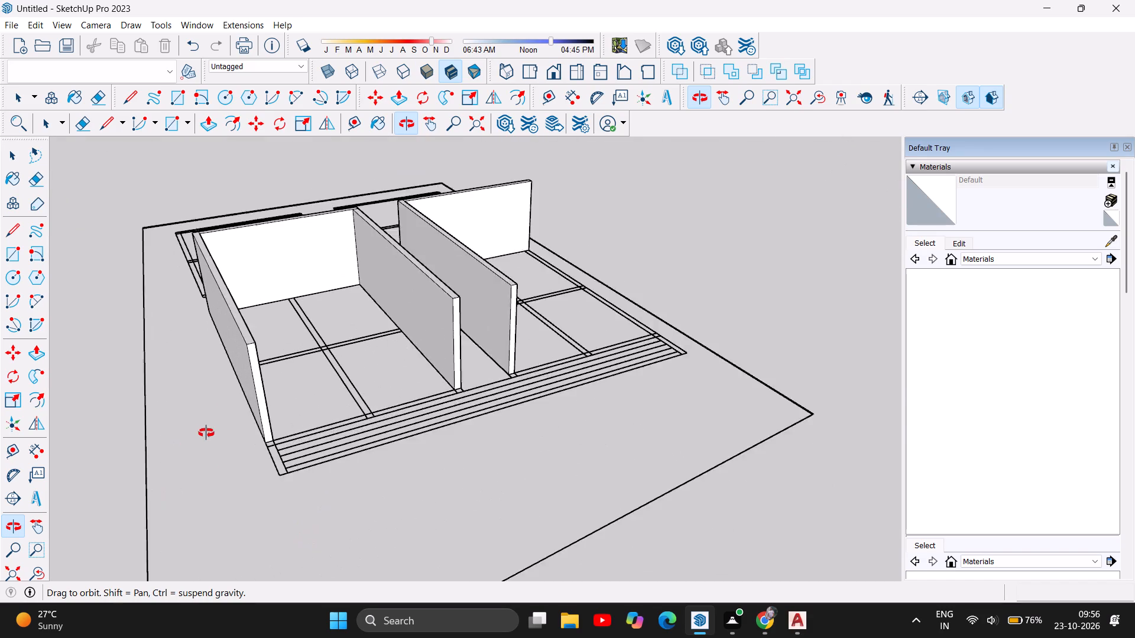
scroll(206, 433, up, 3)
drag(420, 474, 308, 428)
scroll(234, 287, up, 4)
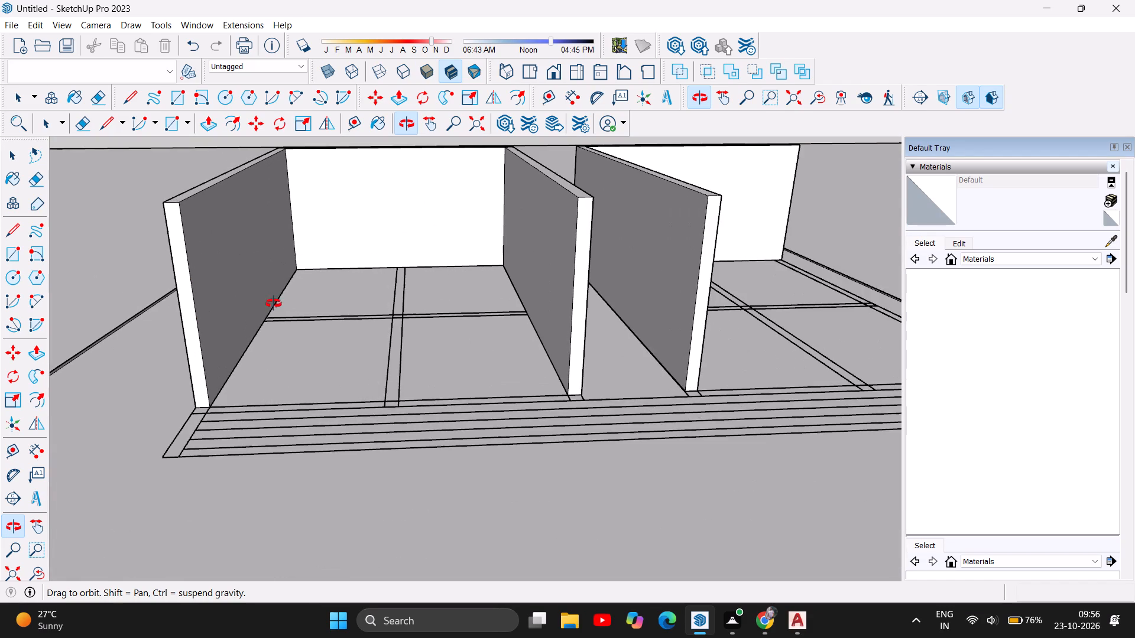
drag(471, 487, 382, 508)
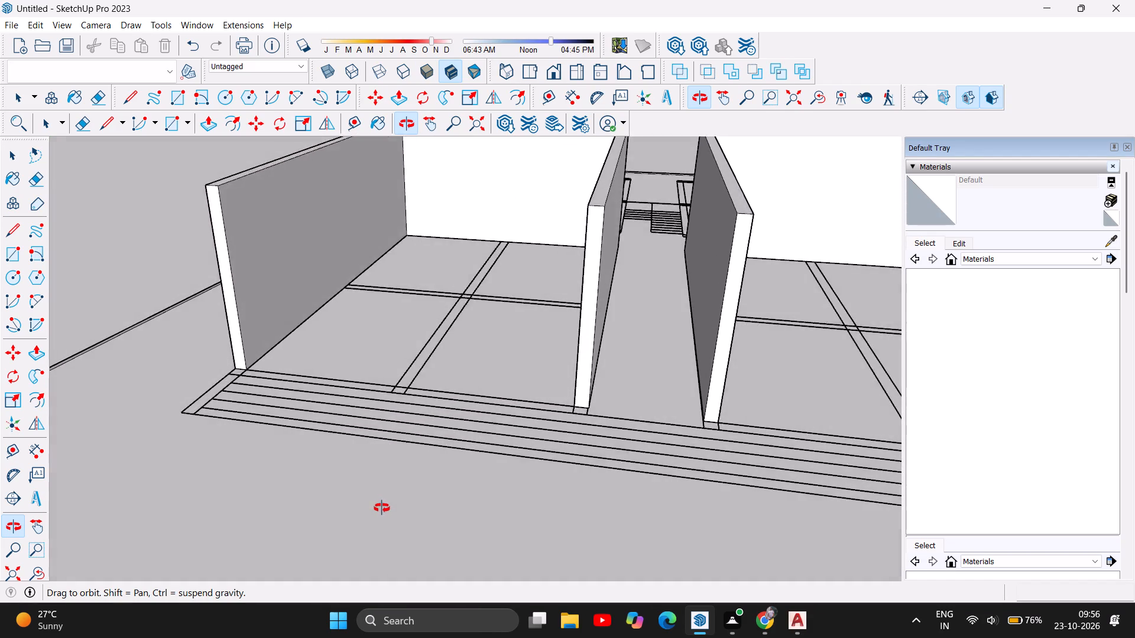
drag(382, 508, 385, 518)
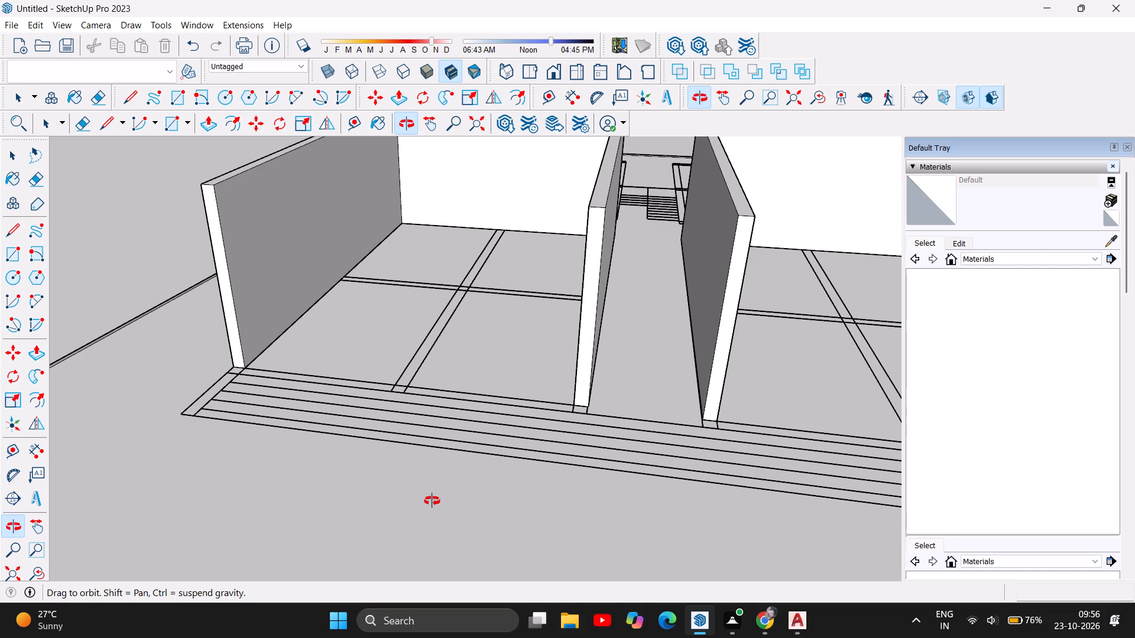
drag(489, 453, 492, 541)
scroll(378, 336, down, 7)
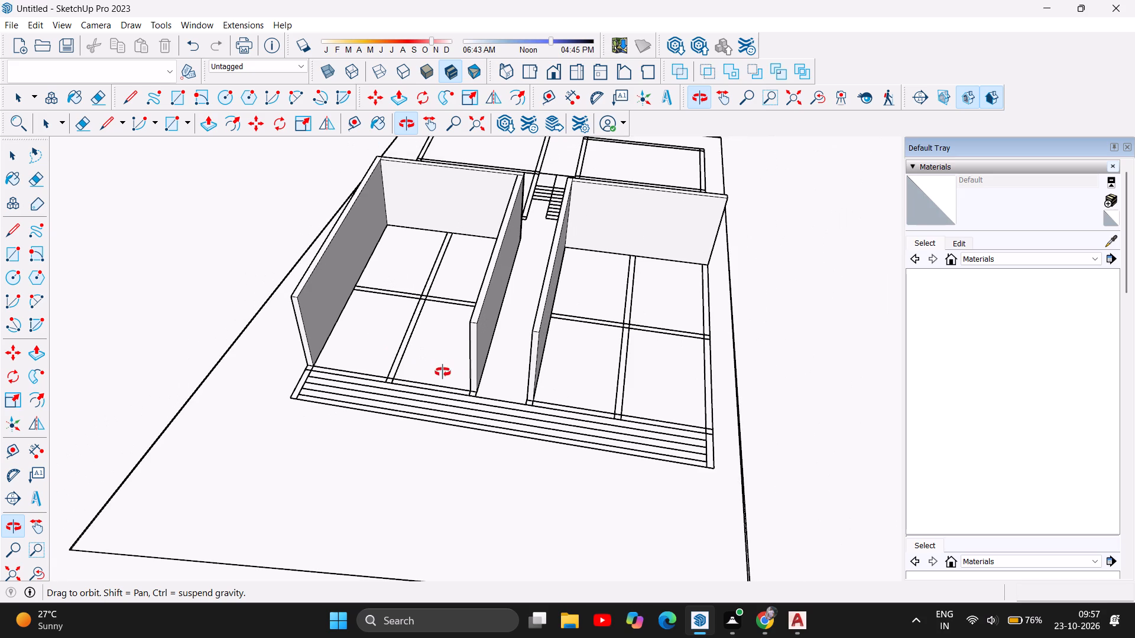
Draw a rectangle about 30' 9" by 9 1/16" over the outer side-wall strip of the front shop block that is still open on that side.
drag(544, 384, 624, 387)
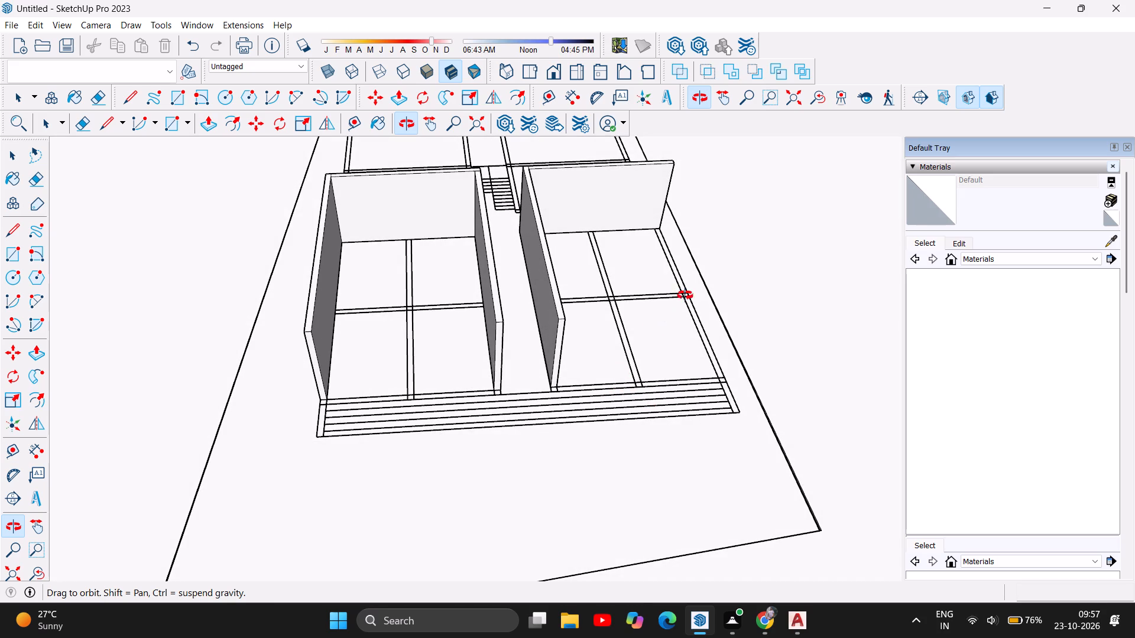
scroll(754, 293, up, 5)
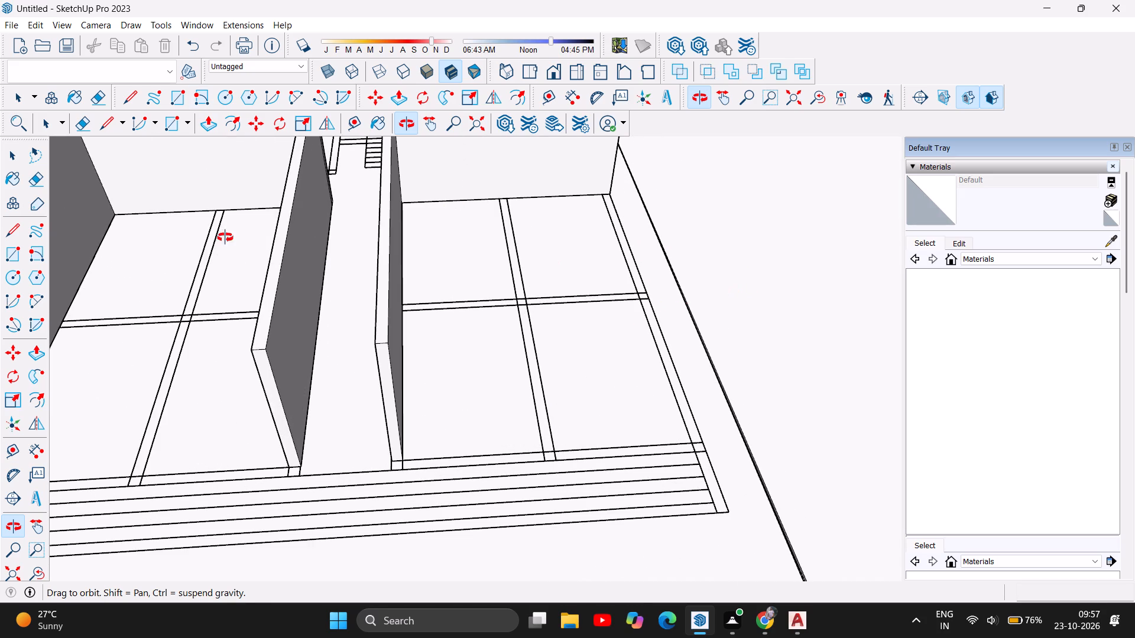
click(179, 101)
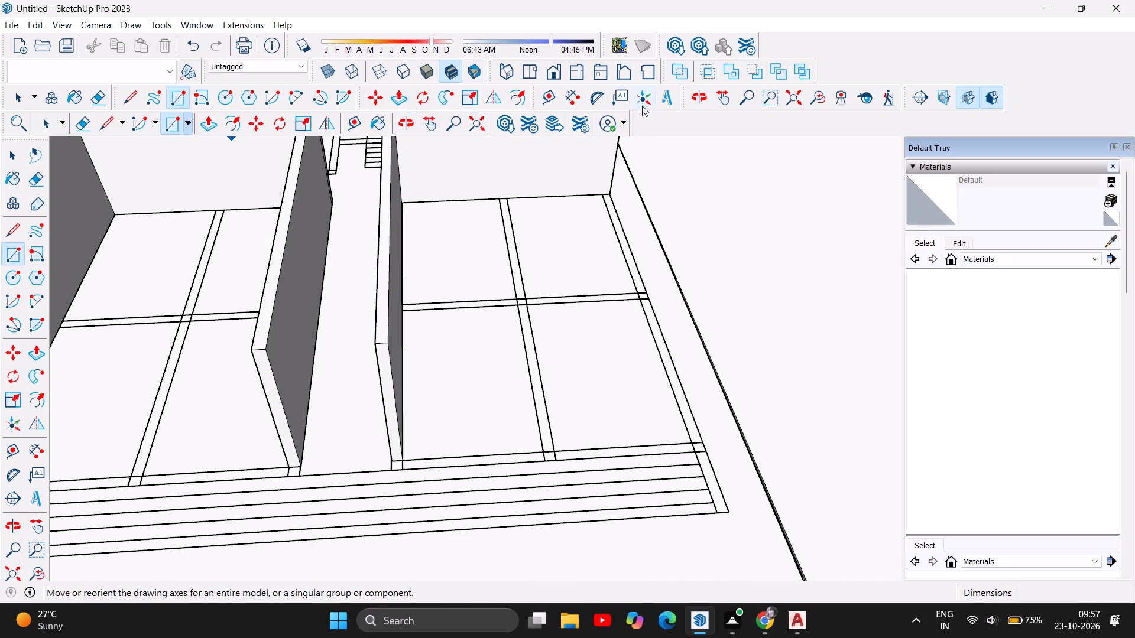
scroll(602, 194, up, 5)
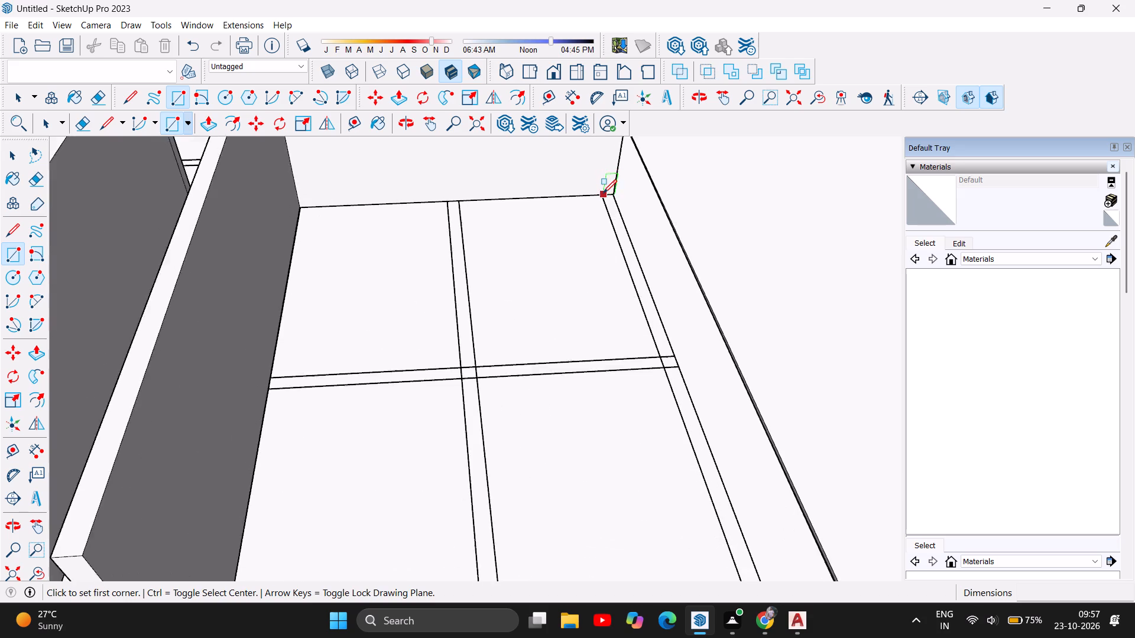
scroll(614, 185, up, 7)
click(589, 205)
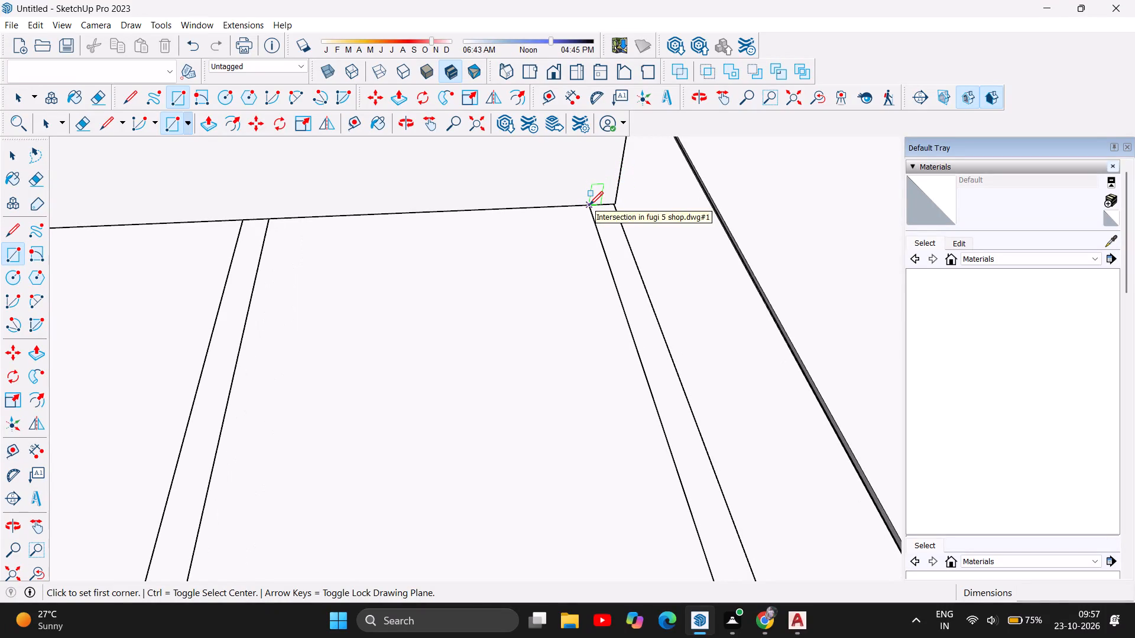
click(612, 201)
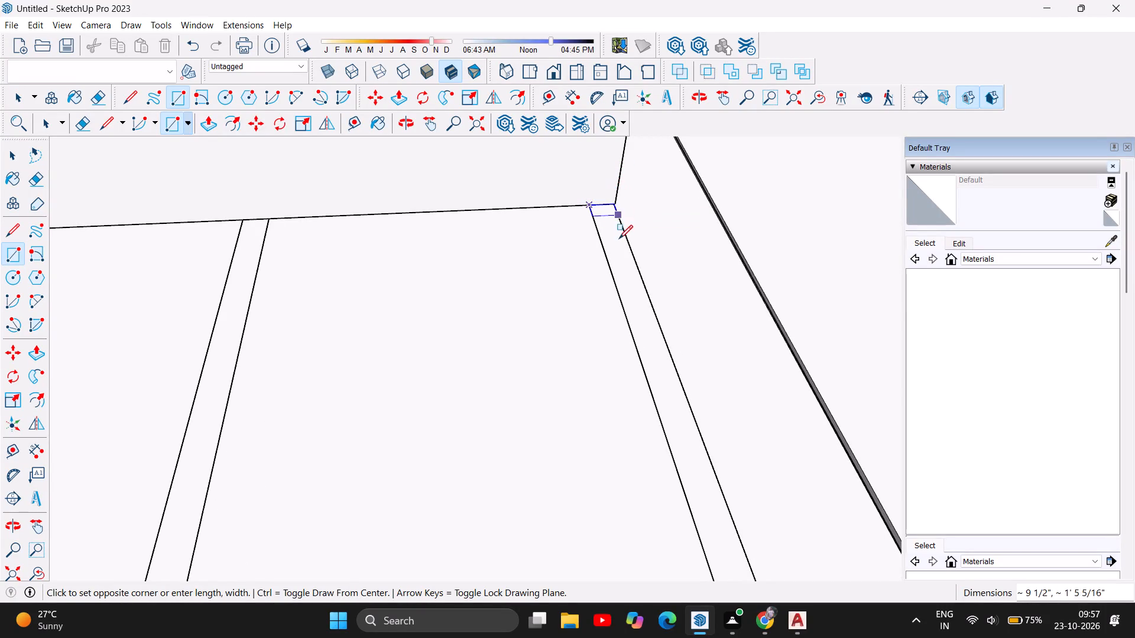
scroll(621, 247, down, 8)
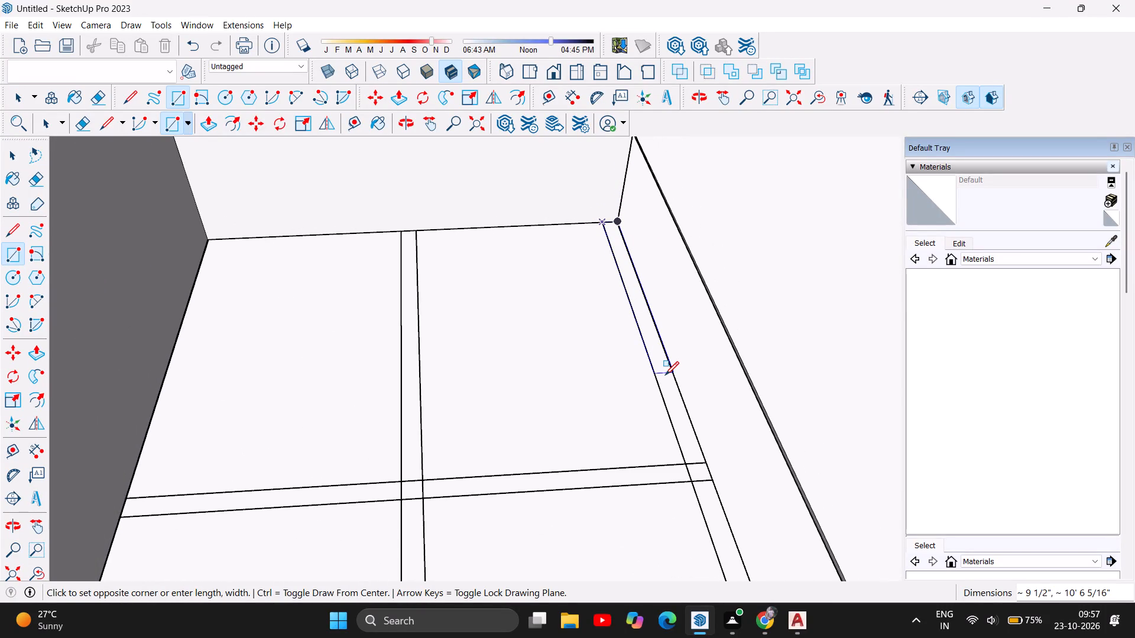
scroll(665, 375, down, 12)
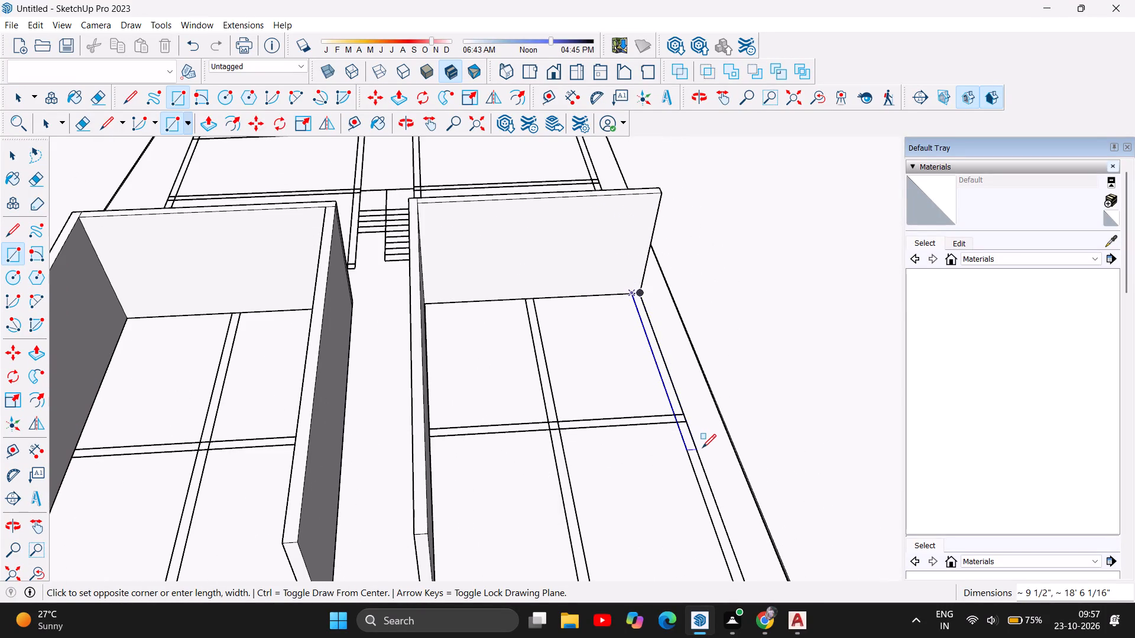
scroll(702, 448, down, 5)
scroll(737, 558, up, 2)
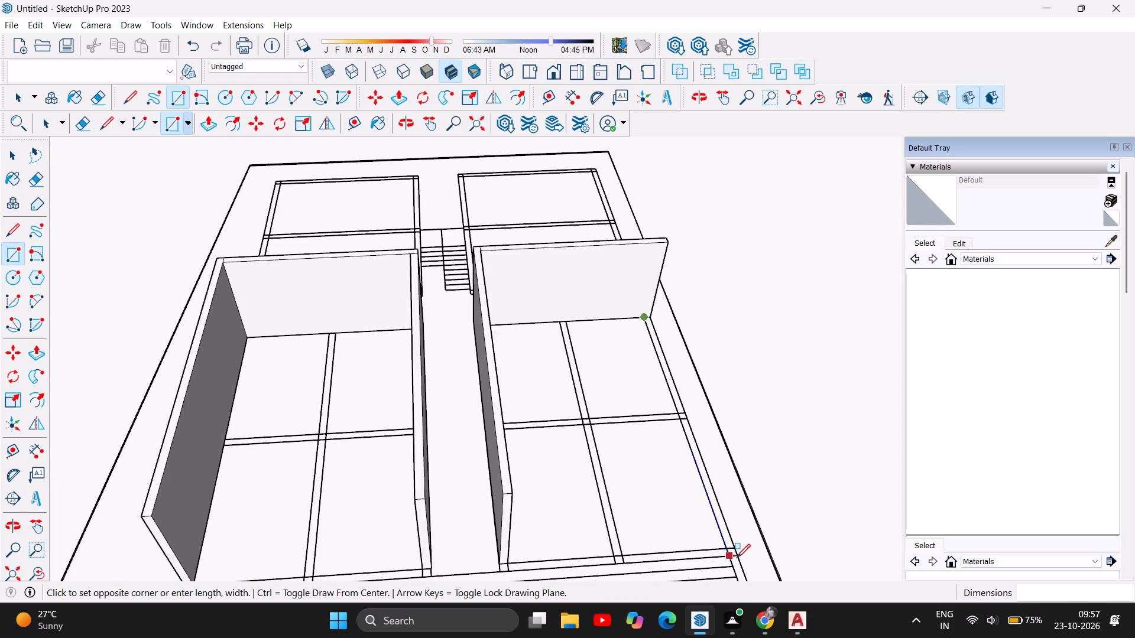
scroll(737, 558, up, 11)
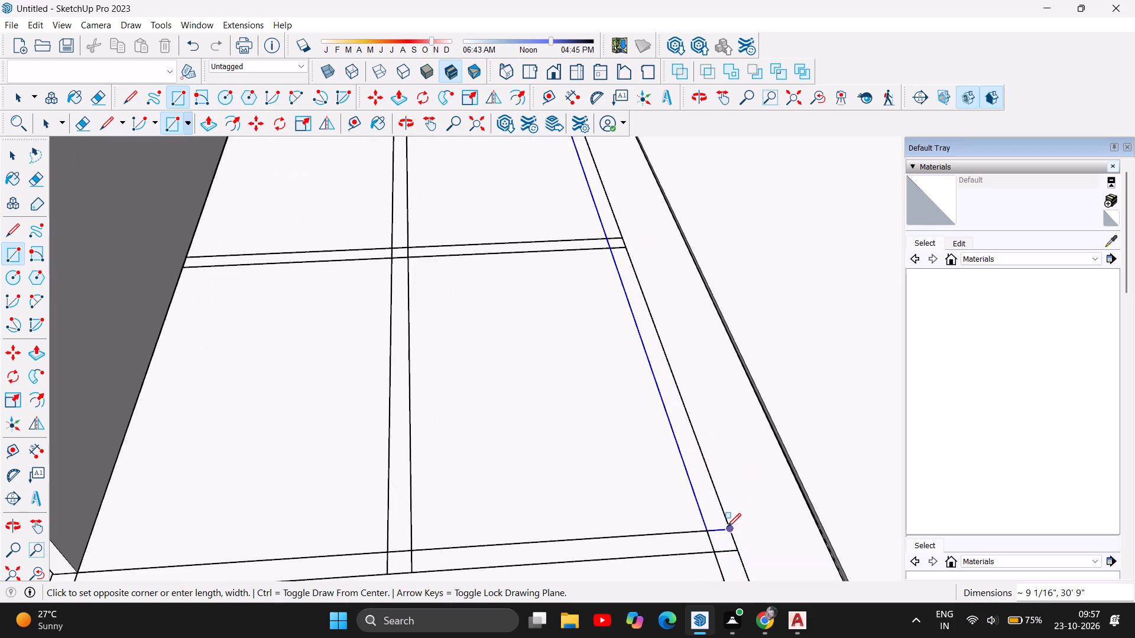
click(727, 527)
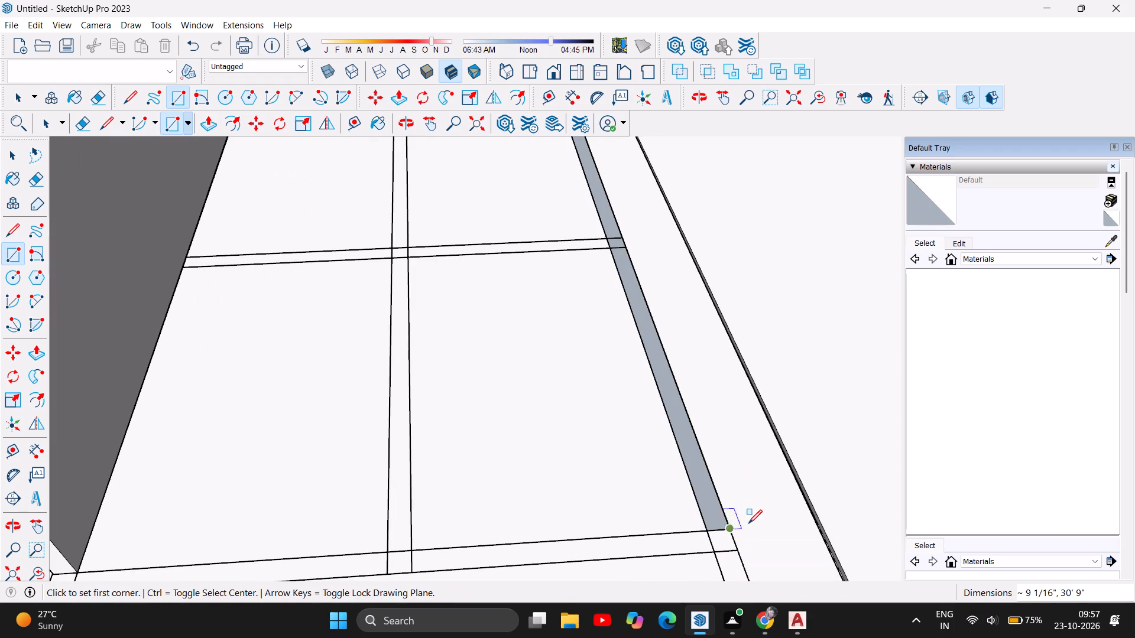
Push/Pull the new outer side-wall rectangle upward 11'.
click(399, 102)
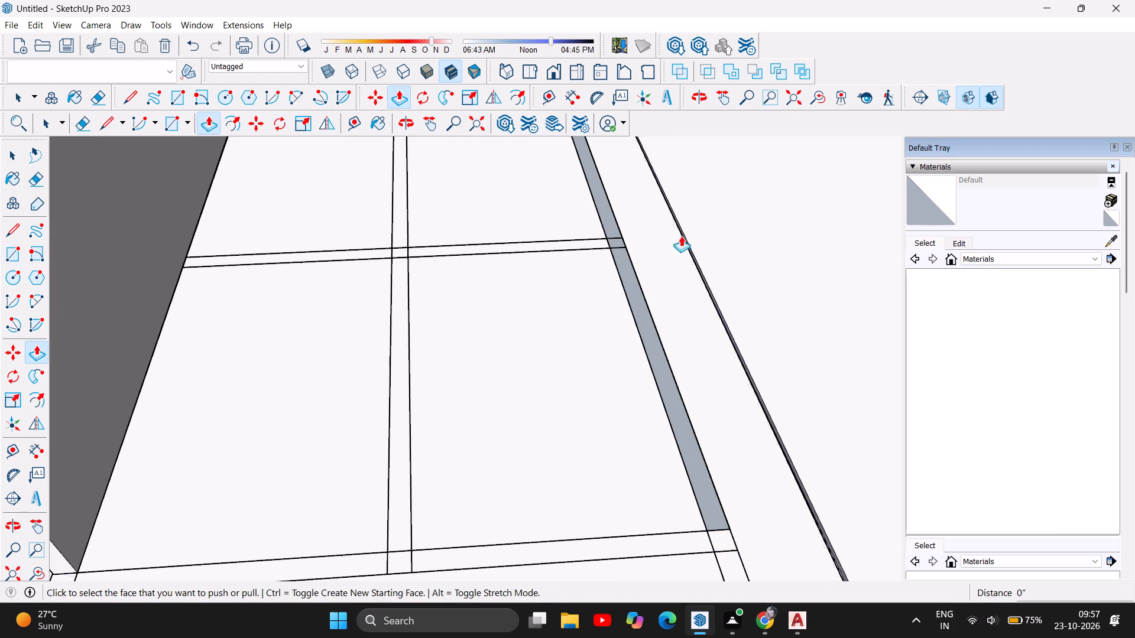
click(641, 308)
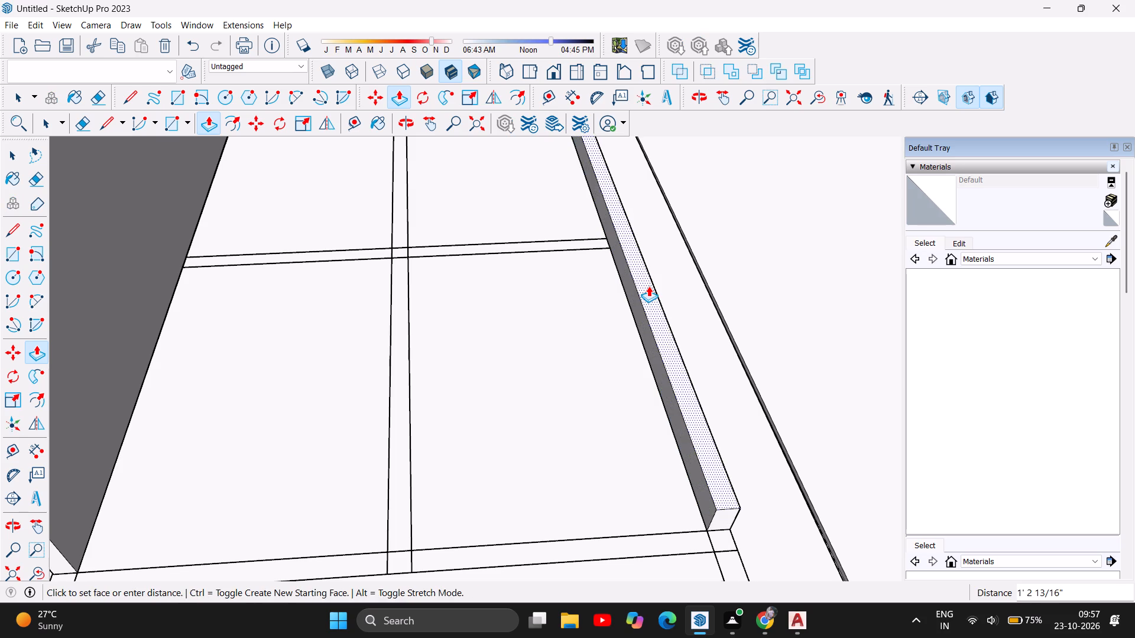
text(11)
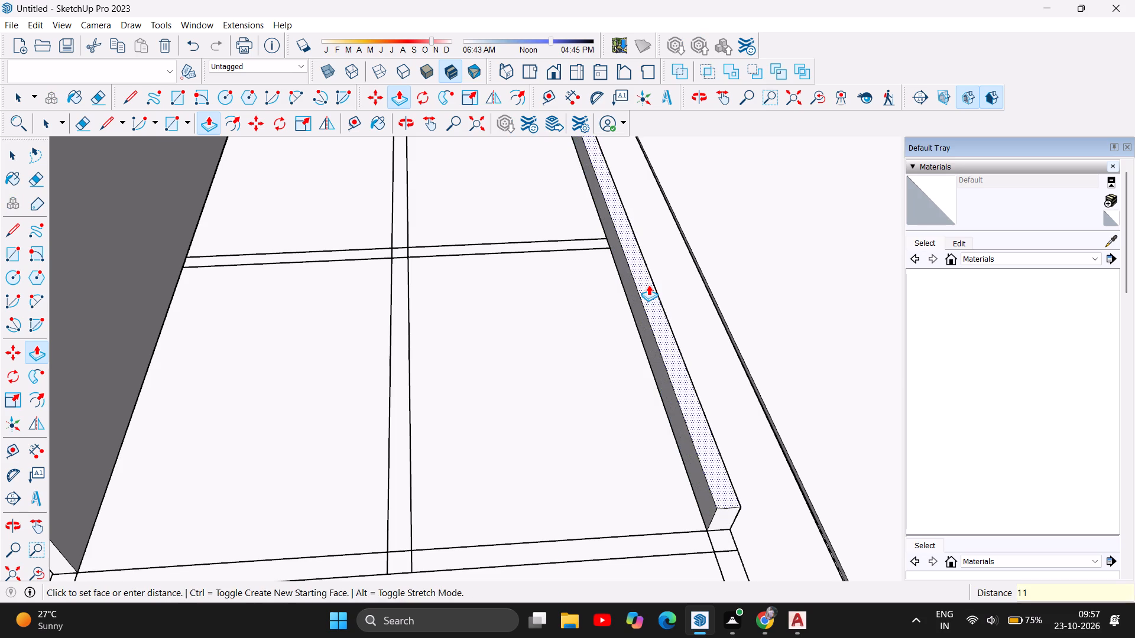
key(apostrophe)
key(Return)
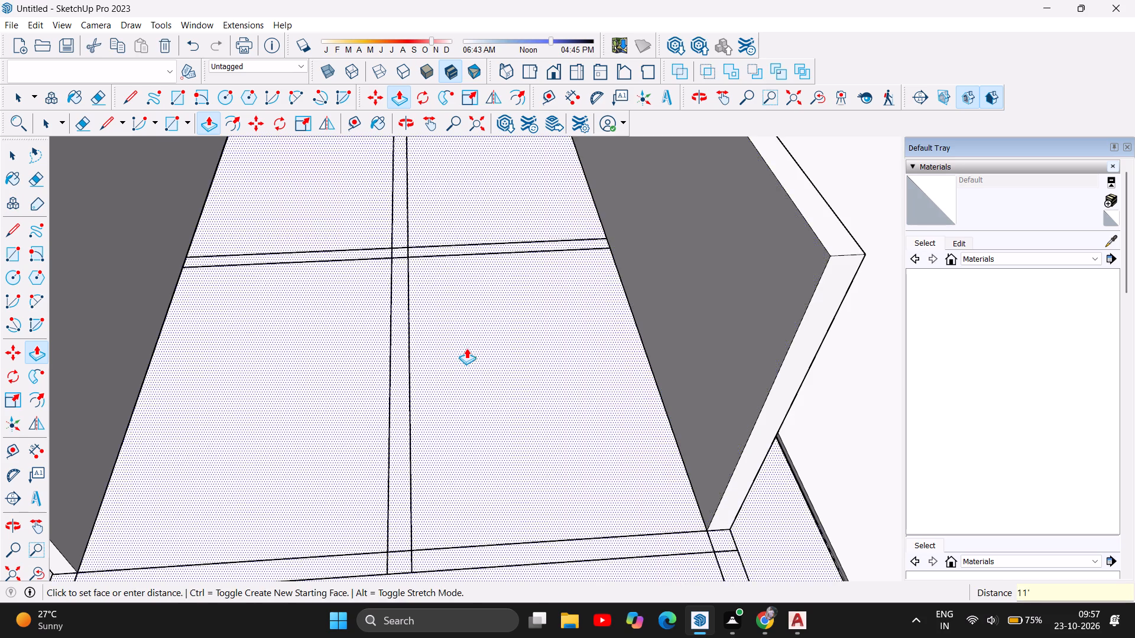
scroll(466, 349, down, 10)
scroll(749, 302, down, 2)
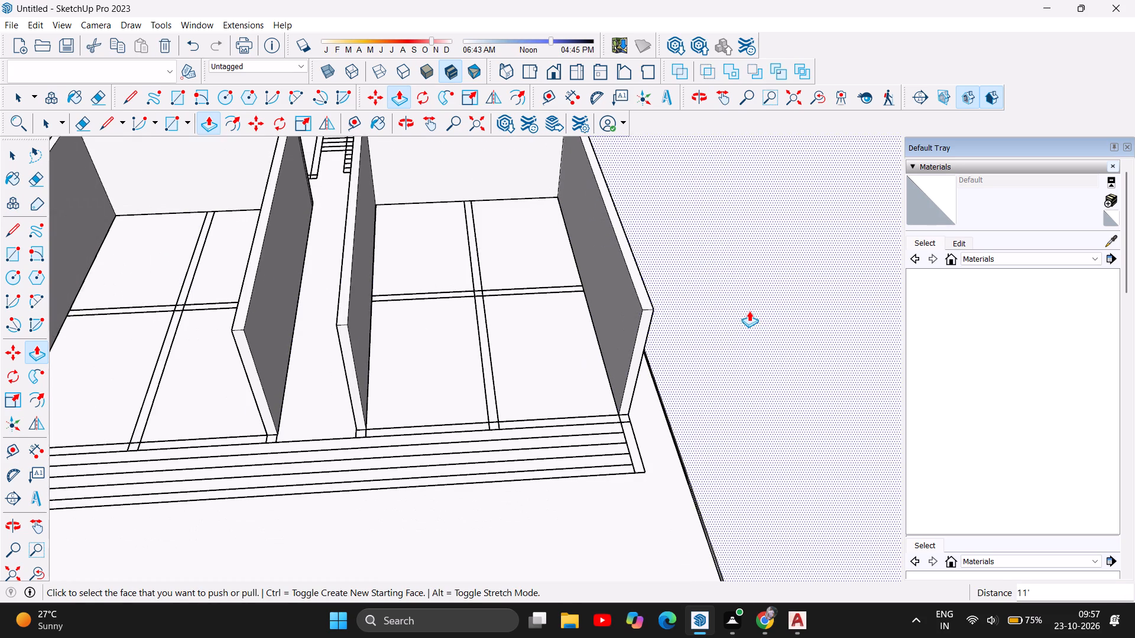
scroll(738, 330, down, 4)
scroll(501, 435, down, 5)
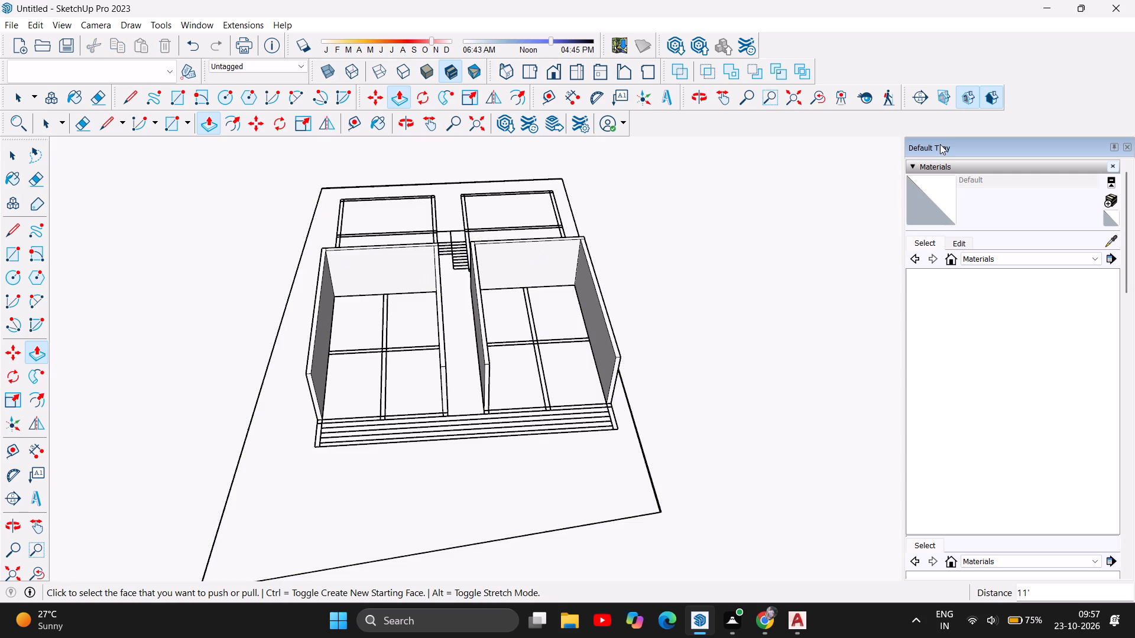
Examine the raised walls of both front shop blocks from the front, the side and the rear, ending with an overhead view.
click(403, 124)
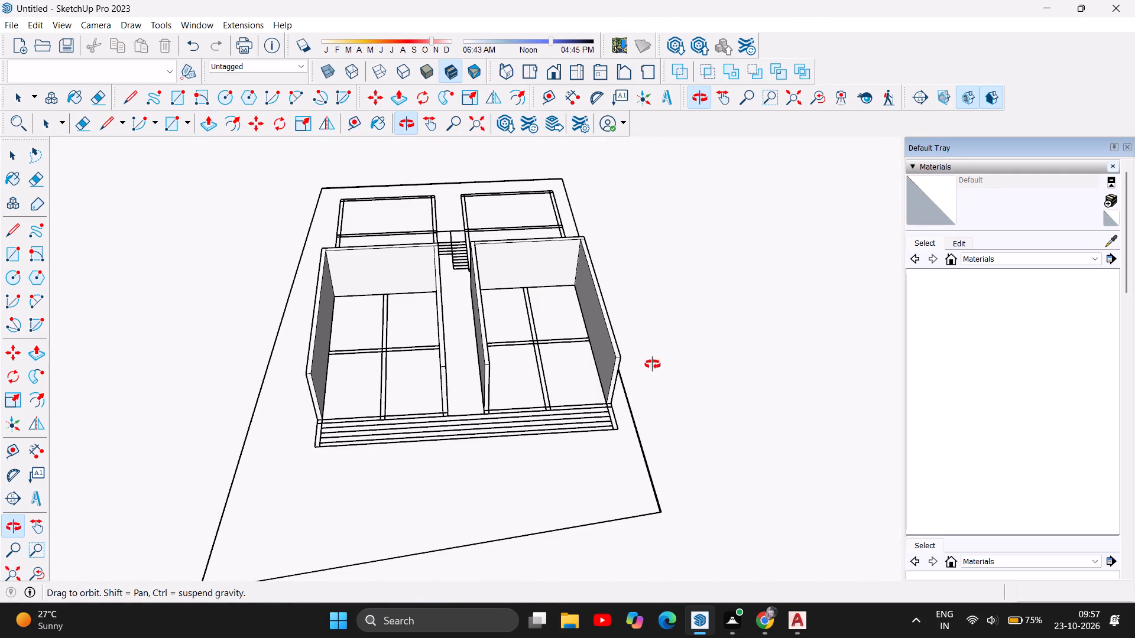
drag(621, 412, 587, 199)
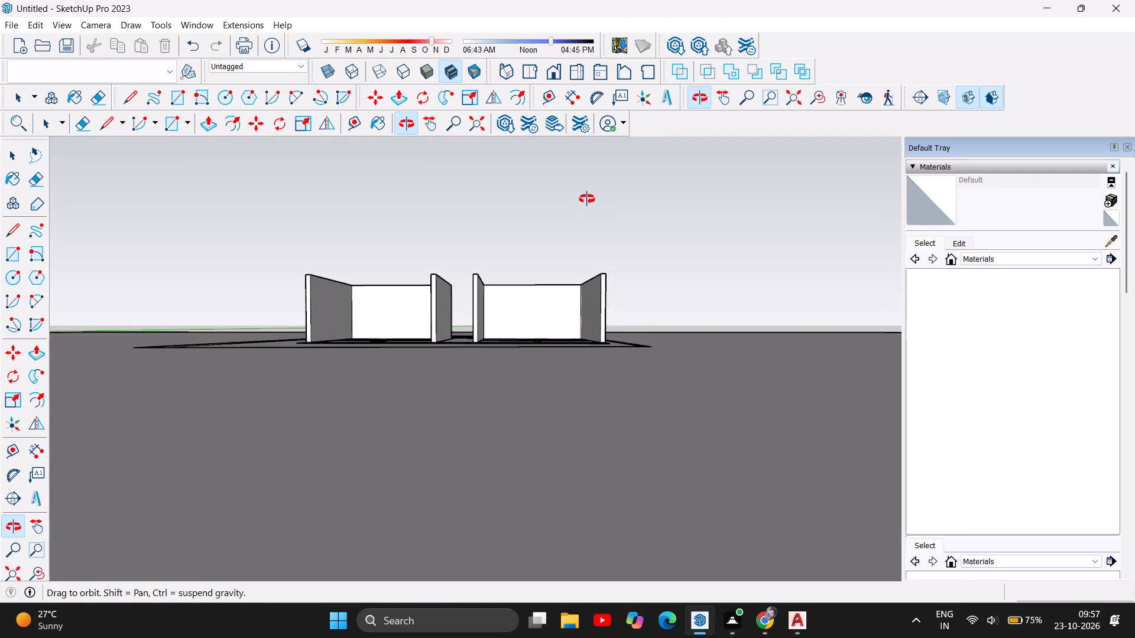
drag(587, 199, 404, 210)
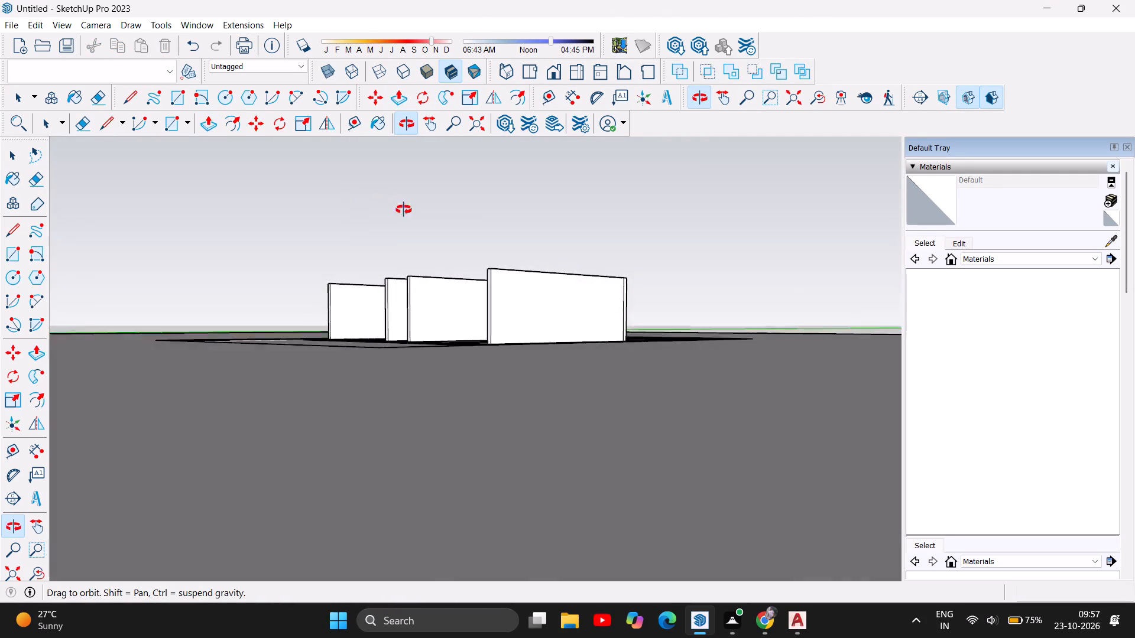
drag(404, 210, 635, 466)
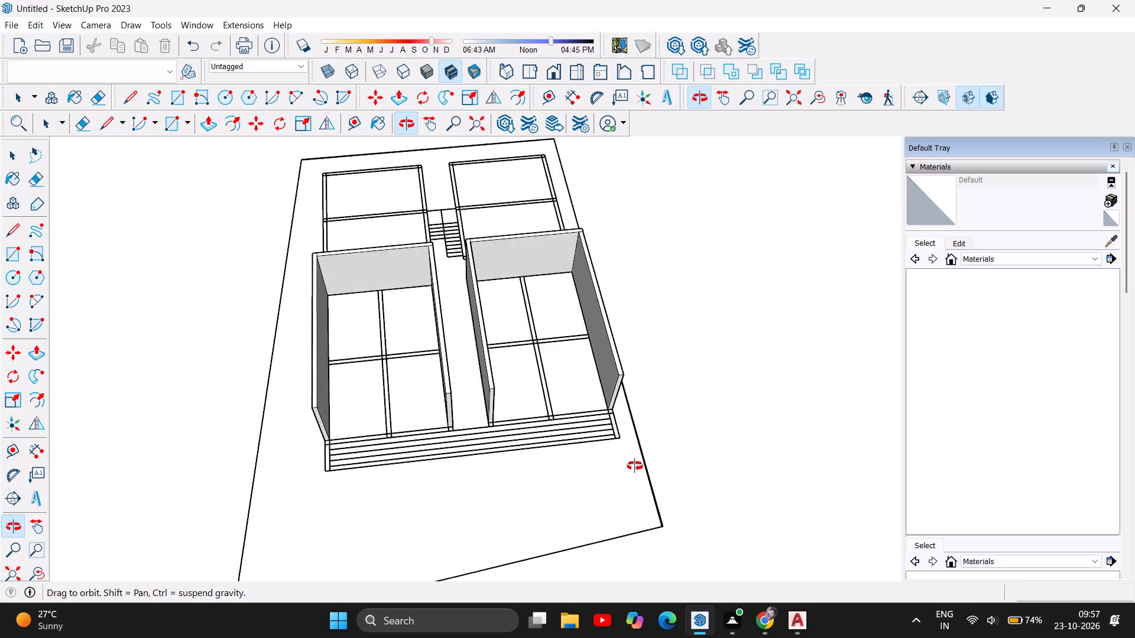
drag(635, 466, 197, 346)
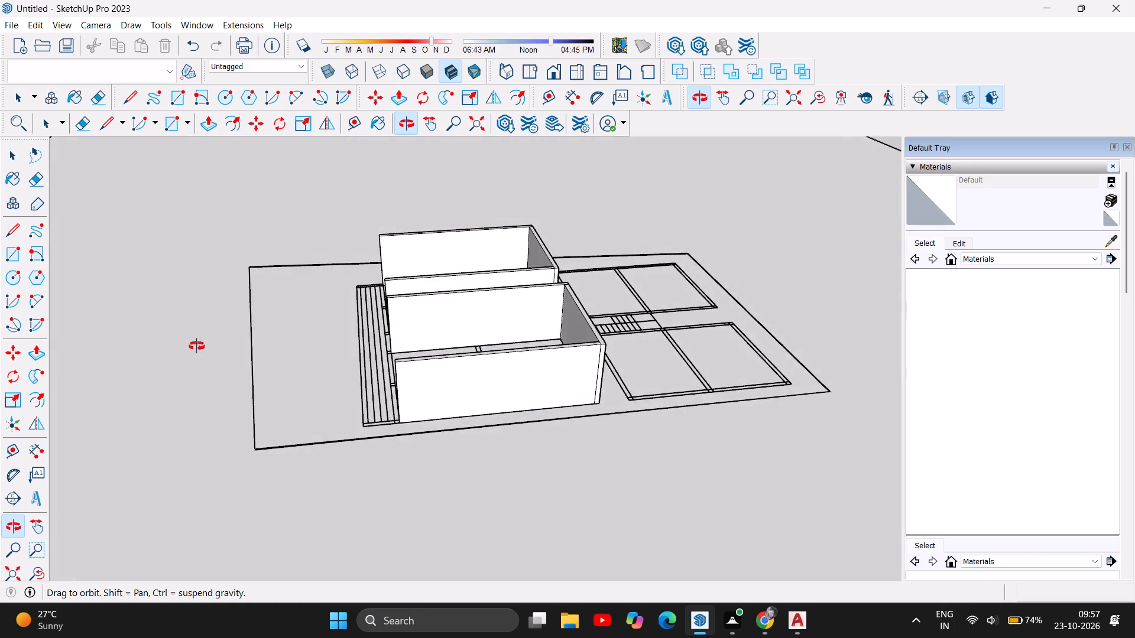
drag(197, 346, 1, 259)
drag(655, 351, 532, 345)
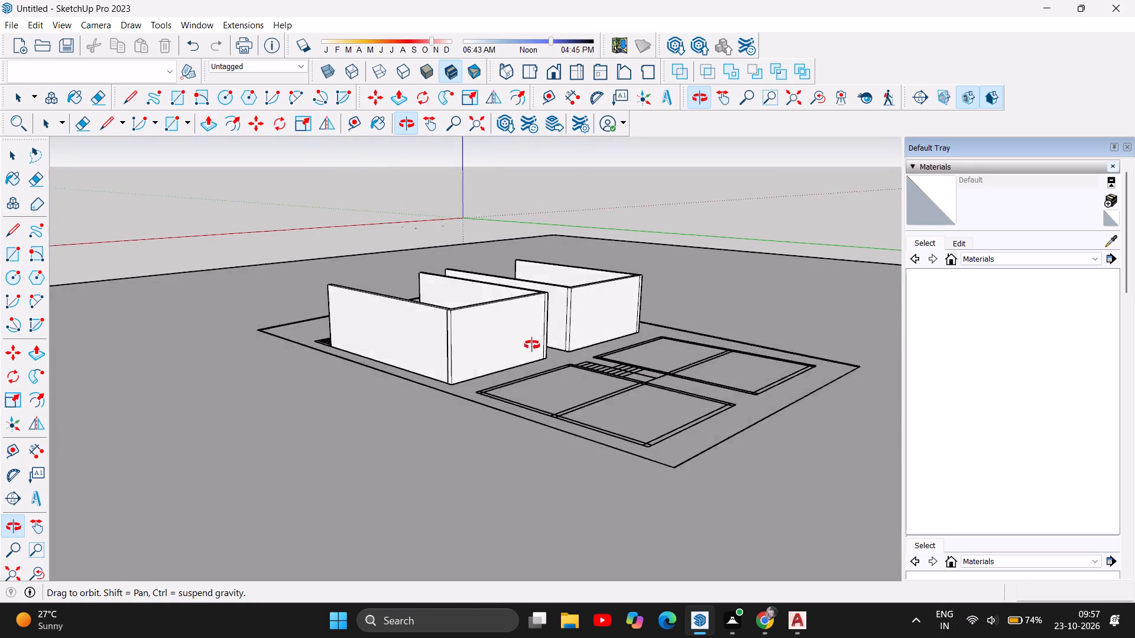
drag(532, 345, 349, 410)
drag(491, 302, 485, 413)
scroll(502, 298, down, 4)
drag(525, 364, 527, 474)
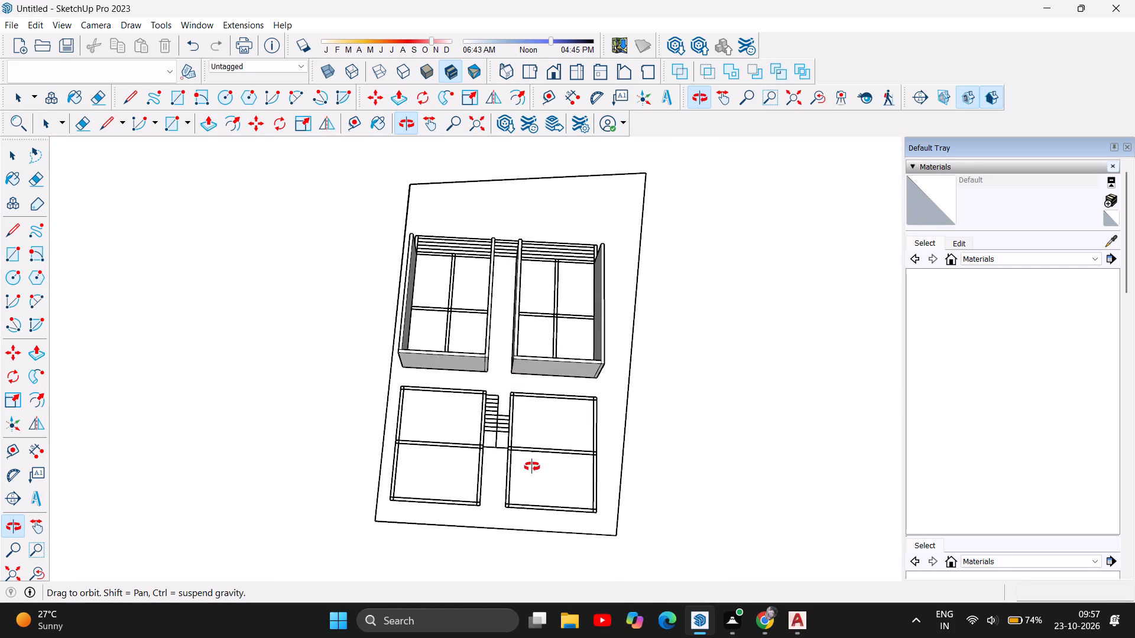
drag(534, 415, 629, 486)
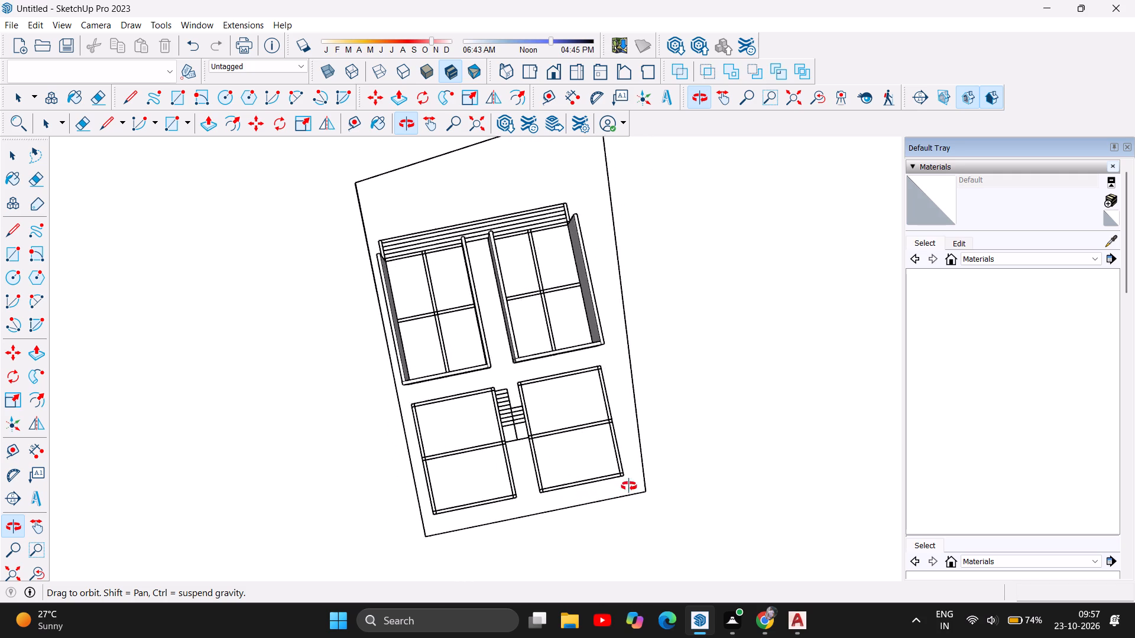
Examine the whole plot from all around, comparing the raised front blocks with the flat rear shop outlines and stair lines.
drag(629, 486, 821, 310)
drag(434, 385, 663, 313)
drag(415, 330, 621, 285)
drag(413, 345, 615, 331)
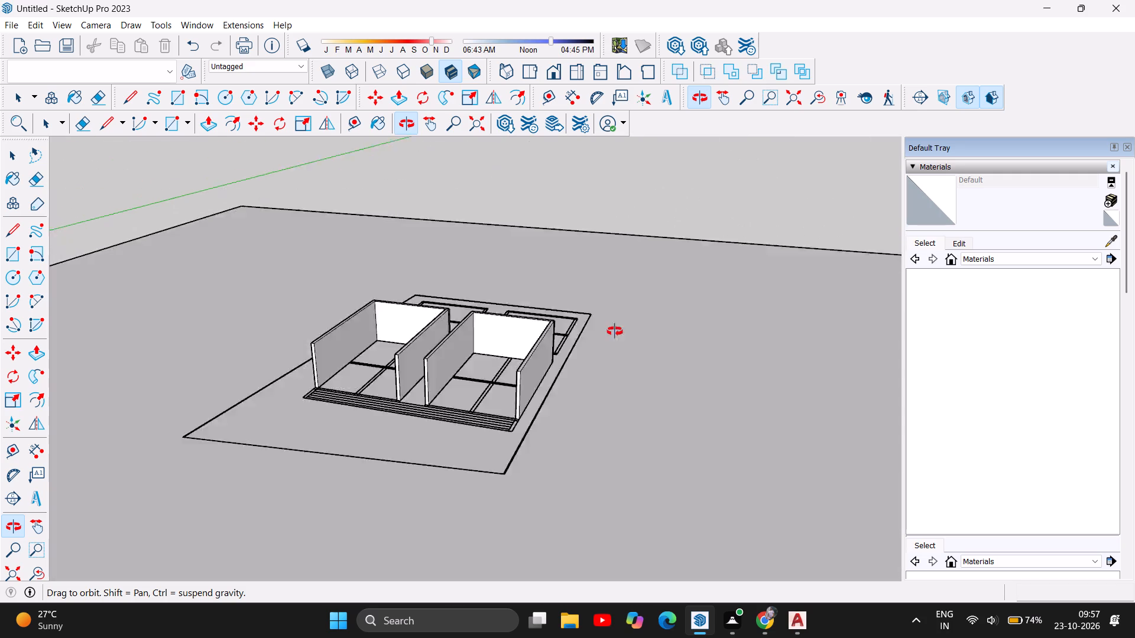
drag(615, 331, 664, 331)
drag(402, 351, 585, 338)
drag(272, 406, 628, 437)
drag(406, 457, 689, 452)
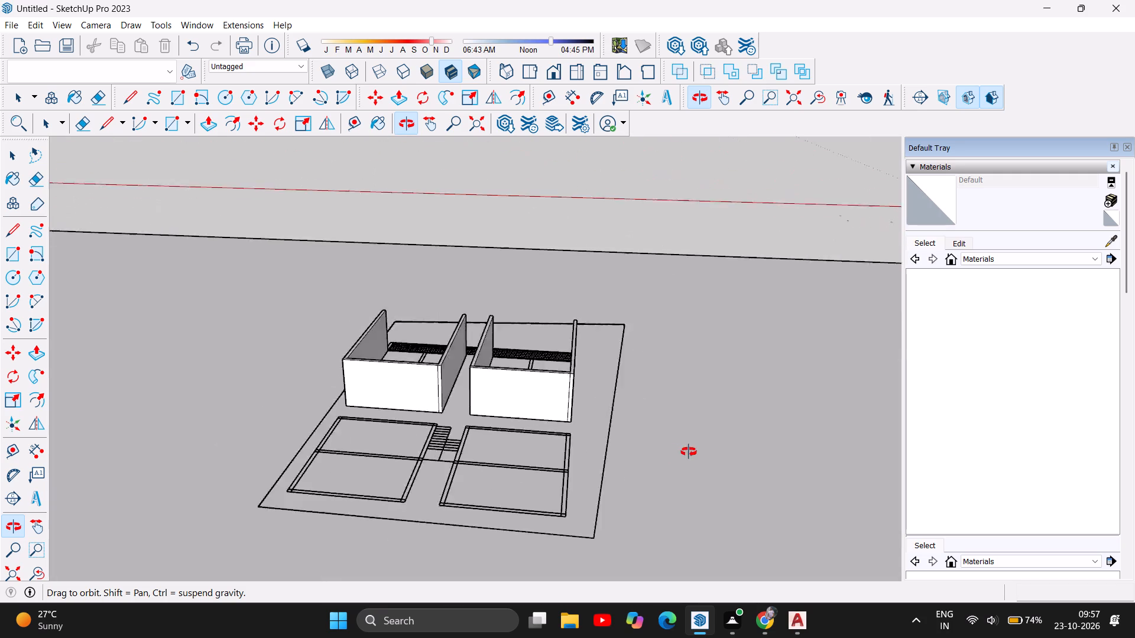
drag(689, 452, 691, 451)
drag(431, 459, 638, 470)
drag(526, 486, 685, 453)
drag(685, 453, 546, 466)
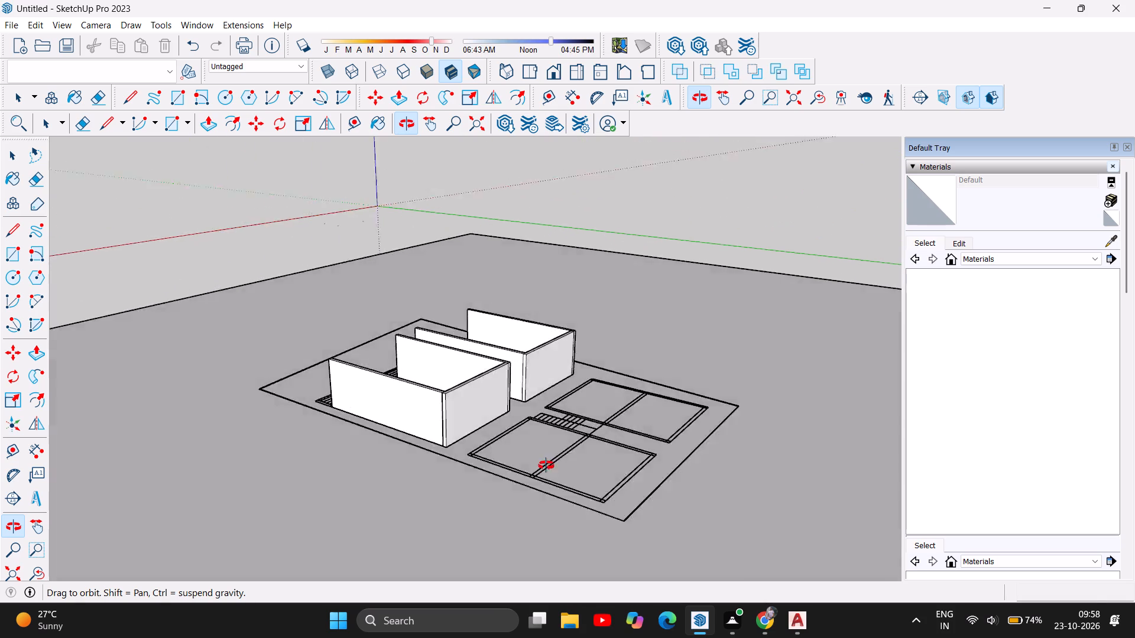
drag(546, 466, 338, 468)
drag(433, 467, 423, 637)
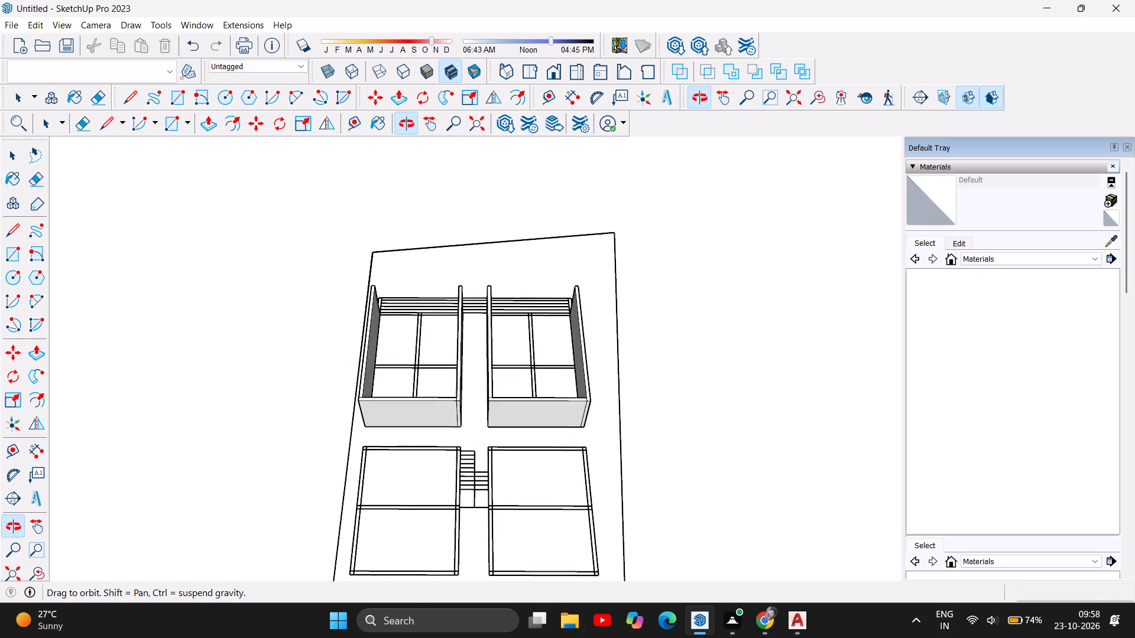
scroll(477, 316, down, 5)
drag(471, 359, 479, 464)
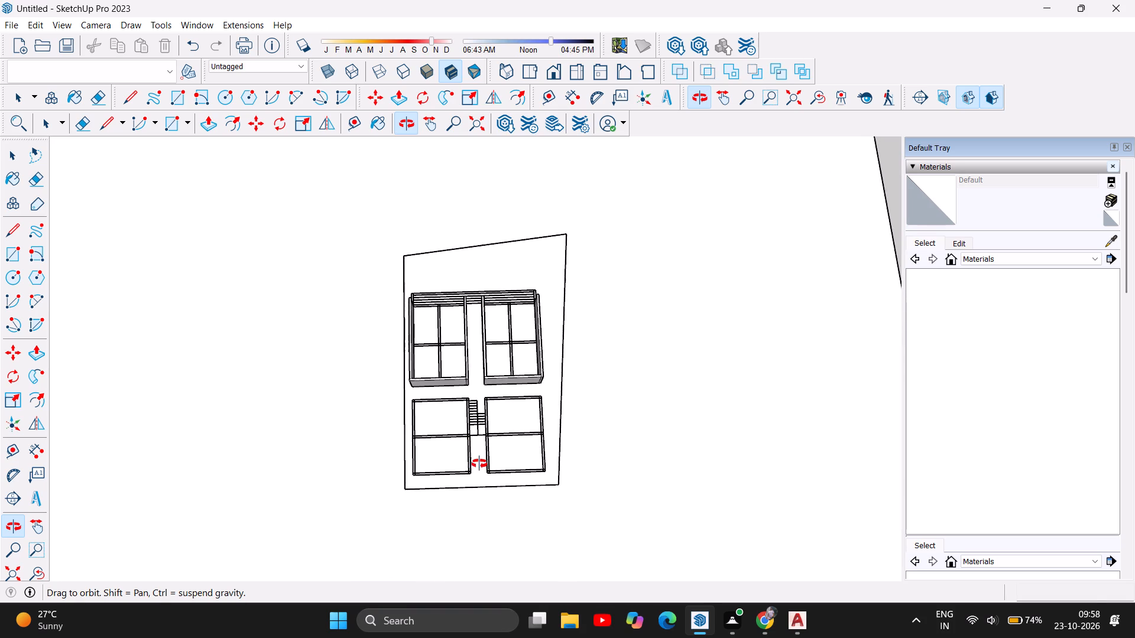
drag(479, 464, 518, 340)
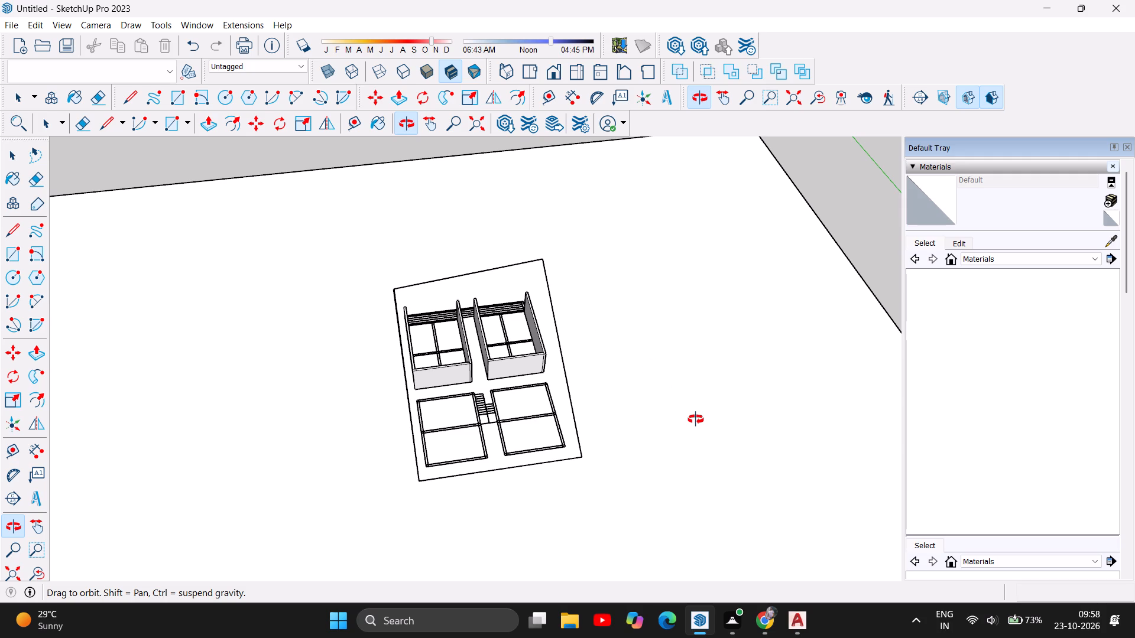
Measure the length of a rear shop block's outer side wall with the Dimension tool, without placing a dimension.
drag(695, 418, 661, 349)
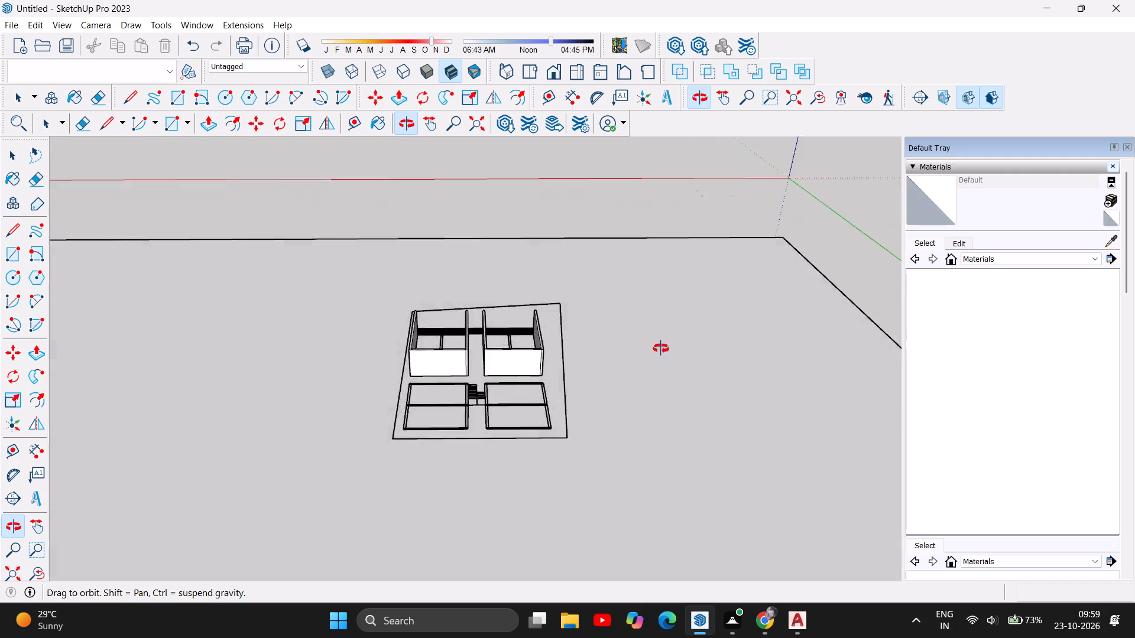
drag(661, 349, 607, 512)
scroll(417, 480, up, 5)
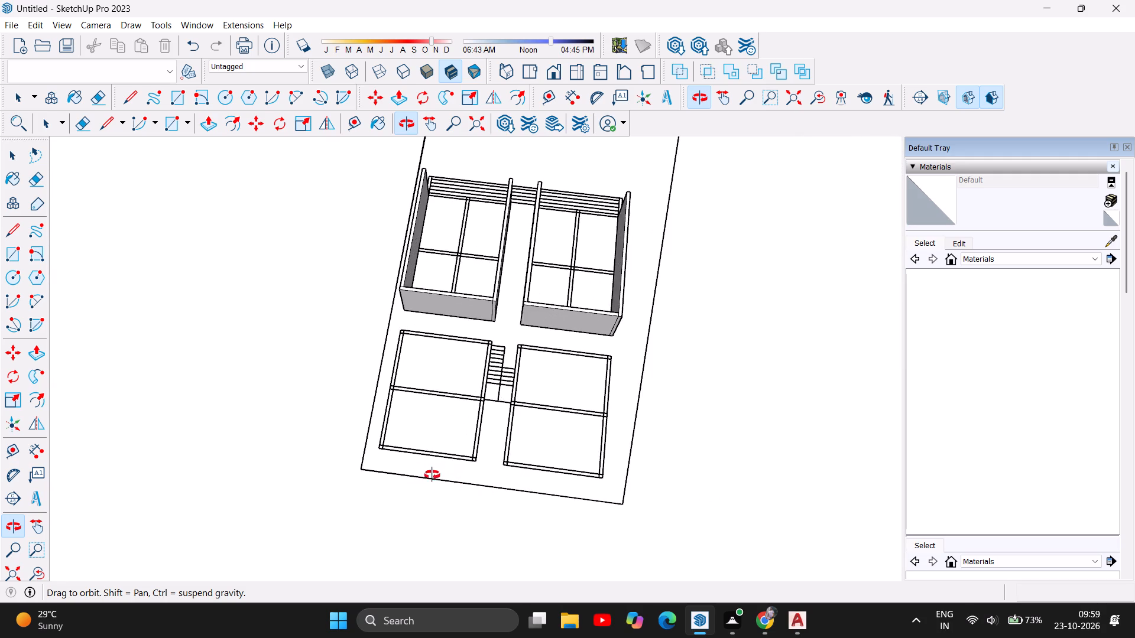
scroll(453, 409, up, 3)
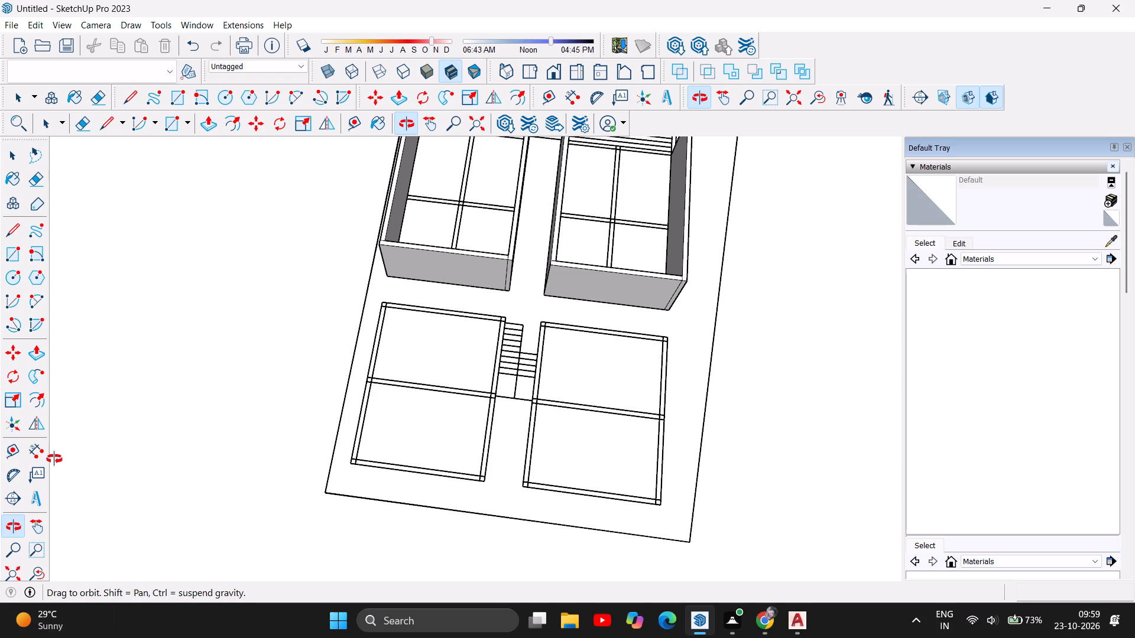
click(31, 453)
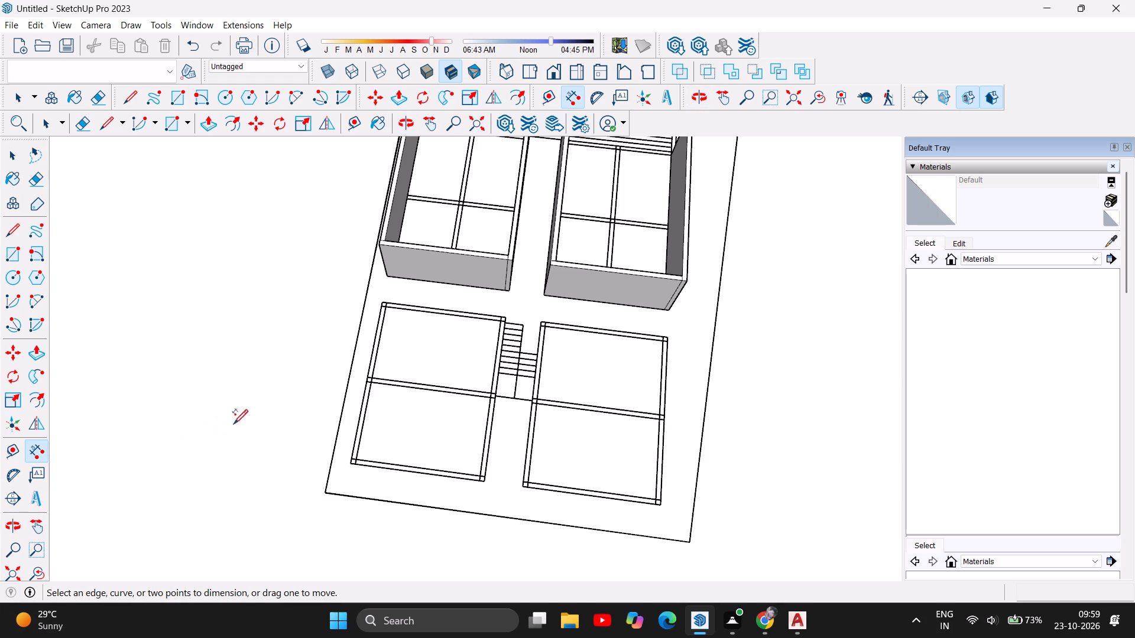
scroll(360, 467, up, 7)
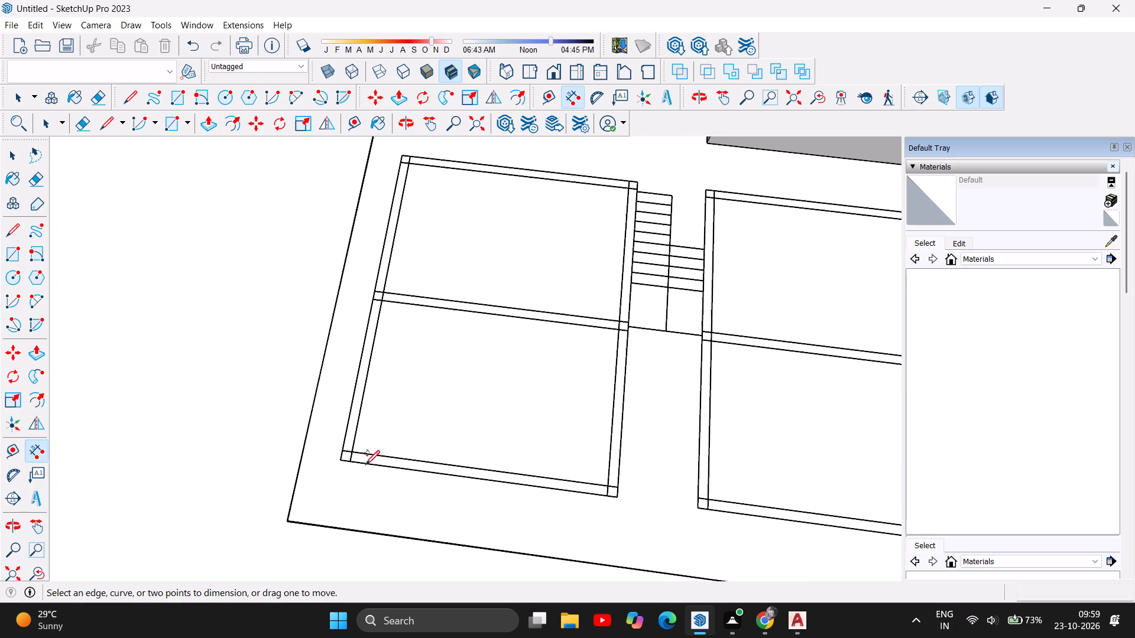
click(351, 461)
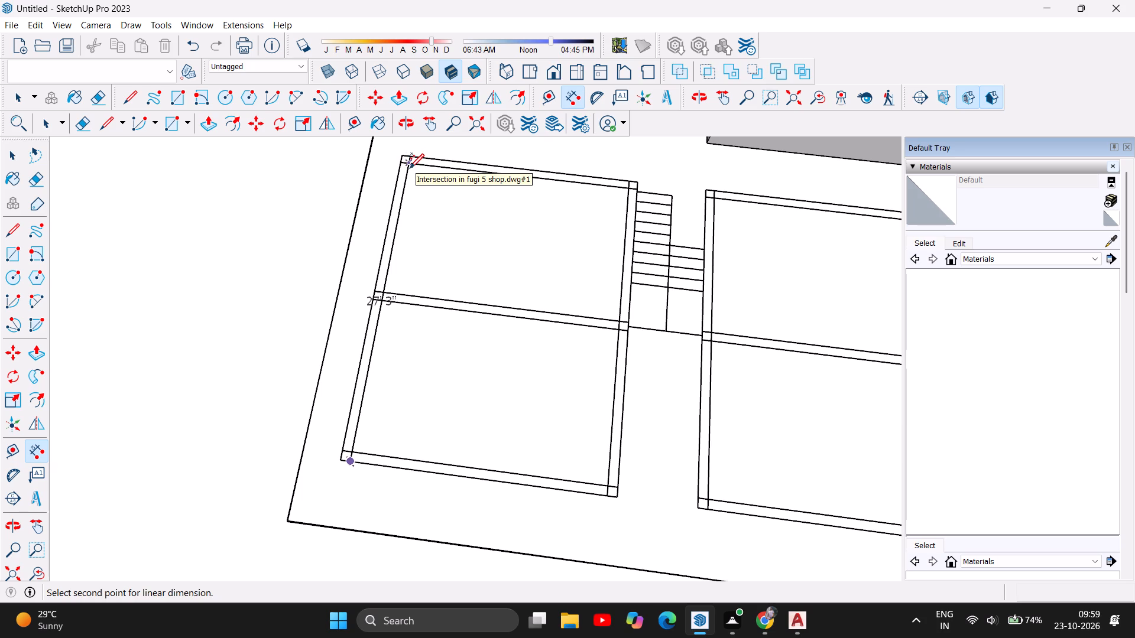
key(Escape)
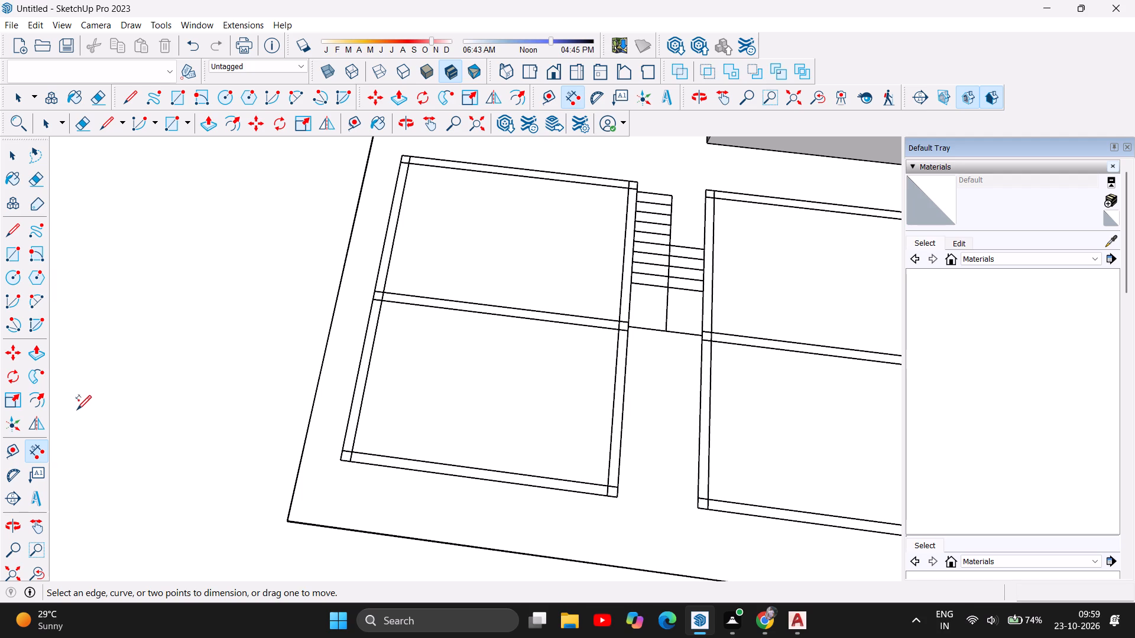
Examine the raised front shop blocks from the rear corner, a low front view and an elevated view over the front steps.
scroll(194, 406, down, 4)
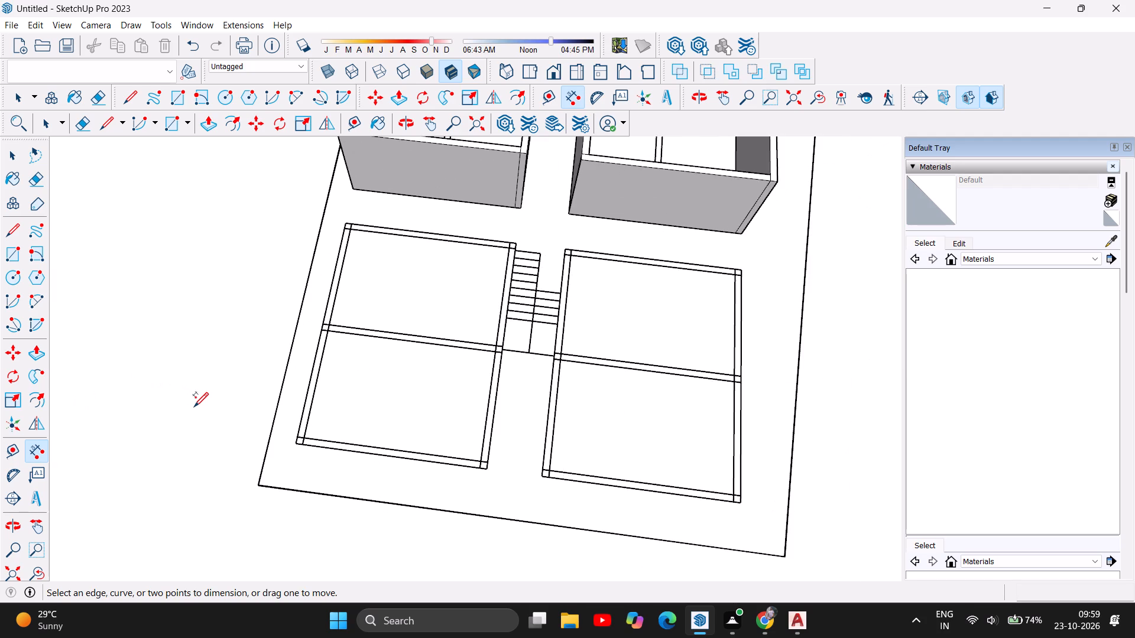
scroll(194, 406, down, 5)
scroll(449, 391, down, 5)
scroll(583, 377, down, 4)
scroll(585, 380, up, 3)
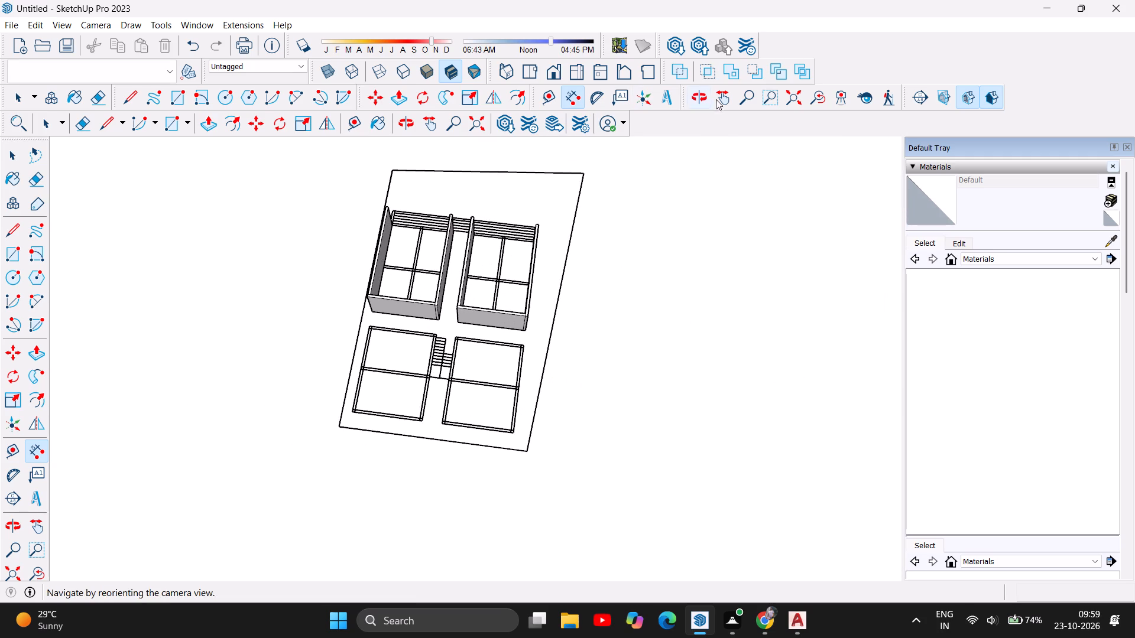
click(695, 92)
drag(711, 382, 445, 318)
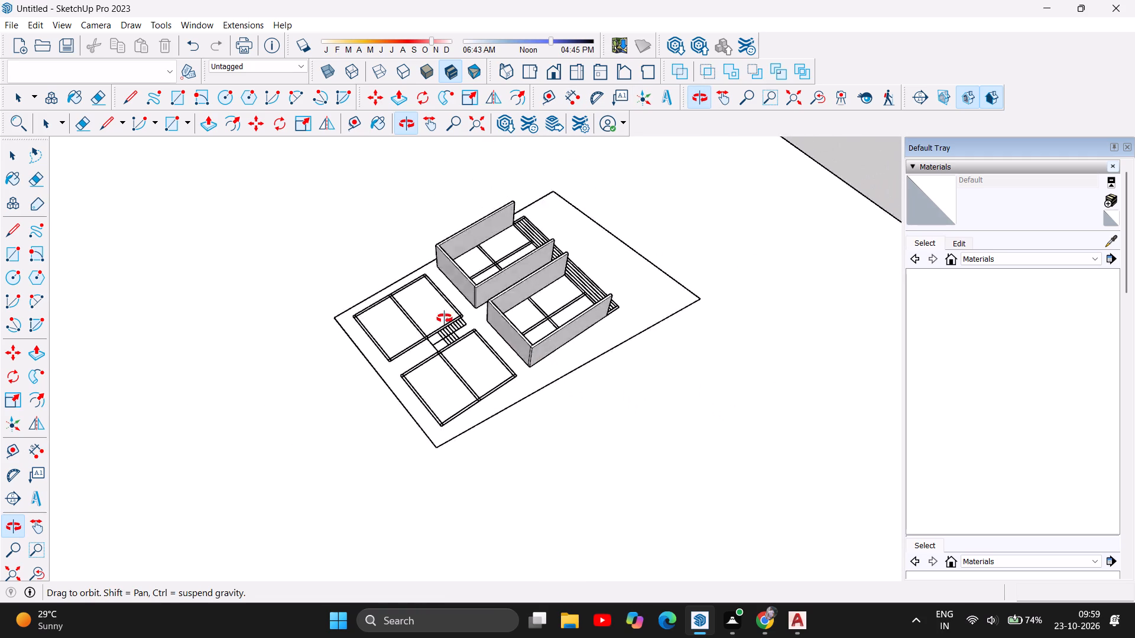
drag(445, 318, 362, 307)
drag(735, 266, 325, 224)
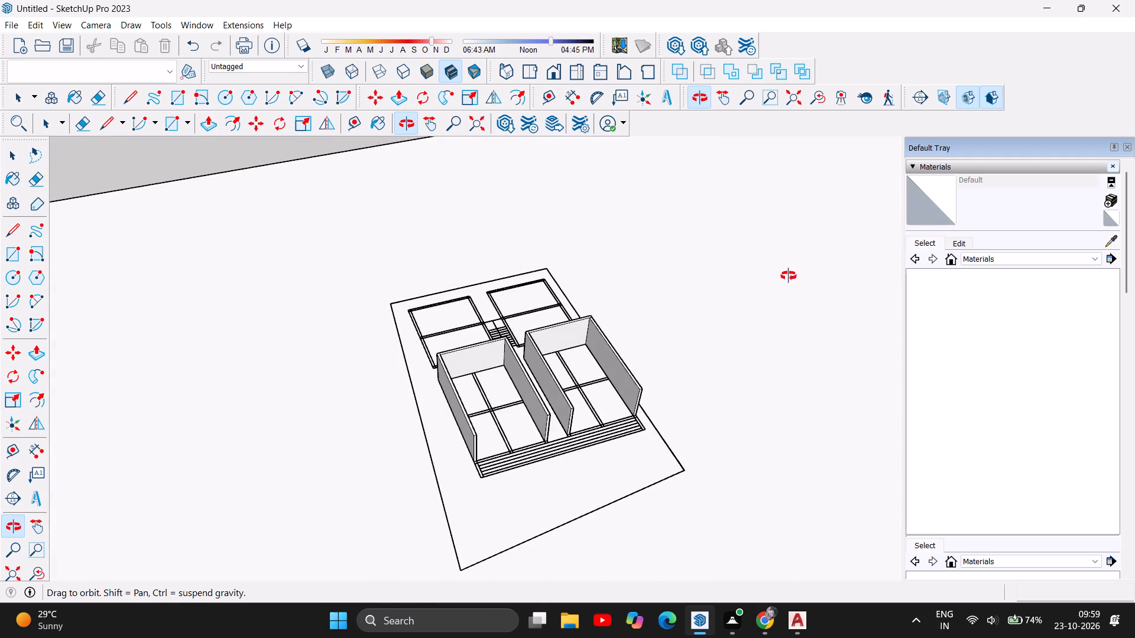
drag(791, 285, 633, 131)
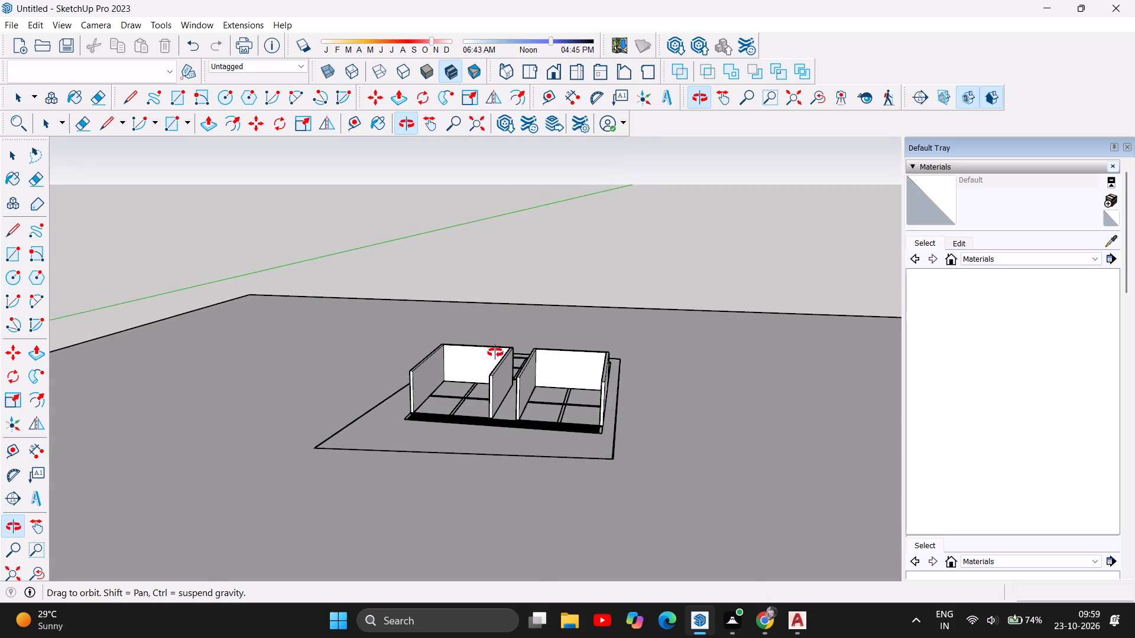
scroll(496, 353, up, 5)
scroll(557, 467, up, 2)
drag(529, 429, 563, 520)
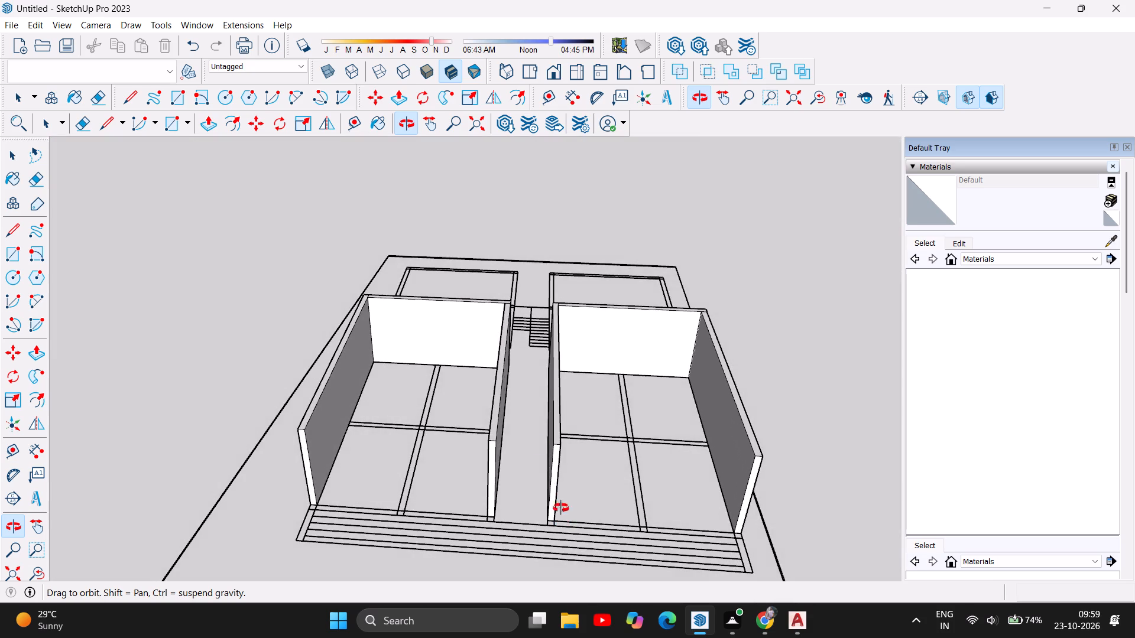
scroll(488, 338, down, 7)
scroll(528, 408, up, 5)
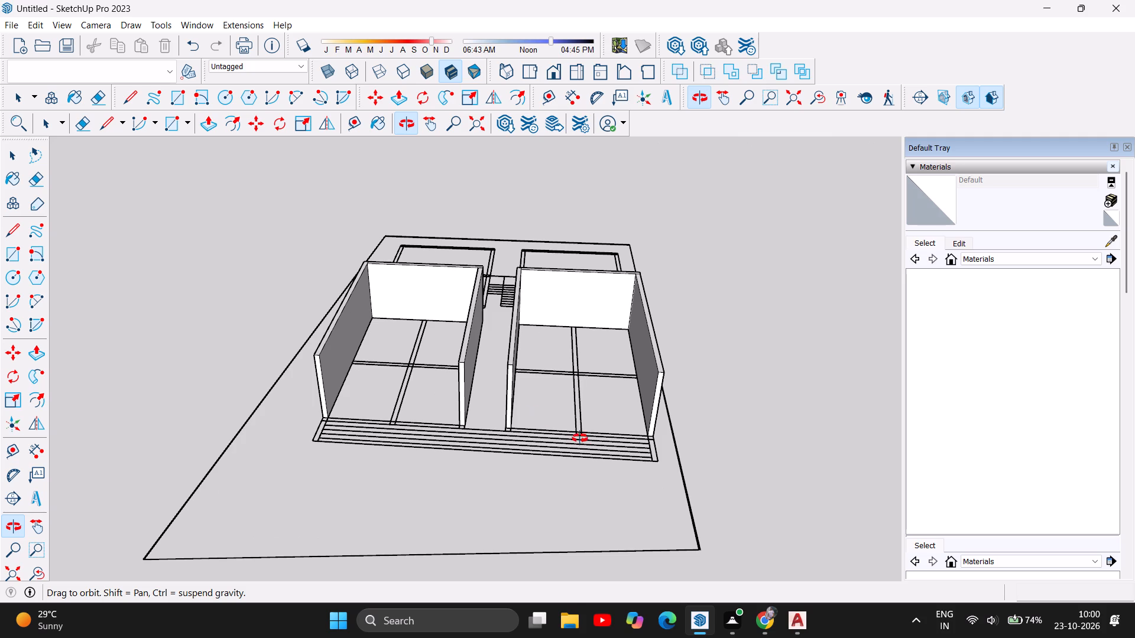
Examine the front blocks from above the front steps, then the rear shop outlines and stair lines behind them.
drag(580, 438, 652, 521)
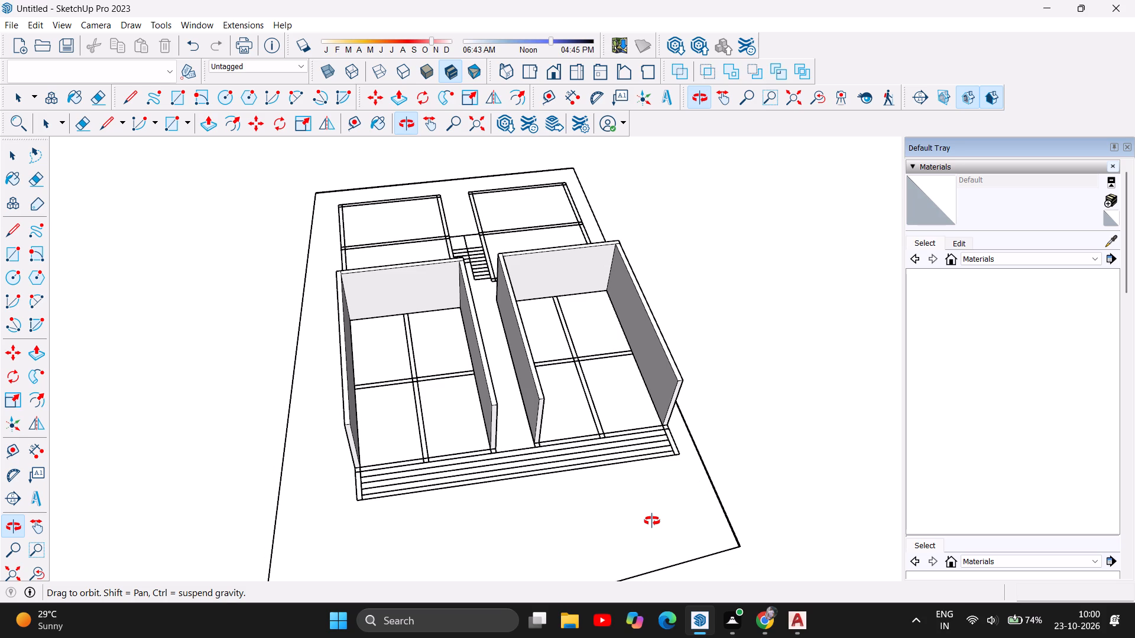
drag(641, 508, 609, 489)
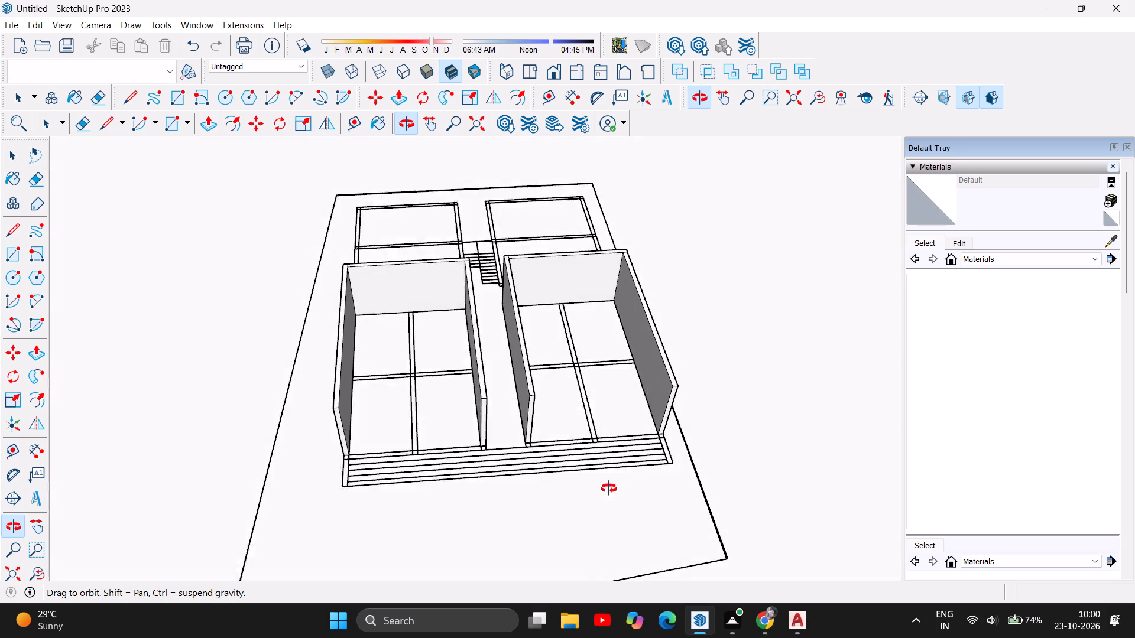
drag(609, 489, 600, 482)
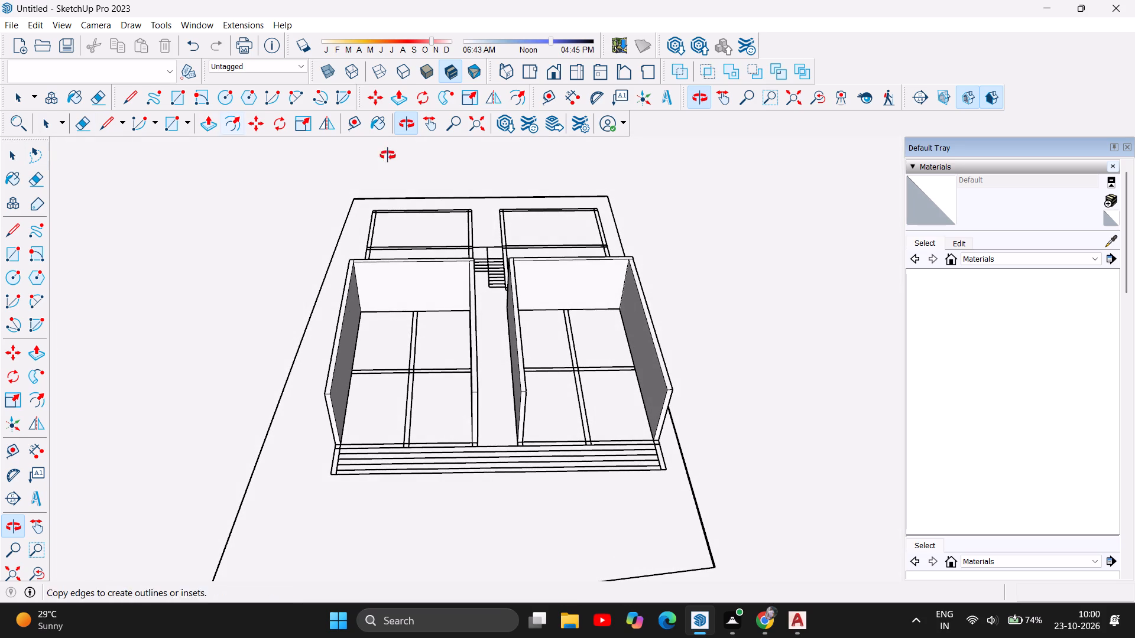
drag(578, 265, 359, 287)
drag(696, 279, 359, 276)
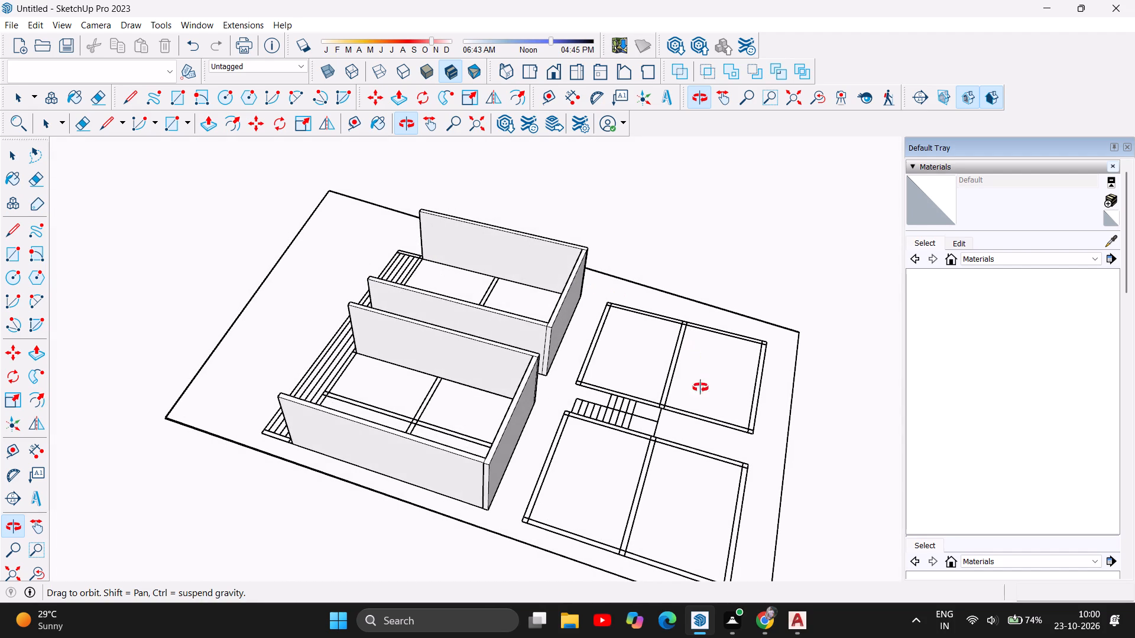
scroll(711, 432, up, 6)
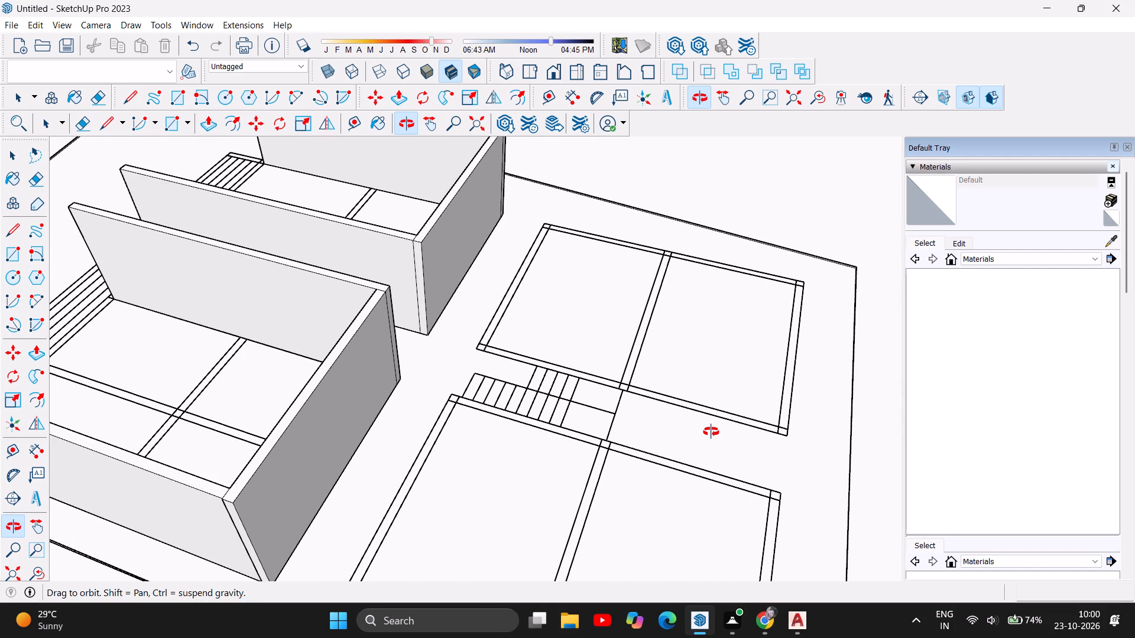
scroll(711, 432, down, 6)
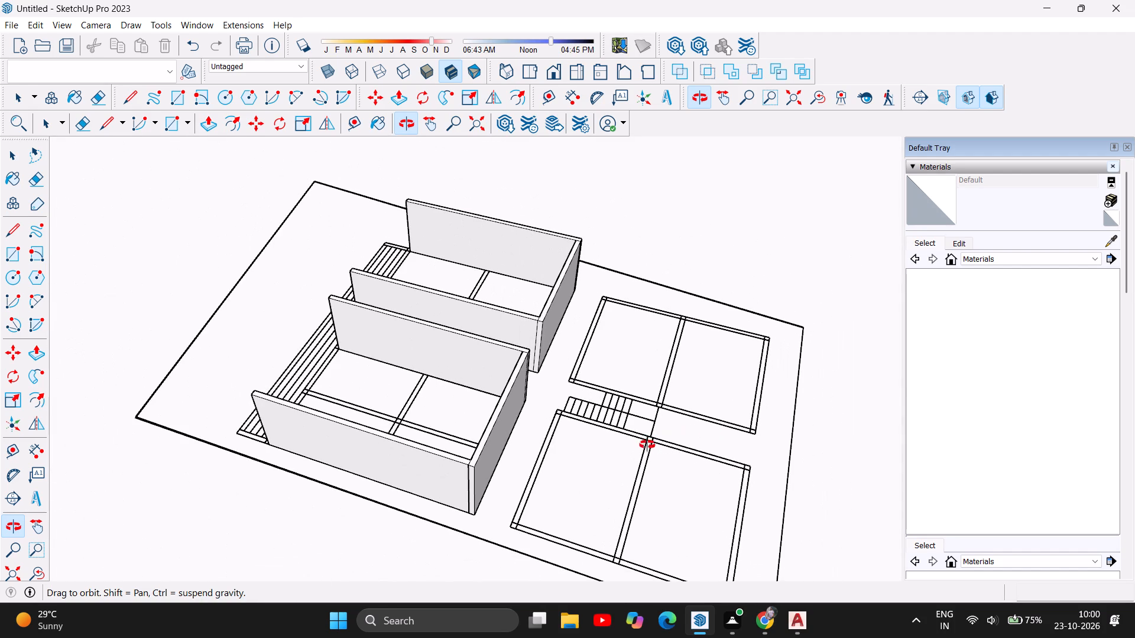
drag(635, 477, 647, 427)
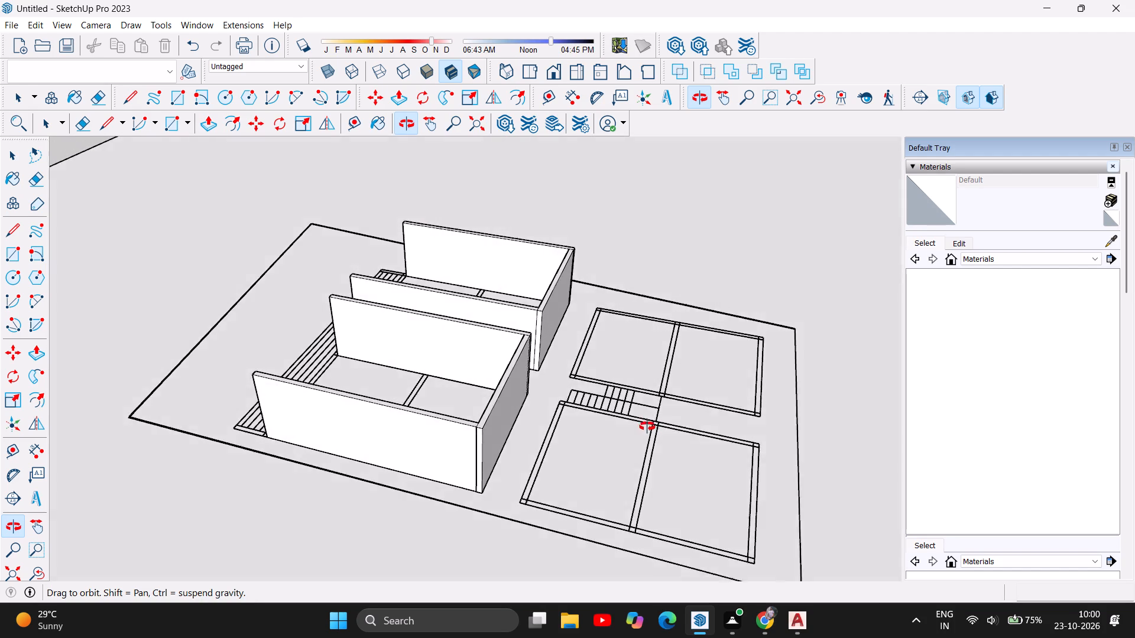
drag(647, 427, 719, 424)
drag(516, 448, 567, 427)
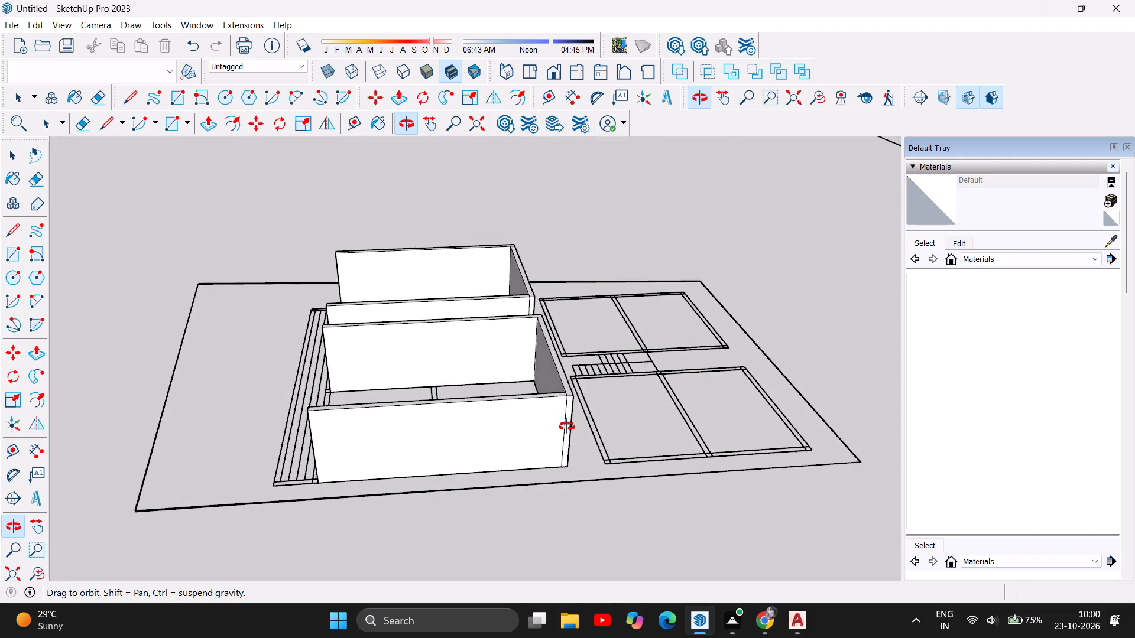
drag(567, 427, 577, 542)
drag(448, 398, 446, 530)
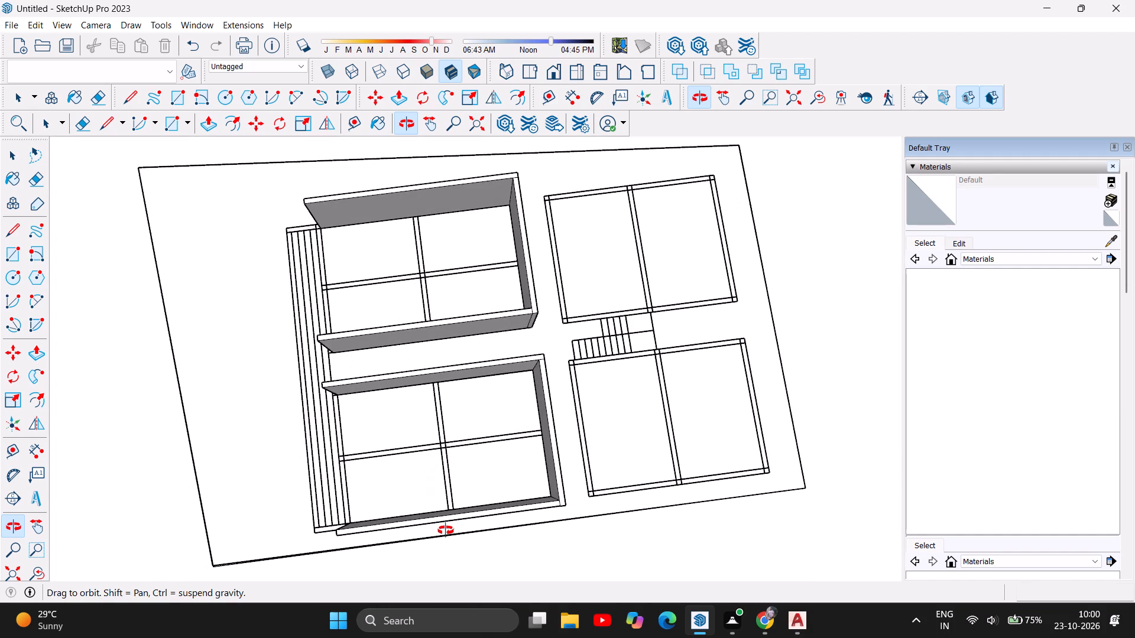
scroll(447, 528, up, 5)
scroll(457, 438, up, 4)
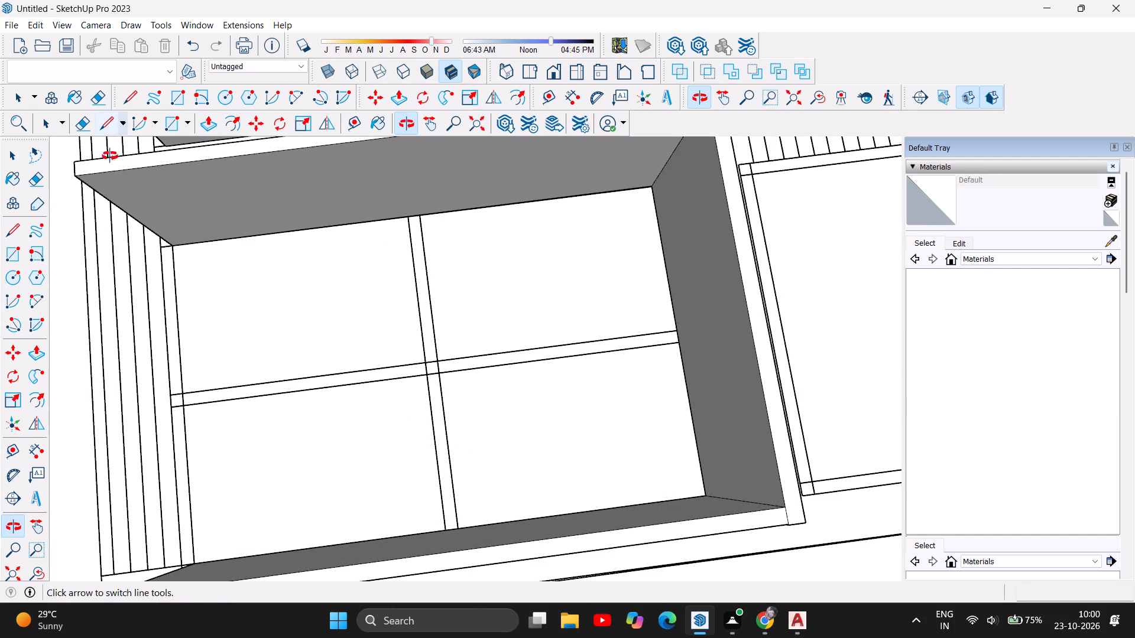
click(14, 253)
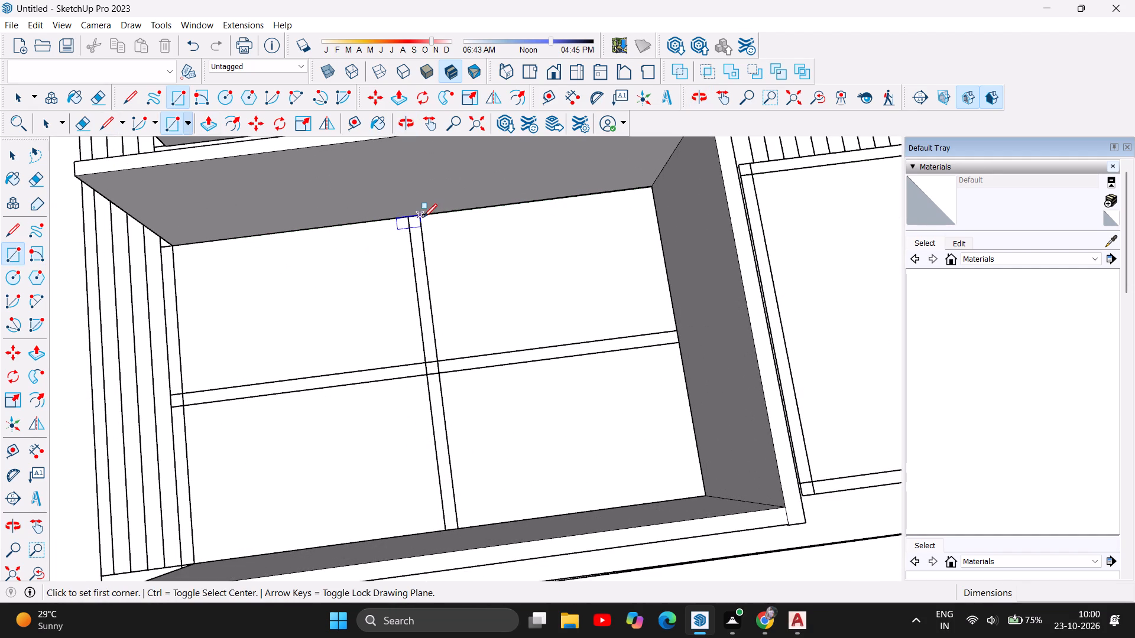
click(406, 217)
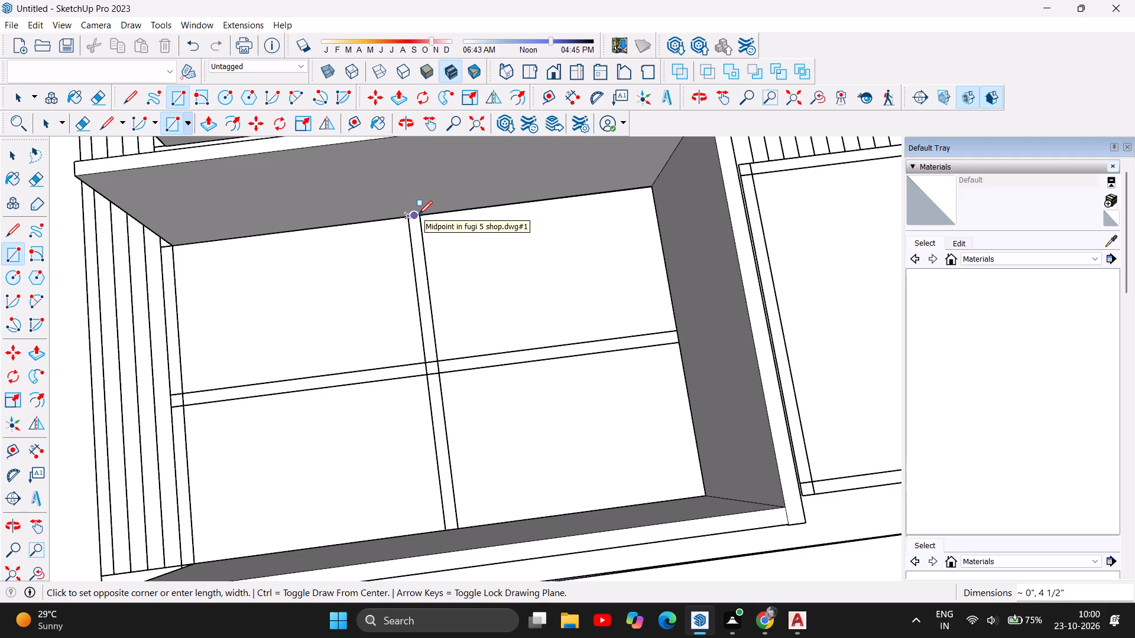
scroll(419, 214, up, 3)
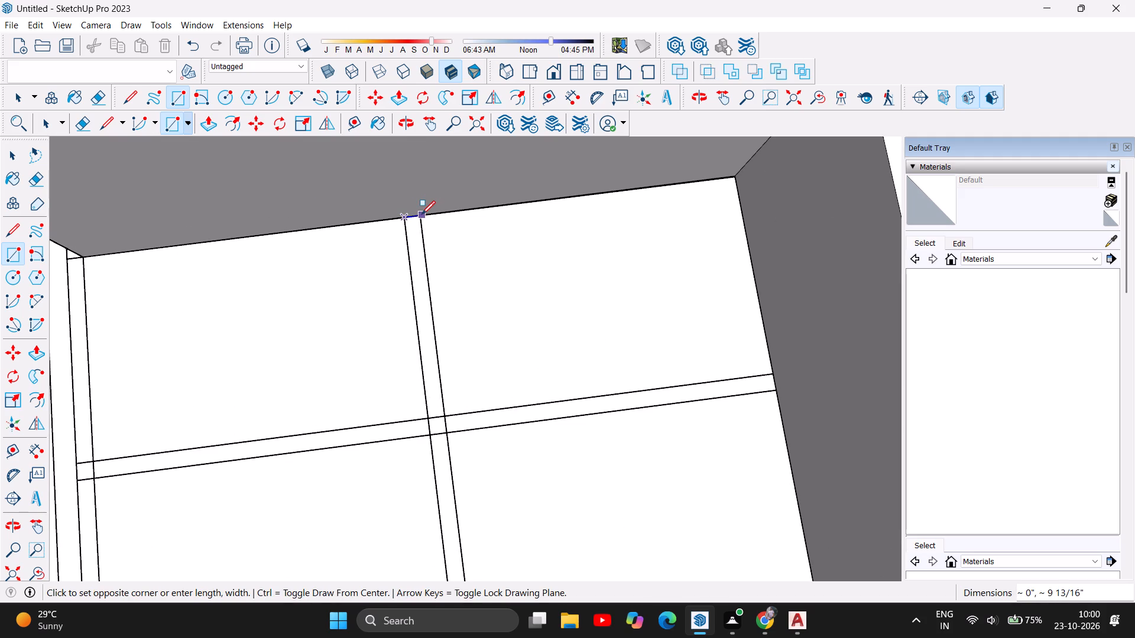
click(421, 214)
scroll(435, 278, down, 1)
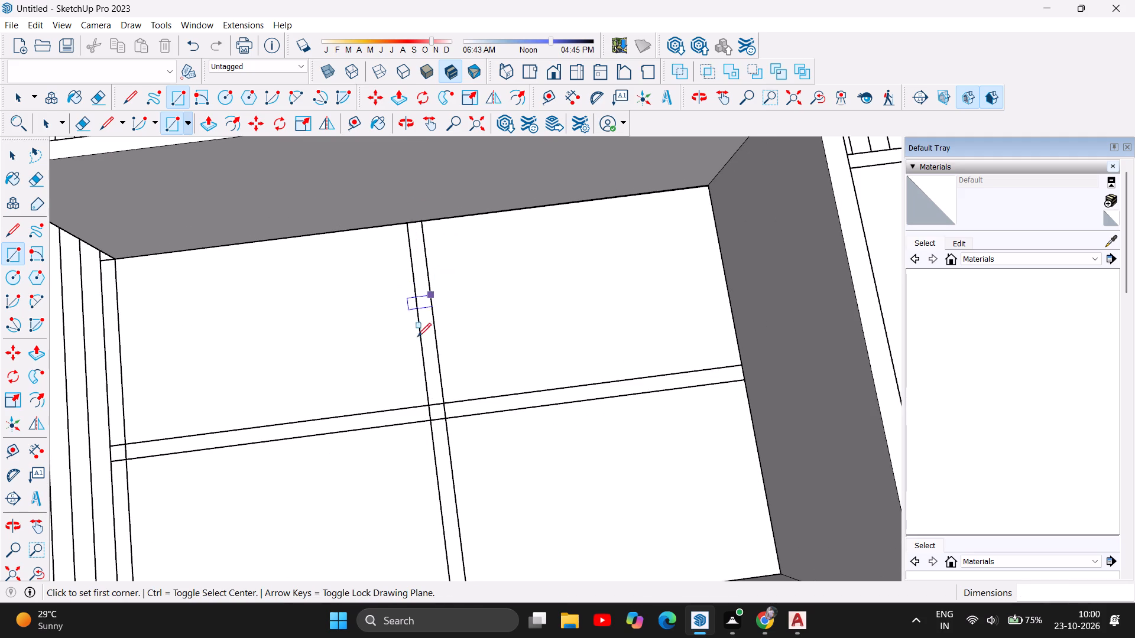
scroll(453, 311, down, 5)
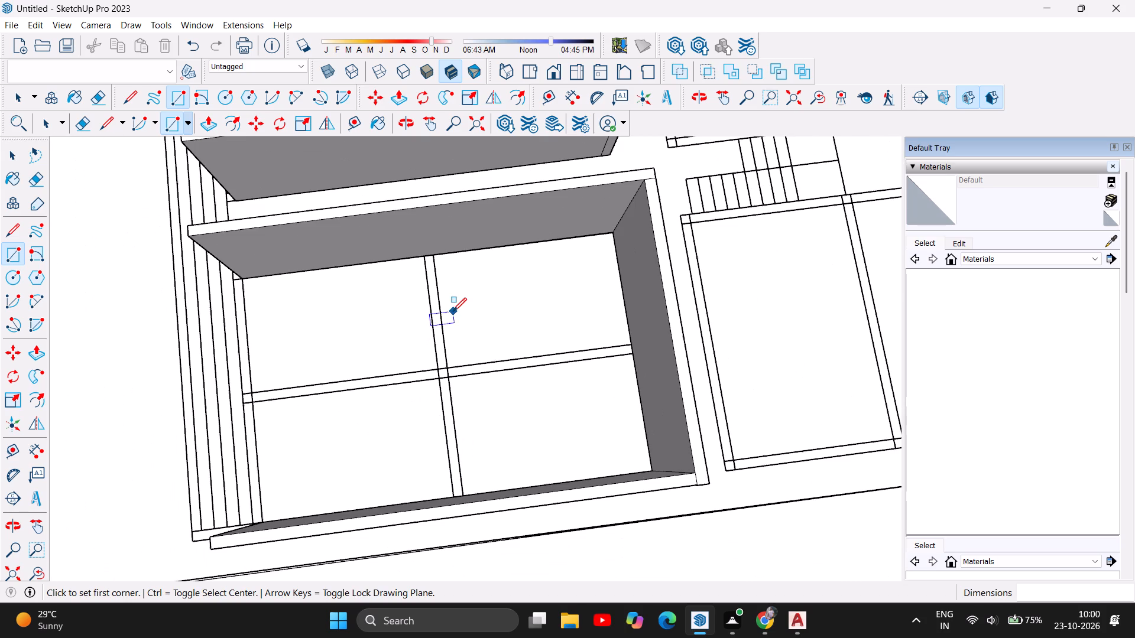
Trace the middle cross partition of the right-hand front block, seen from the steps, with a rectangle about 19' 8" by 9".
click(11, 259)
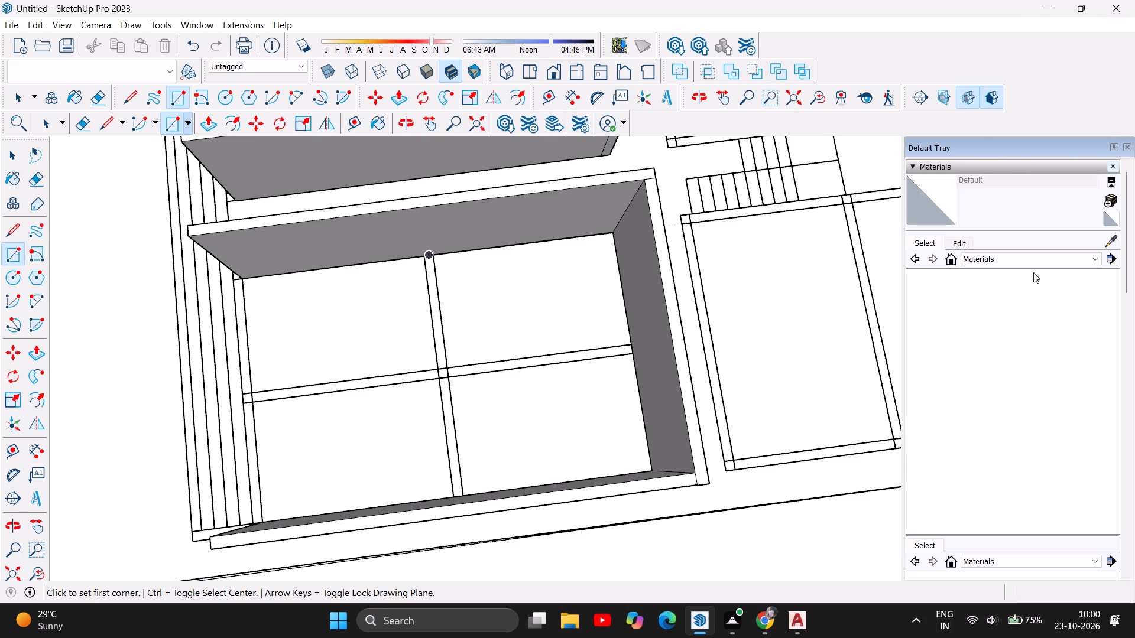
scroll(442, 245, up, 12)
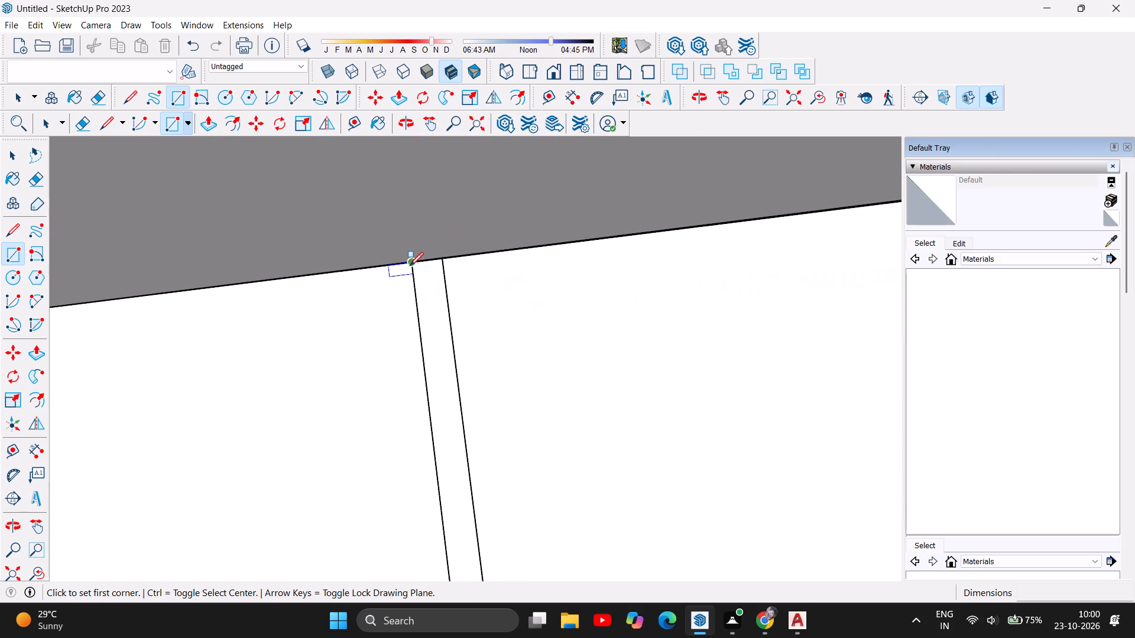
scroll(448, 251, up, 19)
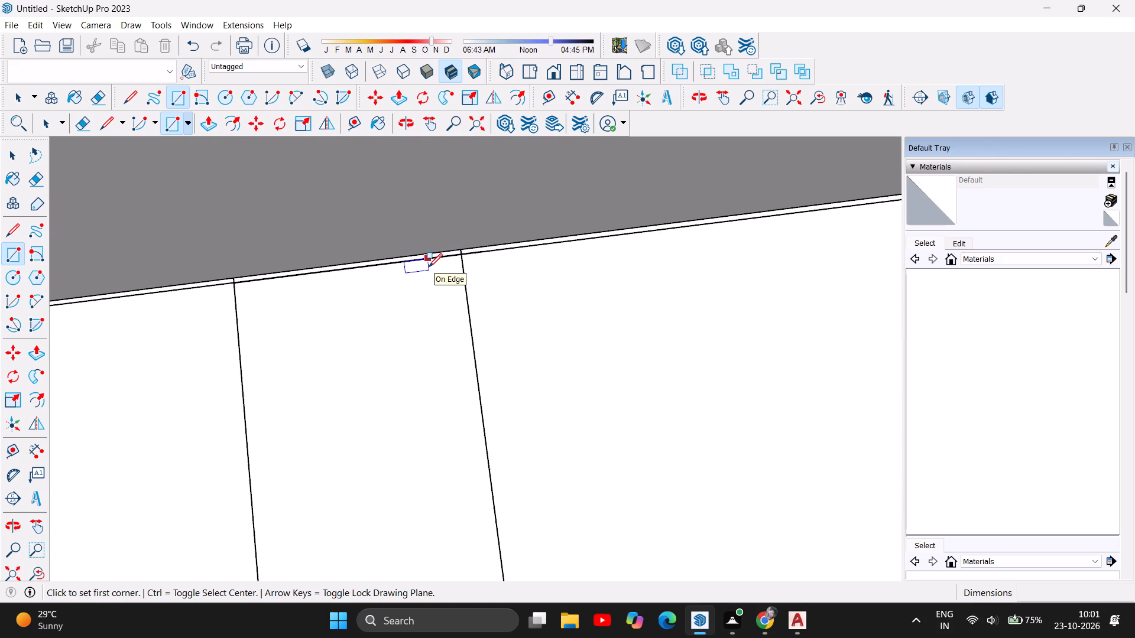
scroll(429, 267, up, 1)
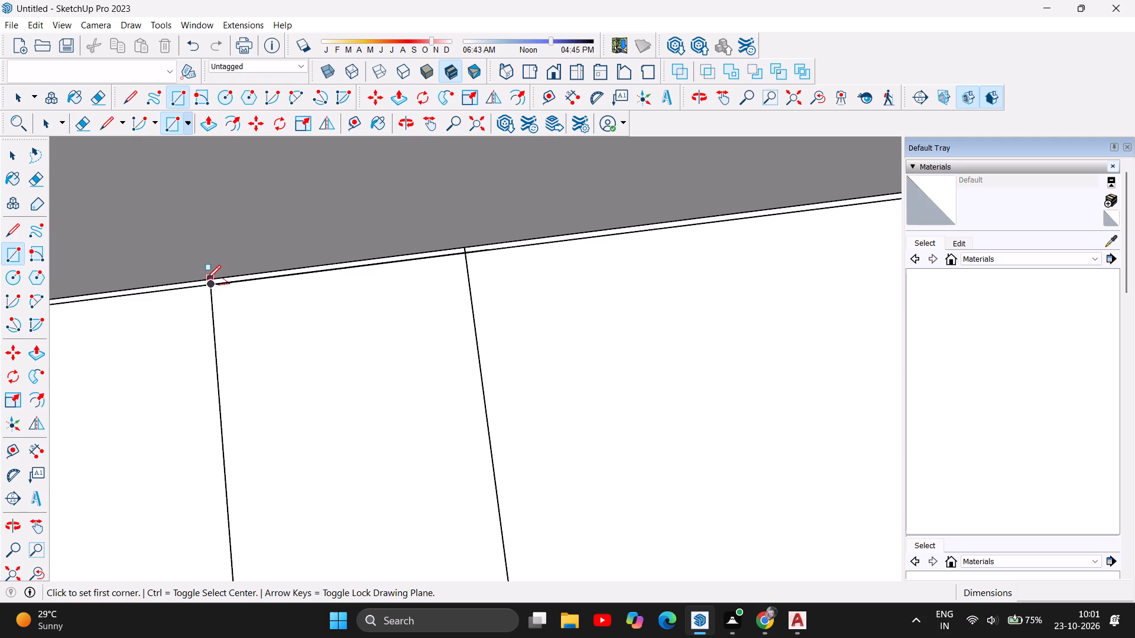
click(205, 287)
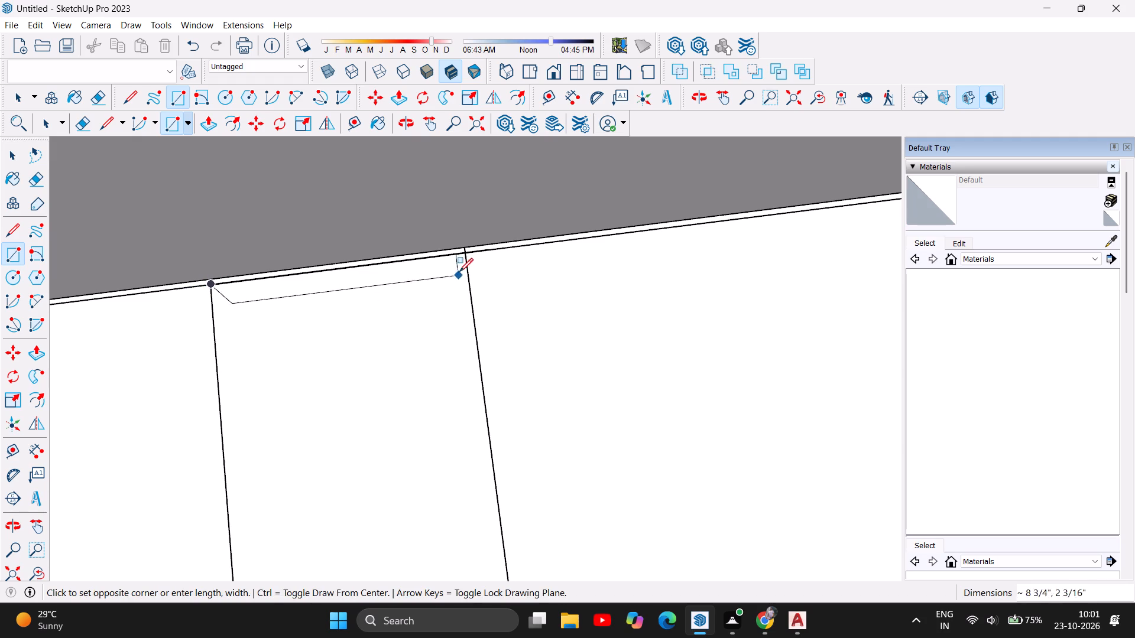
click(468, 252)
scroll(481, 341, down, 5)
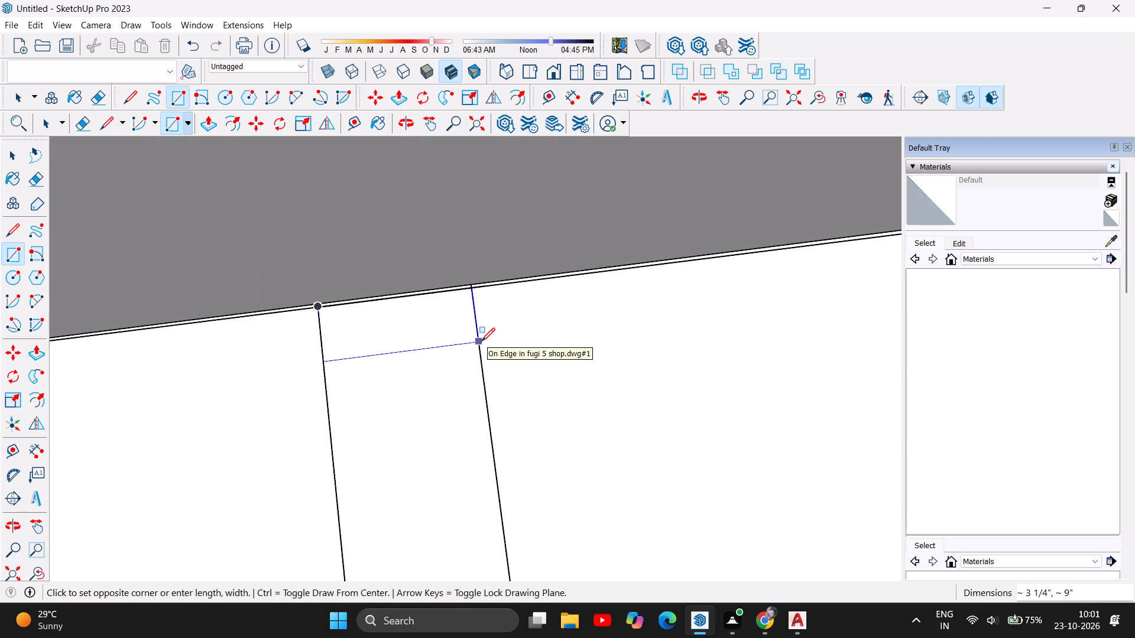
scroll(481, 341, down, 17)
scroll(481, 341, down, 7)
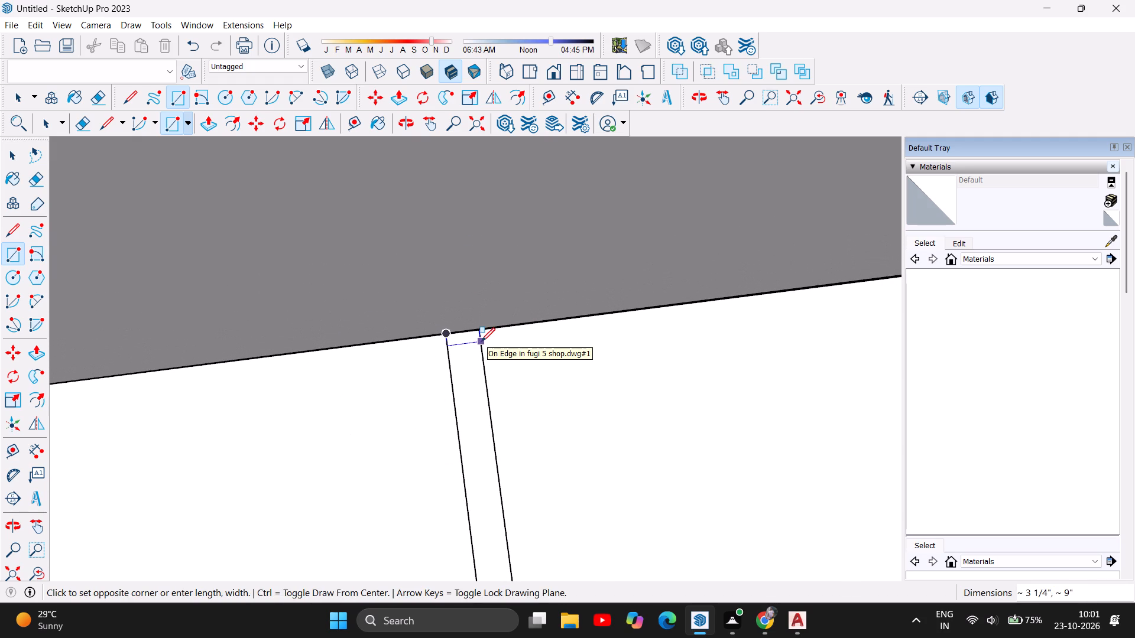
scroll(481, 341, down, 10)
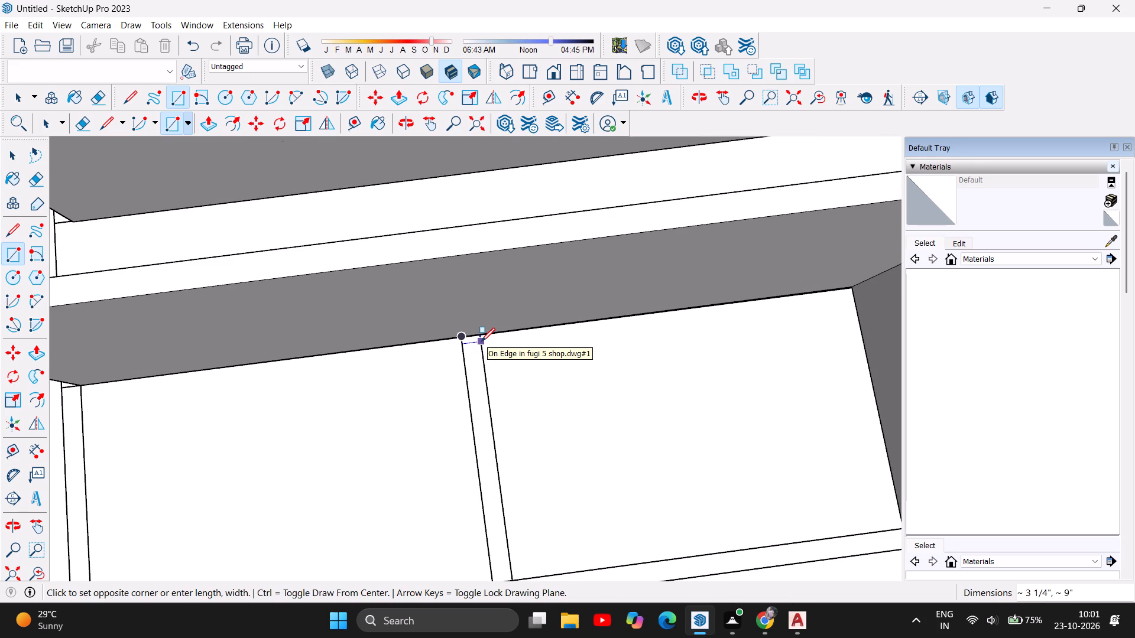
scroll(485, 393, down, 11)
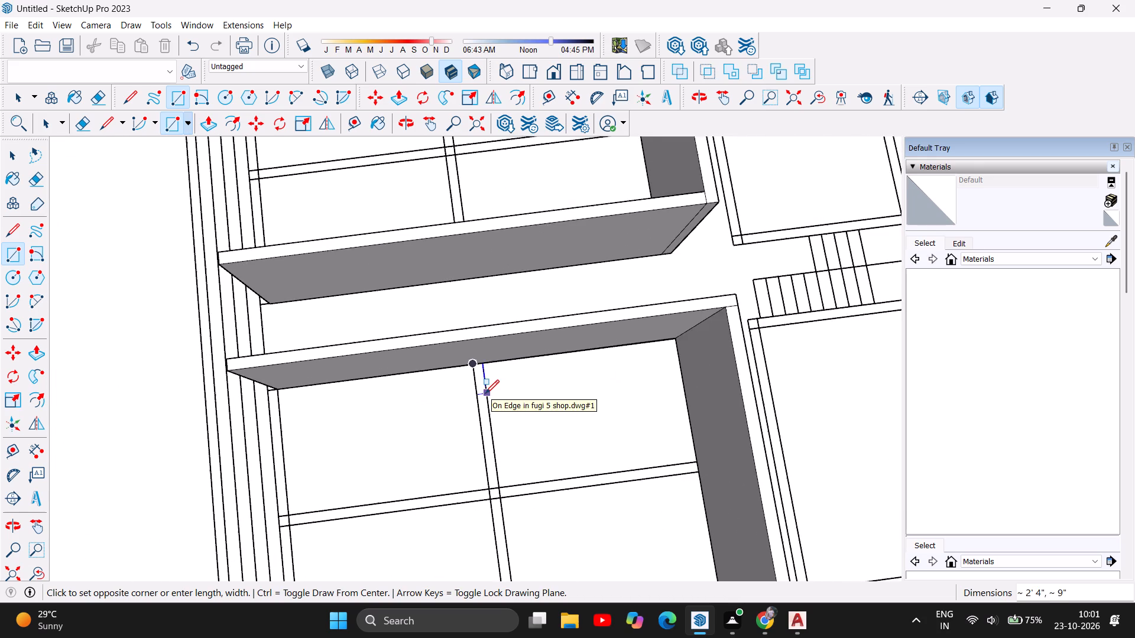
scroll(485, 393, down, 6)
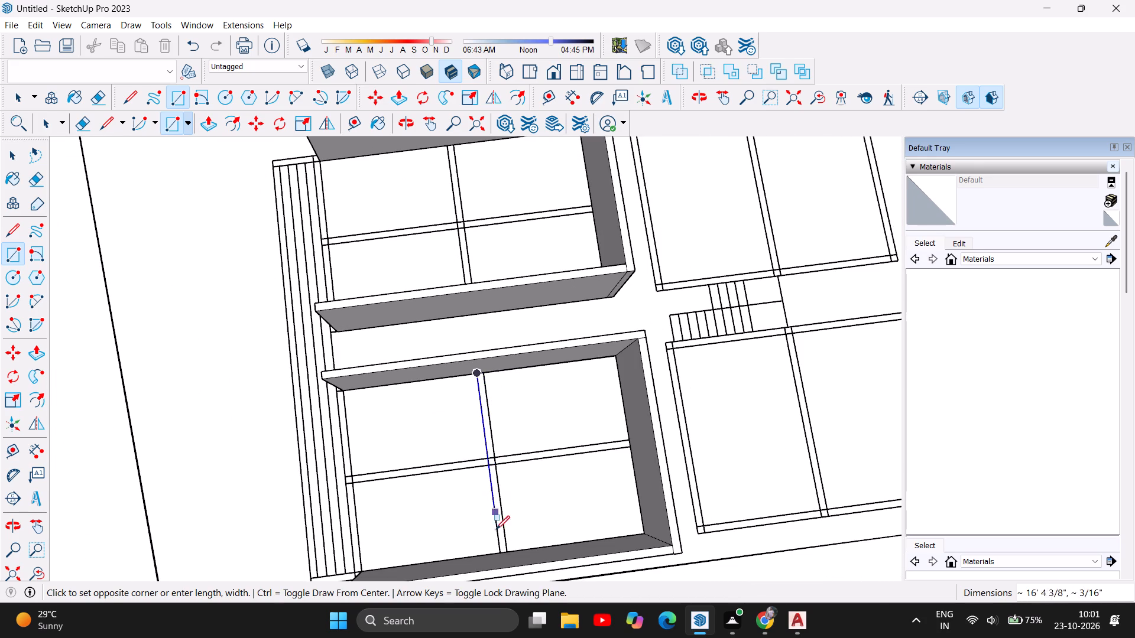
scroll(504, 565, up, 15)
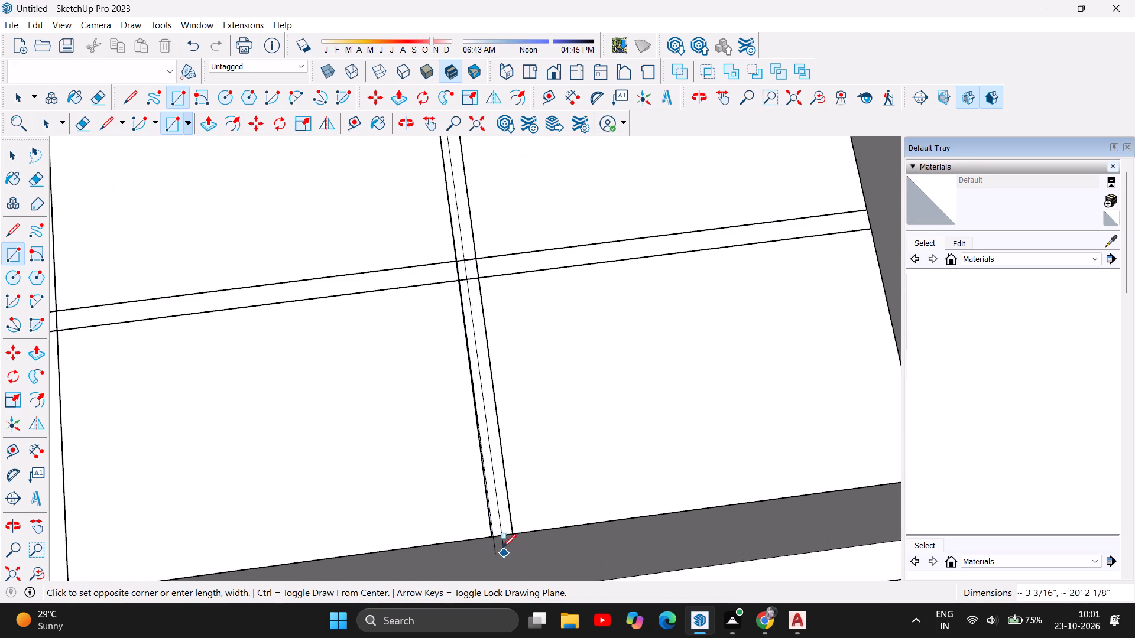
scroll(504, 535, up, 5)
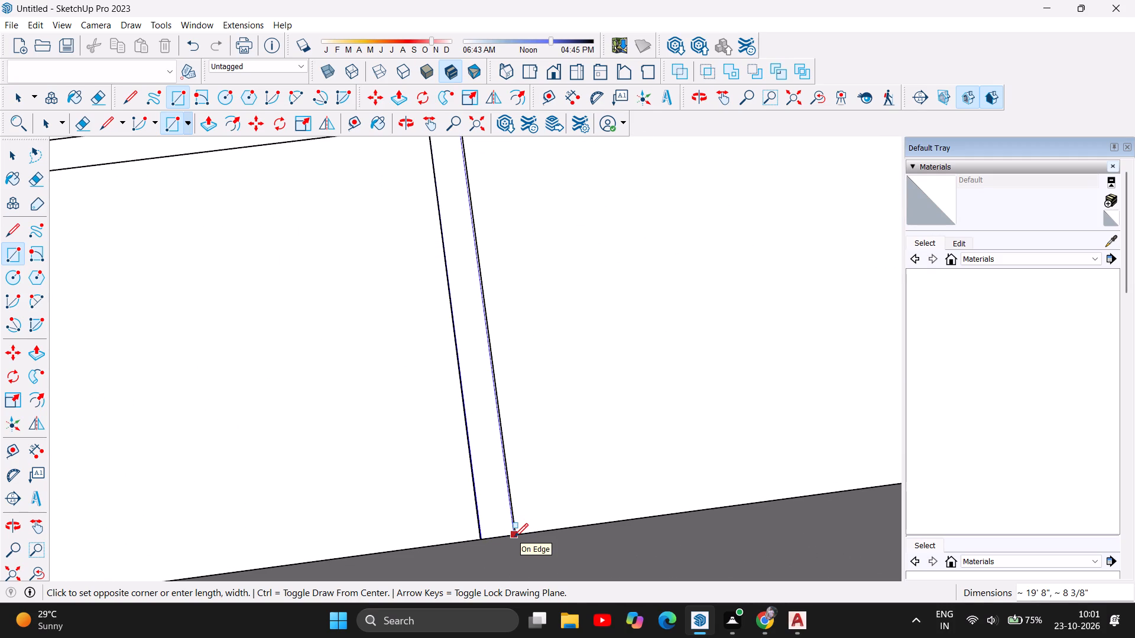
scroll(508, 538, up, 16)
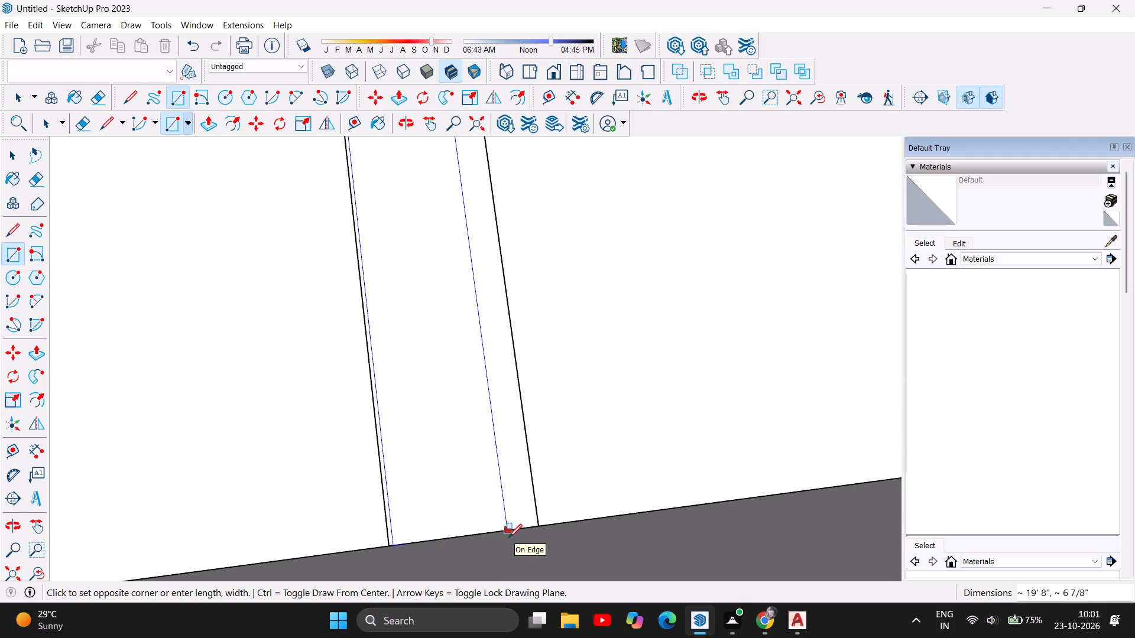
click(540, 523)
scroll(465, 528, down, 13)
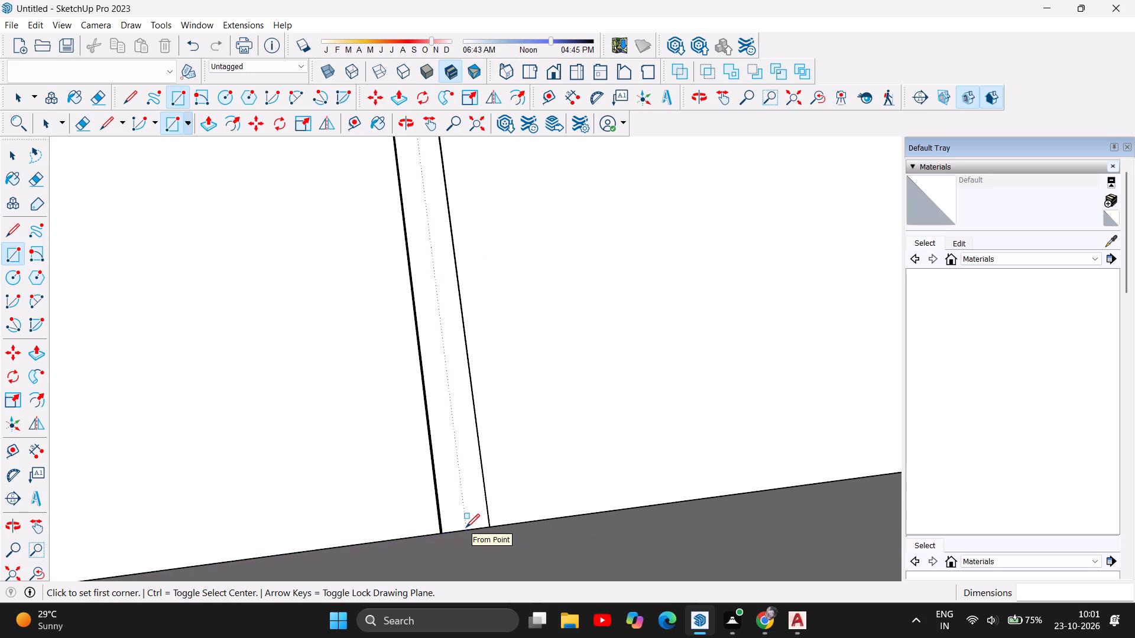
scroll(466, 528, down, 17)
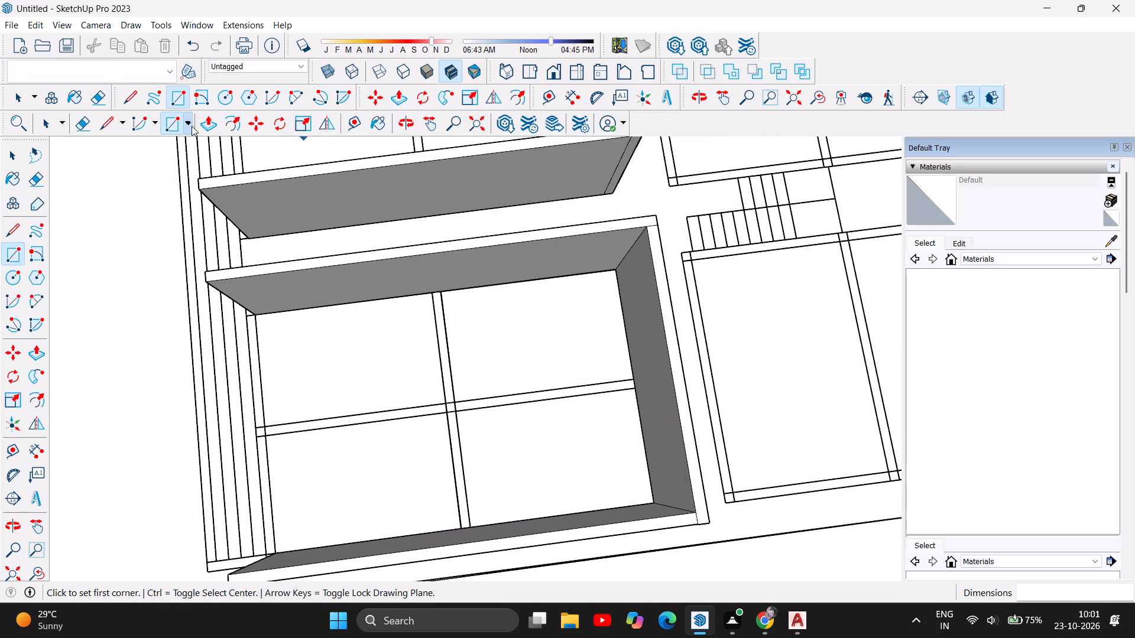
Push/Pull the traced cross partition of that front block up 11'.
click(210, 123)
scroll(481, 471, up, 7)
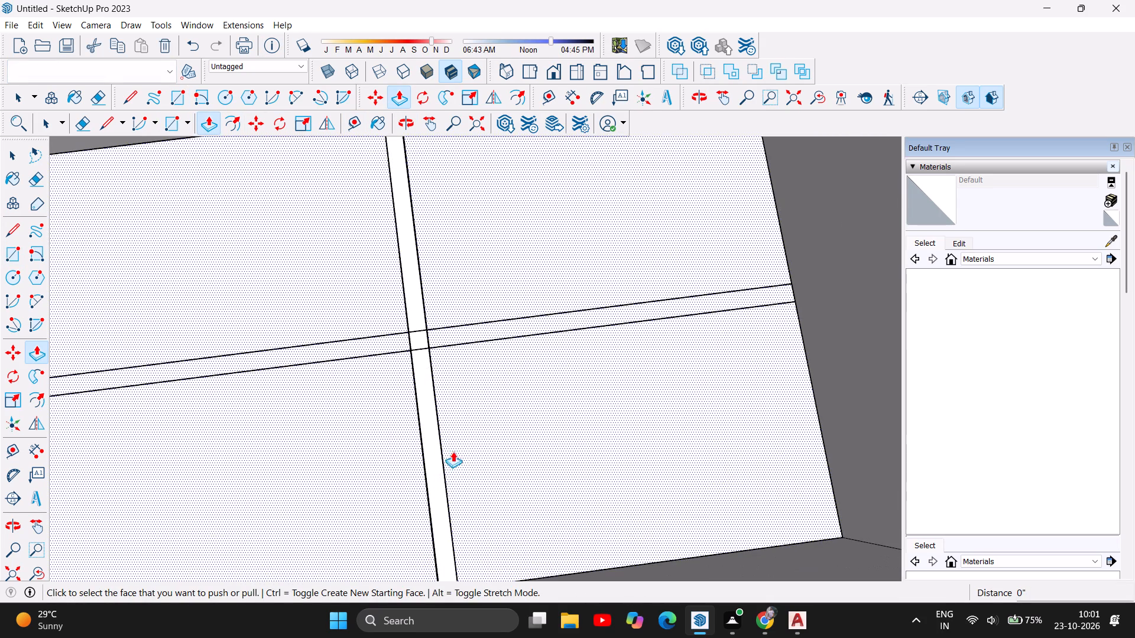
click(433, 448)
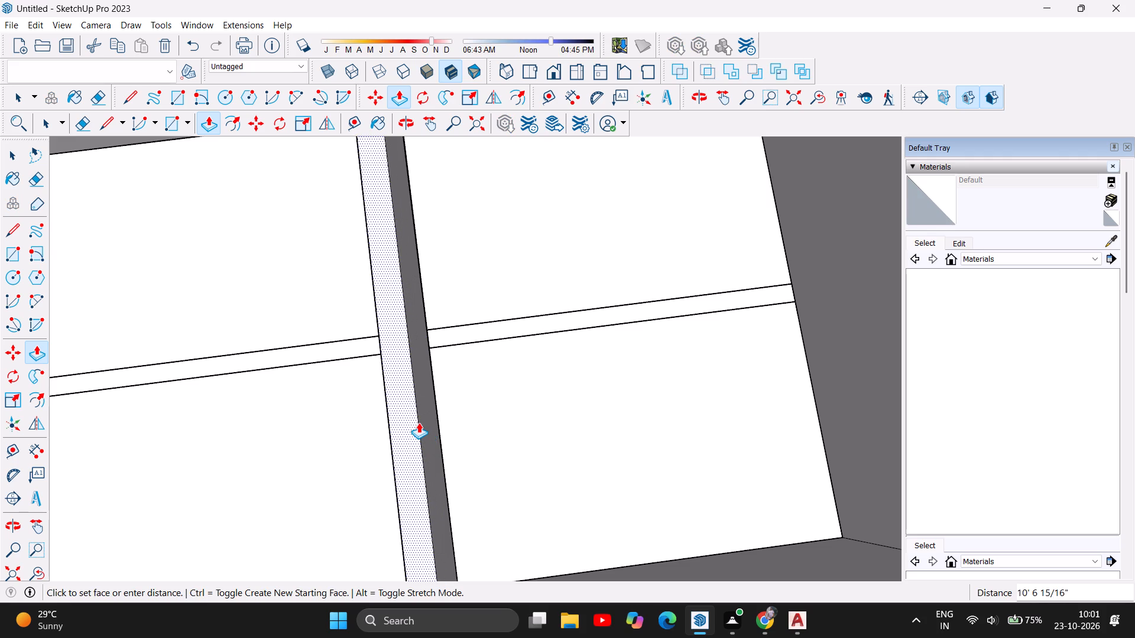
text(11')
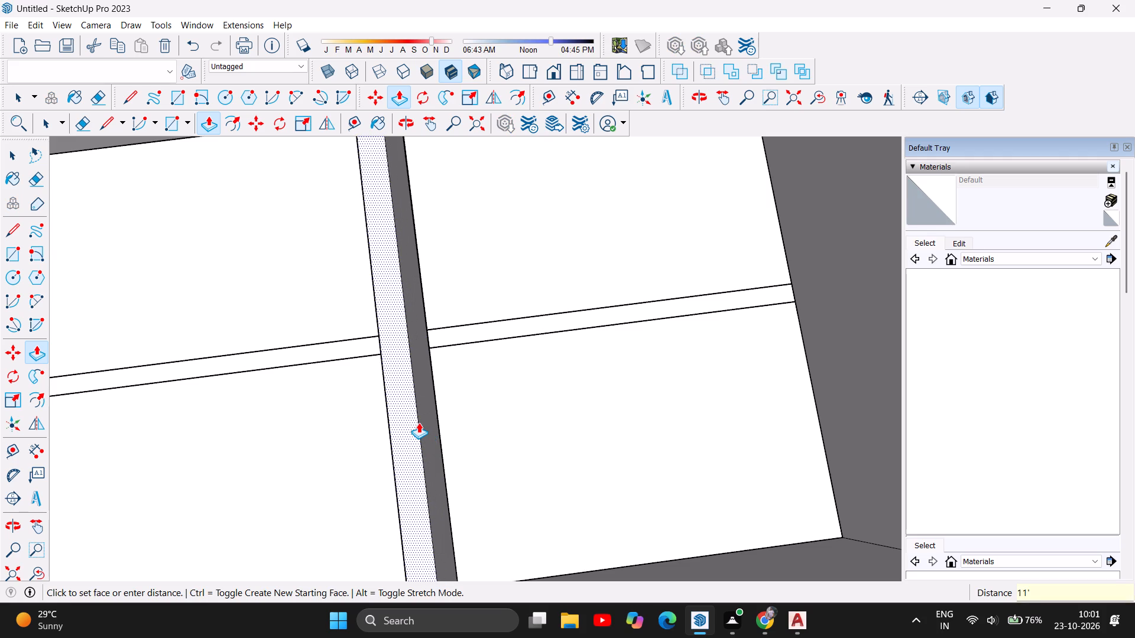
key(Return)
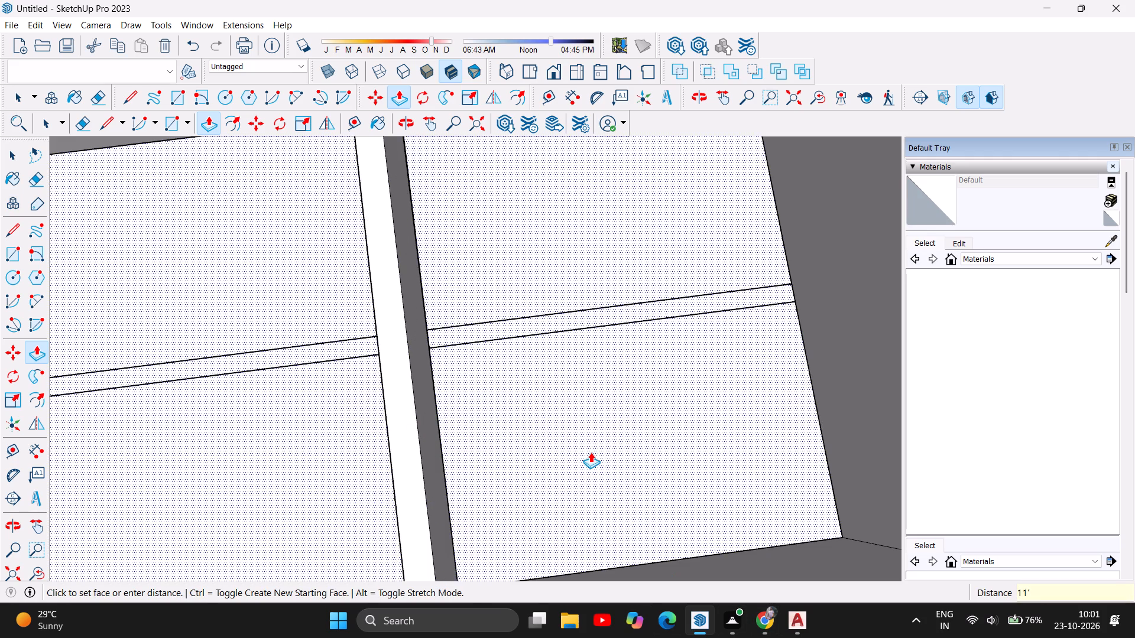
scroll(591, 452, up, 1)
scroll(591, 452, down, 17)
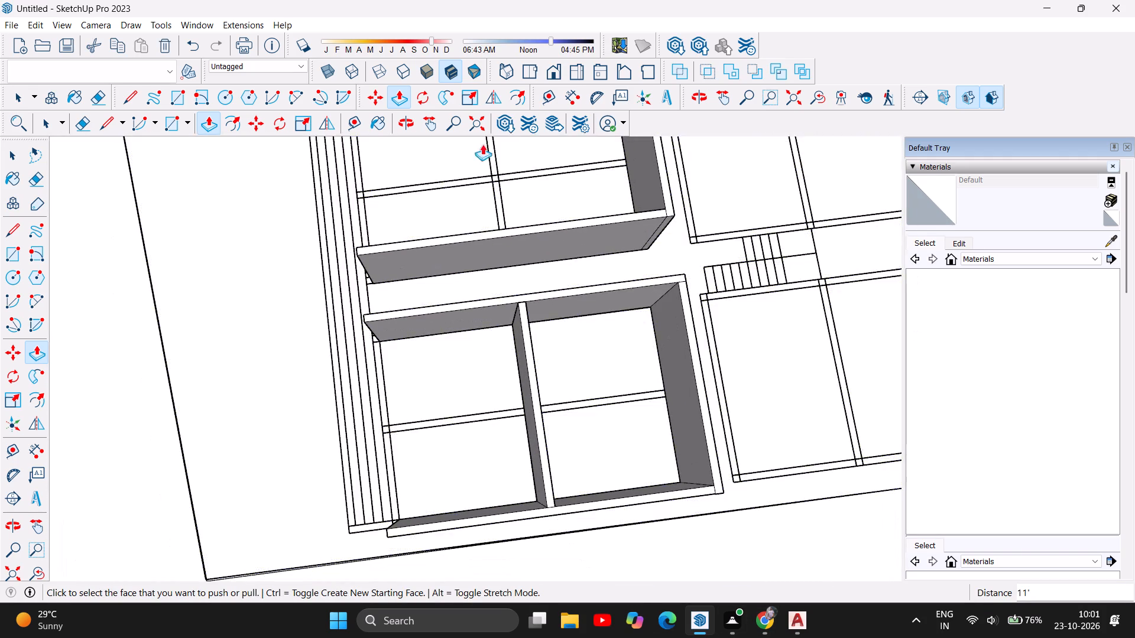
scroll(617, 363, down, 17)
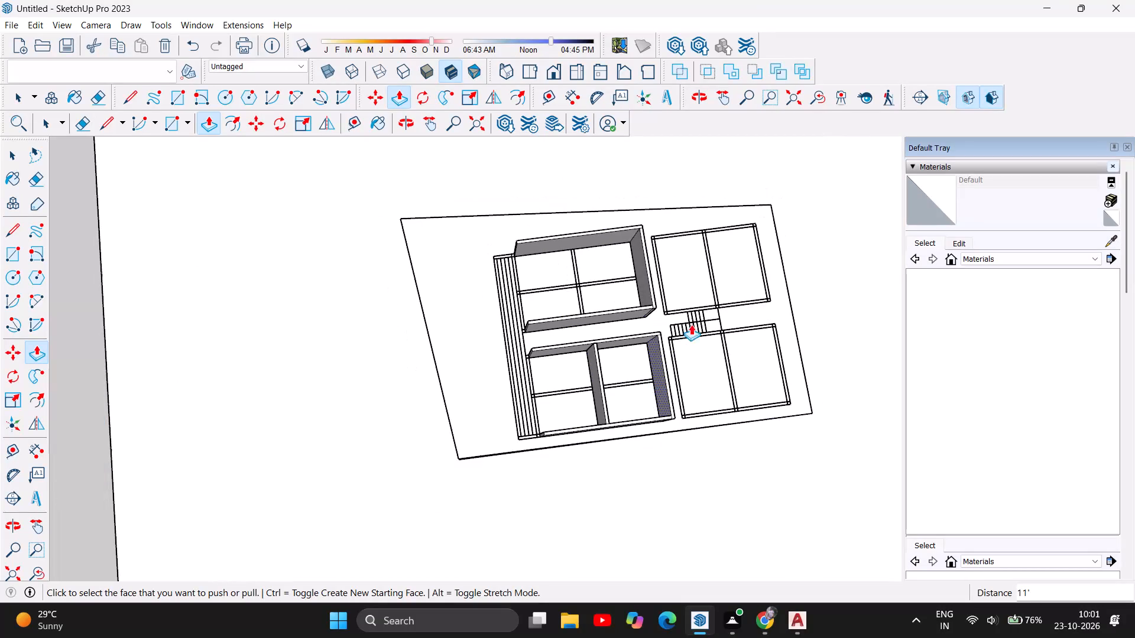
Examine the raised cross partition and both front shop blocks from a low front view and from above the front steps.
click(405, 117)
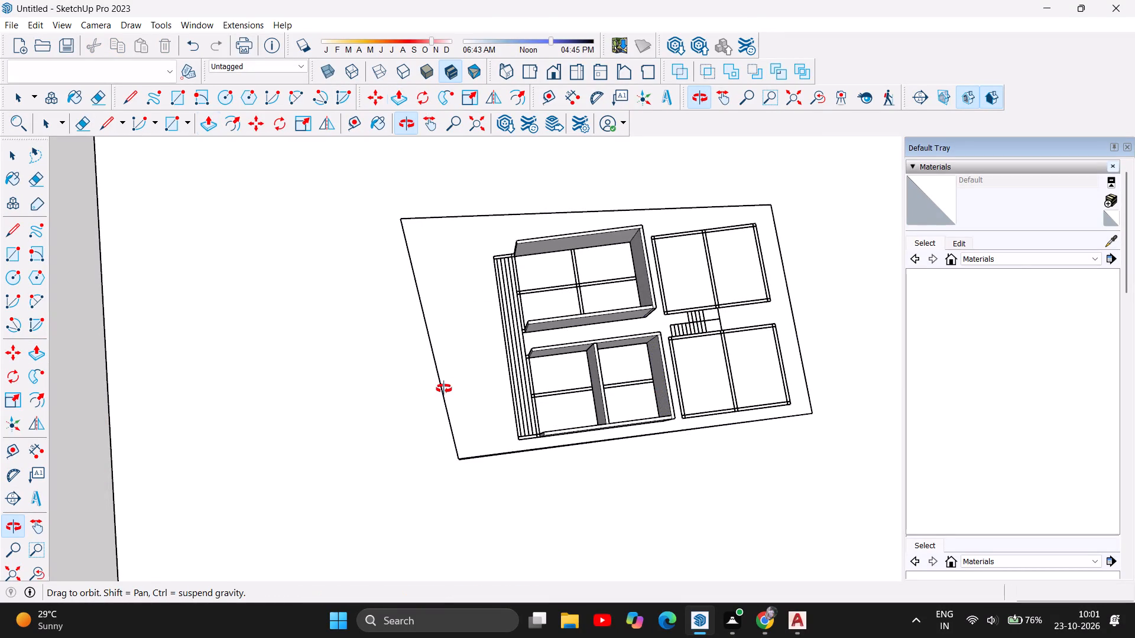
drag(450, 382, 696, 201)
drag(440, 308, 599, 206)
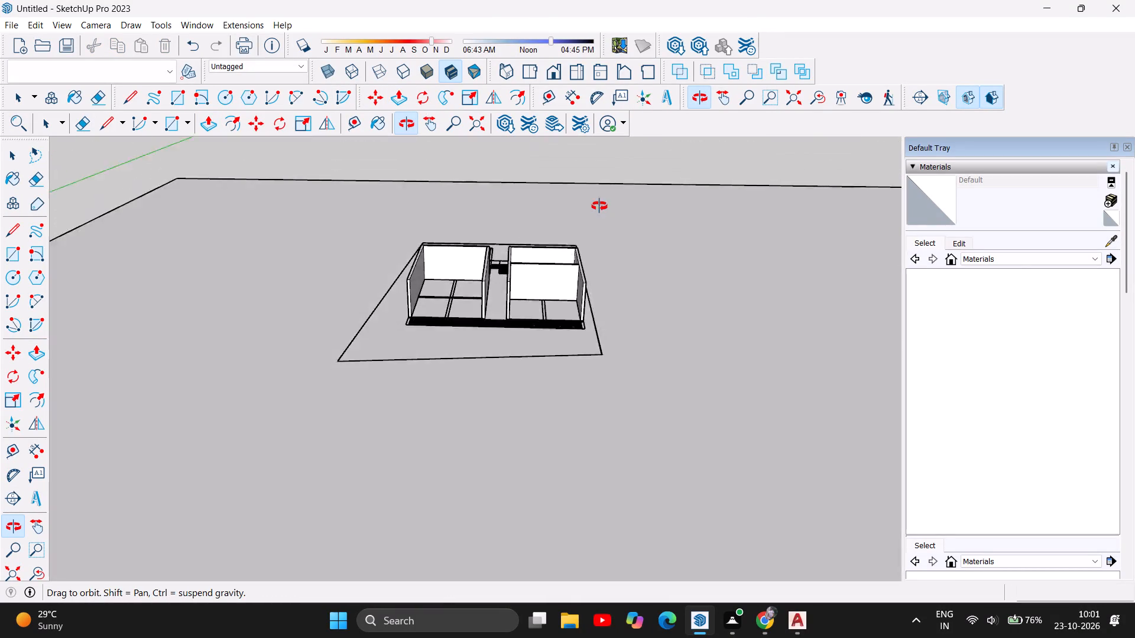
drag(599, 206, 608, 173)
drag(534, 323, 471, 278)
scroll(515, 255, up, 5)
scroll(549, 302, up, 6)
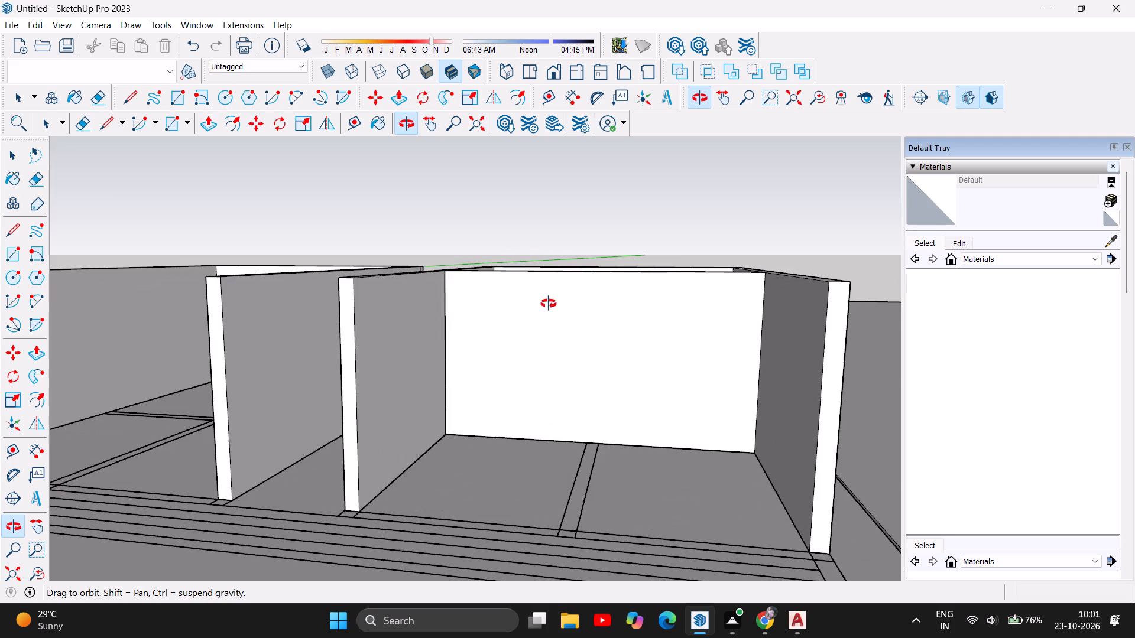
drag(551, 321, 569, 473)
drag(582, 369, 583, 510)
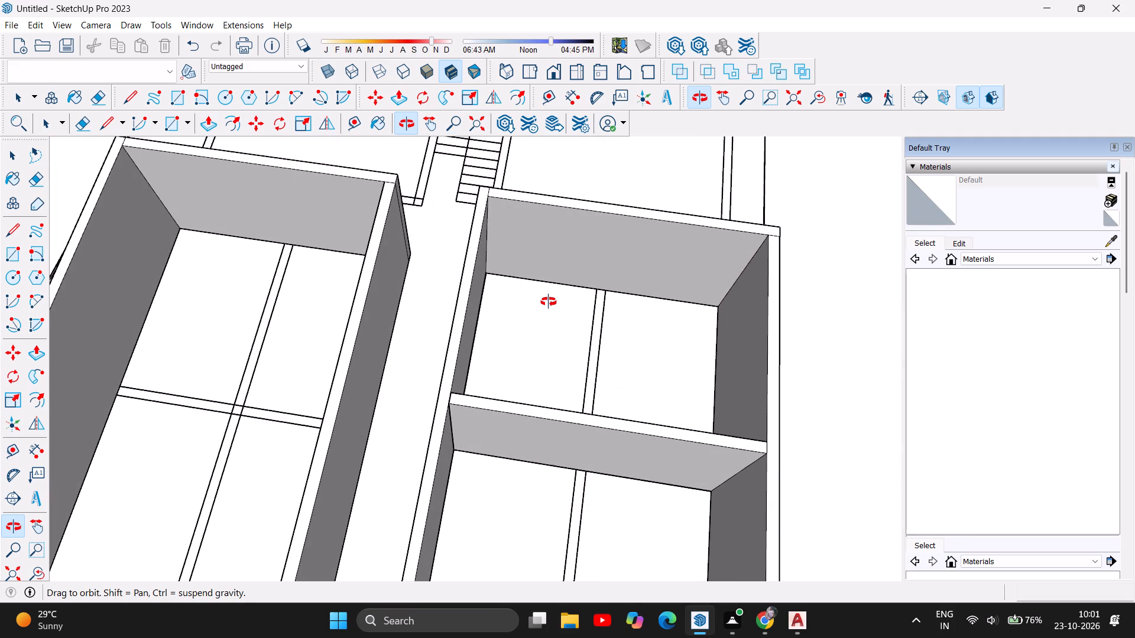
scroll(549, 302, down, 9)
drag(579, 376, 581, 432)
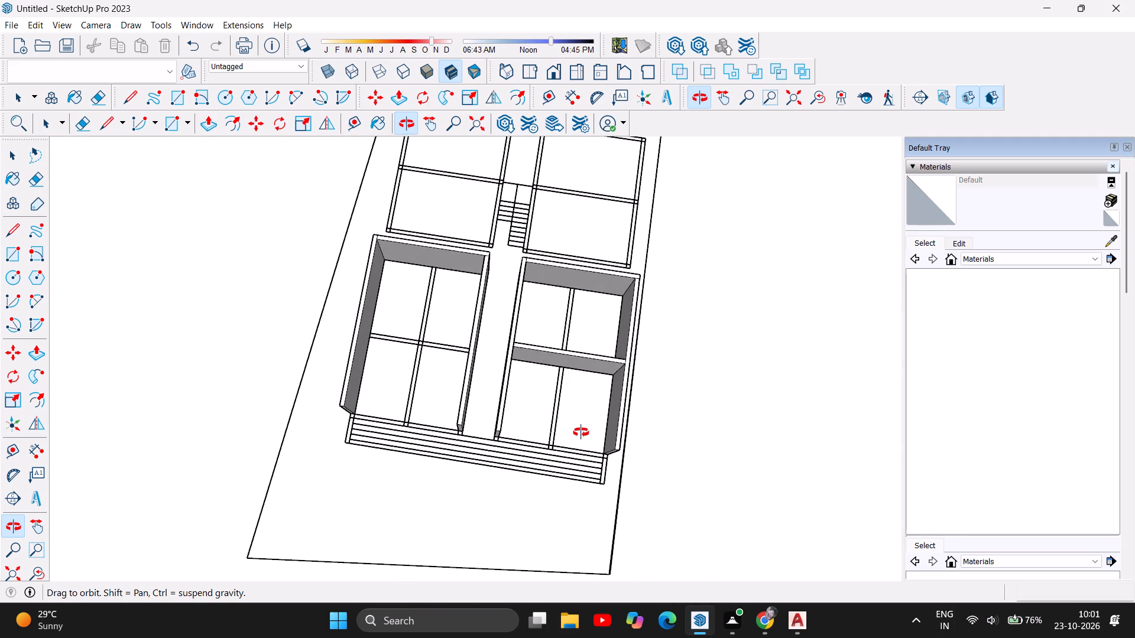
drag(581, 432, 624, 369)
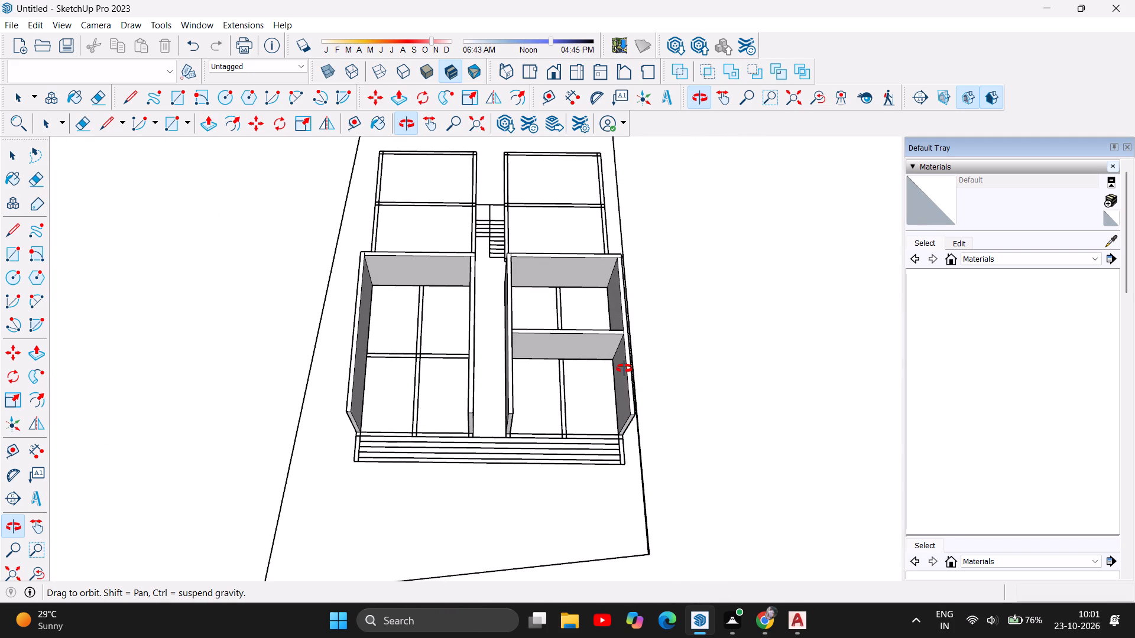
Measure the clear width between the side walls at the open front of the right-hand front block.
drag(624, 369, 623, 369)
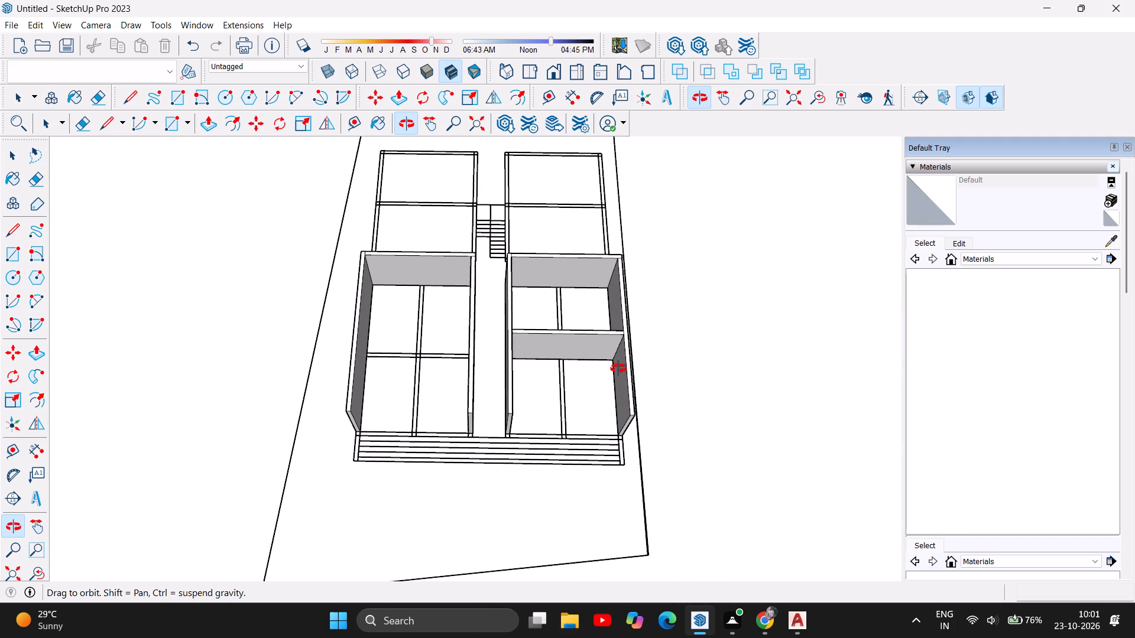
scroll(582, 432, up, 5)
scroll(621, 396, up, 4)
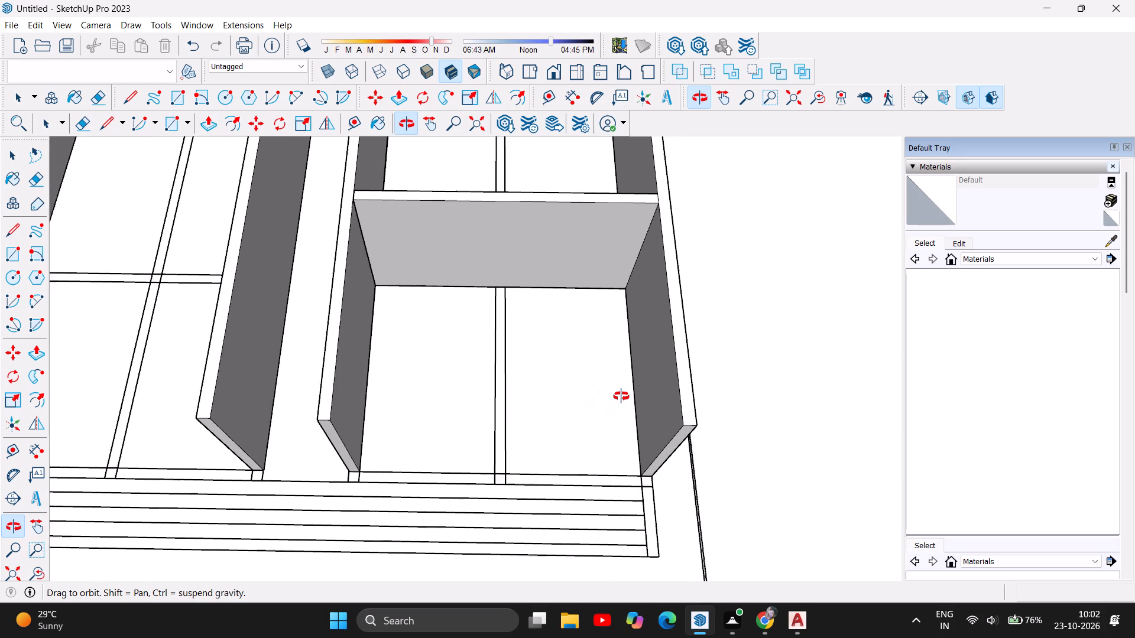
scroll(621, 396, up, 1)
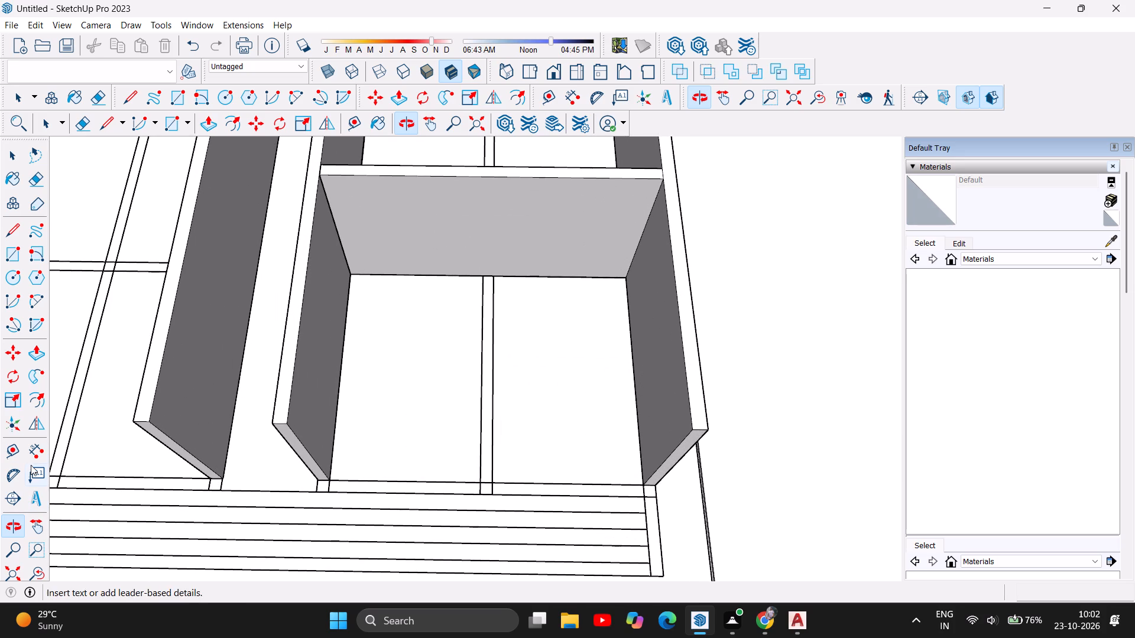
click(33, 450)
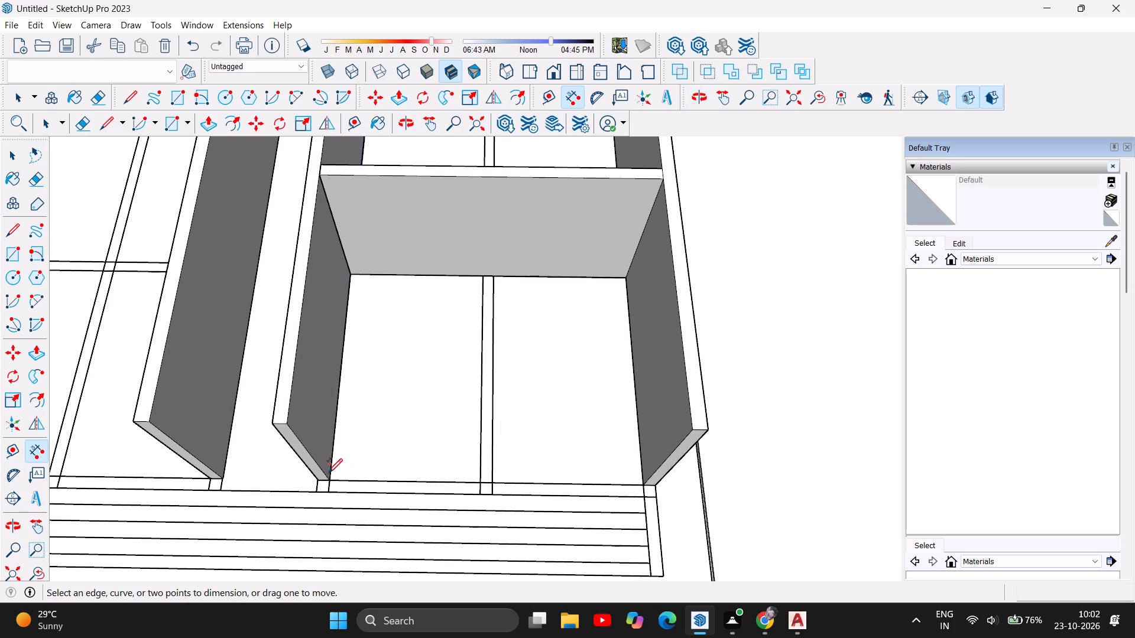
click(328, 479)
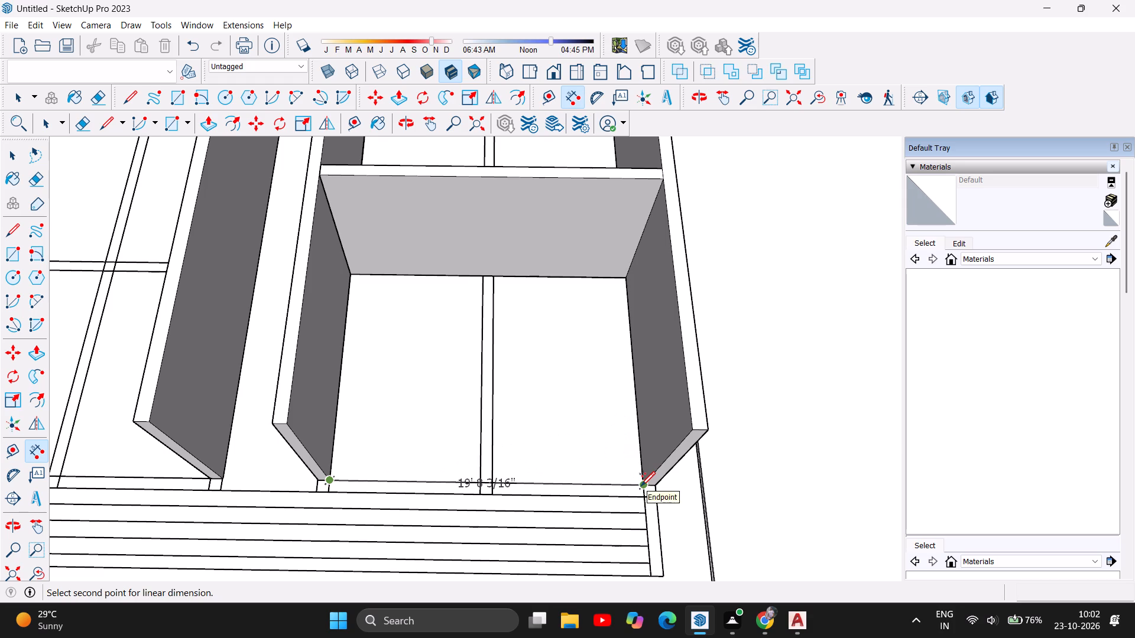
key(Escape)
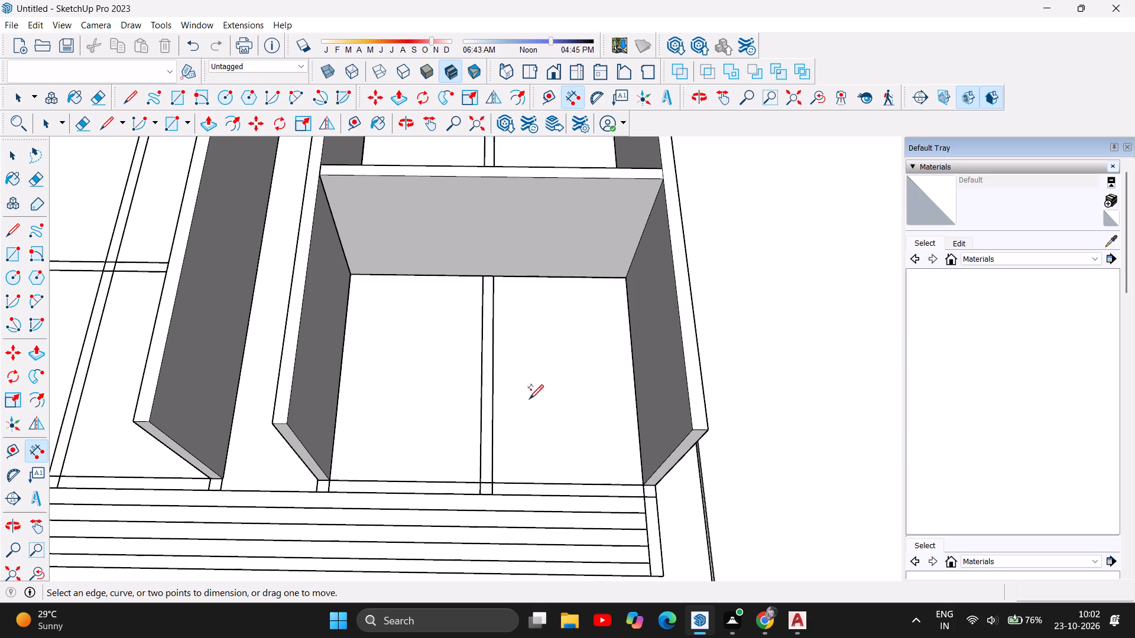
Examine both front blocks, the strip between the left-hand block and the plot boundary, and the left end of the front steps.
scroll(571, 390, down, 8)
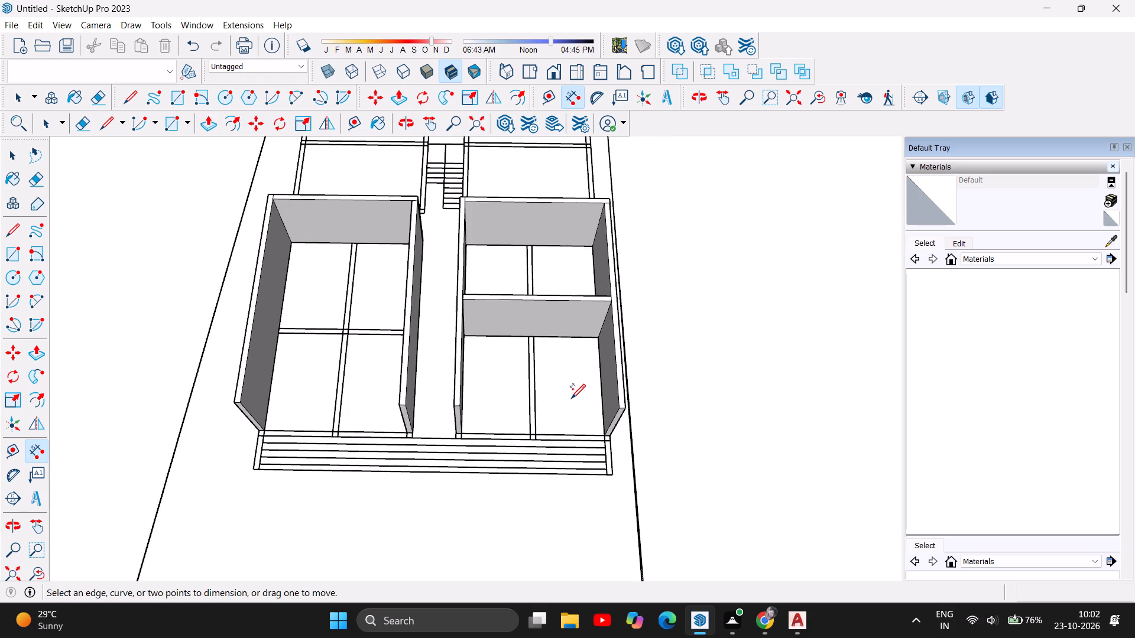
scroll(571, 398, down, 6)
scroll(571, 398, up, 6)
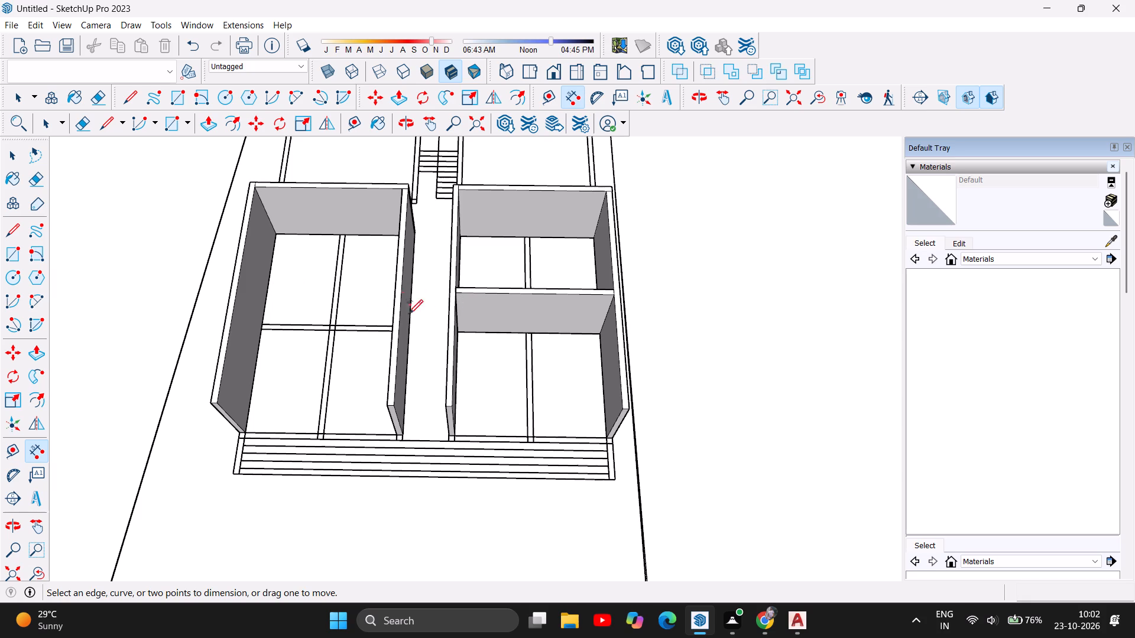
scroll(540, 376, down, 5)
scroll(559, 379, up, 1)
scroll(625, 393, down, 4)
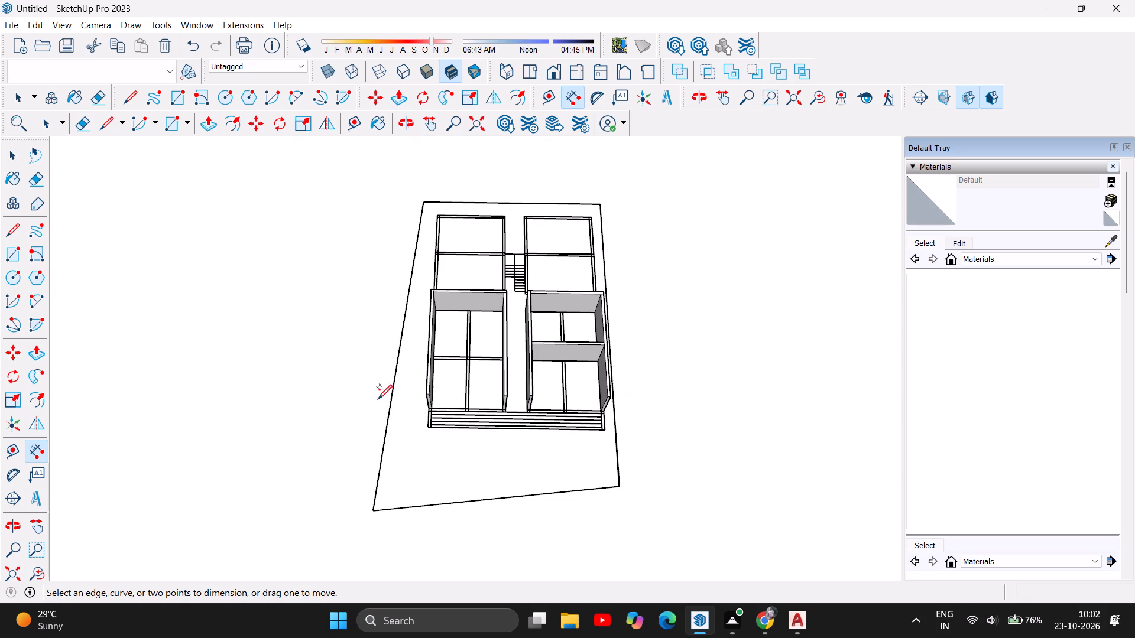
scroll(381, 394, up, 6)
scroll(445, 376, up, 3)
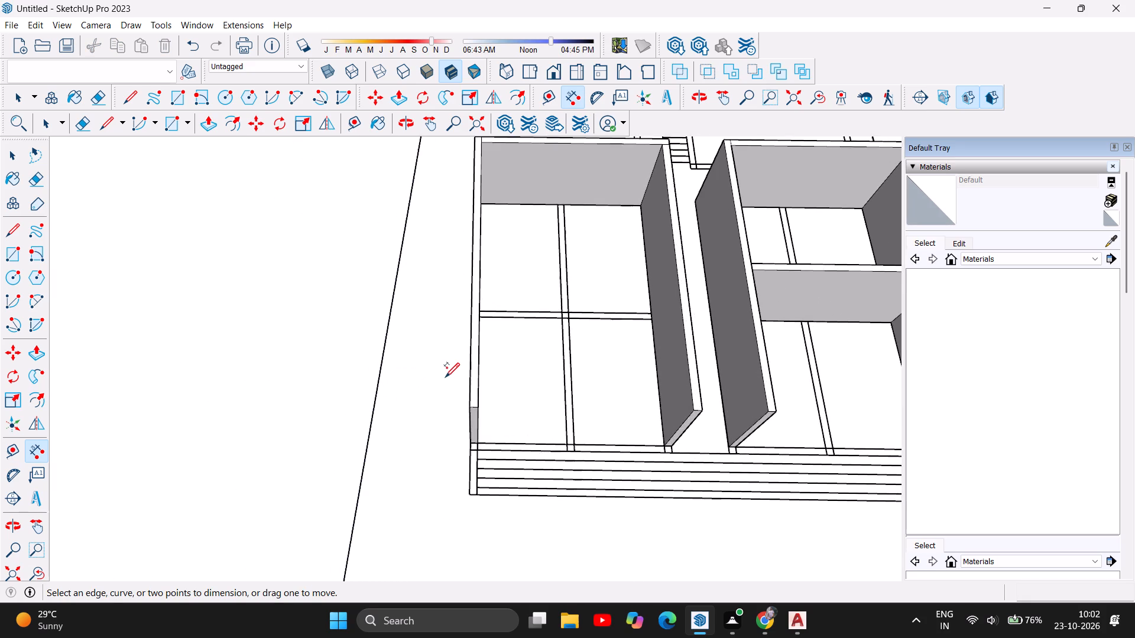
scroll(445, 376, up, 3)
scroll(447, 377, down, 7)
scroll(512, 390, down, 5)
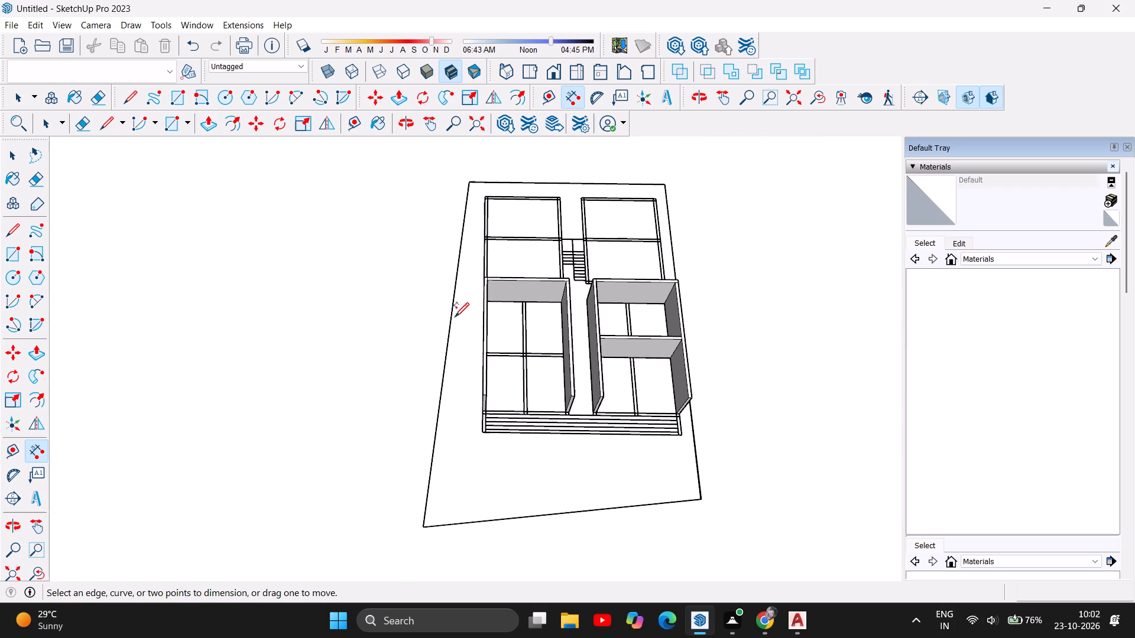
scroll(466, 300, up, 11)
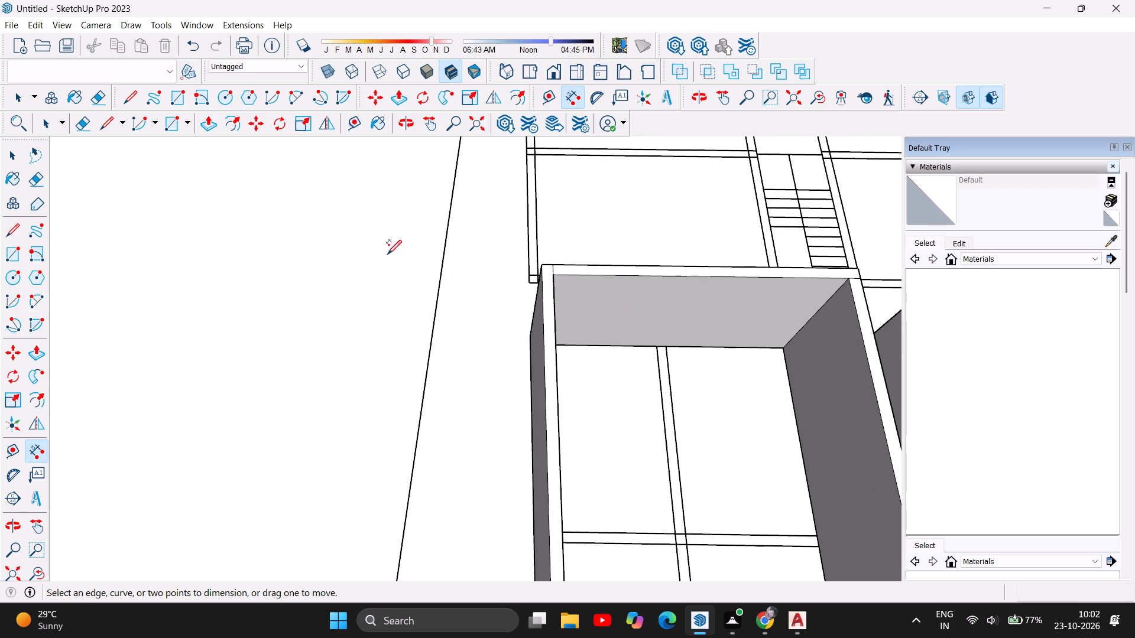
scroll(404, 260, down, 9)
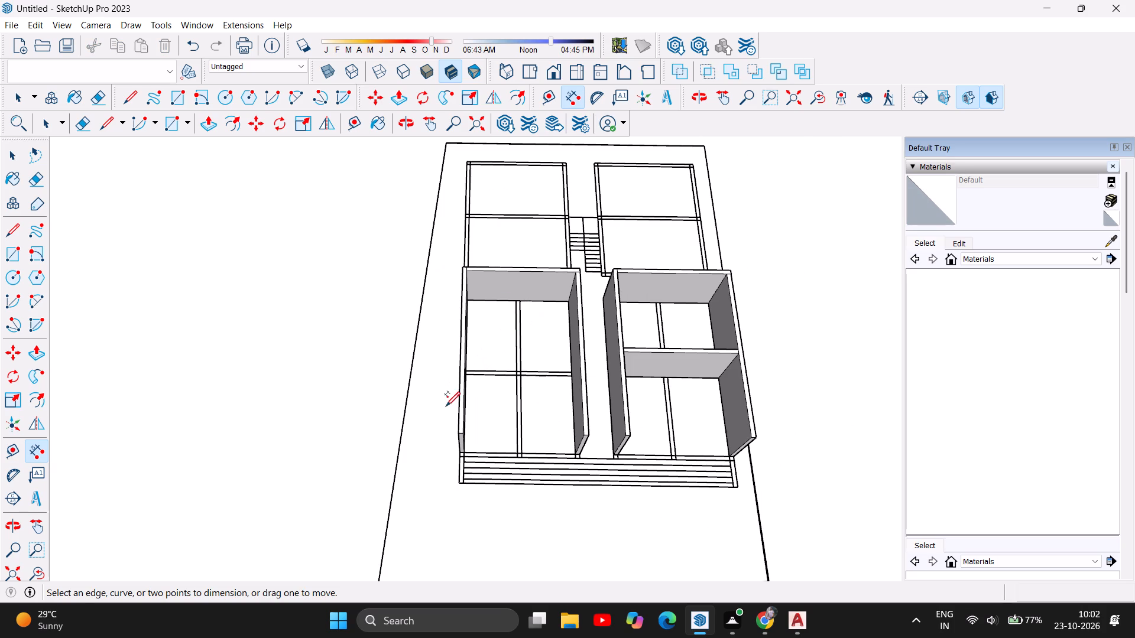
scroll(446, 408, up, 2)
scroll(445, 522, up, 5)
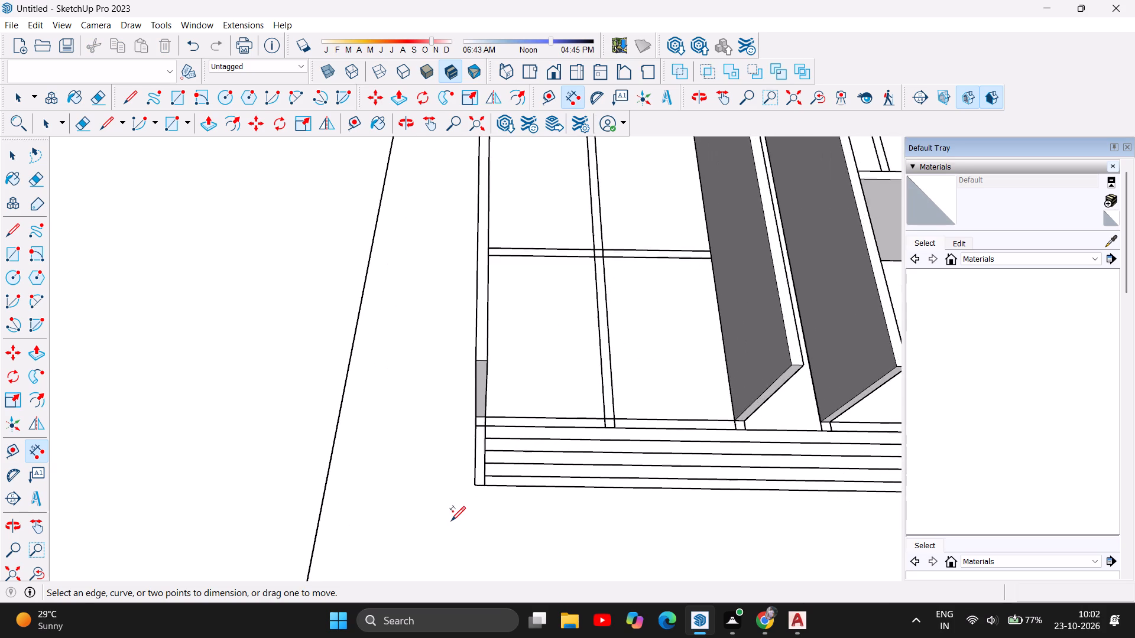
scroll(451, 520, up, 2)
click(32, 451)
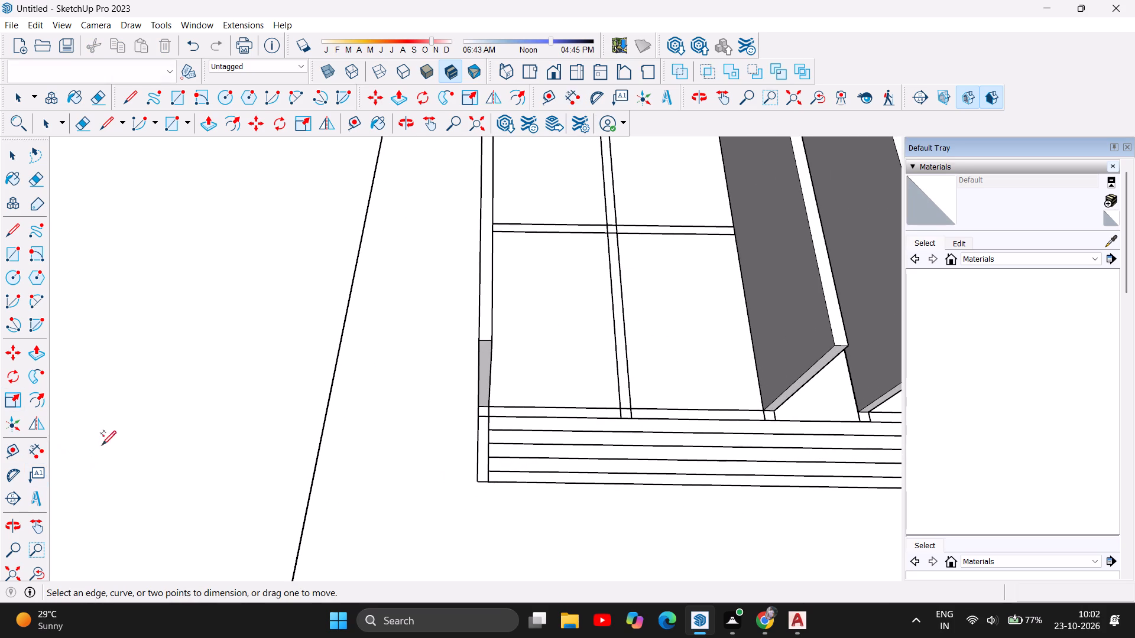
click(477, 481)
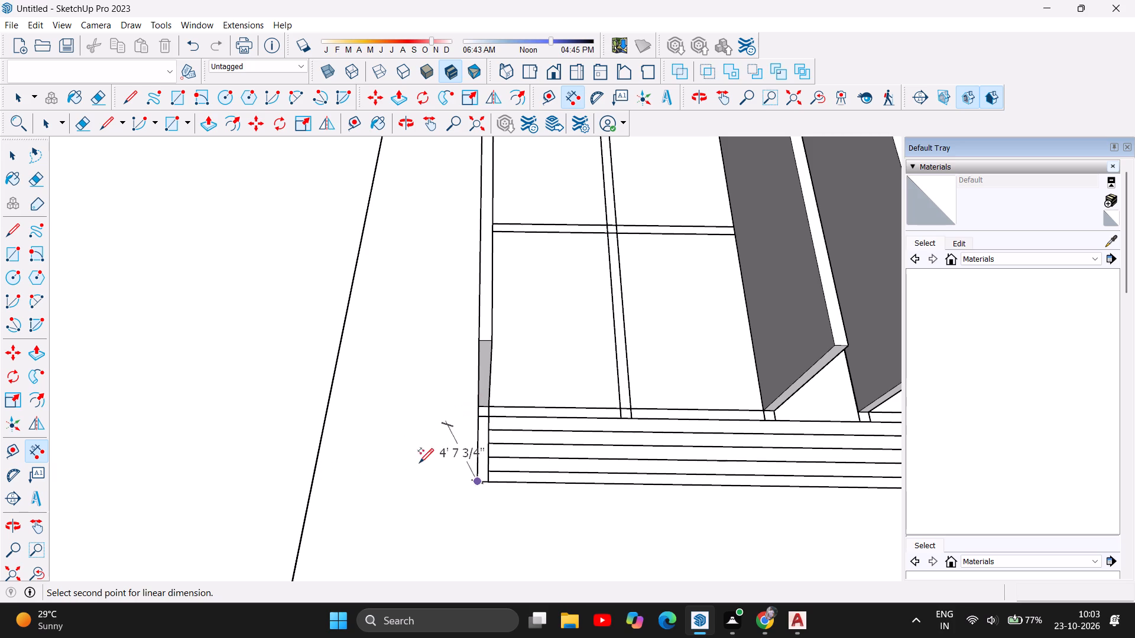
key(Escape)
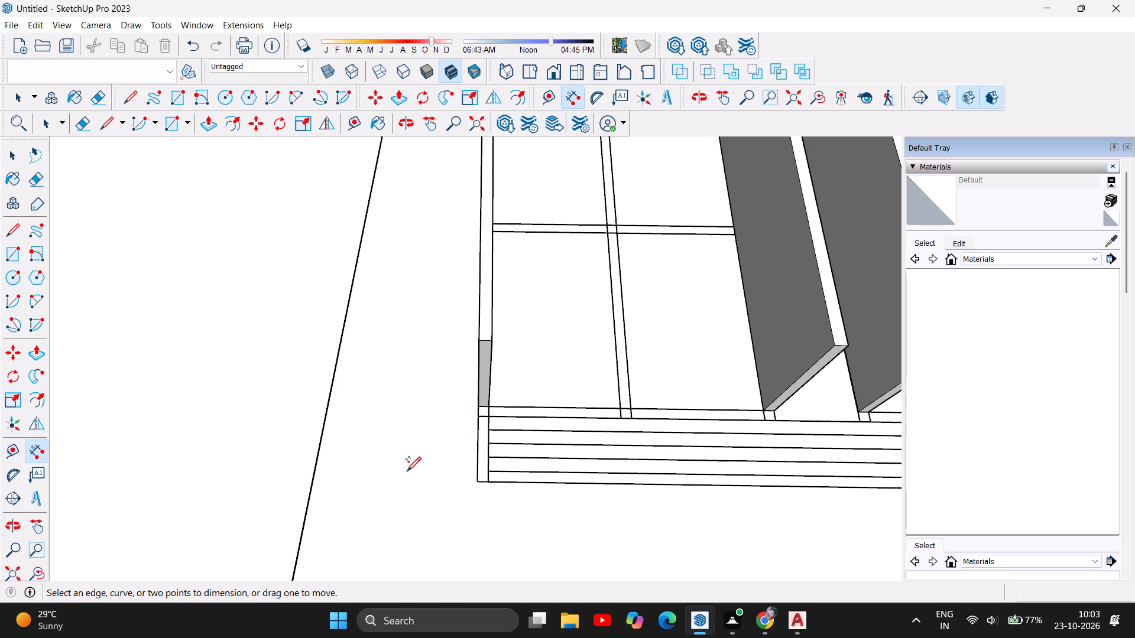
Place a 4' guide outward from the outer left corner of the front steps toward the side plot boundary.
key(t)
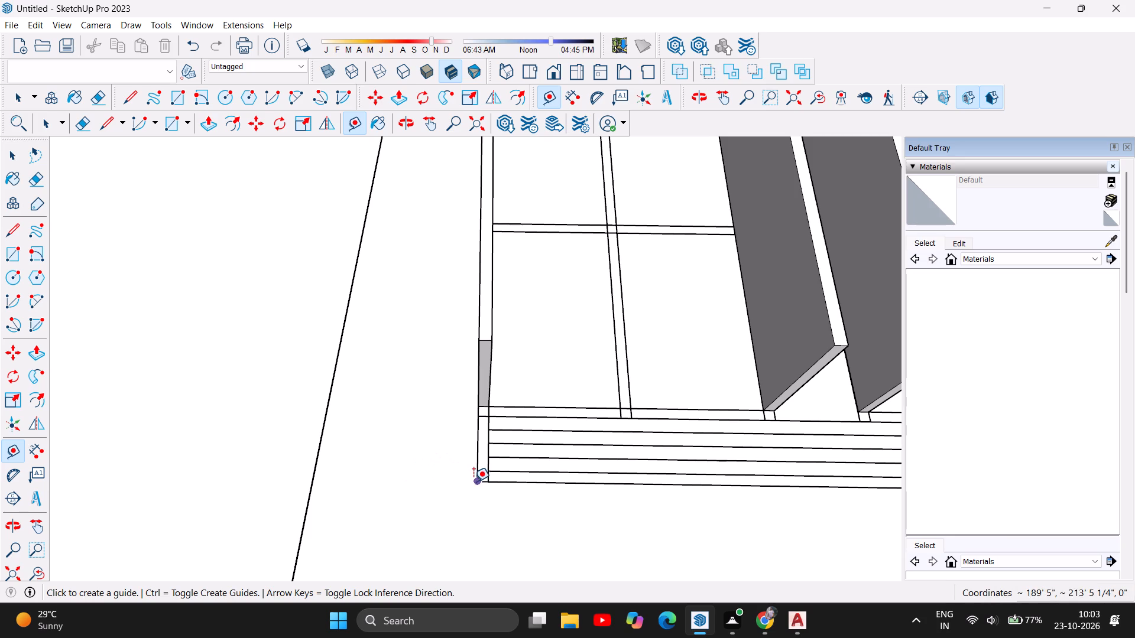
click(474, 483)
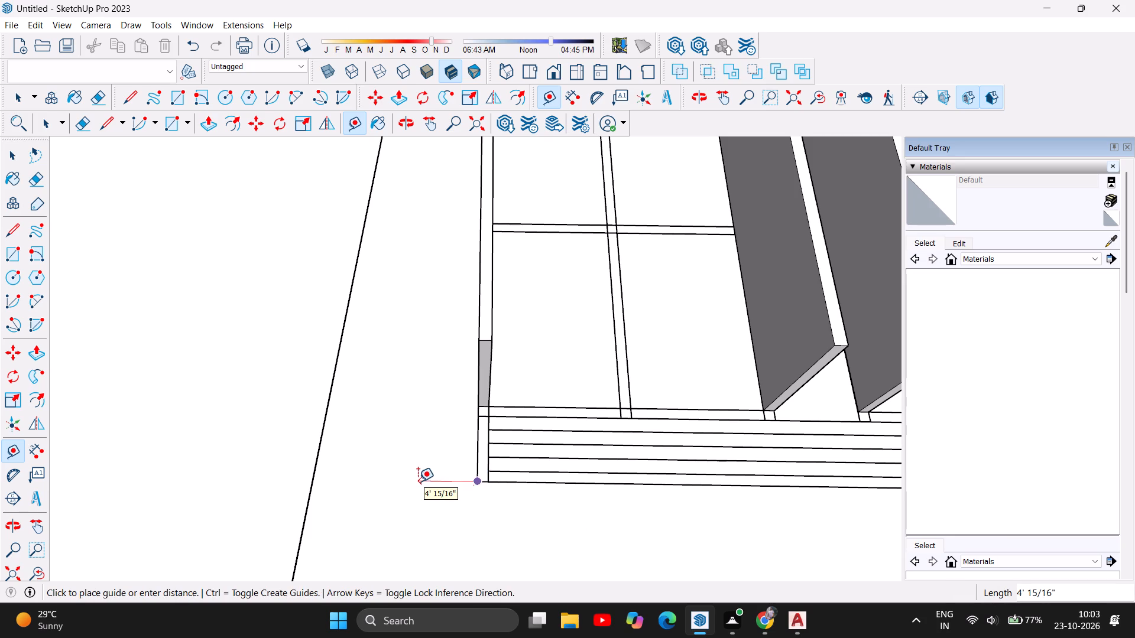
text(4')
key(Return)
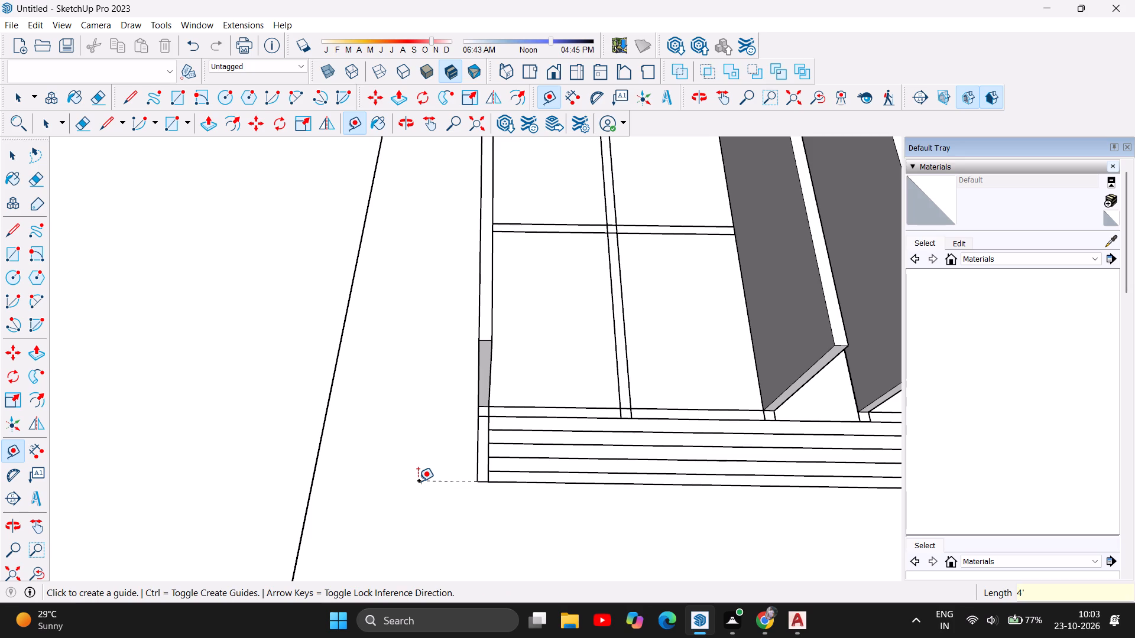
Place a guide about 50' 9" long from the 4' guide's end, running rearward parallel to the left-hand block's outer wall.
click(416, 483)
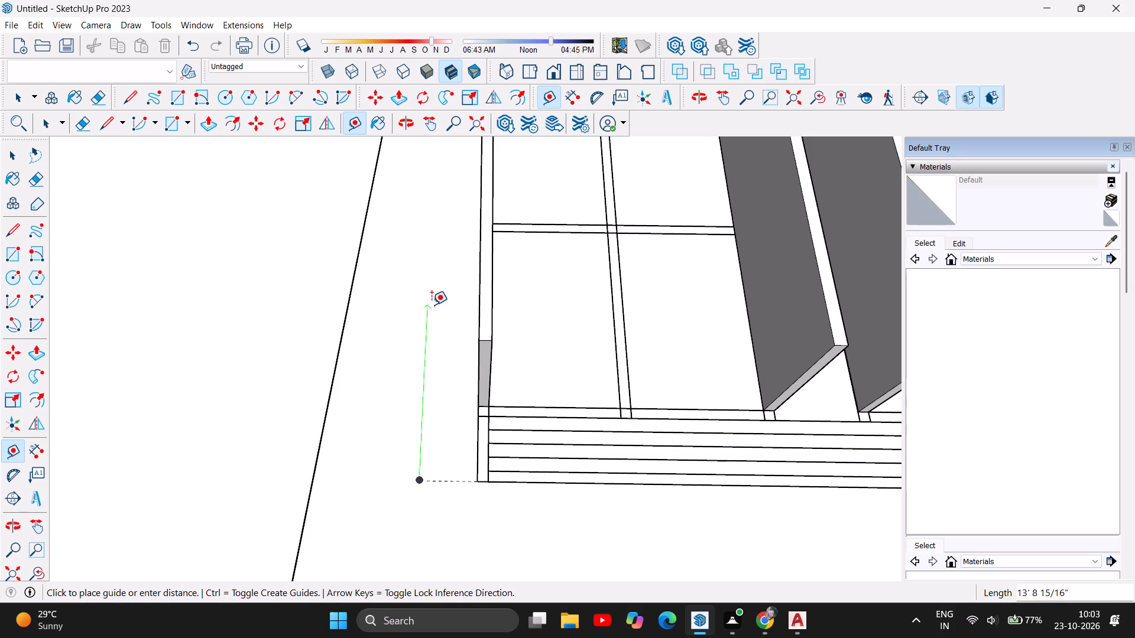
scroll(432, 305, down, 7)
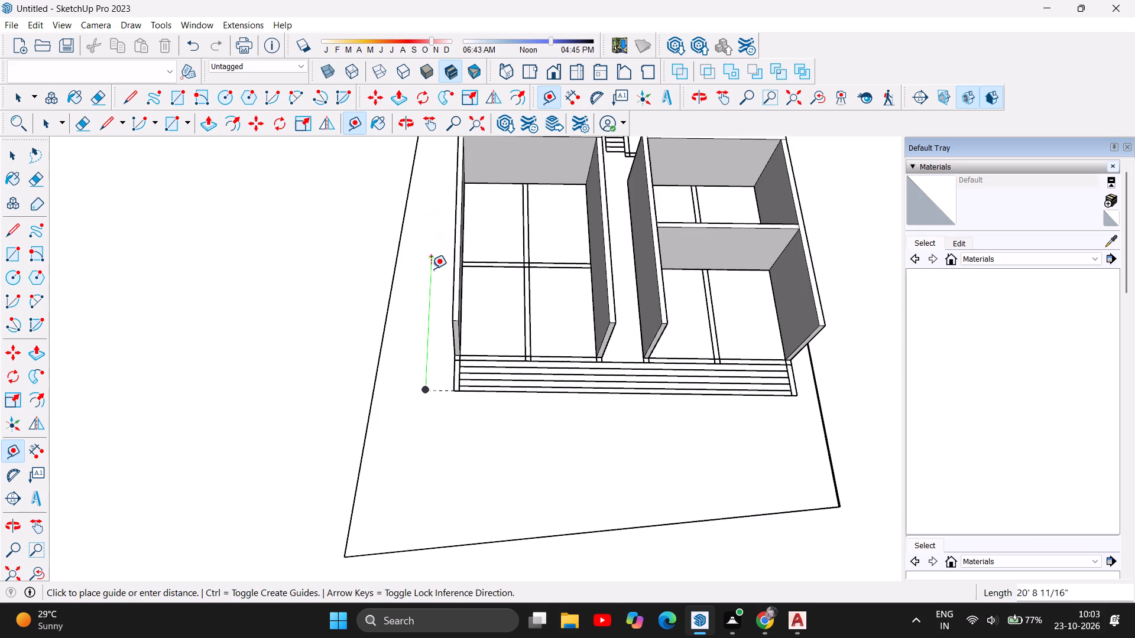
scroll(431, 269, down, 6)
scroll(427, 233, up, 12)
scroll(443, 210, down, 3)
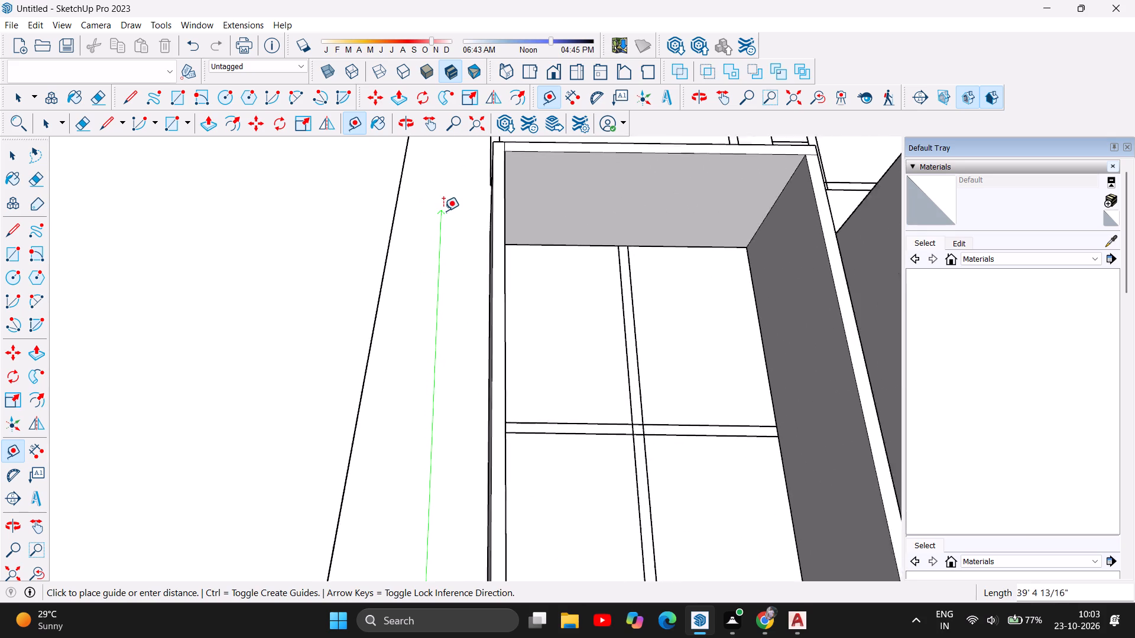
scroll(443, 211, down, 6)
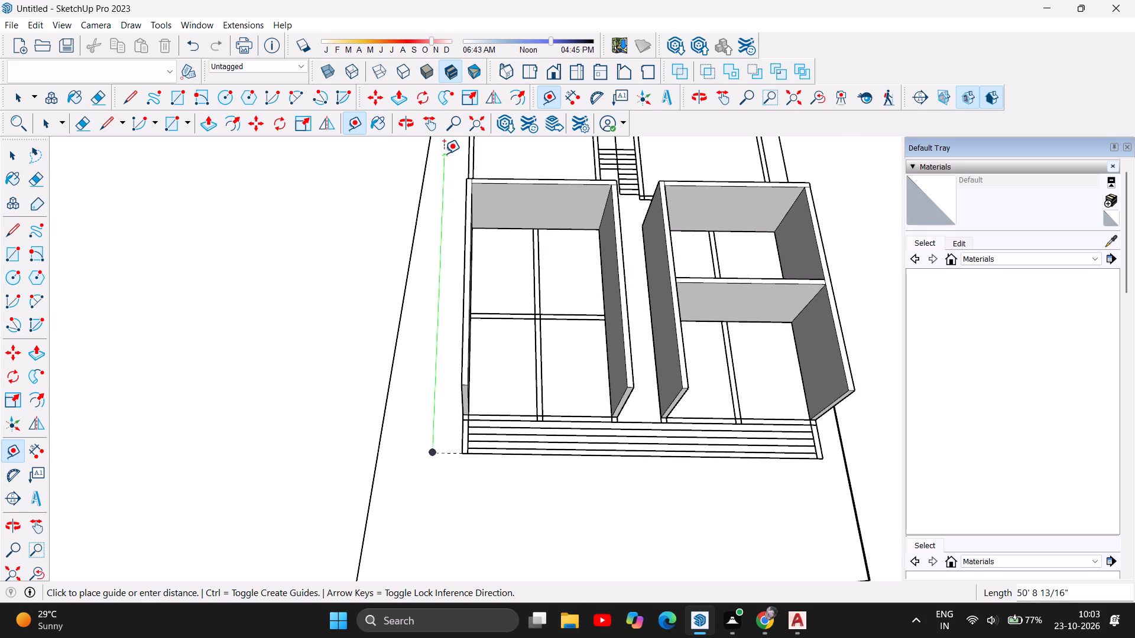
click(444, 154)
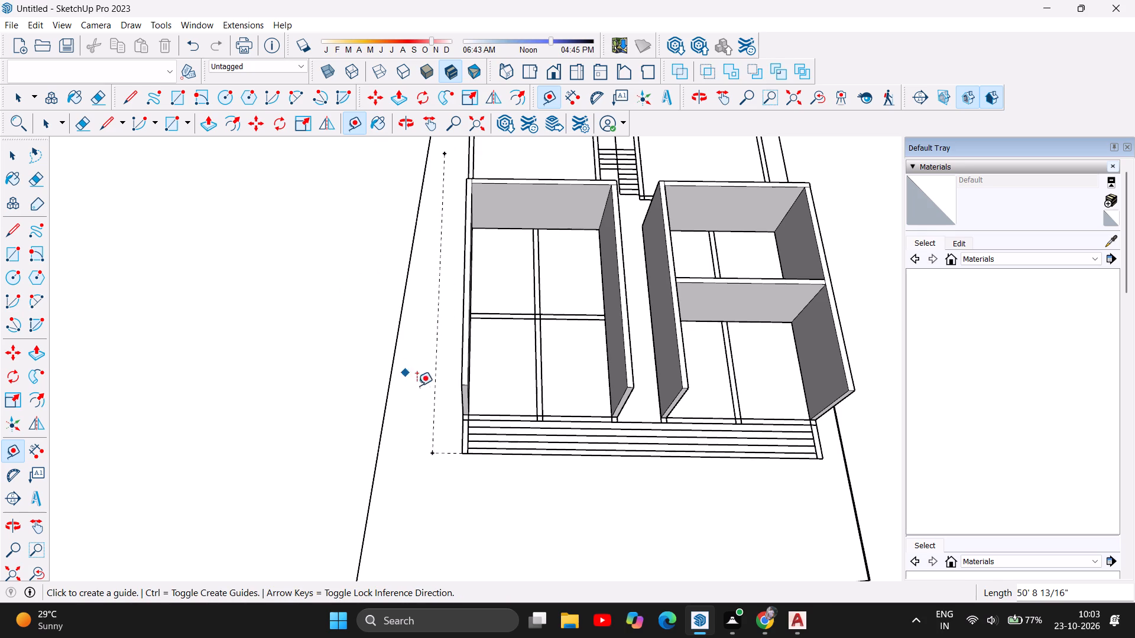
Place a guide line 4' outside the outer wall edge of the left-hand rear shop outline, in line with the existing side guide.
scroll(469, 473, down, 6)
click(410, 125)
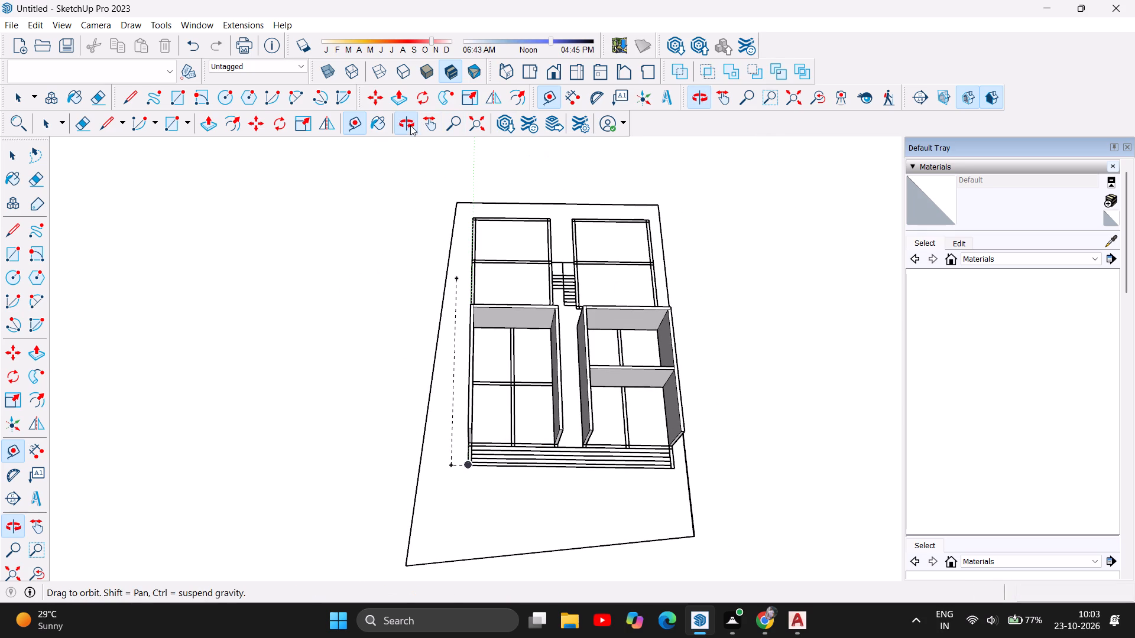
drag(420, 274, 465, 474)
scroll(460, 298, up, 4)
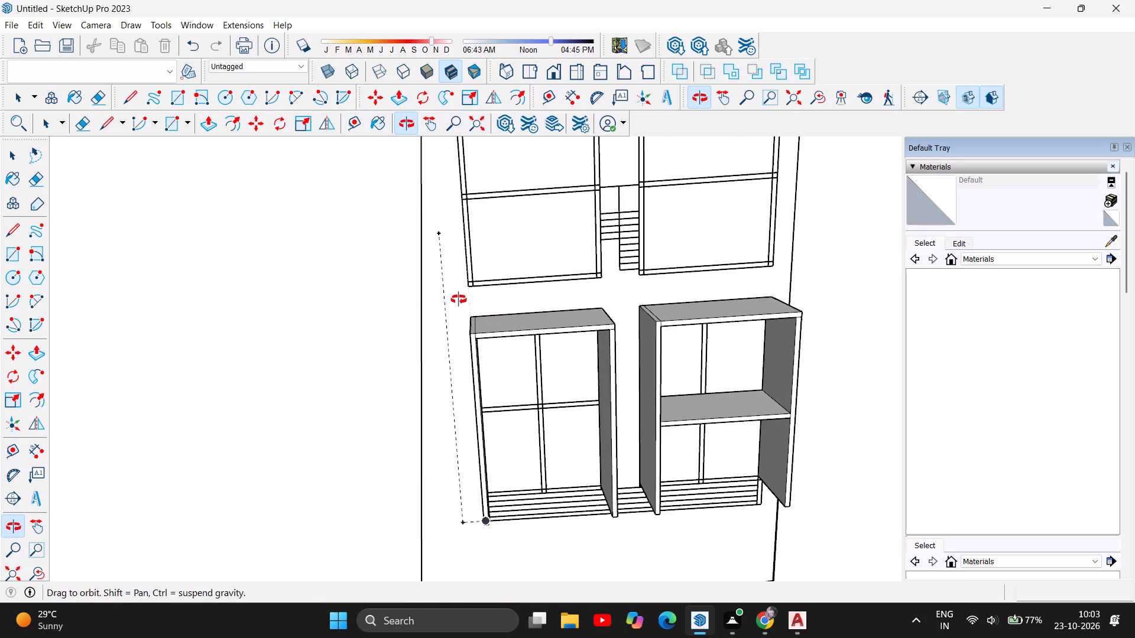
scroll(465, 360, up, 5)
scroll(451, 300, up, 6)
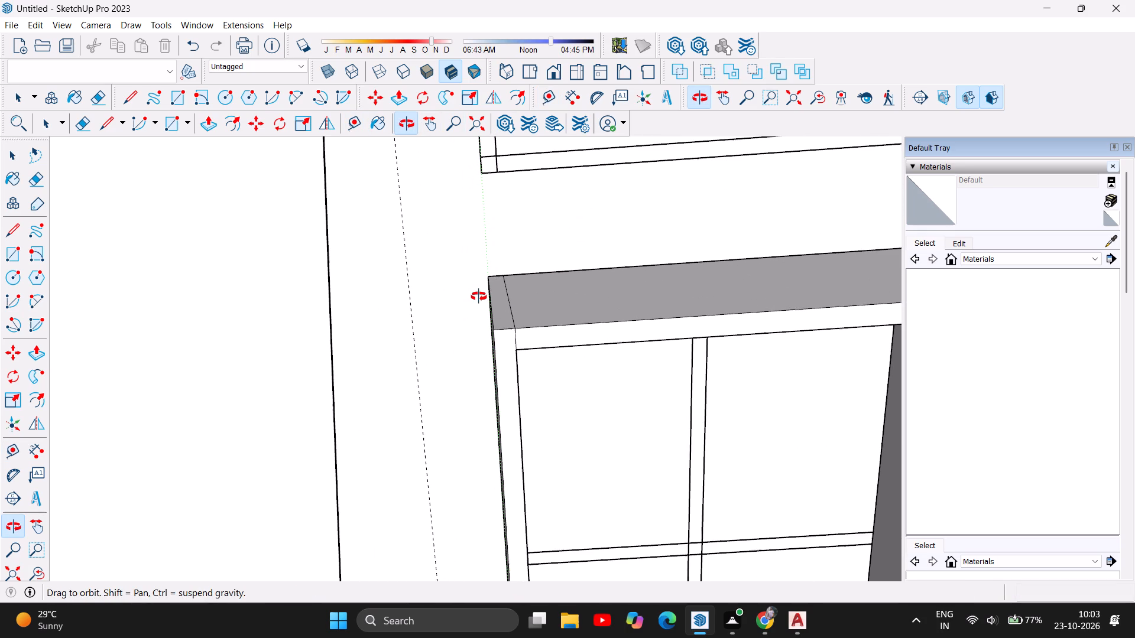
scroll(446, 247, up, 1)
scroll(456, 323, down, 2)
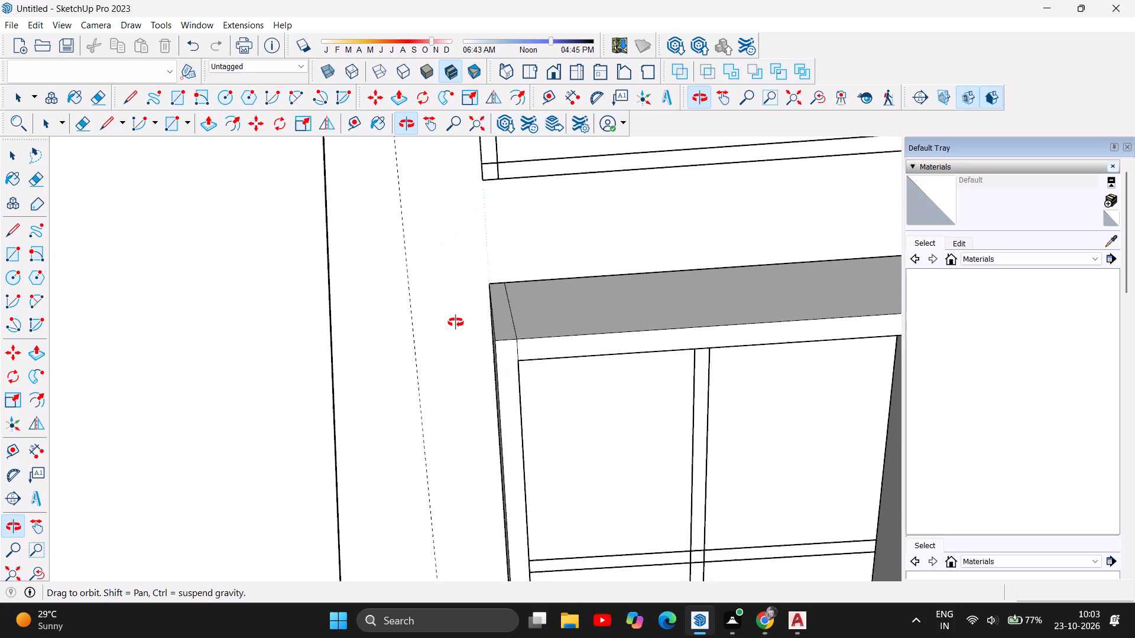
scroll(456, 323, down, 3)
drag(504, 267, 463, 260)
drag(604, 245, 552, 276)
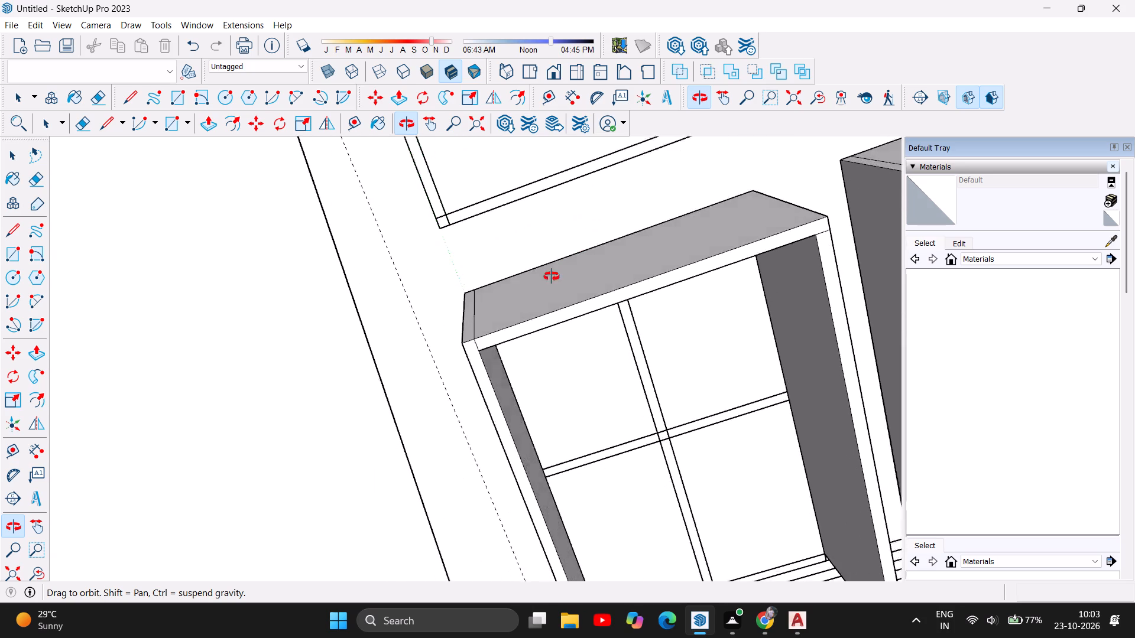
drag(552, 276, 693, 271)
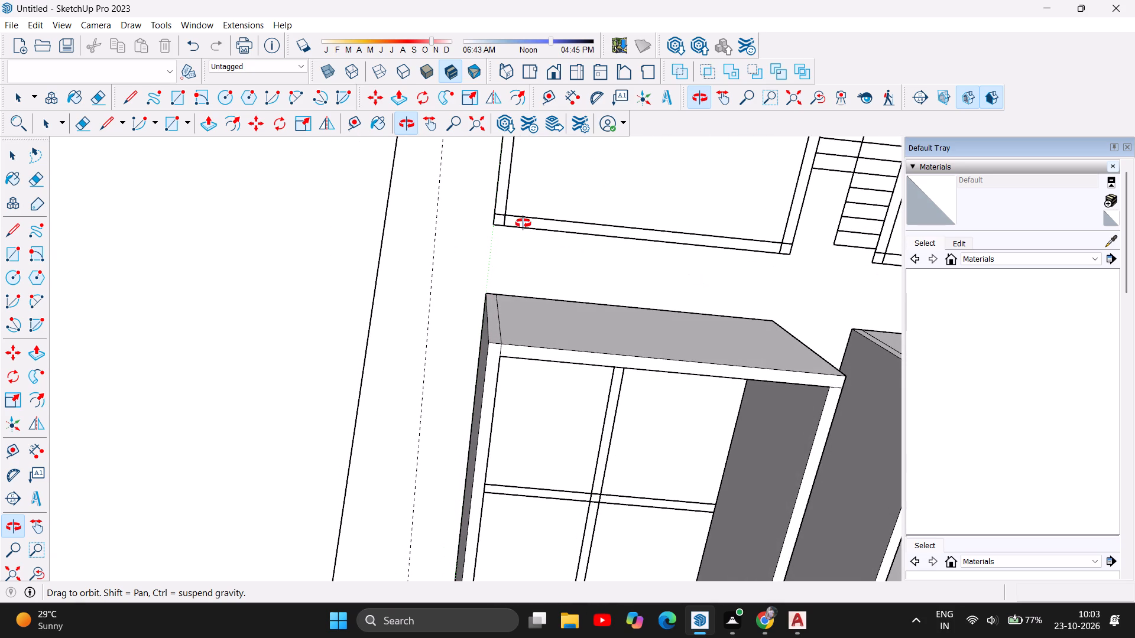
scroll(497, 185, up, 4)
scroll(515, 230, up, 3)
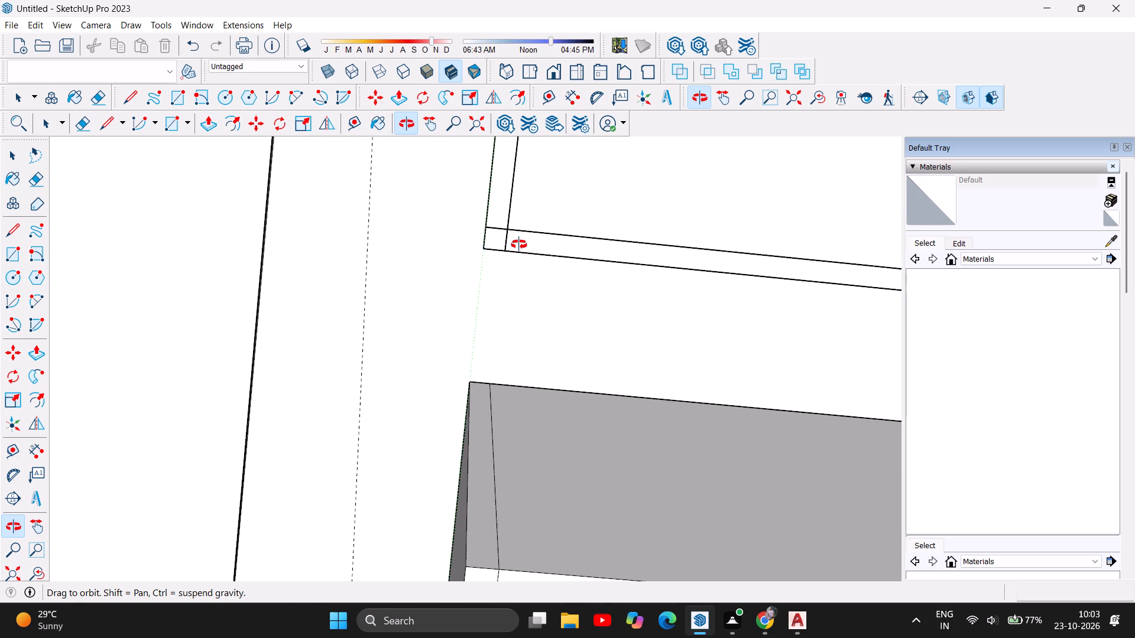
key(t)
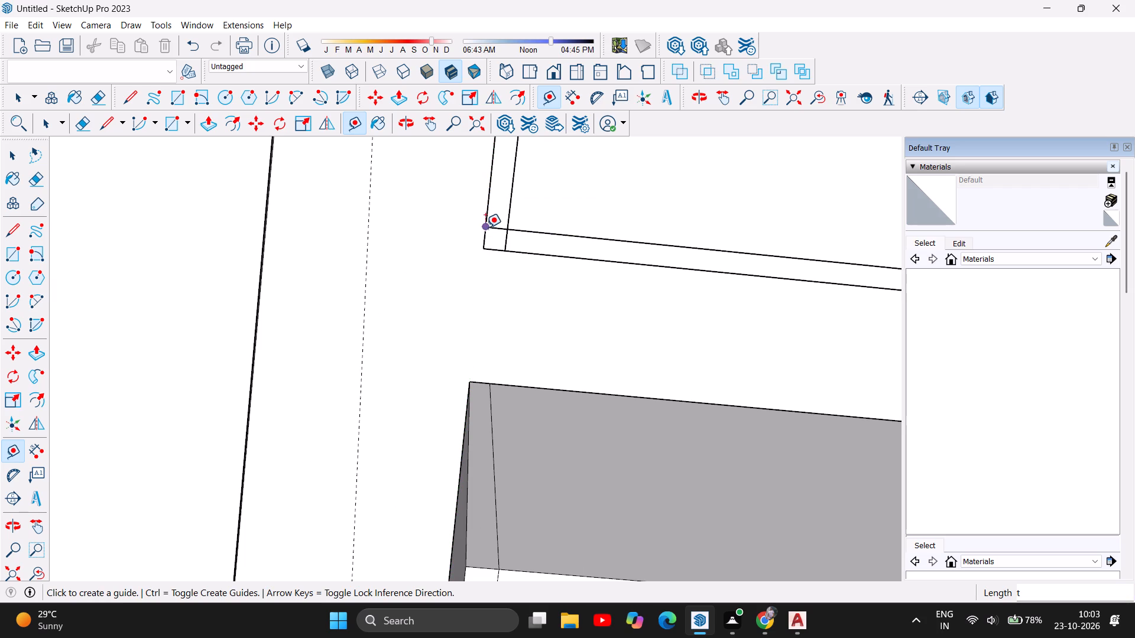
click(489, 163)
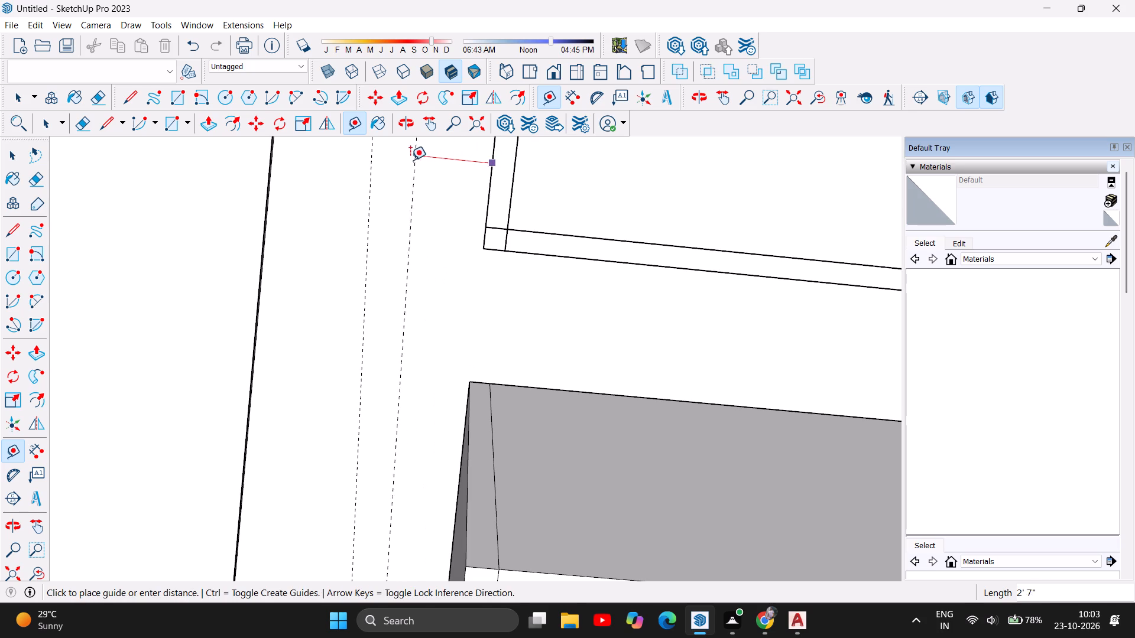
click(370, 151)
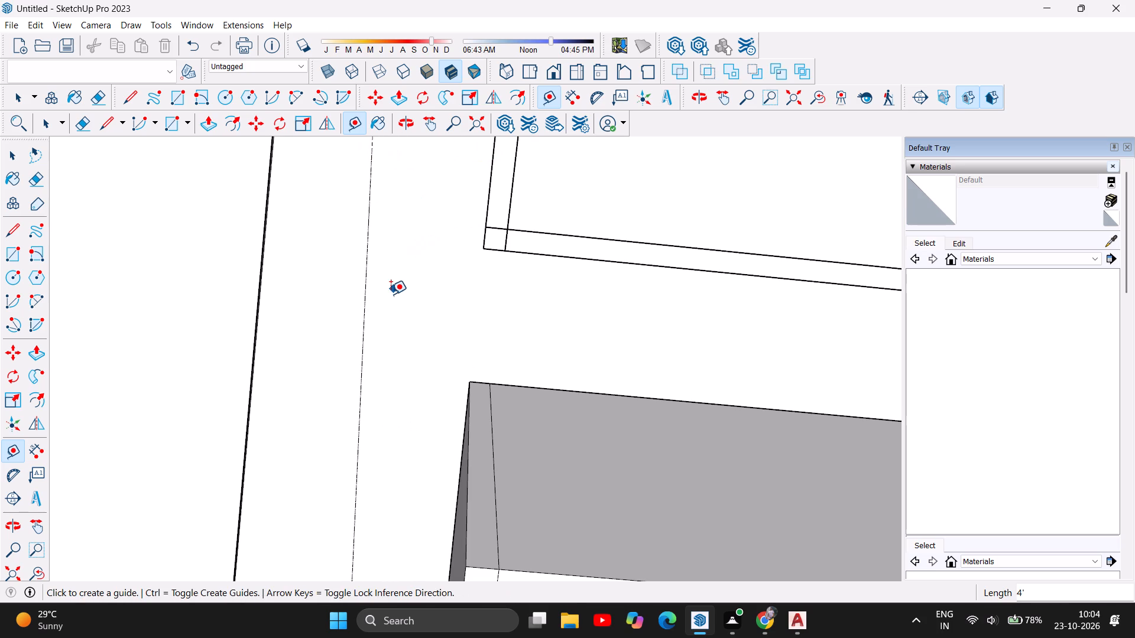
Place a crosswise guide line from the side guide to the outer edge of the left-hand rear shop outline.
scroll(391, 294, down, 12)
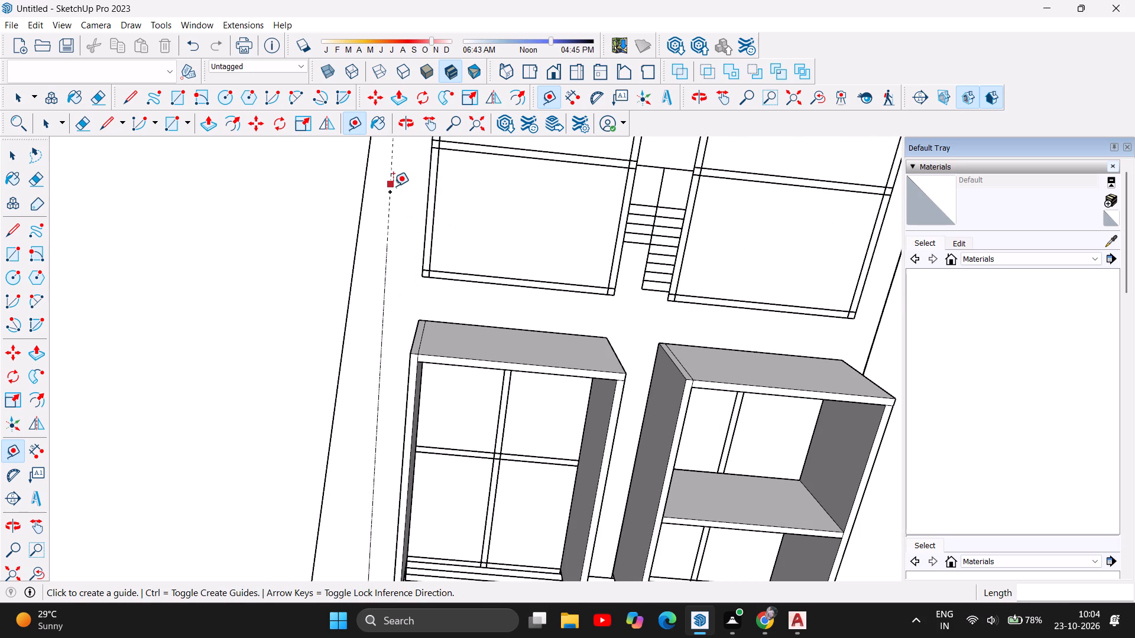
click(387, 190)
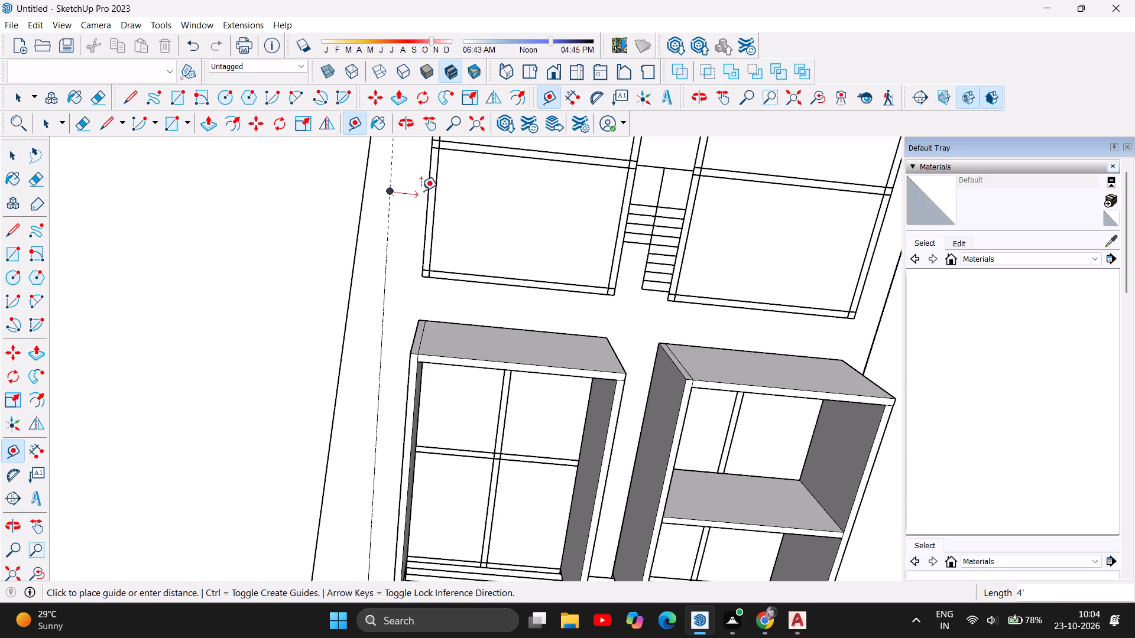
click(425, 191)
Place a 4' guide from the outer front base corner of the left-hand block's side wall out to the side guide.
scroll(434, 240, down, 6)
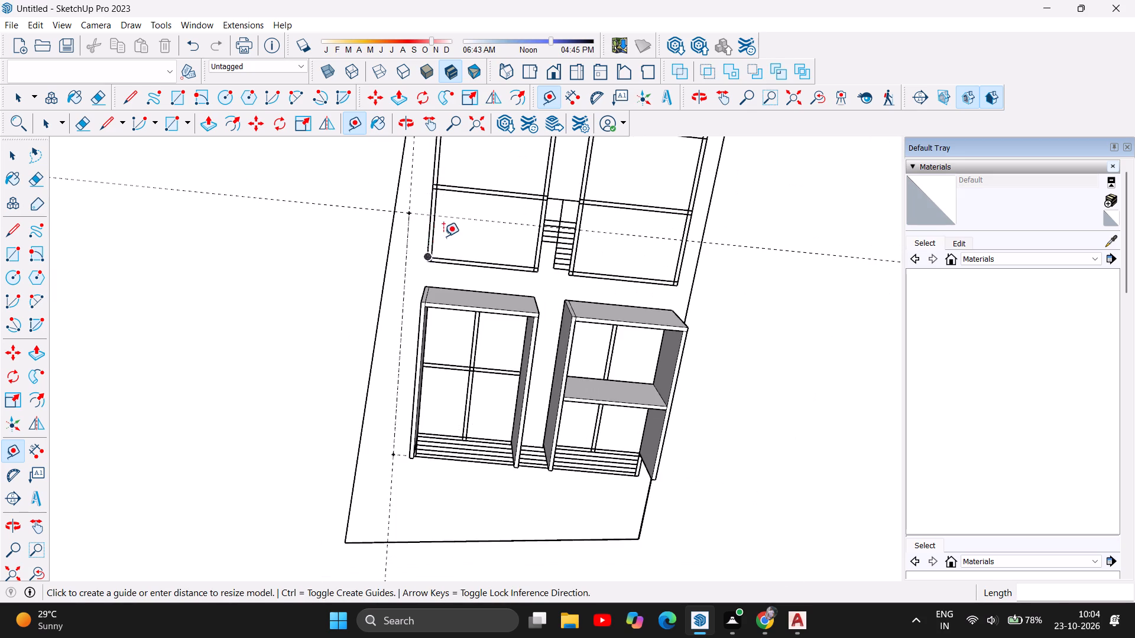
scroll(444, 236, down, 4)
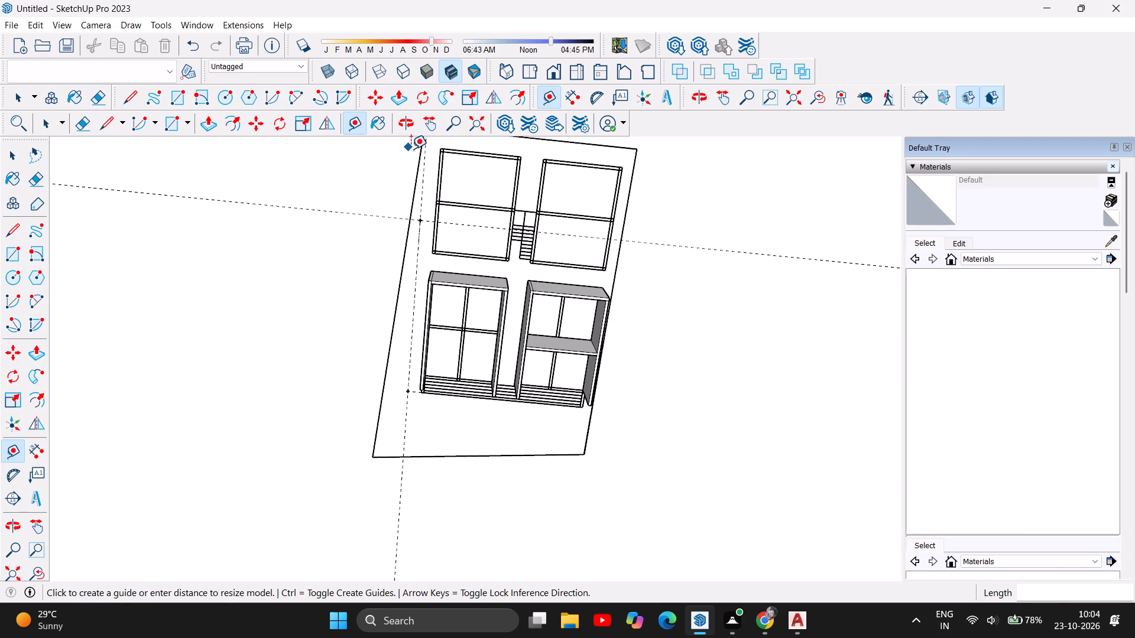
click(404, 125)
drag(461, 356, 489, 175)
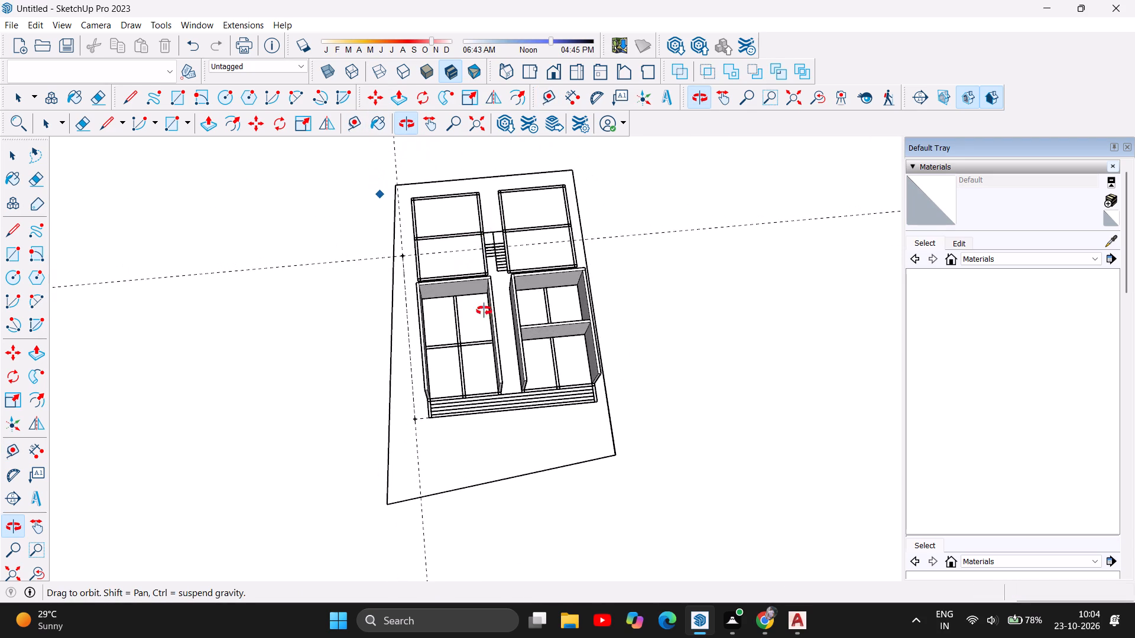
drag(502, 494, 503, 320)
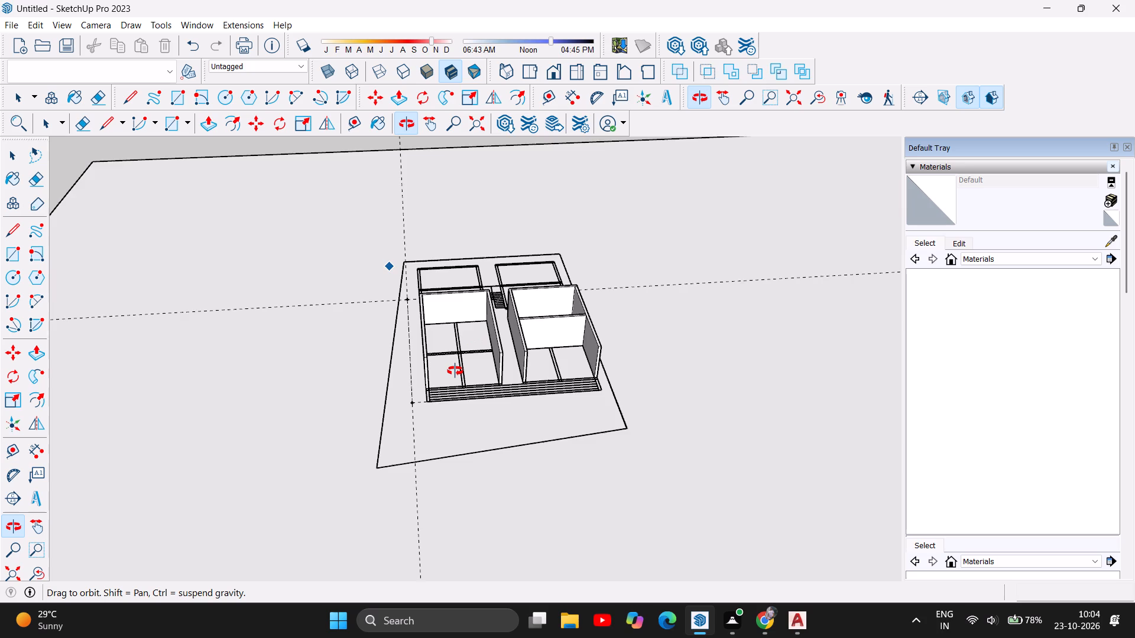
scroll(455, 371, up, 4)
scroll(415, 401, up, 15)
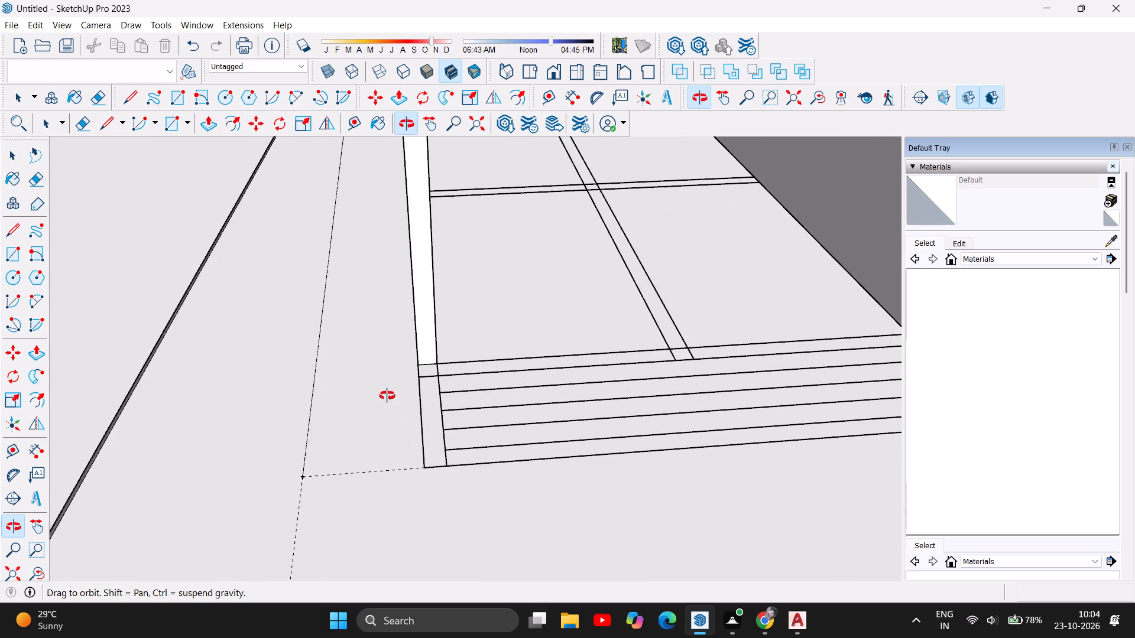
drag(392, 403, 428, 503)
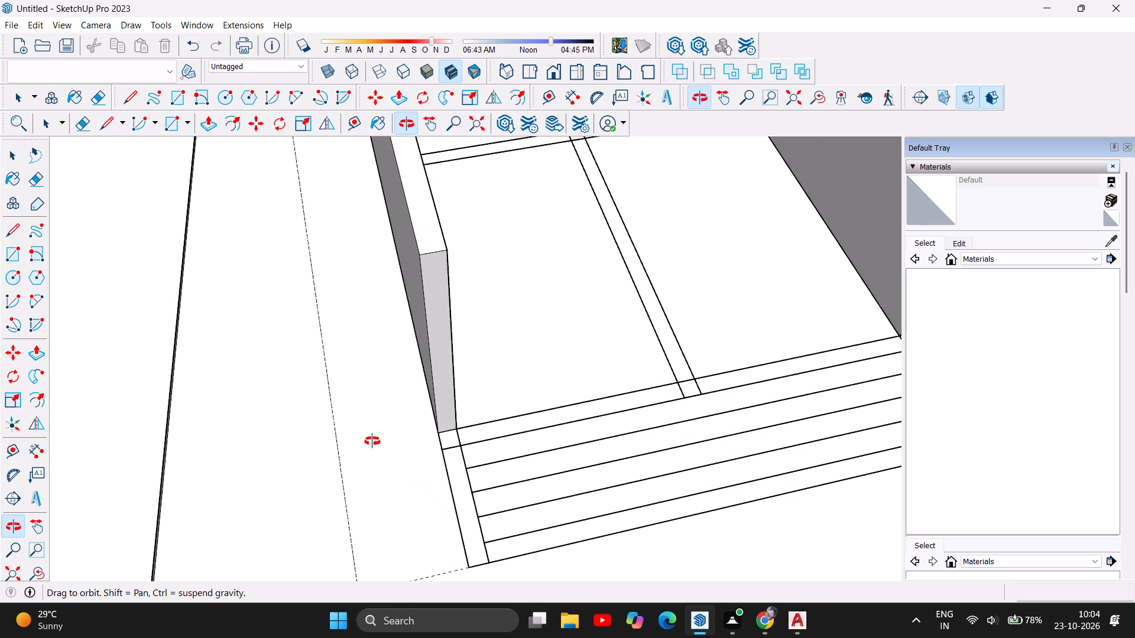
scroll(372, 441, up, 4)
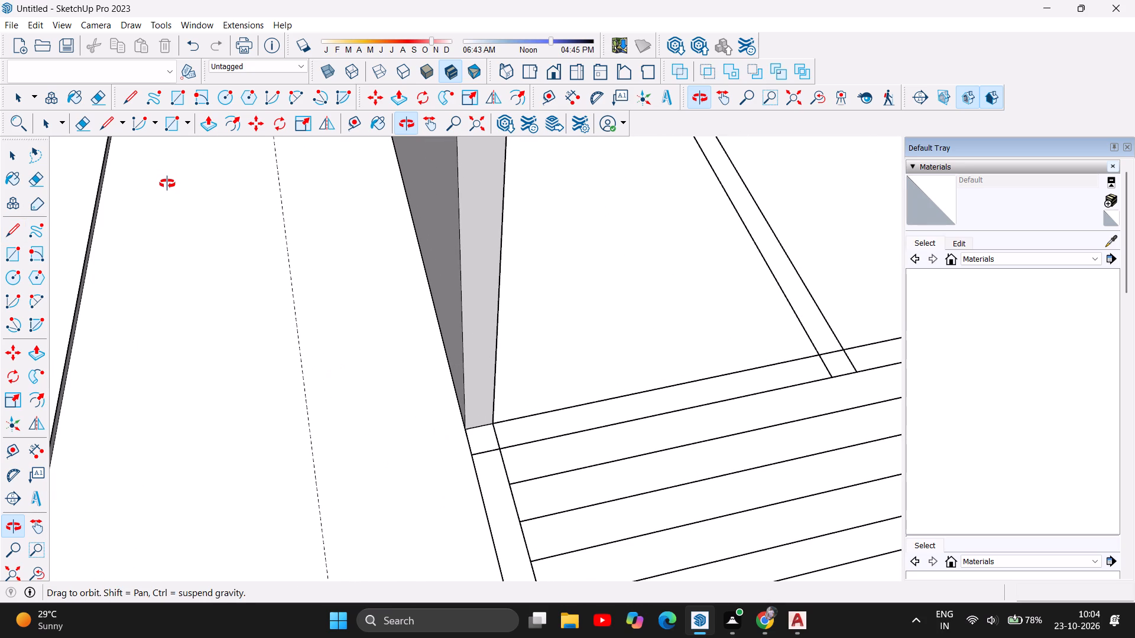
key(t)
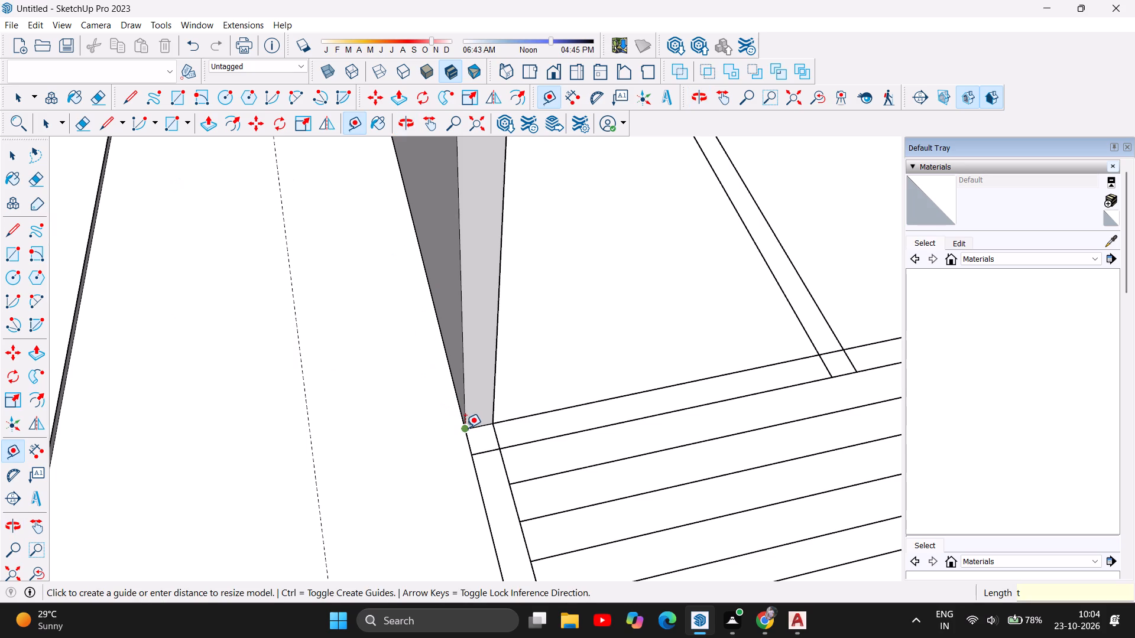
click(465, 428)
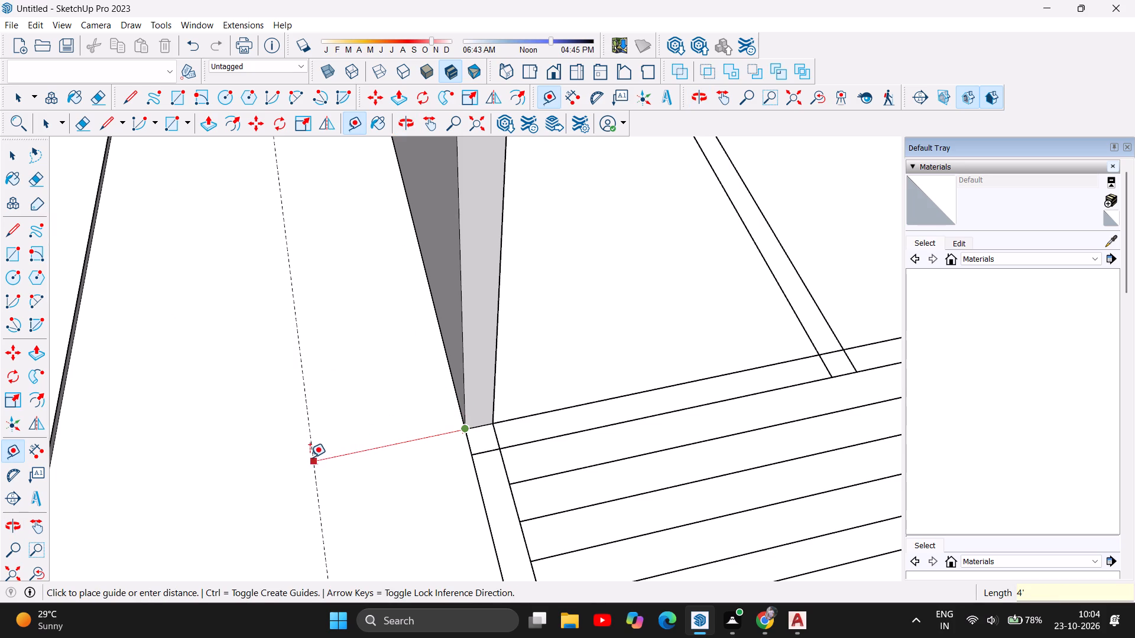
click(310, 457)
Place a guide about 4' 1 9/16" long from the left-hand rear shop outline's outer edge near its front corner to the side guide.
scroll(336, 446, down, 5)
scroll(385, 427, down, 6)
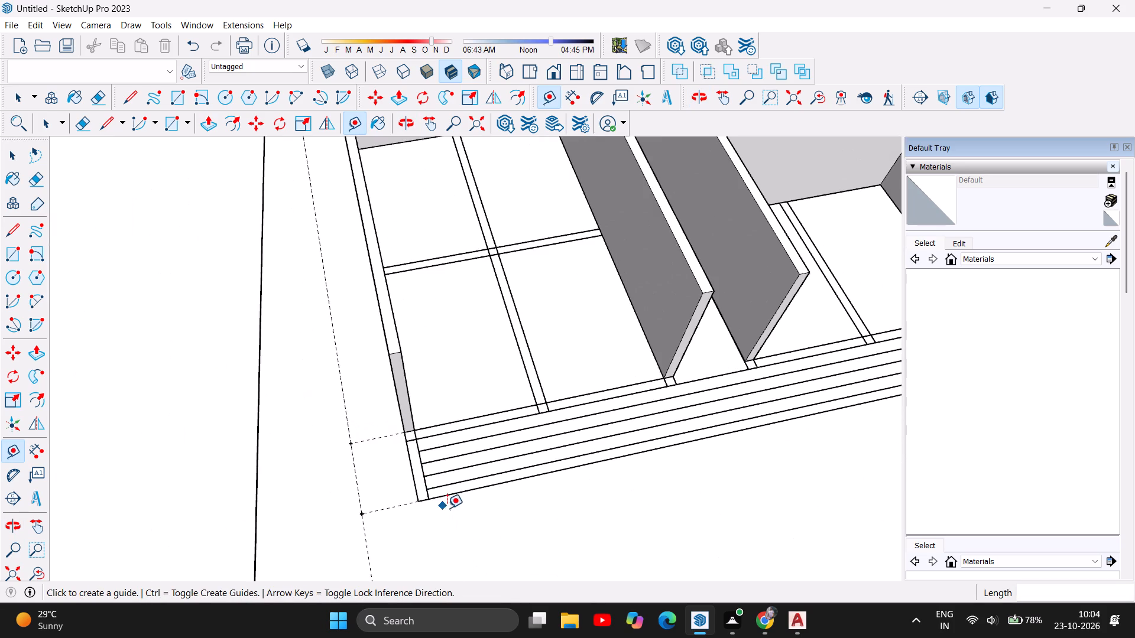
scroll(447, 509, down, 5)
scroll(336, 316, up, 2)
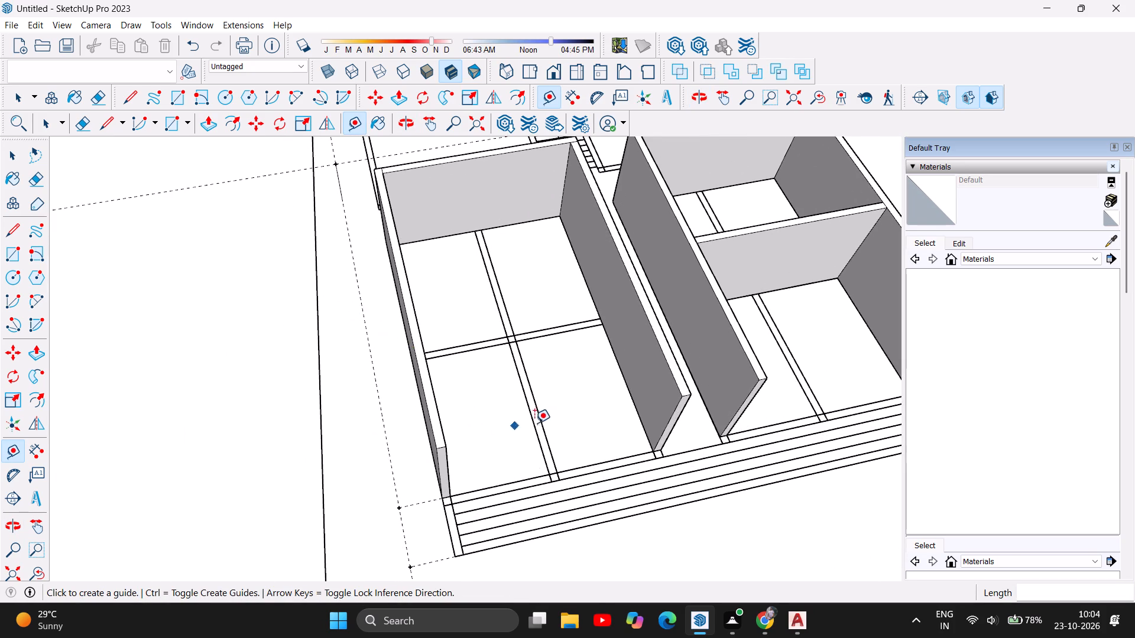
scroll(536, 423, down, 4)
scroll(410, 245, up, 10)
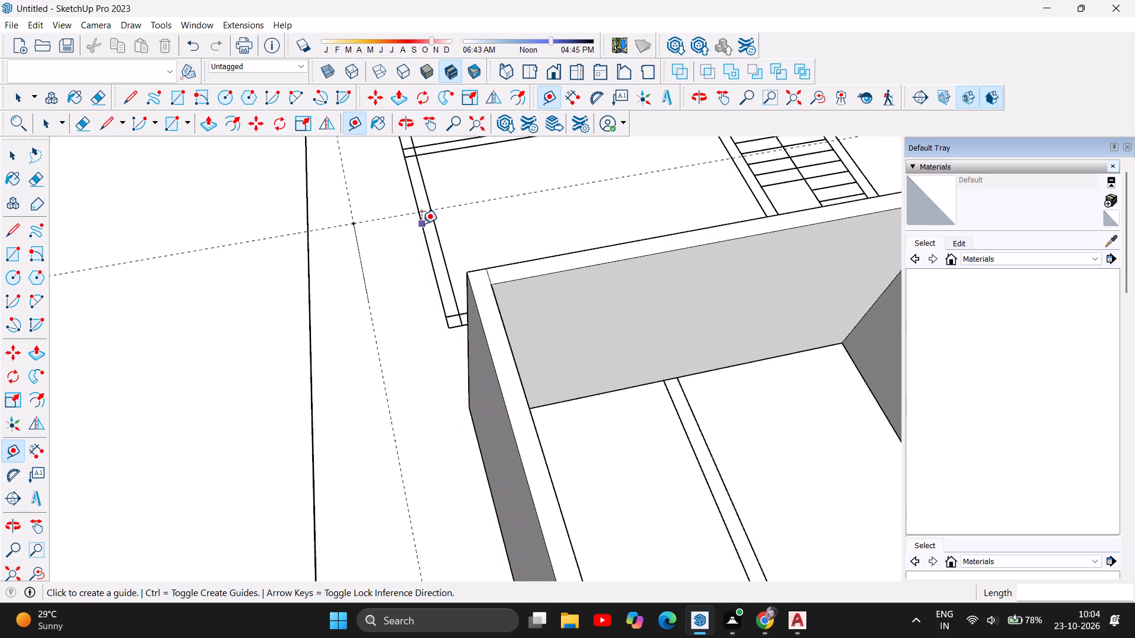
scroll(421, 224, up, 5)
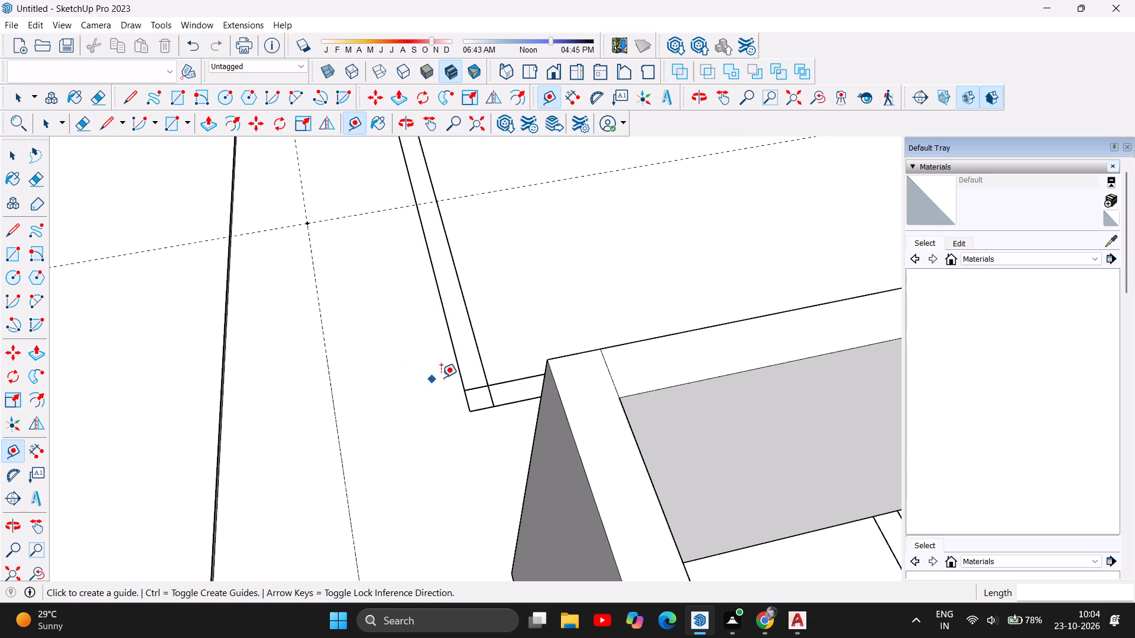
click(461, 388)
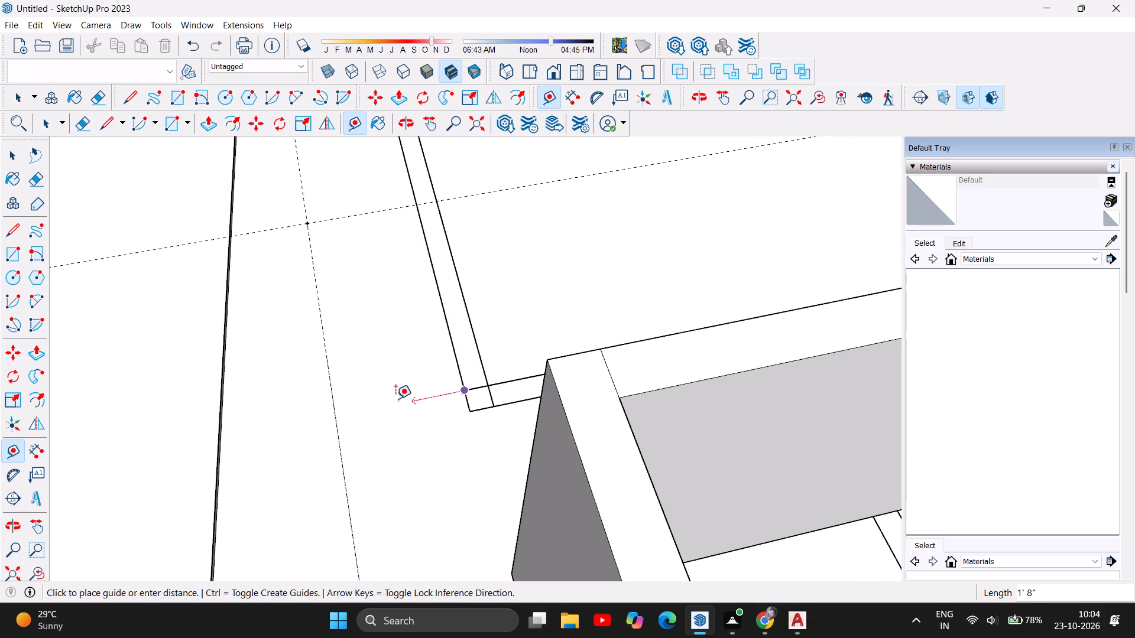
click(330, 415)
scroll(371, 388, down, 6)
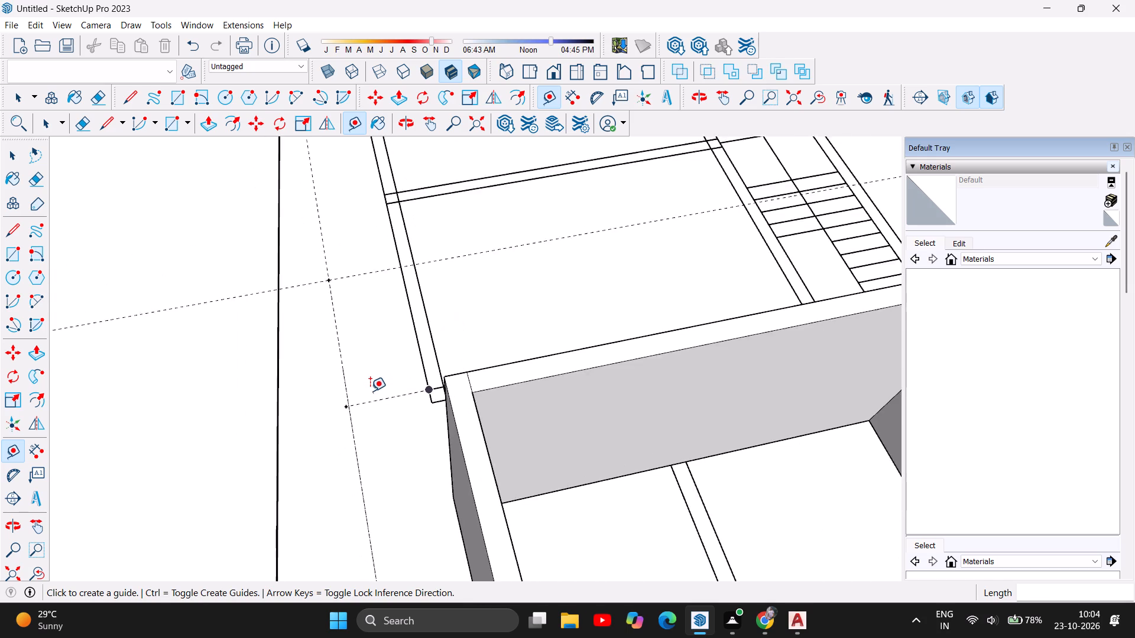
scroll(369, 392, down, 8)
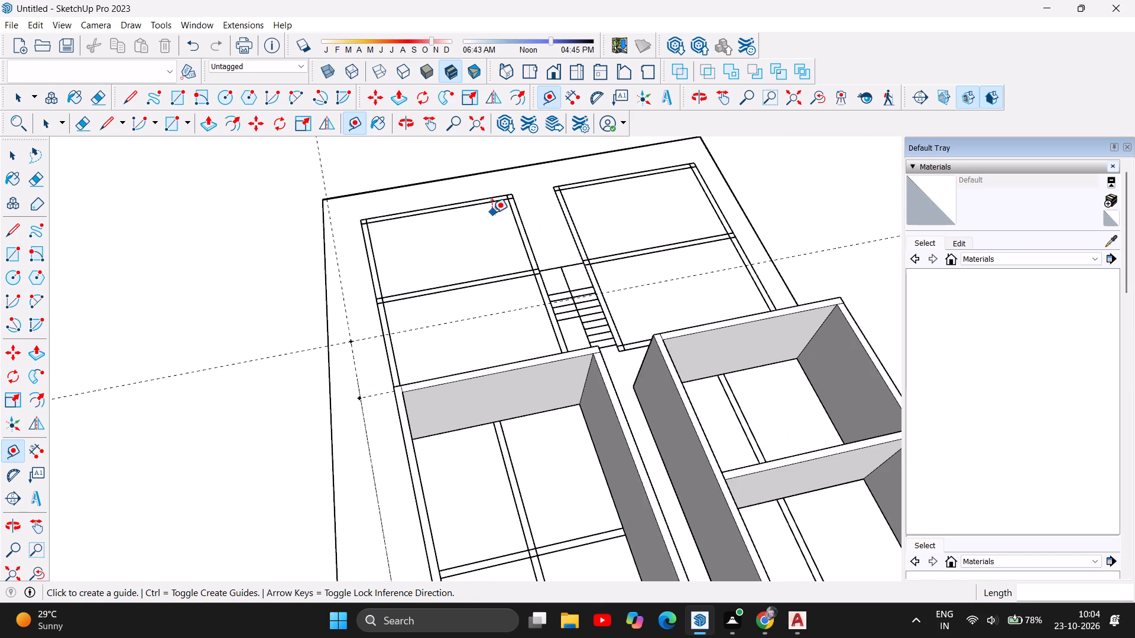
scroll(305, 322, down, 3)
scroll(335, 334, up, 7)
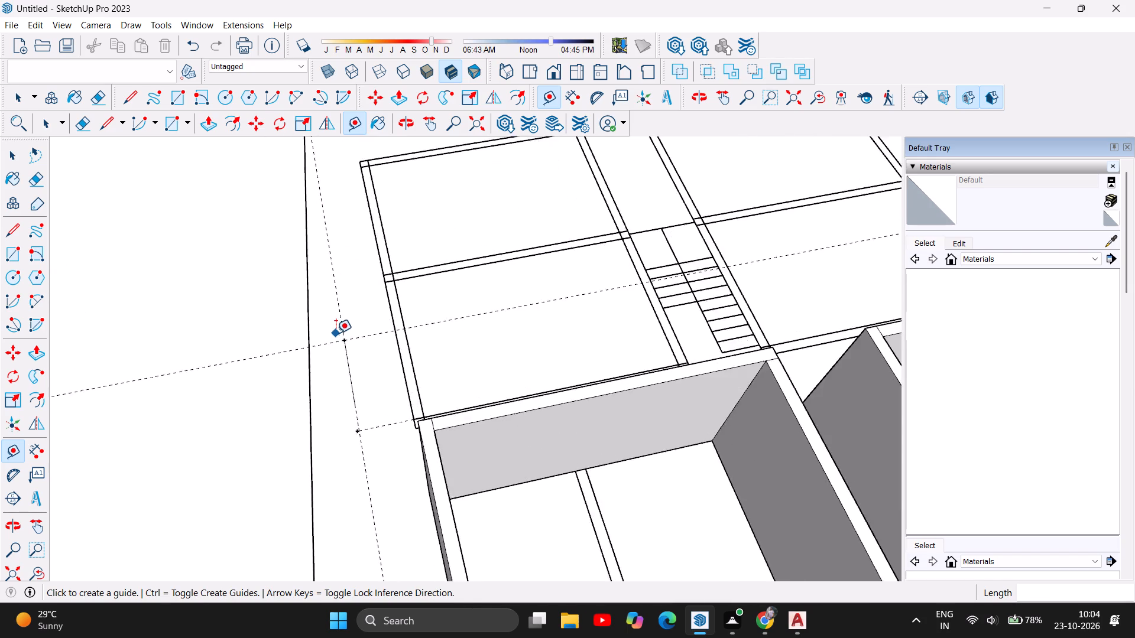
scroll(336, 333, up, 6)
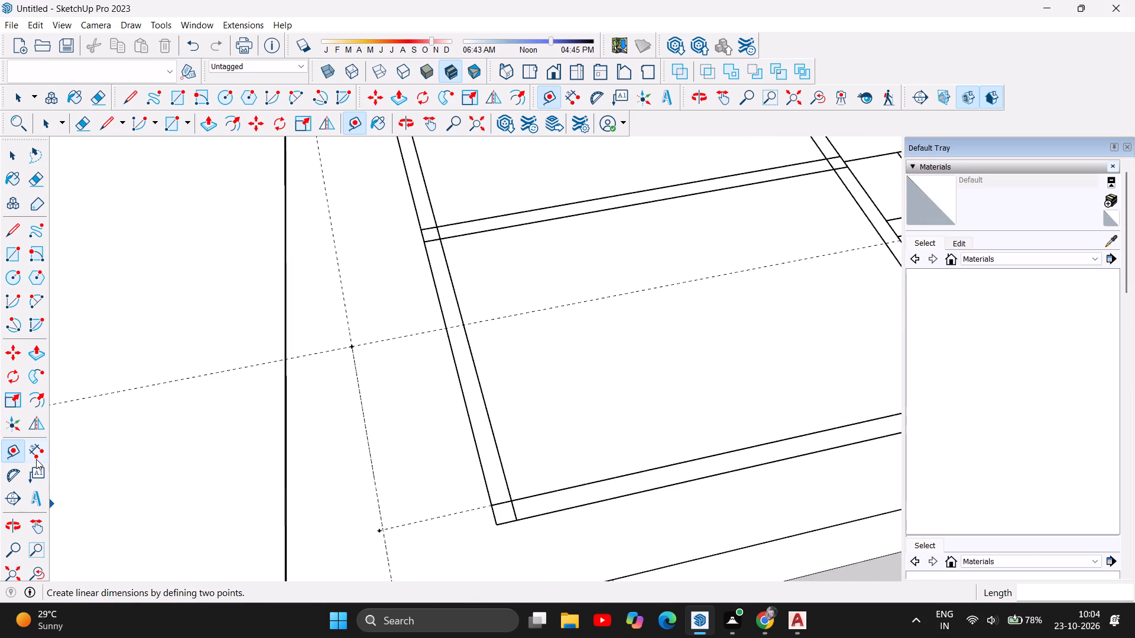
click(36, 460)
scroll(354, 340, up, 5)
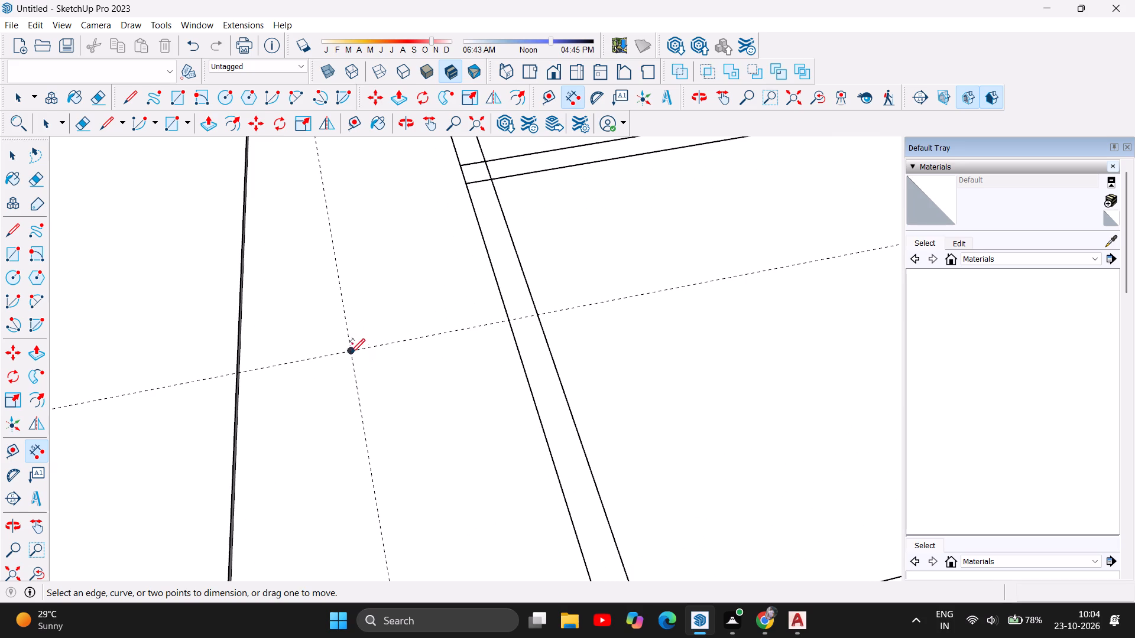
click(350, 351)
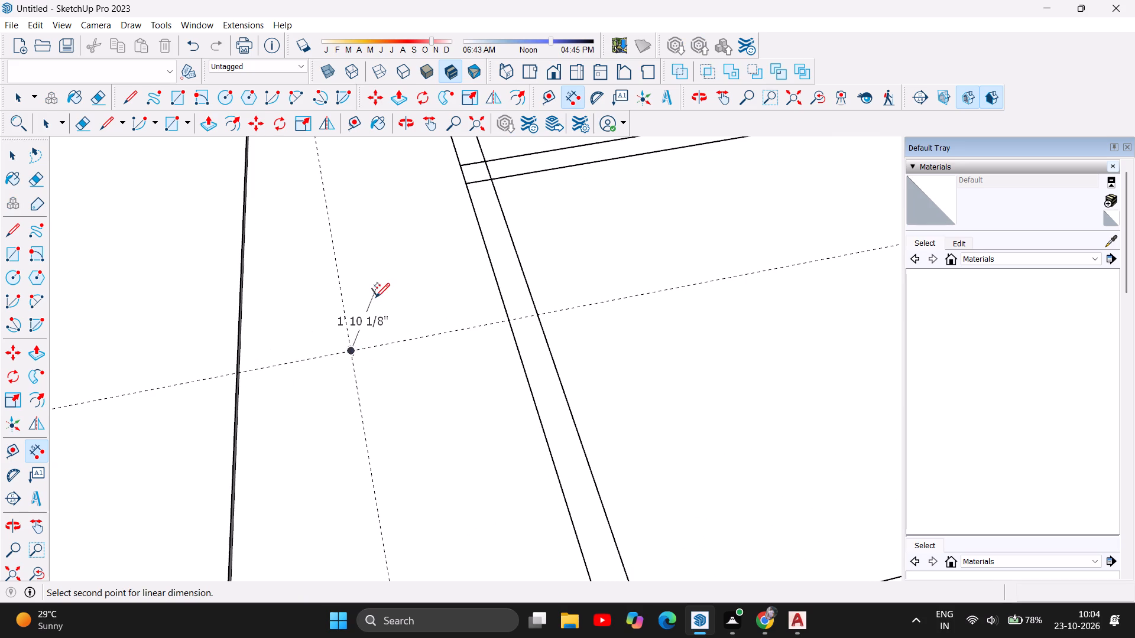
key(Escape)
Examine the guides between the left-hand rear shop outline and the side plot boundary, including where they cross.
scroll(257, 356, down, 5)
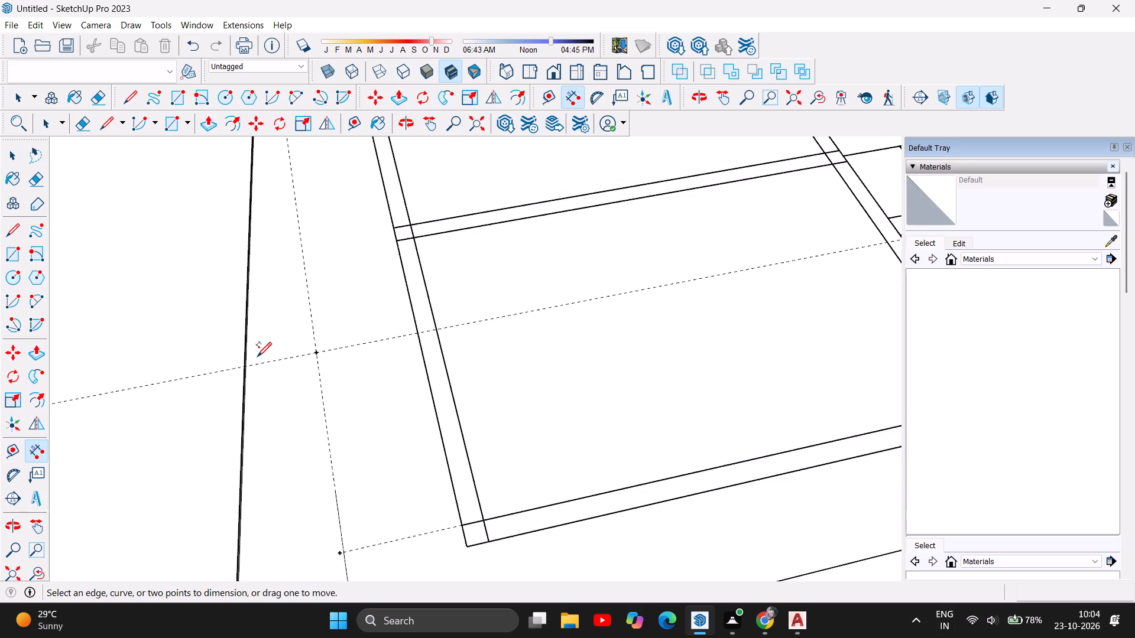
scroll(257, 356, down, 12)
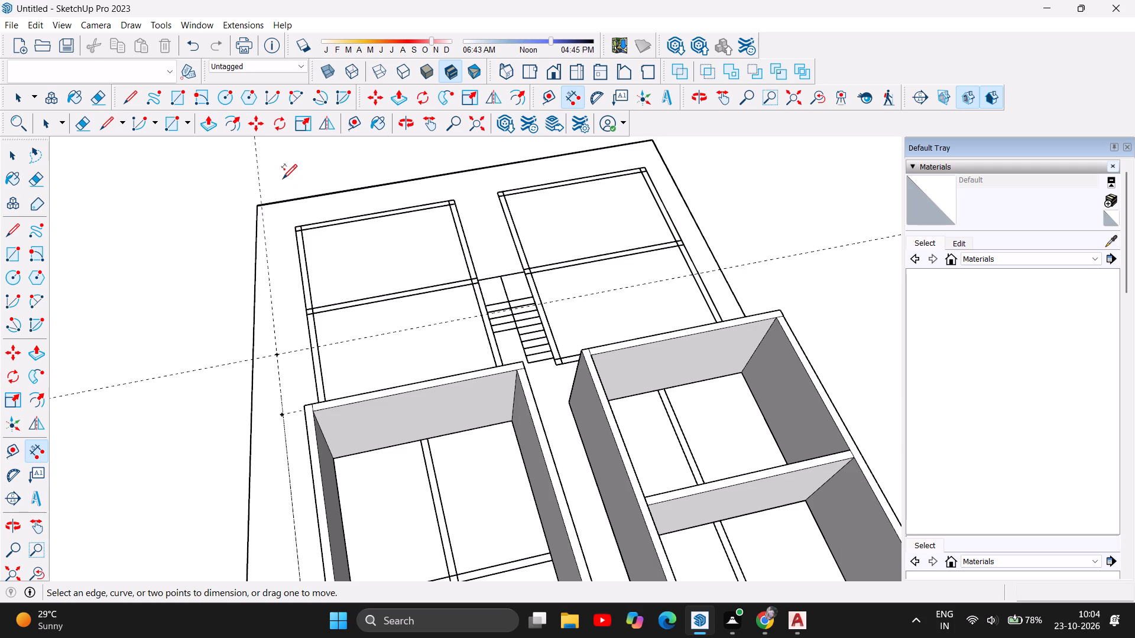
scroll(290, 351, up, 5)
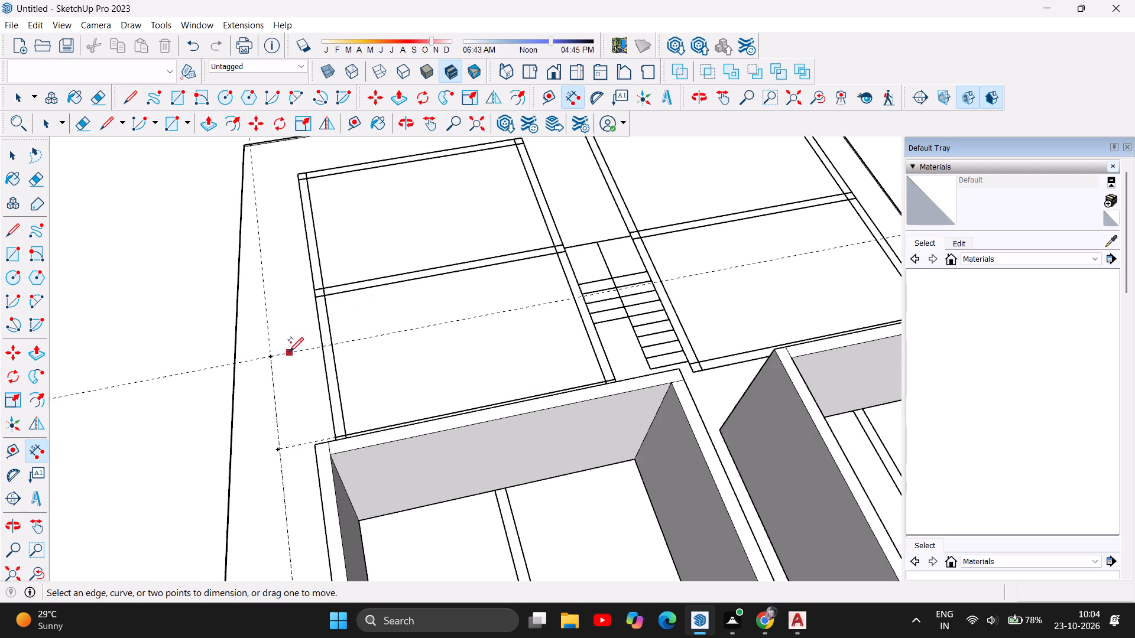
scroll(289, 351, up, 6)
scroll(289, 350, down, 9)
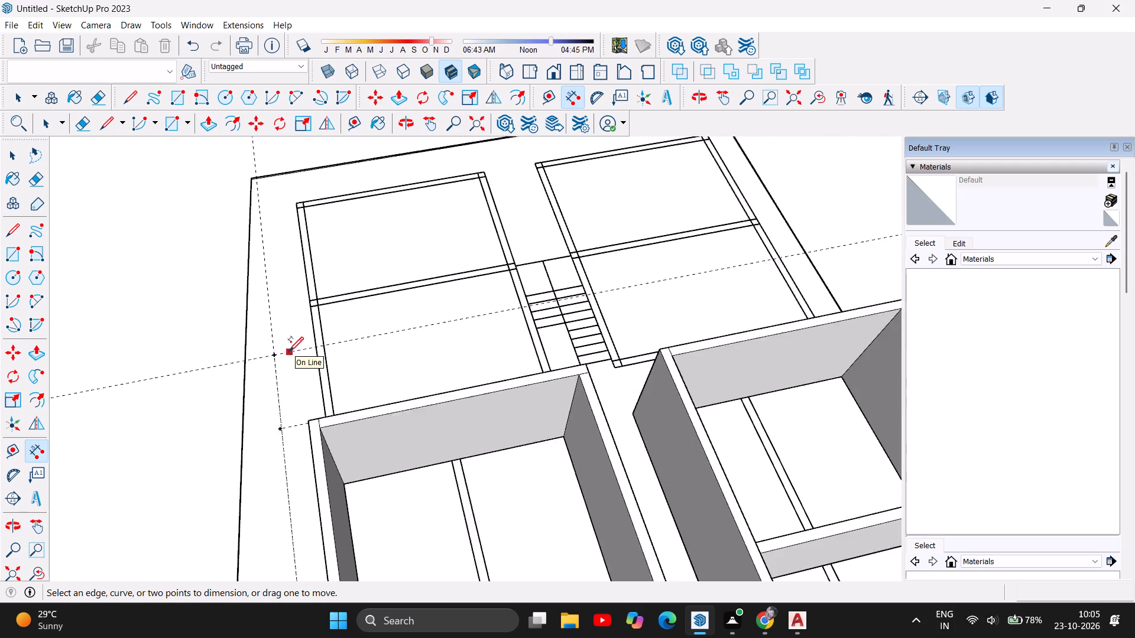
scroll(289, 350, down, 3)
scroll(291, 350, up, 6)
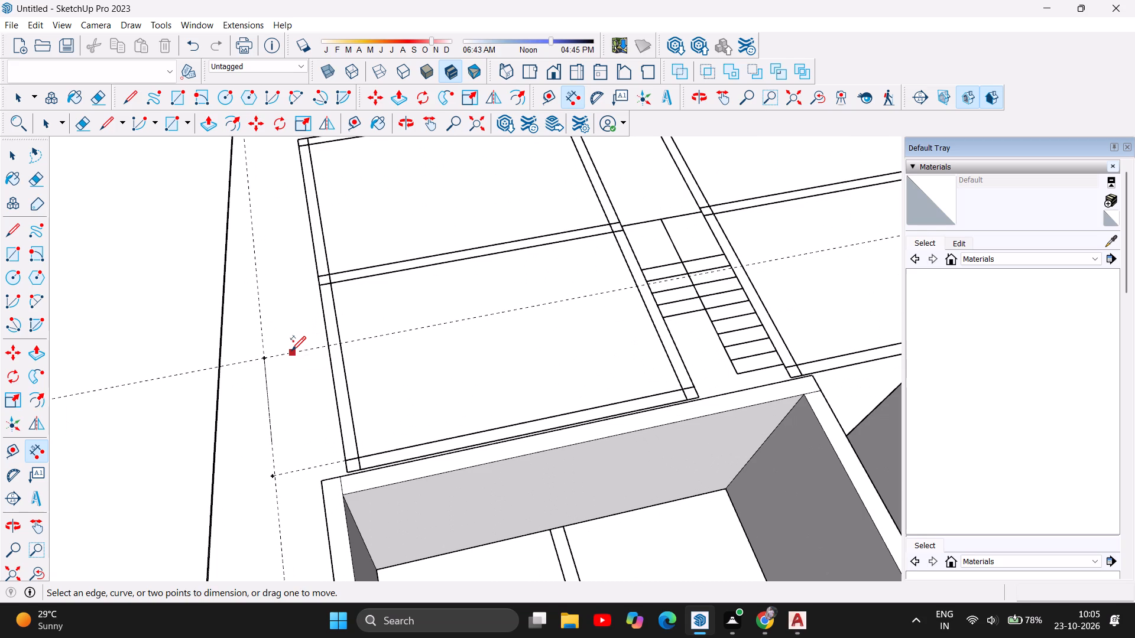
scroll(291, 350, up, 3)
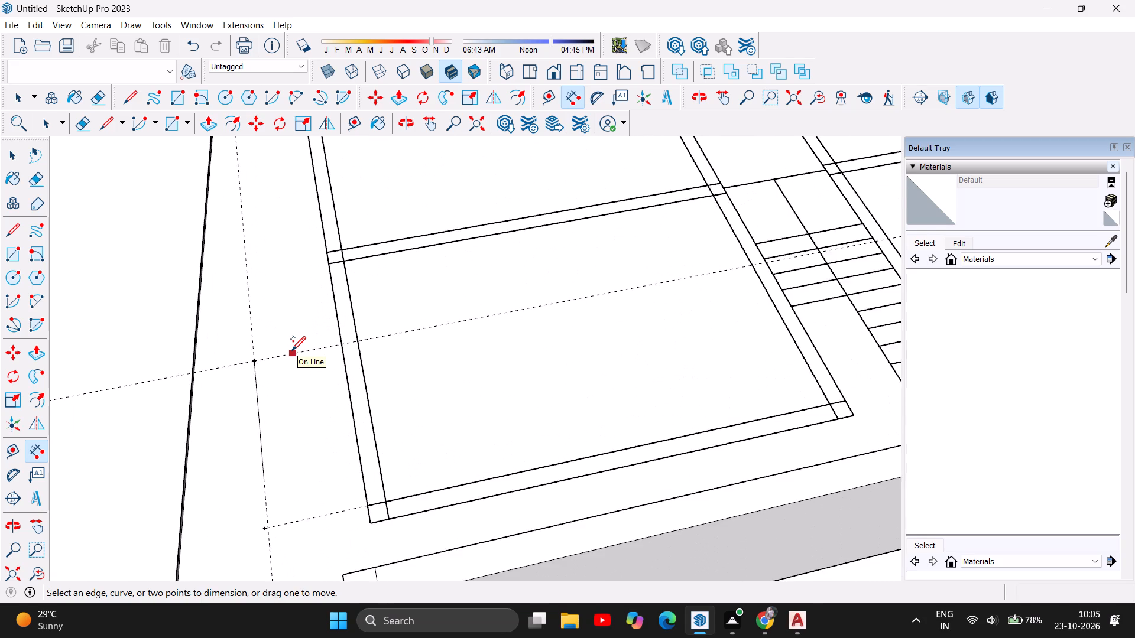
scroll(291, 350, up, 2)
scroll(298, 333, down, 5)
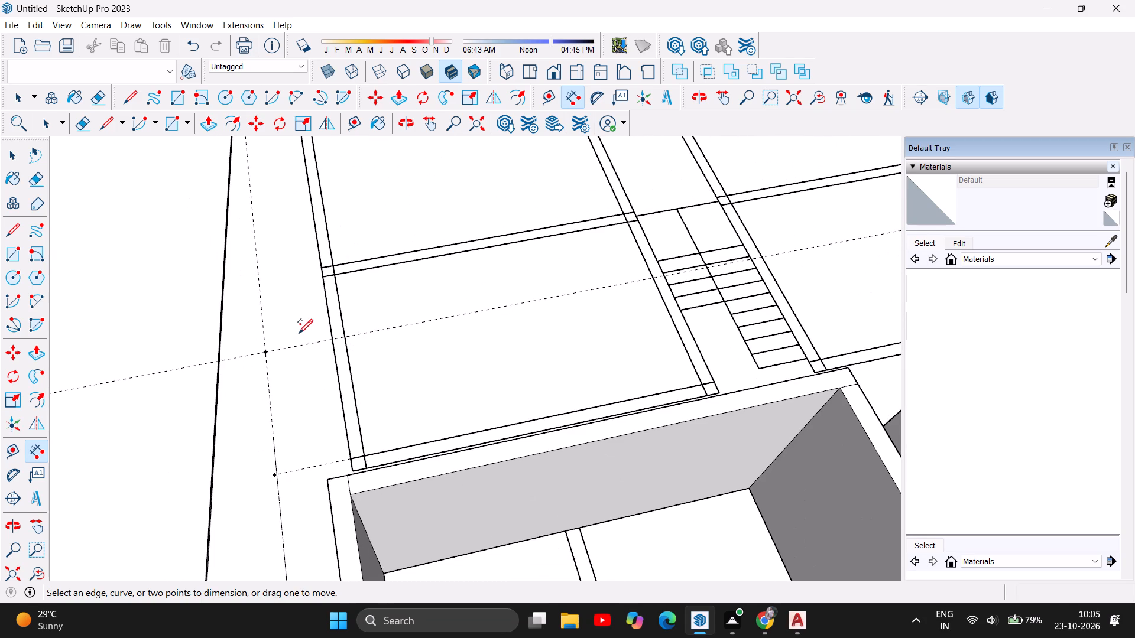
scroll(299, 331, down, 5)
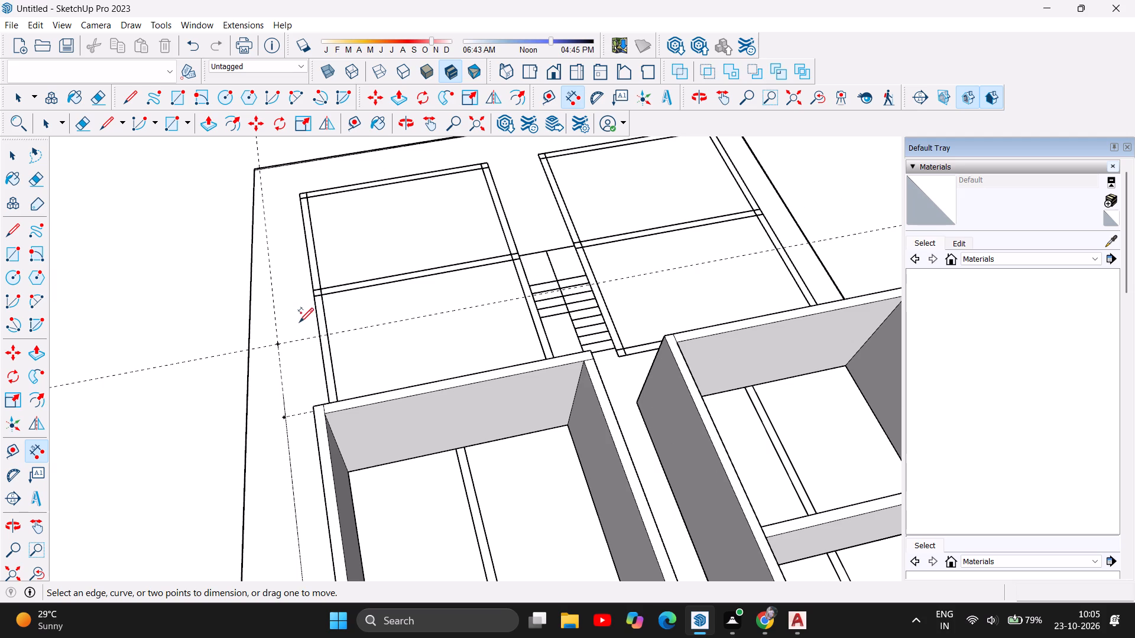
scroll(299, 321, down, 14)
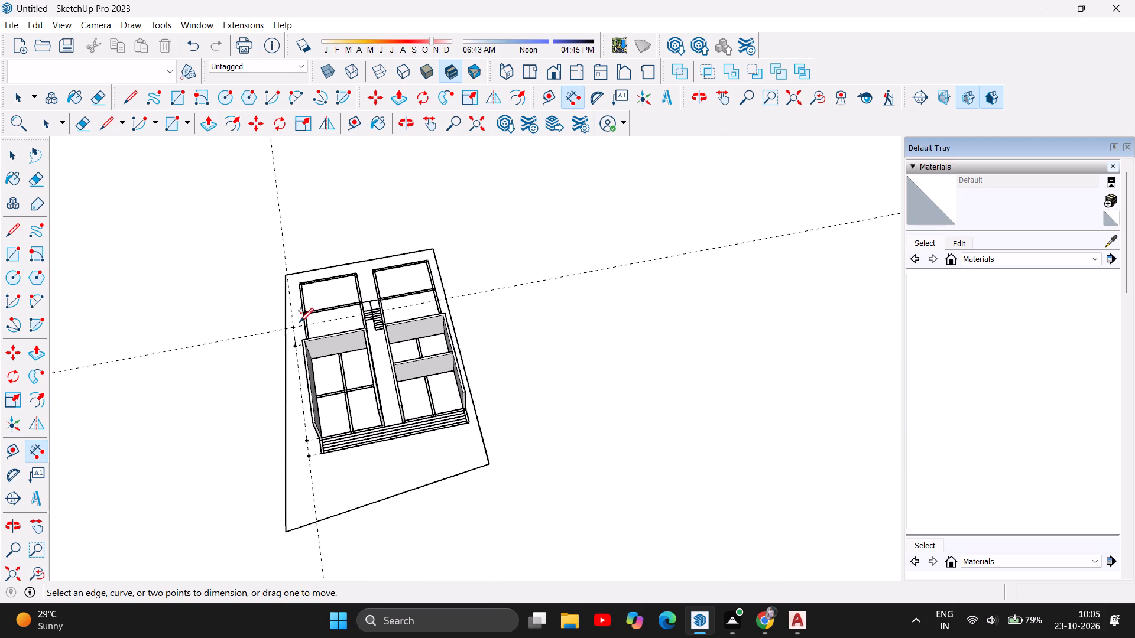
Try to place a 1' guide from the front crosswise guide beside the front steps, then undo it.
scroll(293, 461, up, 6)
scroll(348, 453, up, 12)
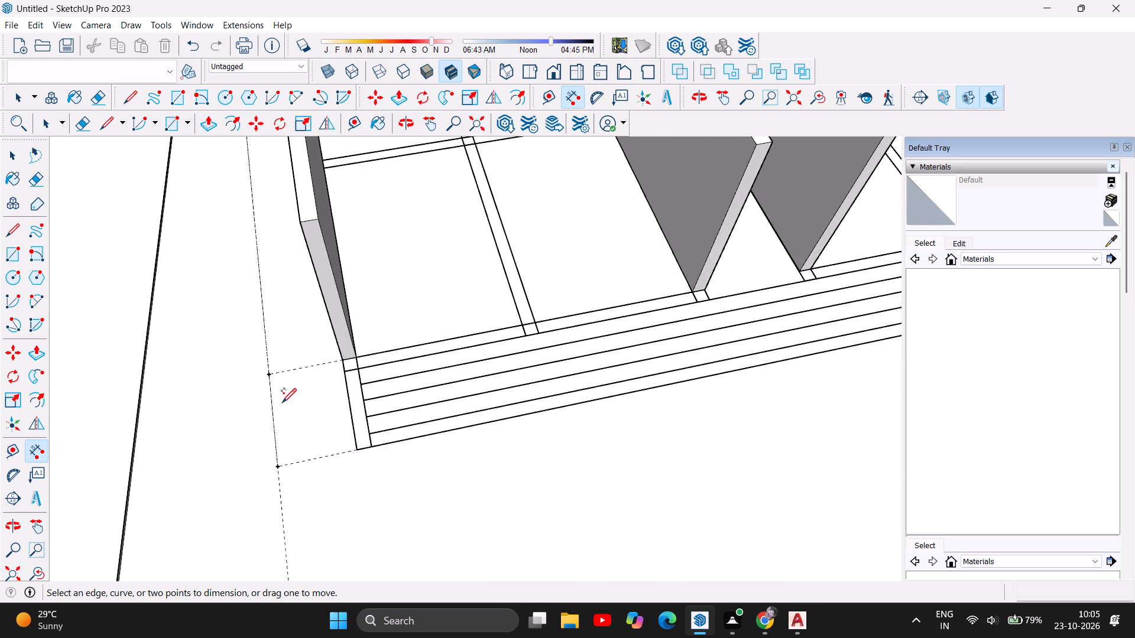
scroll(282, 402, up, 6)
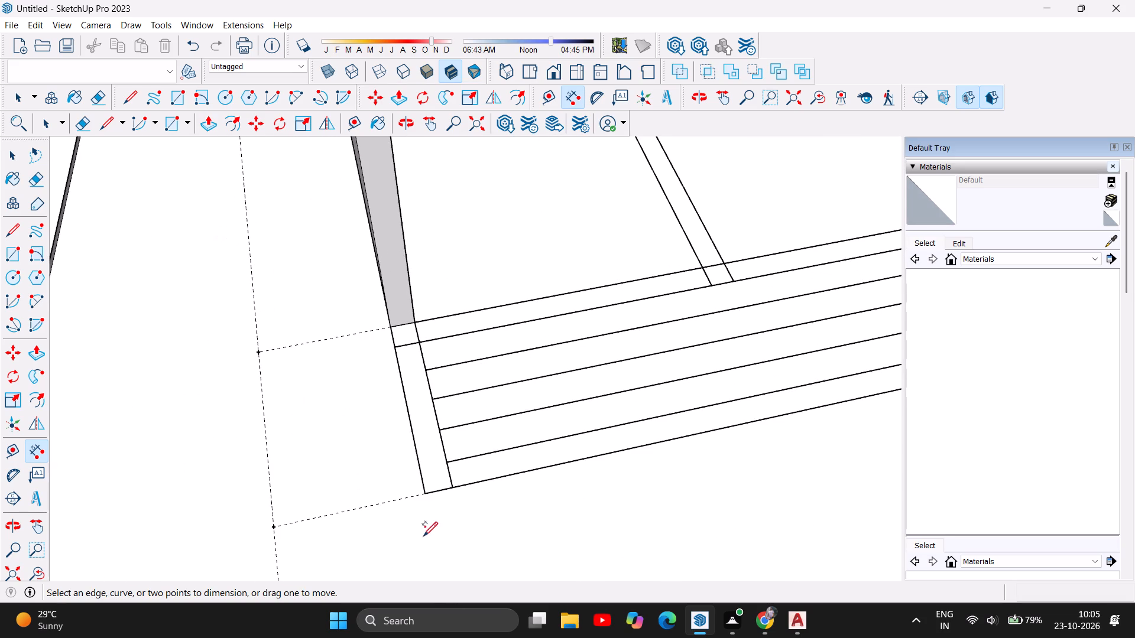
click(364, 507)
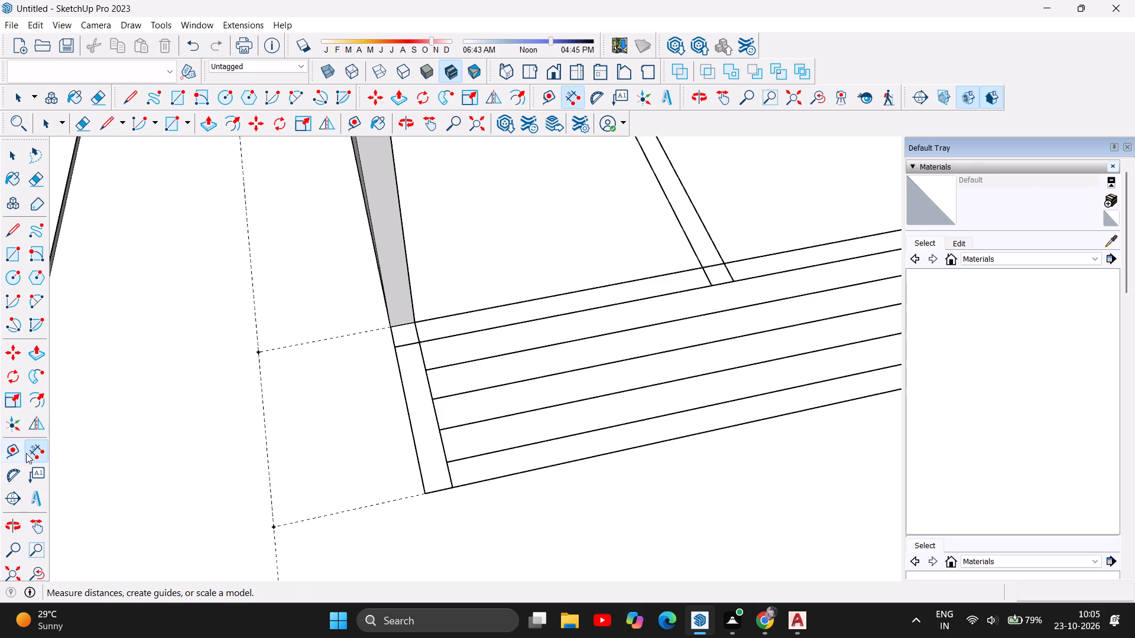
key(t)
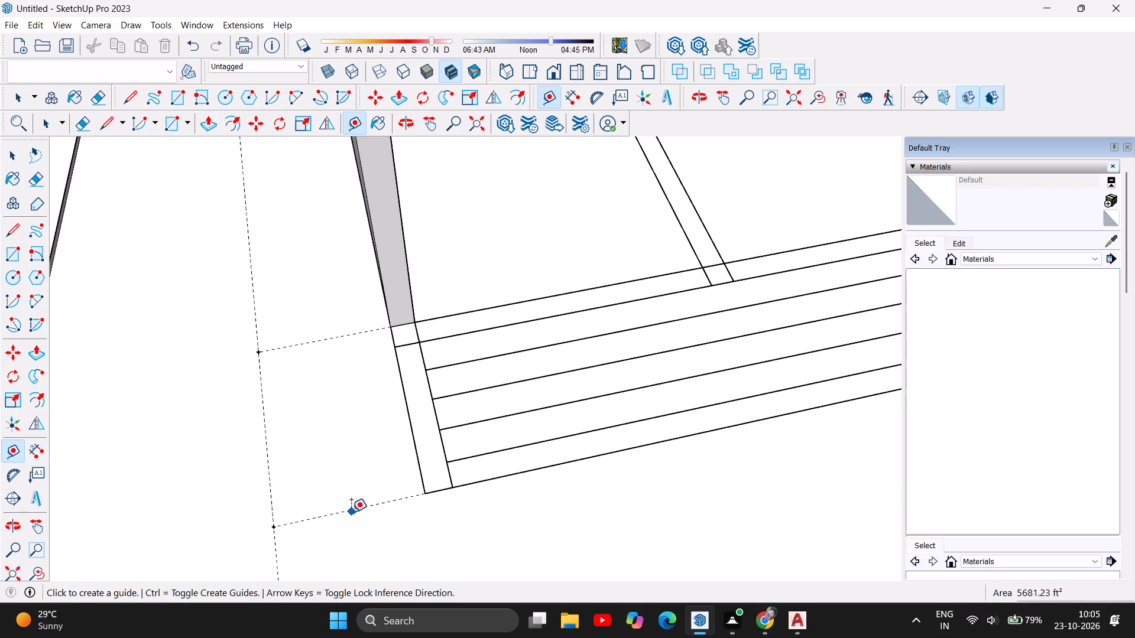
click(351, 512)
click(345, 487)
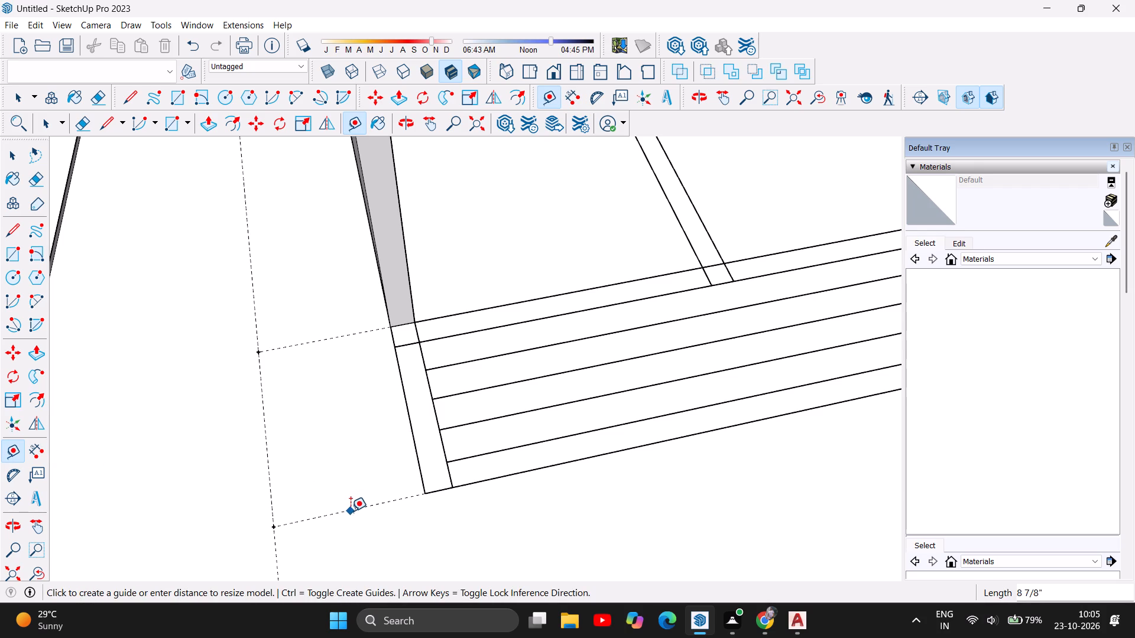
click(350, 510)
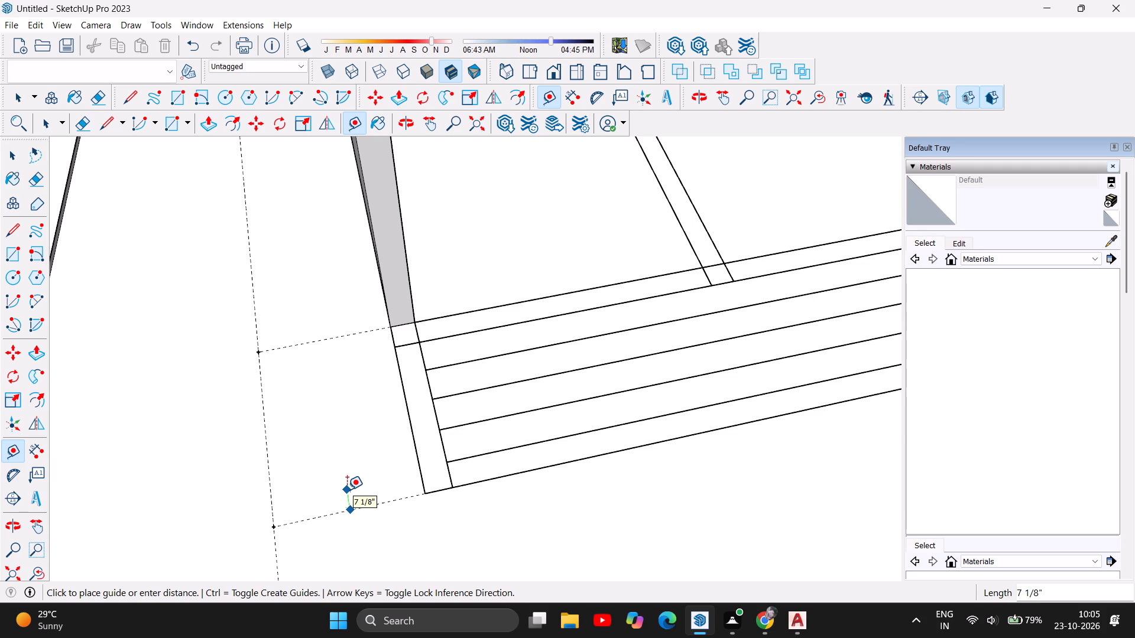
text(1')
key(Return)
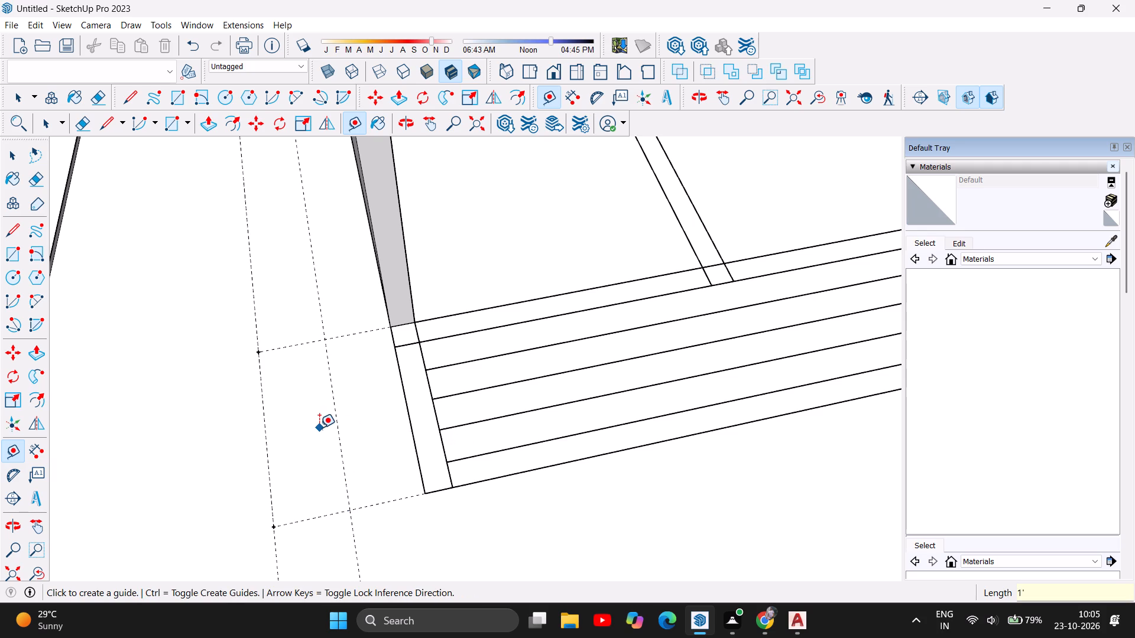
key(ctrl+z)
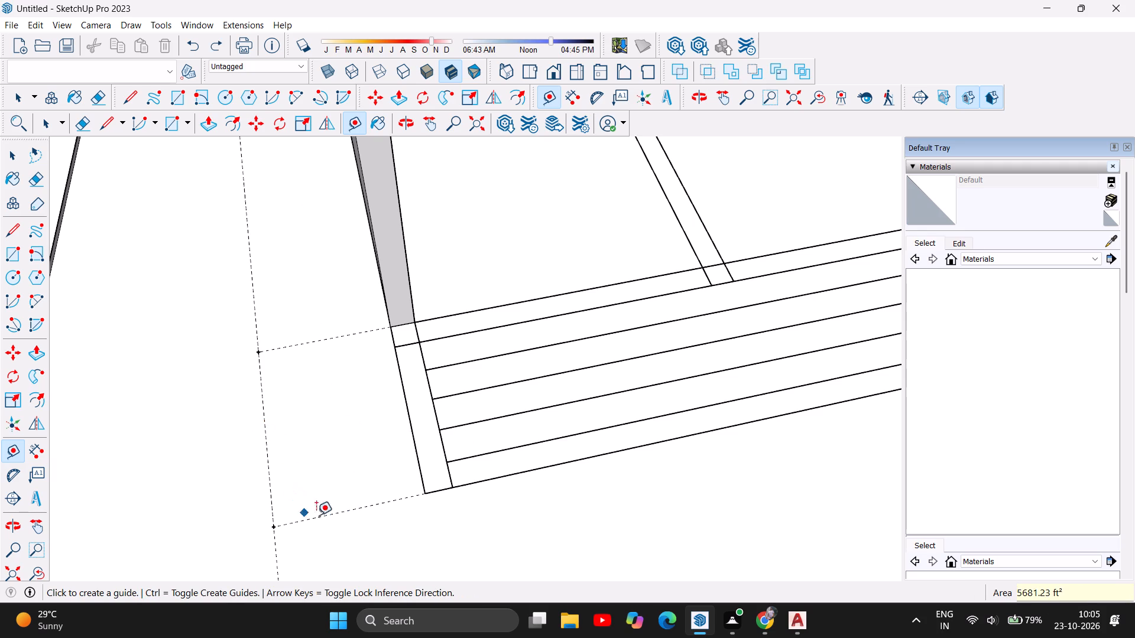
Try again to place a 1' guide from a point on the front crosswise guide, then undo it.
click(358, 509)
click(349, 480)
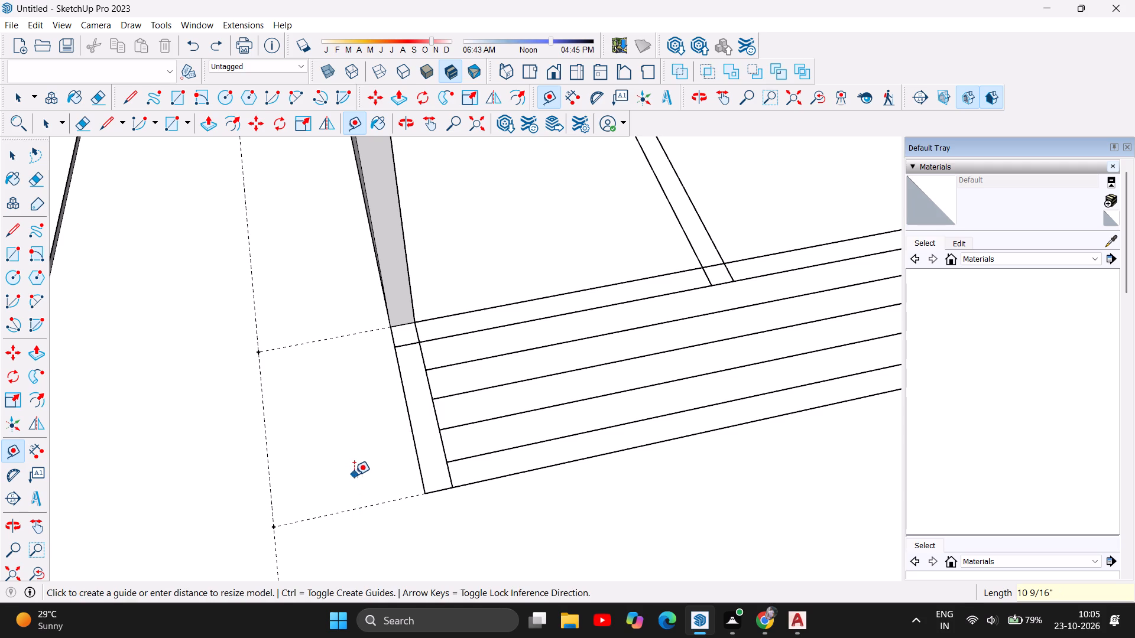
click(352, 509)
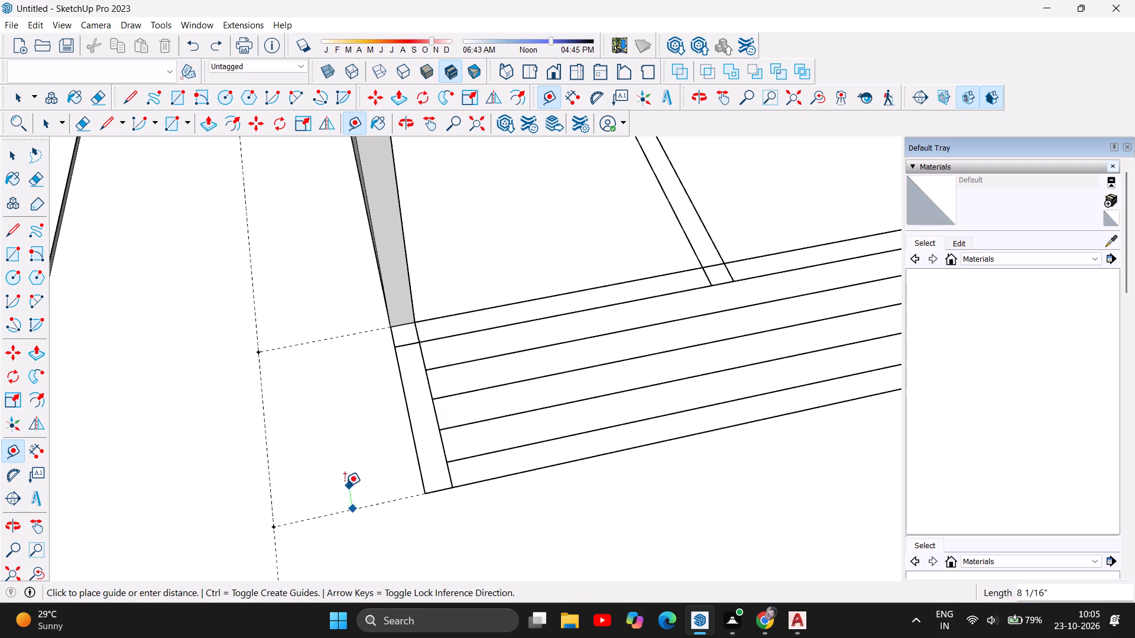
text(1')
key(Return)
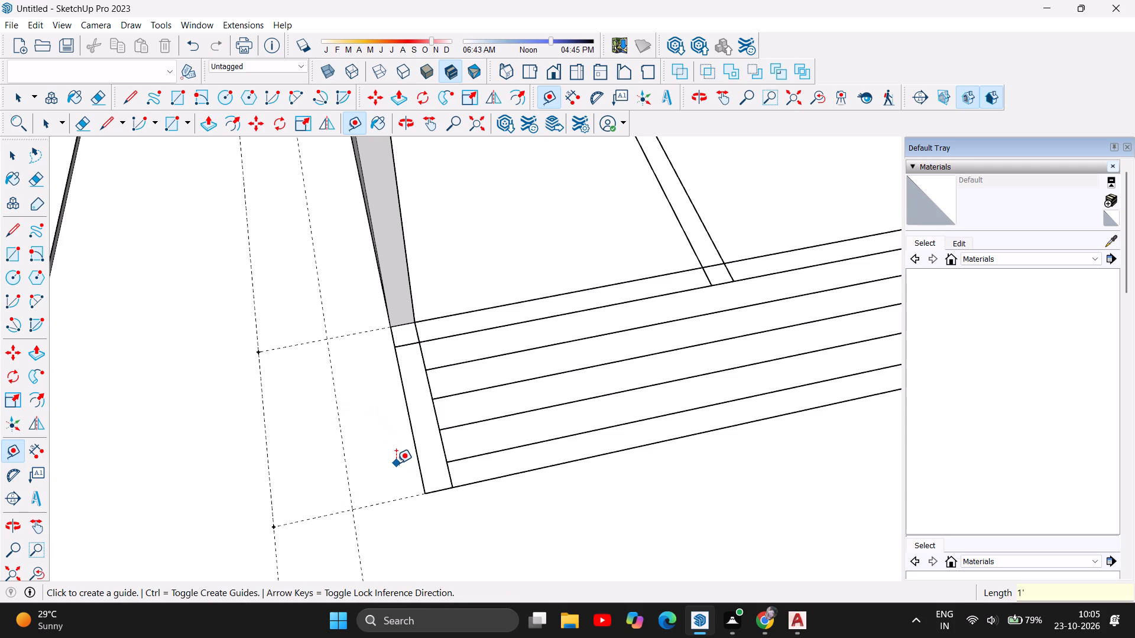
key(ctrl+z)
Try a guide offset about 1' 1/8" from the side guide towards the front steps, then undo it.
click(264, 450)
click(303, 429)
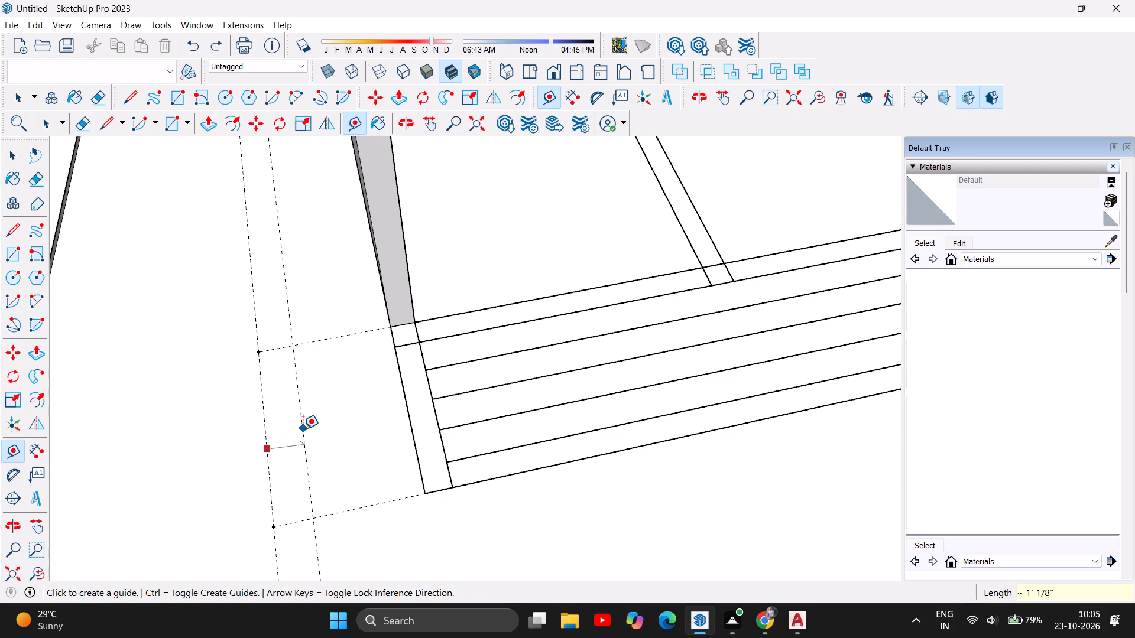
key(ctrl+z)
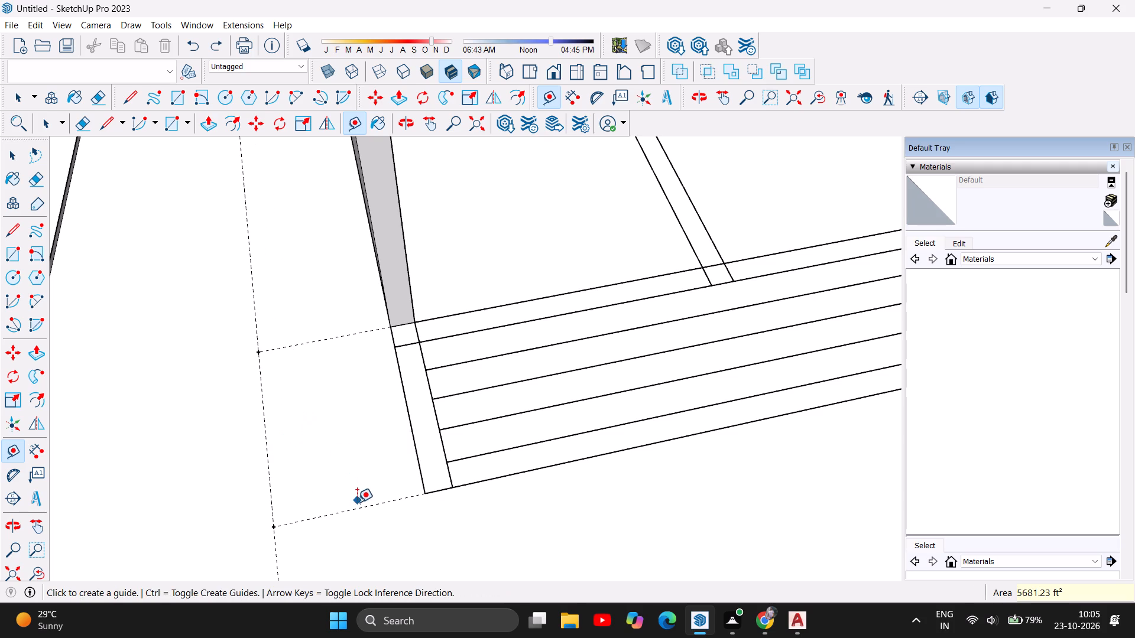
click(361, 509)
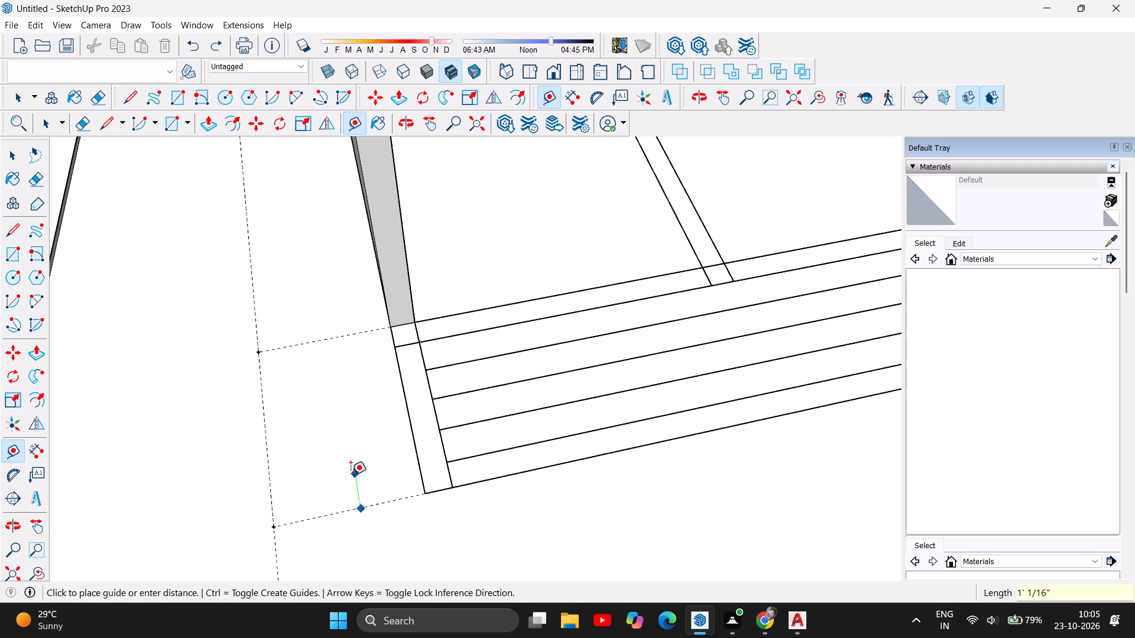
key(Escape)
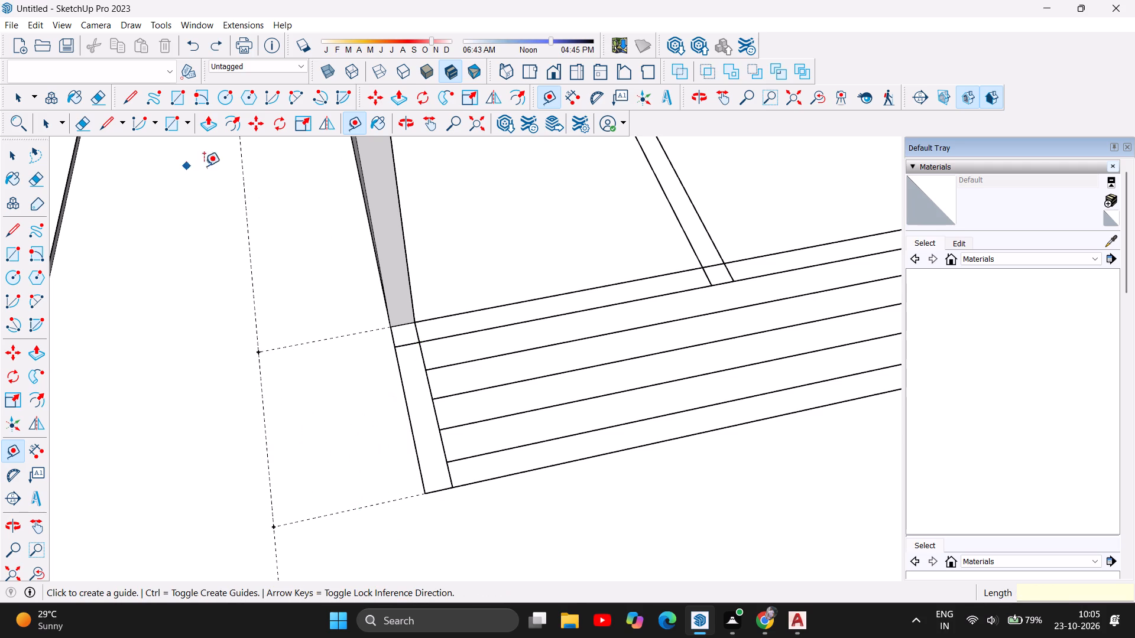
Place a guide line parallel to the side guide through the front crosswise guide, midway to the steps, entering 1'.
click(406, 125)
drag(248, 357, 322, 383)
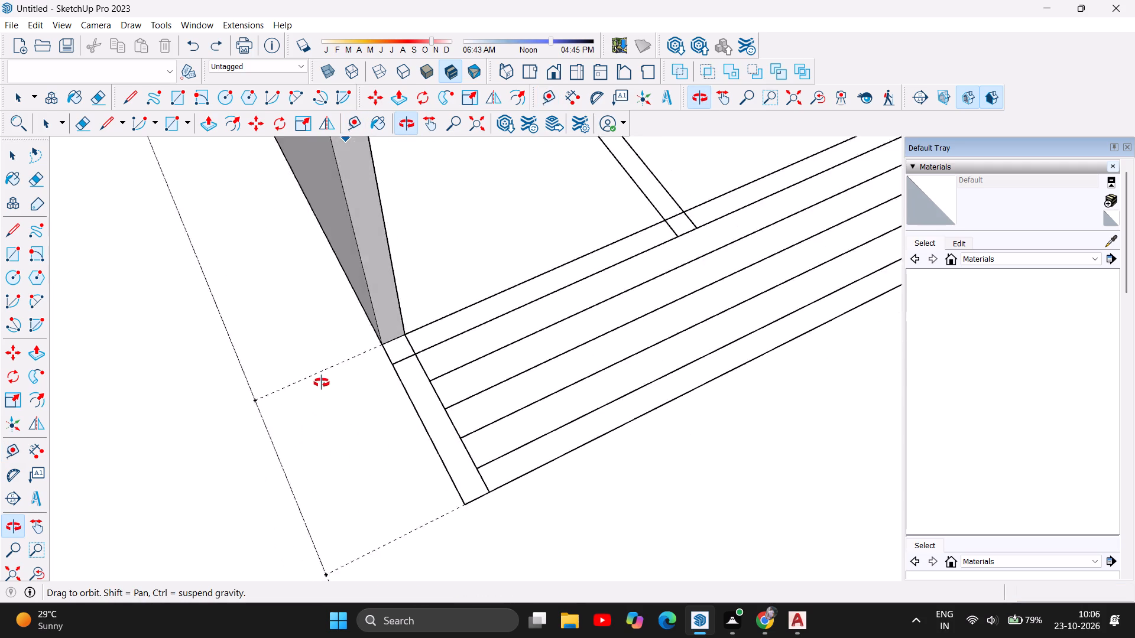
drag(322, 383, 634, 356)
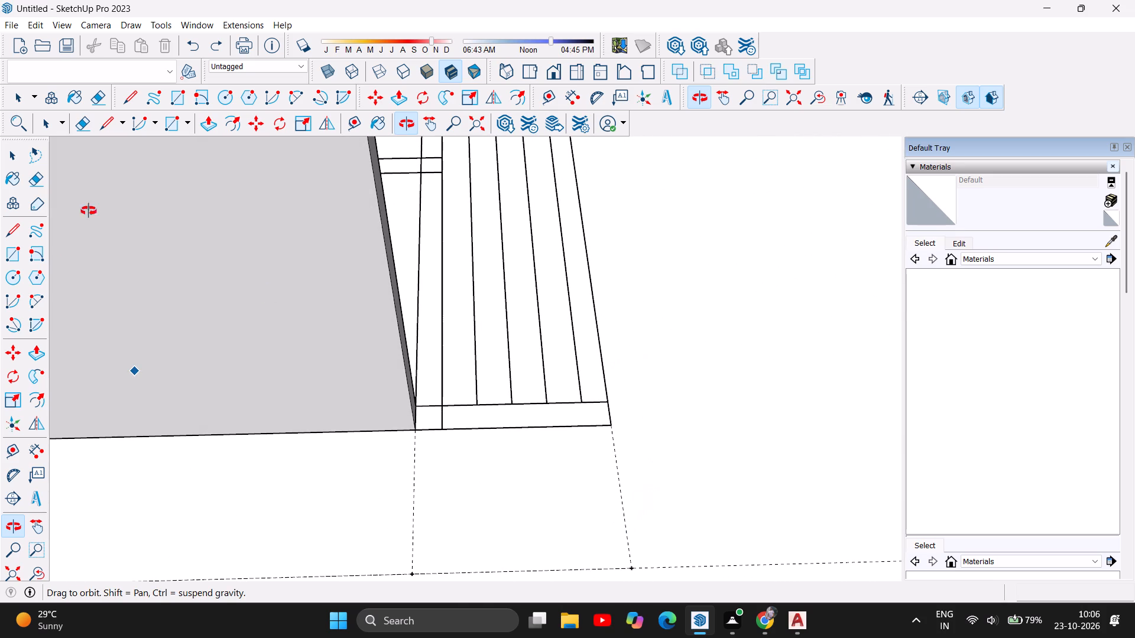
key(t)
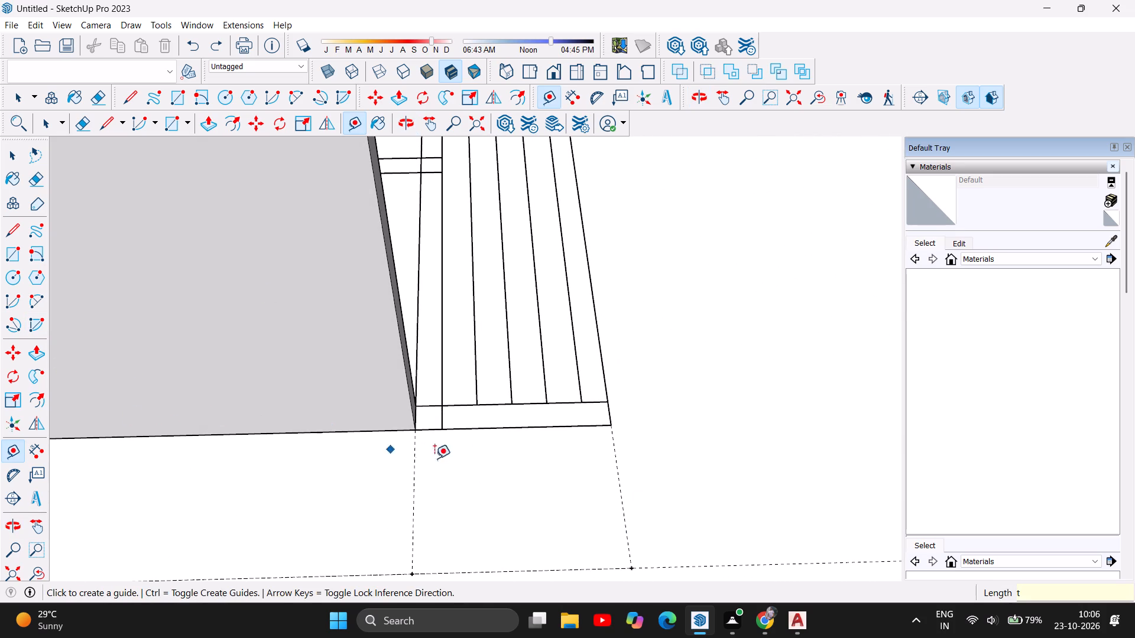
click(618, 483)
click(575, 483)
click(618, 480)
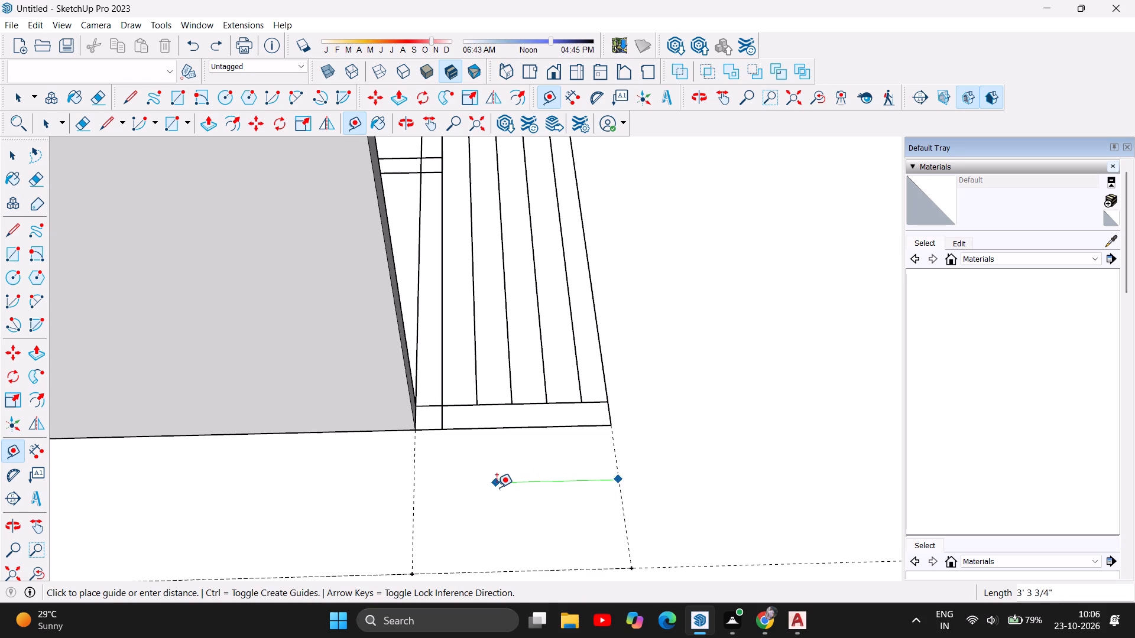
text(1')
key(Return)
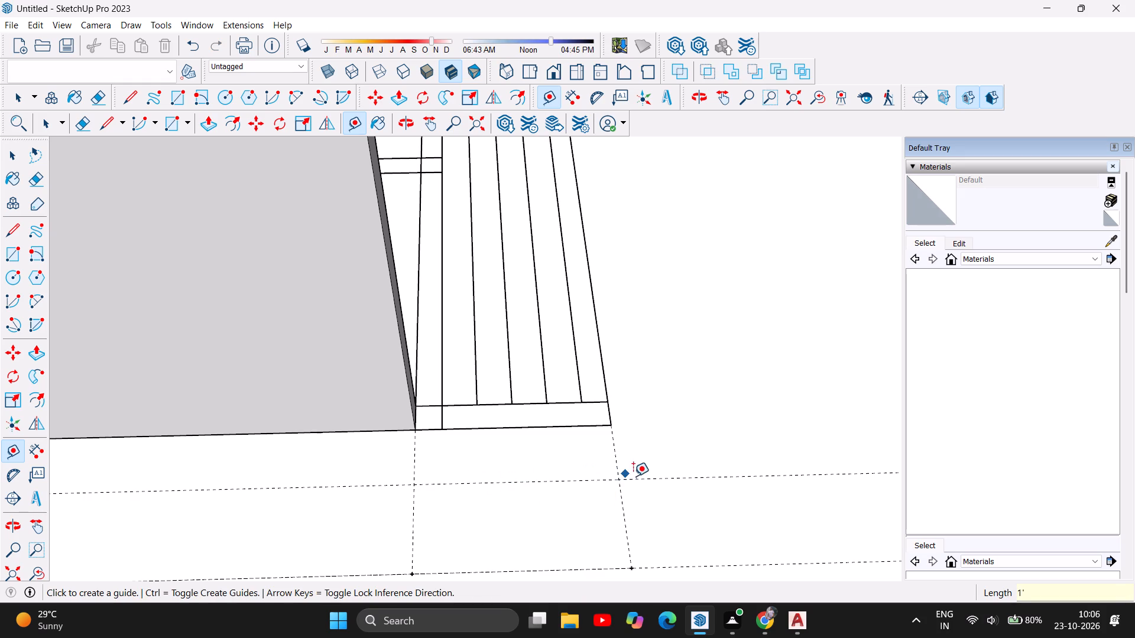
Mark a guide point 1' back from the front crosswise guide along the new parallel guide line.
click(618, 476)
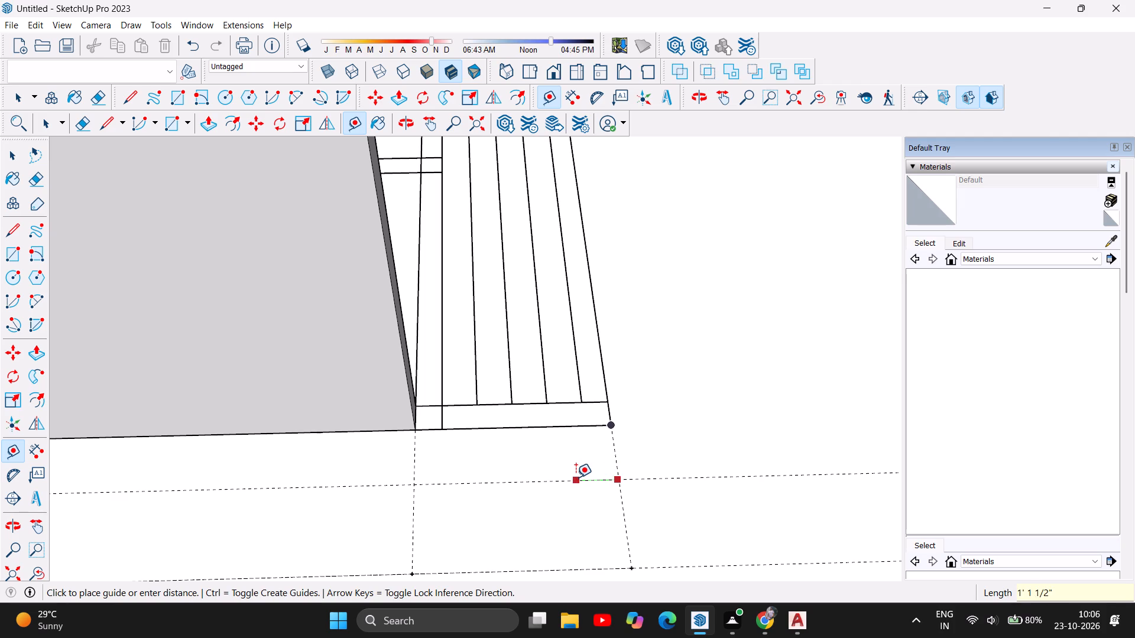
text(1')
key(Return)
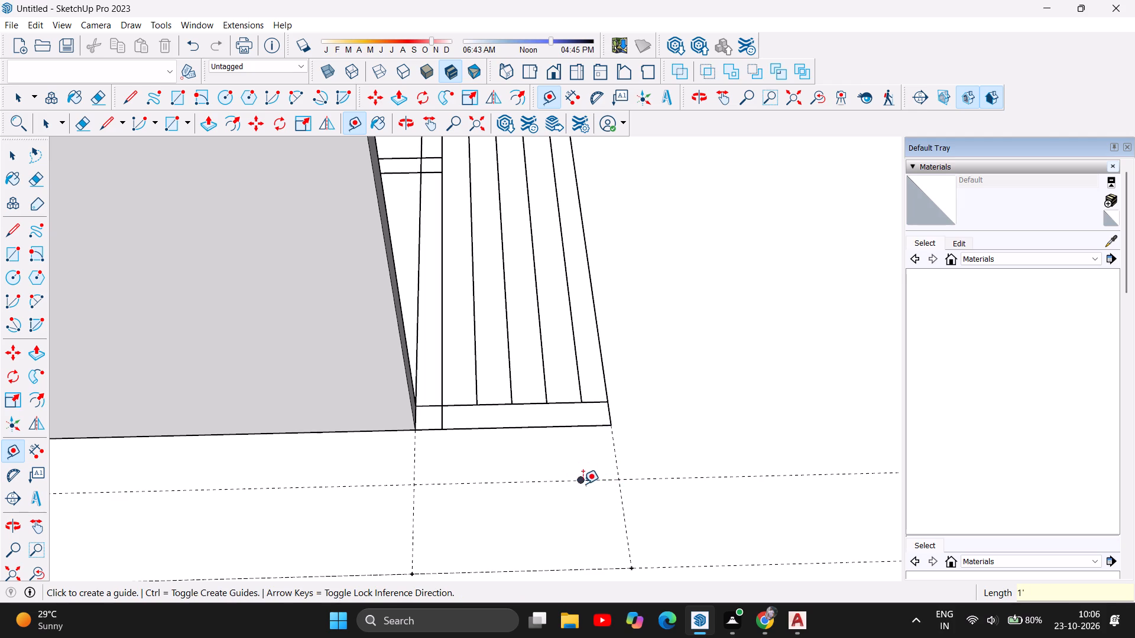
click(578, 481)
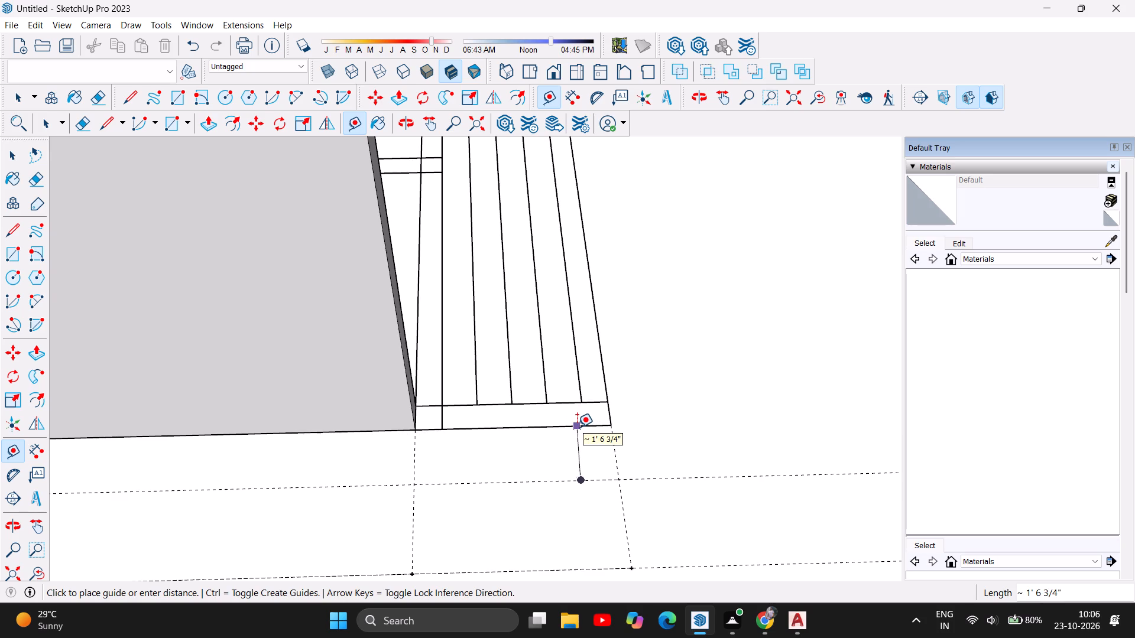
key(Escape)
Place four 4' 9" guides extending the front steps' tread lines from their side ends out to the side guide.
click(581, 403)
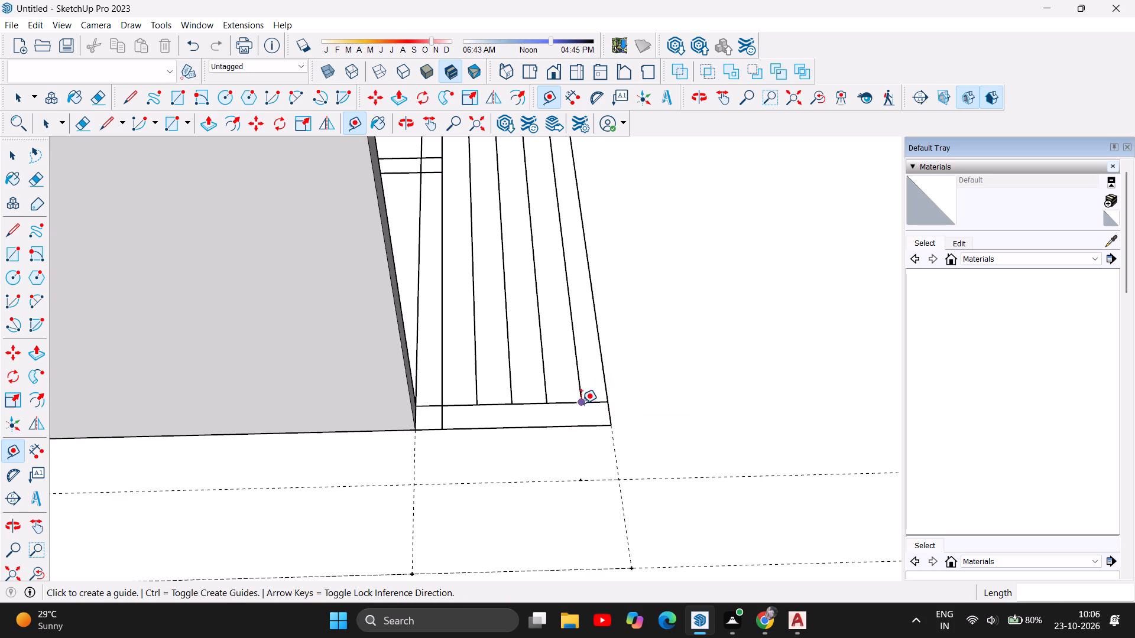
click(601, 568)
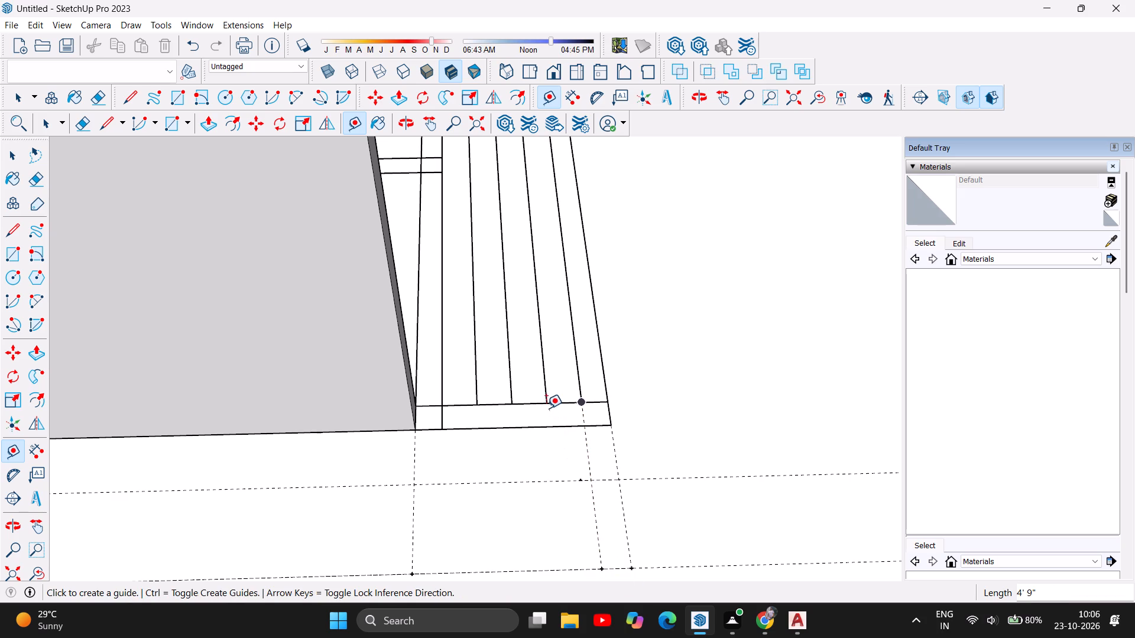
click(546, 403)
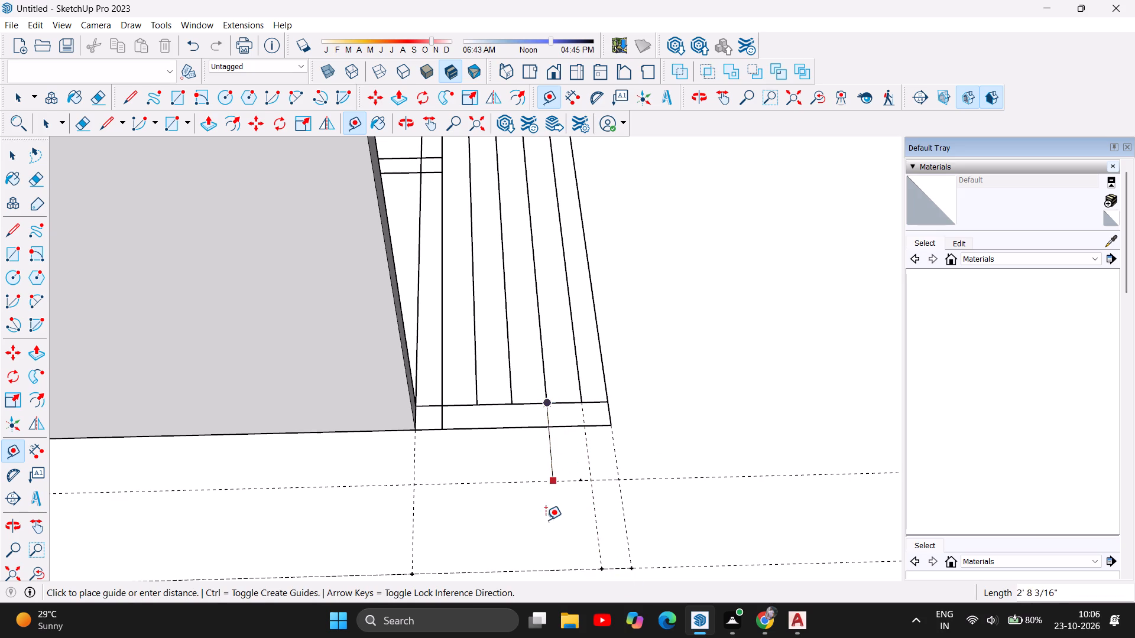
click(559, 570)
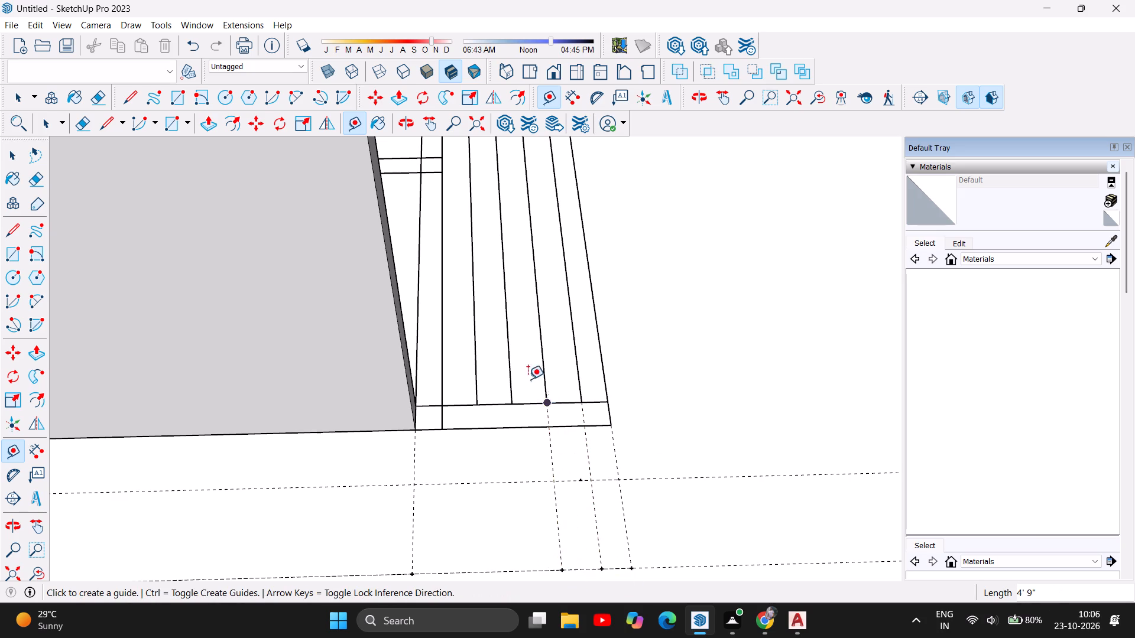
click(508, 406)
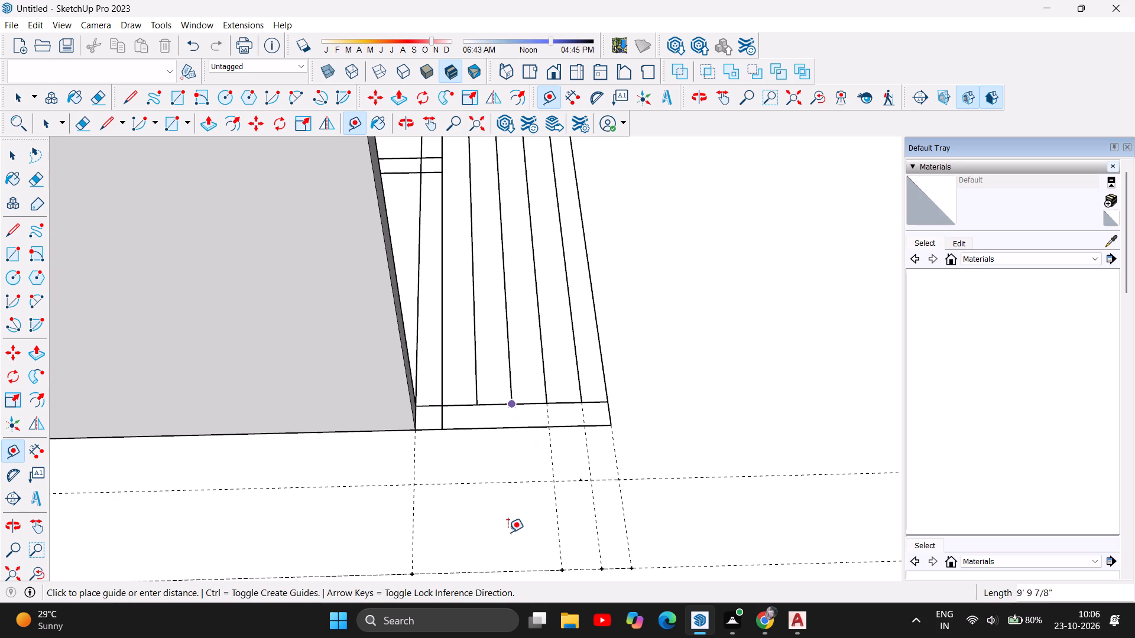
click(517, 571)
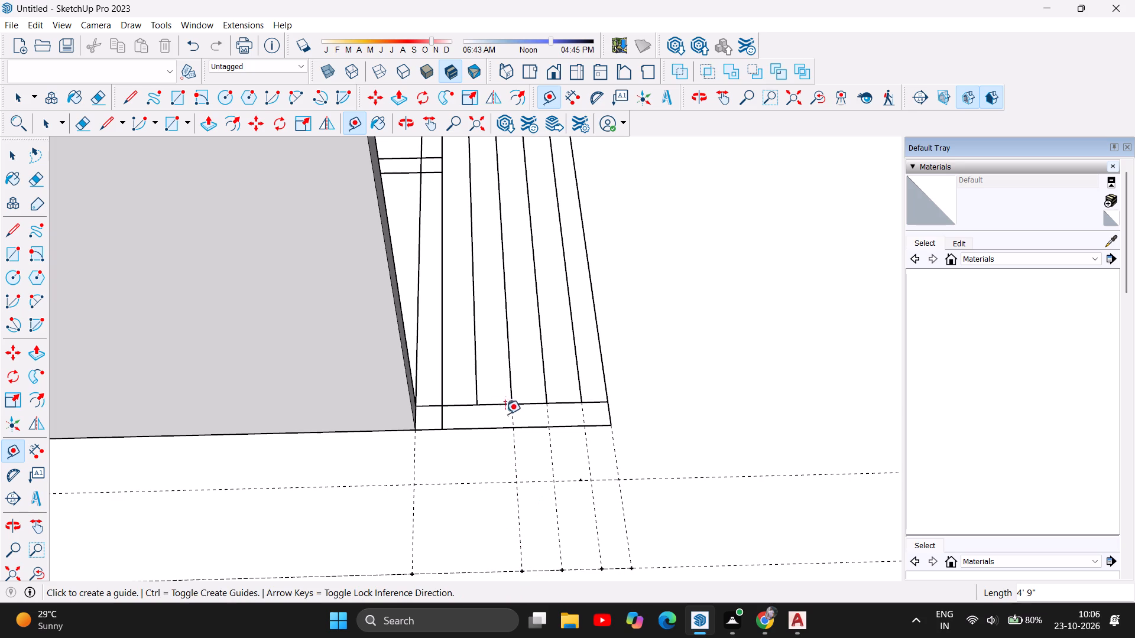
click(474, 403)
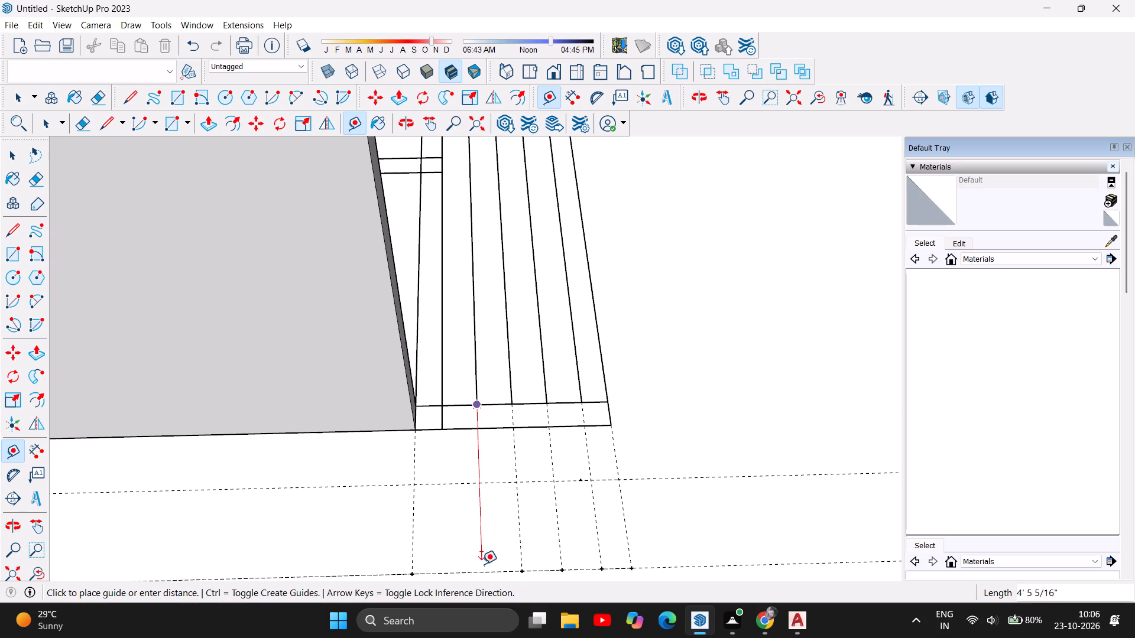
click(482, 571)
Draw a 4' by about 9" rectangle extending the outermost front step from its side end out to the side guide.
scroll(474, 444, down, 5)
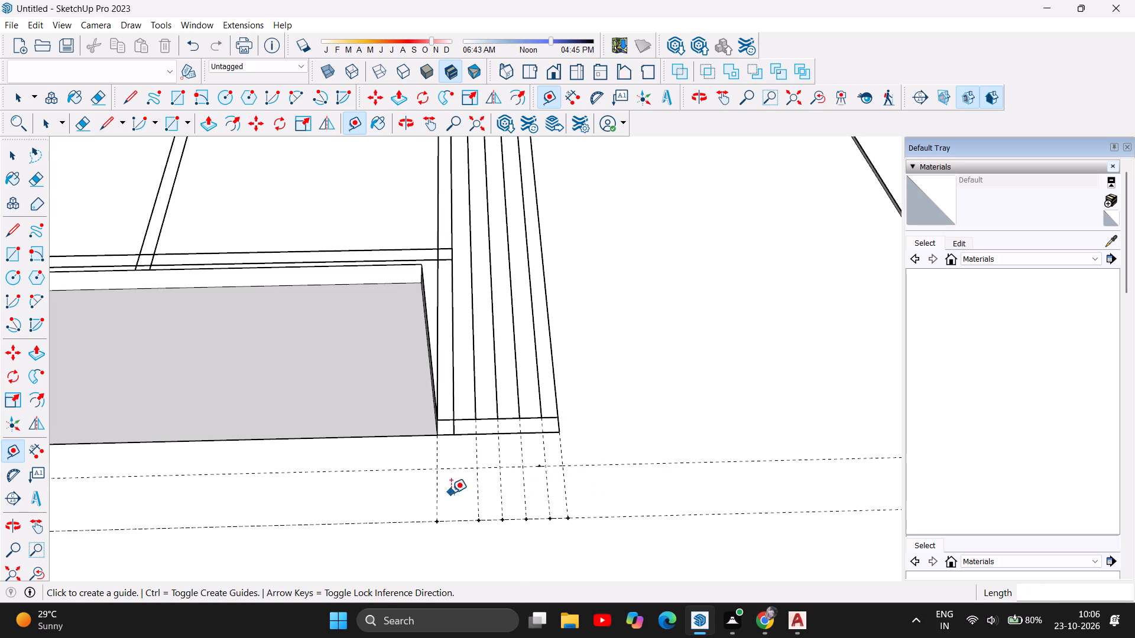
scroll(494, 493, up, 4)
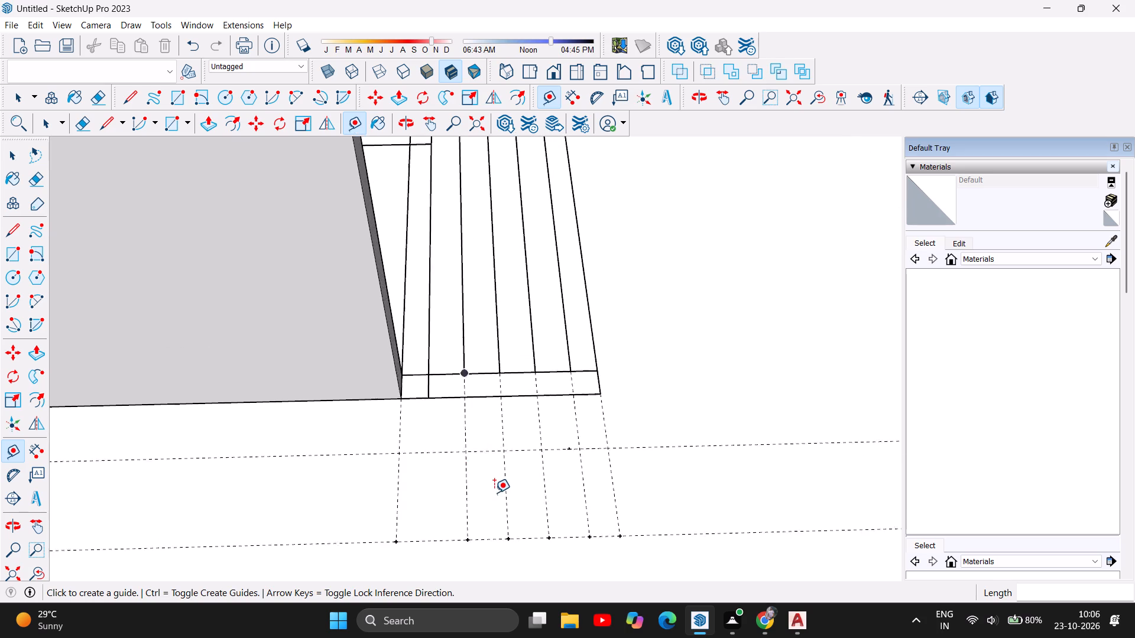
scroll(494, 493, up, 4)
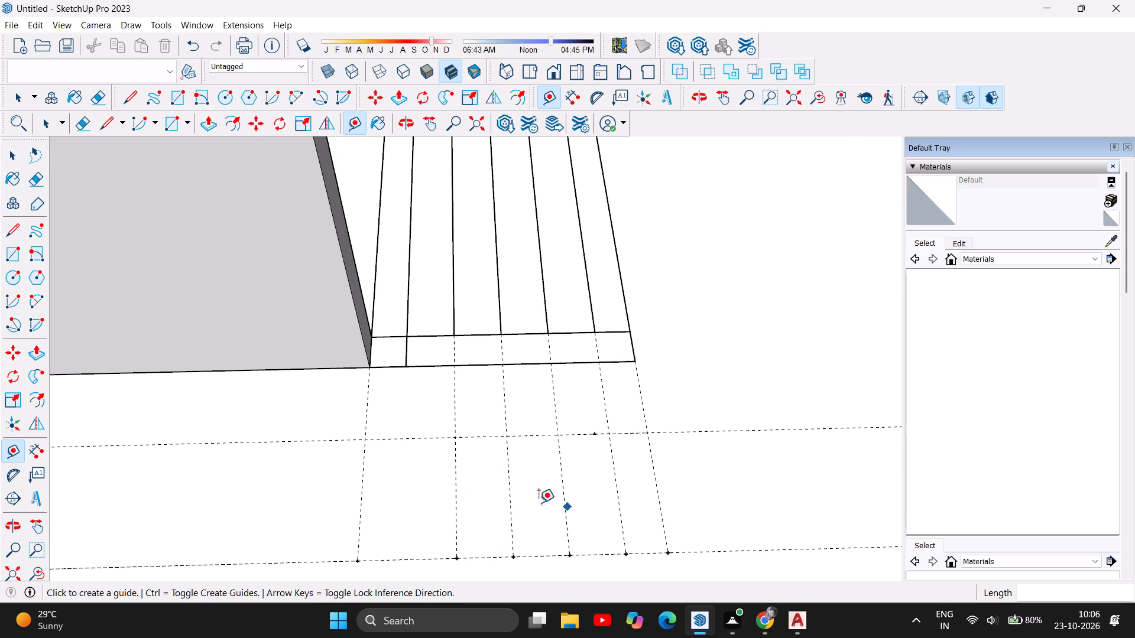
click(8, 256)
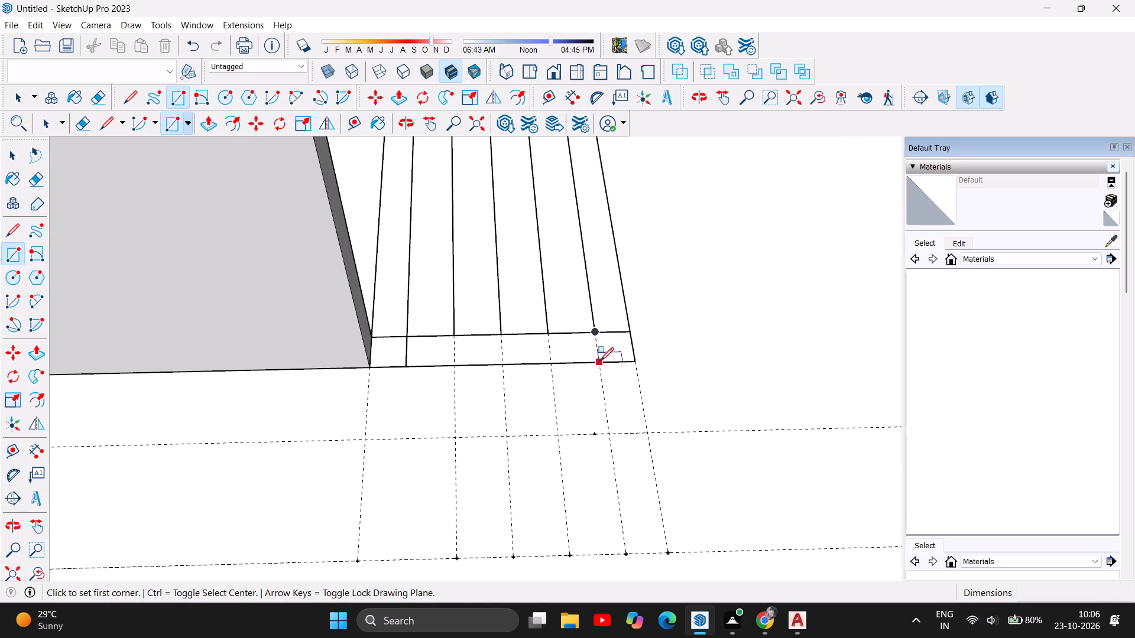
click(597, 363)
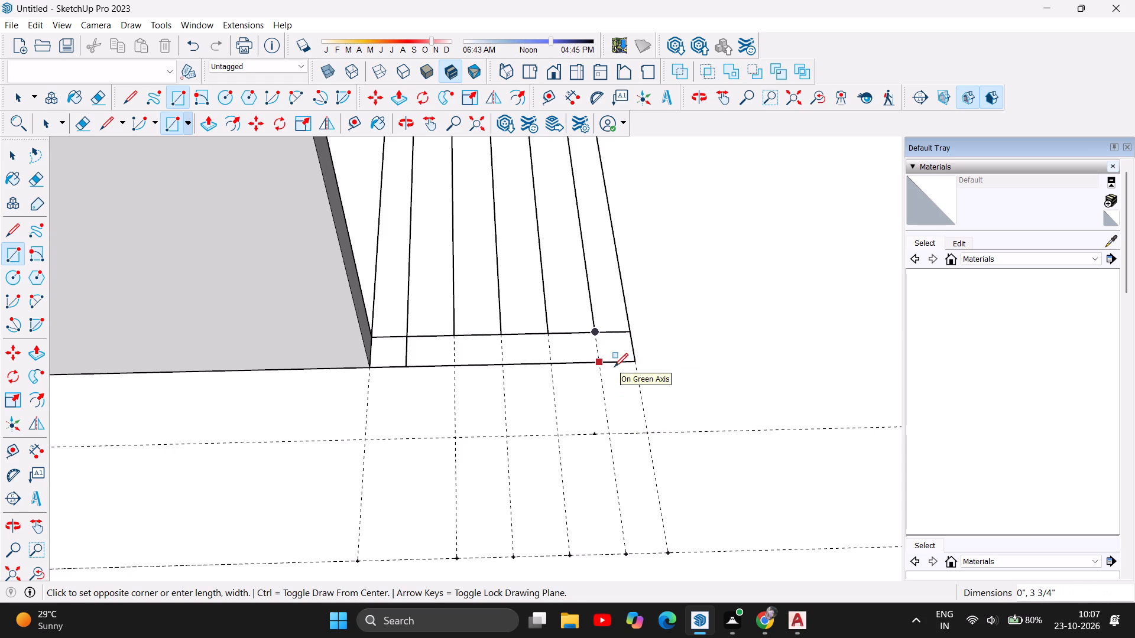
key(Escape)
scroll(684, 348, up, 3)
scroll(630, 366, up, 5)
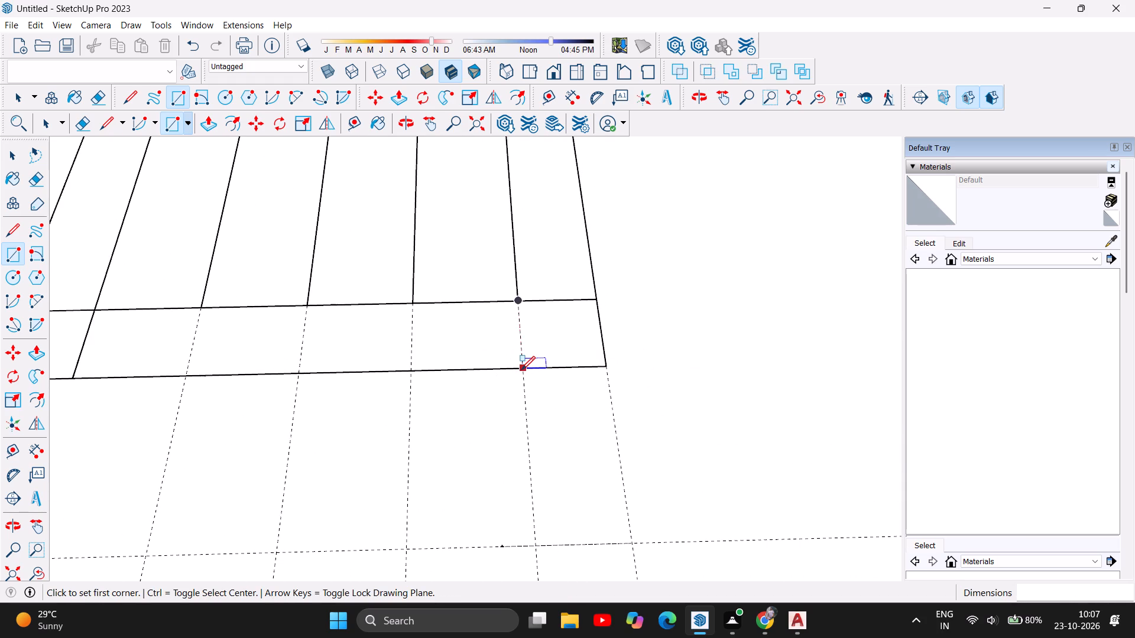
click(523, 369)
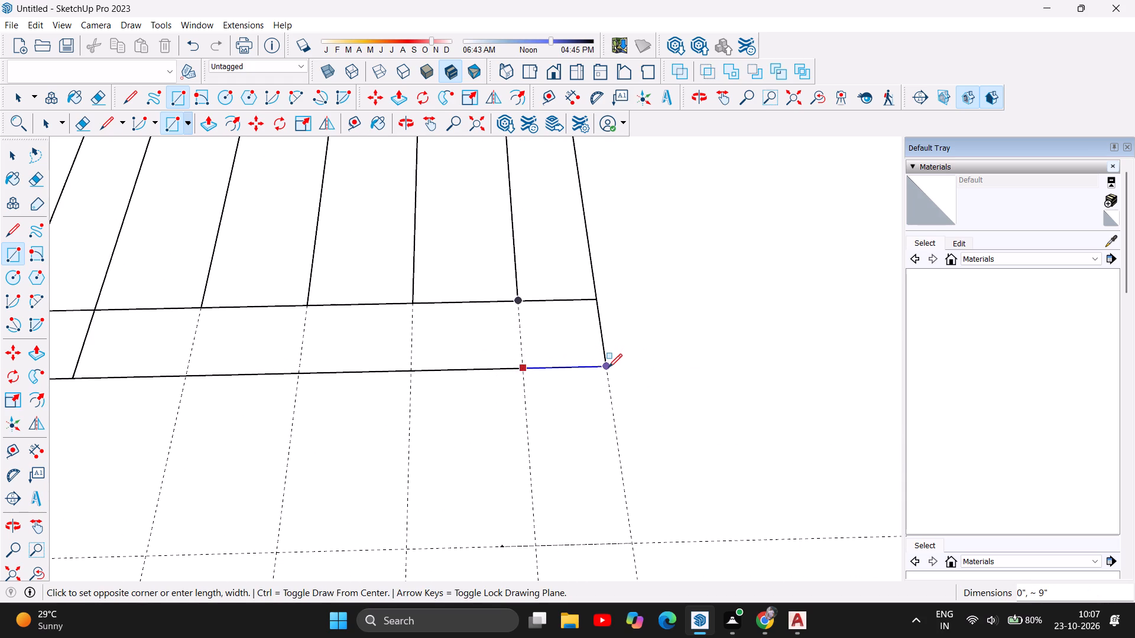
click(607, 366)
scroll(605, 395, down, 11)
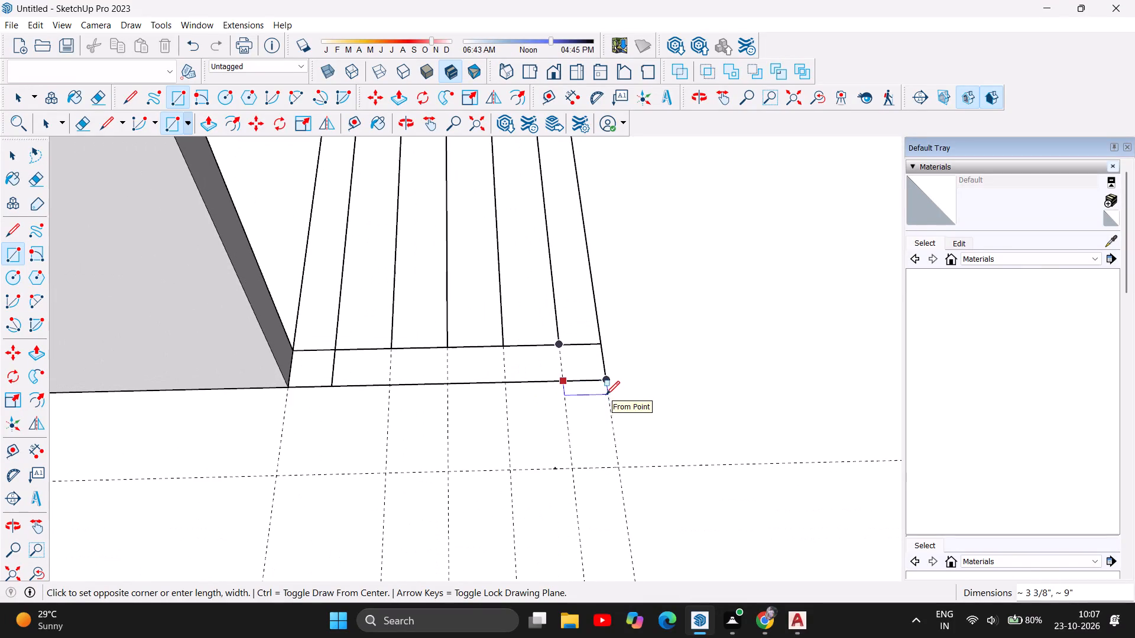
scroll(614, 456, down, 9)
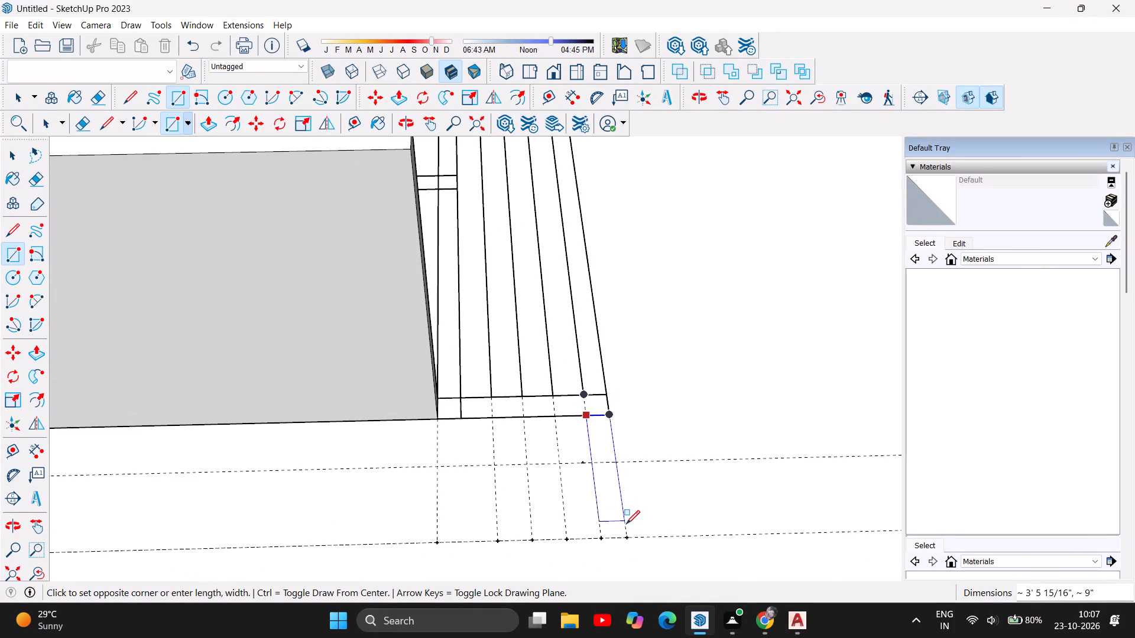
click(625, 538)
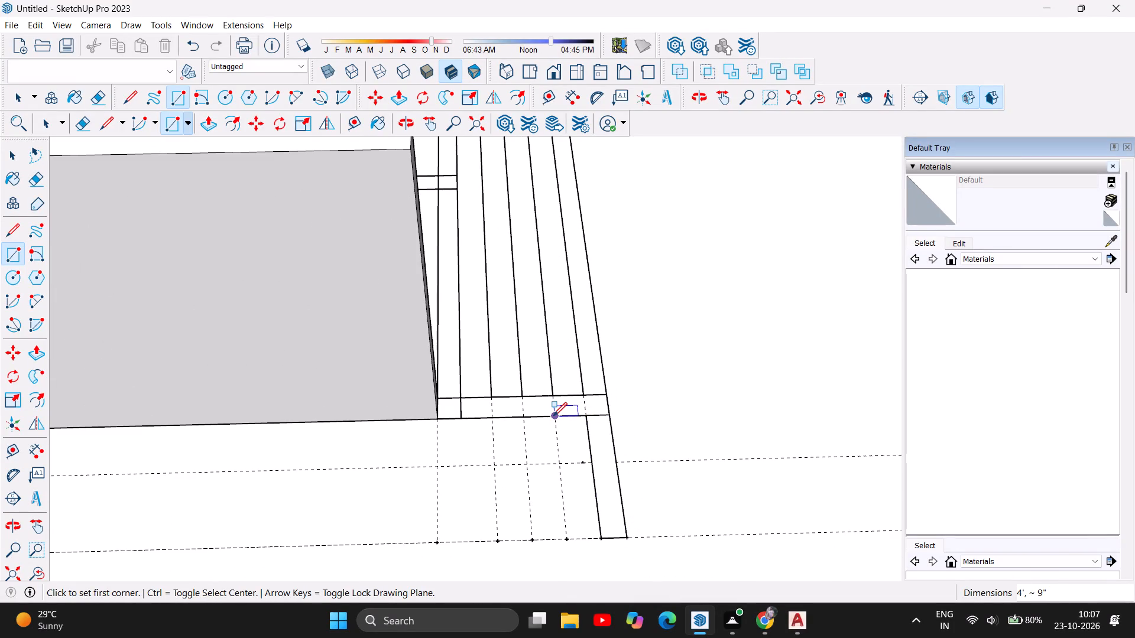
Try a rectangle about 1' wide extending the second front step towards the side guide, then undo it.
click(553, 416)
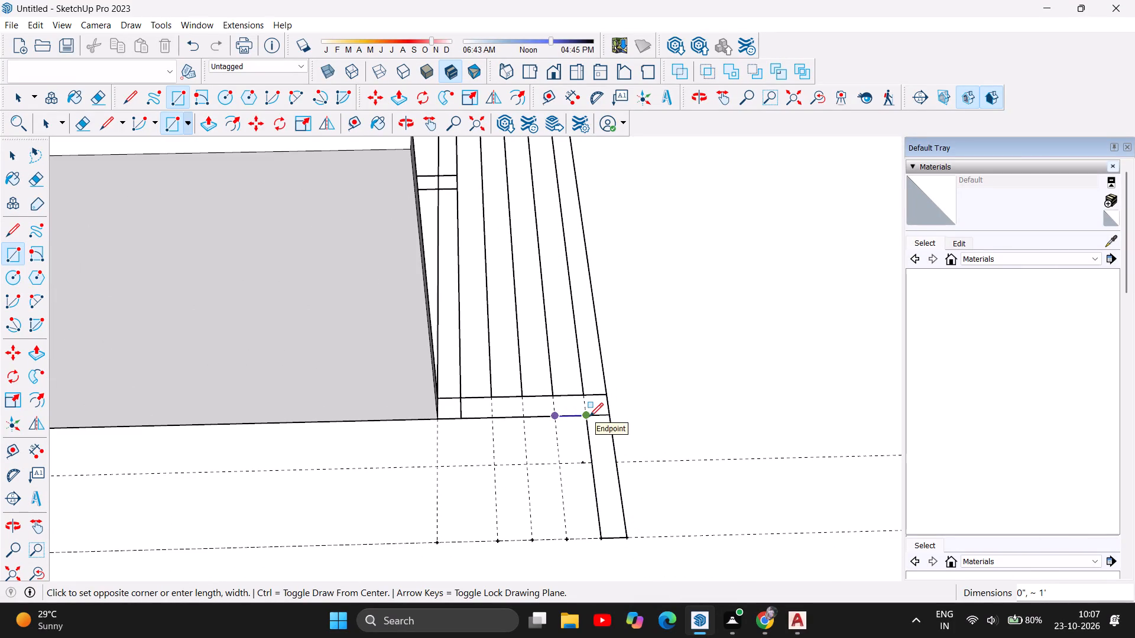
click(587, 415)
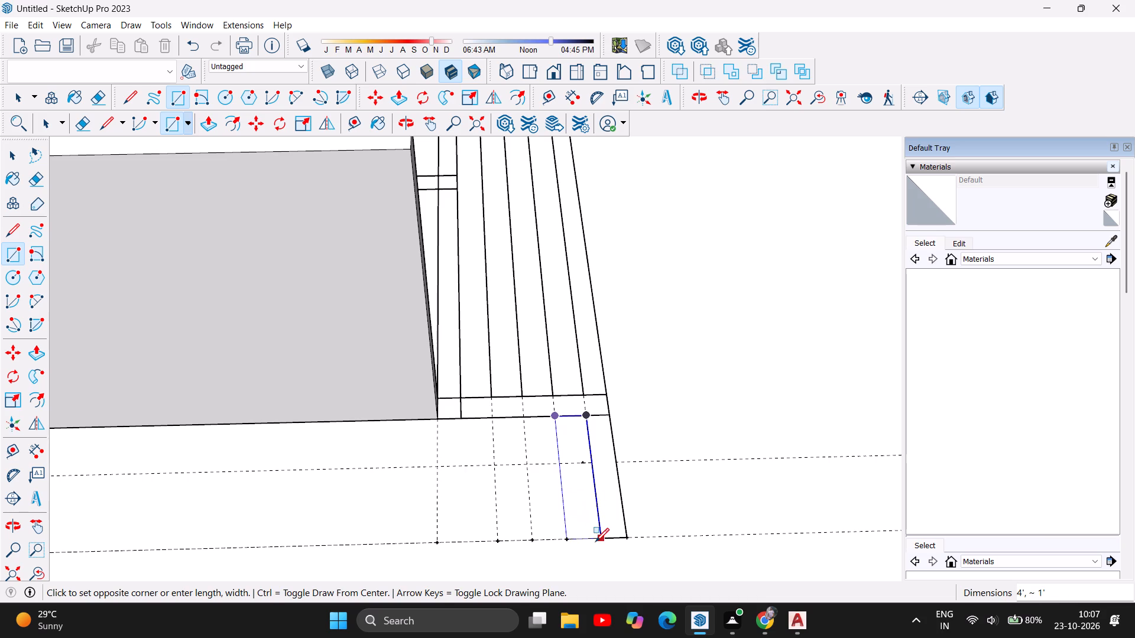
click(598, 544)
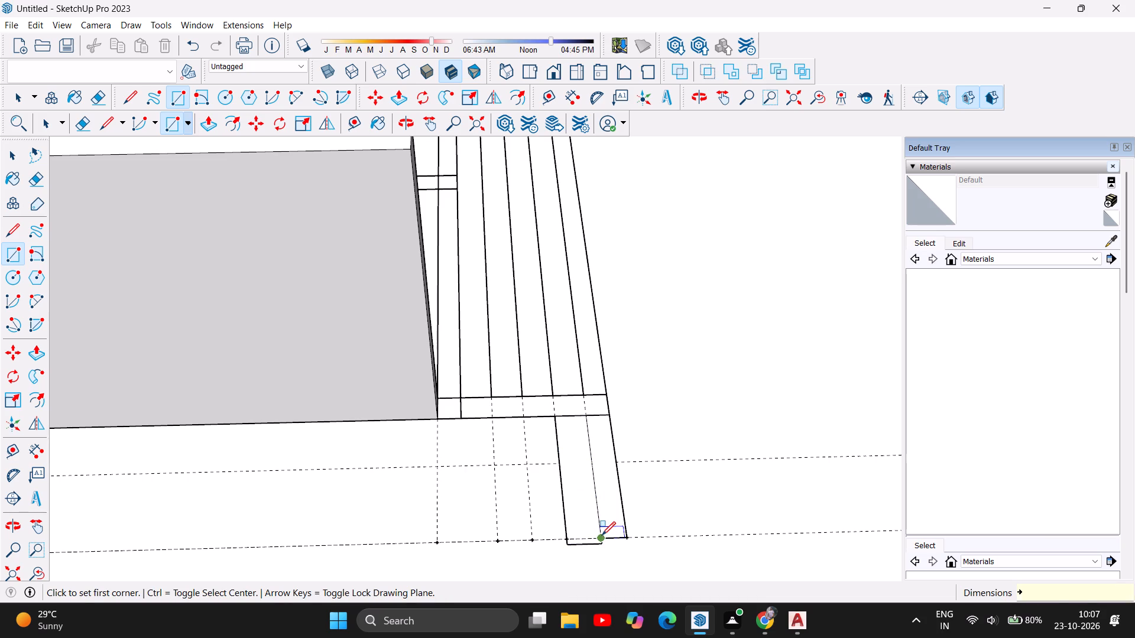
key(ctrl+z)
Draw three adjoining 4' by 1' rectangles extending the remaining front step treads out to the side guide.
click(554, 414)
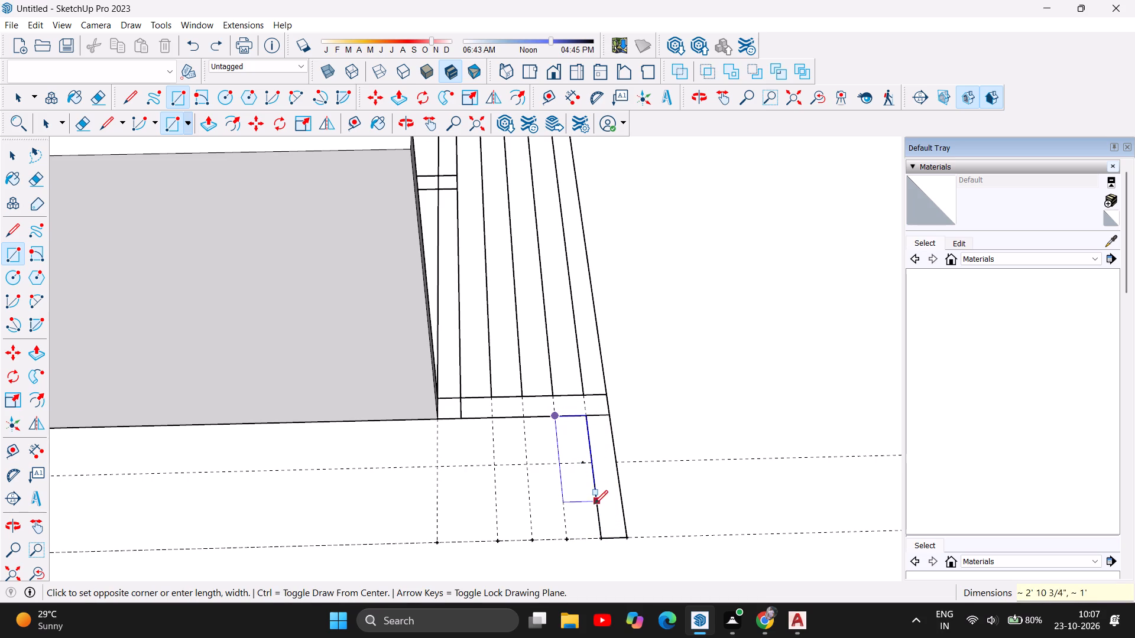
click(601, 542)
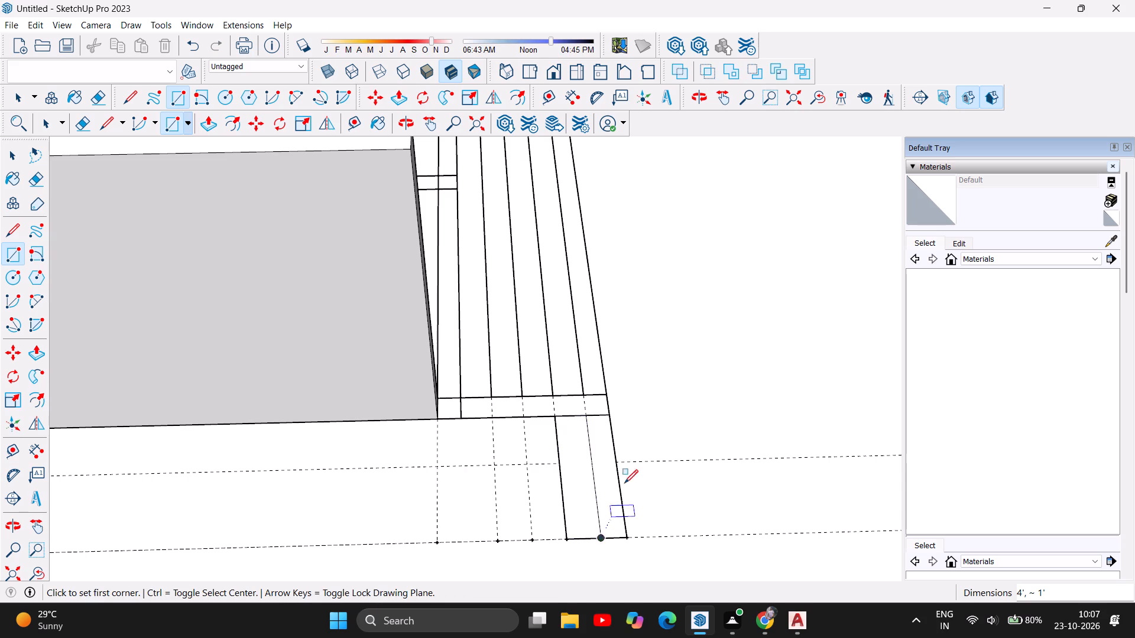
click(524, 415)
click(554, 418)
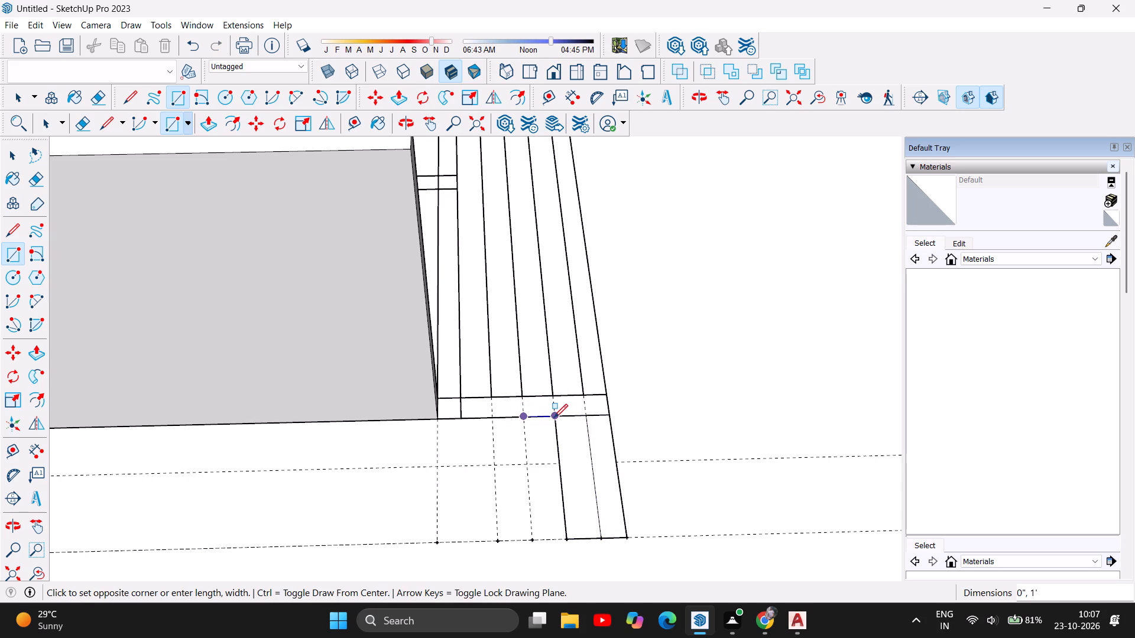
click(563, 541)
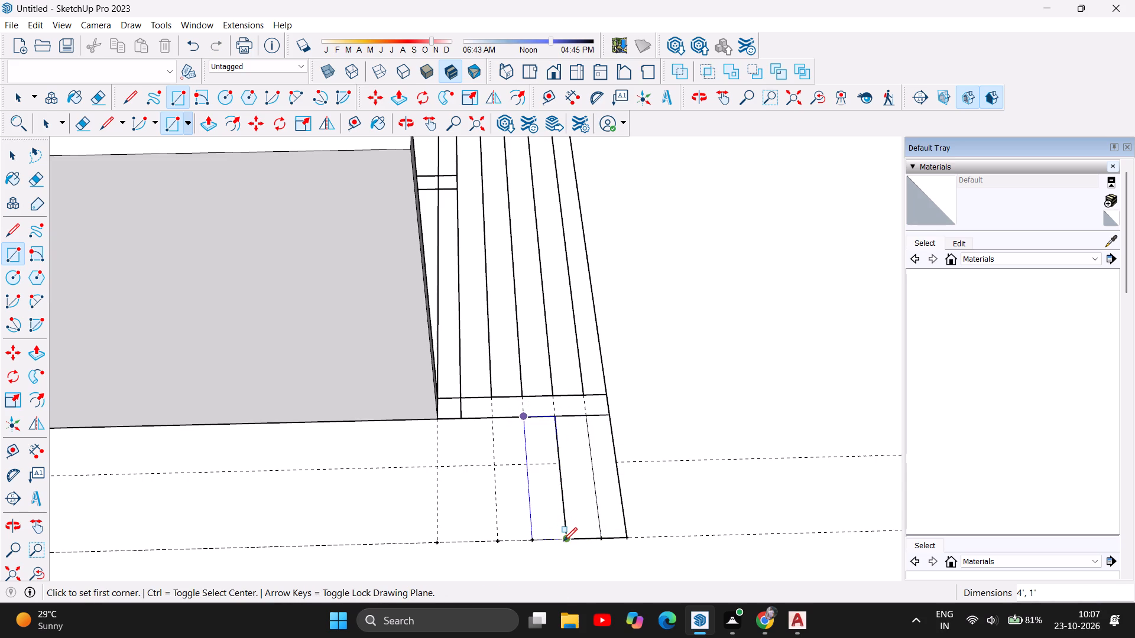
click(491, 415)
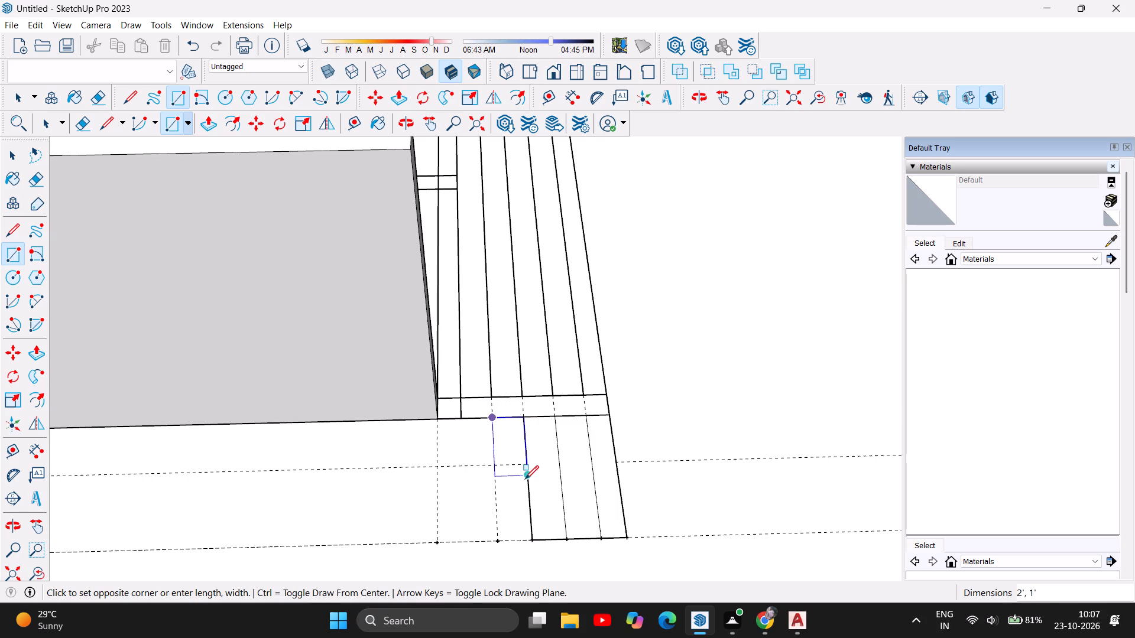
click(531, 544)
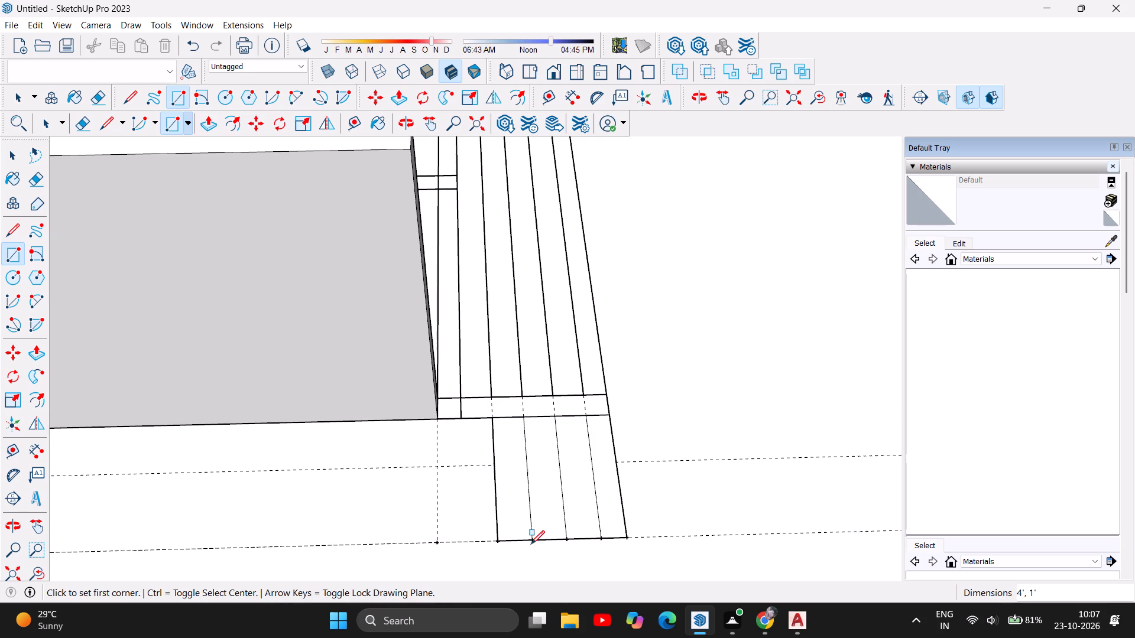
Draw a 39' by 4' rectangle along the side guide, from the innermost step extension back to the rear block's near wall corner.
scroll(563, 416, down, 5)
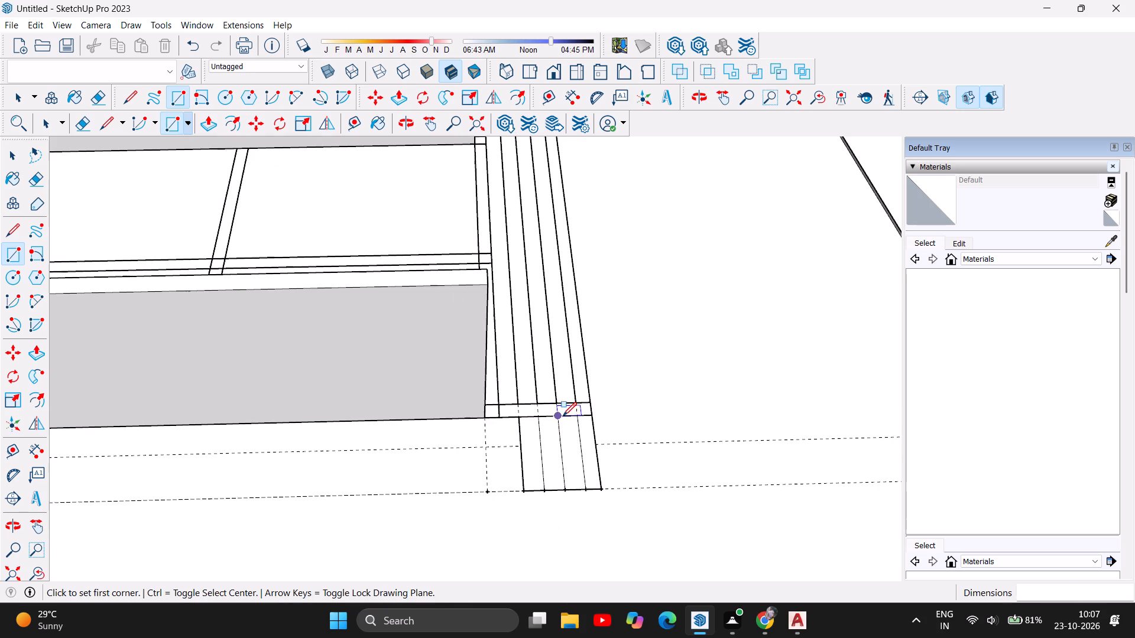
scroll(397, 517, down, 5)
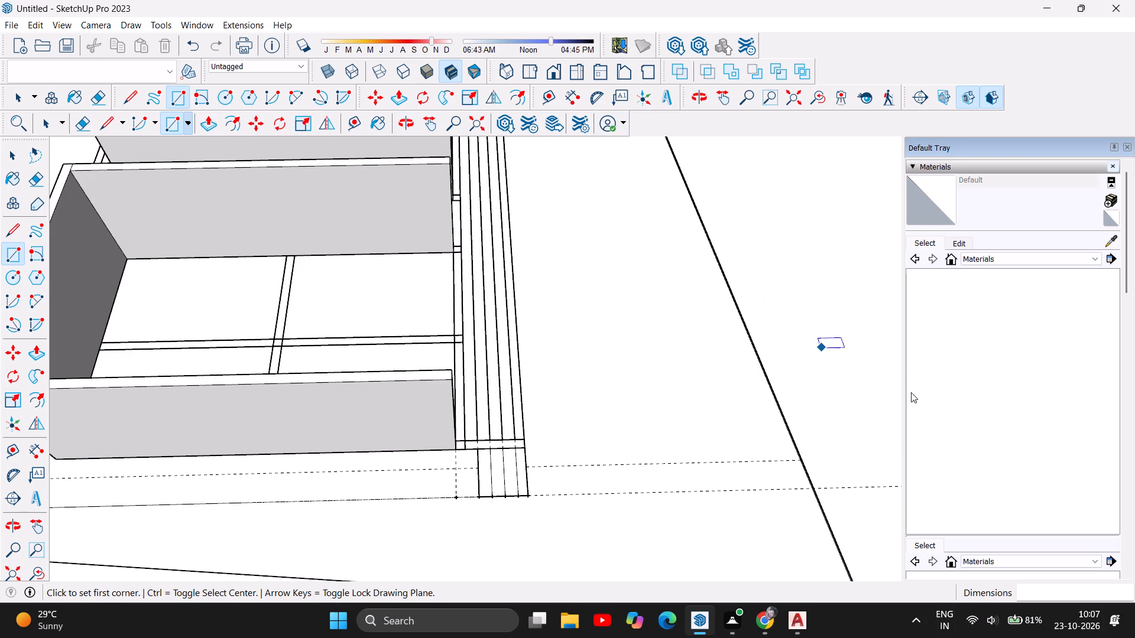
scroll(911, 392, down, 3)
scroll(677, 453, down, 4)
scroll(508, 490, up, 2)
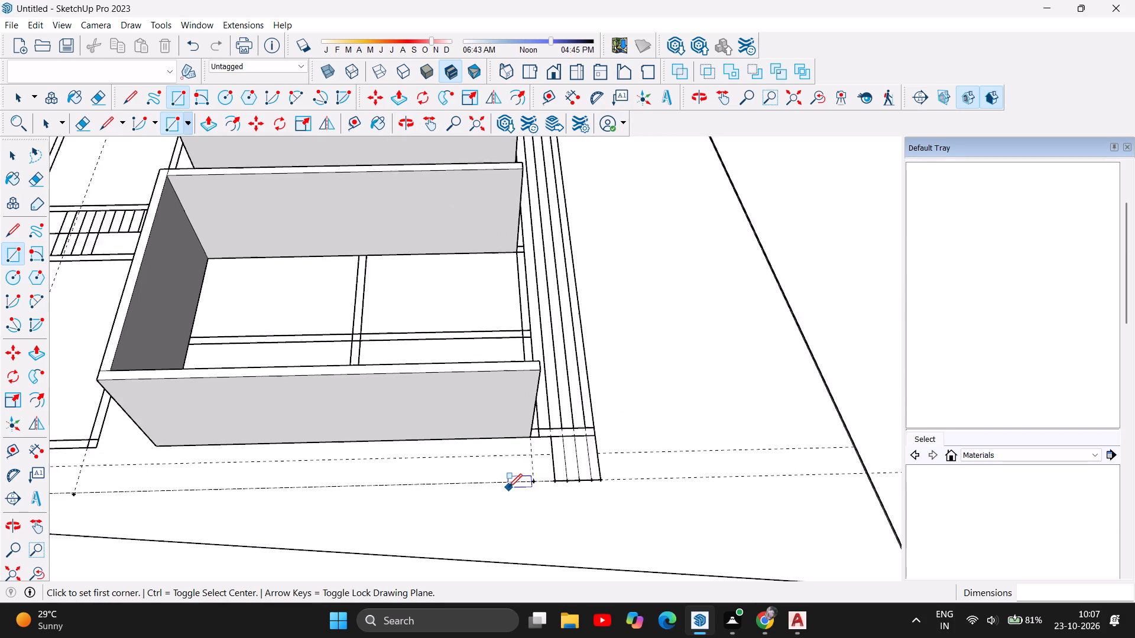
scroll(508, 487, up, 5)
scroll(597, 436, up, 6)
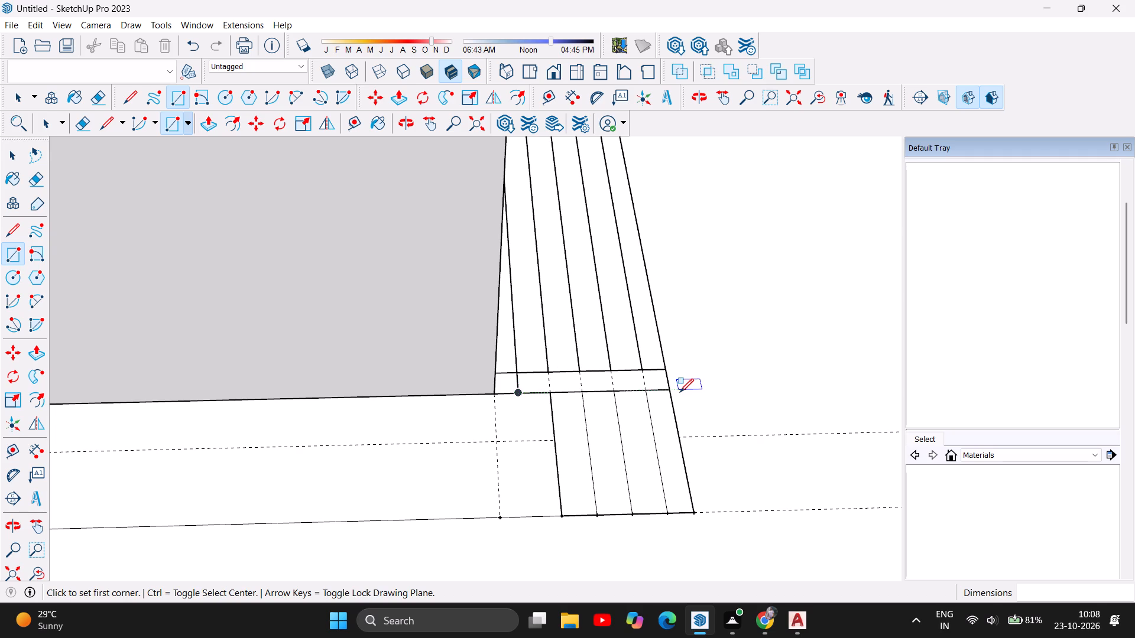
scroll(680, 393, down, 5)
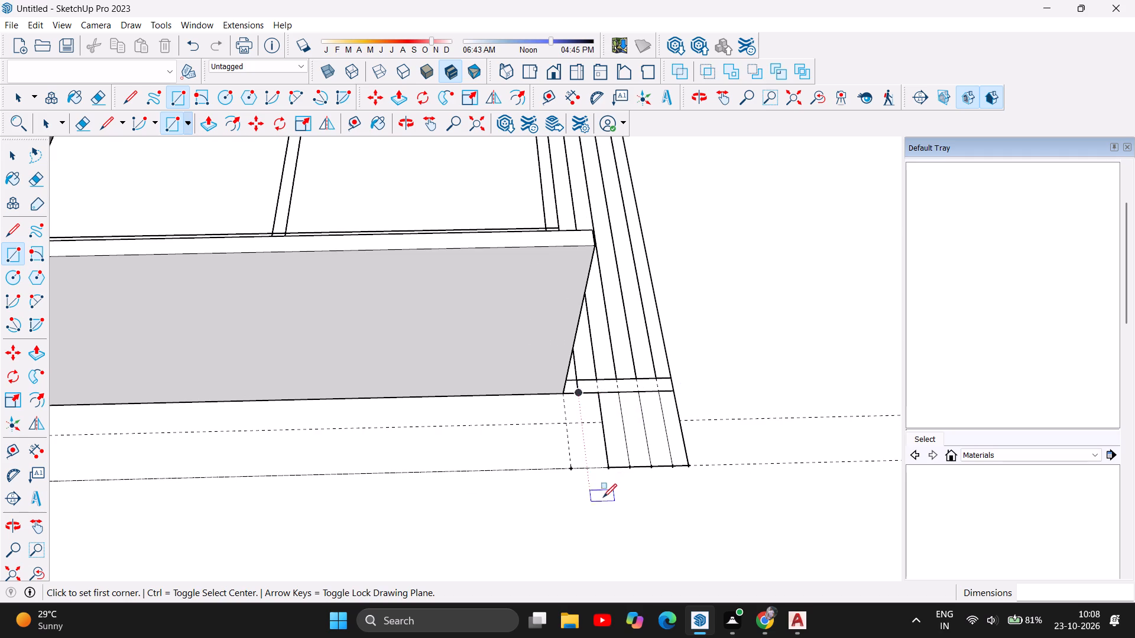
click(611, 470)
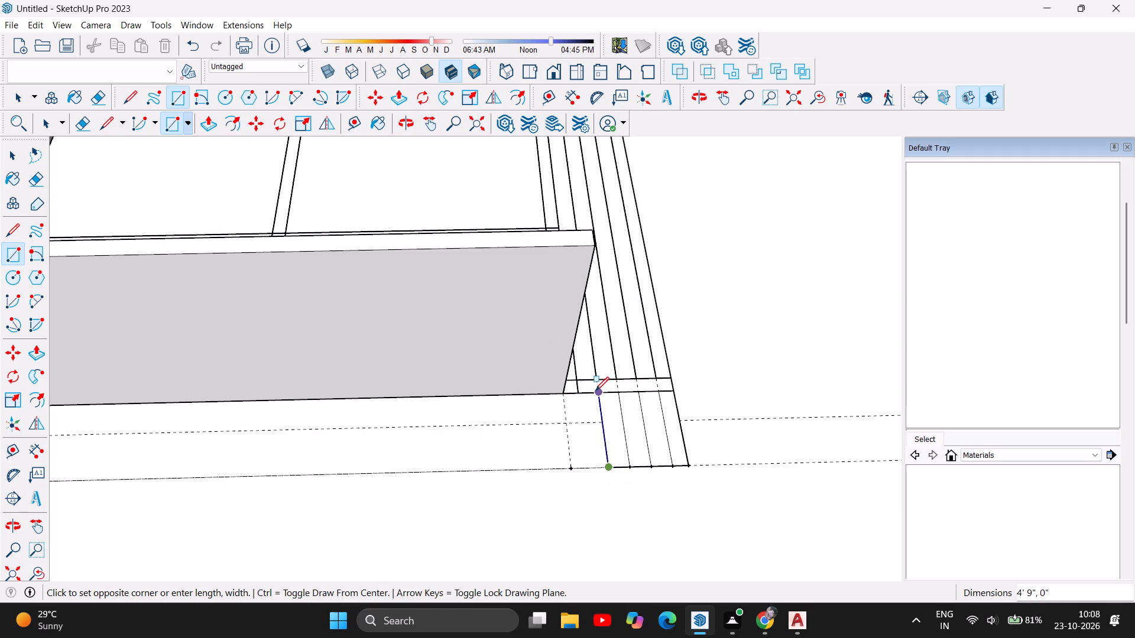
click(599, 393)
scroll(523, 403, down, 9)
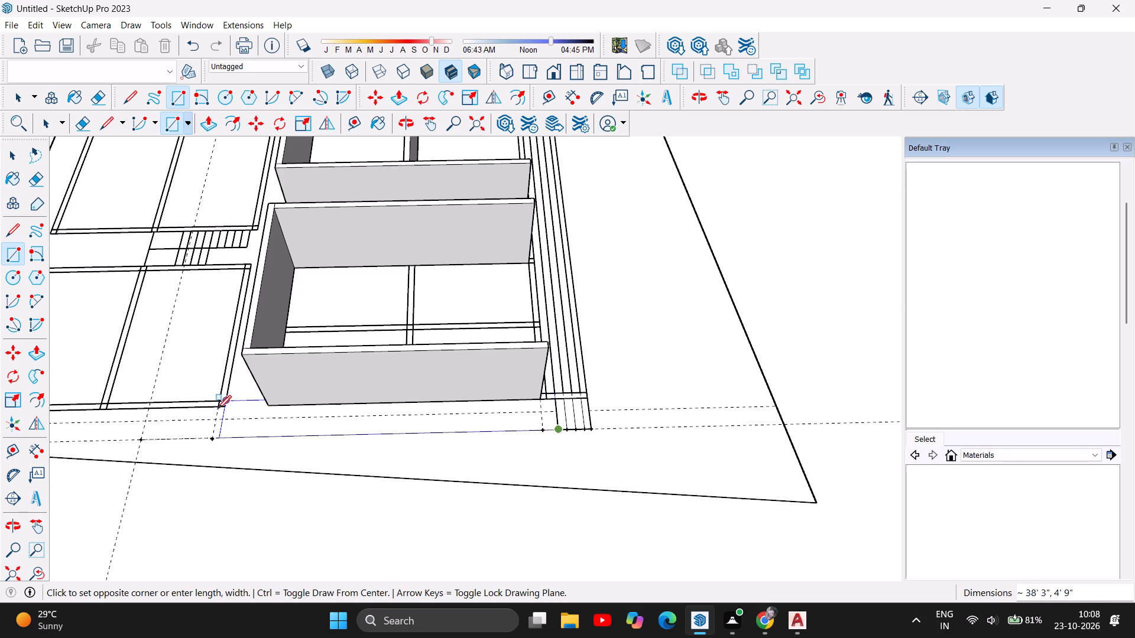
scroll(216, 411, up, 7)
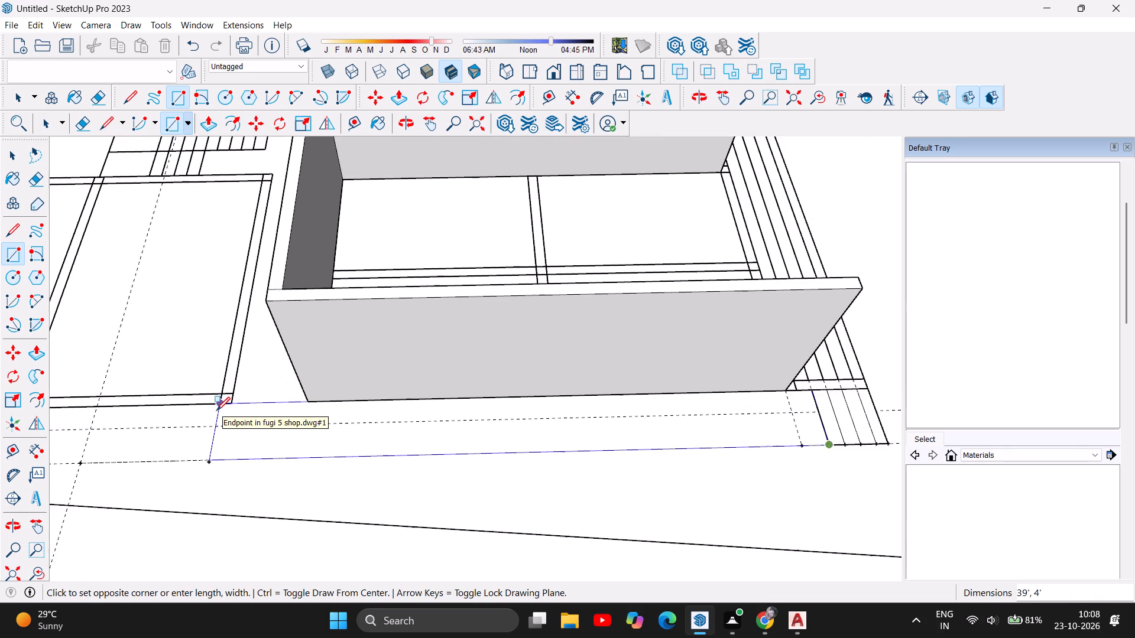
scroll(216, 411, up, 2)
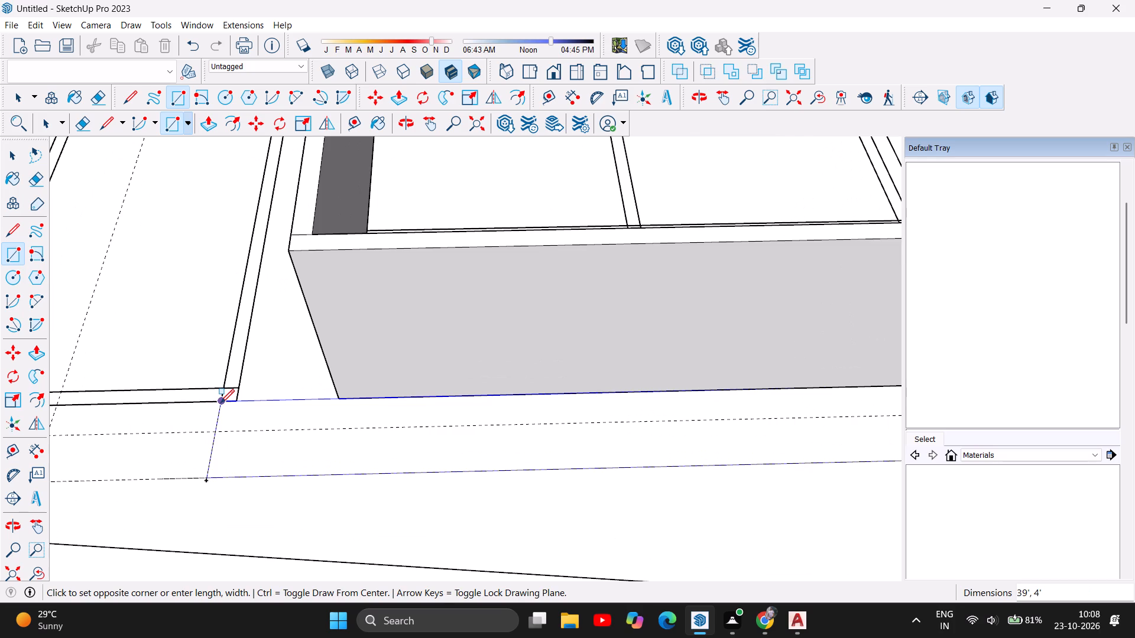
click(220, 403)
Inspect the new side strip and the extended front steps from above and from the front of the building.
scroll(340, 436, down, 12)
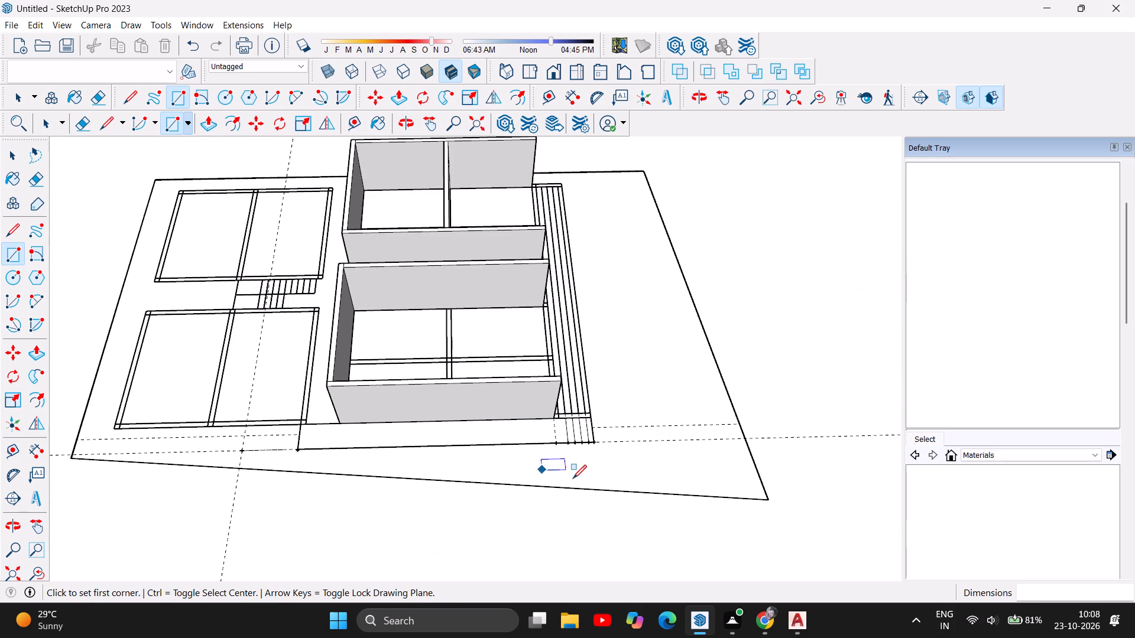
scroll(534, 475, up, 4)
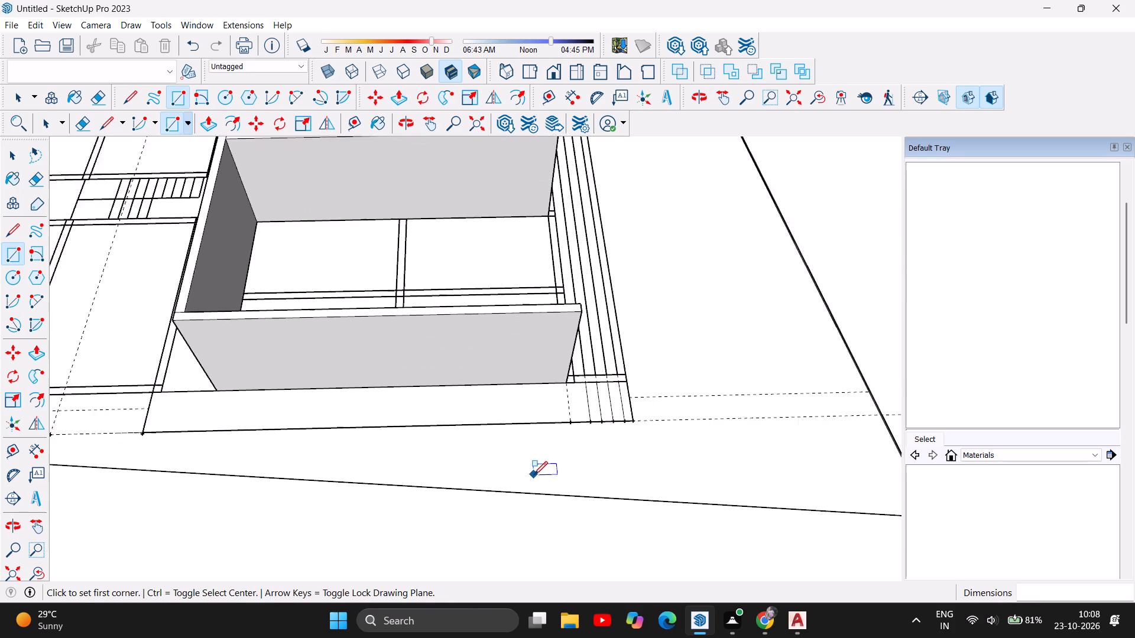
scroll(534, 475, up, 10)
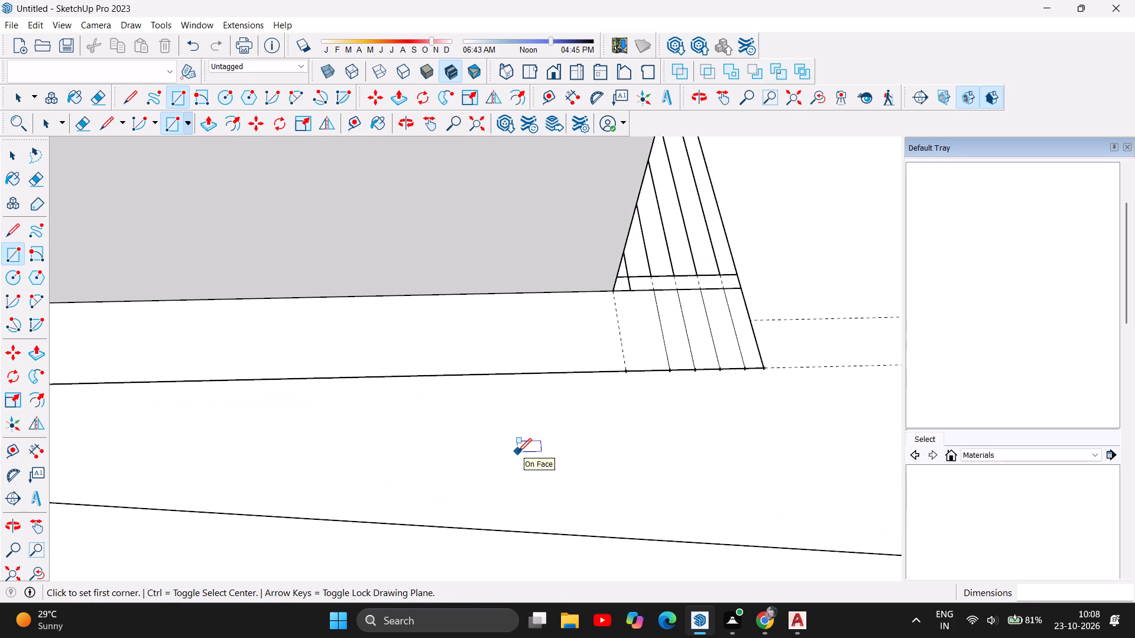
scroll(518, 452, up, 1)
scroll(438, 434, down, 17)
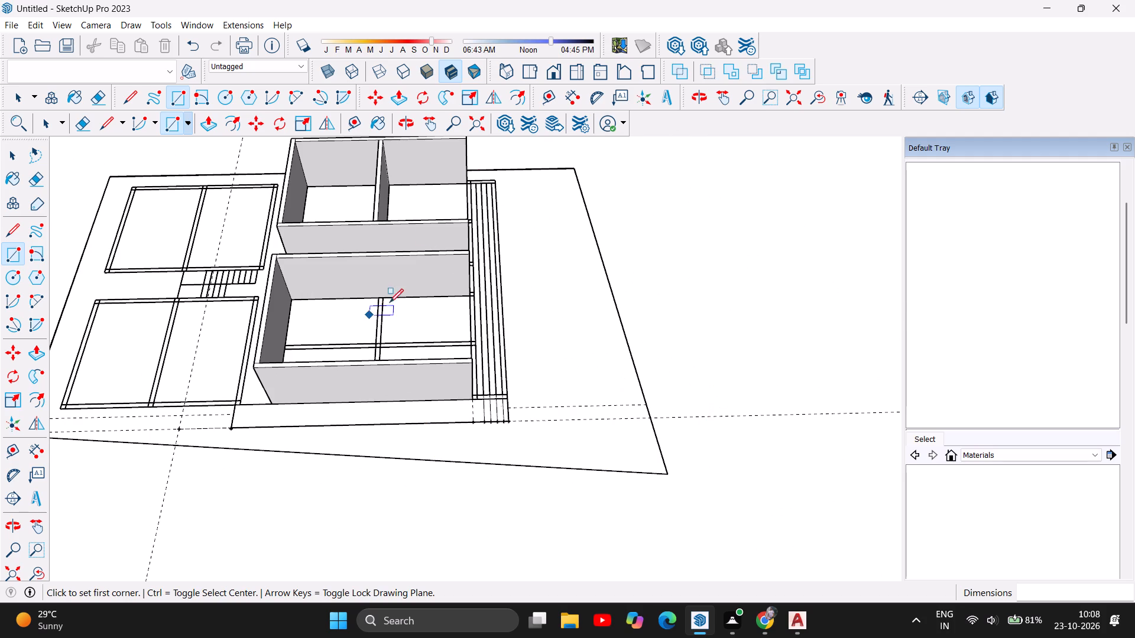
click(403, 122)
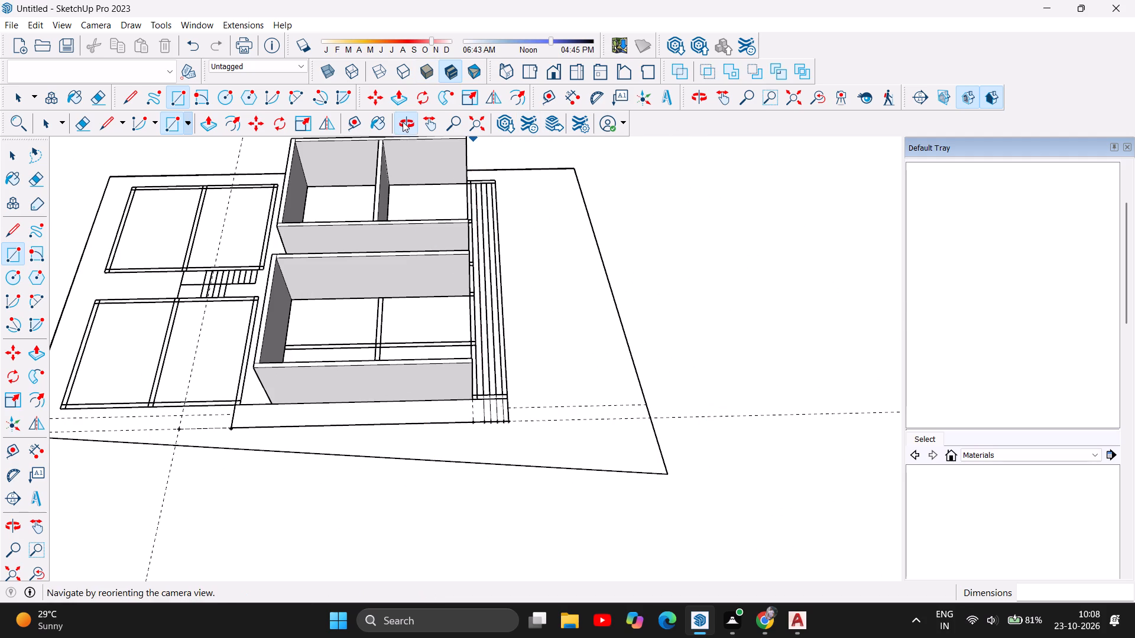
drag(624, 300, 255, 189)
click(254, 189)
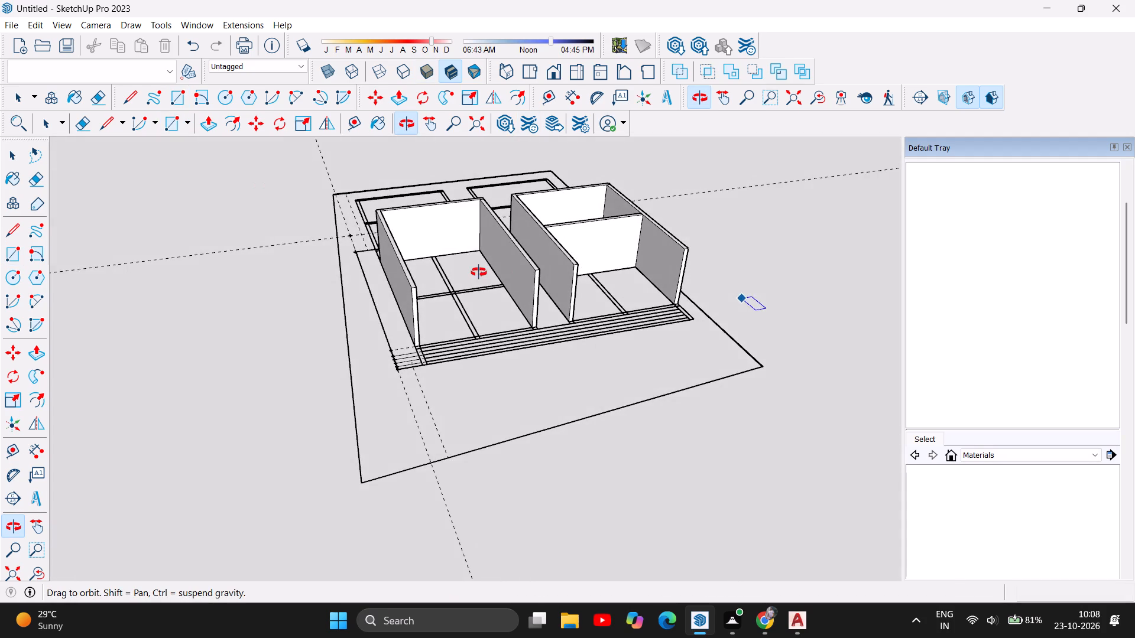
drag(479, 272, 402, 251)
scroll(410, 311, up, 5)
scroll(327, 415, up, 6)
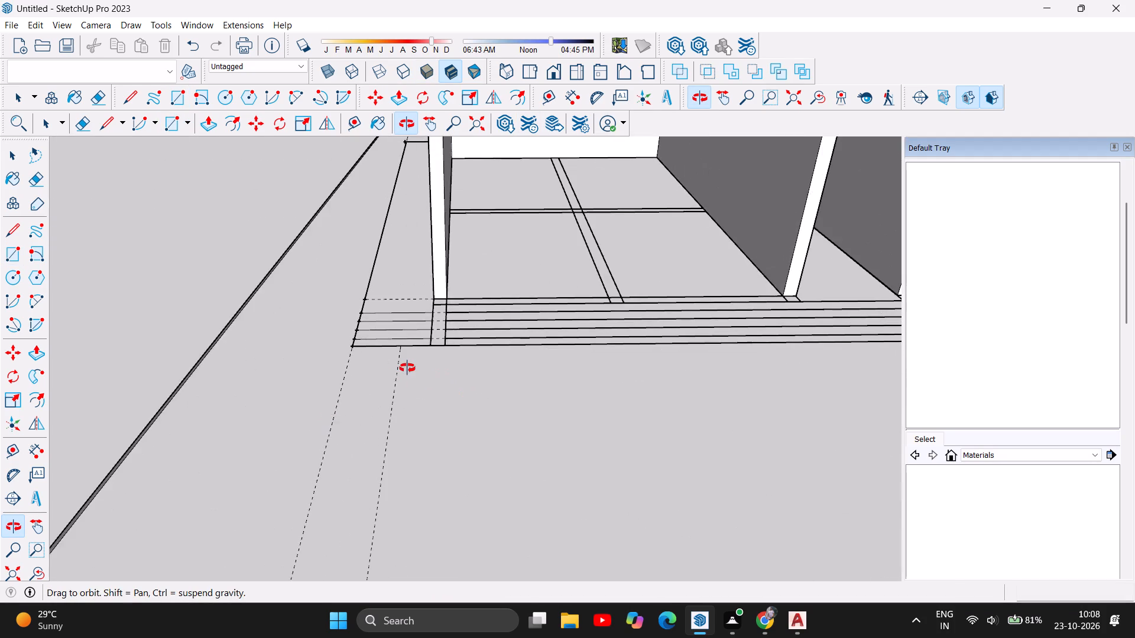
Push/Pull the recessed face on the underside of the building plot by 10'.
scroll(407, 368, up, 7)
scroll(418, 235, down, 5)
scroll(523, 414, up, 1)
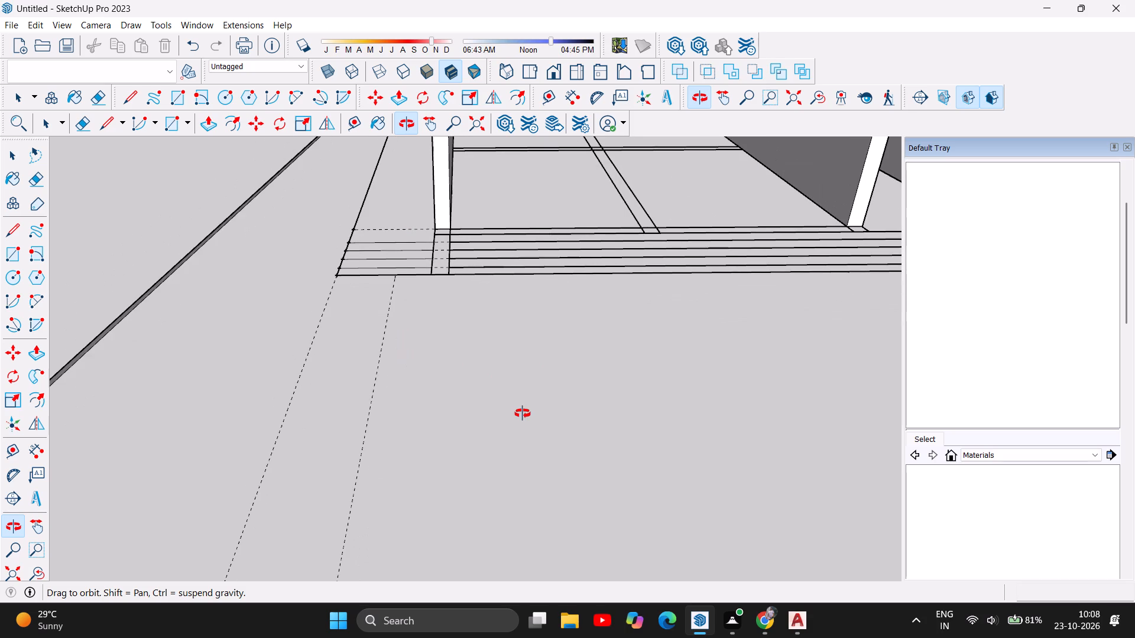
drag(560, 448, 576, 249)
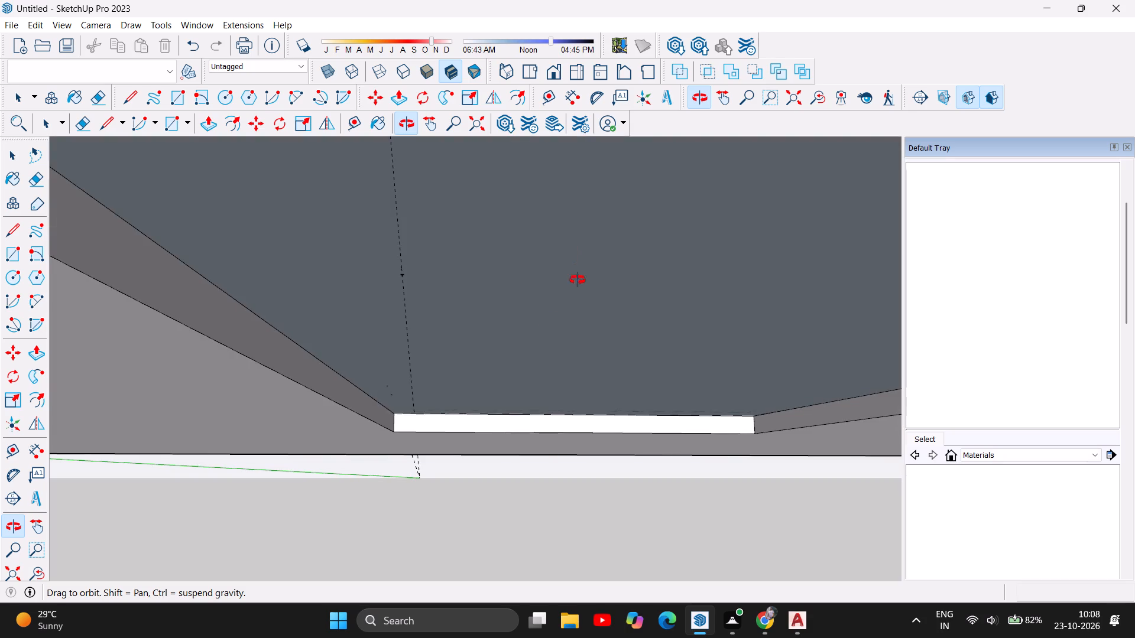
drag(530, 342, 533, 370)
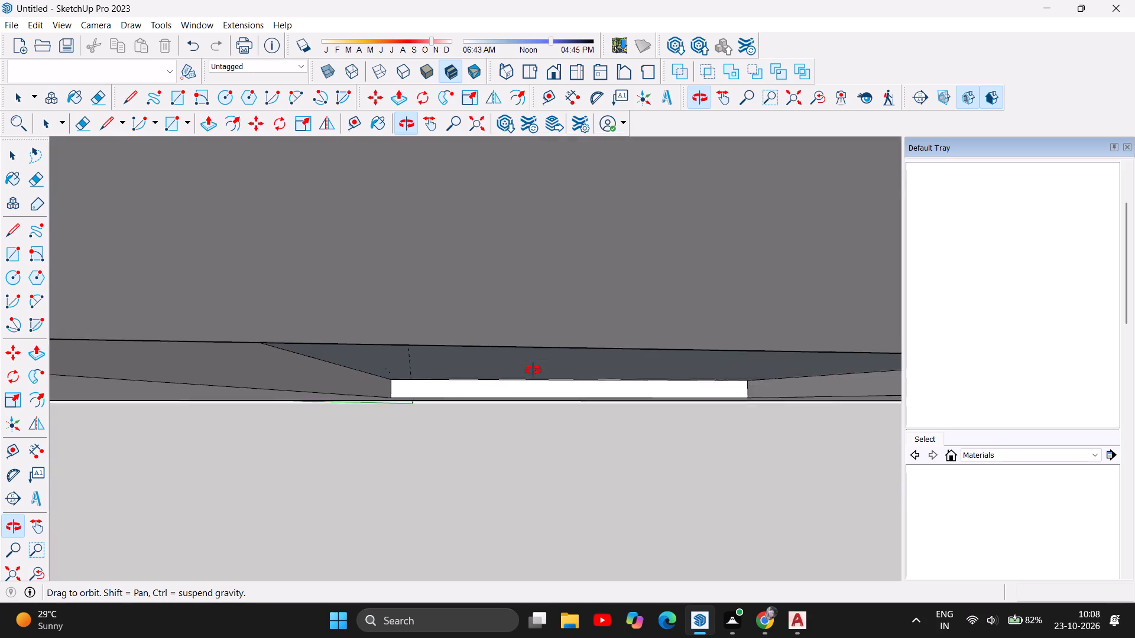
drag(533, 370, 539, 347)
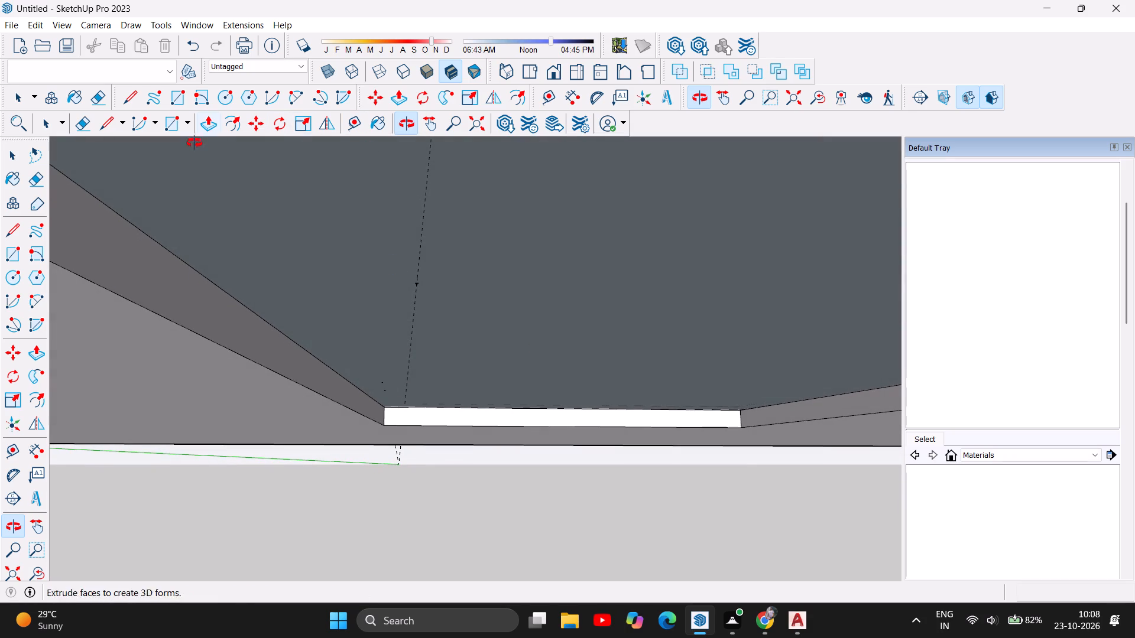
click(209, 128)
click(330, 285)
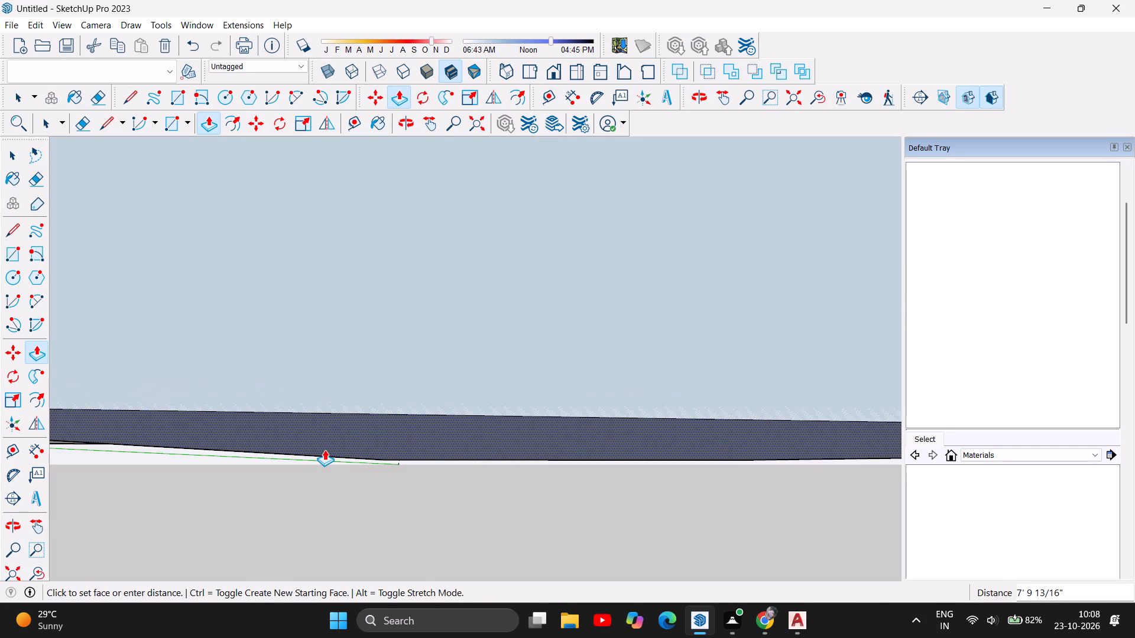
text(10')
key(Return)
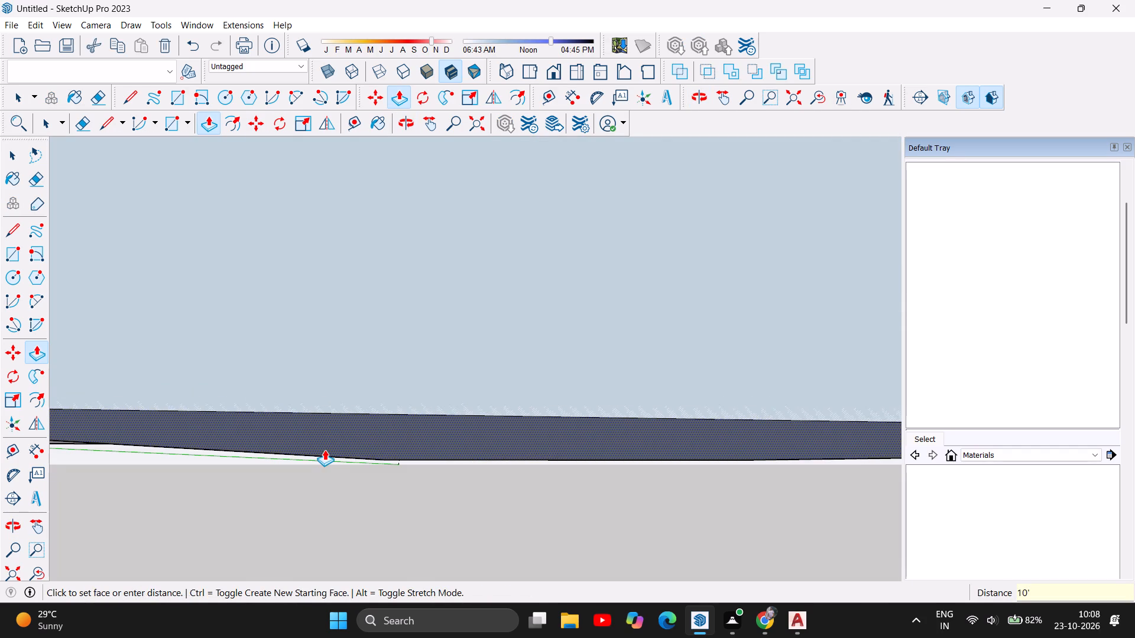
Examine the extruded plot block and the surrounding ground slab from several sides and from a distance.
click(411, 125)
drag(515, 232, 487, 481)
drag(466, 346, 453, 490)
scroll(473, 442, down, 5)
scroll(509, 387, down, 4)
drag(495, 357, 501, 538)
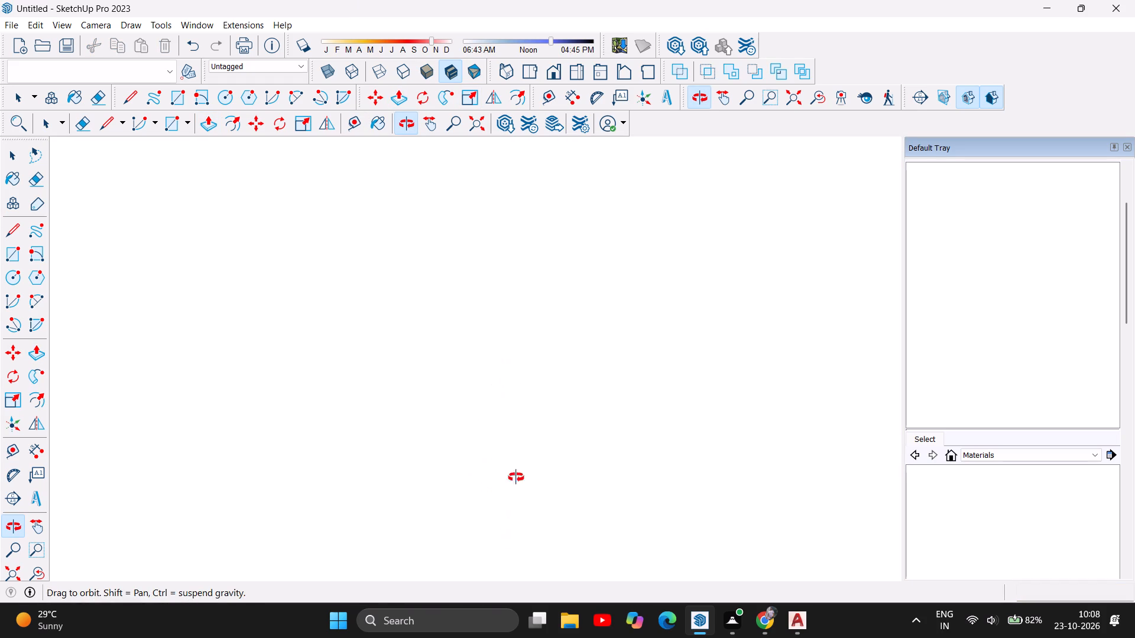
drag(509, 372, 504, 588)
drag(521, 407, 524, 526)
drag(528, 384, 528, 401)
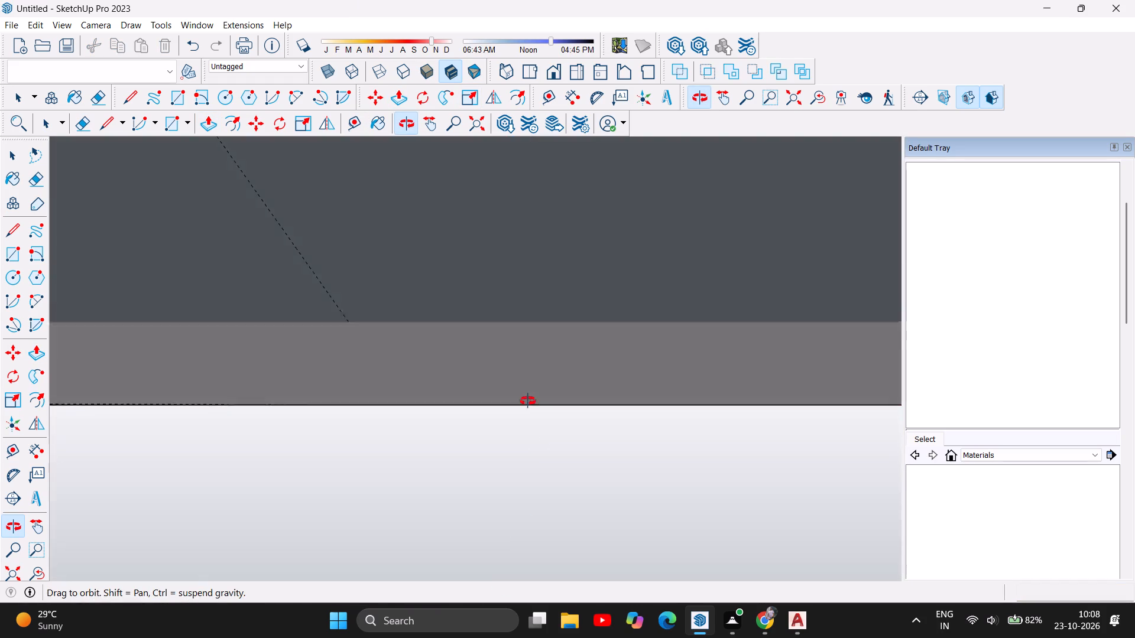
drag(528, 401, 533, 498)
drag(519, 390, 521, 471)
scroll(514, 430, down, 12)
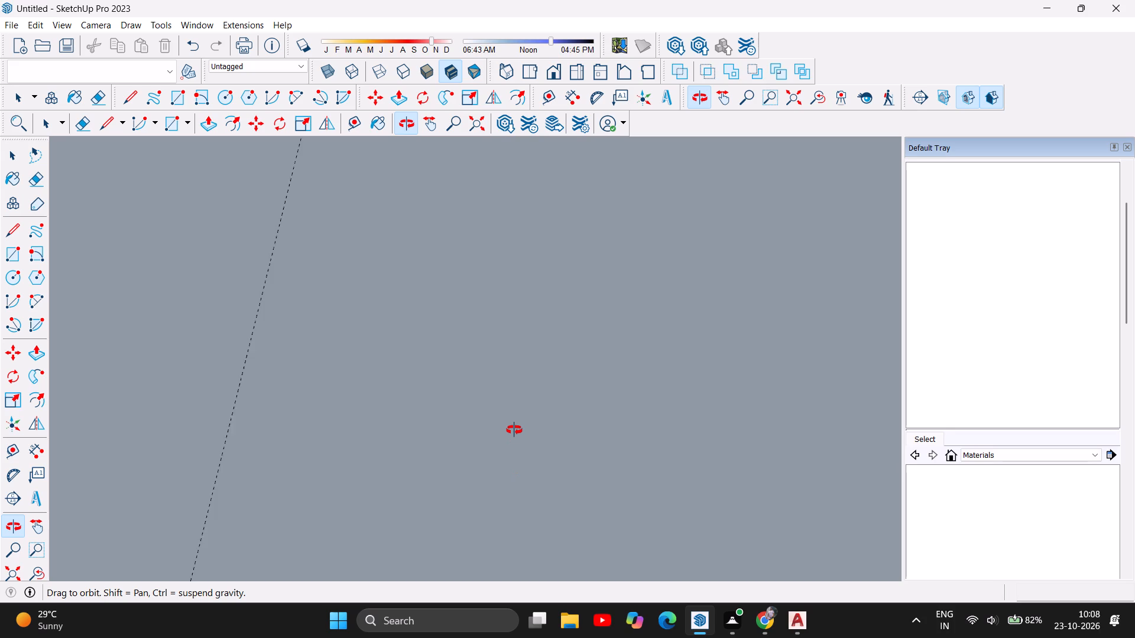
scroll(514, 430, down, 6)
scroll(514, 430, up, 1)
scroll(514, 430, down, 7)
scroll(339, 413, up, 1)
scroll(339, 413, down, 13)
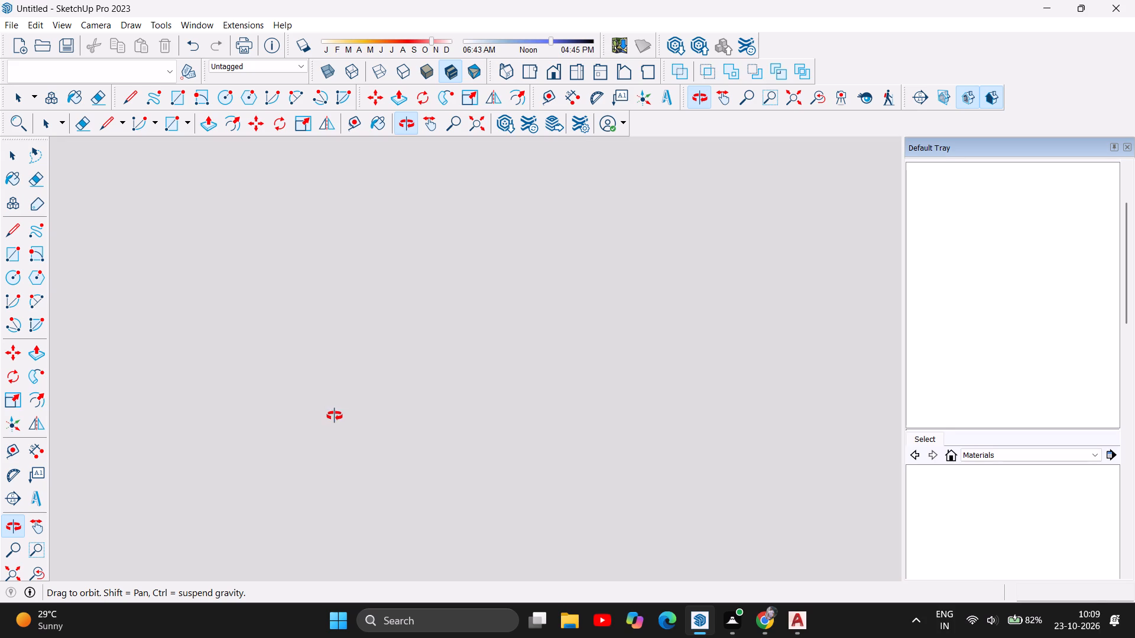
scroll(369, 411, down, 12)
drag(476, 364, 478, 491)
scroll(464, 422, down, 19)
scroll(464, 422, down, 8)
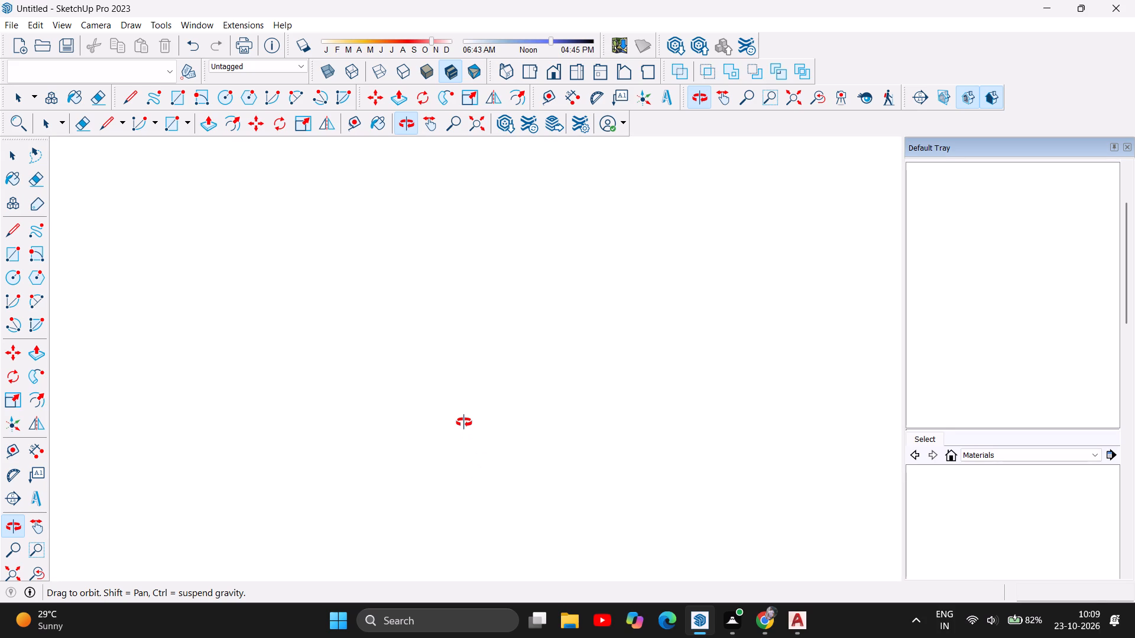
scroll(464, 422, down, 19)
scroll(464, 422, down, 7)
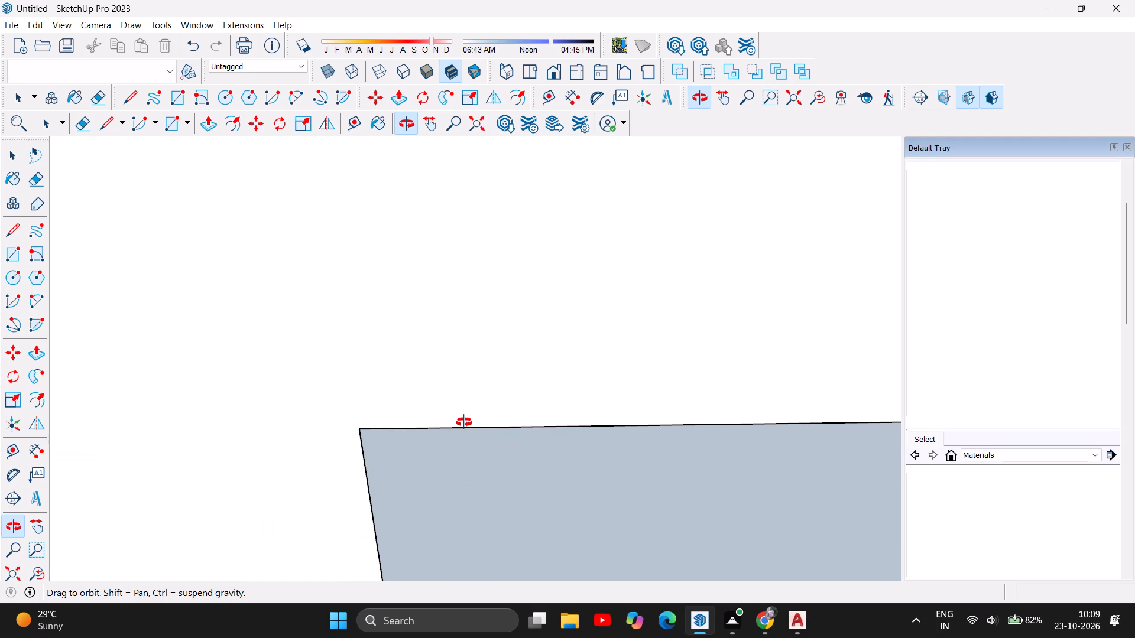
scroll(355, 327, down, 20)
scroll(361, 324, down, 7)
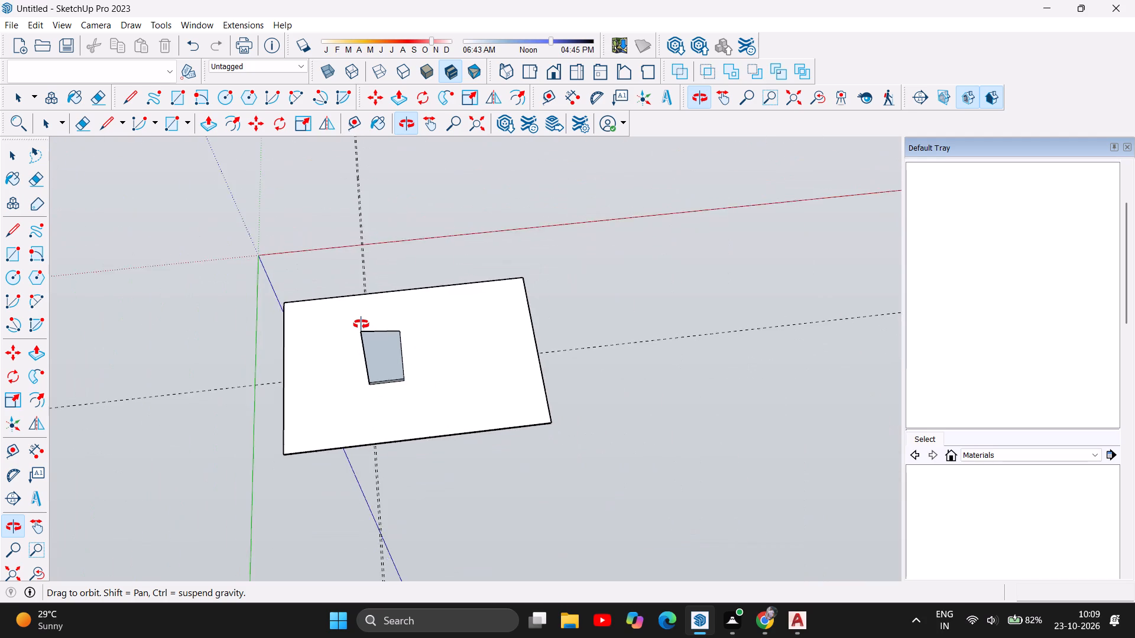
scroll(361, 324, down, 5)
drag(413, 344, 423, 202)
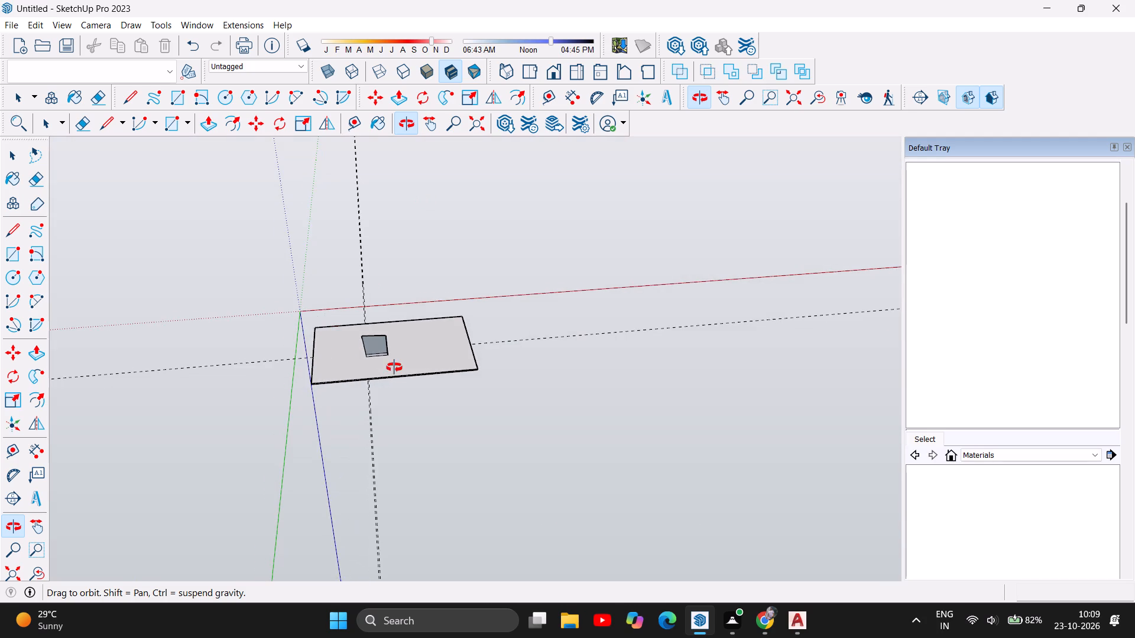
scroll(394, 367, up, 20)
scroll(394, 367, up, 1)
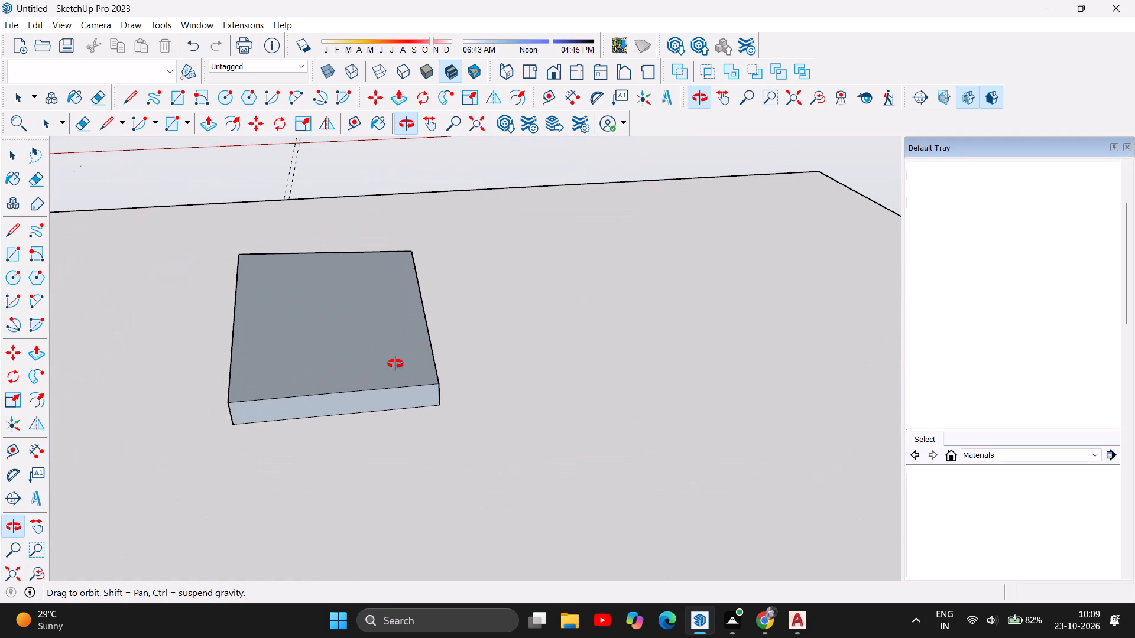
drag(270, 376, 566, 339)
drag(142, 369, 611, 348)
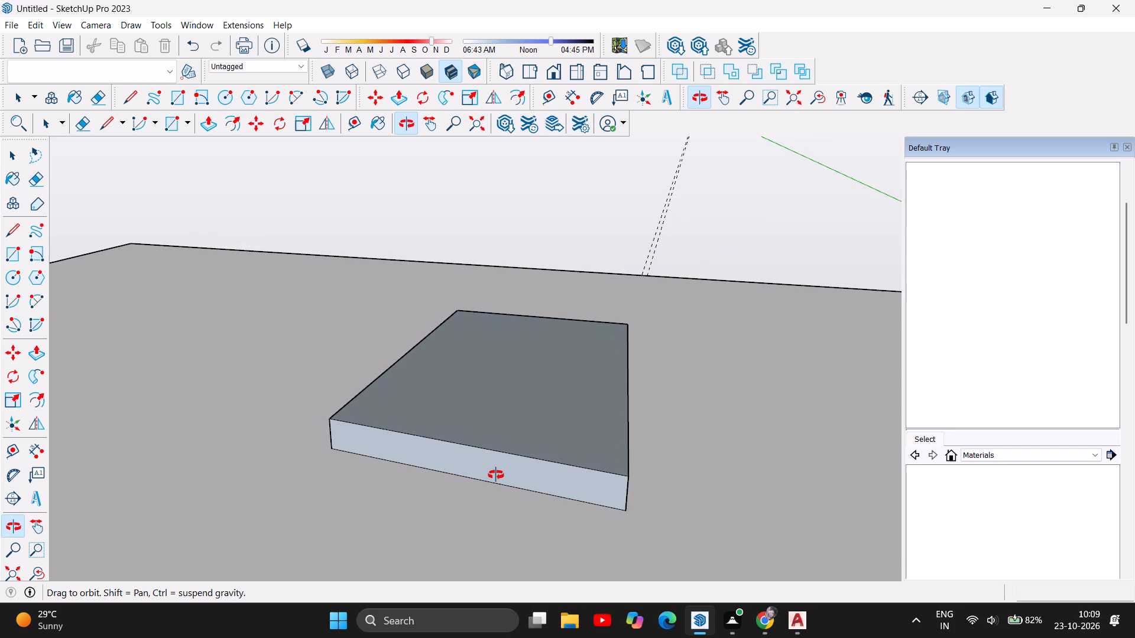
scroll(496, 475, up, 4)
scroll(513, 338, down, 6)
scroll(595, 360, down, 14)
drag(581, 379, 575, 526)
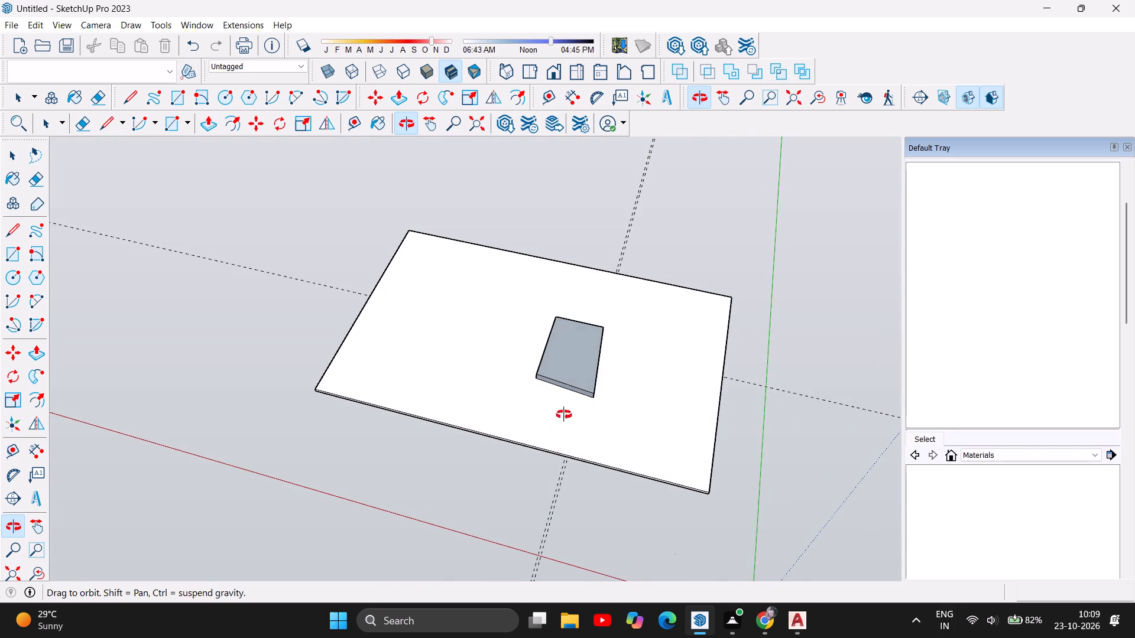
drag(553, 400, 586, 535)
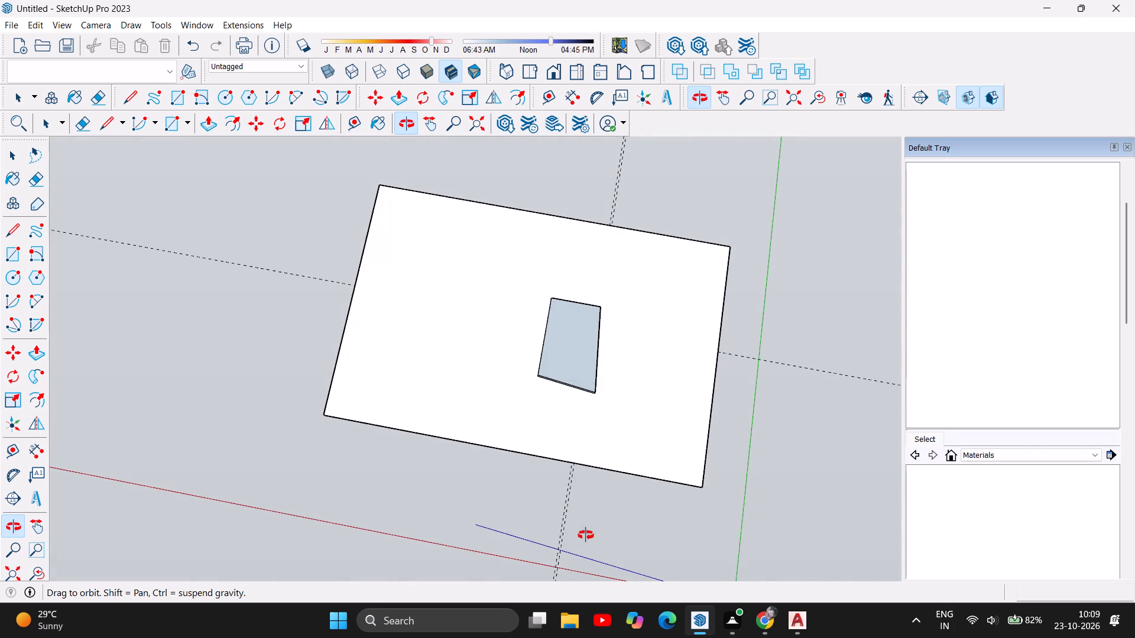
drag(586, 535, 586, 535)
drag(365, 338, 749, 363)
drag(364, 280, 497, 269)
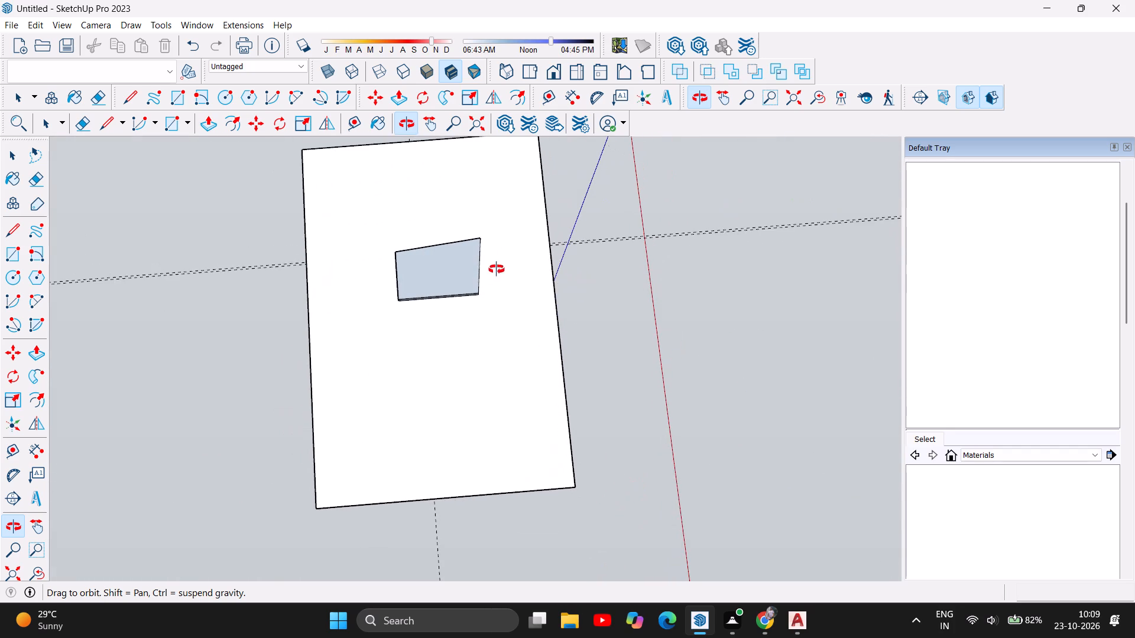
scroll(437, 254, up, 14)
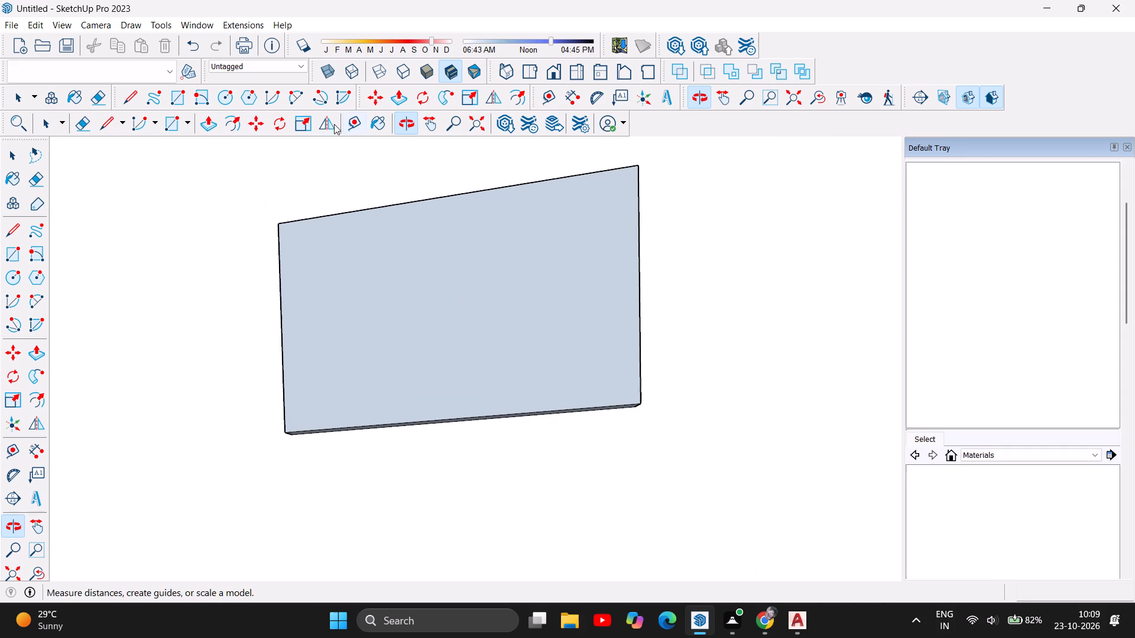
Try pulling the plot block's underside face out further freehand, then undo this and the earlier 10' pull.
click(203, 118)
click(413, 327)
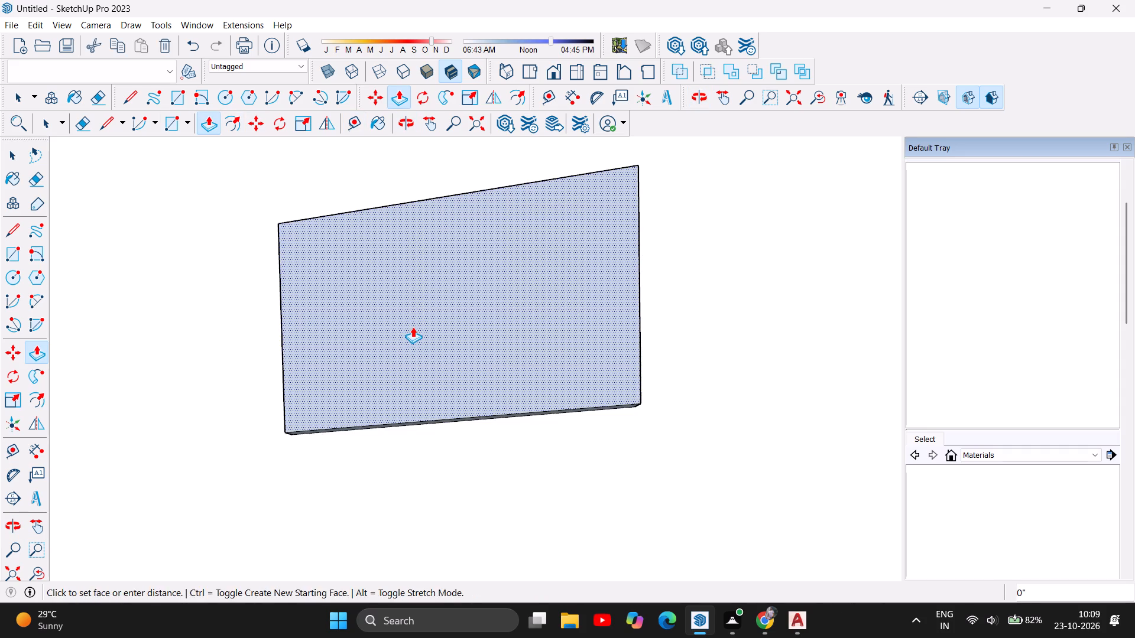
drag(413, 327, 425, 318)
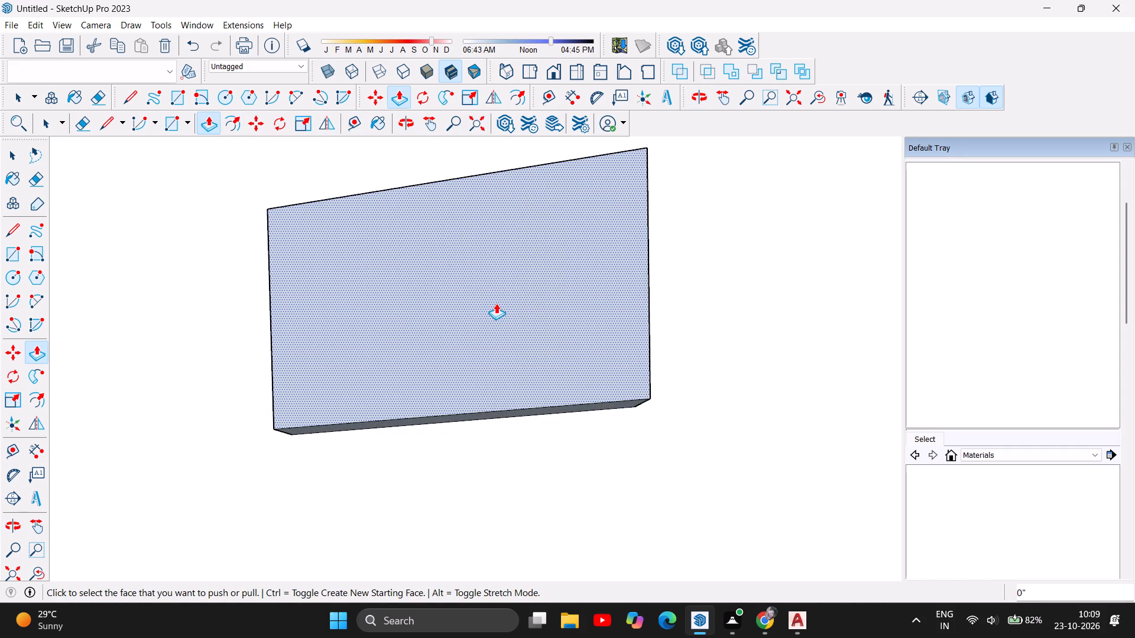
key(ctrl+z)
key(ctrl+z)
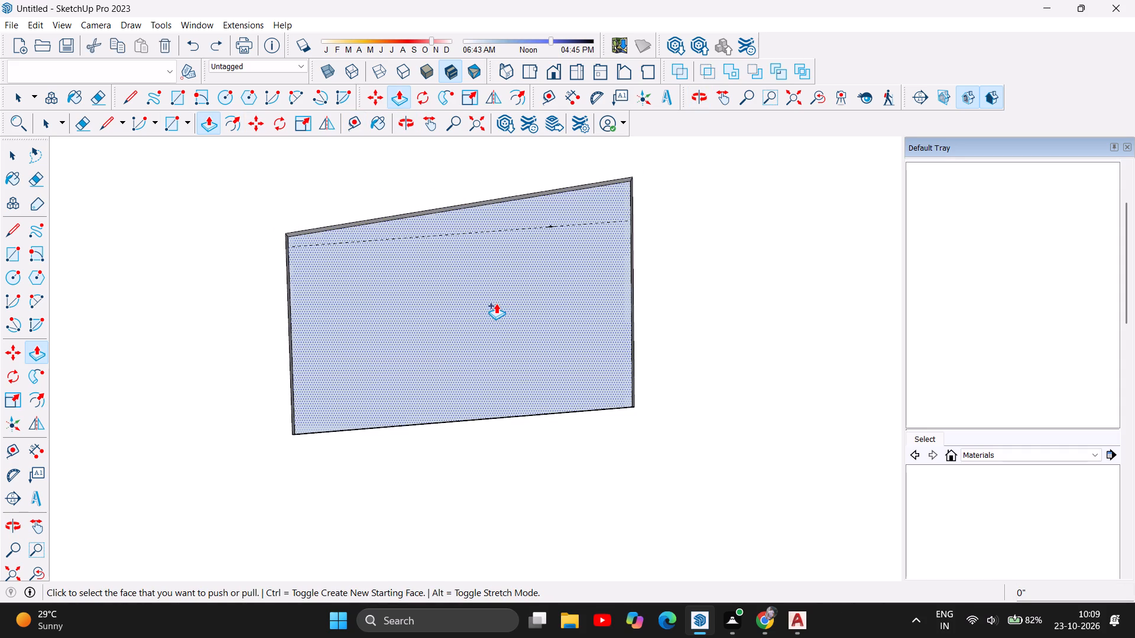
Undo further back through the side strip, the front step extensions and the side guides.
key(ctrl+z)
key(ctrl+z)
key(ctrl+z)
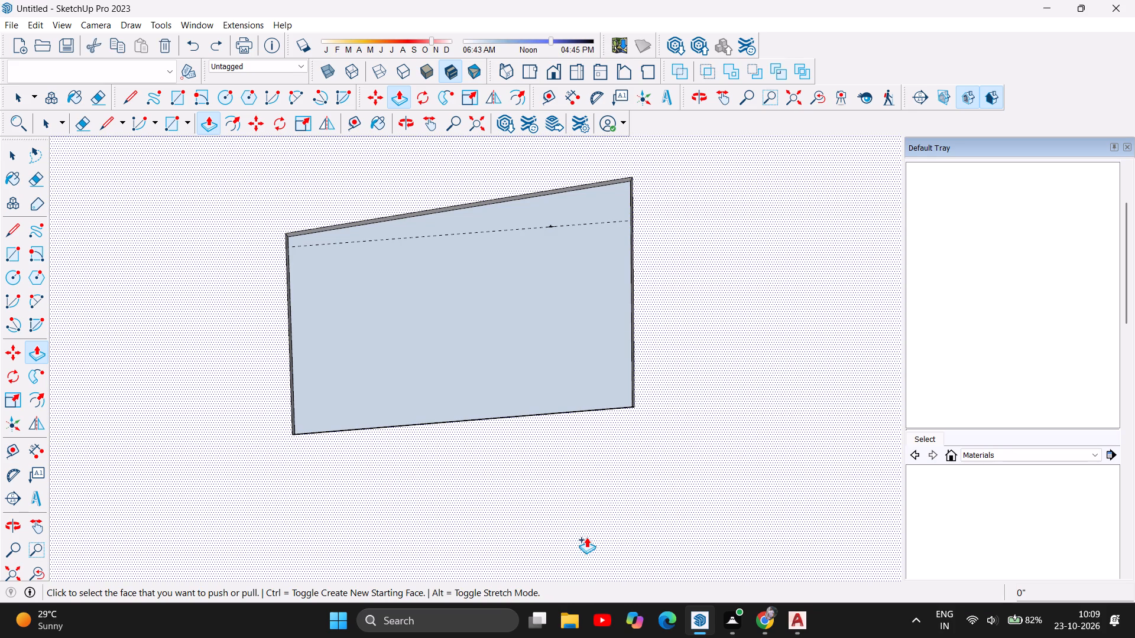
key(ctrl+z)
key(ctrl+z)
key(ctrl+z)
key(ctrl+z)
key(ctrl+z)
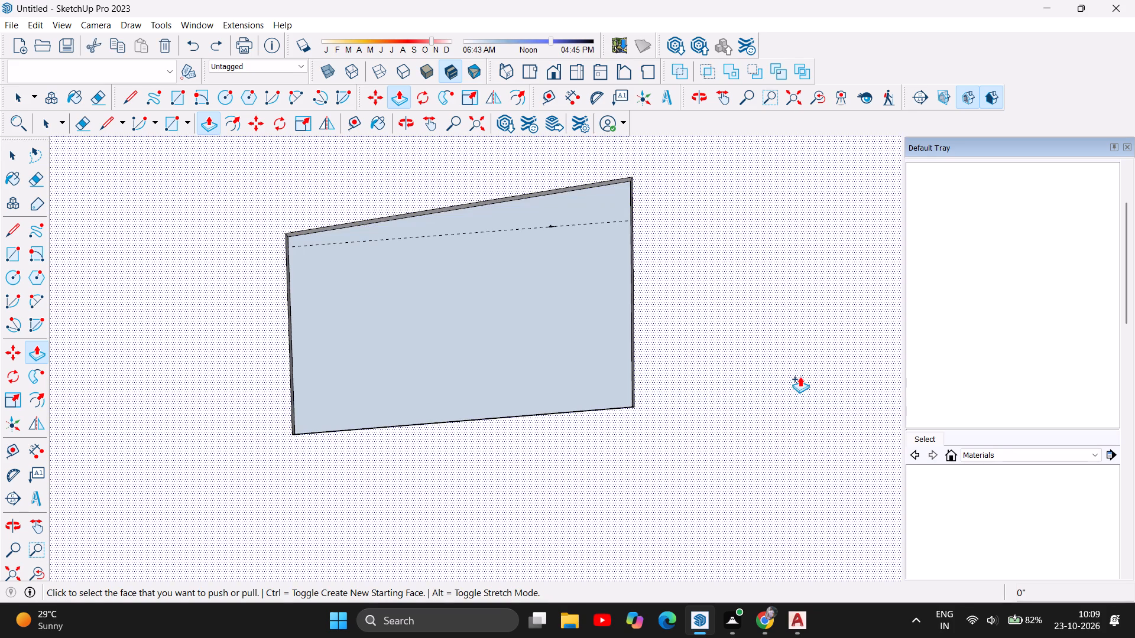
key(ctrl+z)
key(ctrl+z)
key(ctrl+z)
key(ctrl+z)
key(ctrl+z)
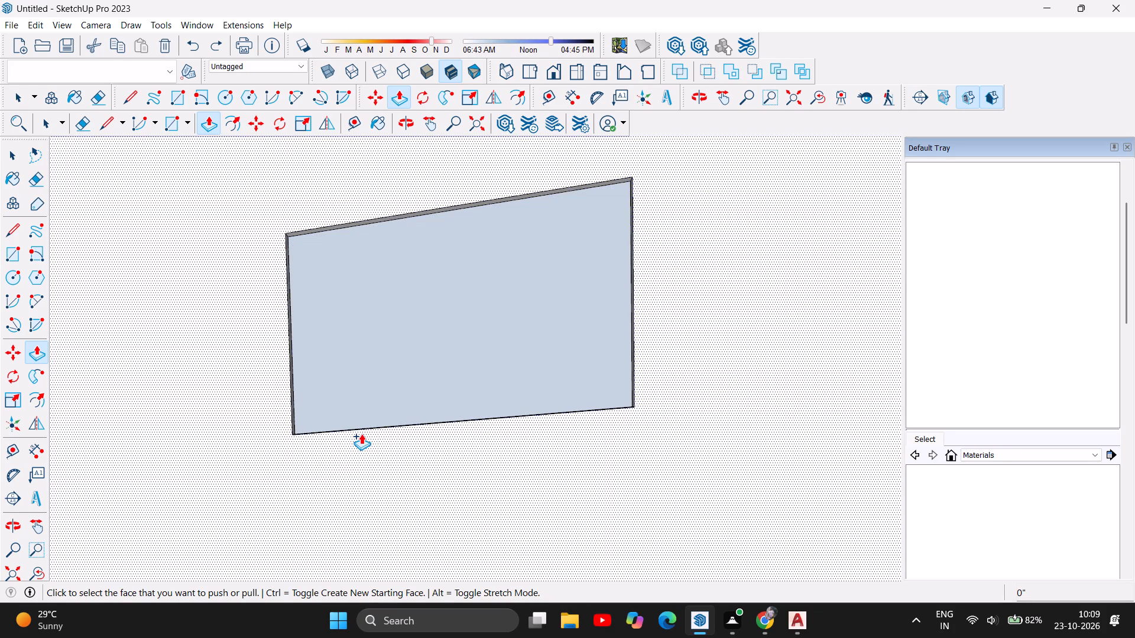
key(ctrl+z)
key(ctrl+z)
key(ctrl+z)
key(ctrl+z)
key(ctrl+z)
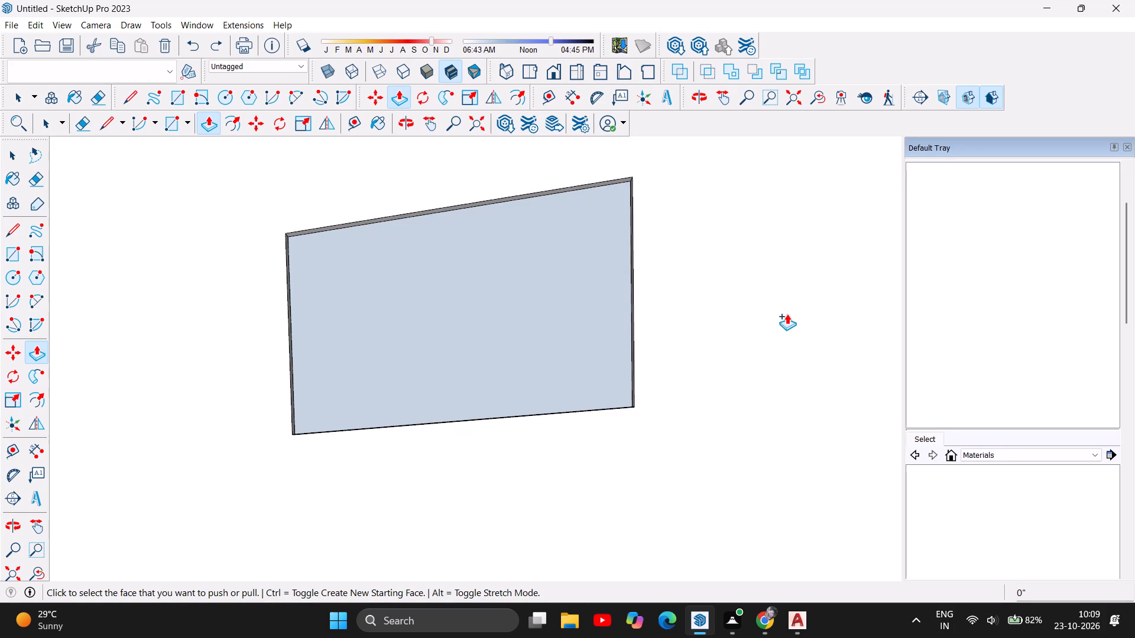
key(ctrl+z)
key(ctrl+z)
key(ctrl+z)
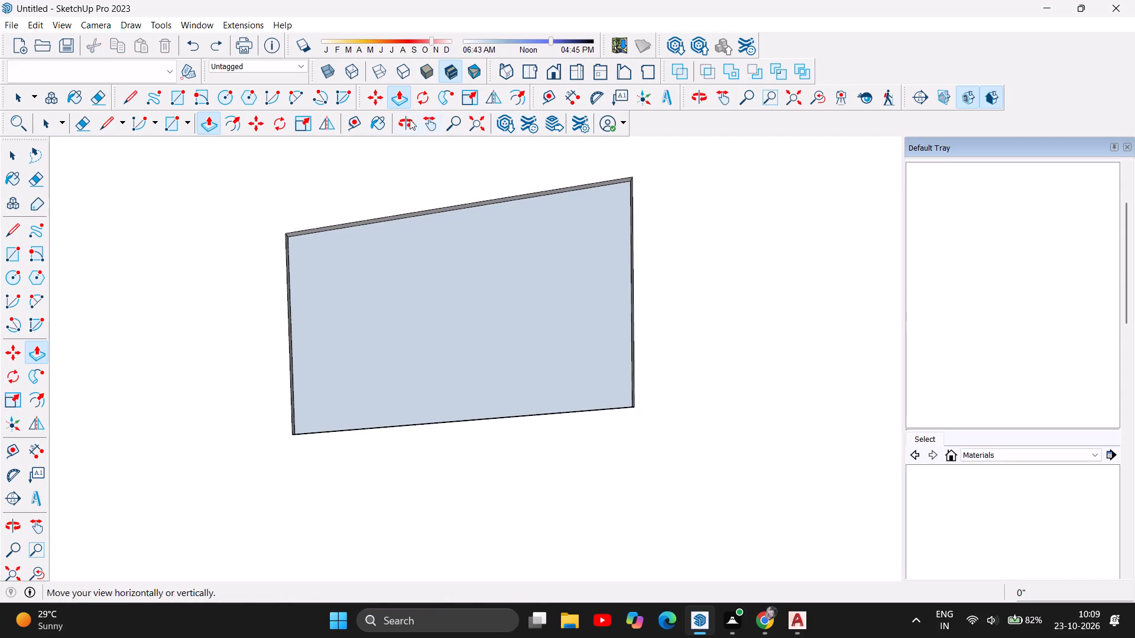
Push/Pull the recessed underside face of the building plot outward by 10'.
click(407, 119)
drag(582, 251, 553, 405)
drag(469, 255, 458, 491)
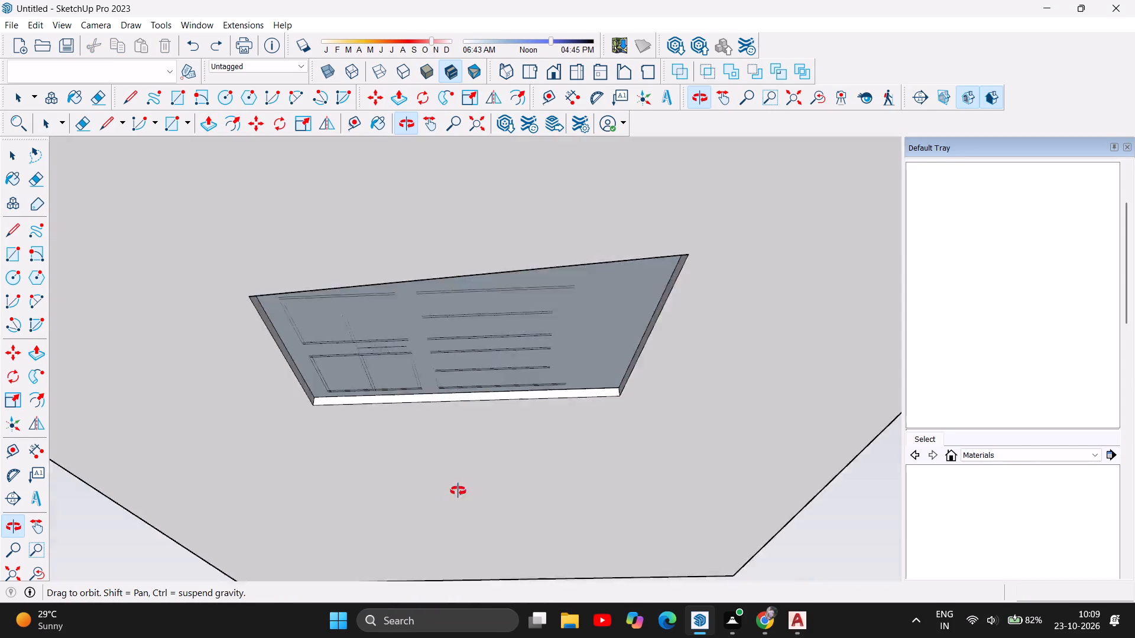
drag(458, 491, 457, 514)
drag(478, 382, 466, 564)
drag(488, 433, 239, 421)
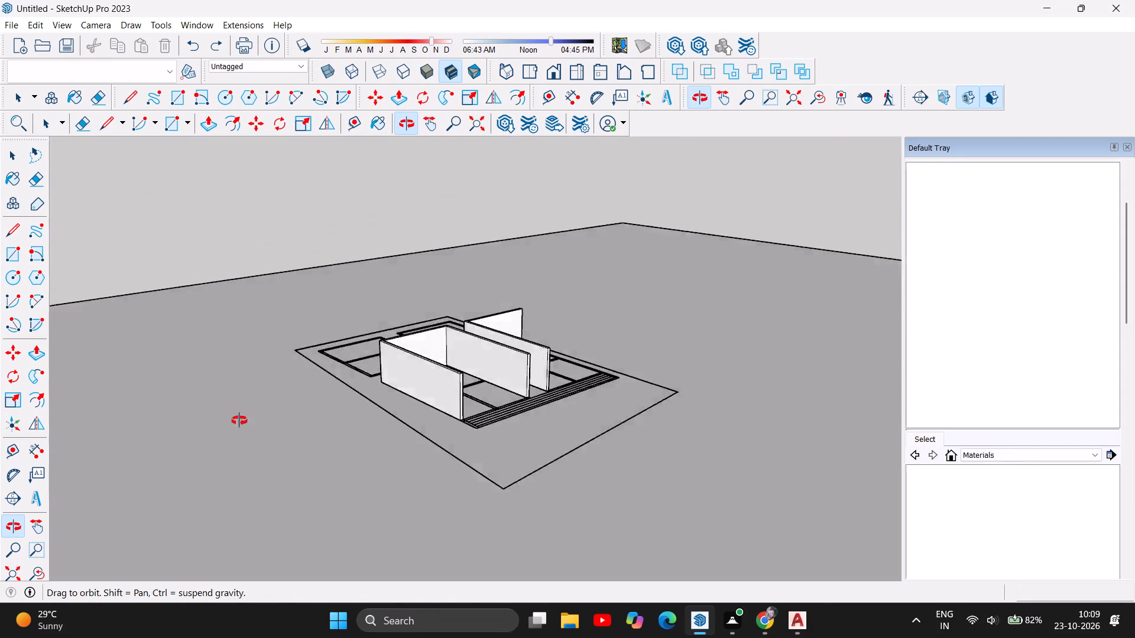
drag(239, 421, 9, 357)
drag(529, 474, 584, 281)
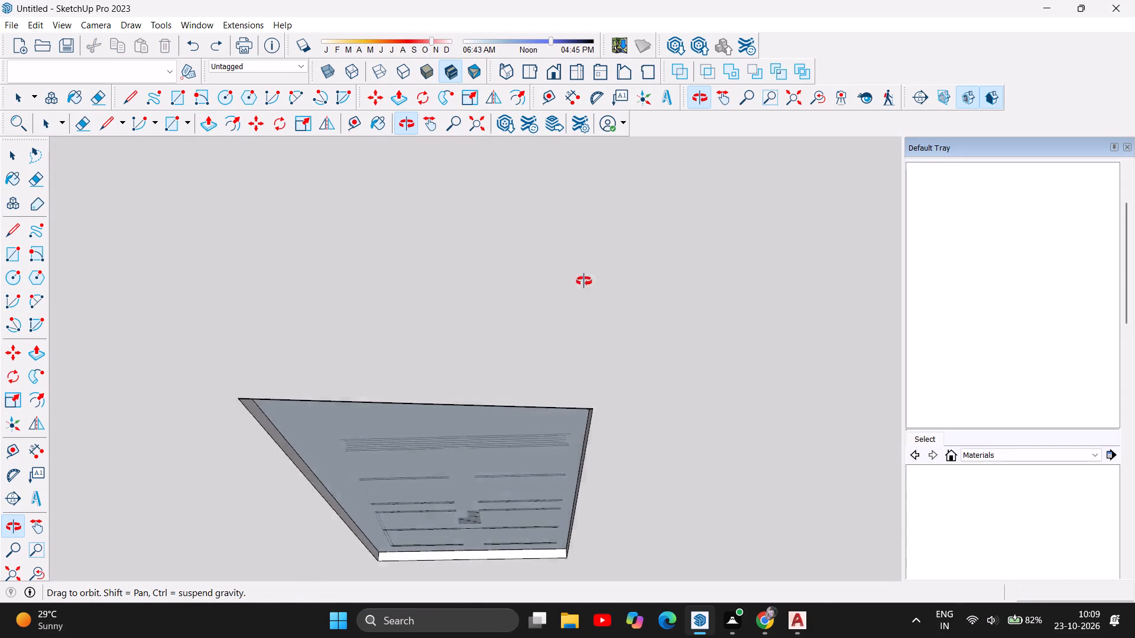
drag(584, 281, 584, 281)
drag(514, 496, 517, 430)
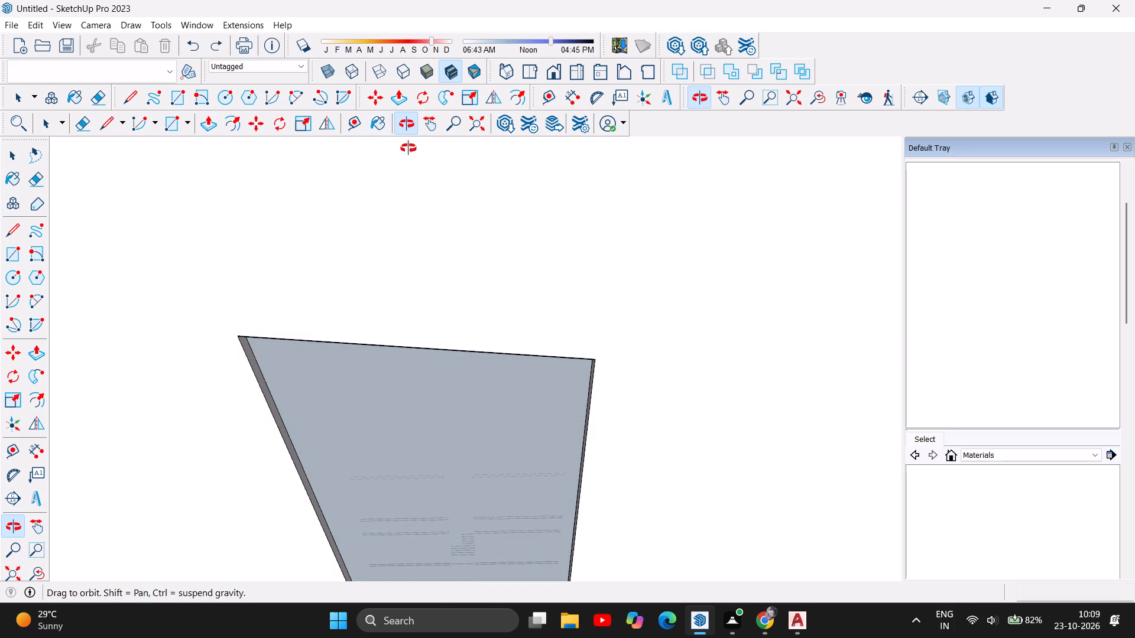
click(215, 129)
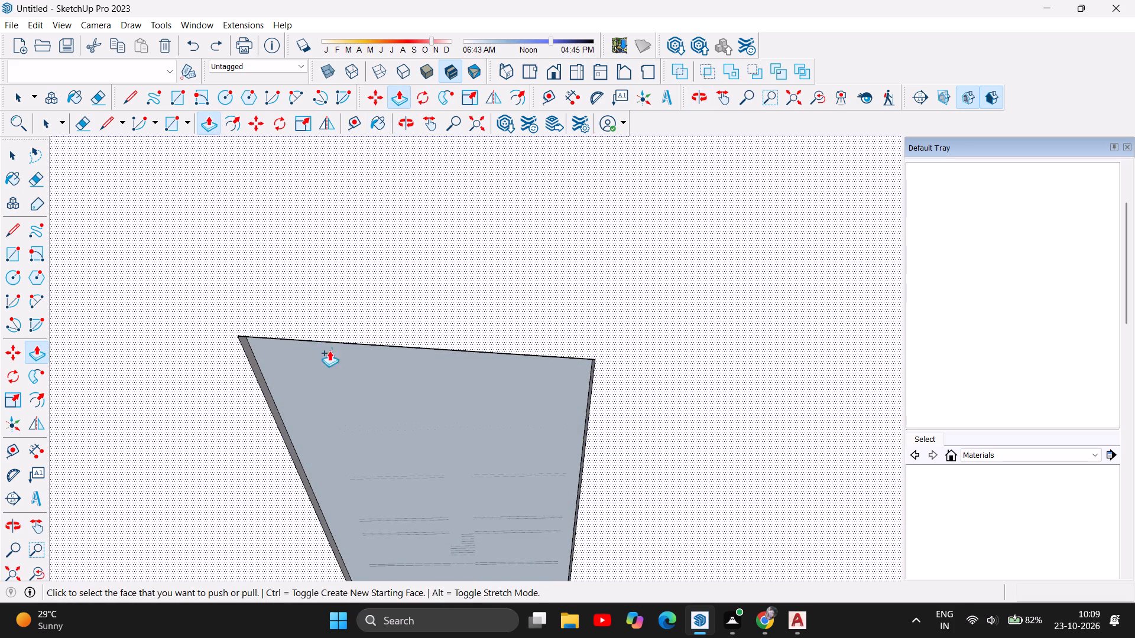
click(349, 394)
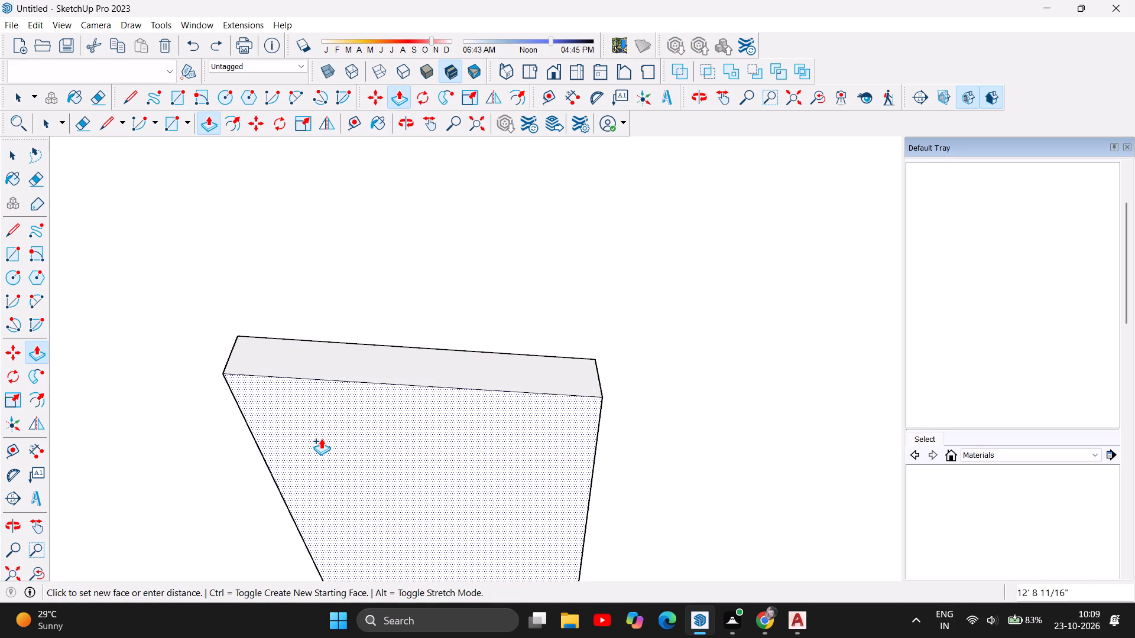
text(10')
key(Return)
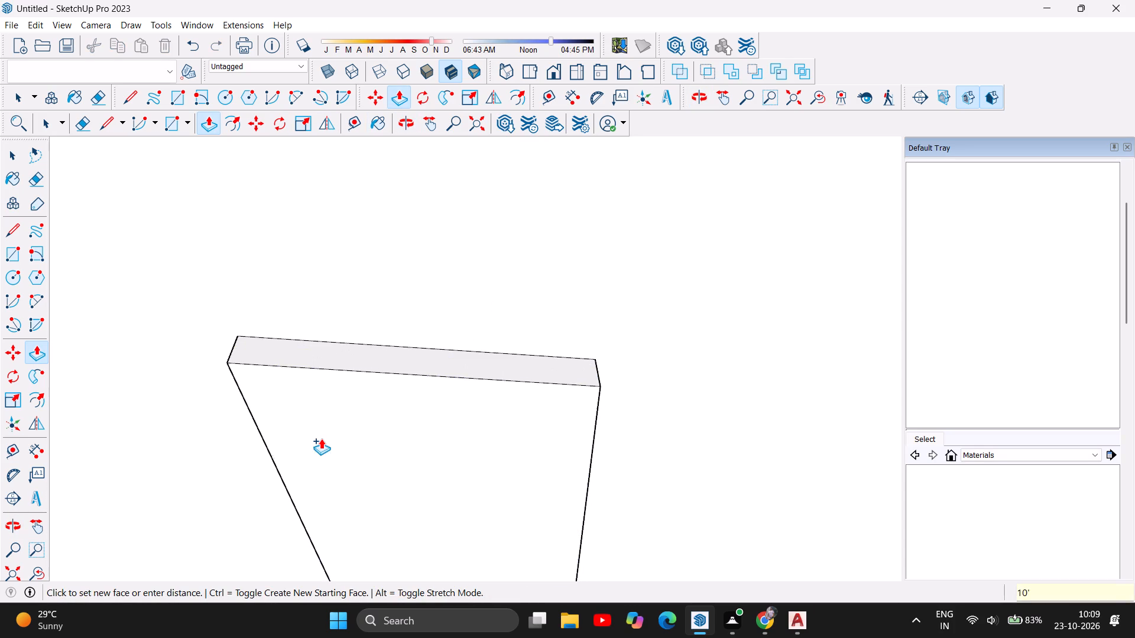
Push/Pull the building plot's underside face by 10' again.
click(564, 278)
text(10')
key(Return)
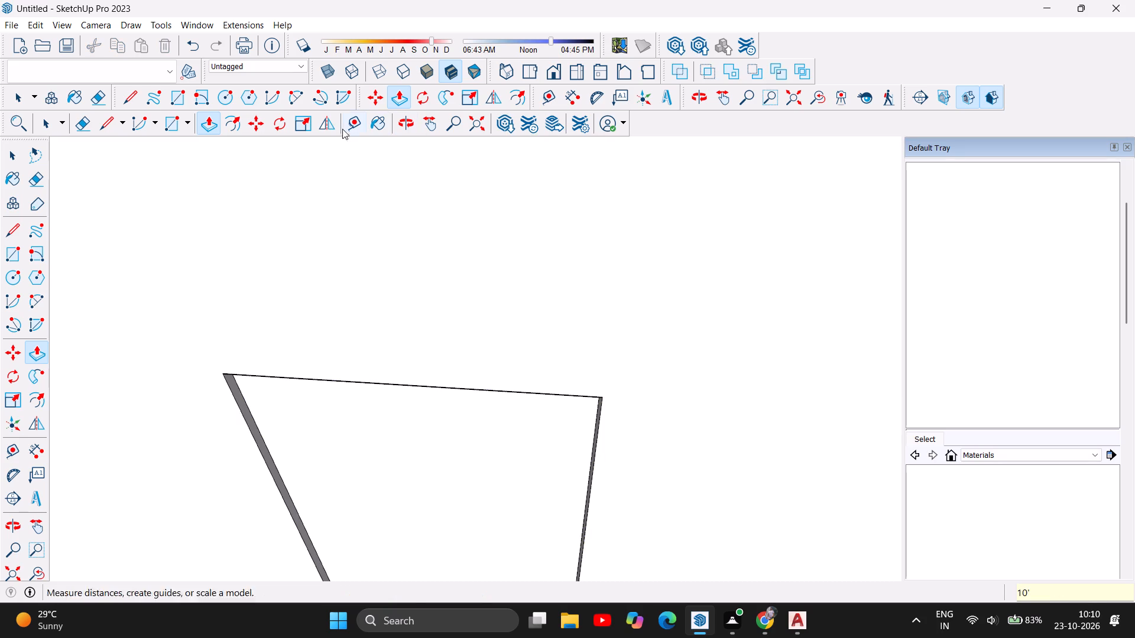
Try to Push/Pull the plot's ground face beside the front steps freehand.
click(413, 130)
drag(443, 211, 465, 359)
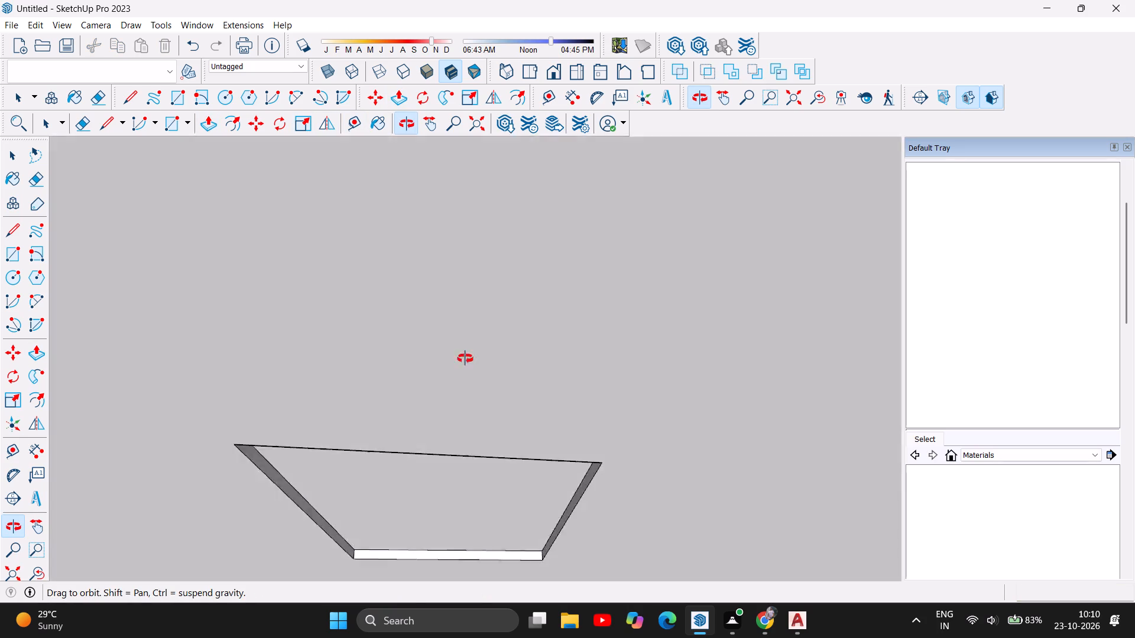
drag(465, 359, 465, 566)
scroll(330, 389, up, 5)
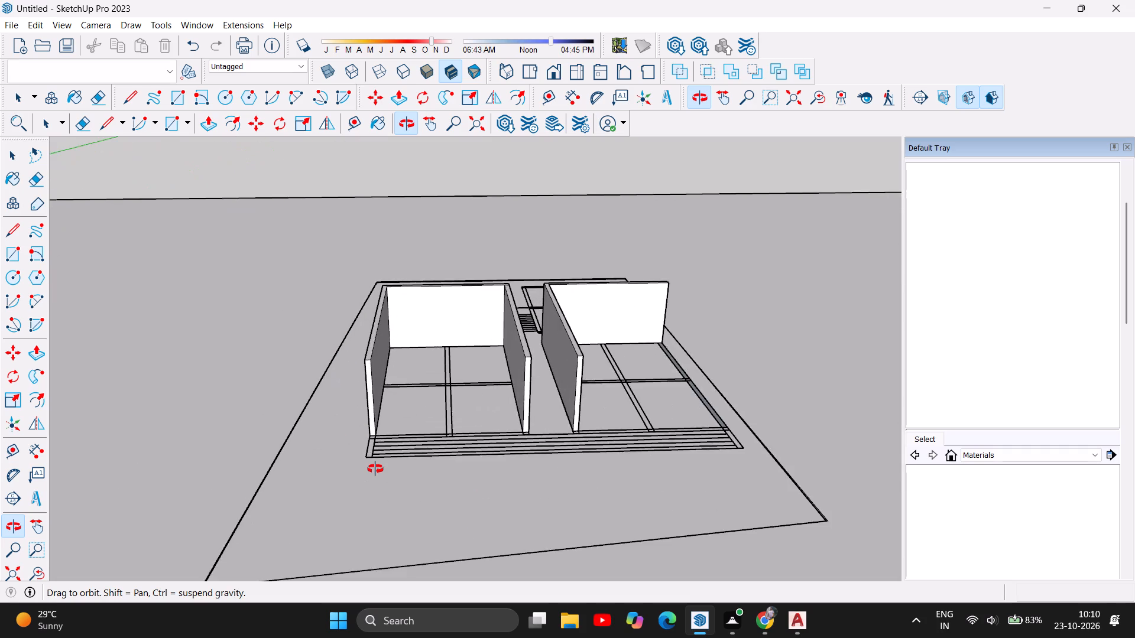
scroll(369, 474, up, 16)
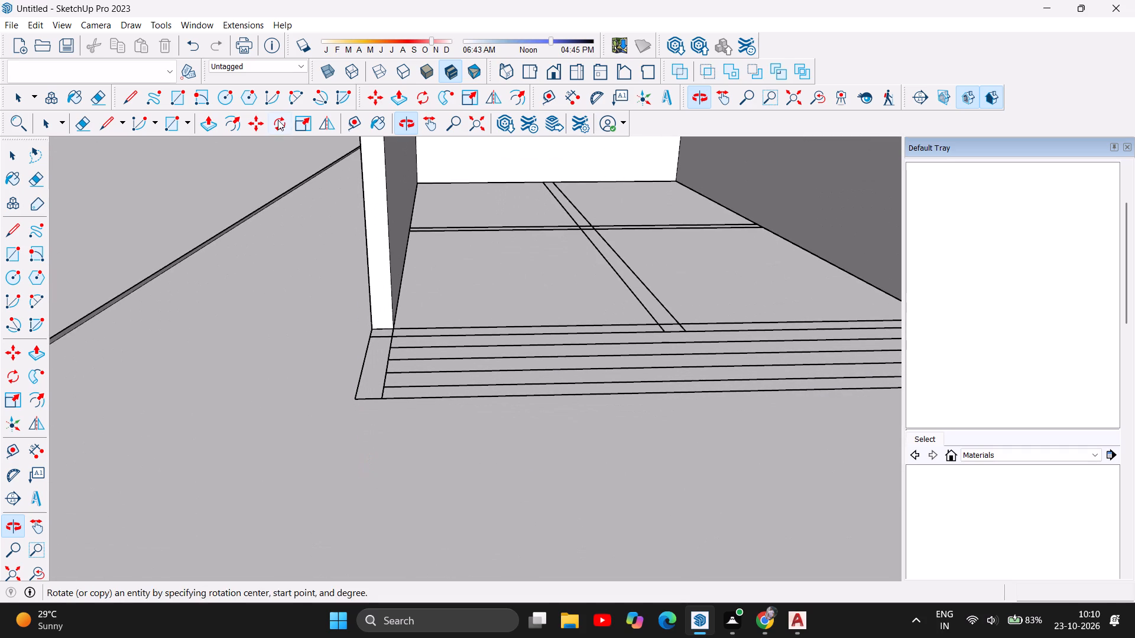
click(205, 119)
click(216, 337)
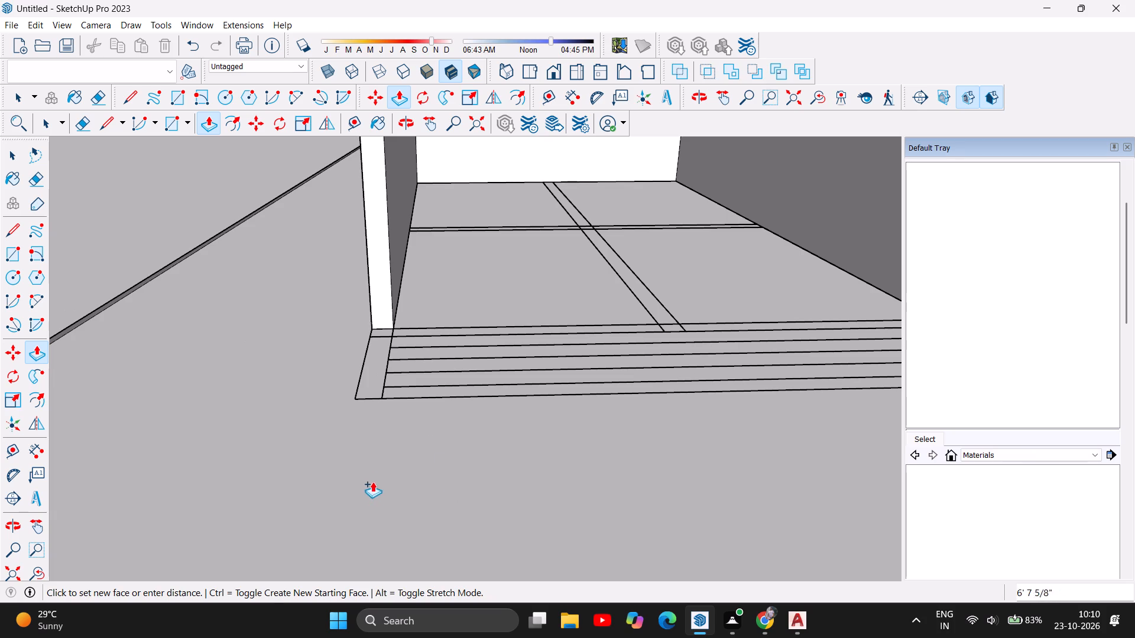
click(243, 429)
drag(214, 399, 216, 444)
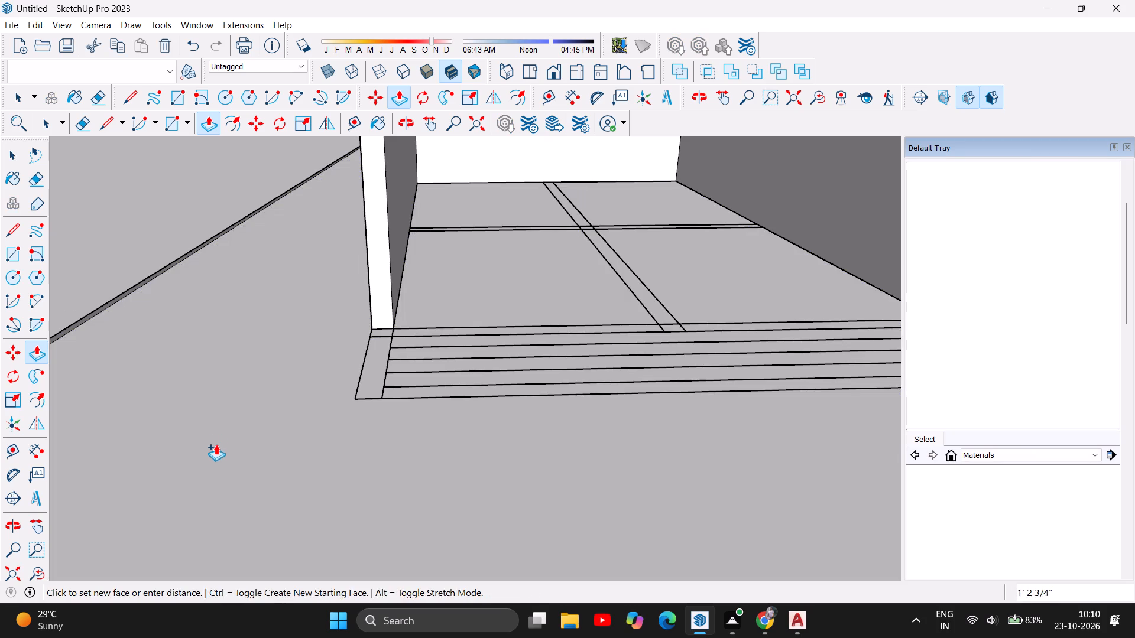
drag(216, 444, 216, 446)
Push/Pull the outer side wall strip of the front-right shop block up by 11'.
click(412, 130)
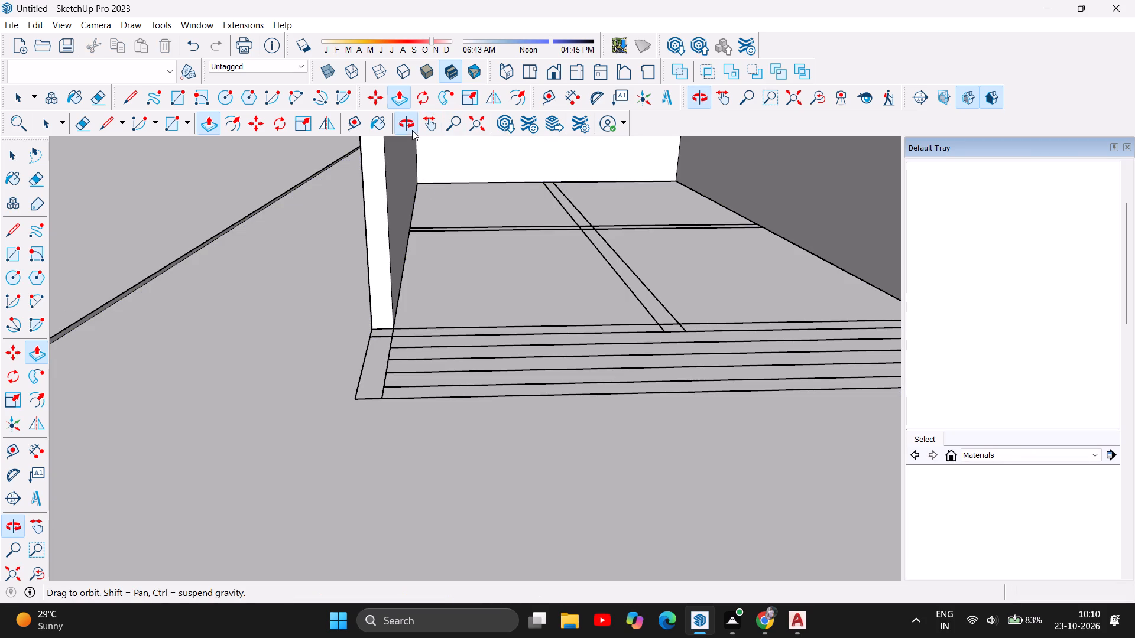
scroll(375, 450, down, 5)
scroll(401, 459, down, 20)
scroll(401, 459, down, 1)
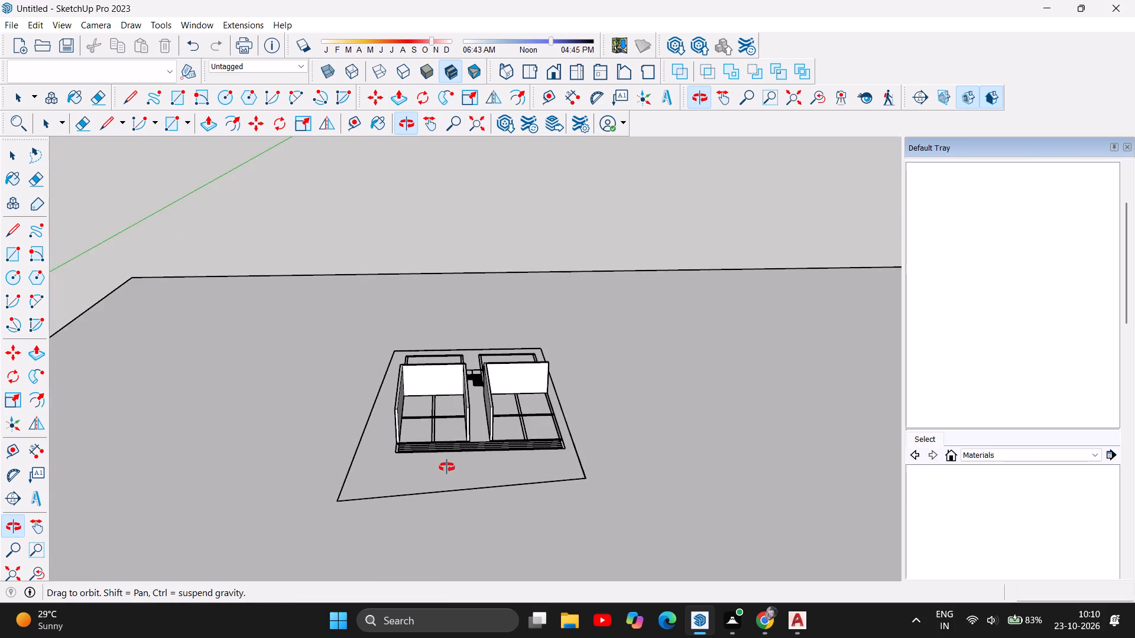
drag(450, 461, 442, 545)
drag(460, 504, 449, 577)
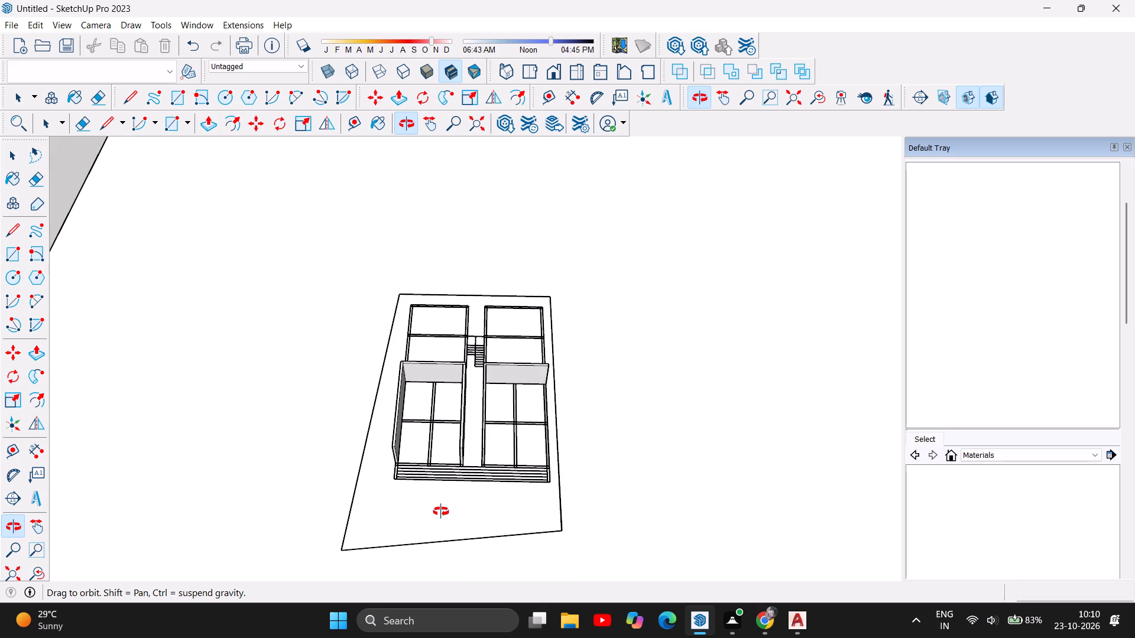
scroll(441, 512, up, 3)
scroll(563, 420, up, 5)
scroll(592, 380, up, 4)
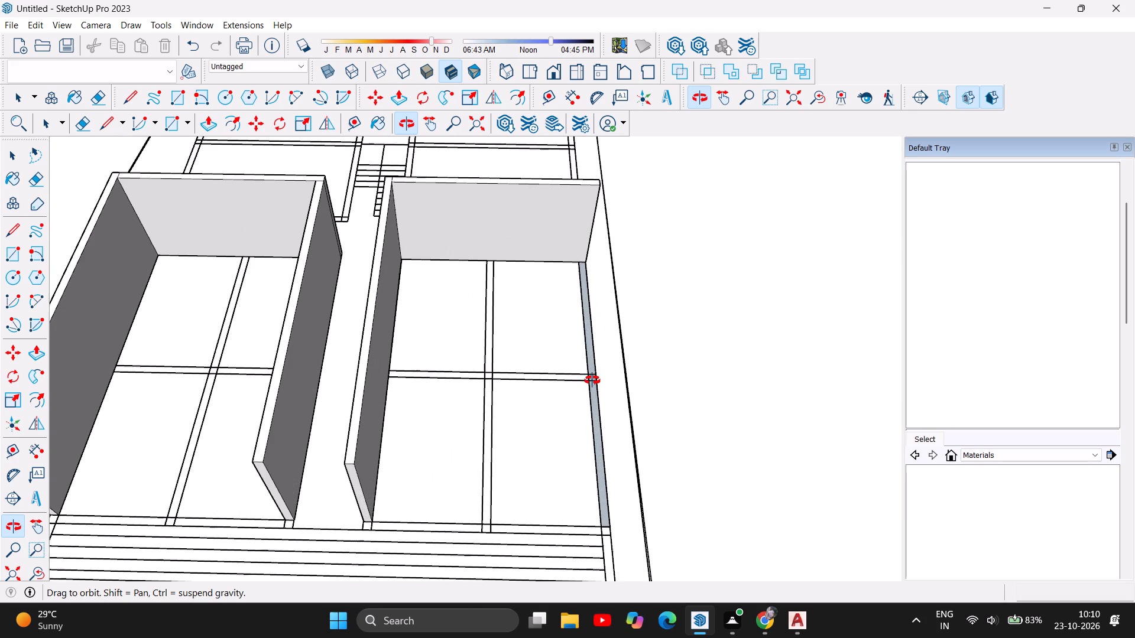
scroll(660, 350, down, 5)
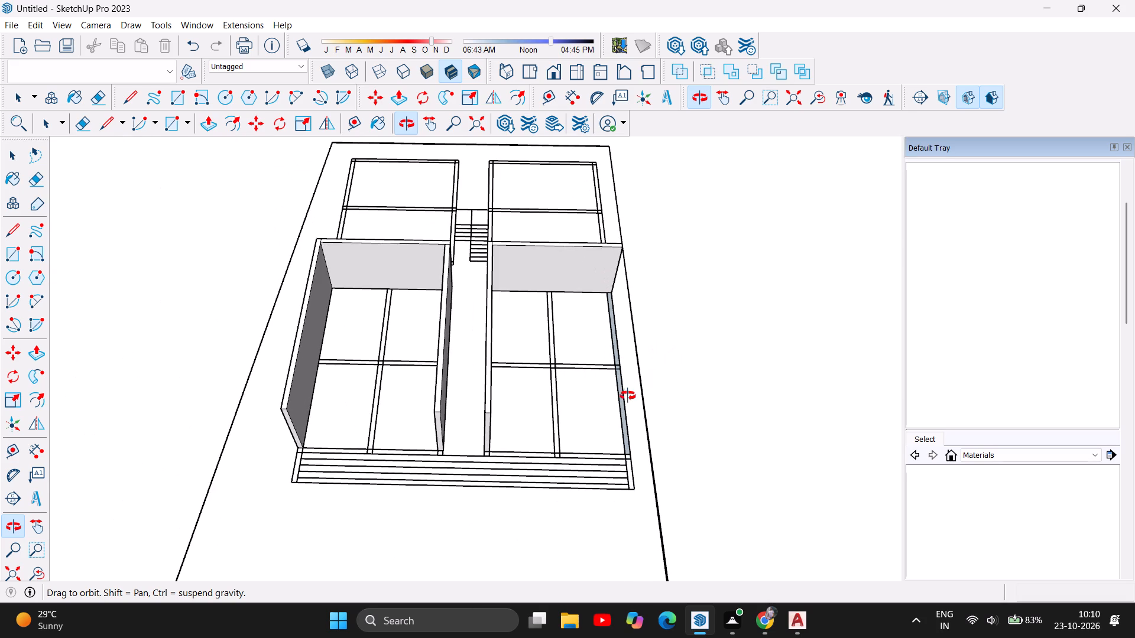
scroll(627, 396, up, 5)
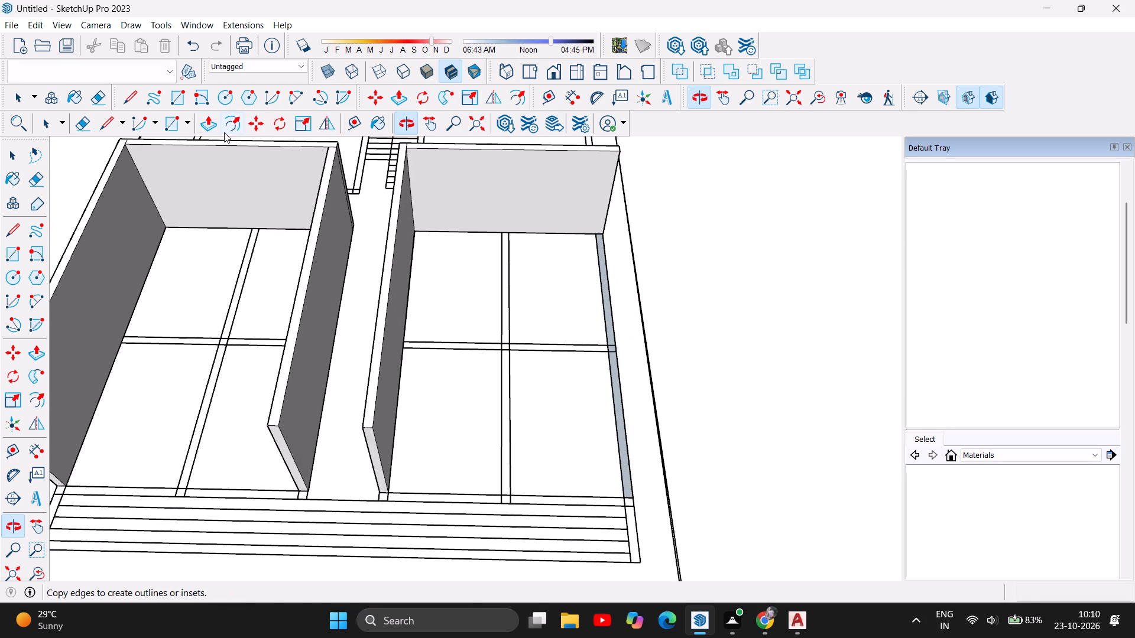
click(210, 127)
scroll(615, 291, up, 4)
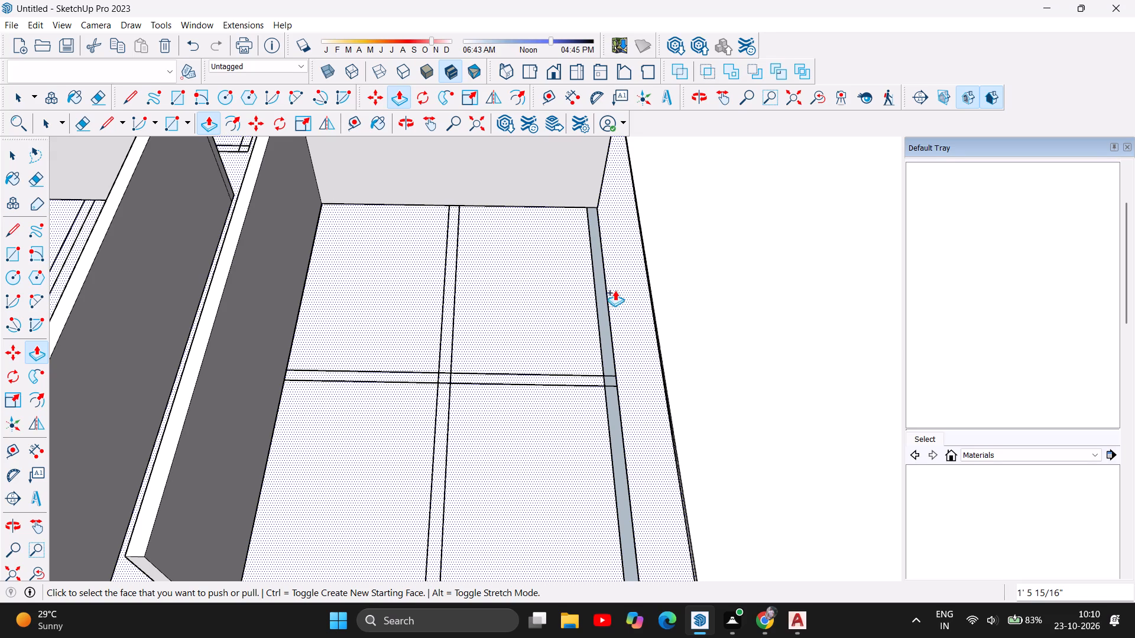
click(604, 296)
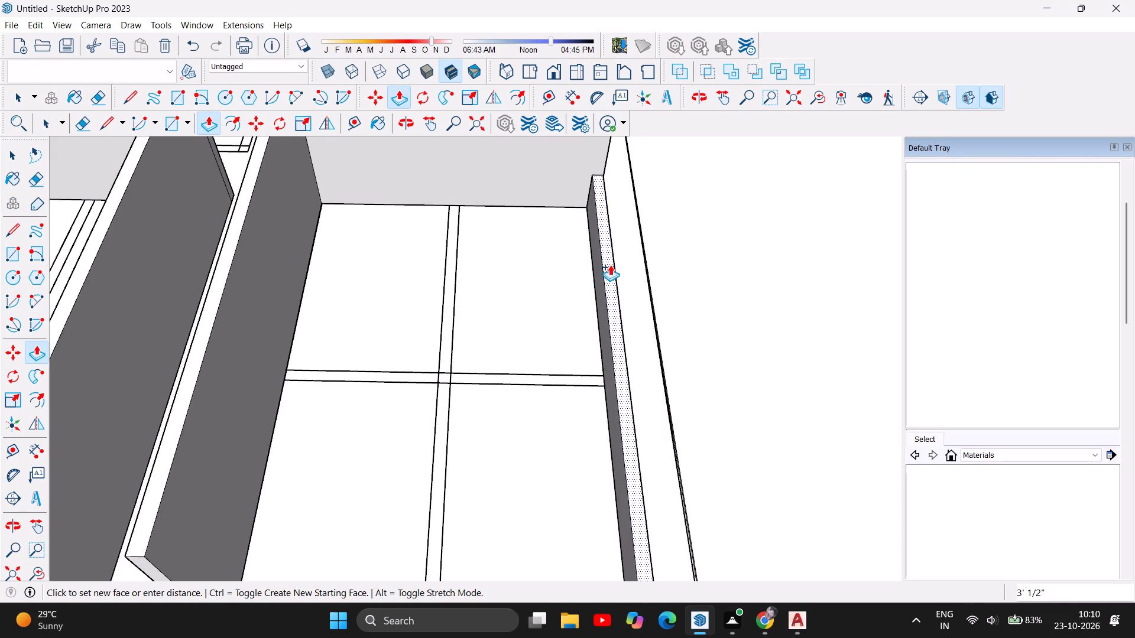
text(11')
key(Return)
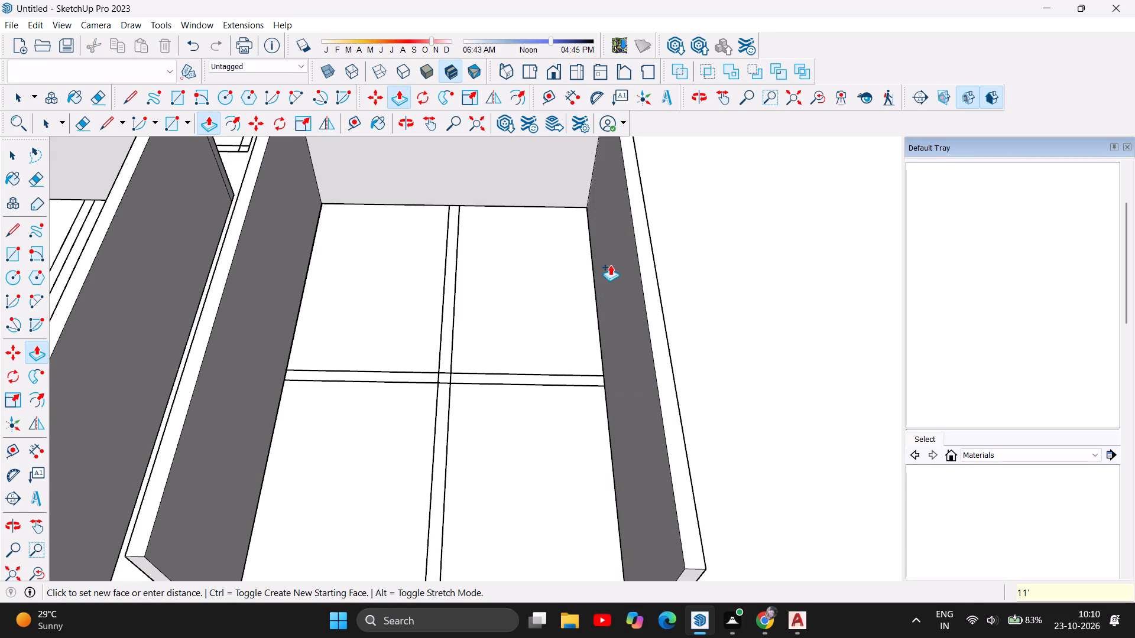
Draw a rectangle of 9" by about 28' over the outer side wall strip of the rear-left shop block.
scroll(617, 300, down, 7)
scroll(654, 357, down, 7)
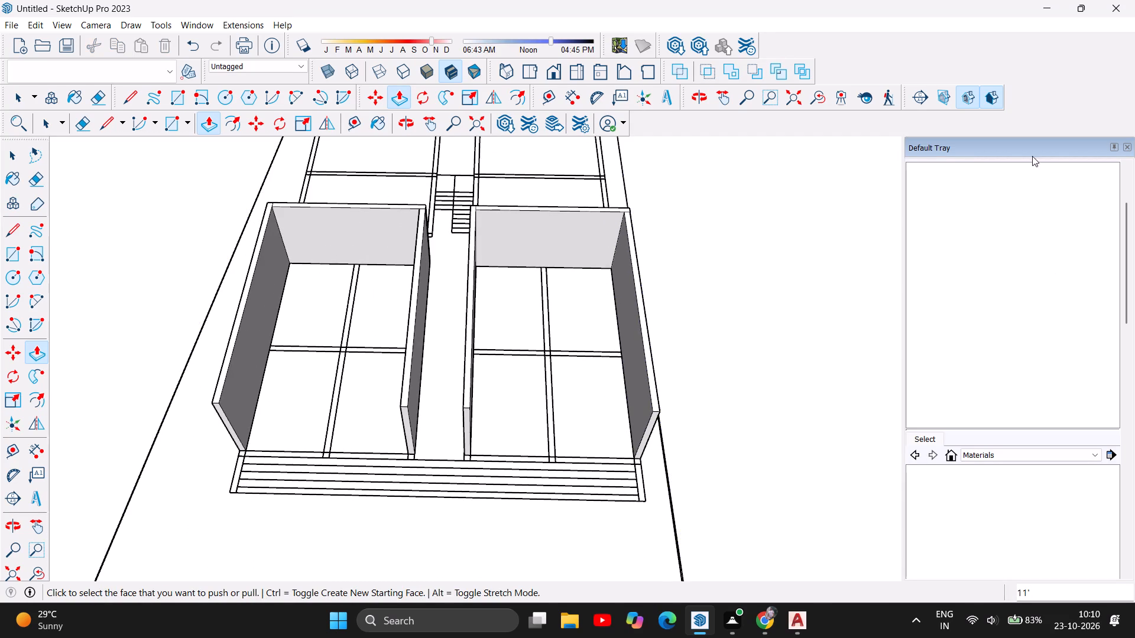
scroll(680, 468, down, 6)
scroll(489, 187, up, 6)
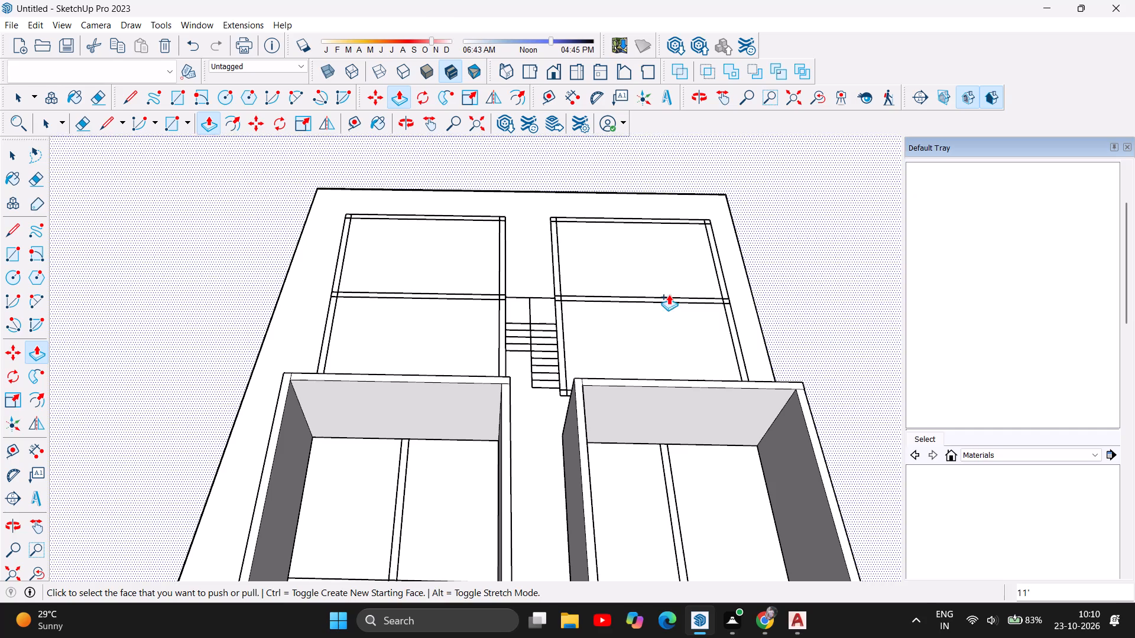
click(404, 126)
drag(447, 188, 445, 294)
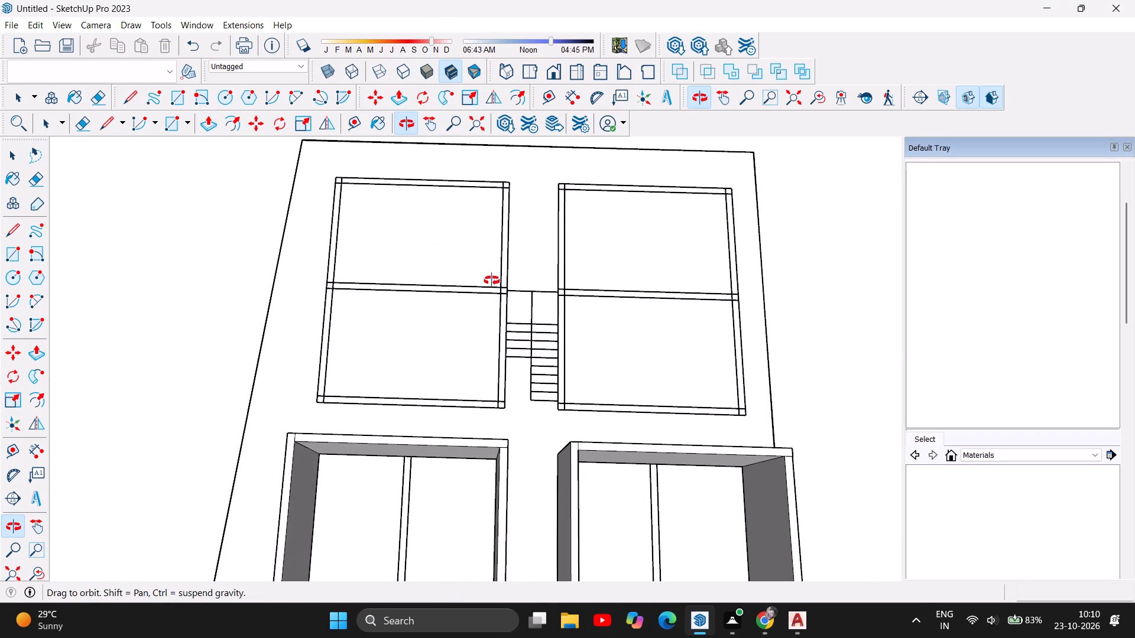
scroll(497, 289, down, 1)
scroll(449, 262, up, 1)
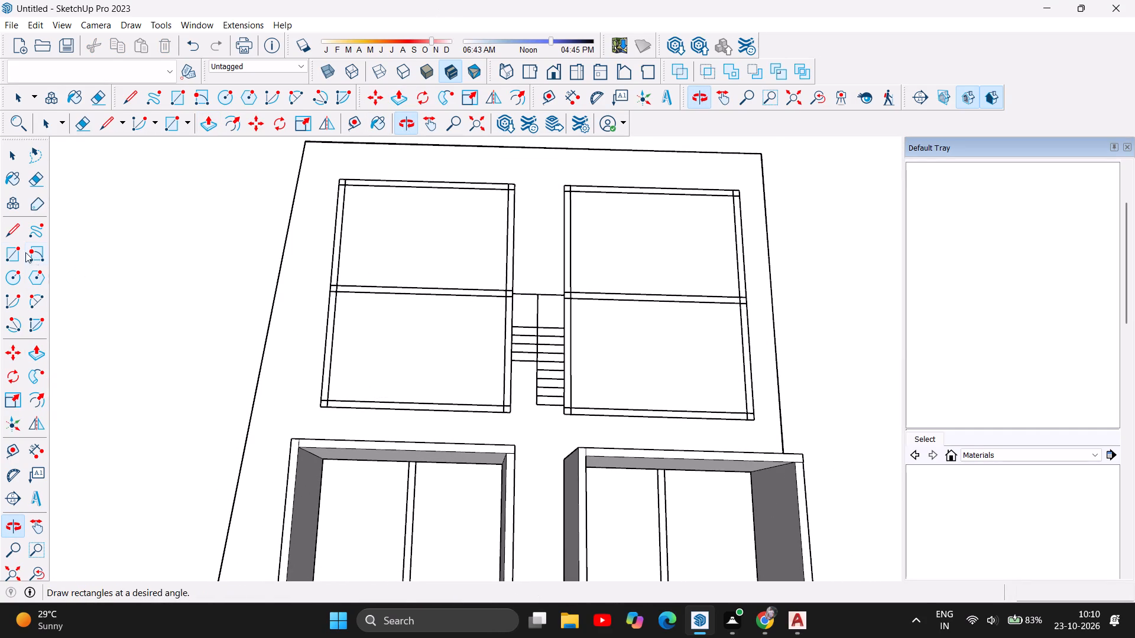
click(12, 256)
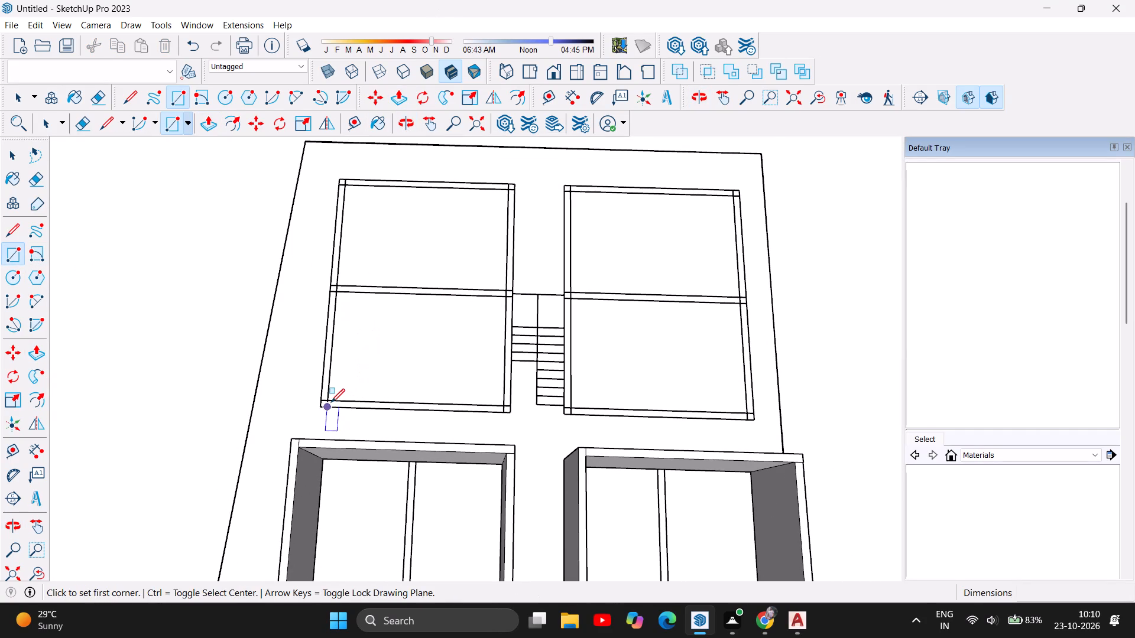
click(329, 405)
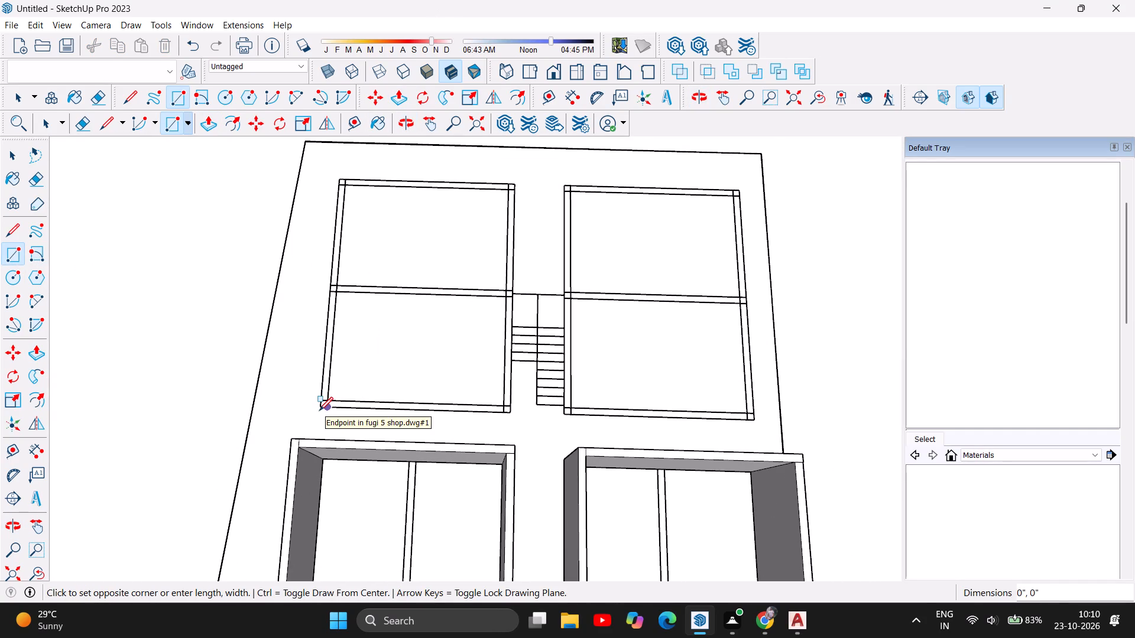
scroll(319, 411, up, 15)
click(323, 408)
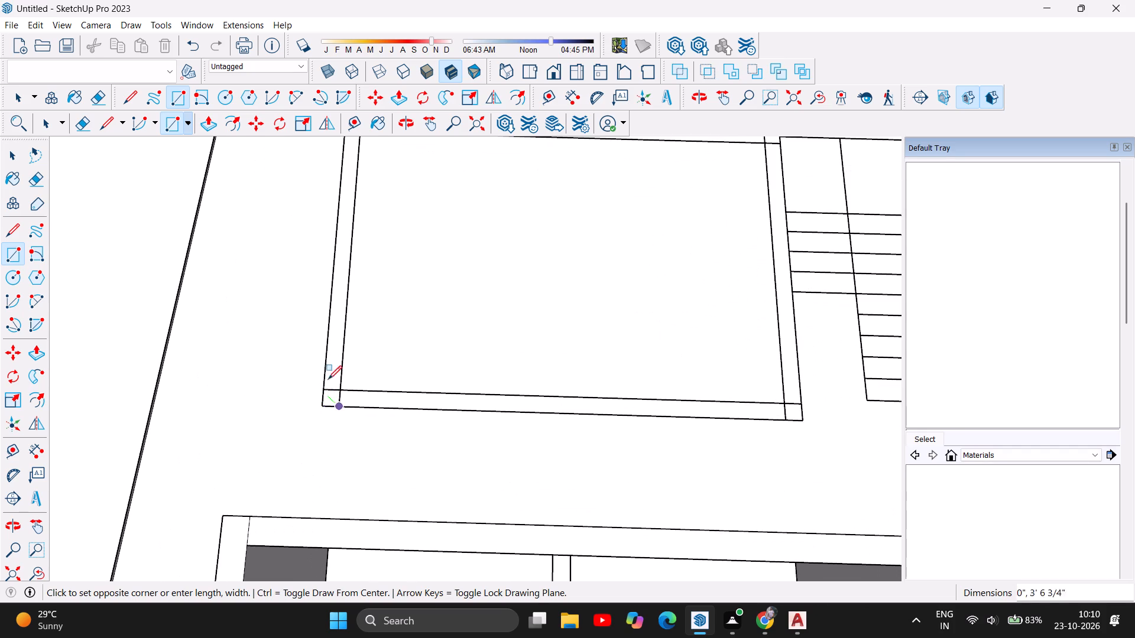
scroll(330, 360, down, 12)
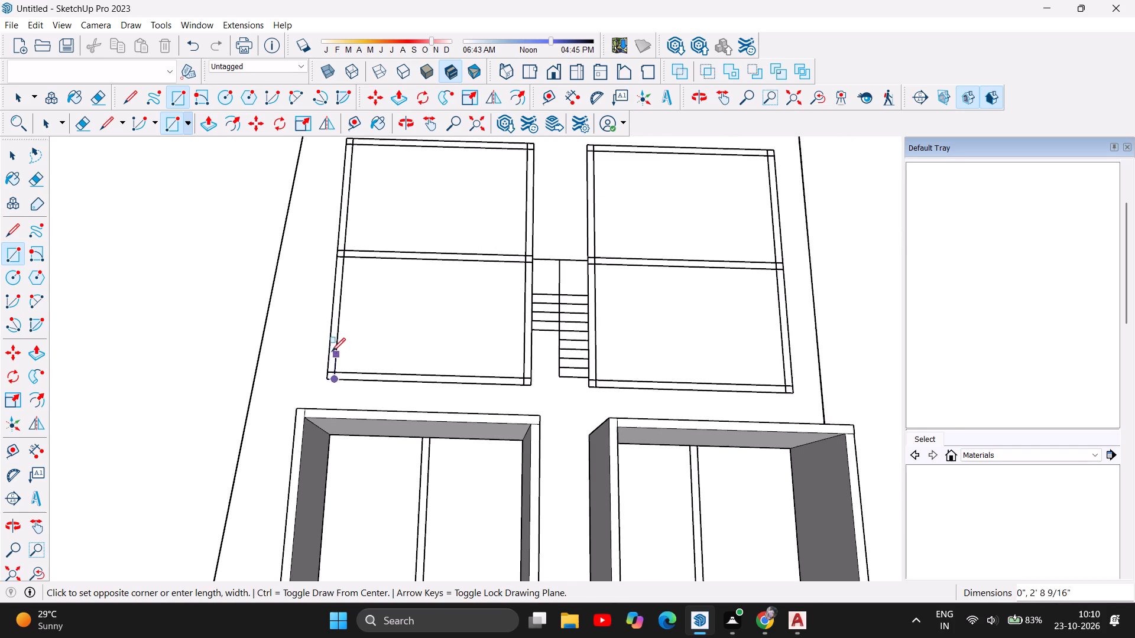
scroll(344, 233, down, 4)
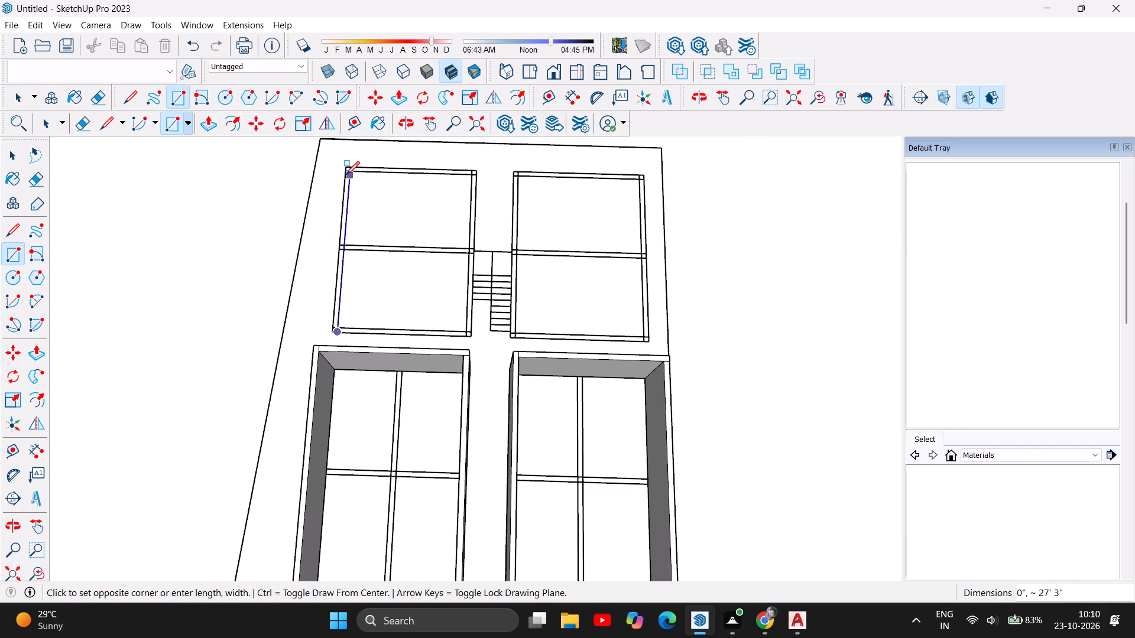
scroll(346, 174, up, 11)
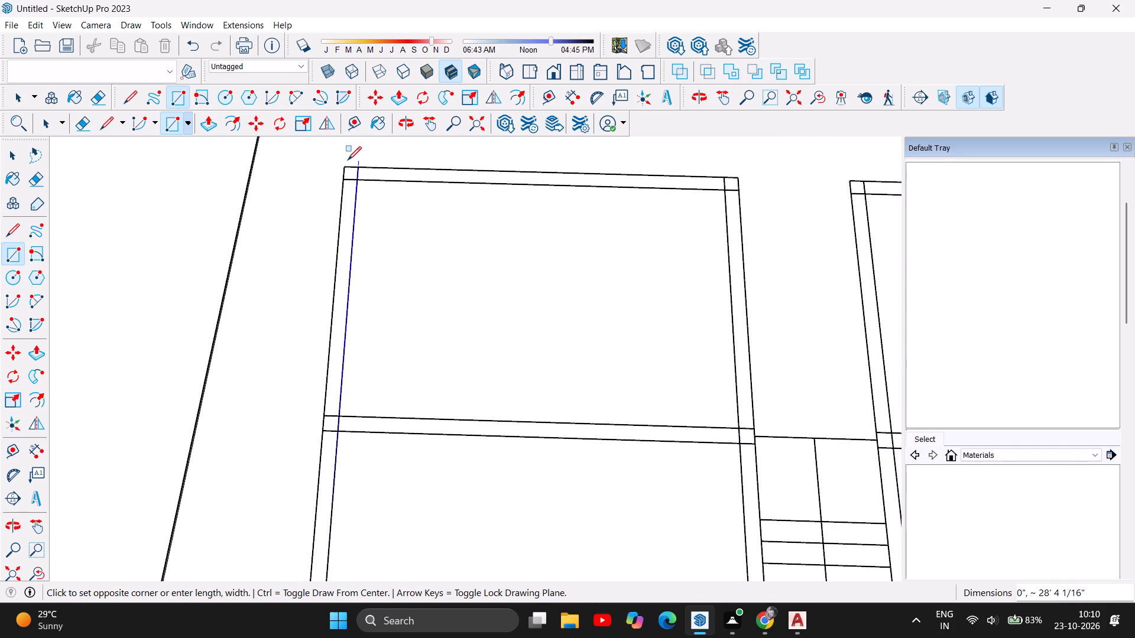
click(345, 168)
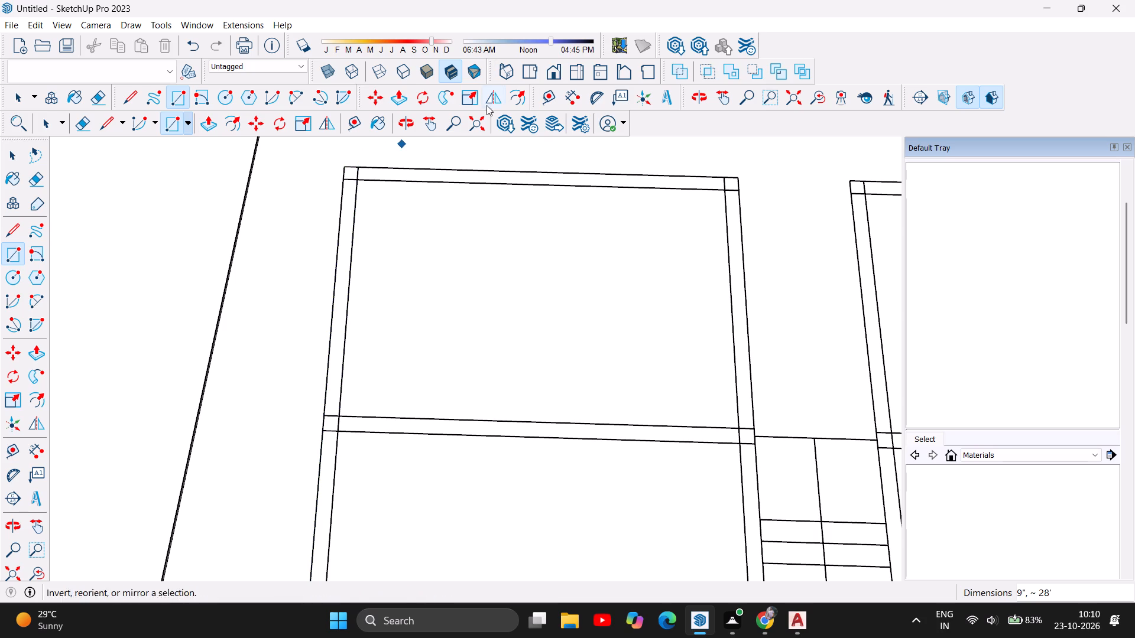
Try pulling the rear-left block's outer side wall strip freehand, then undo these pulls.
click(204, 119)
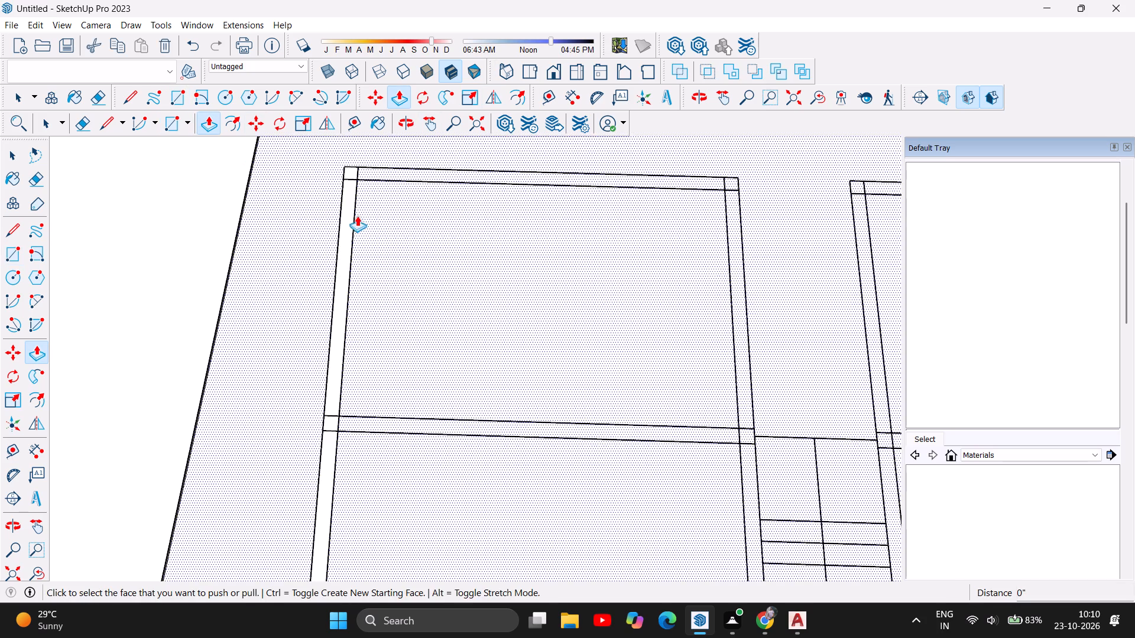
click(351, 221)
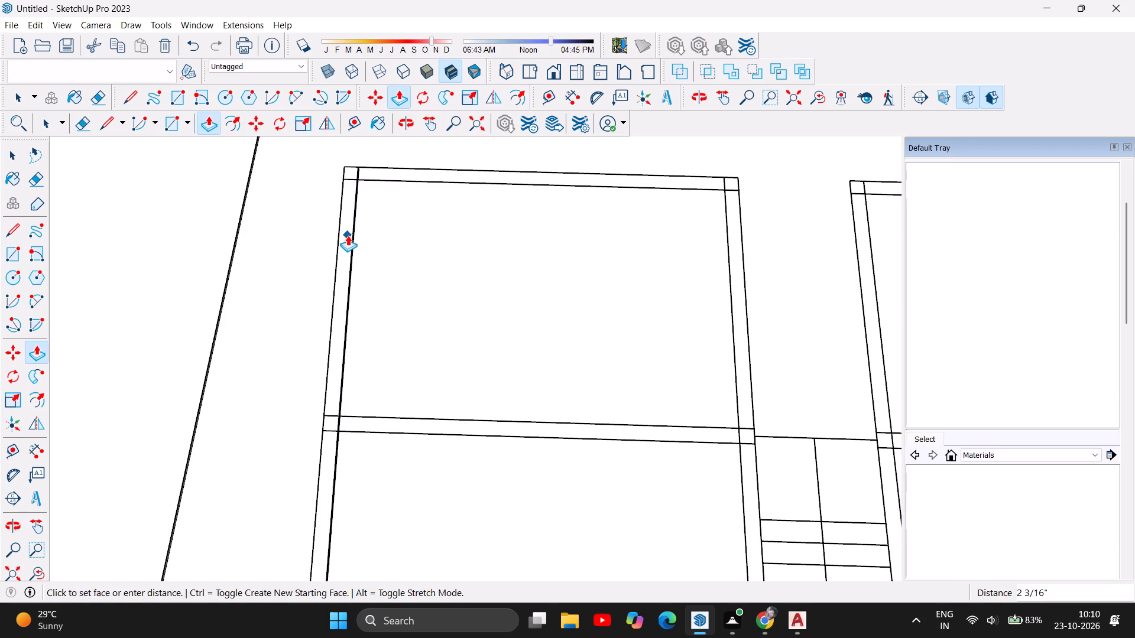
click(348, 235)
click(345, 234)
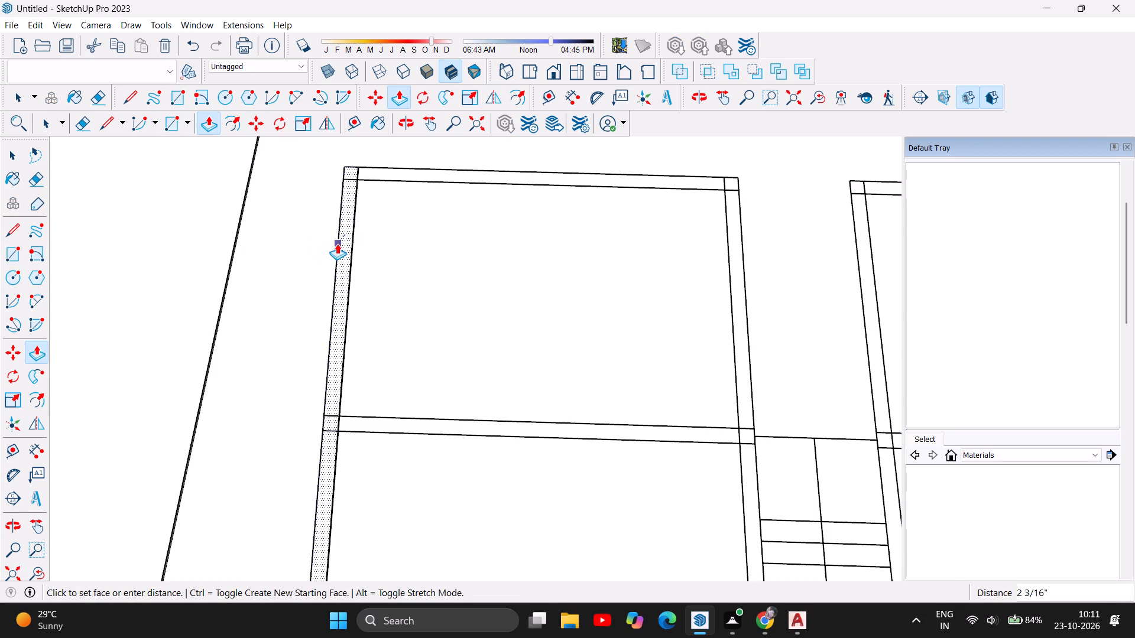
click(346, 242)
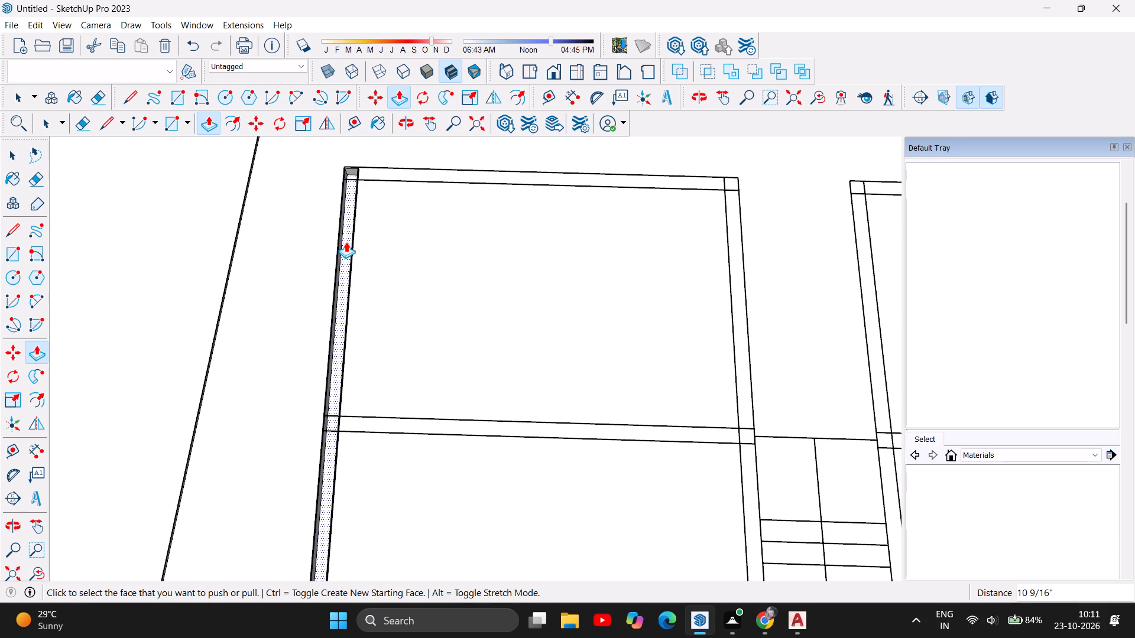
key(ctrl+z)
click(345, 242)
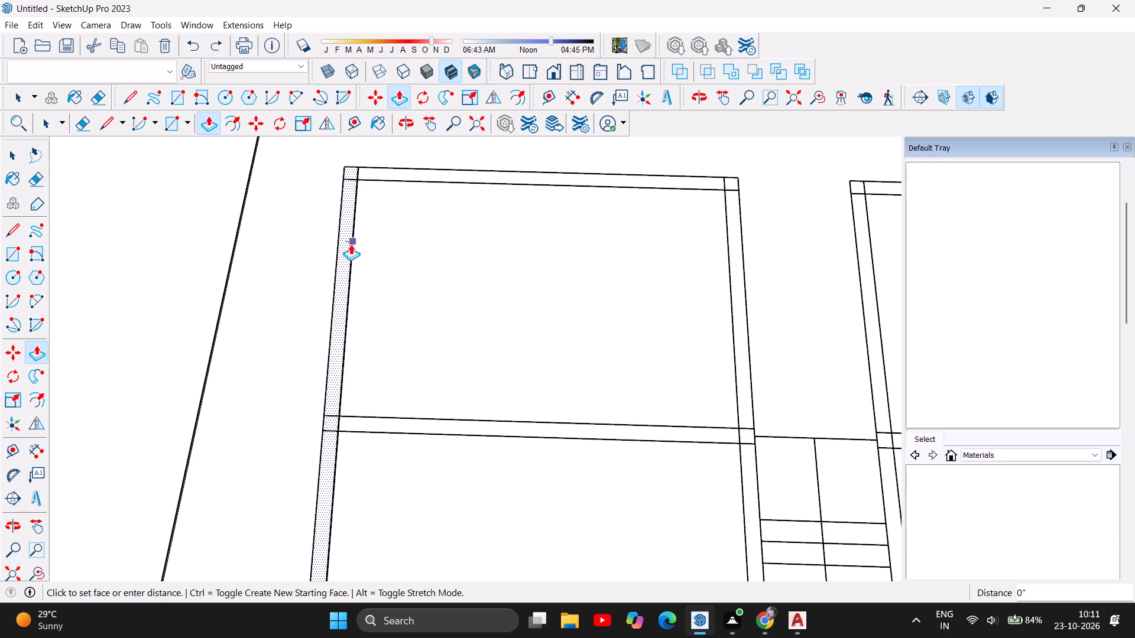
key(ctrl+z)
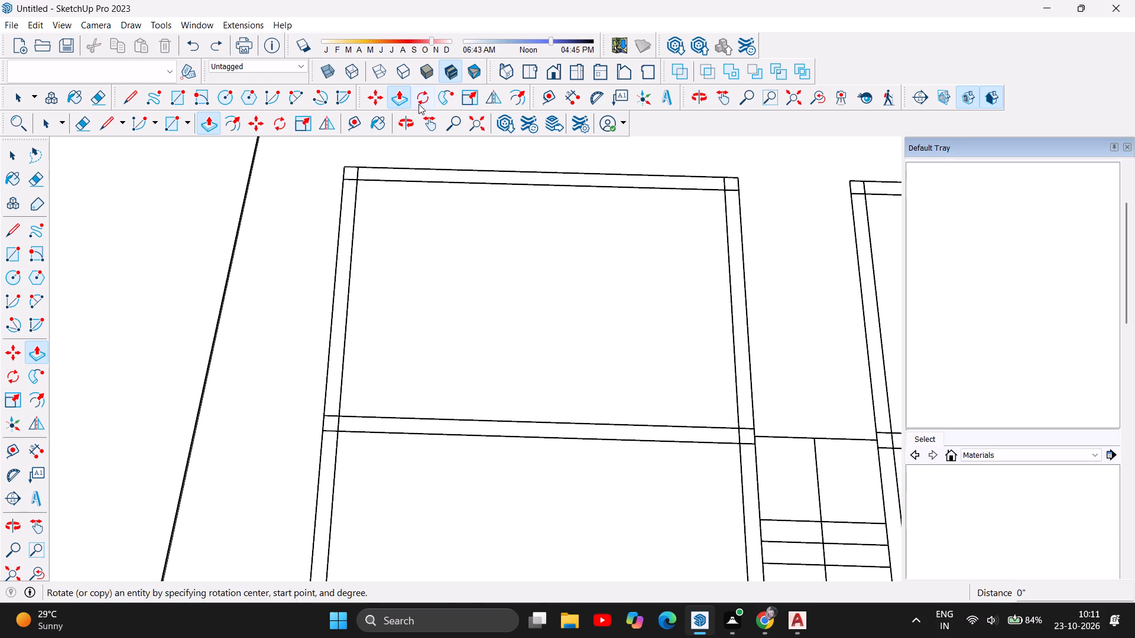
Push/Pull the outer side wall strip of the rear-left shop block up by 11'.
click(408, 131)
drag(461, 319, 607, 99)
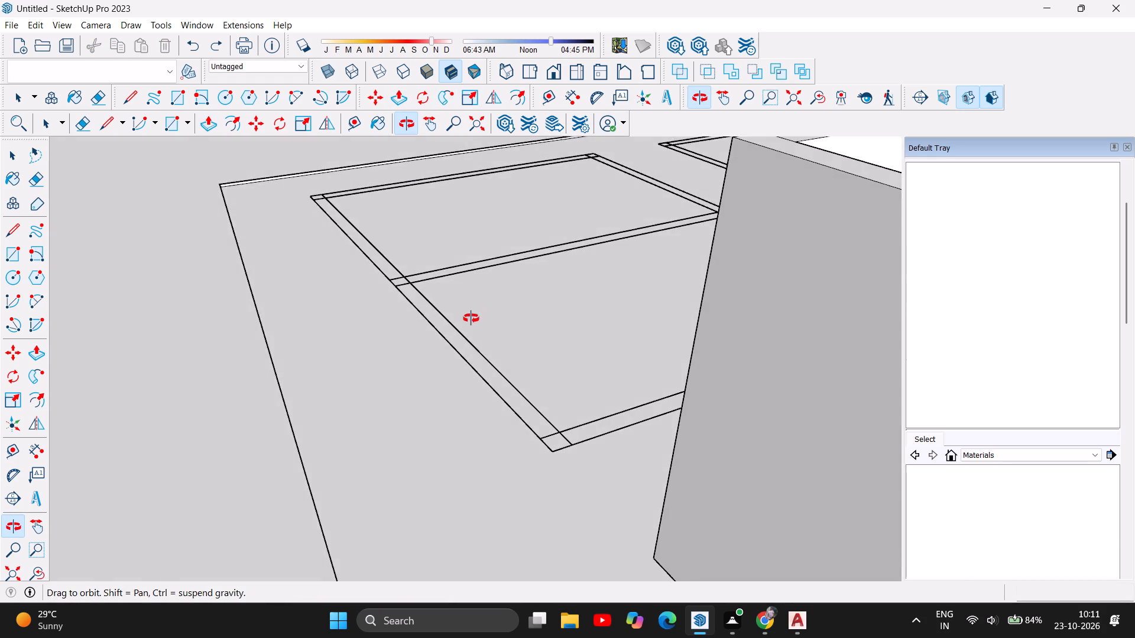
drag(471, 318, 786, 491)
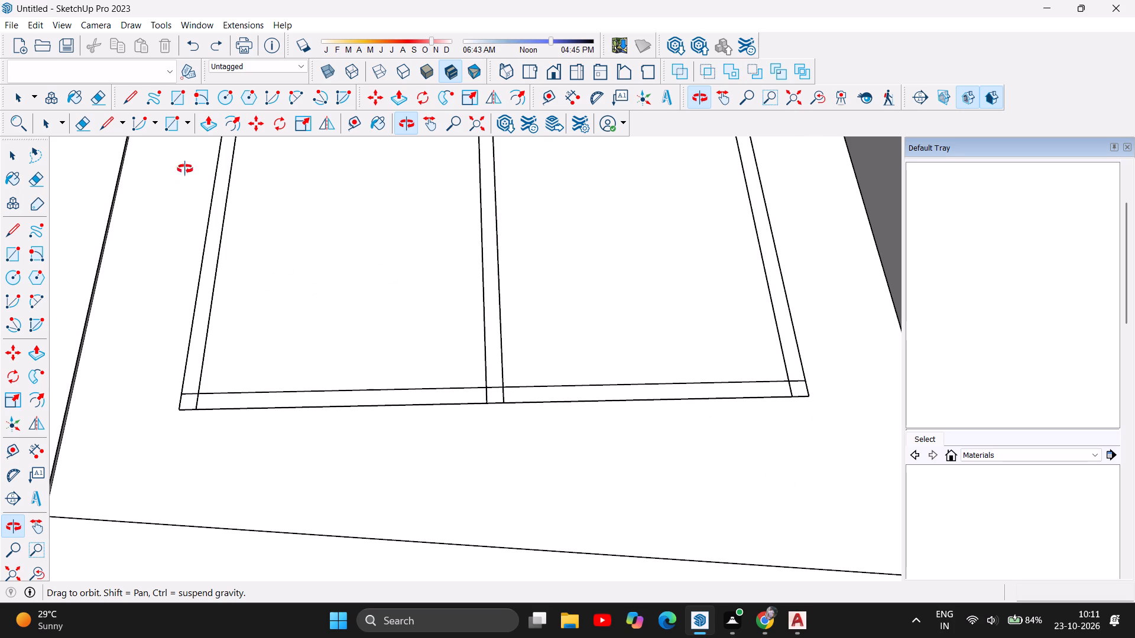
click(205, 121)
scroll(581, 403, up, 3)
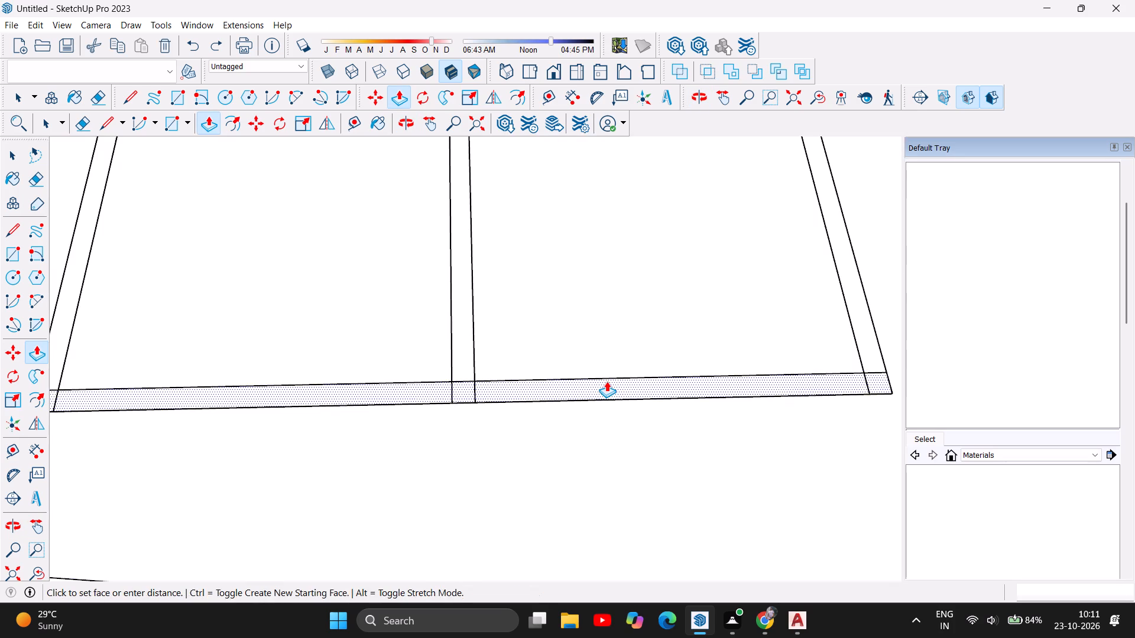
click(607, 381)
text(11)
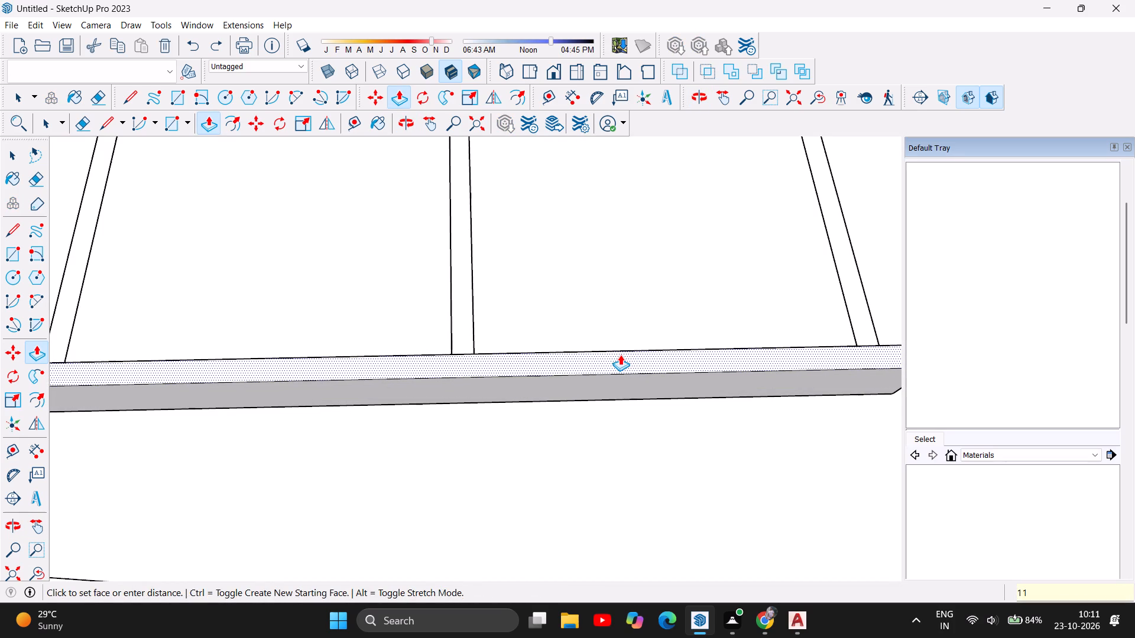
key(apostrophe)
key(Return)
Draw a rectangle of about 20'6" by 9" over the rear-left block's front wall strip, ending at the raised outer side wall.
scroll(581, 412, down, 15)
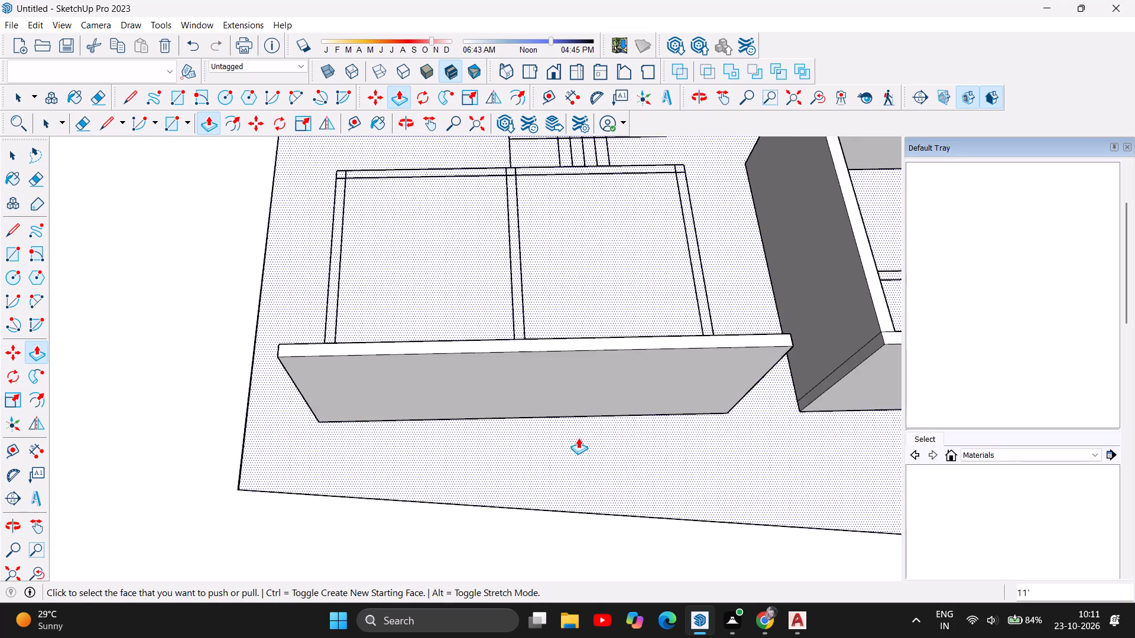
scroll(578, 438, down, 4)
scroll(704, 227, up, 4)
scroll(747, 310, up, 5)
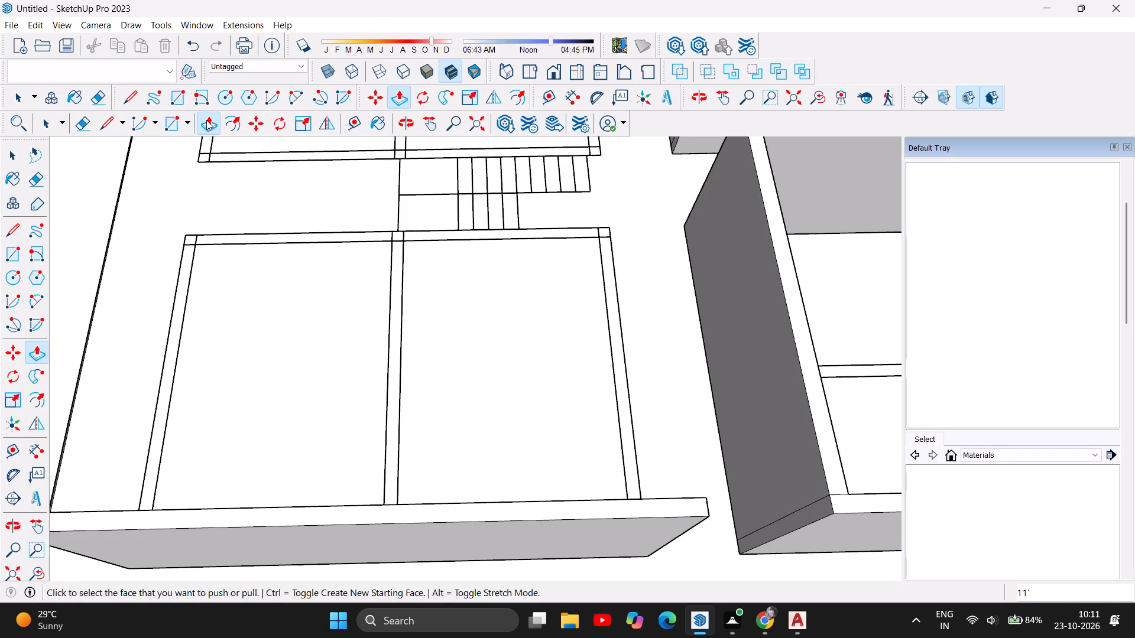
click(177, 125)
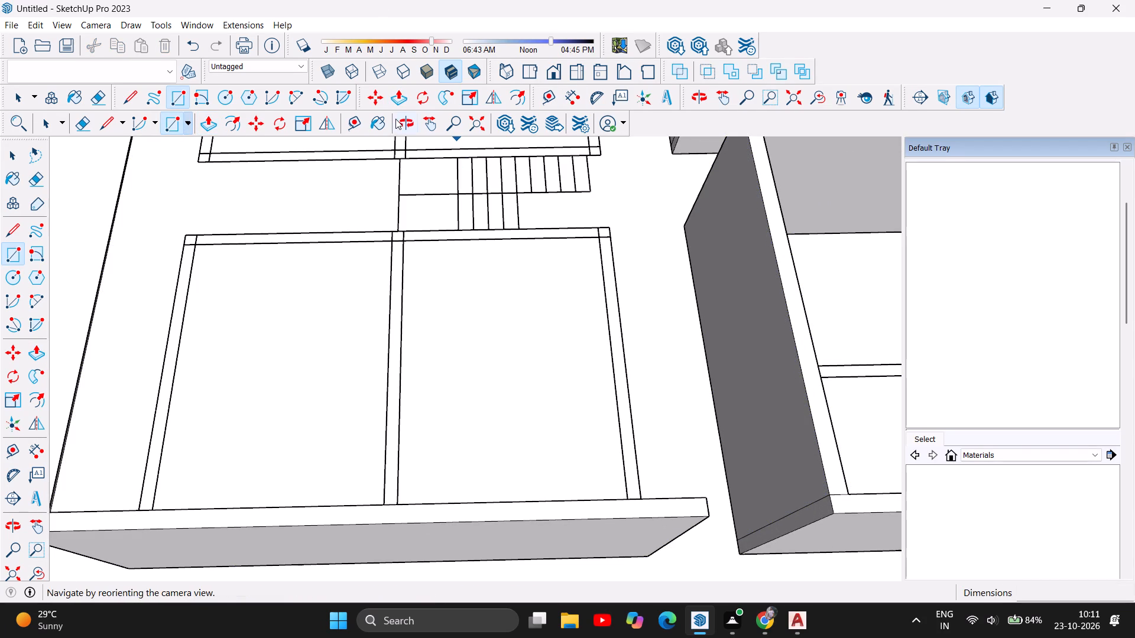
click(404, 121)
drag(476, 264, 471, 370)
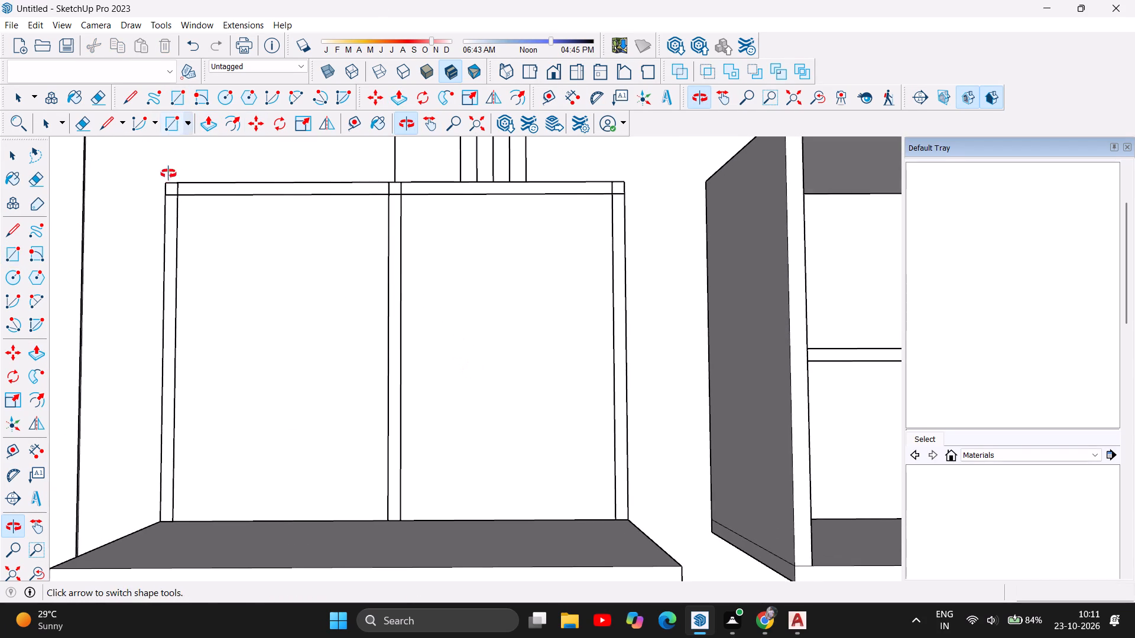
click(166, 128)
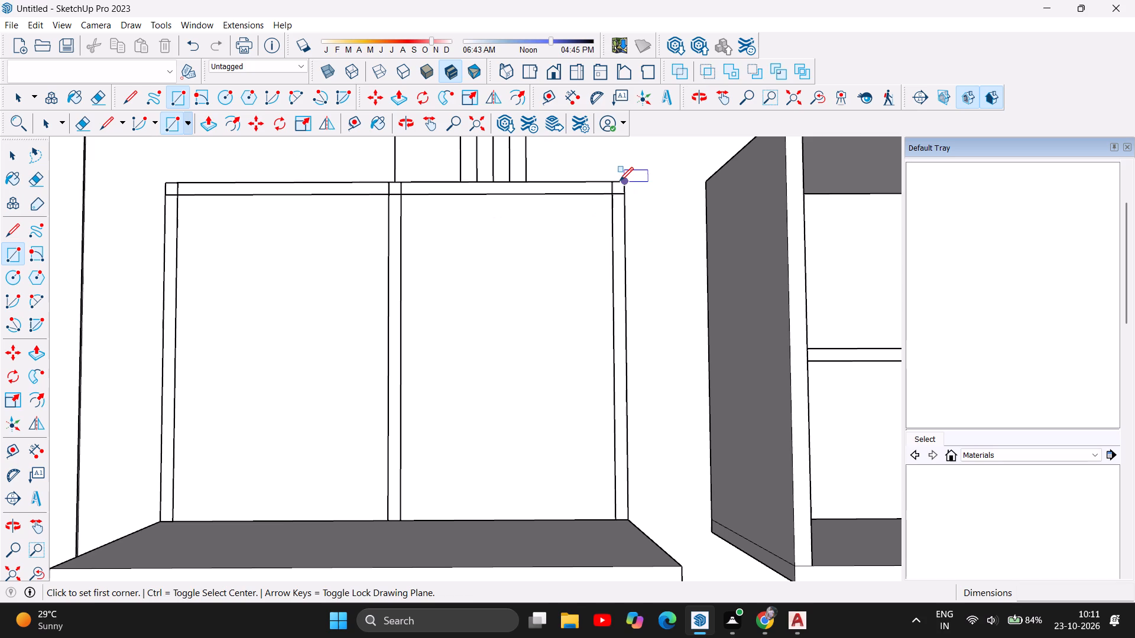
click(609, 180)
click(621, 181)
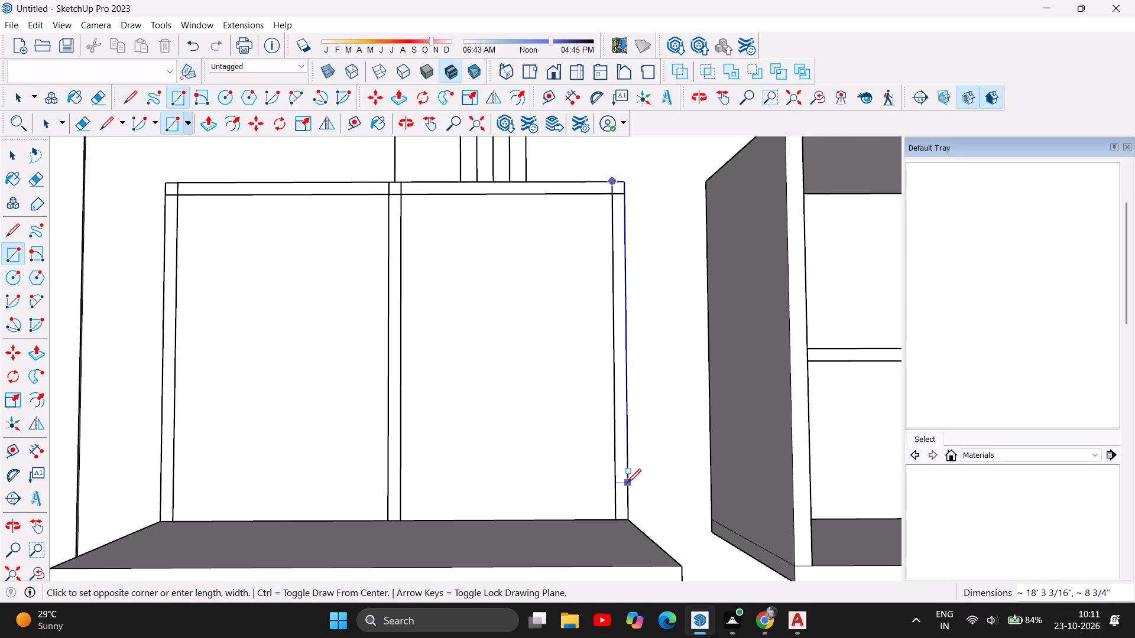
click(628, 519)
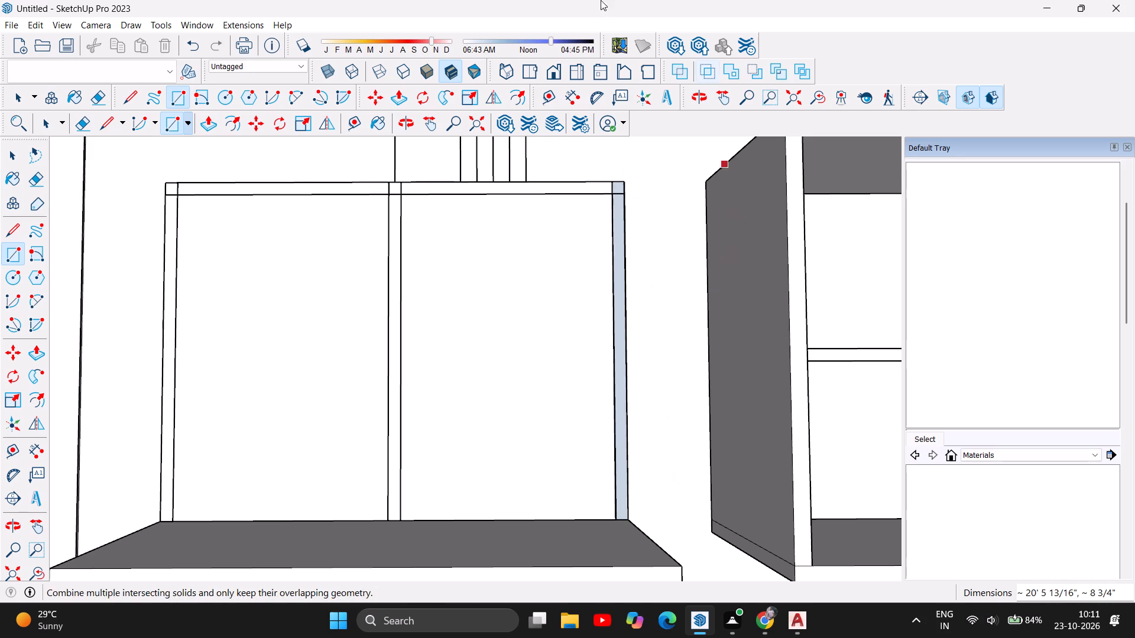
Push/Pull the rear-left block's front wall strip up by 11'.
click(398, 100)
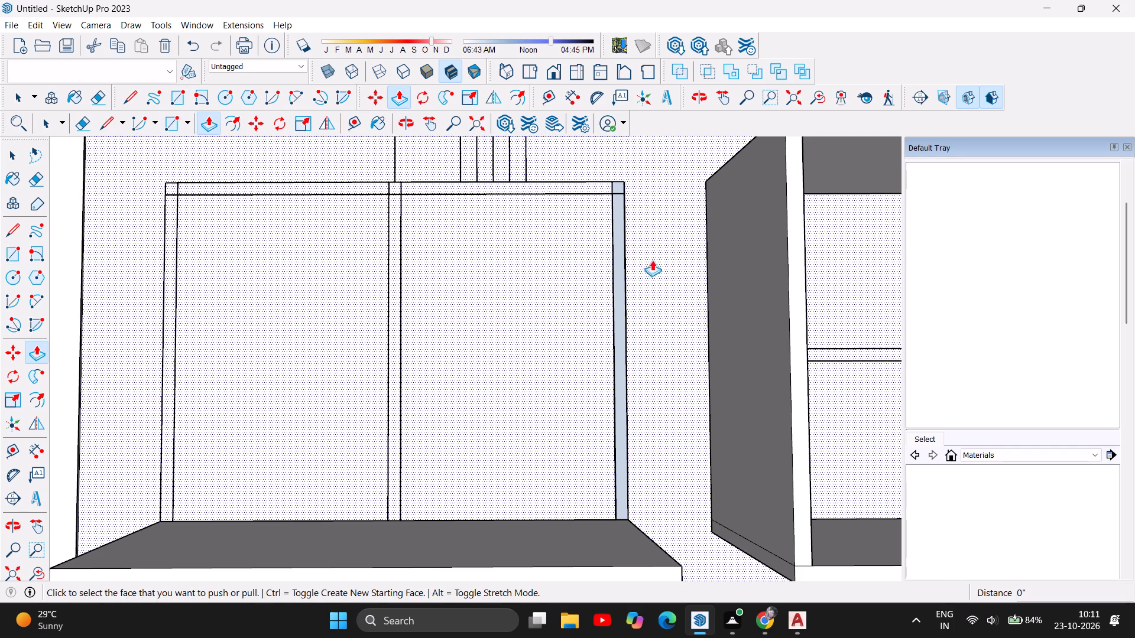
click(622, 269)
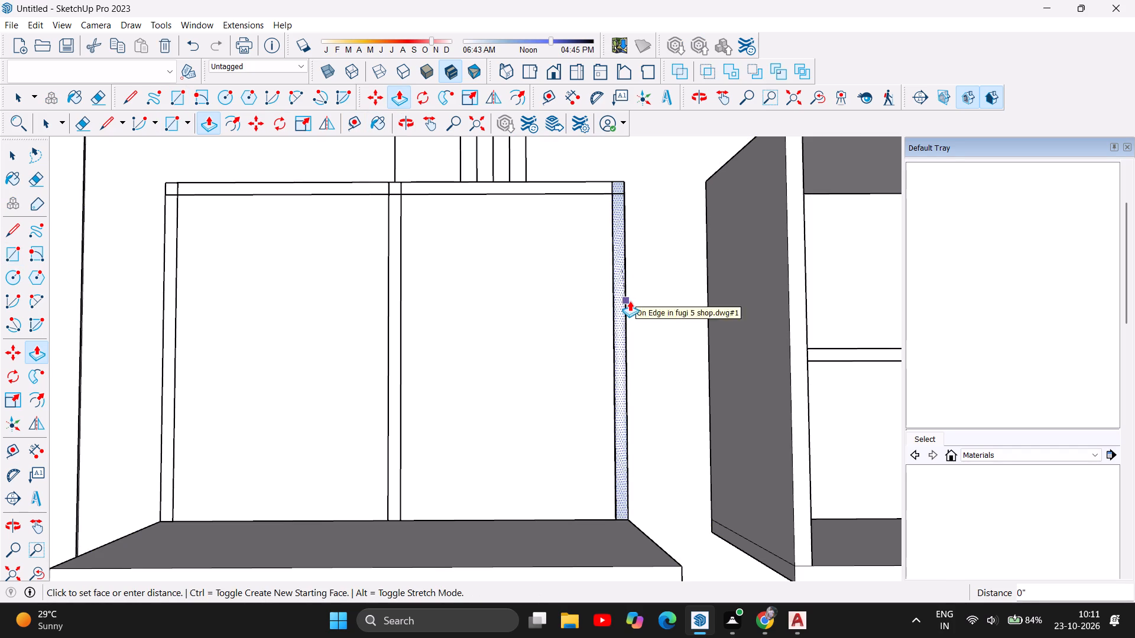
click(621, 301)
click(622, 299)
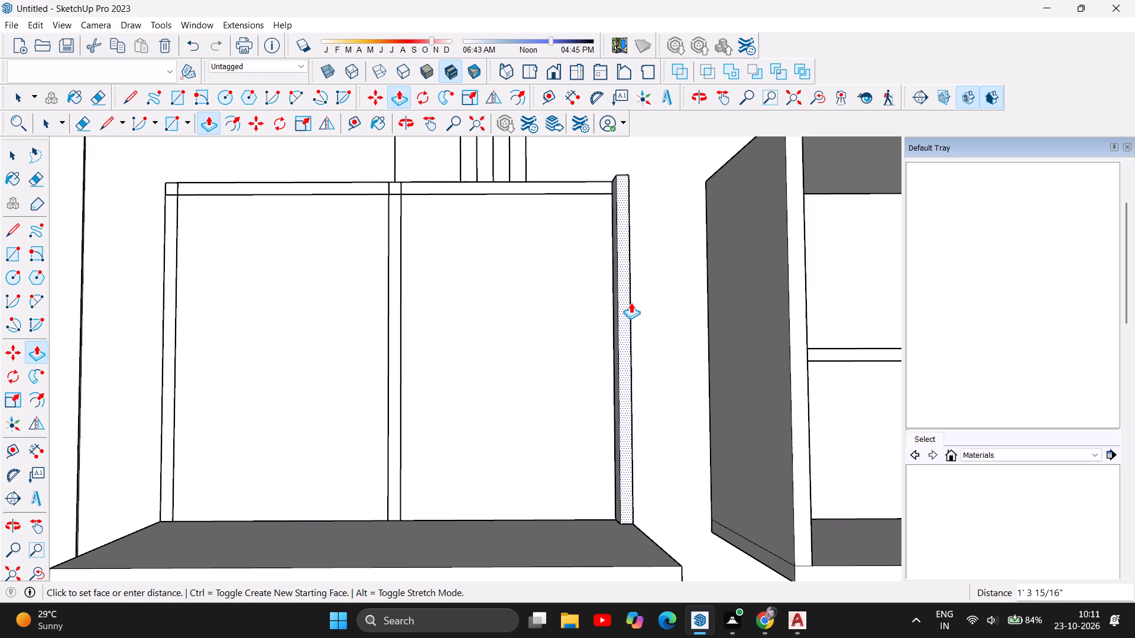
text(11')
key(Return)
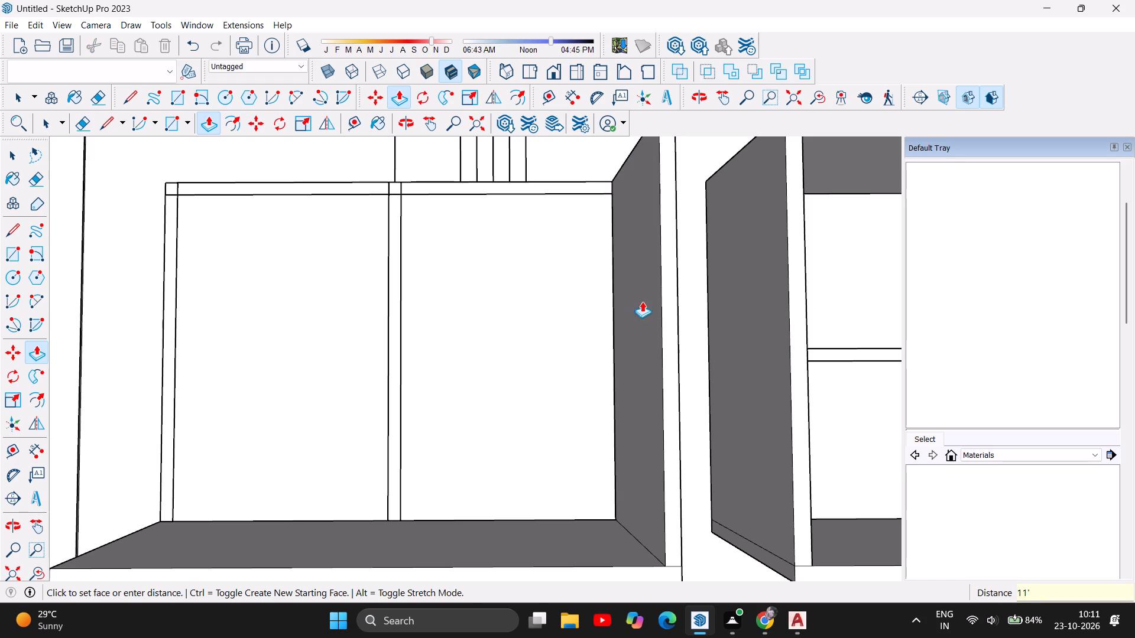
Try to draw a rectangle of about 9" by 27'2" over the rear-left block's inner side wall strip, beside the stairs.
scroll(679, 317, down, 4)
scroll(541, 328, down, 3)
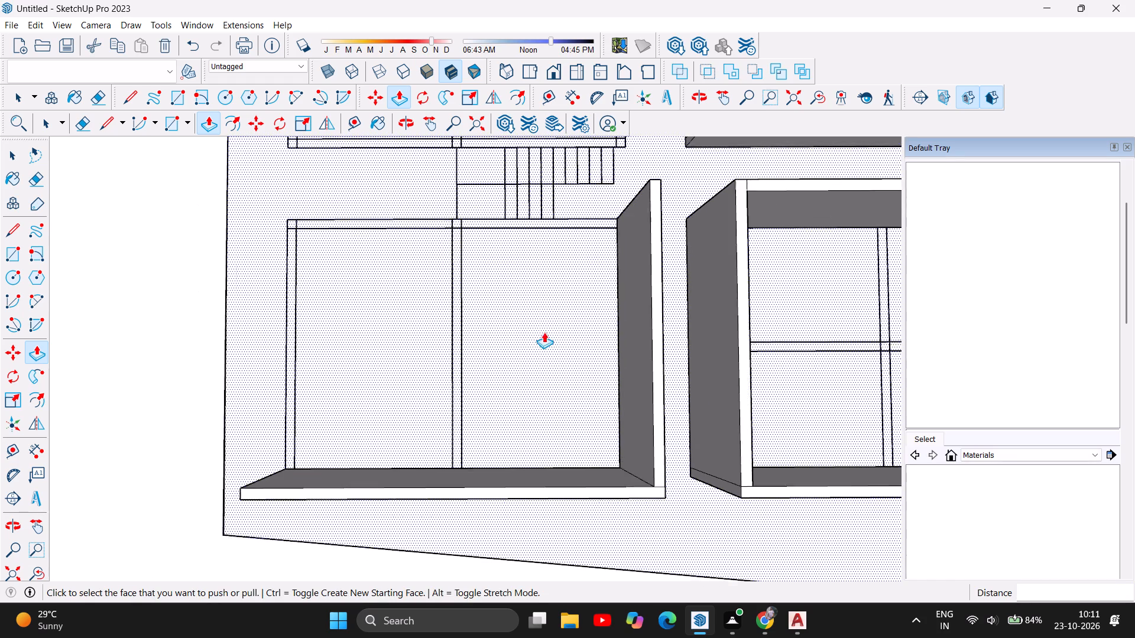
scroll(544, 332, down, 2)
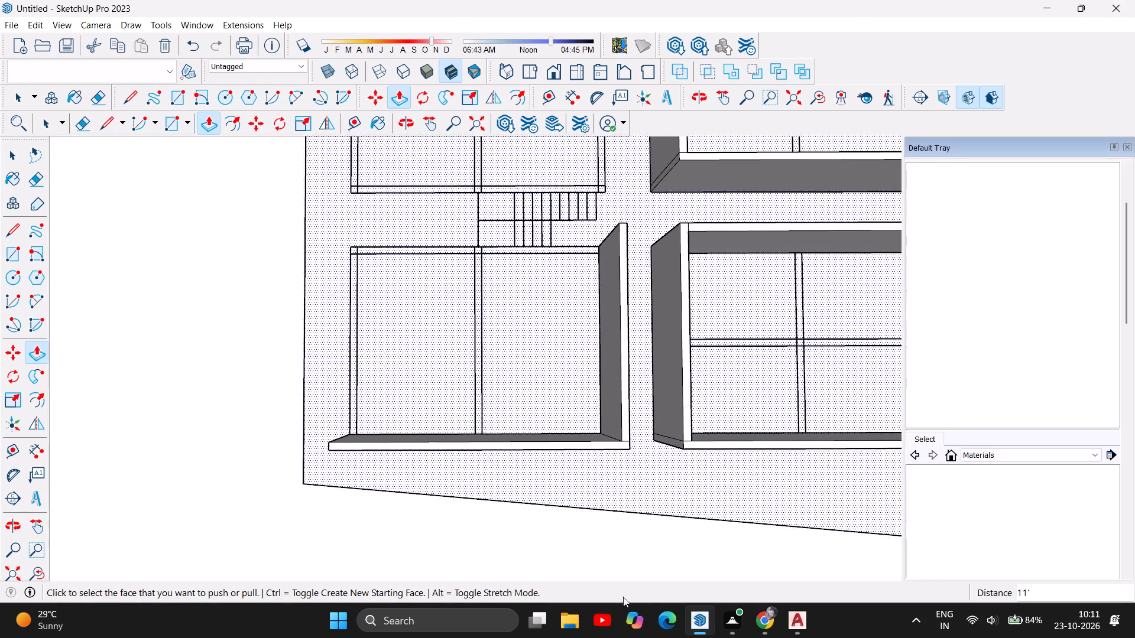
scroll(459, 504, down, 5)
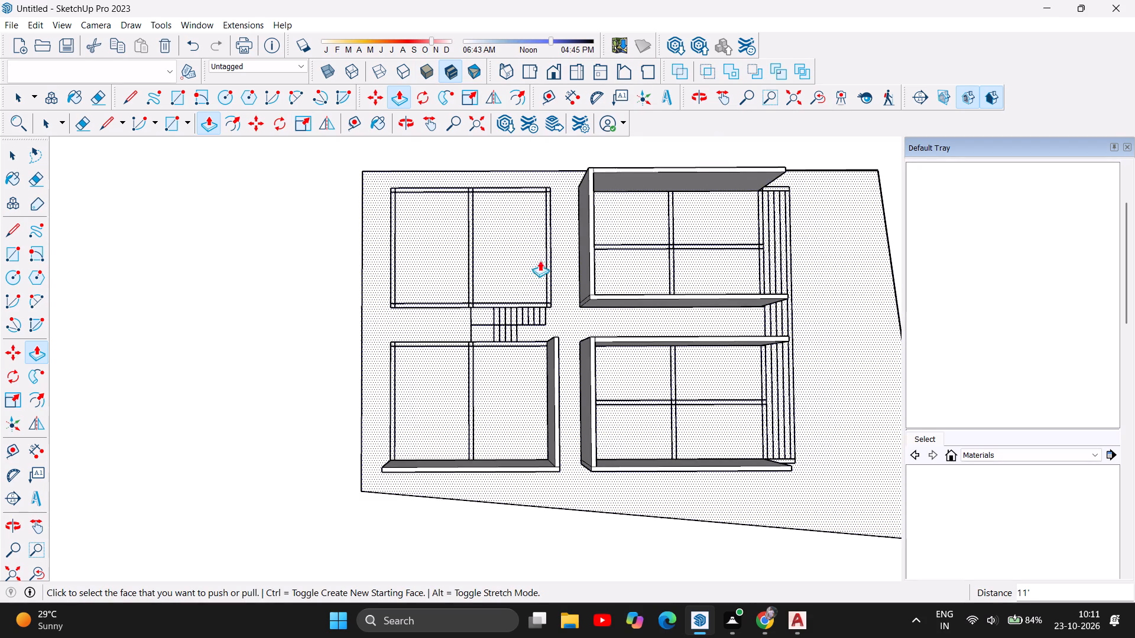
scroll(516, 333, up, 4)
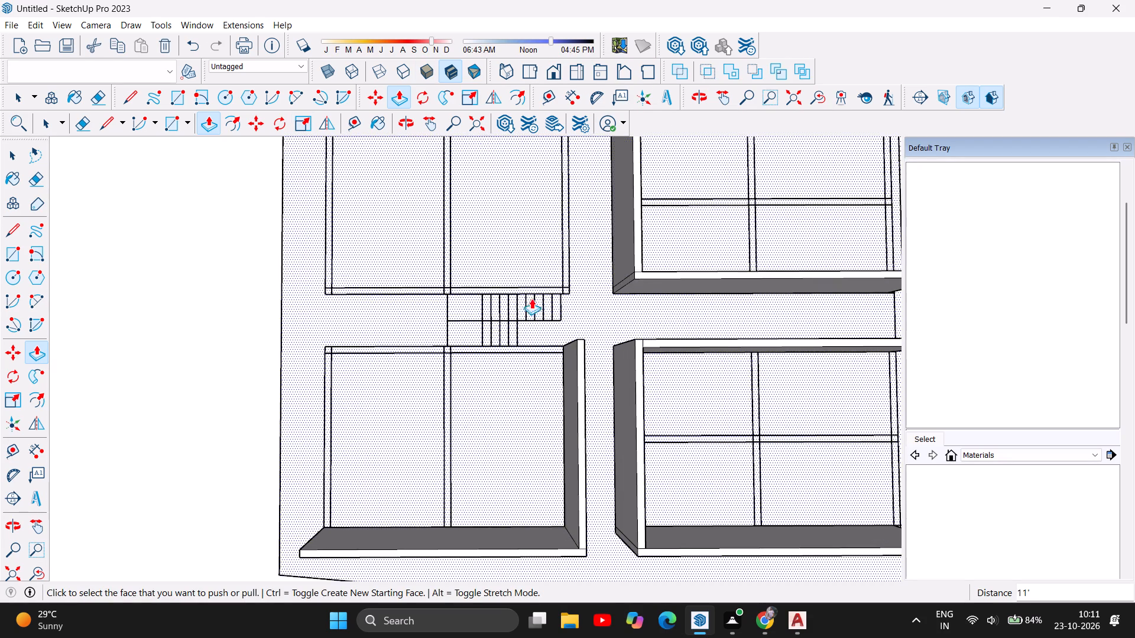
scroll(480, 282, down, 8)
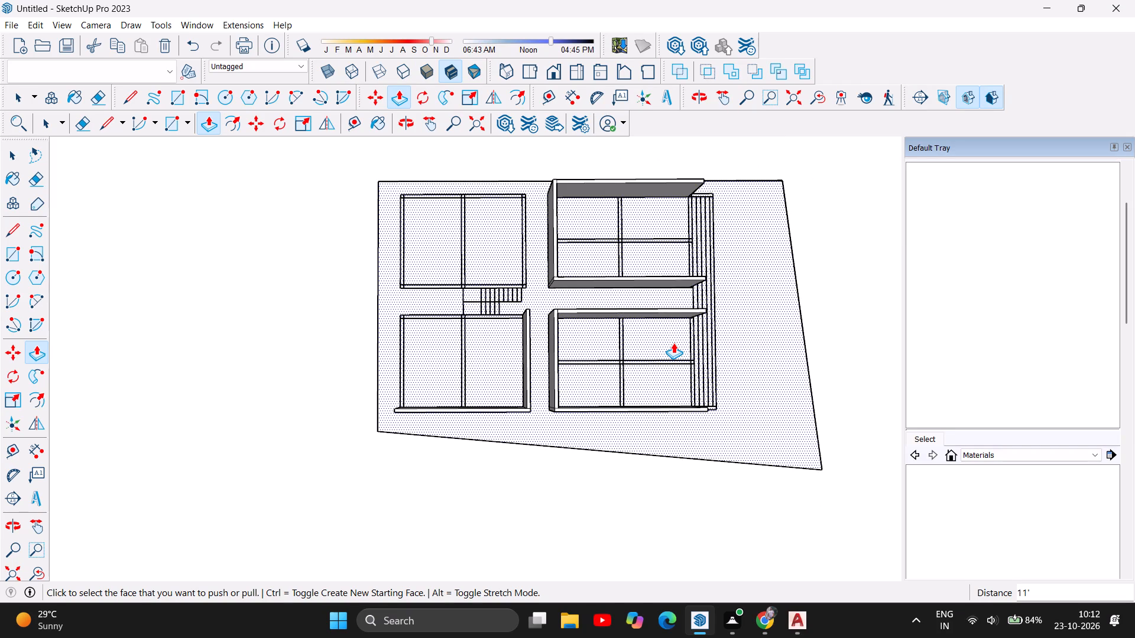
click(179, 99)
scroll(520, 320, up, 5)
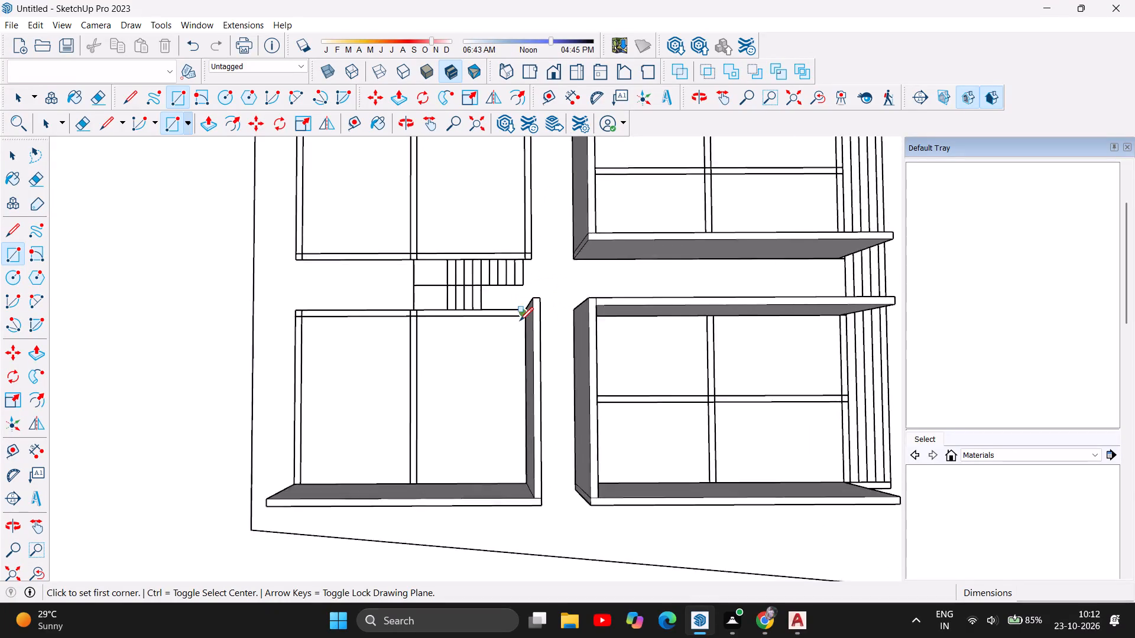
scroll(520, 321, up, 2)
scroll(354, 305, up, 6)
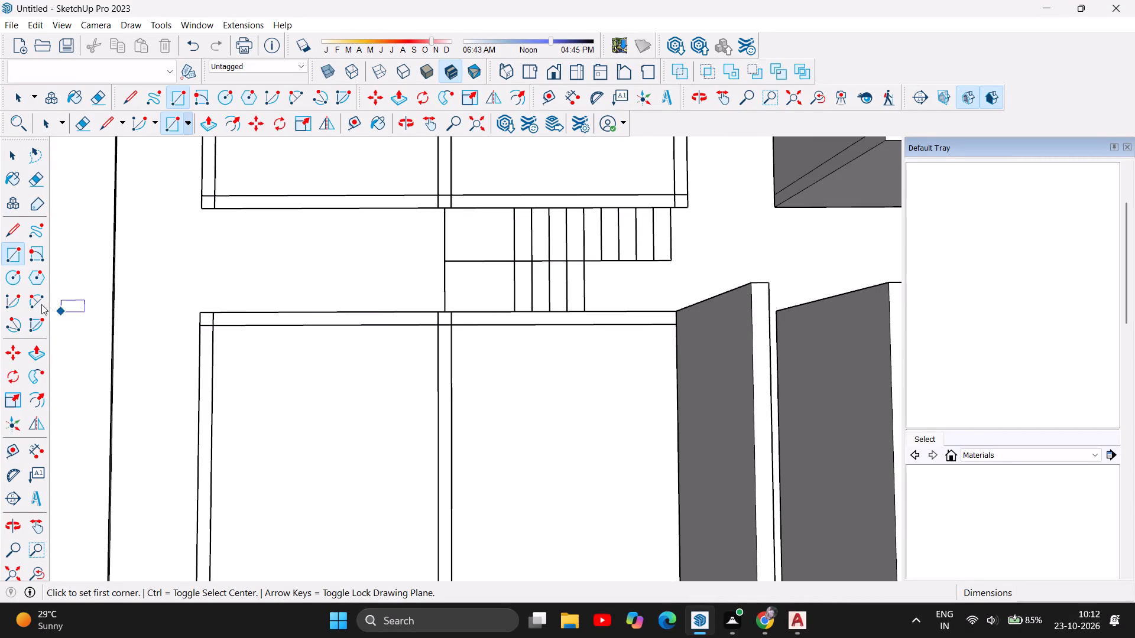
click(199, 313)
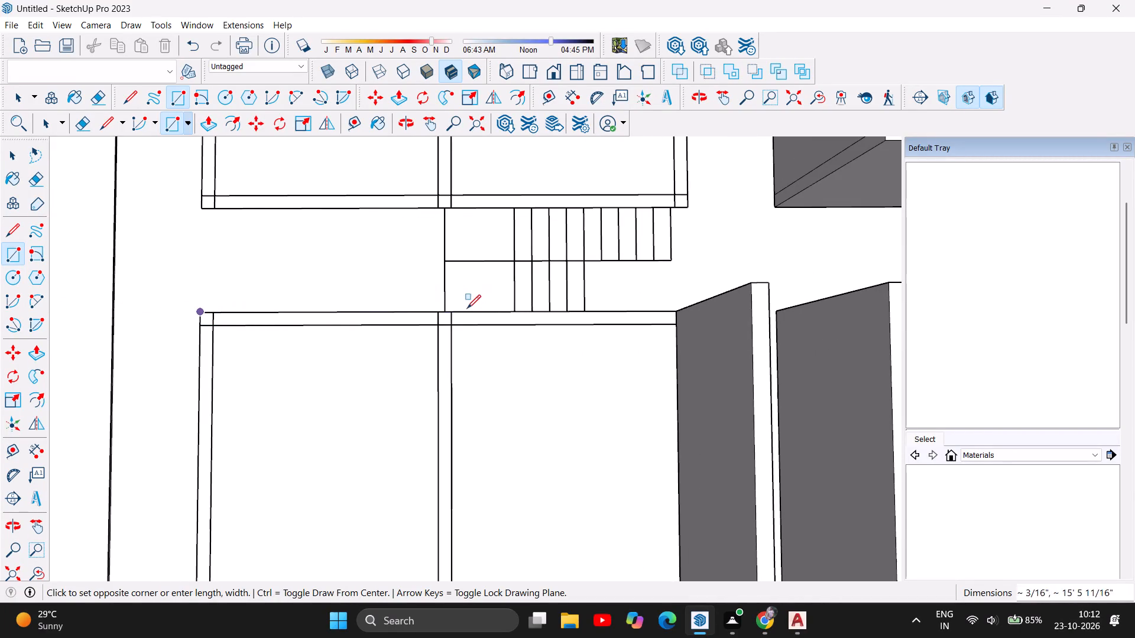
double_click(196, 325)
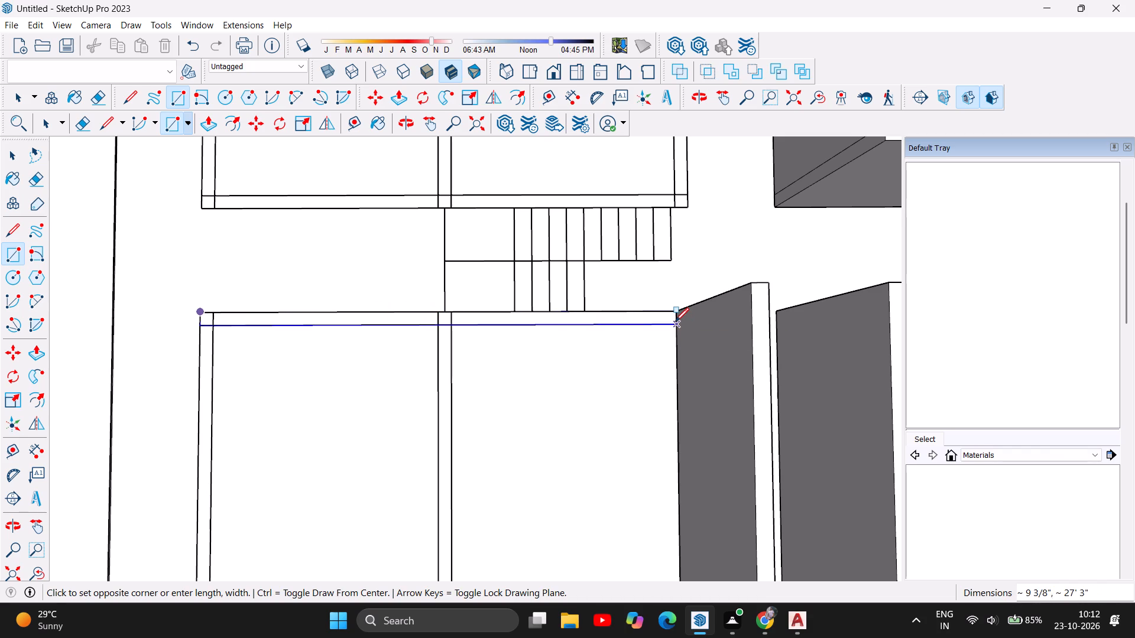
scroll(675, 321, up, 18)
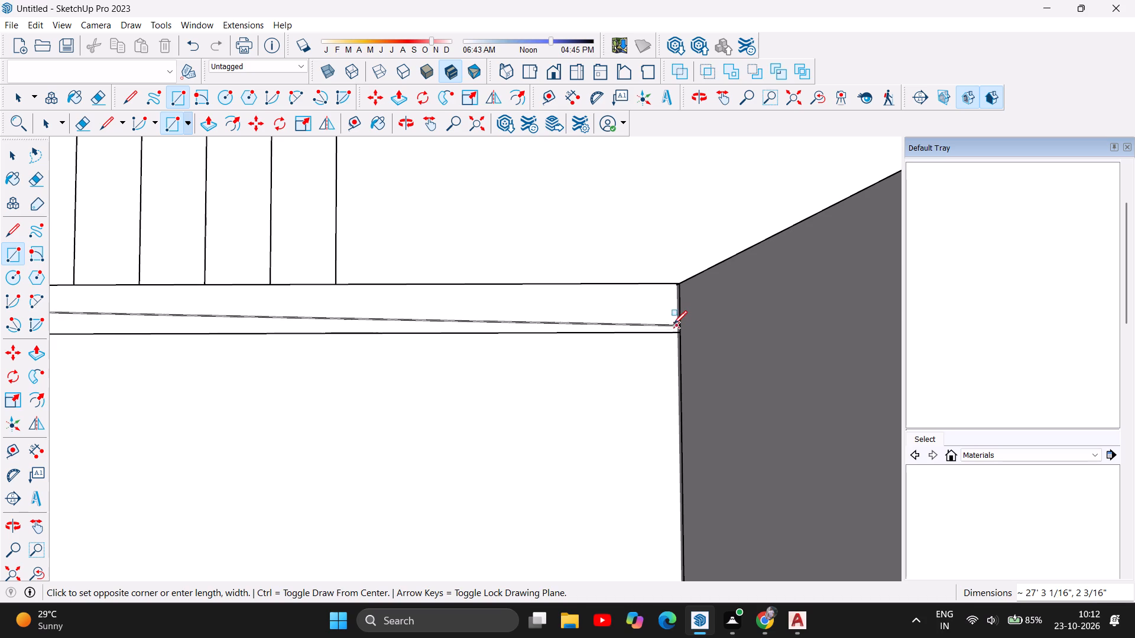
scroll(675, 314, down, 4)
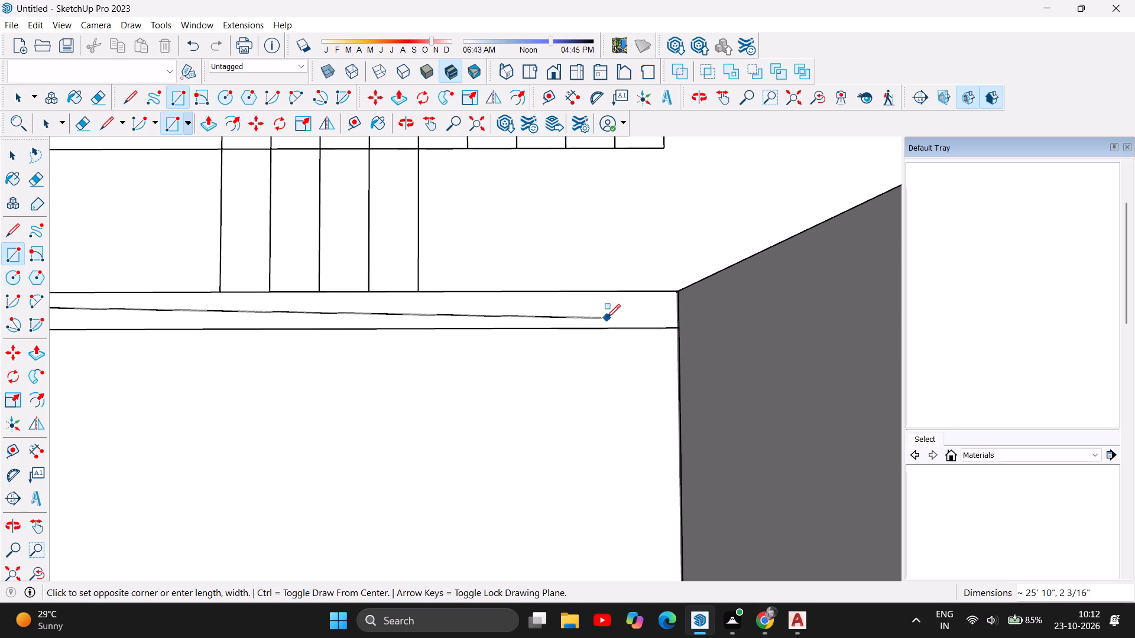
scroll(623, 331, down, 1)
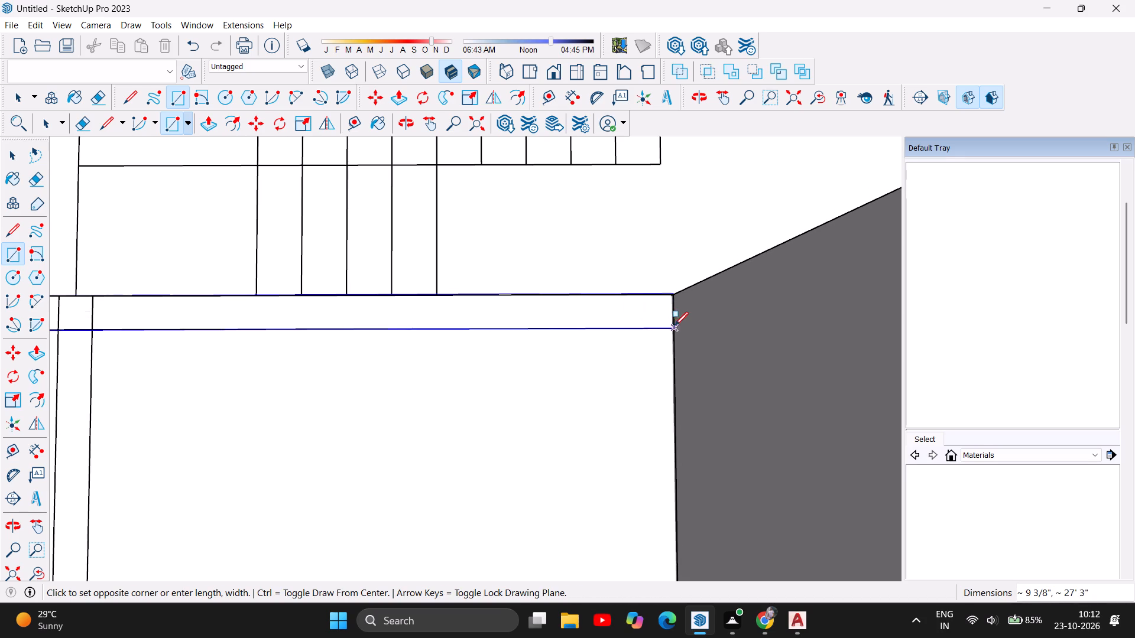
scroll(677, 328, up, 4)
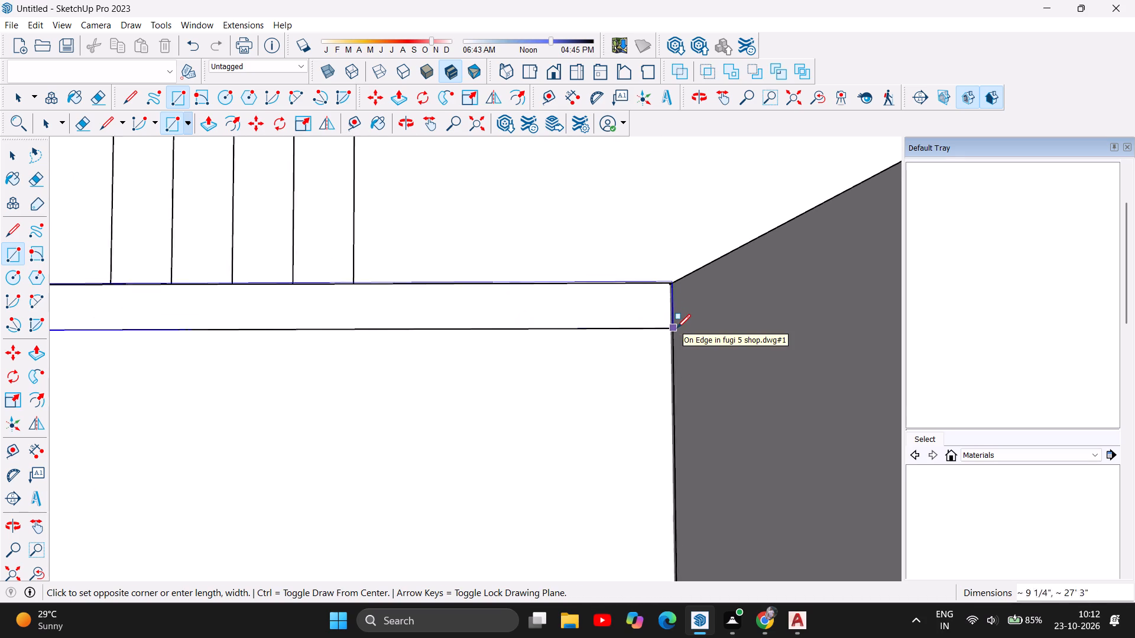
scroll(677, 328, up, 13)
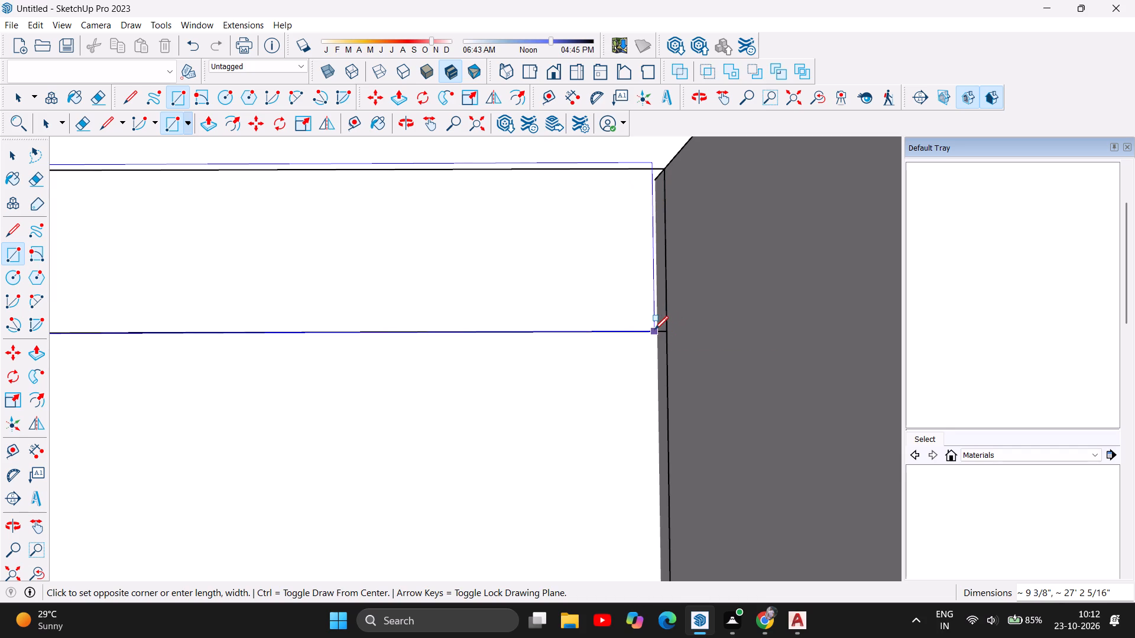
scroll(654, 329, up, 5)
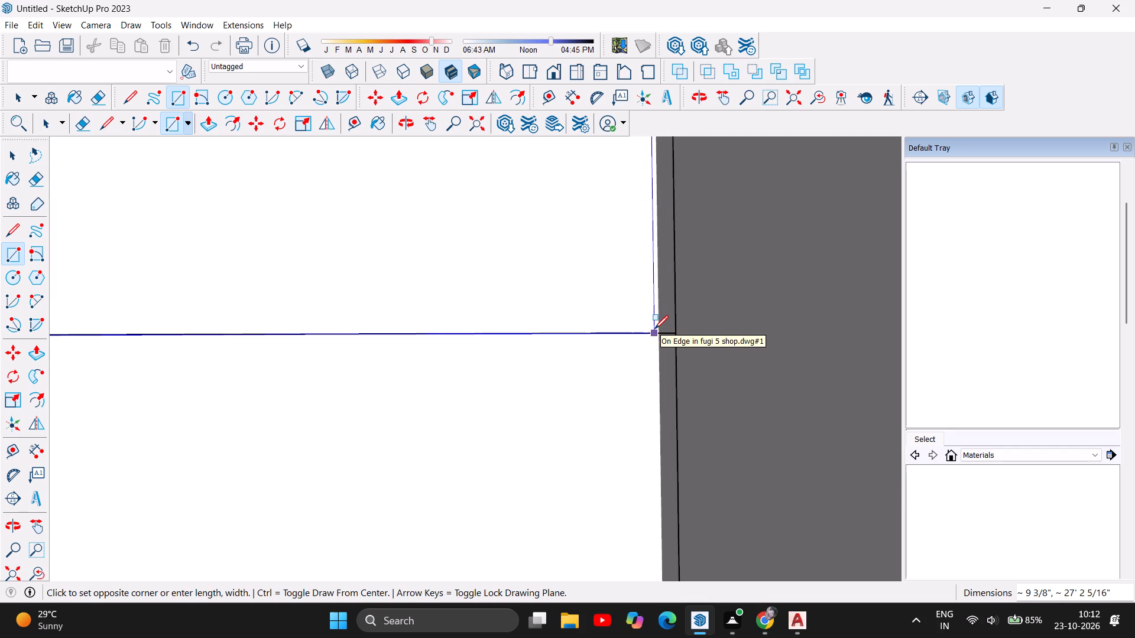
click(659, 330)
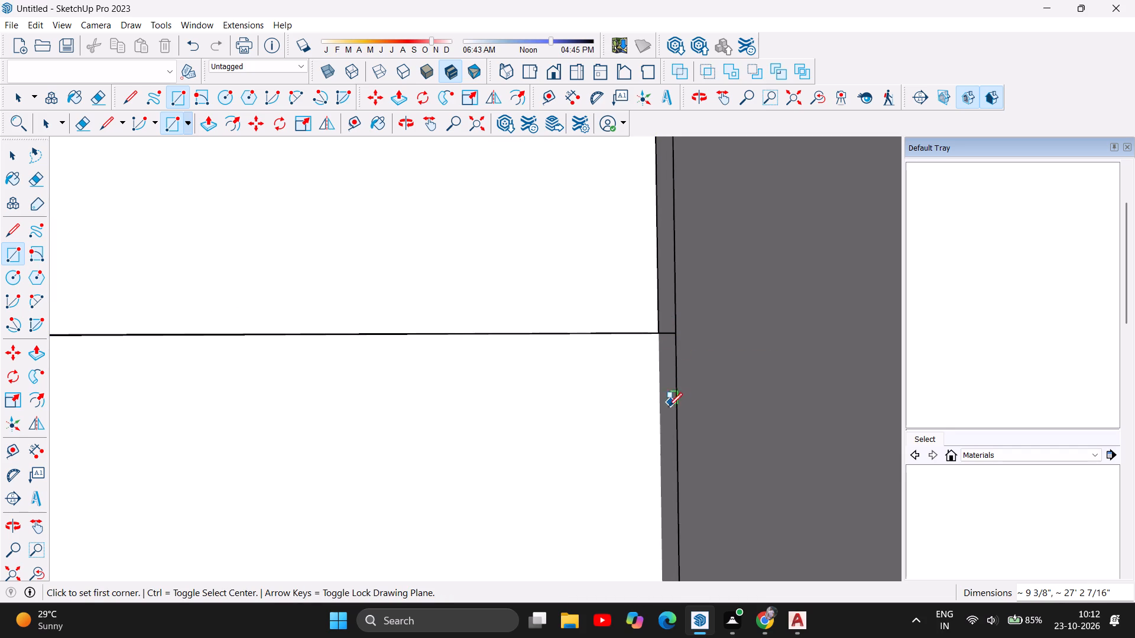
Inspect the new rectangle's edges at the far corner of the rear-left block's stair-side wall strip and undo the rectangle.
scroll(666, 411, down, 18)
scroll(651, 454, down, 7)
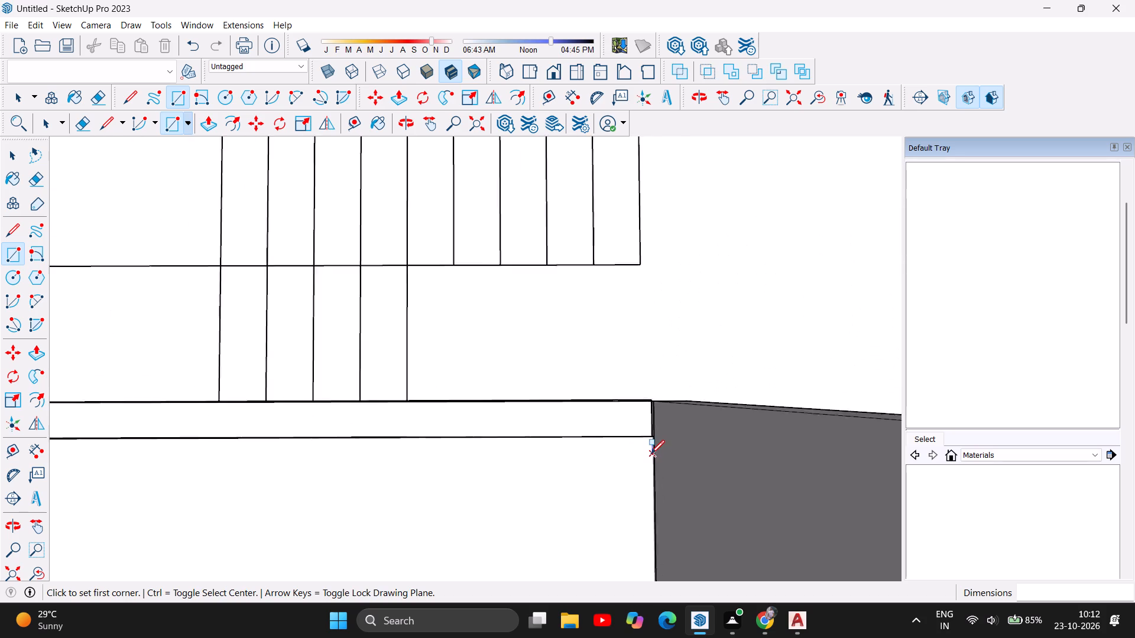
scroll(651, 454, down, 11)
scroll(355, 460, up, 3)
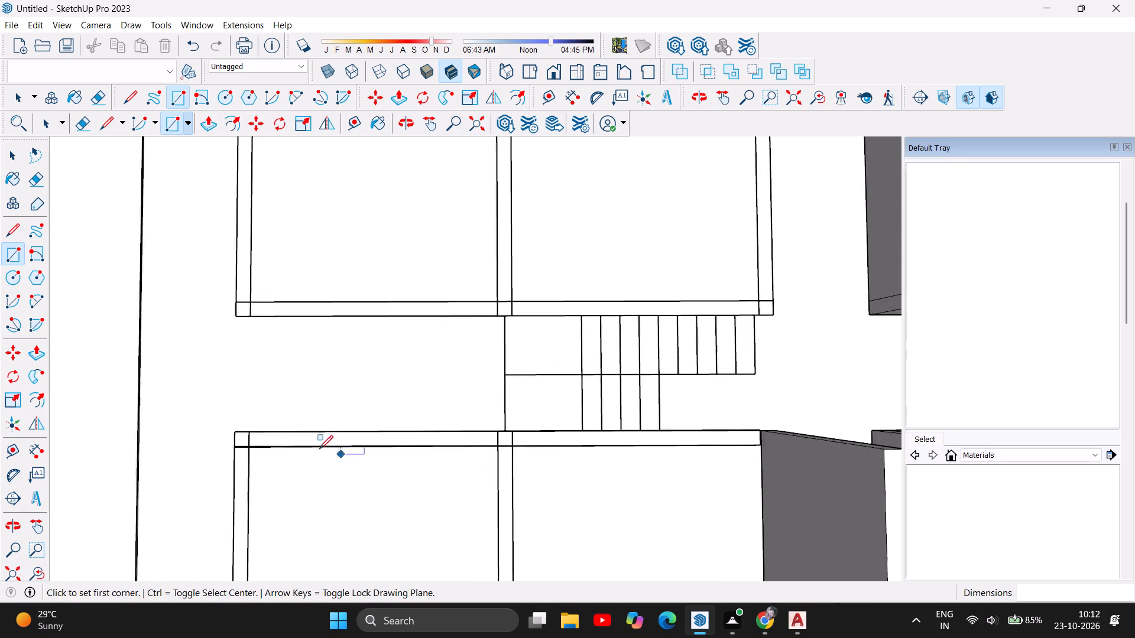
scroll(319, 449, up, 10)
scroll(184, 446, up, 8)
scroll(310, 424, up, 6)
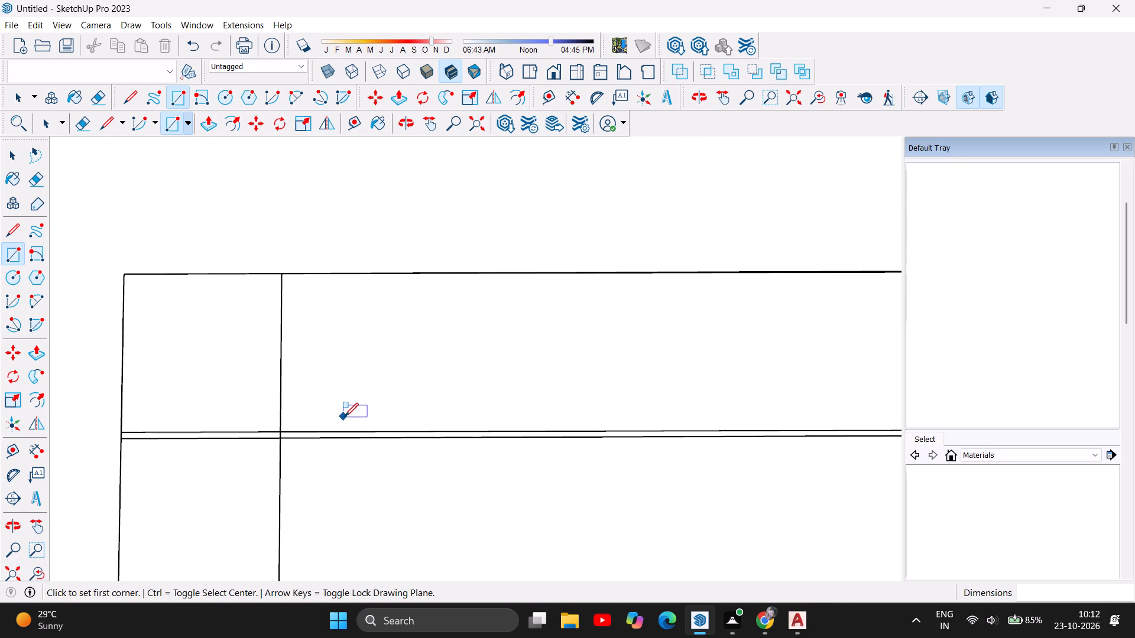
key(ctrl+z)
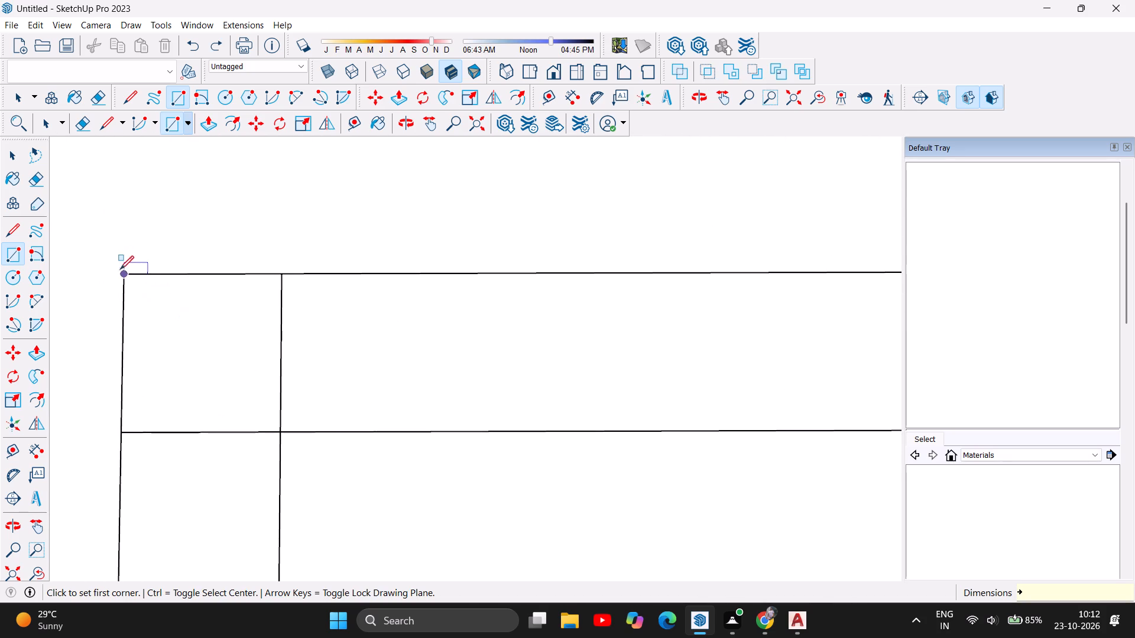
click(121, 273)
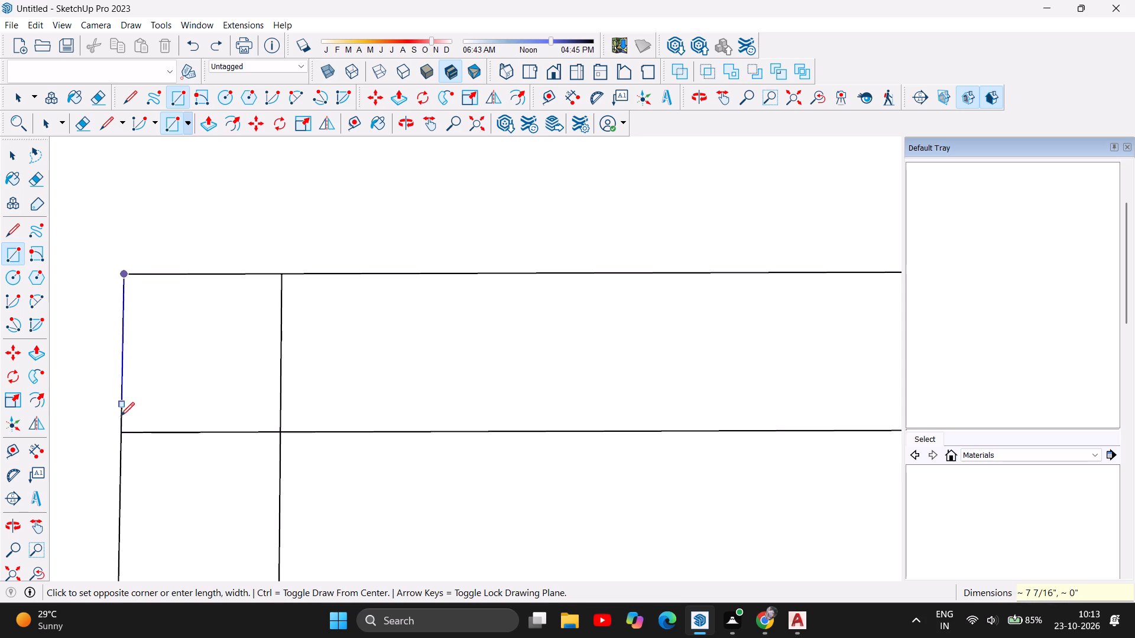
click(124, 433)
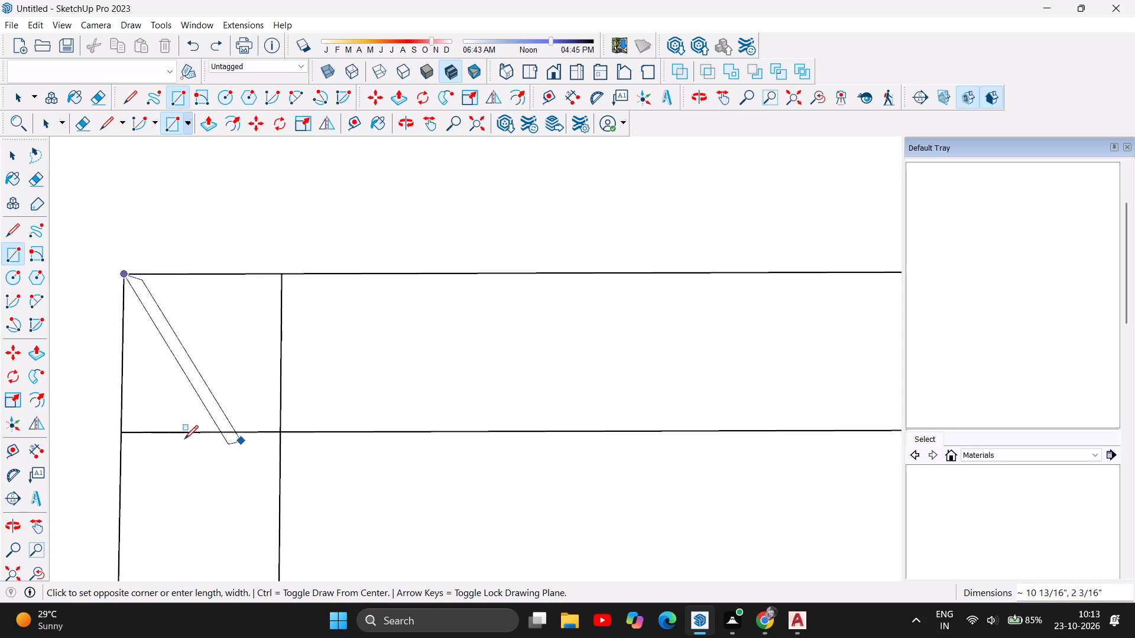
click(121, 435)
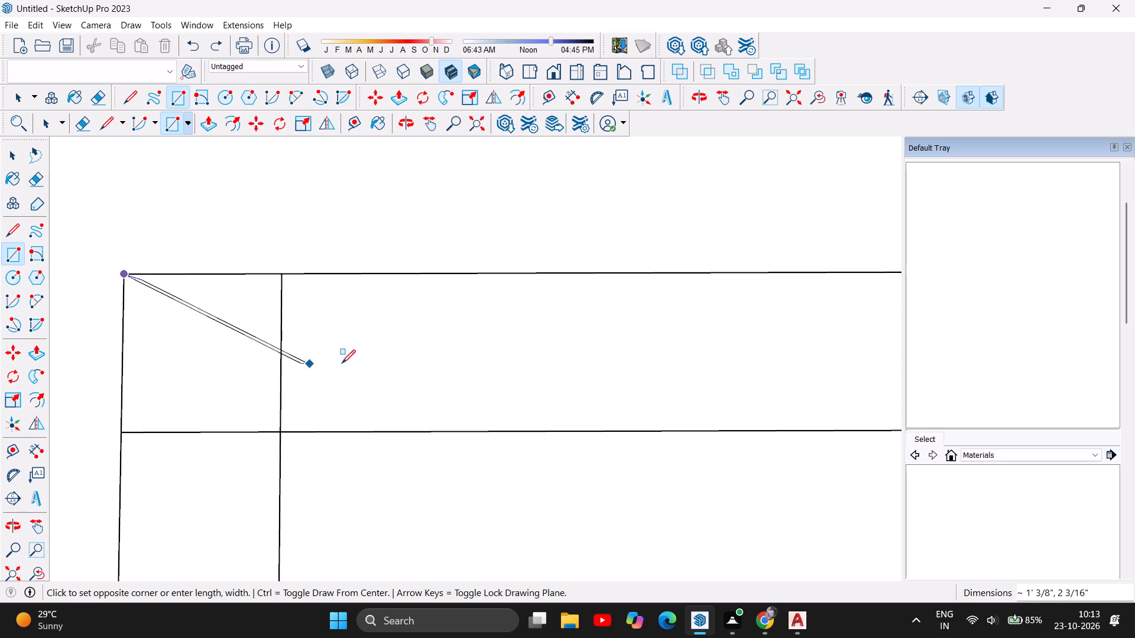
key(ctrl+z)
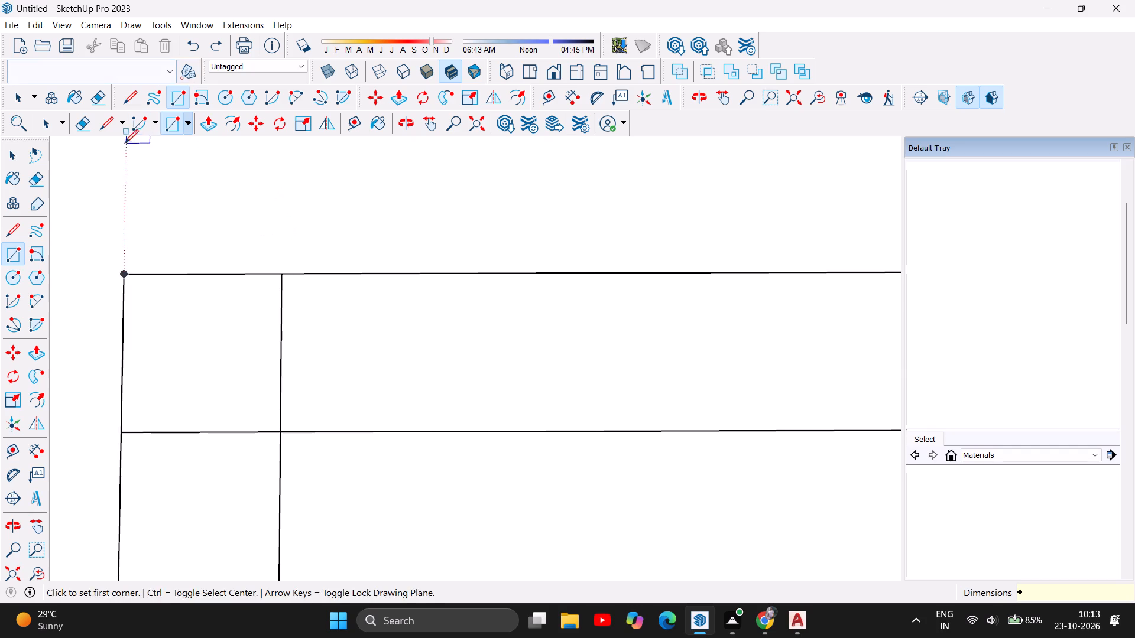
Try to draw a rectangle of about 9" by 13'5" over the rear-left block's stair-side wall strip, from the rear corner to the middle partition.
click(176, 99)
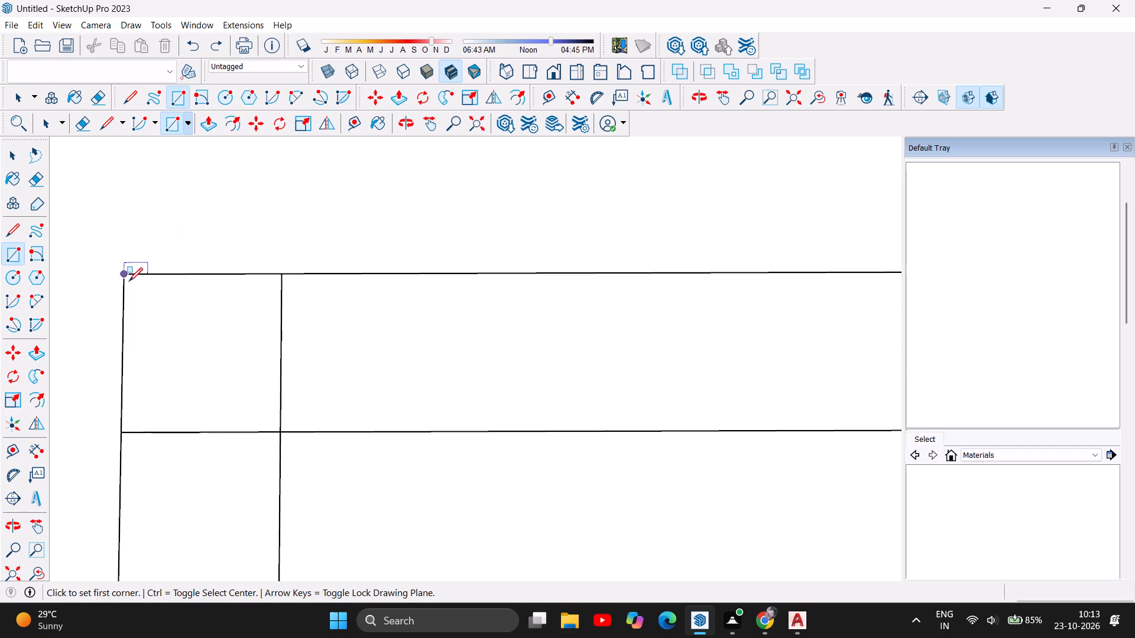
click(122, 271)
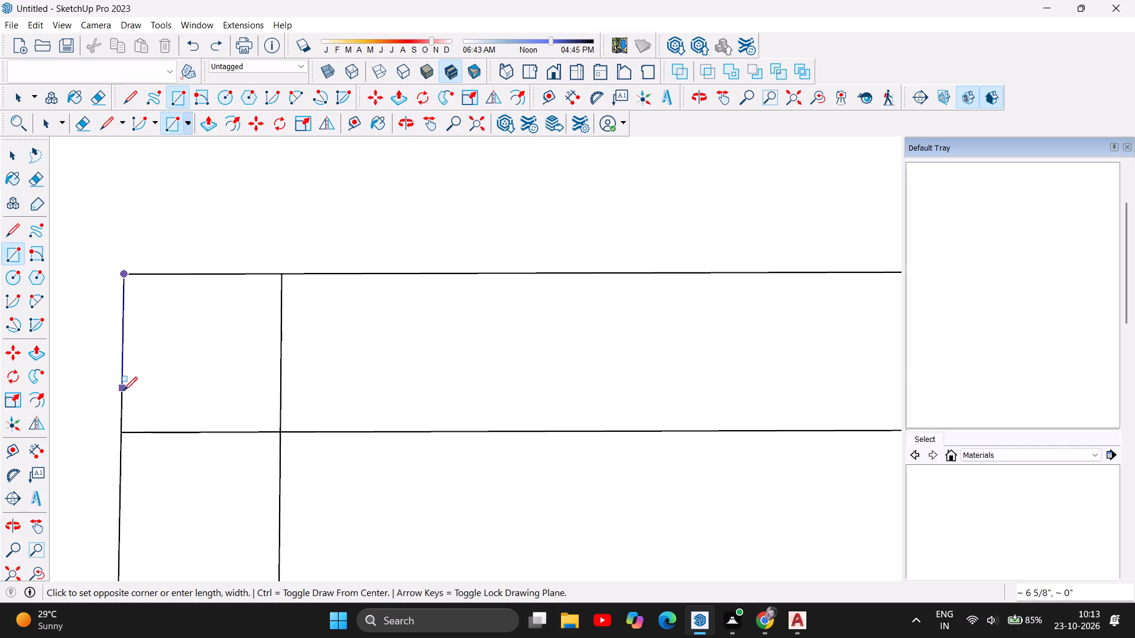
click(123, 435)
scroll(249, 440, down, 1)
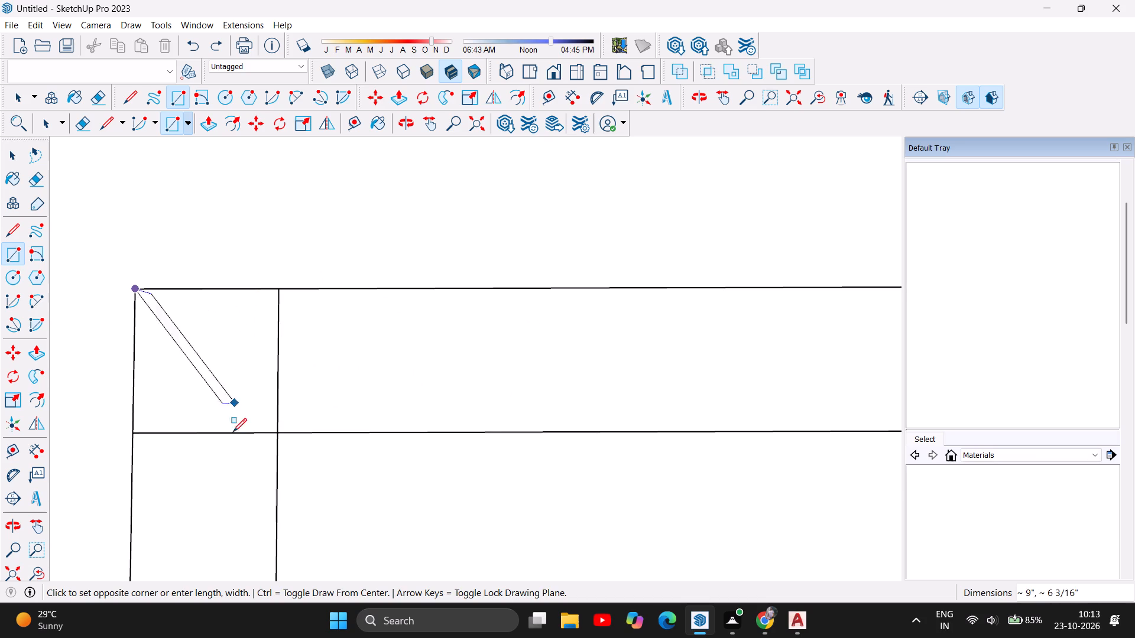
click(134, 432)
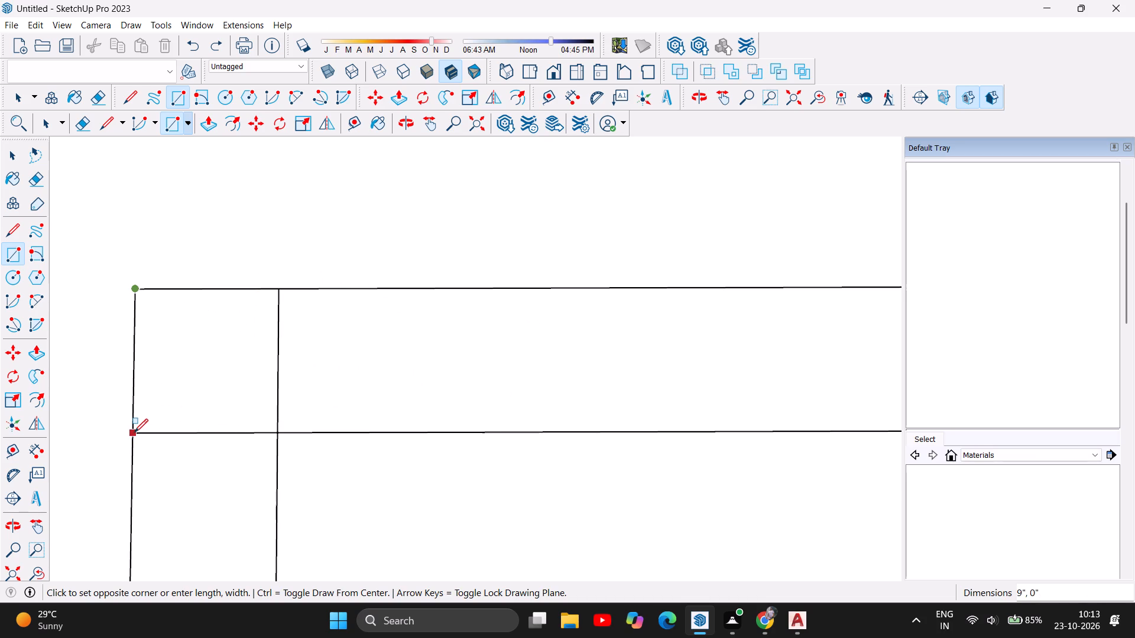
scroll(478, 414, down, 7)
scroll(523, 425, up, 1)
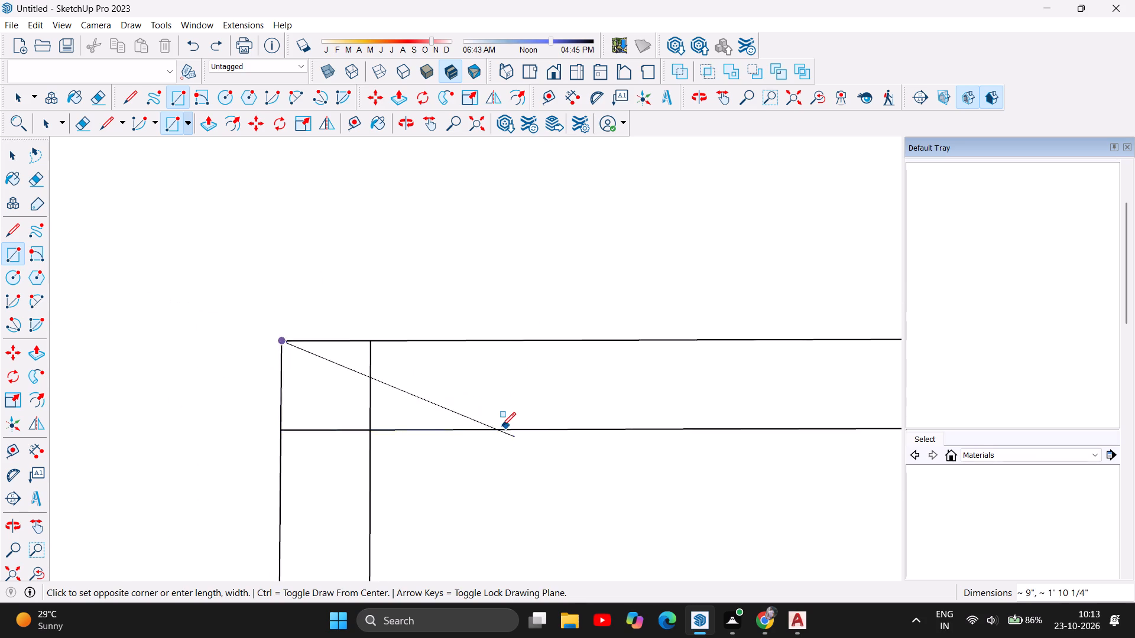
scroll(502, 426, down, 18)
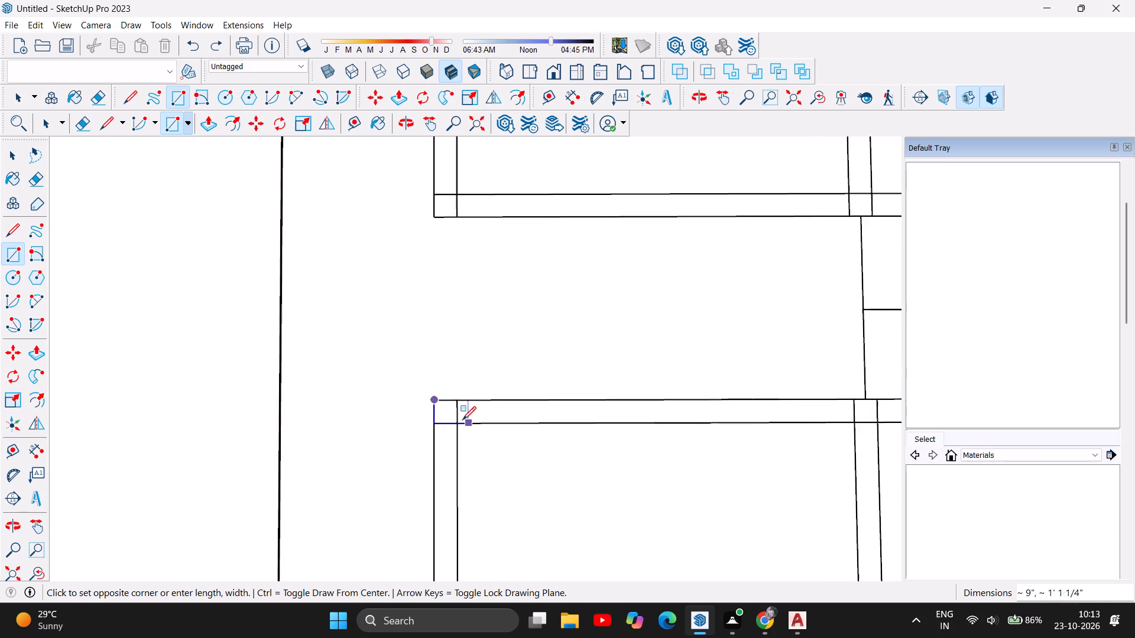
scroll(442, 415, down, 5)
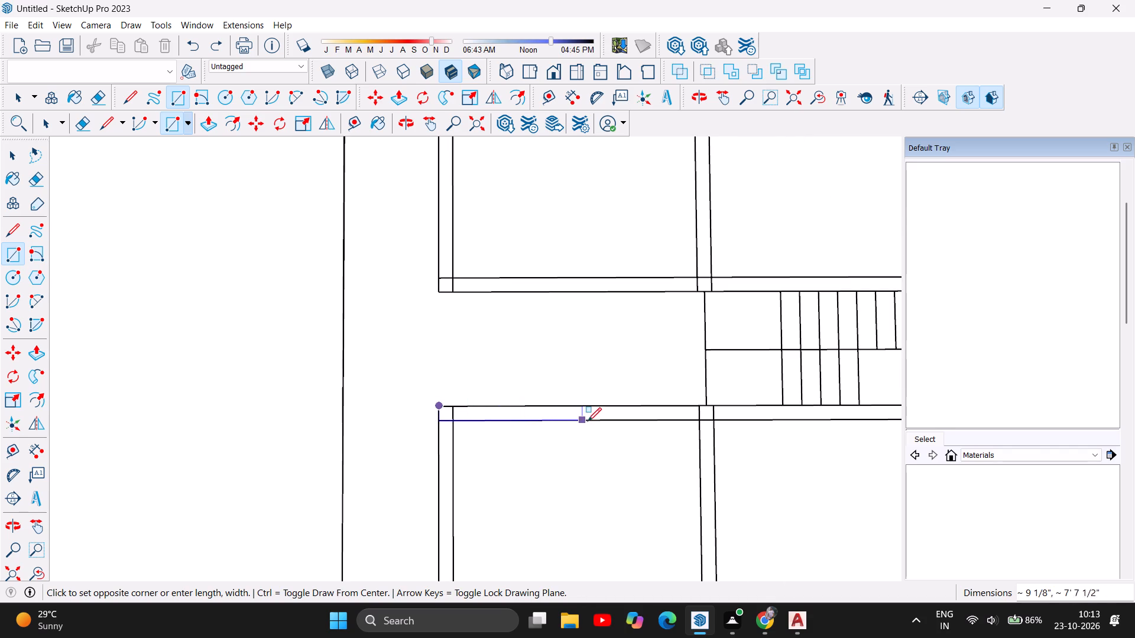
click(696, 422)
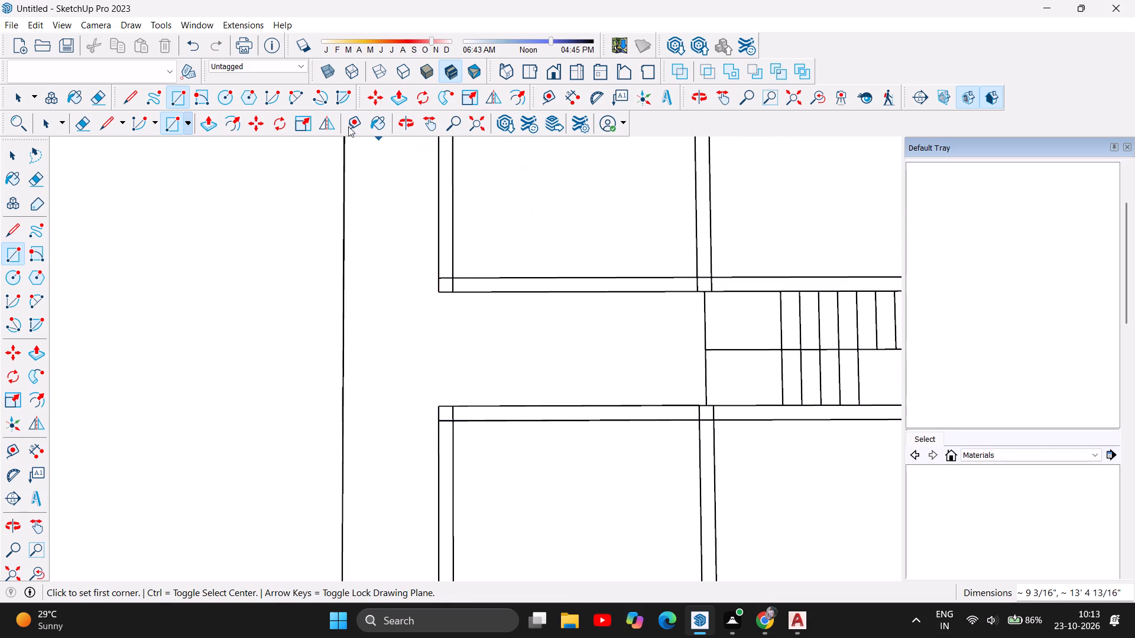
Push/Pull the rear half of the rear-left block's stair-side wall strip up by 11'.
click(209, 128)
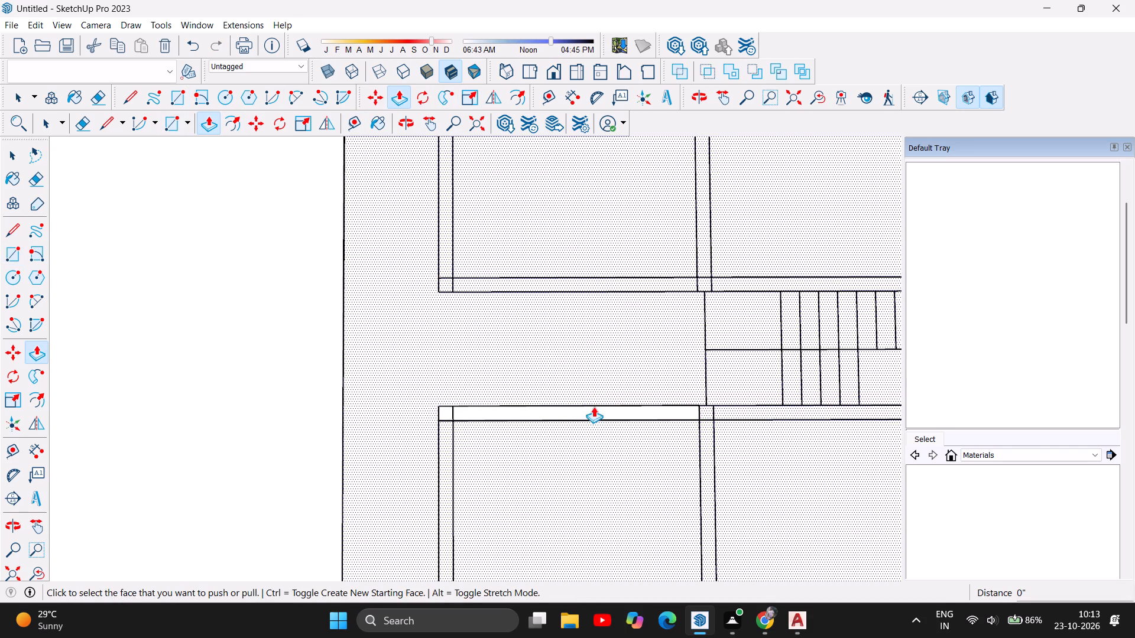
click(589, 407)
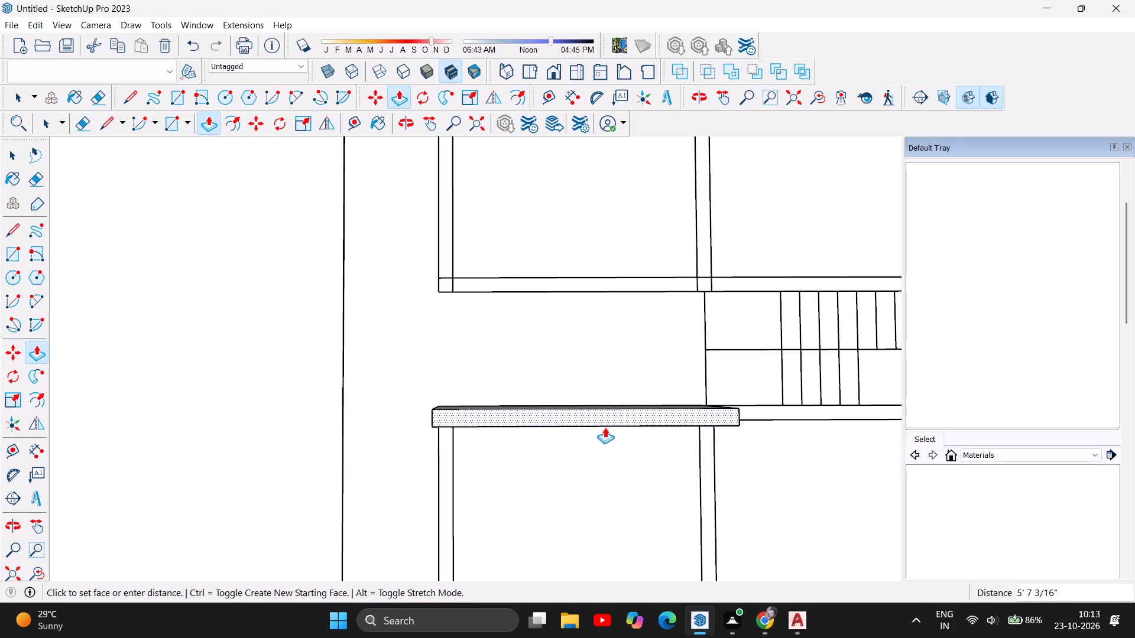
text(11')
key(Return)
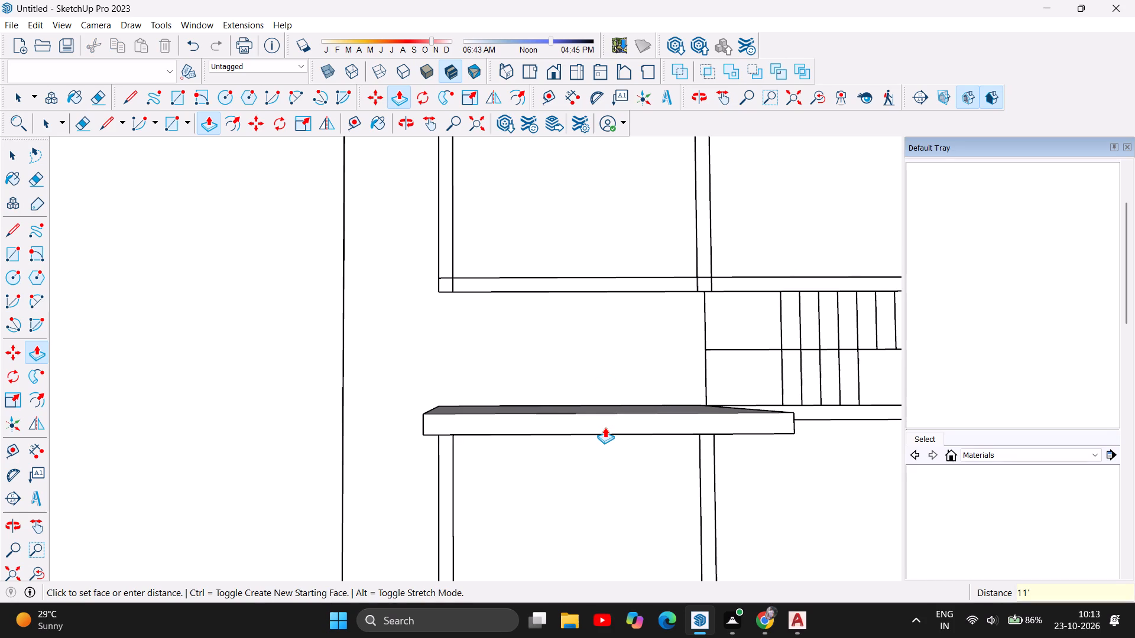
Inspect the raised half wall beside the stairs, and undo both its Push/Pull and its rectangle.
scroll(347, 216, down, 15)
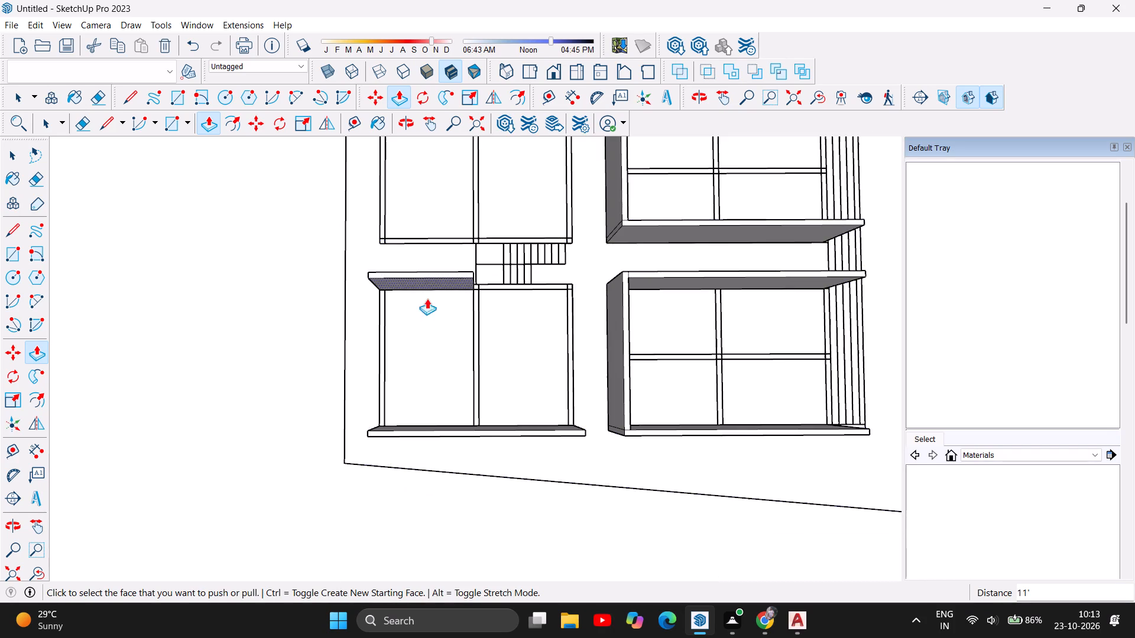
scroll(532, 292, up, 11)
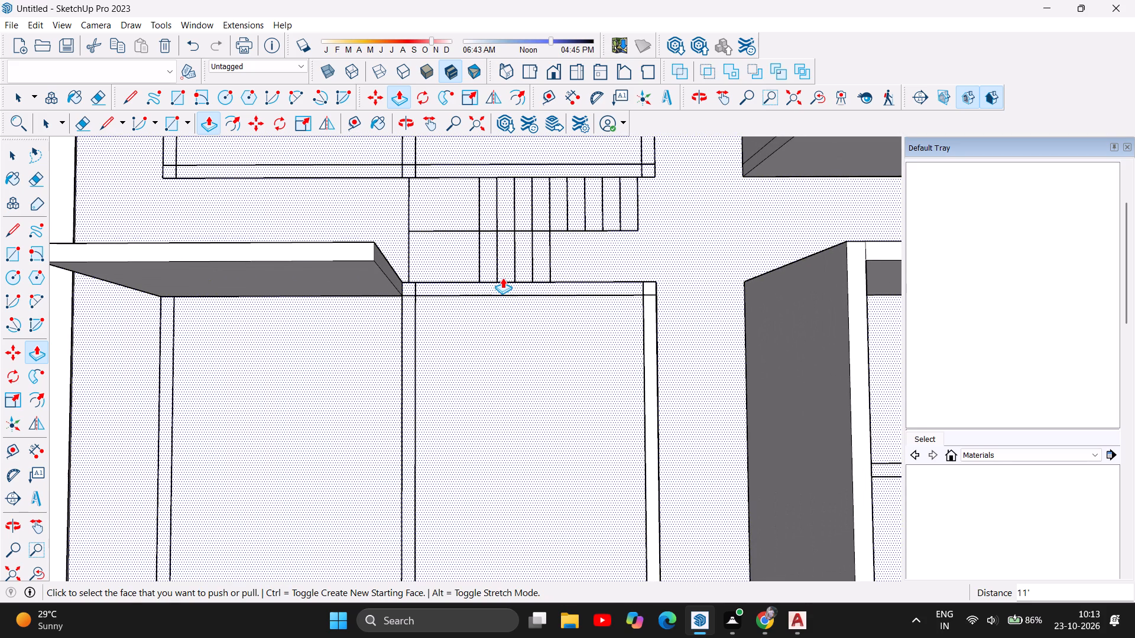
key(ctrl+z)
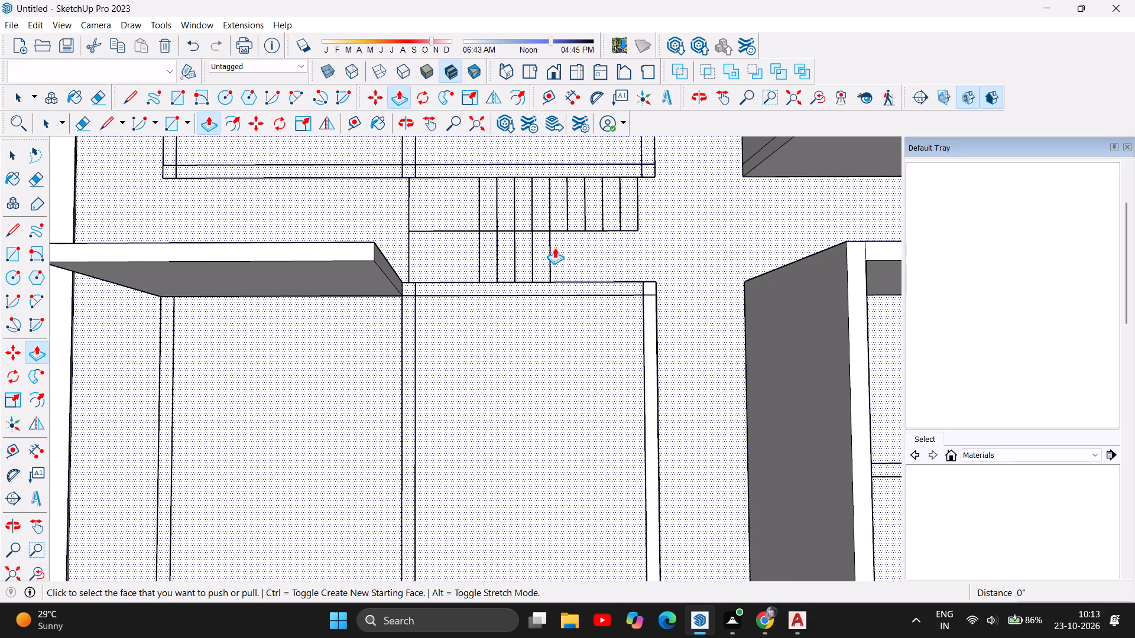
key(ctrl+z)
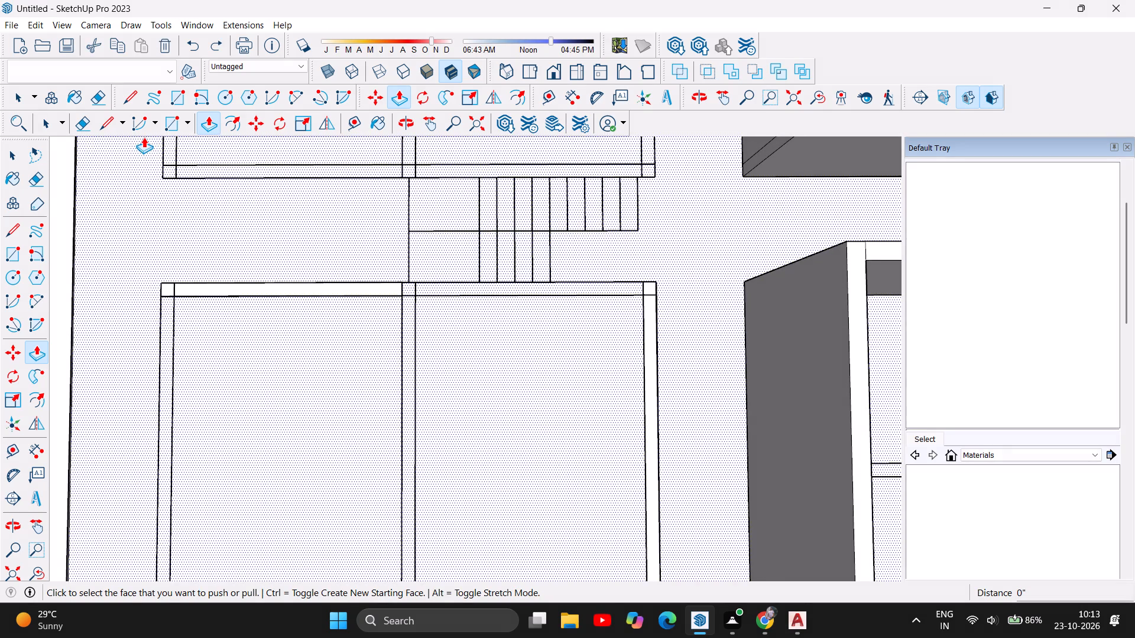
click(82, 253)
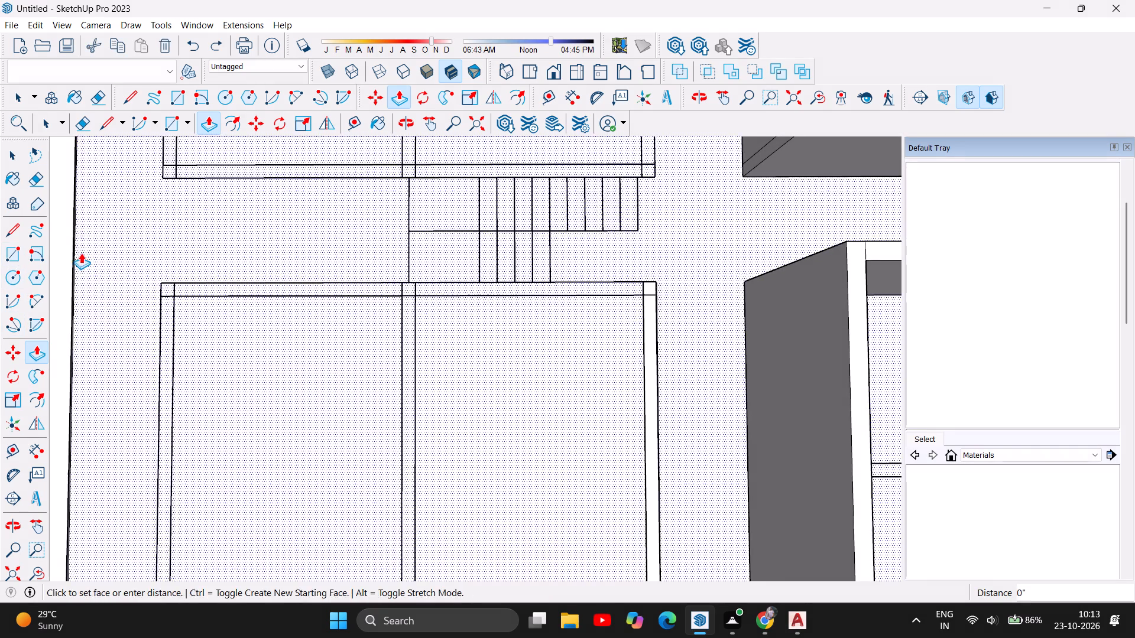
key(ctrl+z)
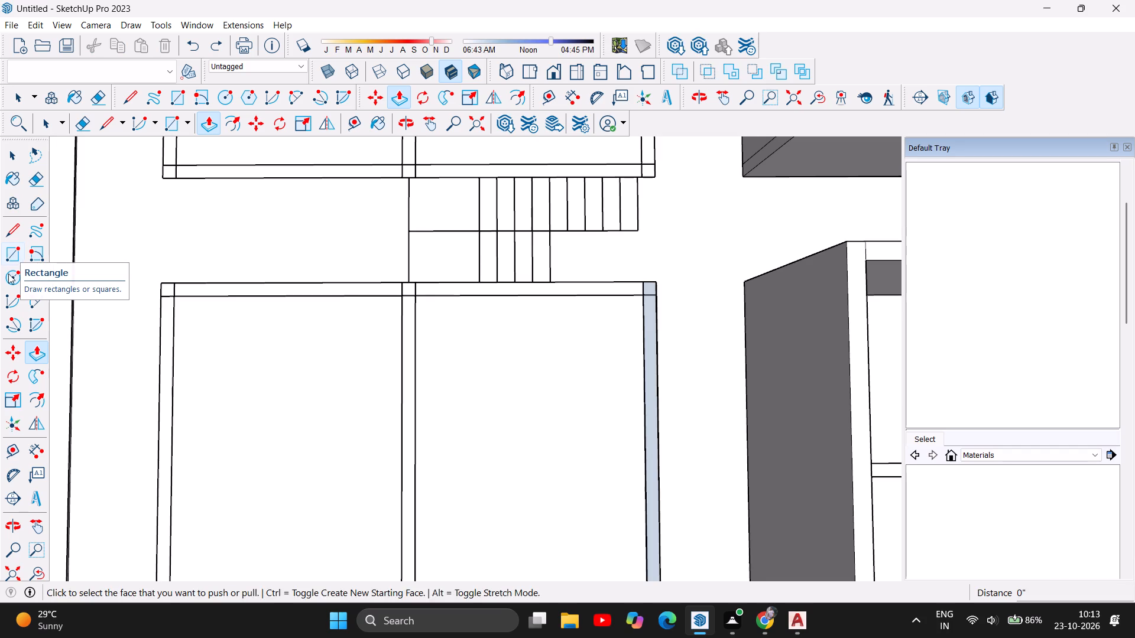
Draw a rectangle of about 27'3" by 9" over the rear-left block's stair-side wall strip, from the rear corner to the front wall strip.
click(15, 253)
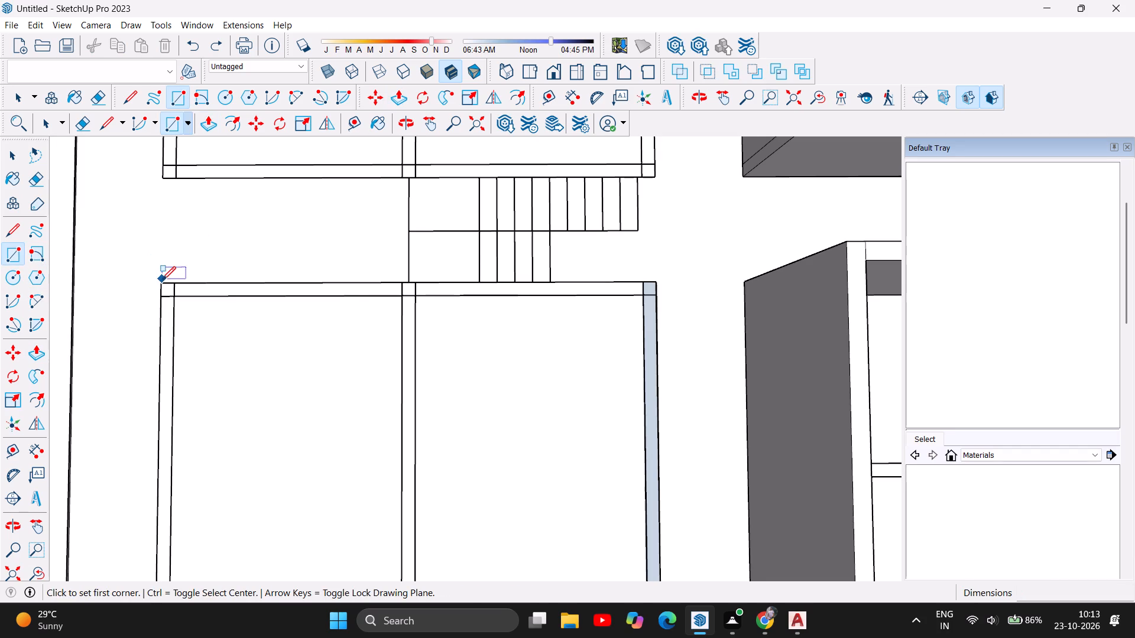
click(160, 284)
click(160, 298)
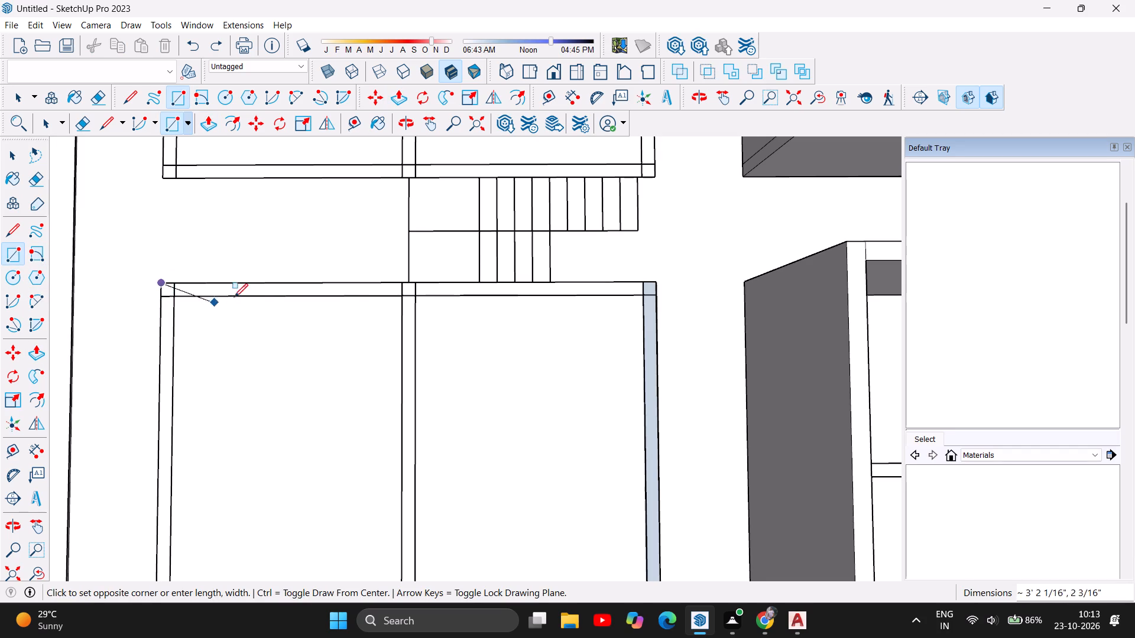
click(641, 295)
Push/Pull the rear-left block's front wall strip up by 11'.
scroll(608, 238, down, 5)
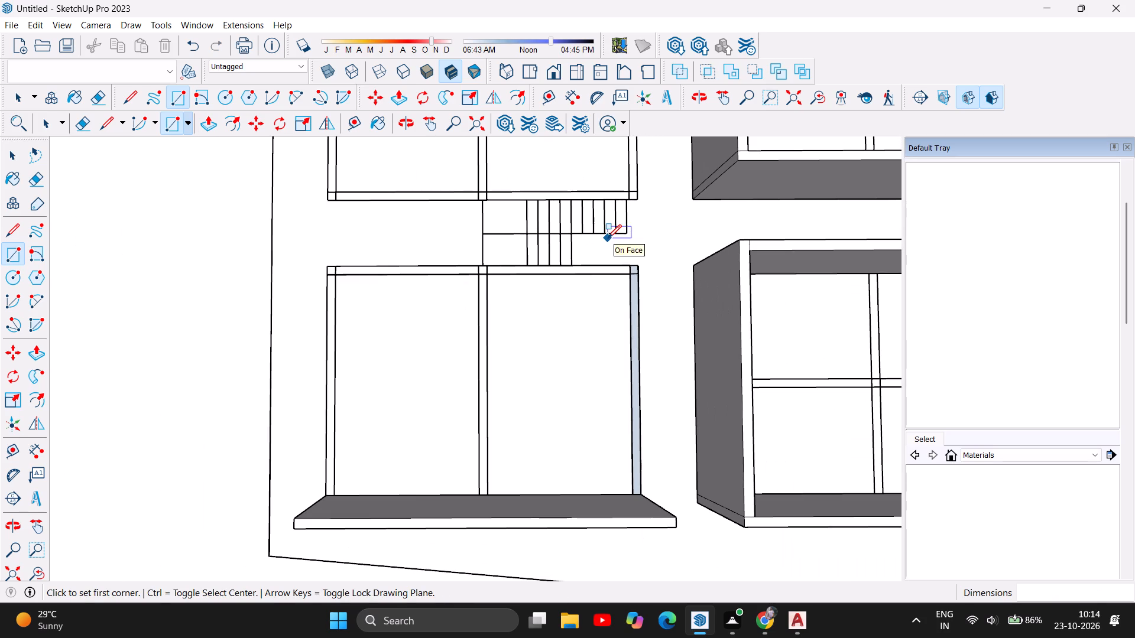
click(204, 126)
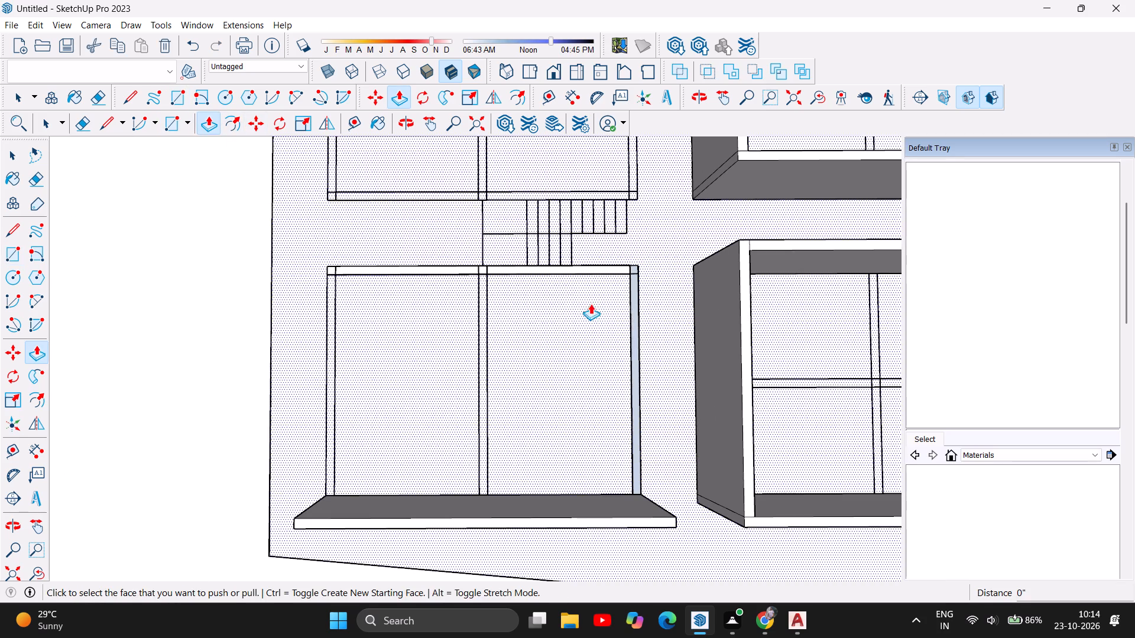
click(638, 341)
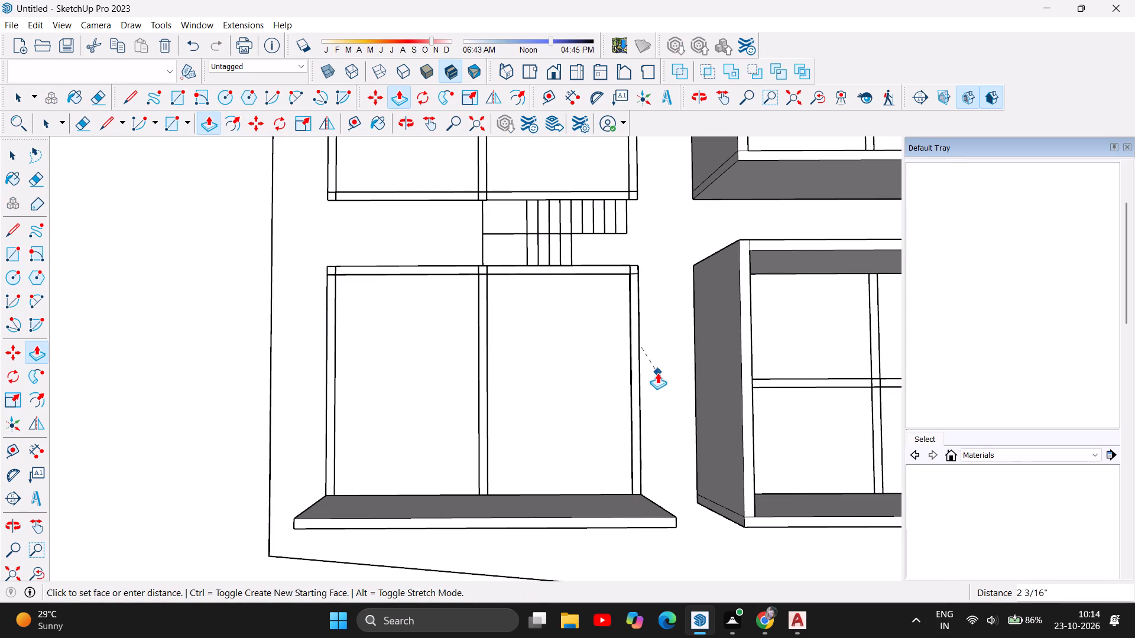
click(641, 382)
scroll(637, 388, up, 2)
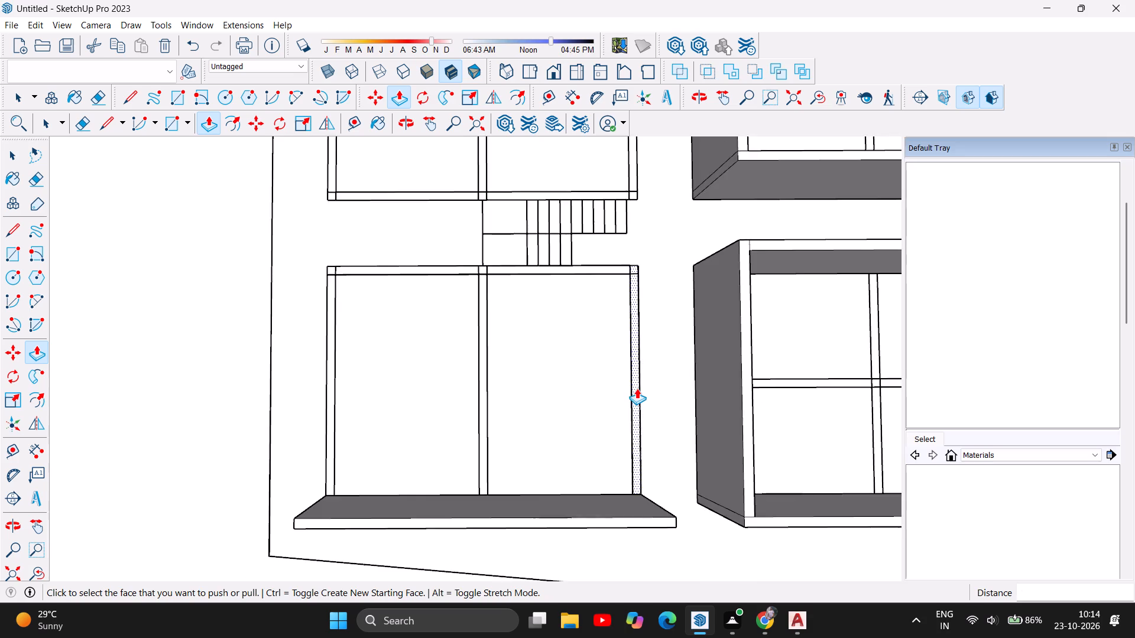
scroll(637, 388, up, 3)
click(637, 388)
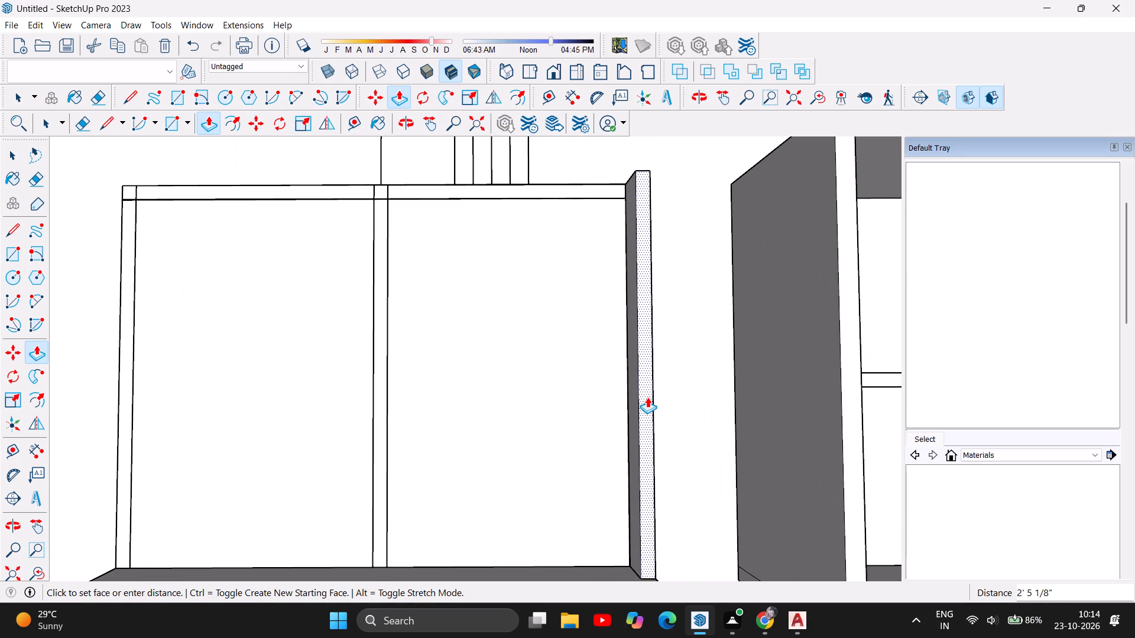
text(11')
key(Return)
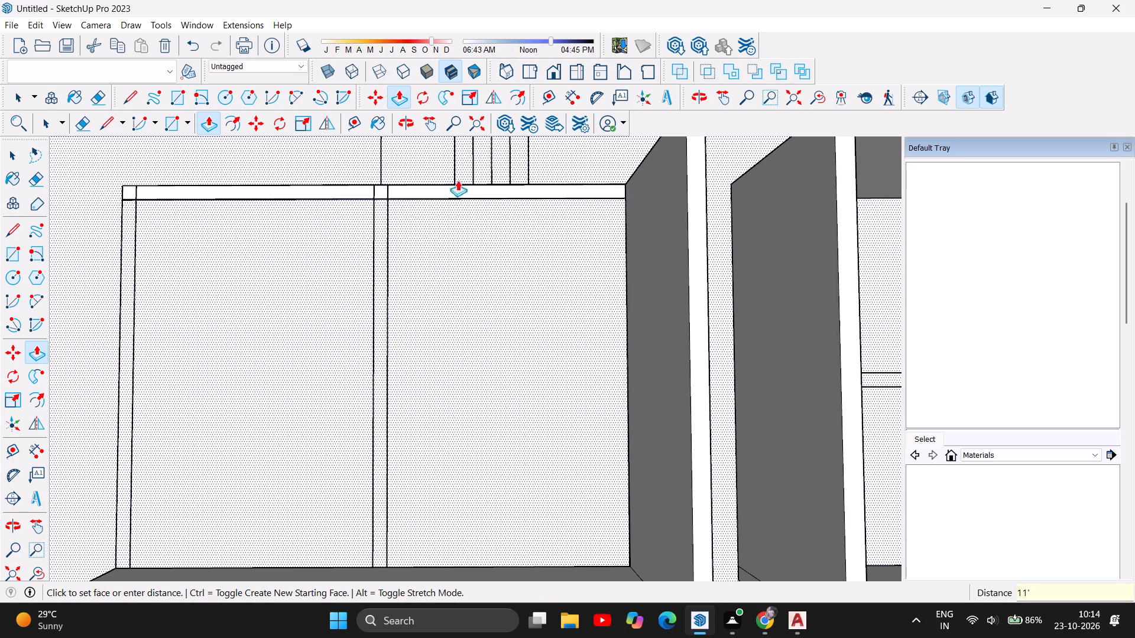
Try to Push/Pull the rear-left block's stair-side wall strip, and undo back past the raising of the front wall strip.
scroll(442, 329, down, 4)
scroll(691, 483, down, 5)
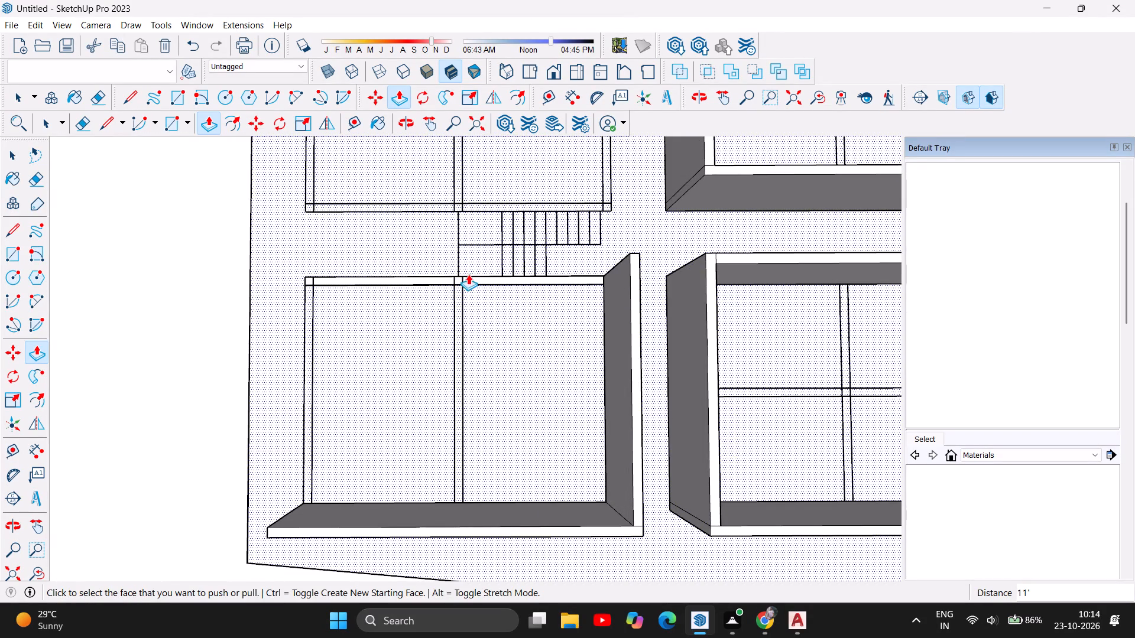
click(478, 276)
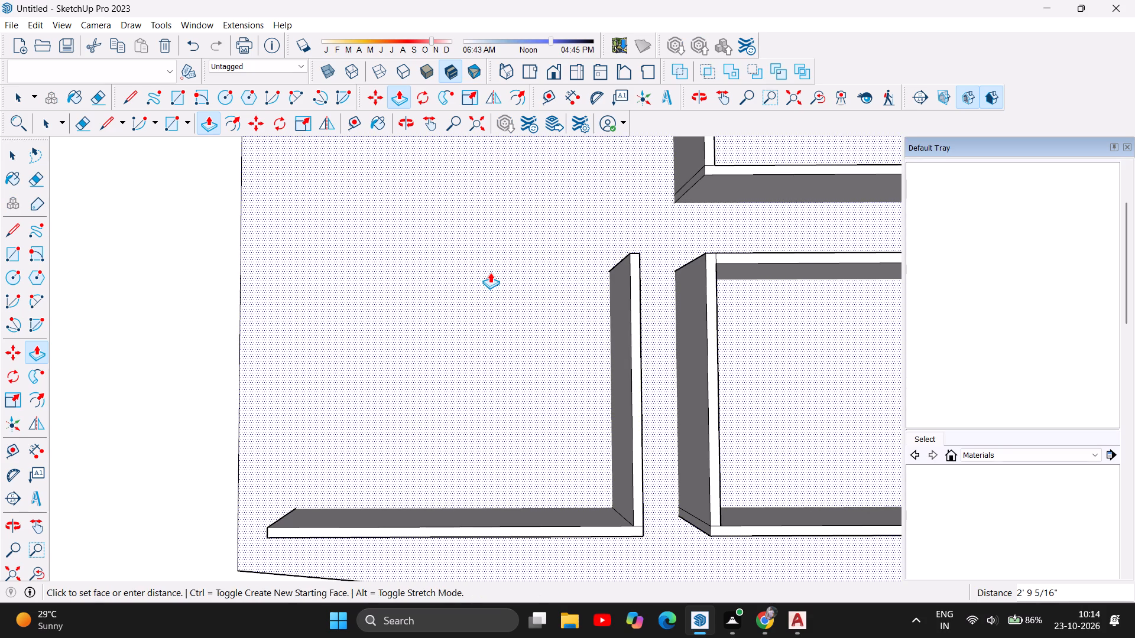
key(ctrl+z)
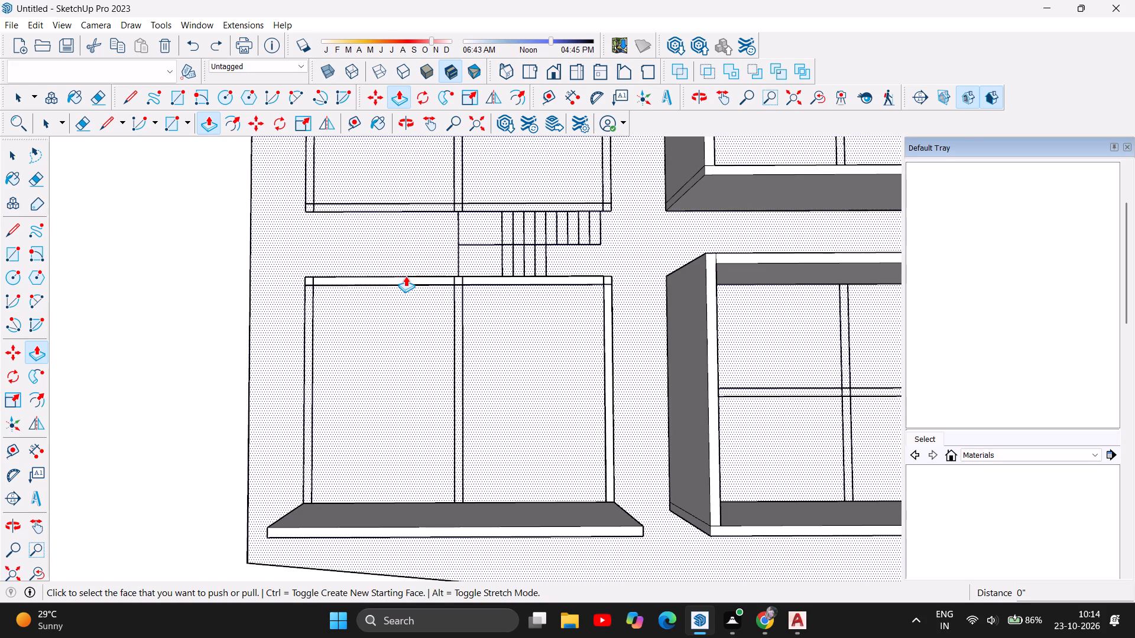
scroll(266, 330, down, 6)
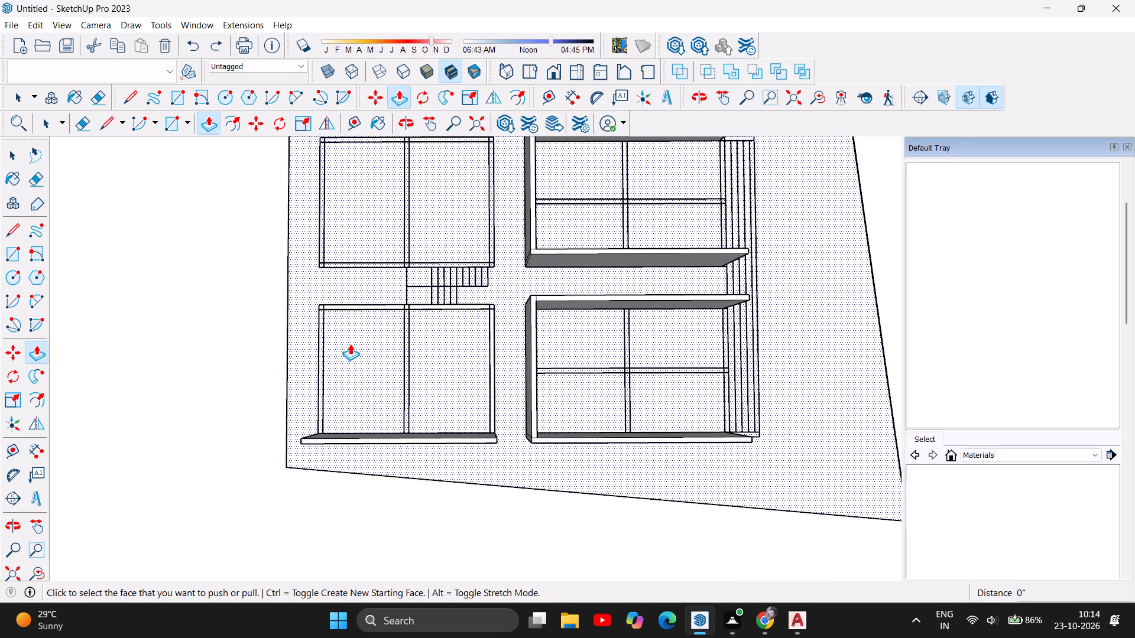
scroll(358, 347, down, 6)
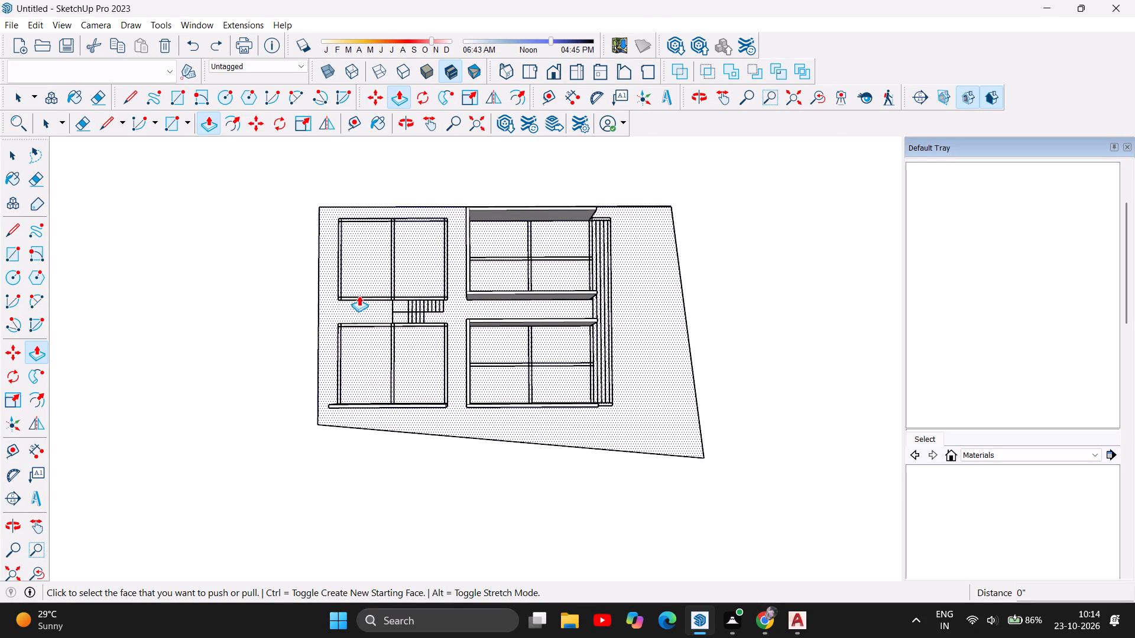
Push/Pull the rear-left block's front wall strip up by 11'.
scroll(444, 350, up, 12)
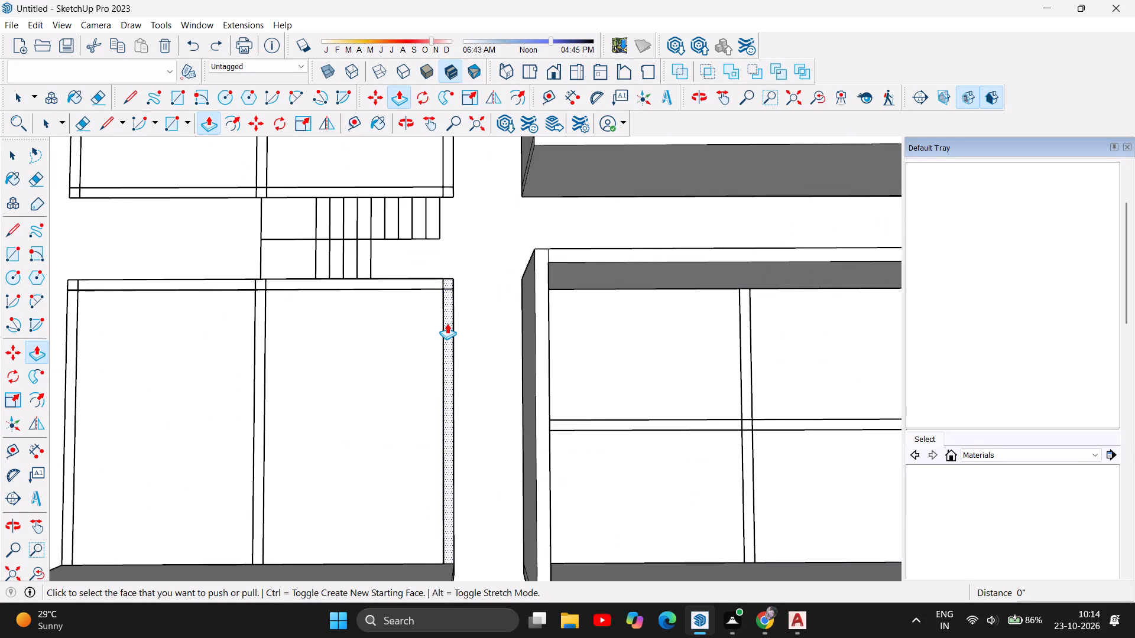
scroll(447, 323, down, 5)
scroll(420, 405, up, 5)
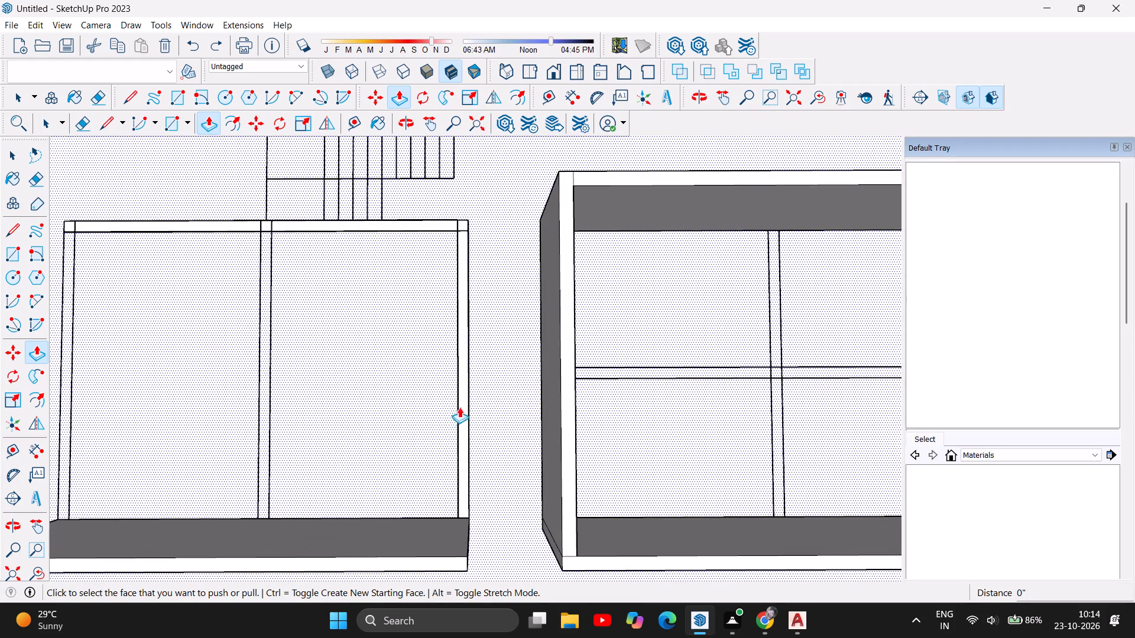
click(462, 403)
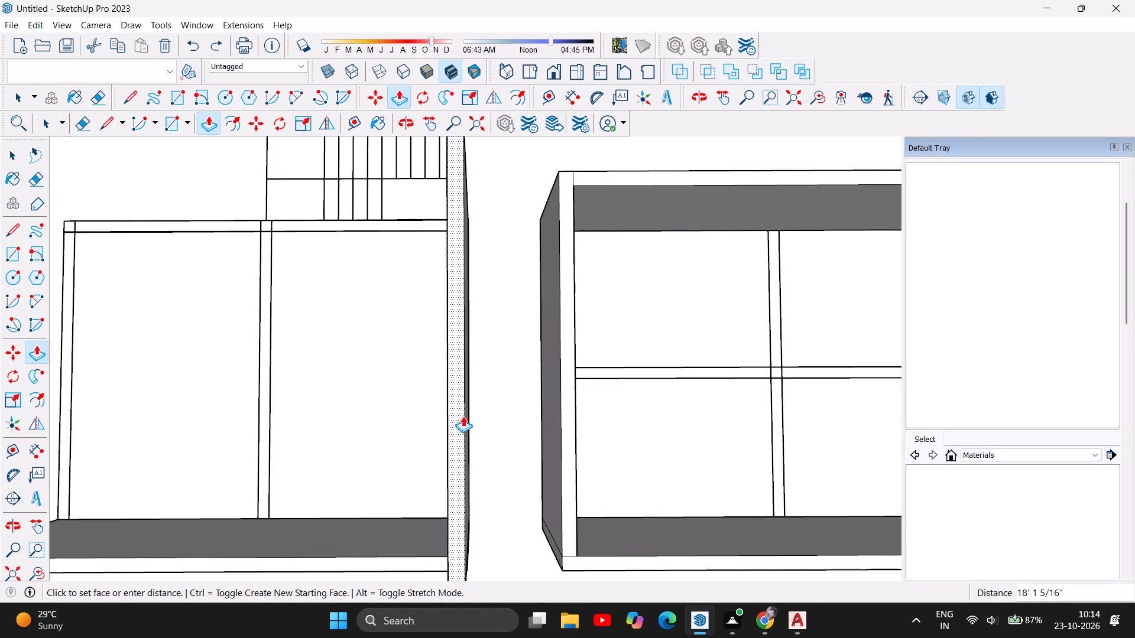
text(11')
key(Return)
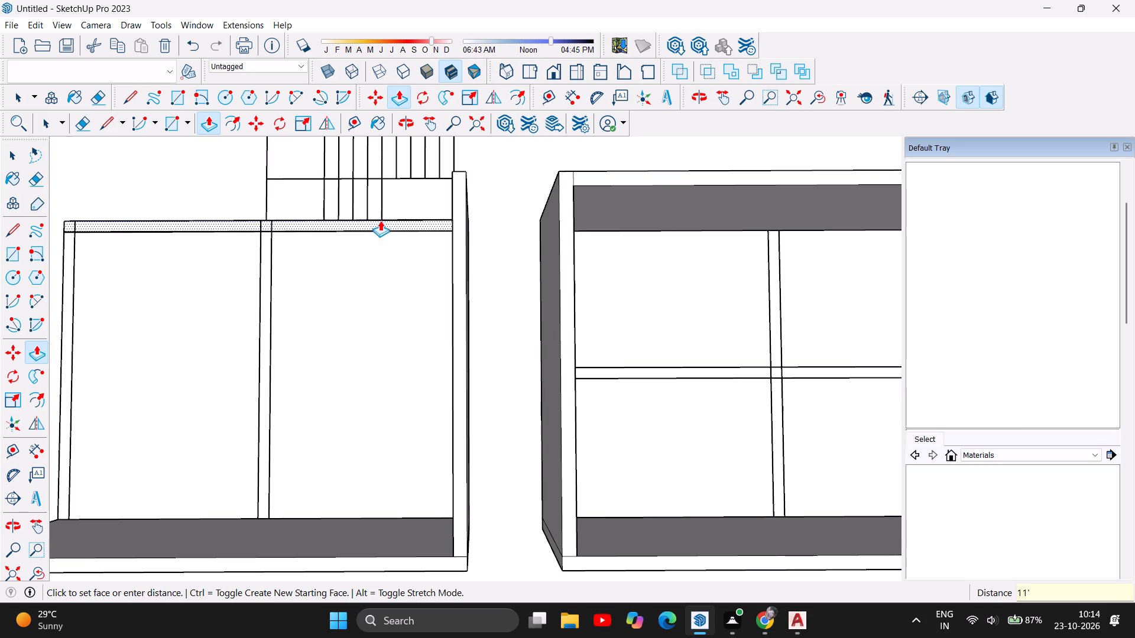
Push/Pull the rear-left block's stair-side wall strip up by 11'.
click(380, 220)
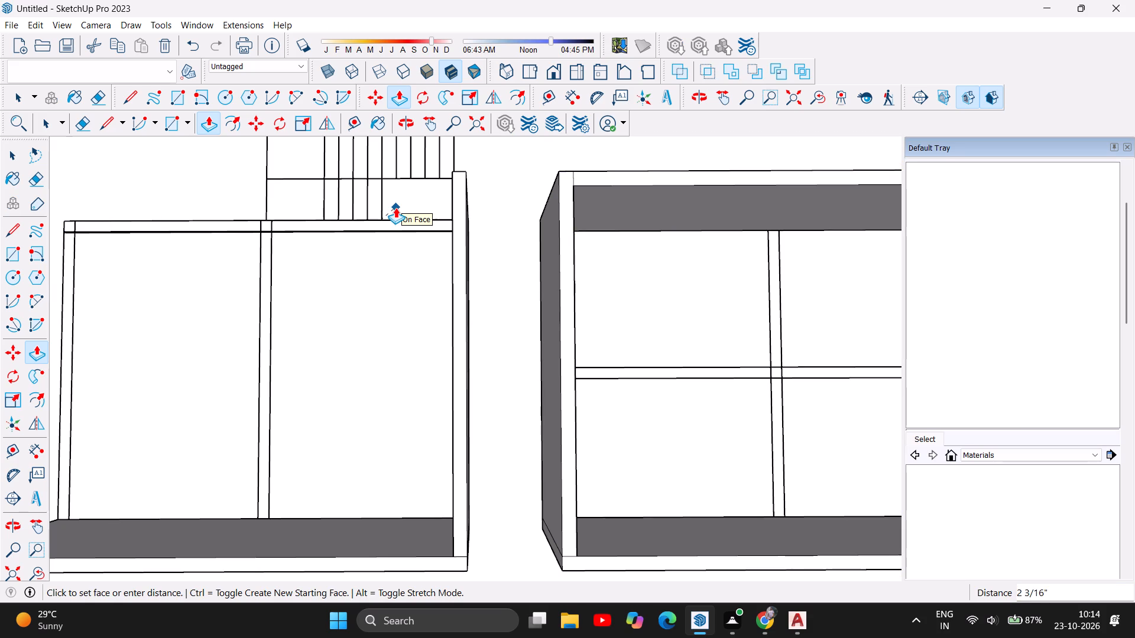
text(11')
key(Return)
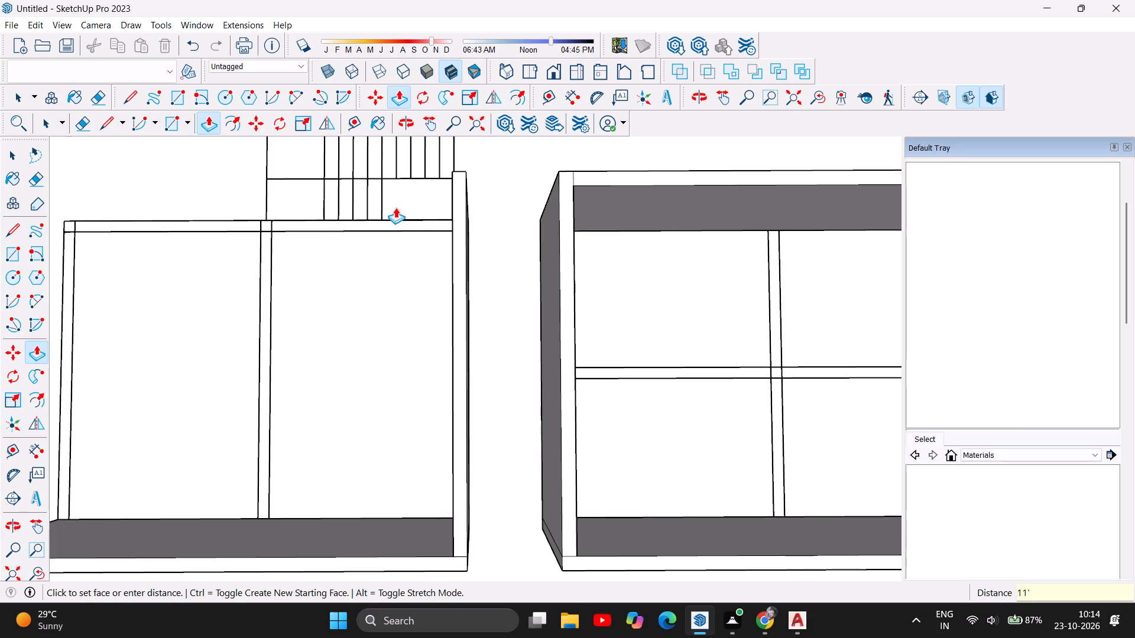
click(403, 222)
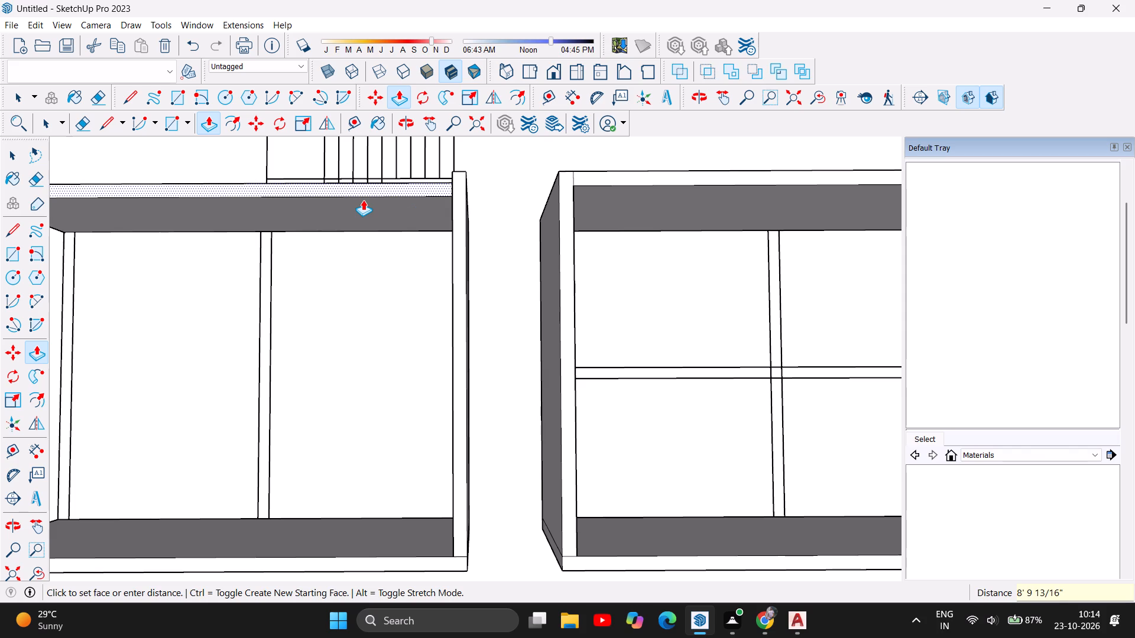
text(11')
key(Return)
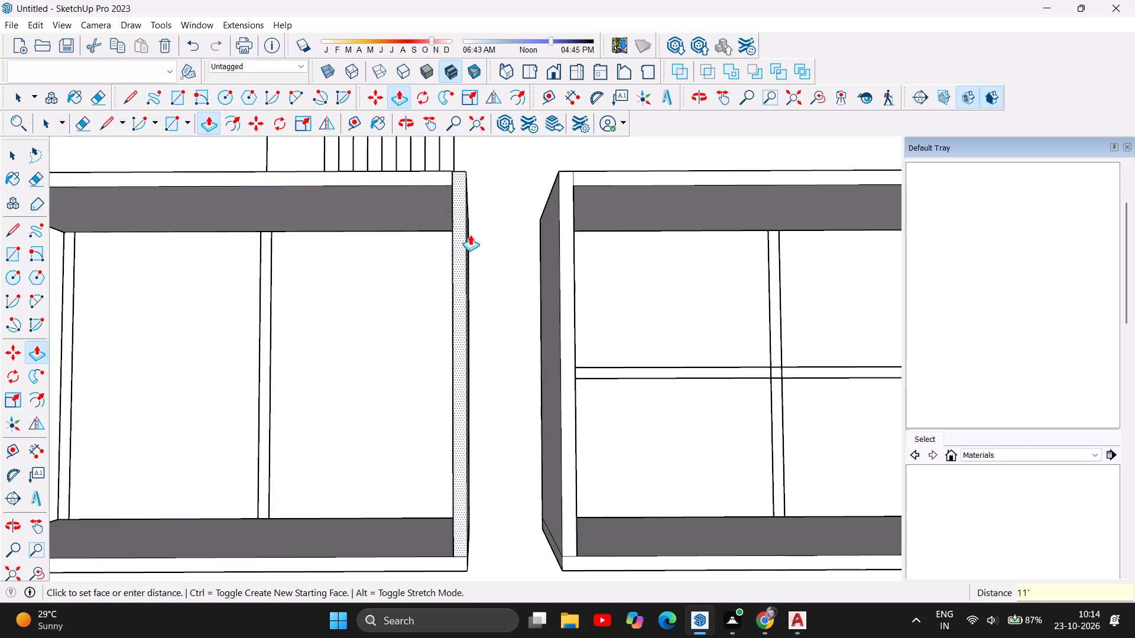
Draw a rectangle of about 21'2" by 9" over the full length of the rear-right block's front wall strip.
scroll(466, 246, down, 18)
scroll(638, 479, down, 6)
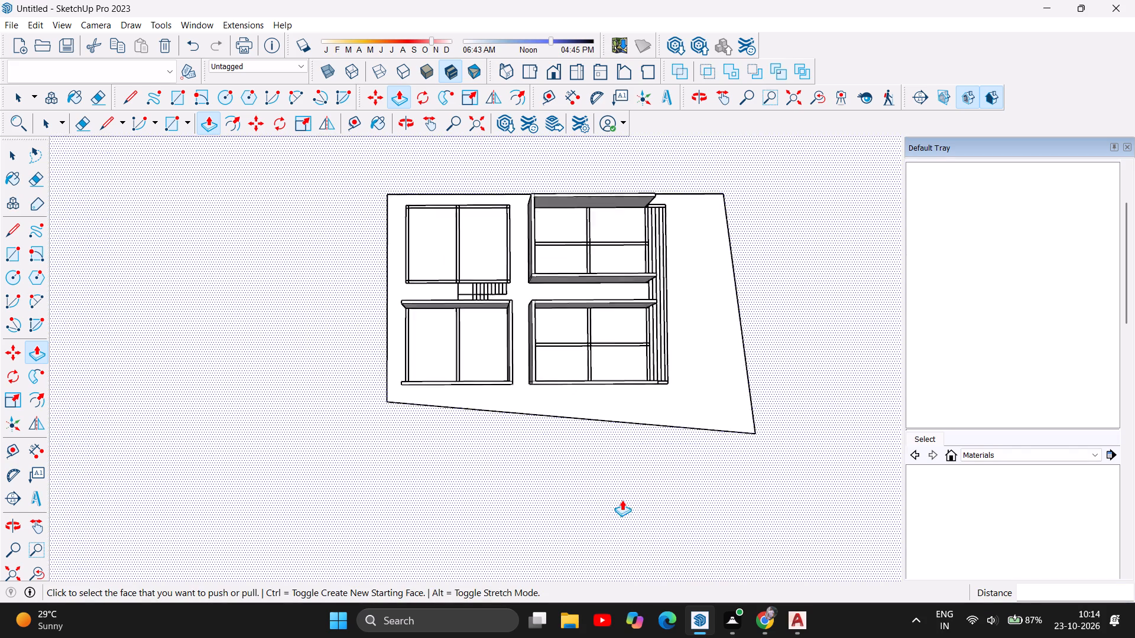
scroll(92, 224, down, 5)
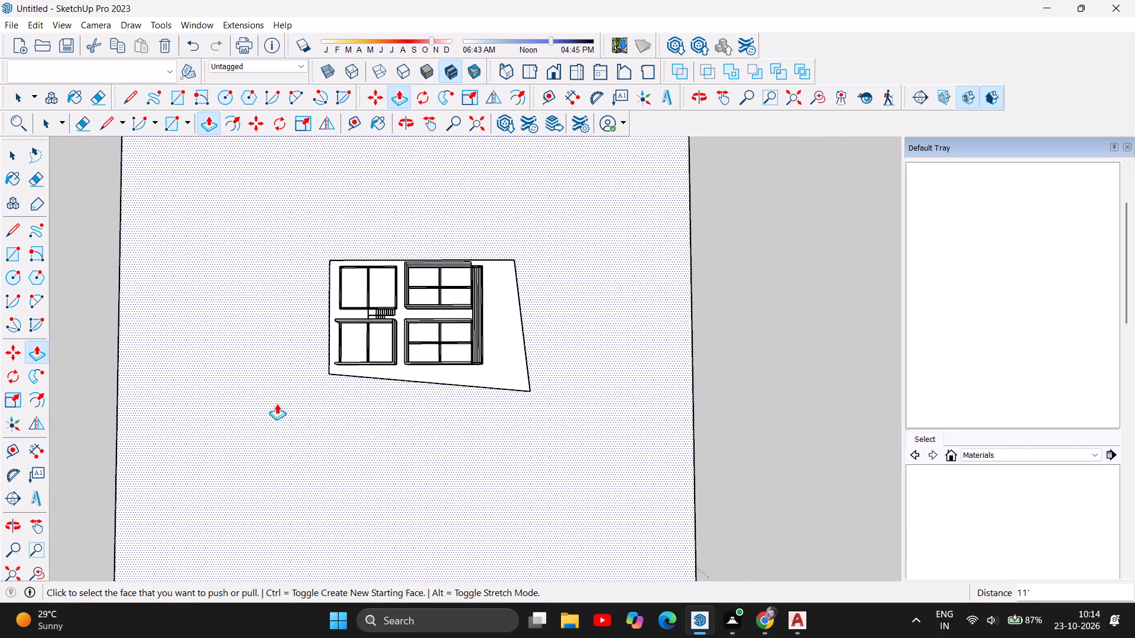
scroll(813, 356, down, 3)
scroll(476, 275, up, 5)
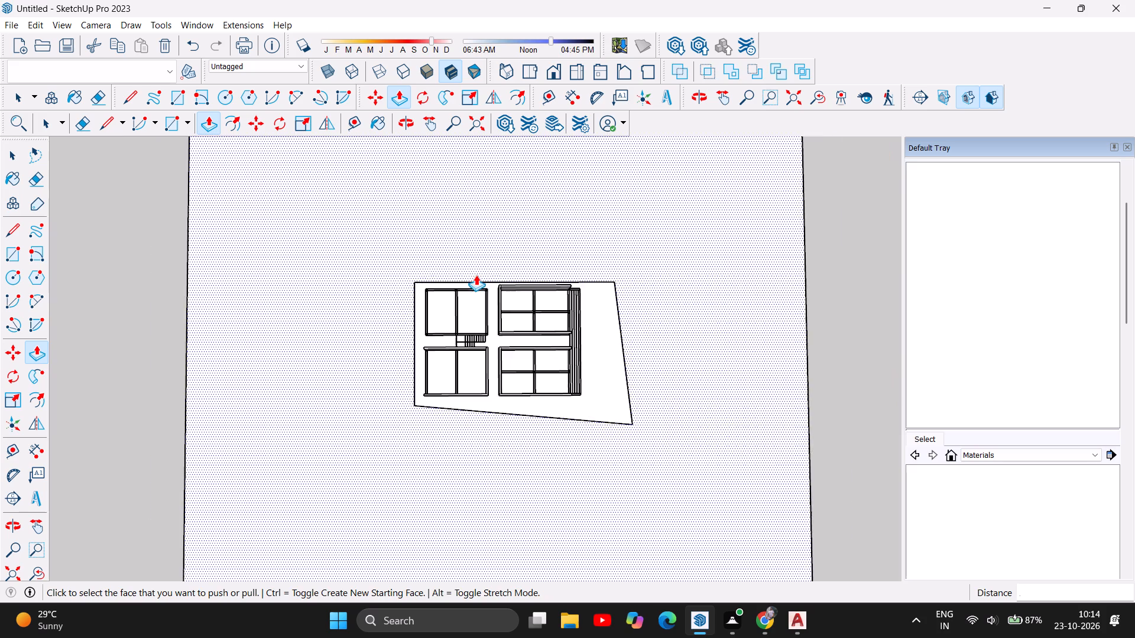
scroll(468, 294, up, 10)
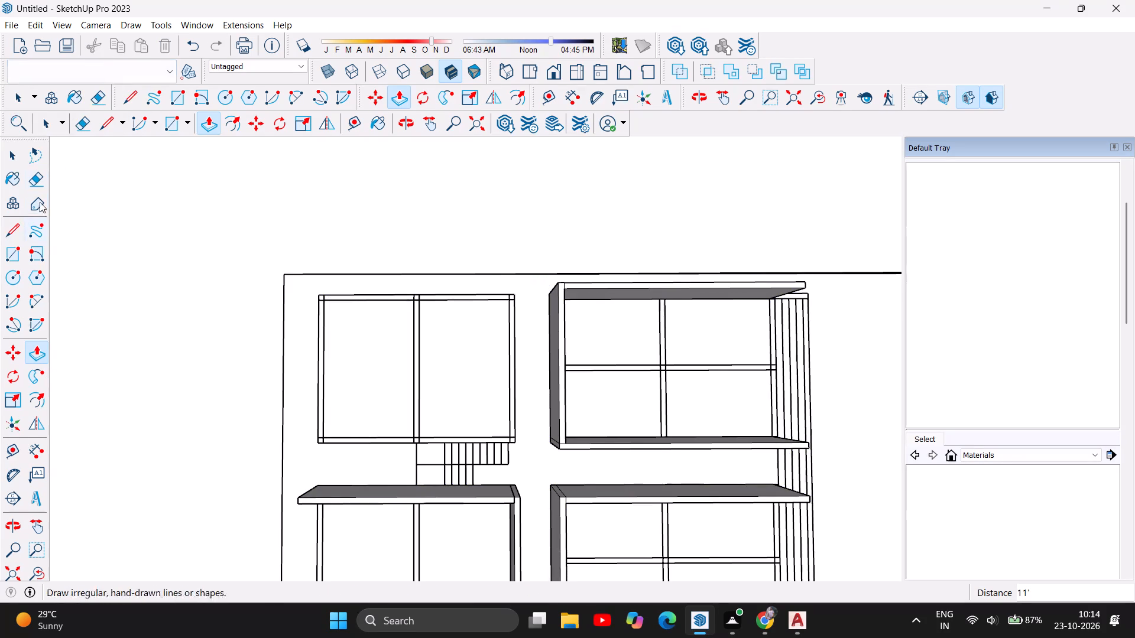
click(180, 97)
scroll(572, 441, up, 3)
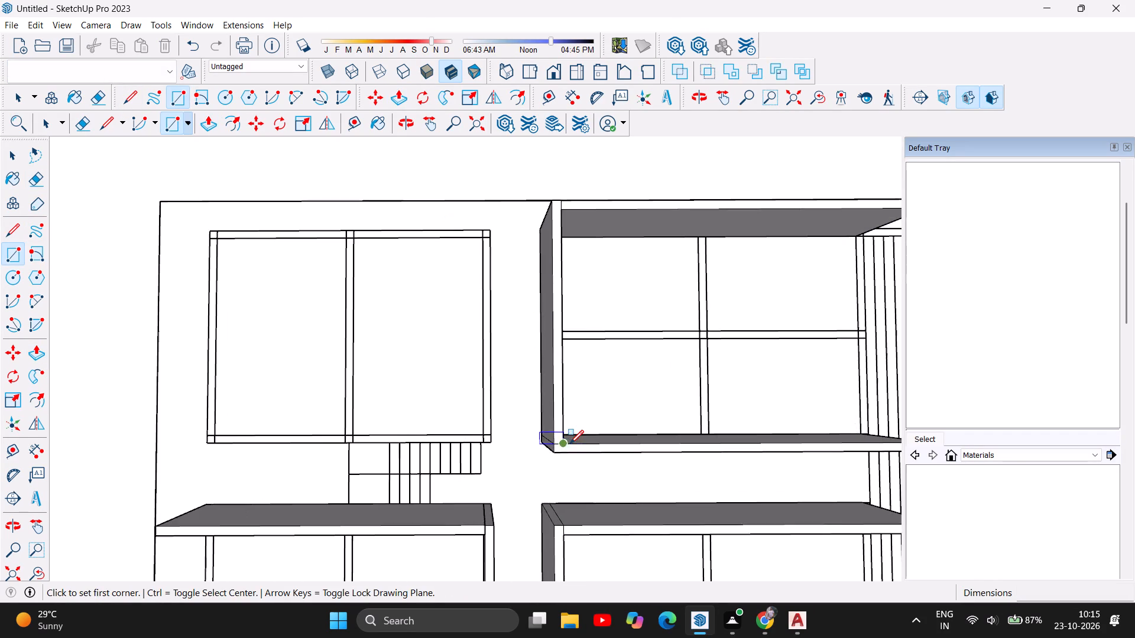
scroll(570, 444, up, 1)
scroll(502, 253, up, 3)
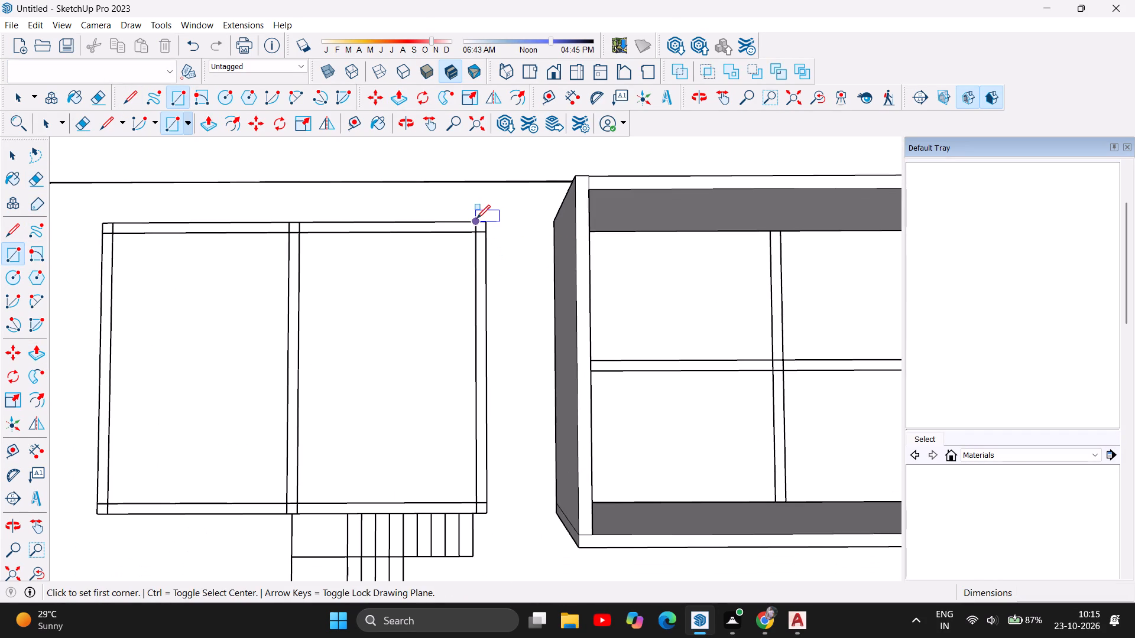
click(475, 220)
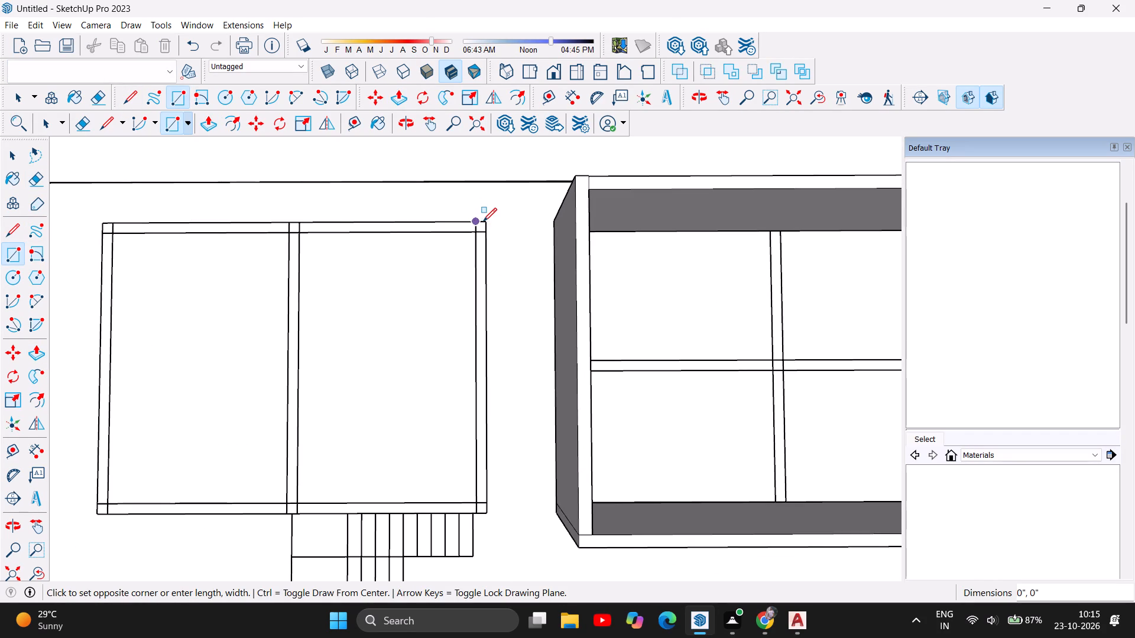
click(485, 222)
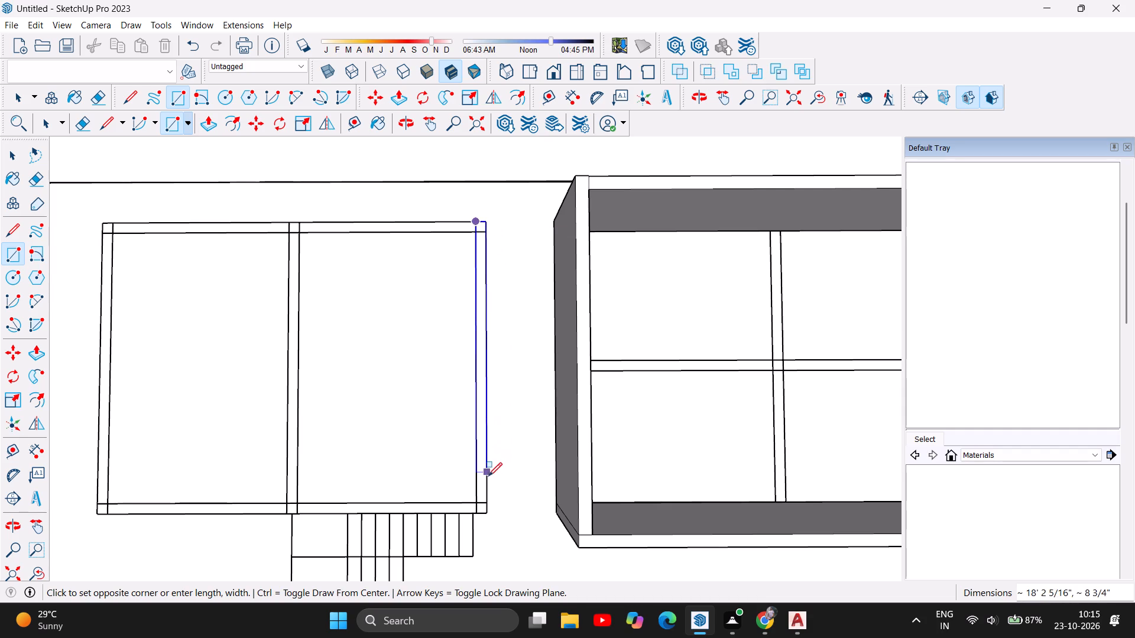
click(487, 511)
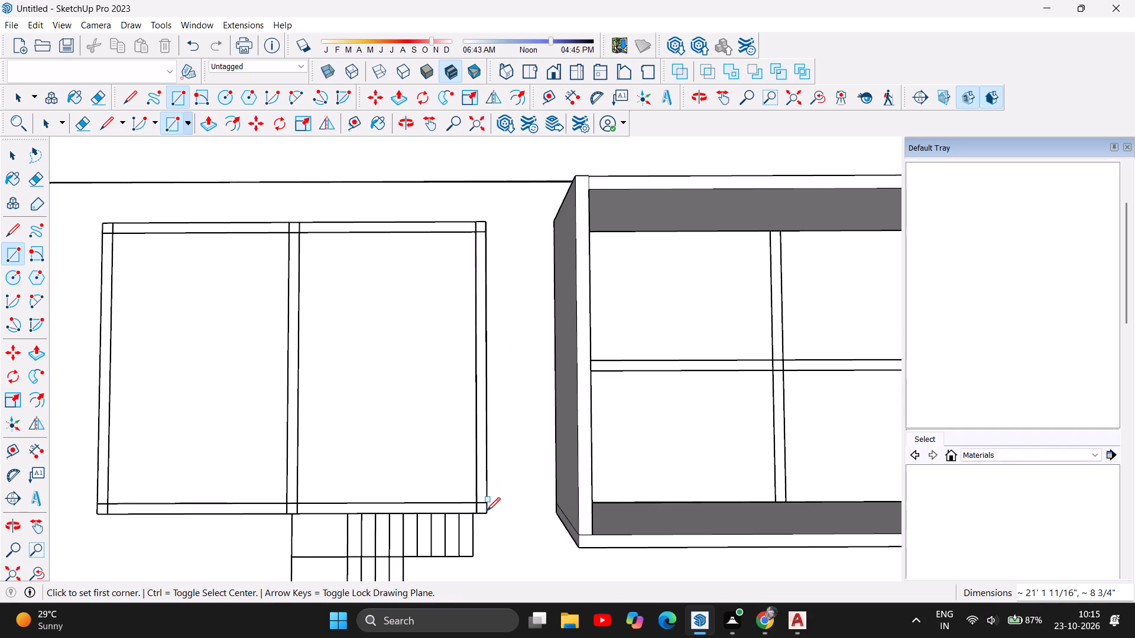
Draw a 27'3" by 9" rectangle over the rear-right block's outer side wall strip, from the rear corner to the front wall strip.
click(102, 222)
click(103, 233)
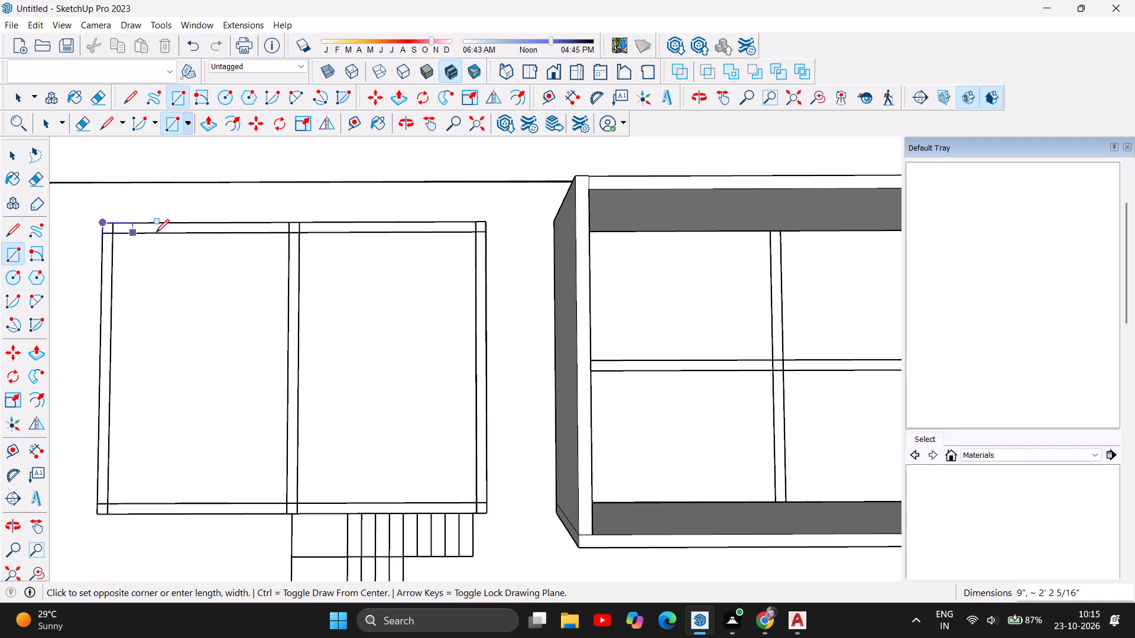
click(474, 233)
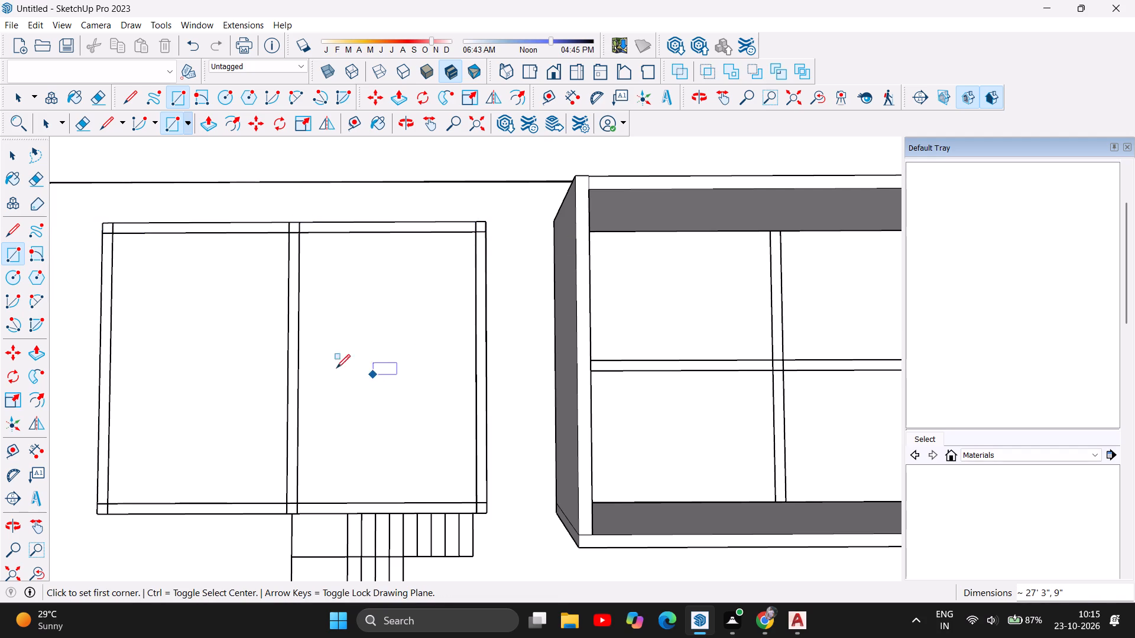
Draw a rectangle of about 20'4" by 9" over the rear-right block's rear wall strip, from the outer side strip to the stair-side edge.
scroll(471, 214, up, 15)
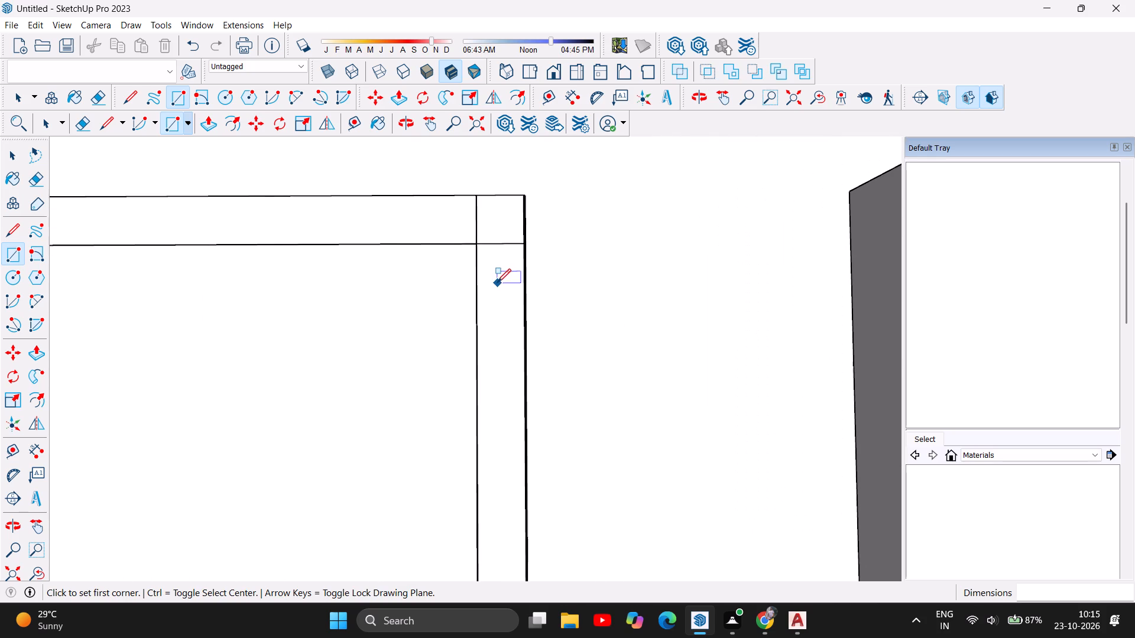
scroll(498, 240, down, 19)
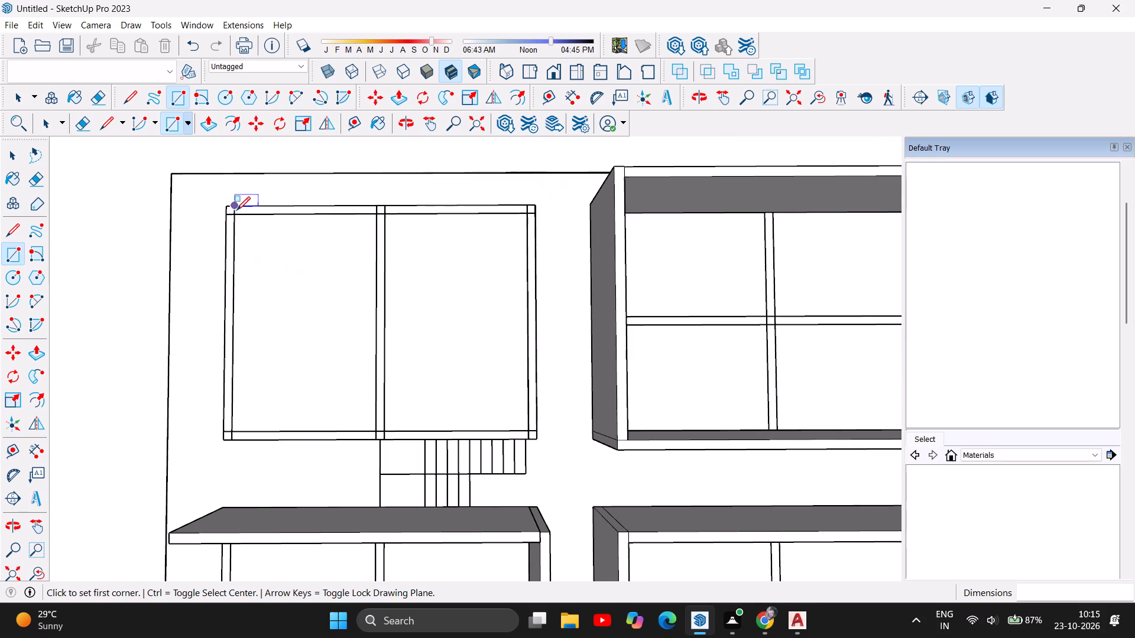
scroll(235, 210, up, 5)
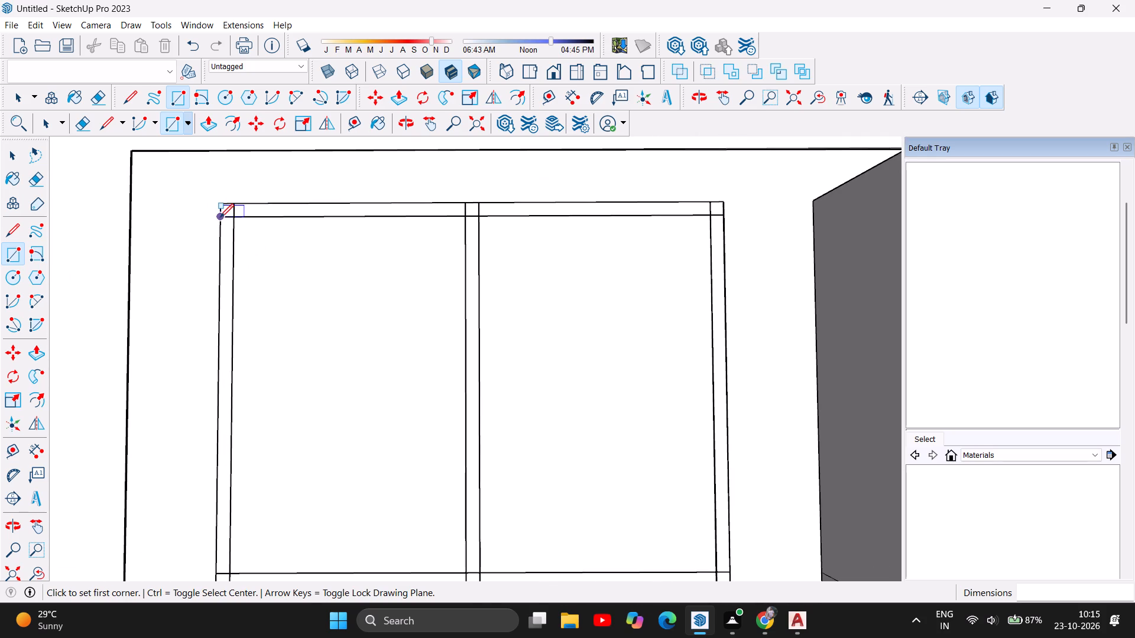
click(220, 217)
click(234, 219)
scroll(234, 262, down, 11)
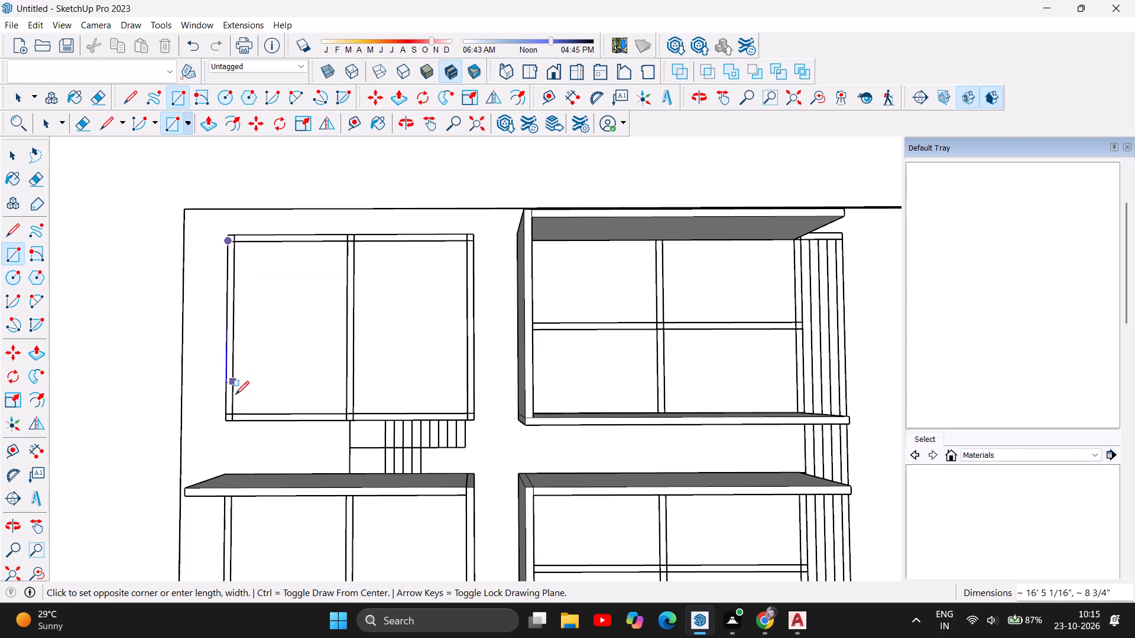
scroll(234, 403, up, 5)
click(232, 425)
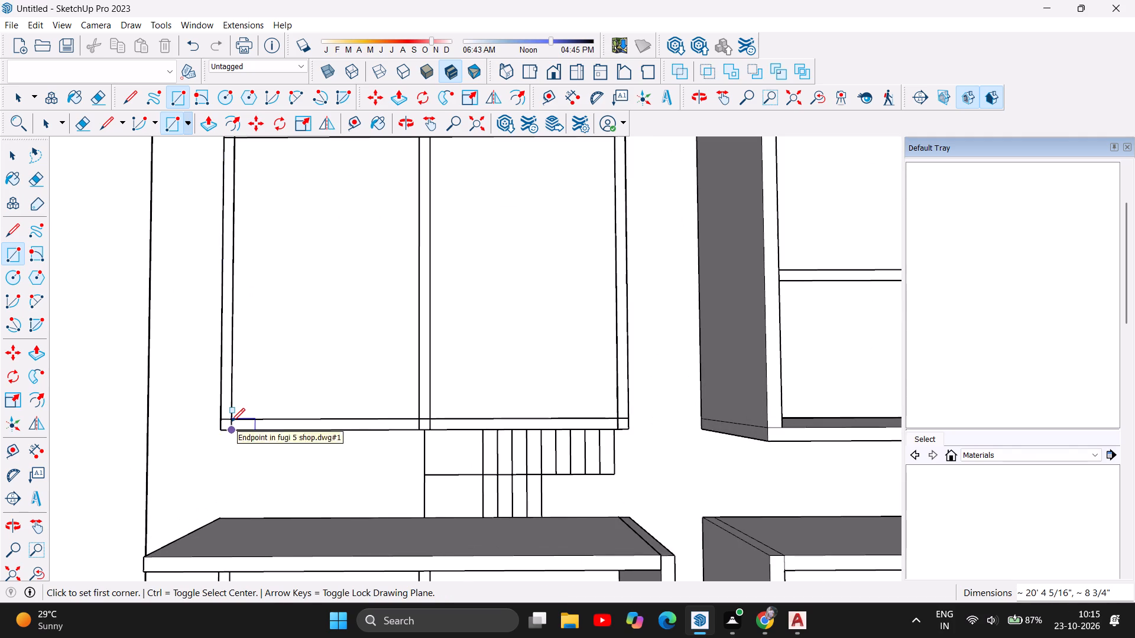
Draw a rectangle of about 26'6" by 9" over the rear-right block's stair-side wall strip, between the rear and front wall strips.
click(231, 417)
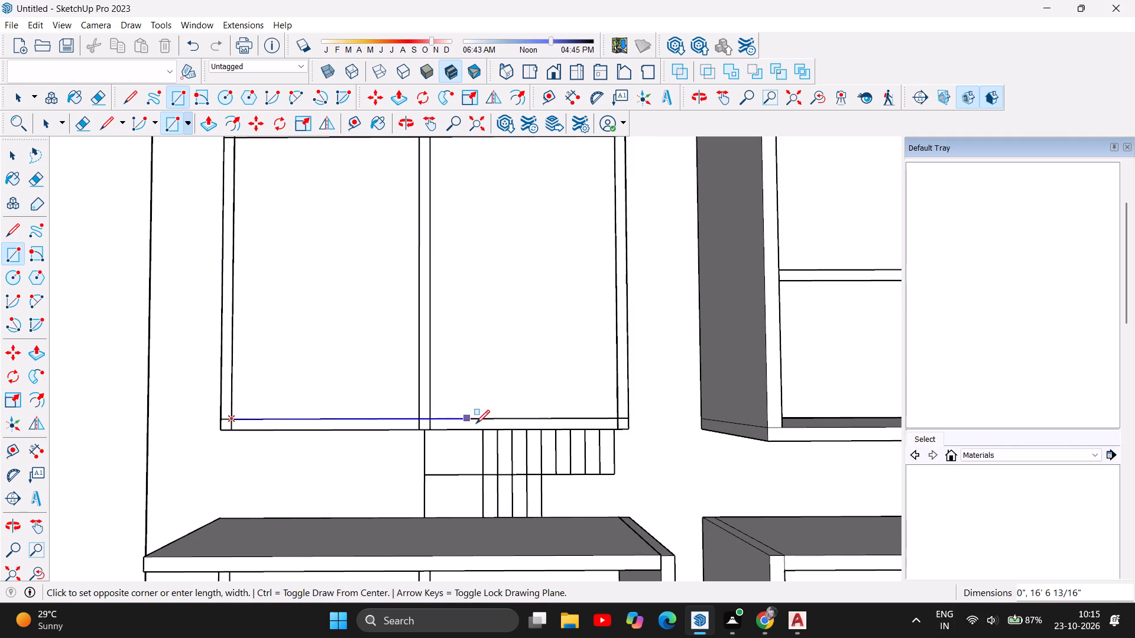
click(620, 428)
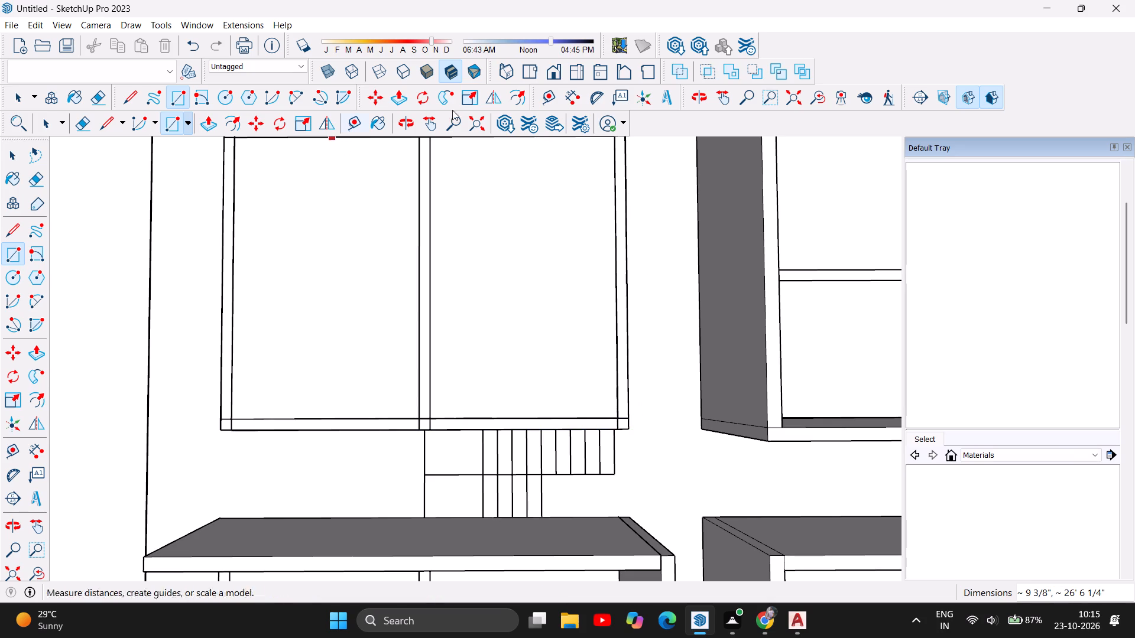
Push/Pull the rear-right block's rear wall strip up by 11'.
click(394, 93)
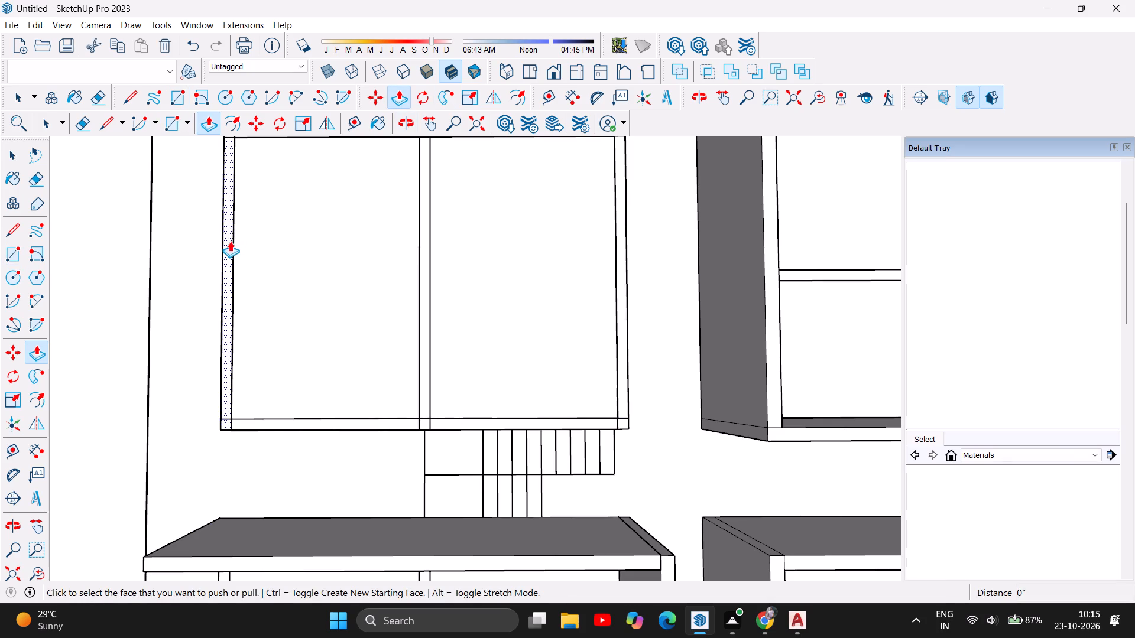
click(230, 241)
text(11')
key(Return)
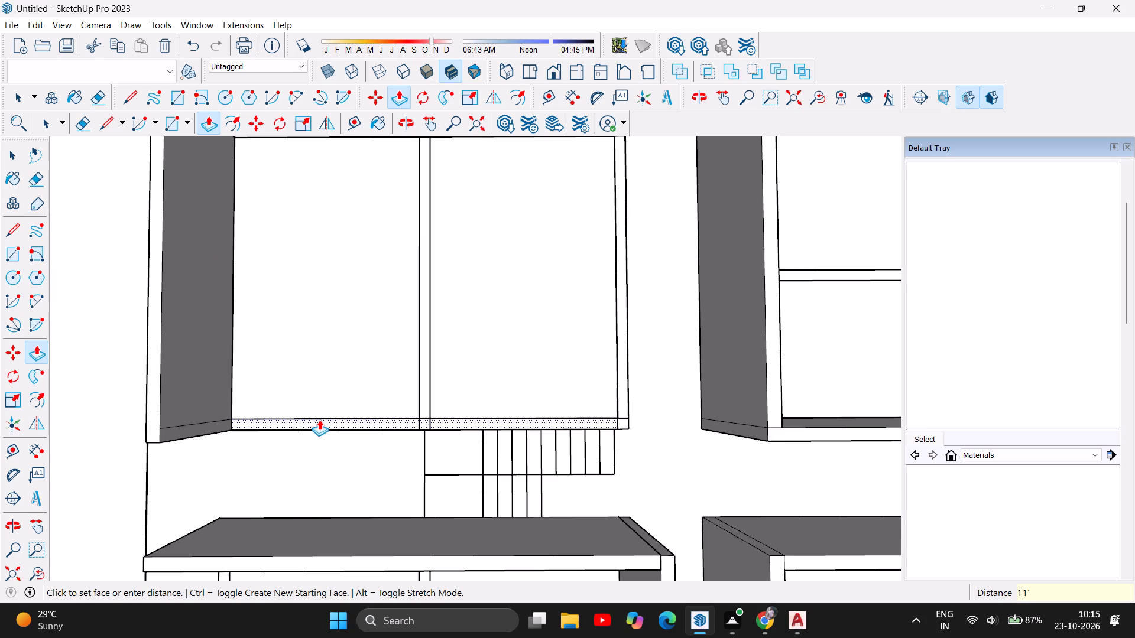
Push/Pull the rear-right block's stair-side wall strip up by 11'.
click(319, 419)
text(11')
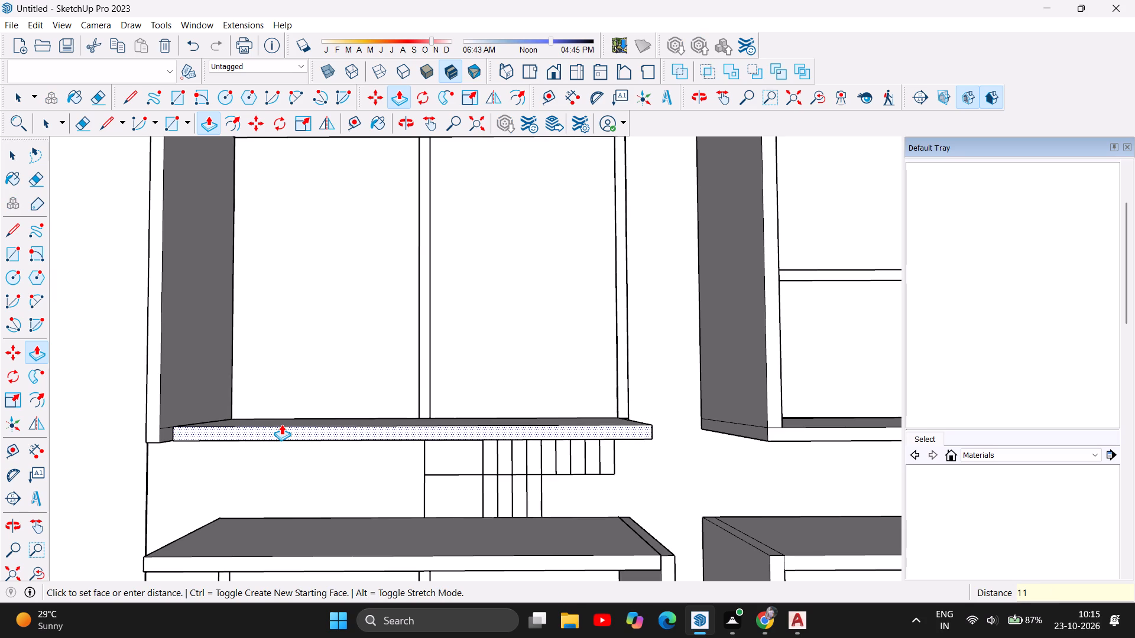
key(Return)
Push/Pull the rear-right block's front wall strip up by 11'.
click(622, 307)
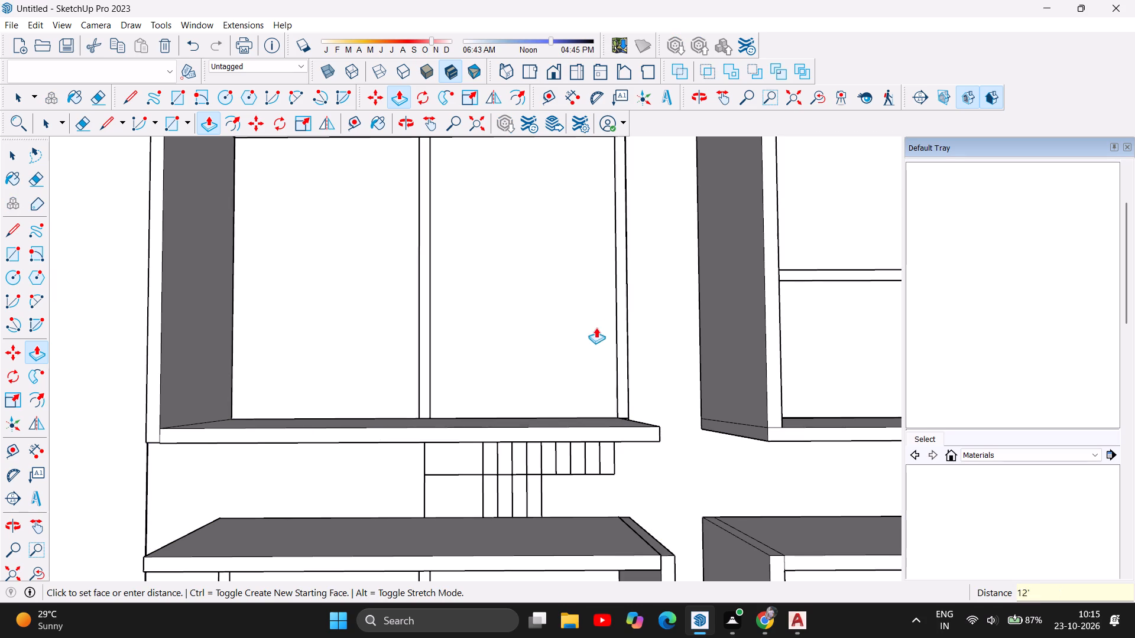
click(625, 314)
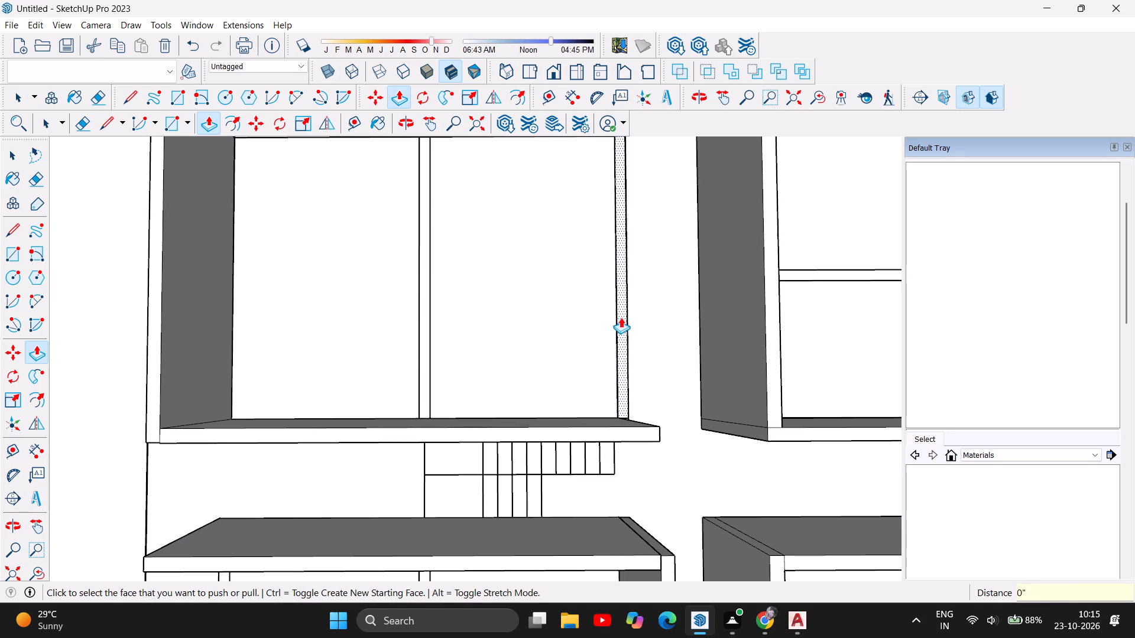
click(621, 317)
text(11')
key(Return)
Push/Pull the rear-right block's outer side wall strip up by 11' to close the block's perimeter.
scroll(628, 491, down, 6)
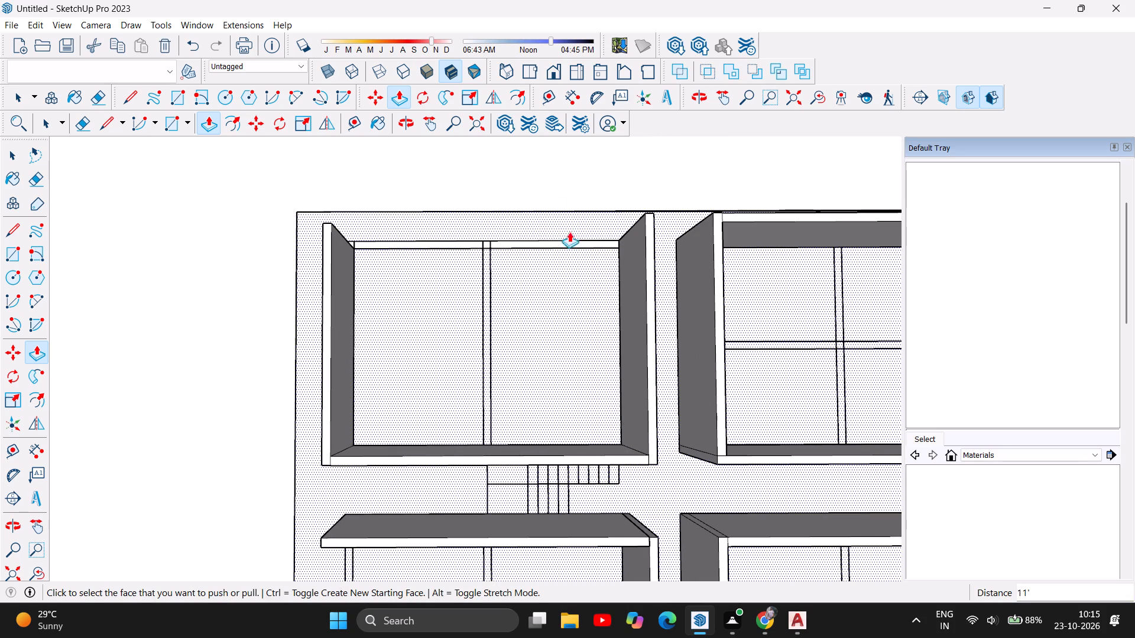
scroll(442, 239, up, 6)
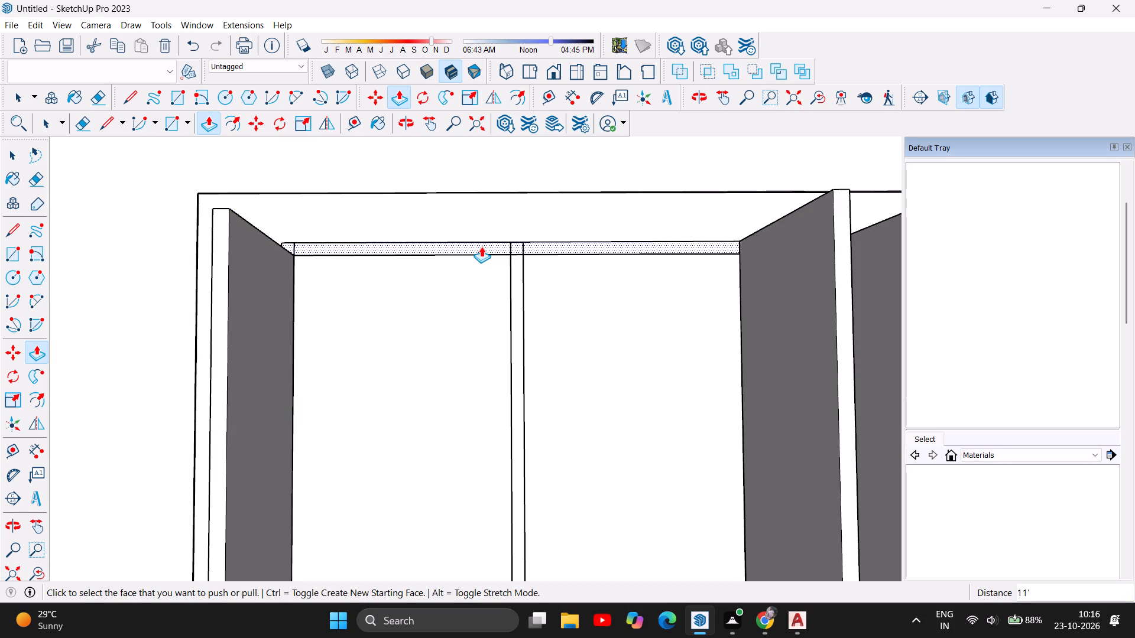
click(481, 245)
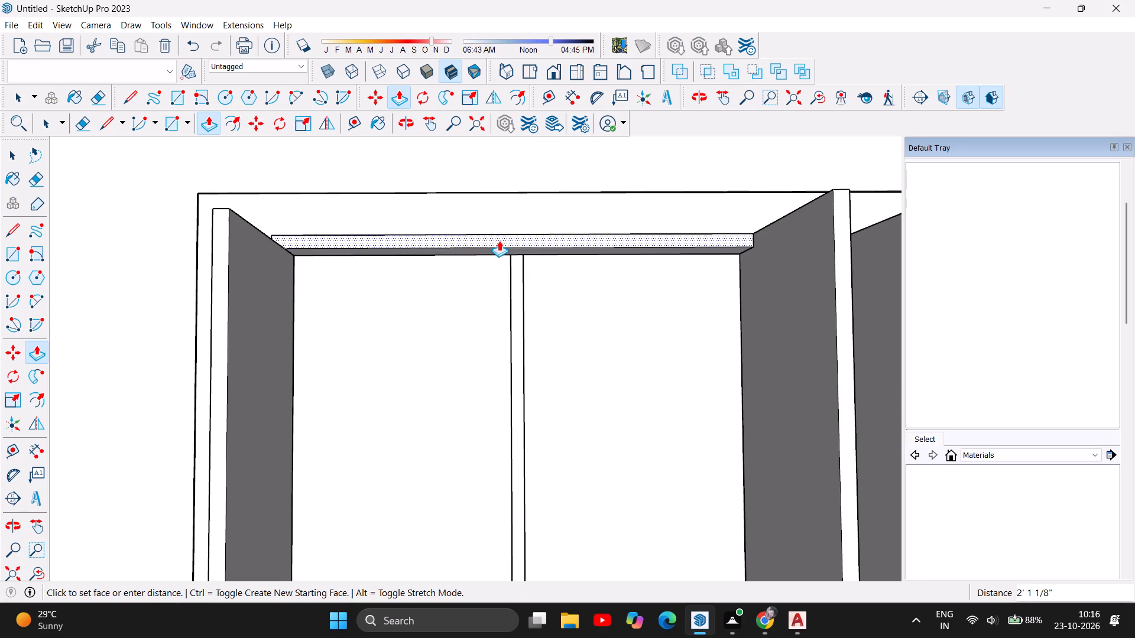
text(11')
key(Return)
scroll(478, 276, down, 4)
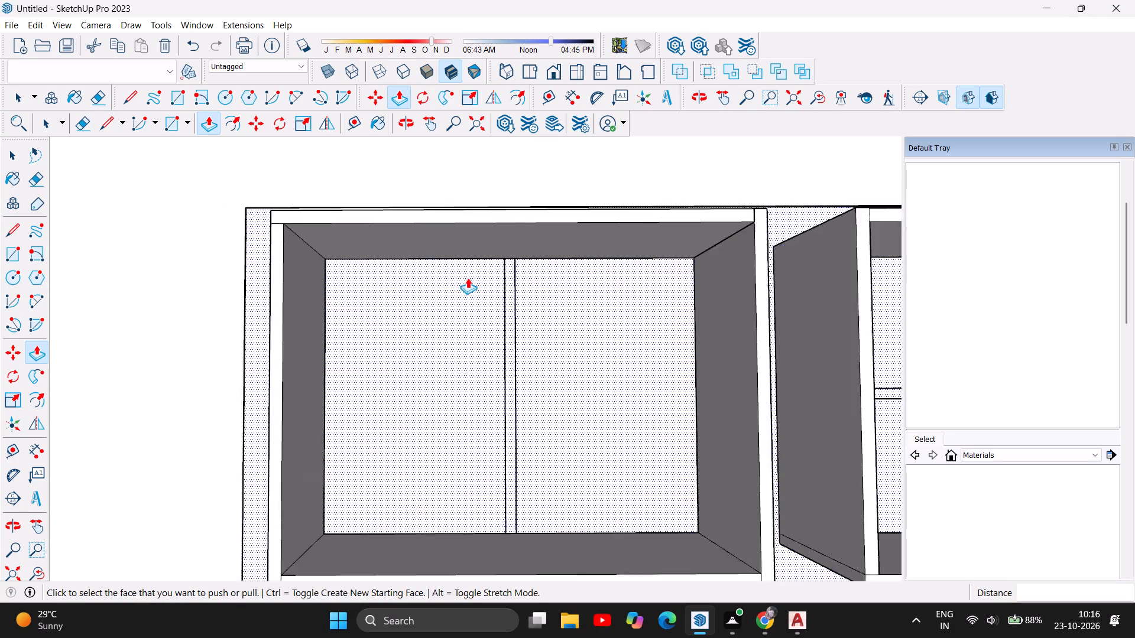
Inspect the raised walls of the four shop blocks from the front, sides and rear.
scroll(468, 278, down, 7)
scroll(196, 255, down, 10)
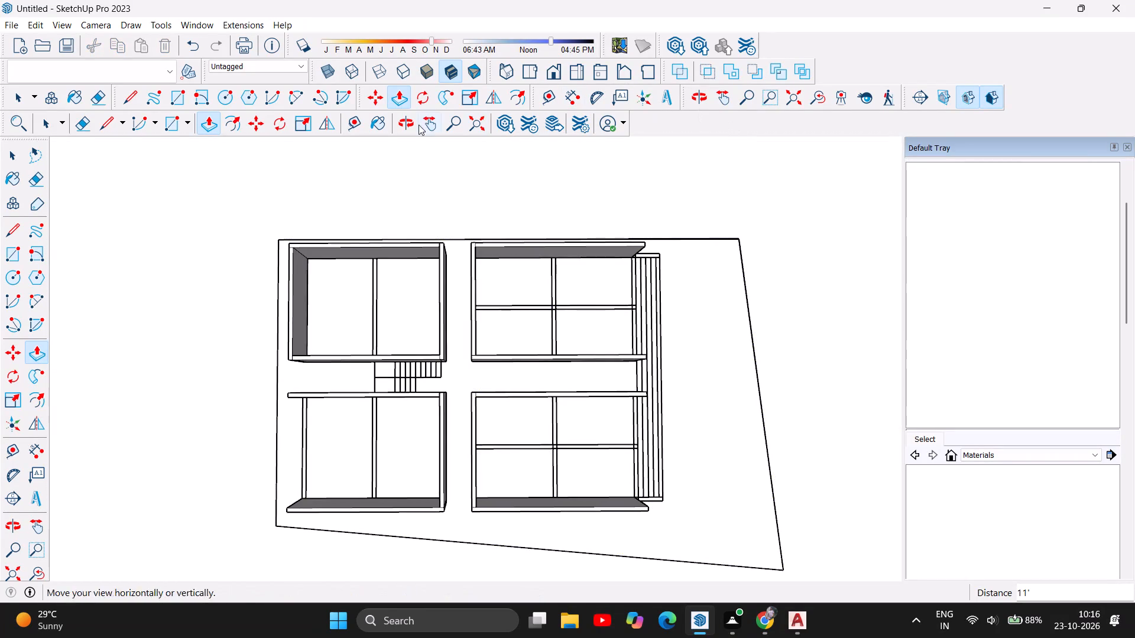
click(402, 118)
drag(647, 379, 272, 153)
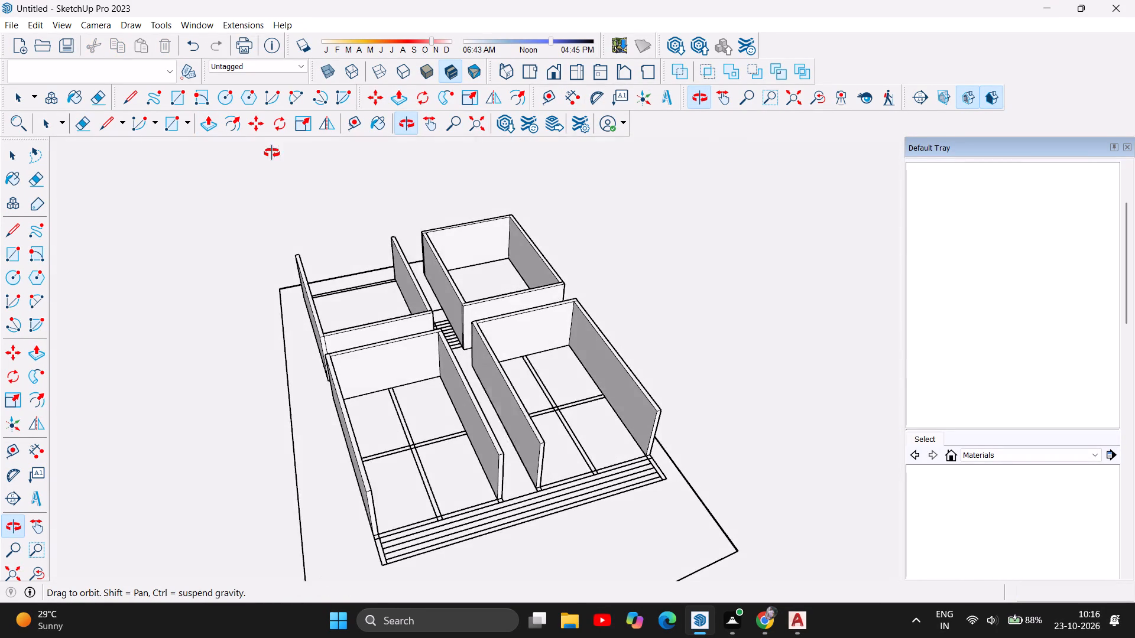
drag(272, 153, 278, 154)
drag(758, 366, 344, 255)
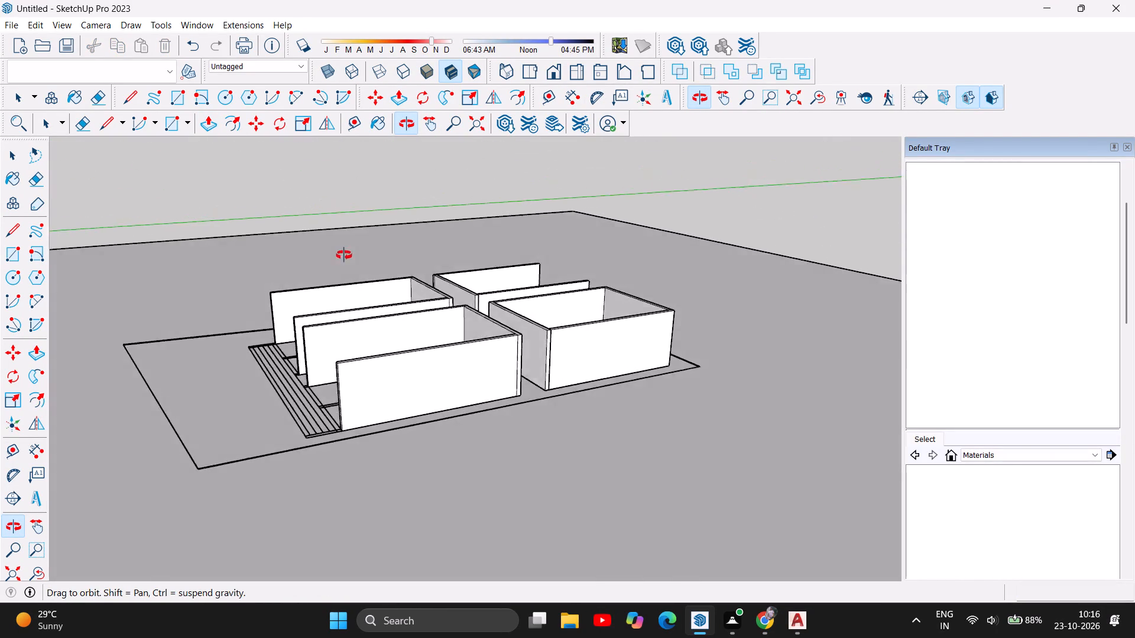
drag(344, 255, 794, 250)
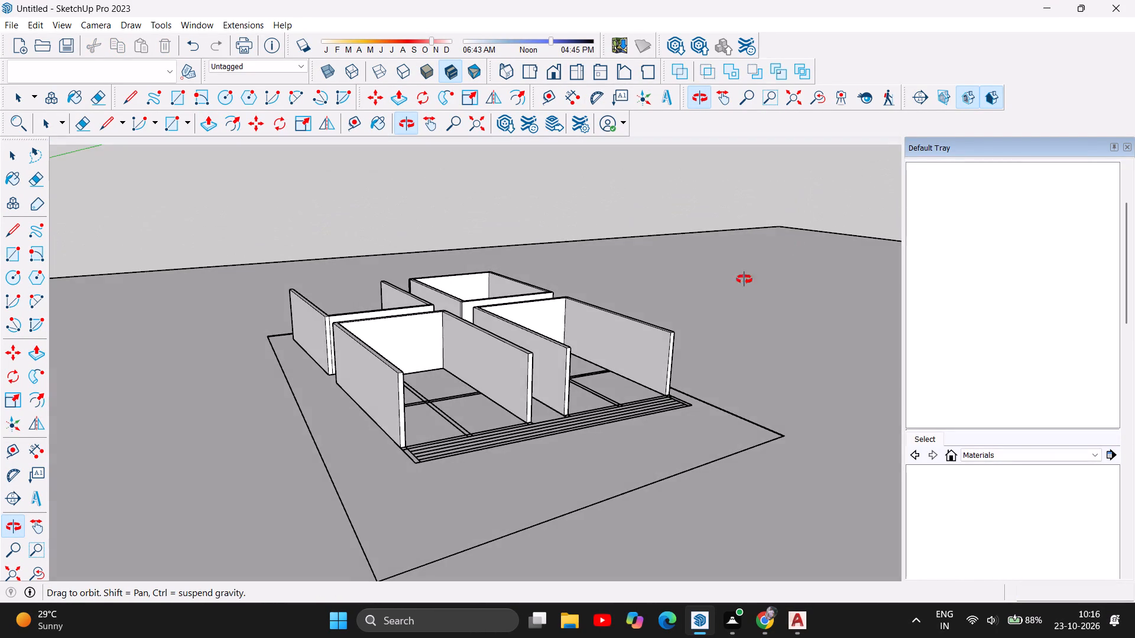
drag(371, 418, 725, 393)
drag(400, 414, 775, 428)
drag(452, 435, 799, 424)
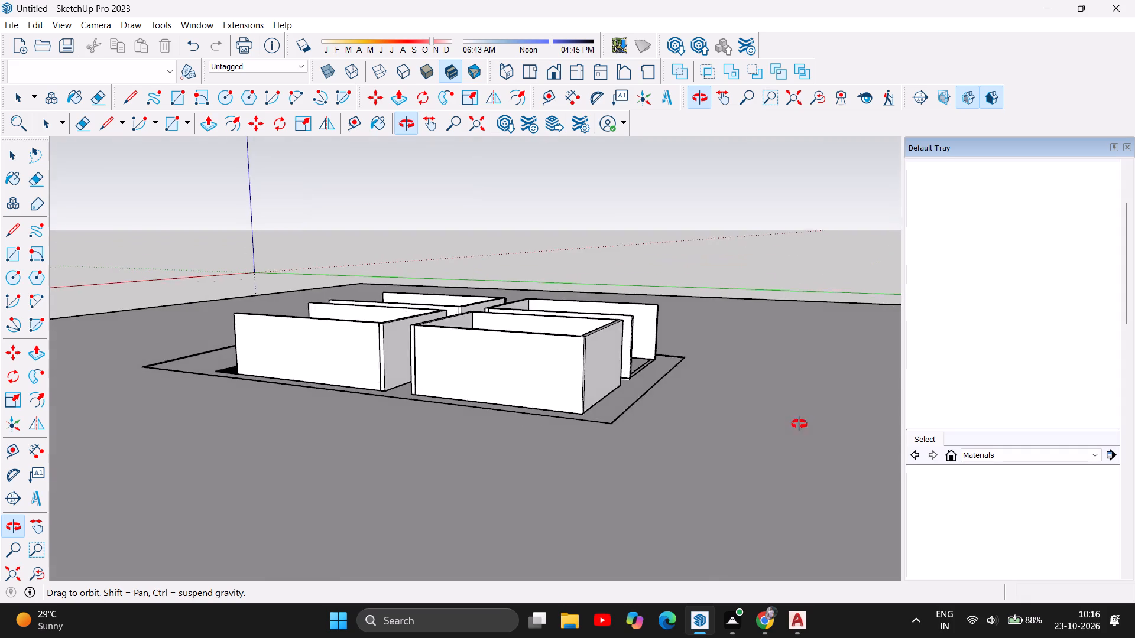
drag(799, 424, 800, 424)
drag(327, 419, 666, 399)
drag(199, 401, 801, 489)
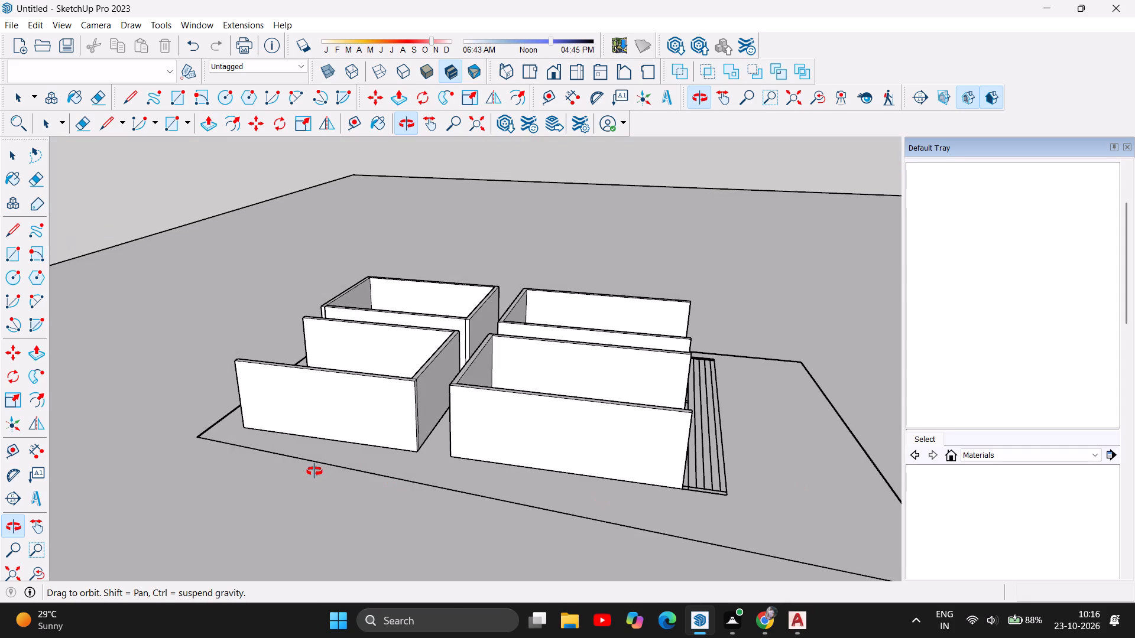
drag(678, 497, 310, 496)
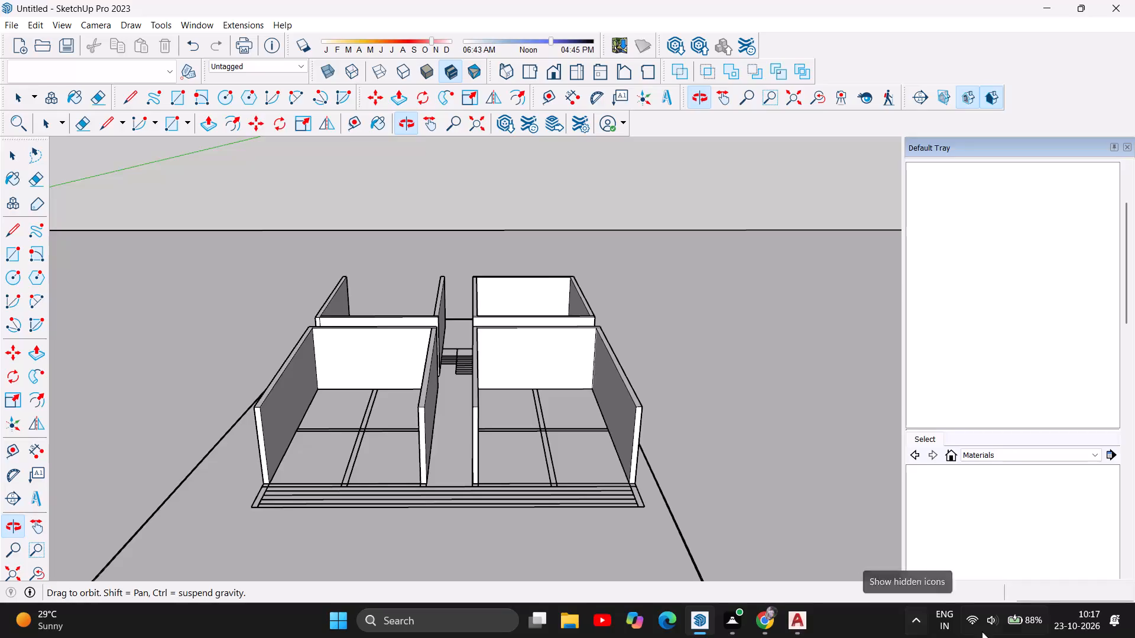
drag(539, 501, 272, 455)
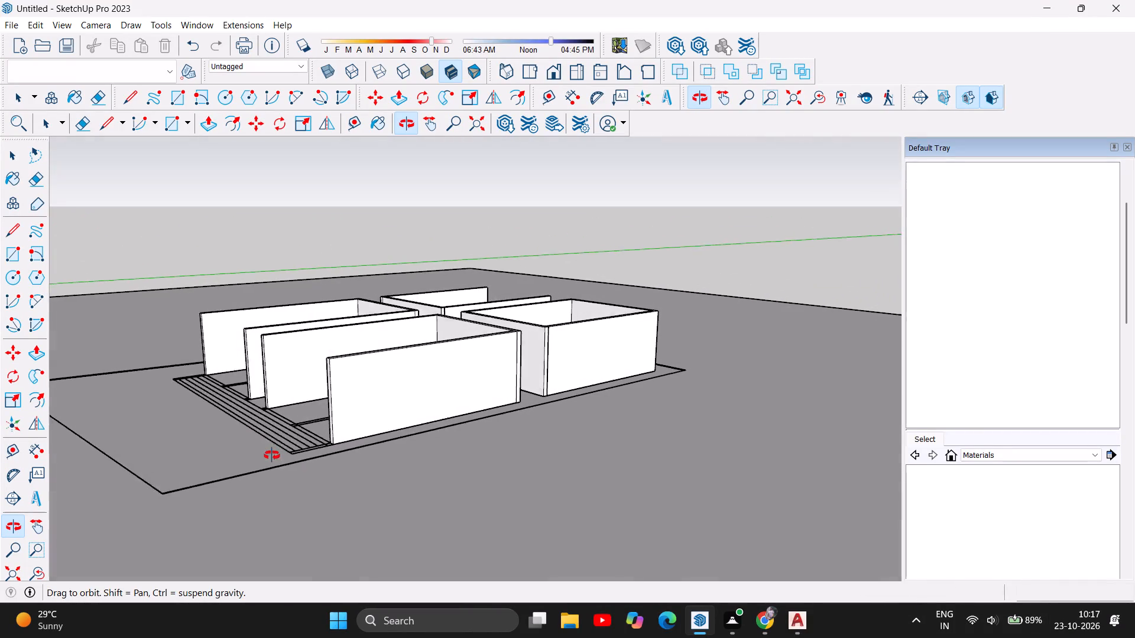
drag(272, 455, 266, 454)
drag(585, 410, 419, 395)
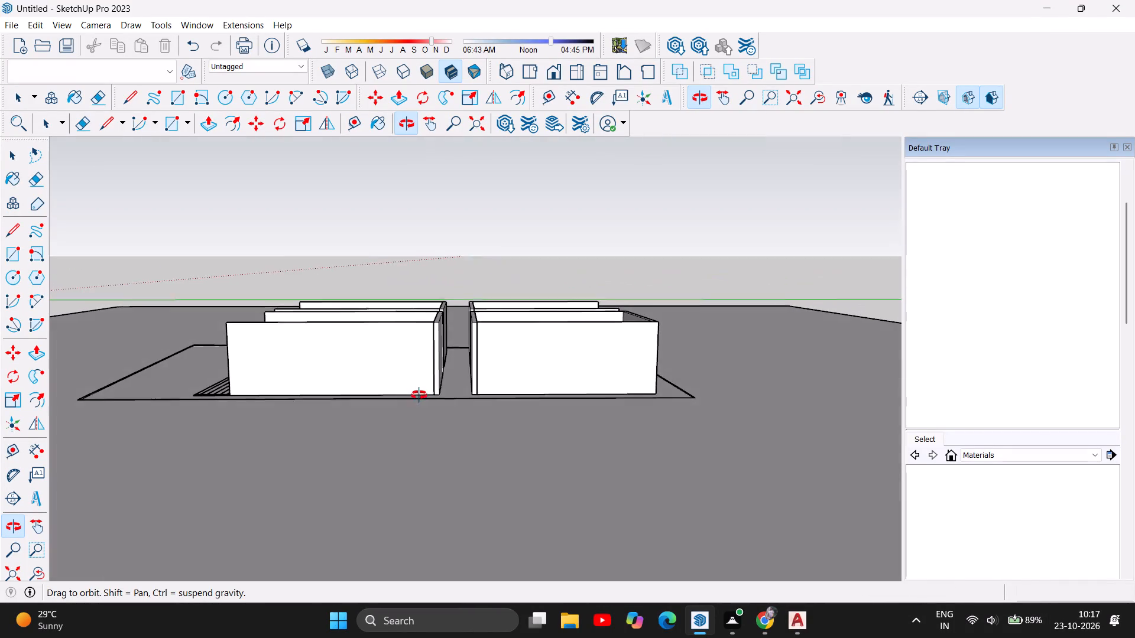
drag(419, 395, 420, 395)
Examine the central passage between the shop blocks and the staircase outline on its floor.
scroll(468, 346, up, 11)
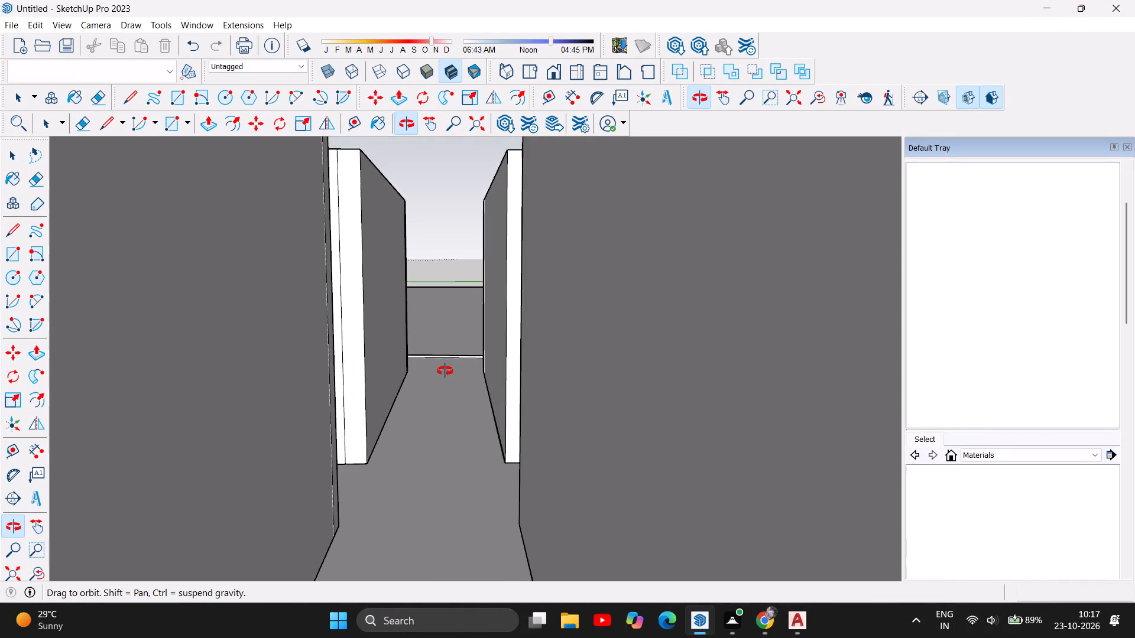
scroll(445, 371, up, 9)
scroll(451, 302, up, 1)
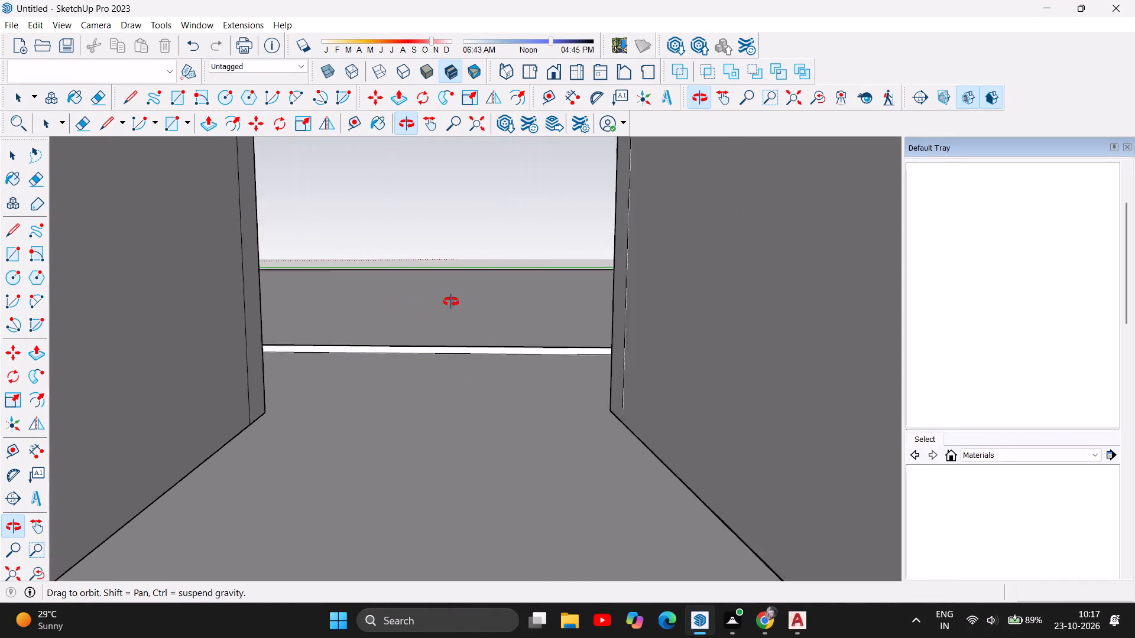
scroll(451, 302, up, 3)
drag(457, 474, 478, 418)
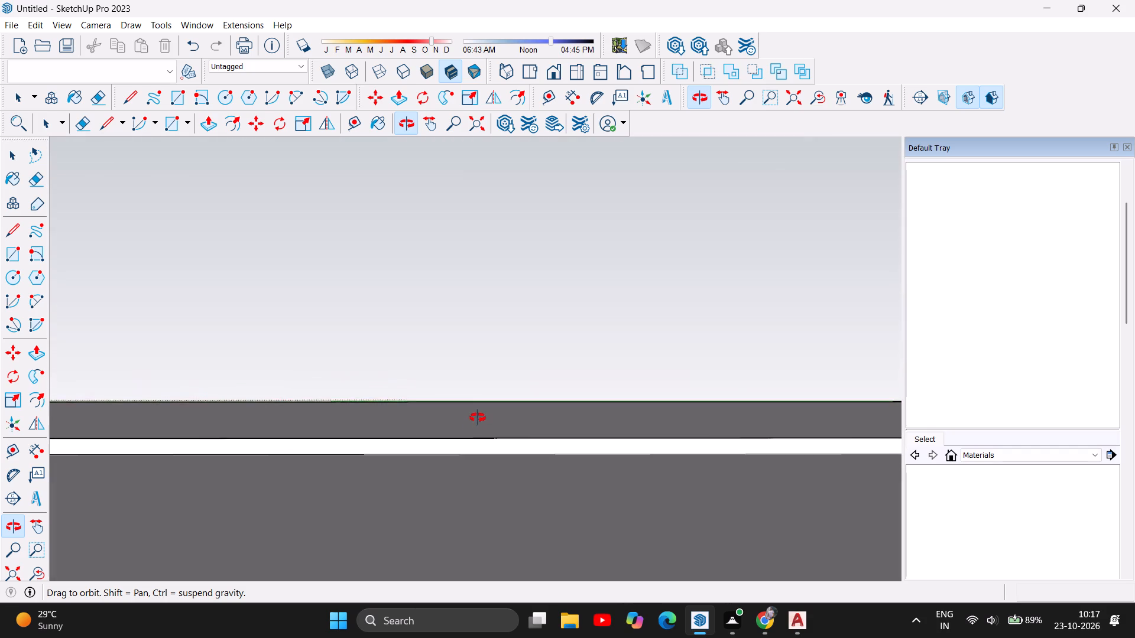
drag(478, 418, 465, 472)
scroll(468, 471, down, 7)
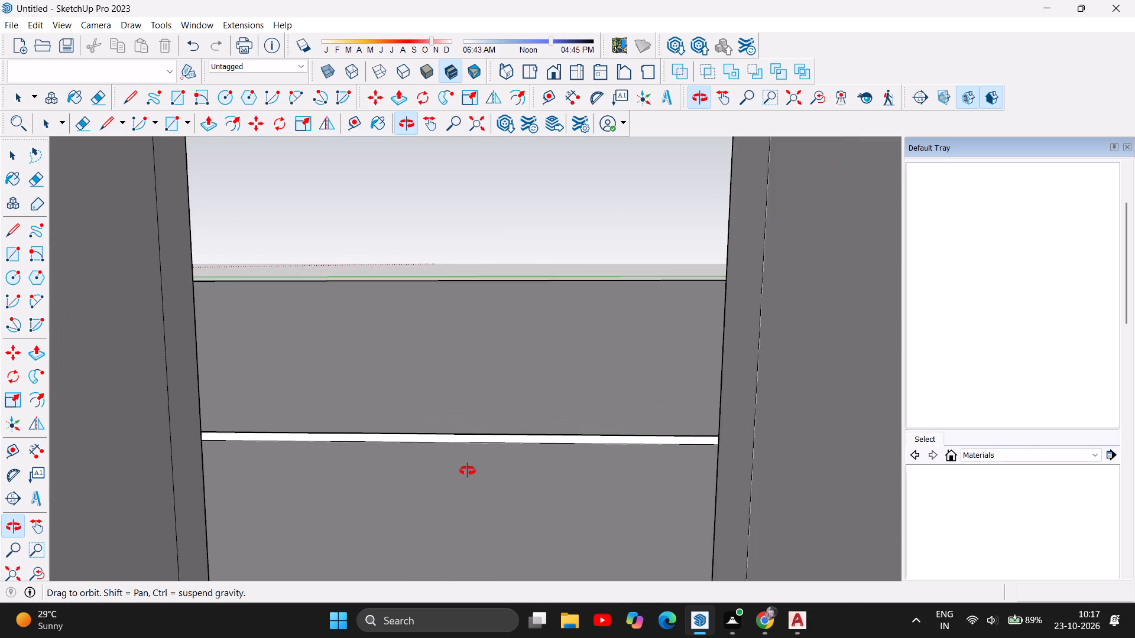
scroll(468, 471, down, 19)
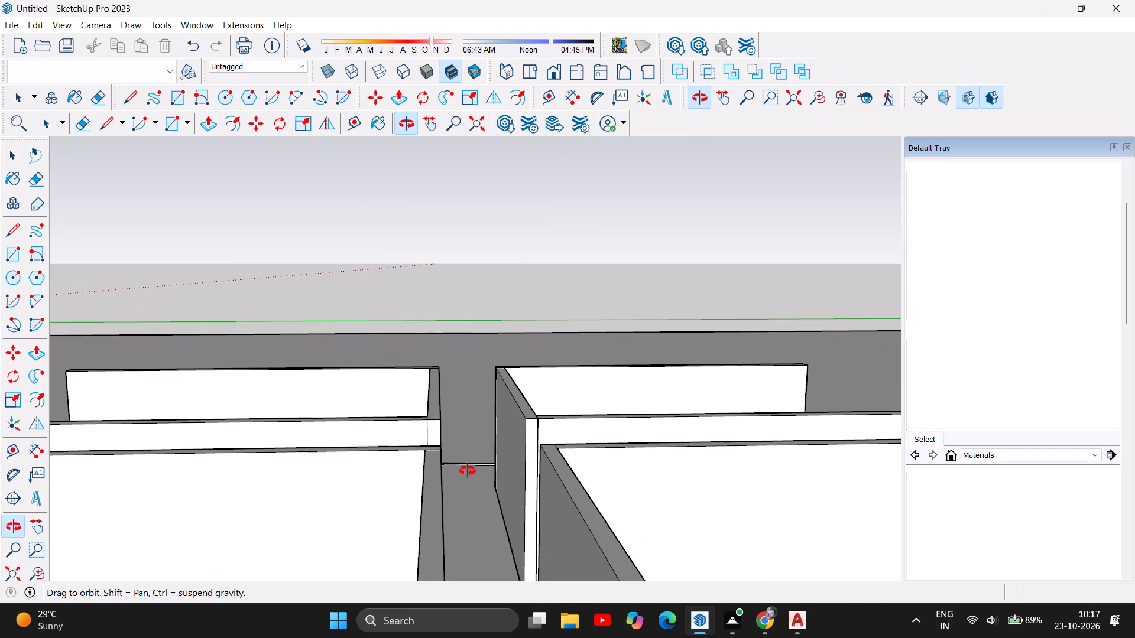
drag(452, 479, 594, 454)
drag(434, 471, 663, 453)
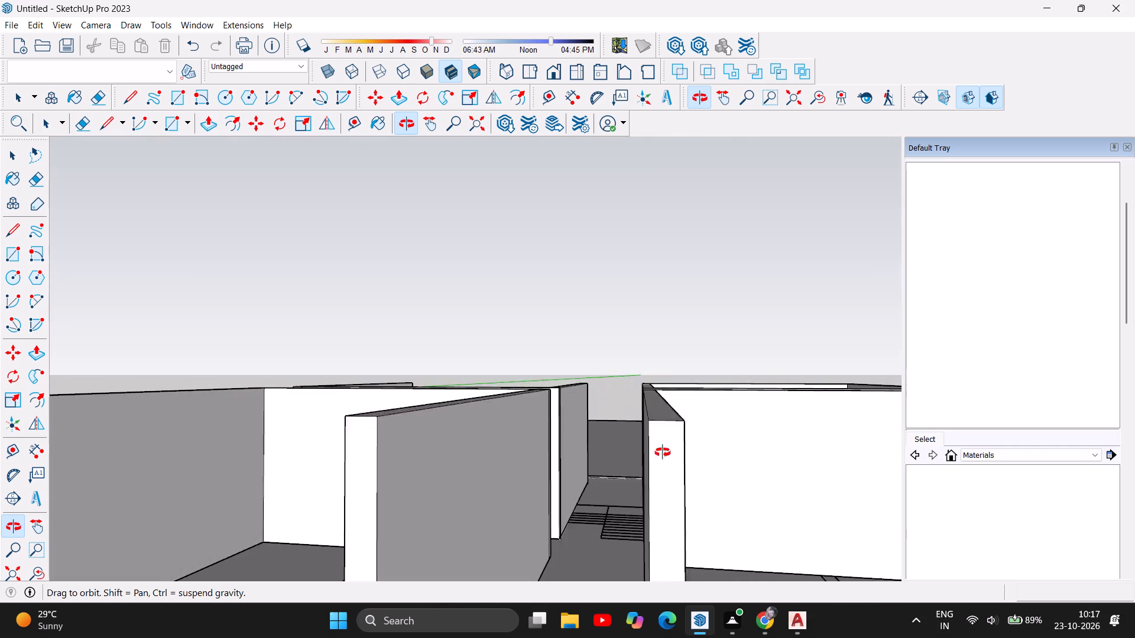
drag(663, 453, 673, 454)
scroll(594, 509, up, 5)
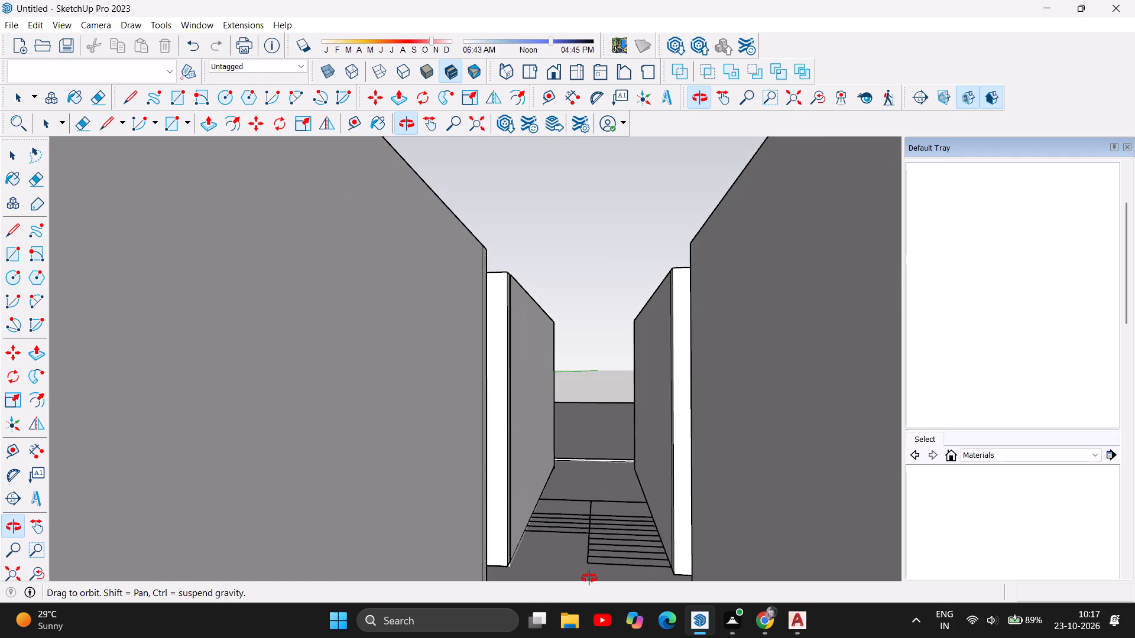
scroll(589, 578, up, 5)
drag(638, 499, 640, 546)
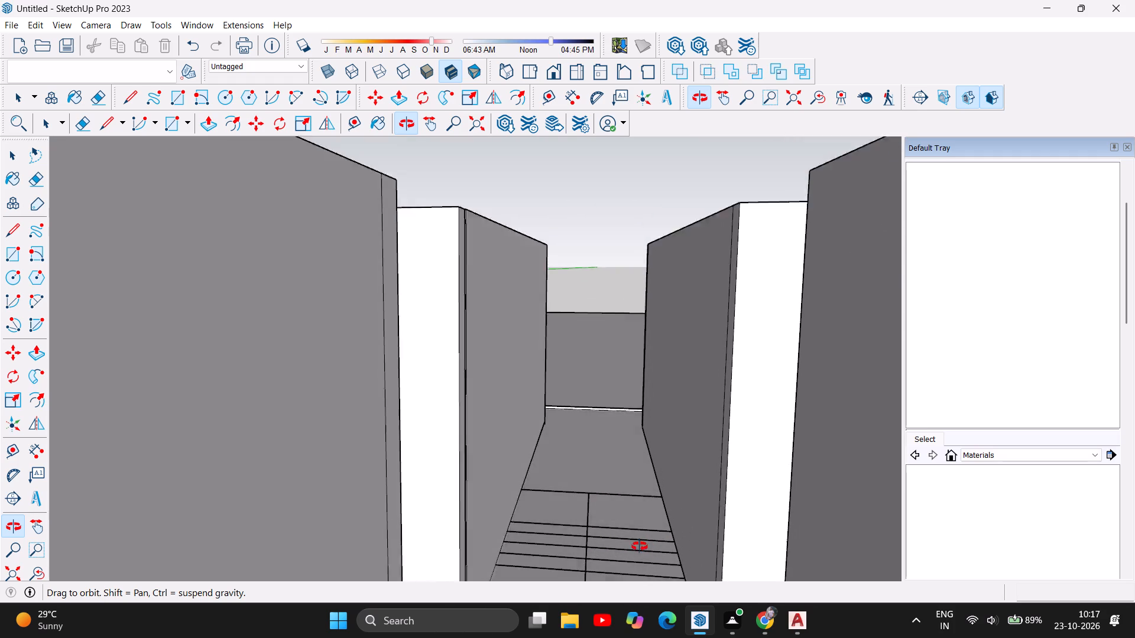
drag(640, 546, 640, 551)
scroll(579, 390, down, 3)
drag(598, 507, 597, 558)
scroll(585, 447, down, 4)
scroll(595, 537, up, 5)
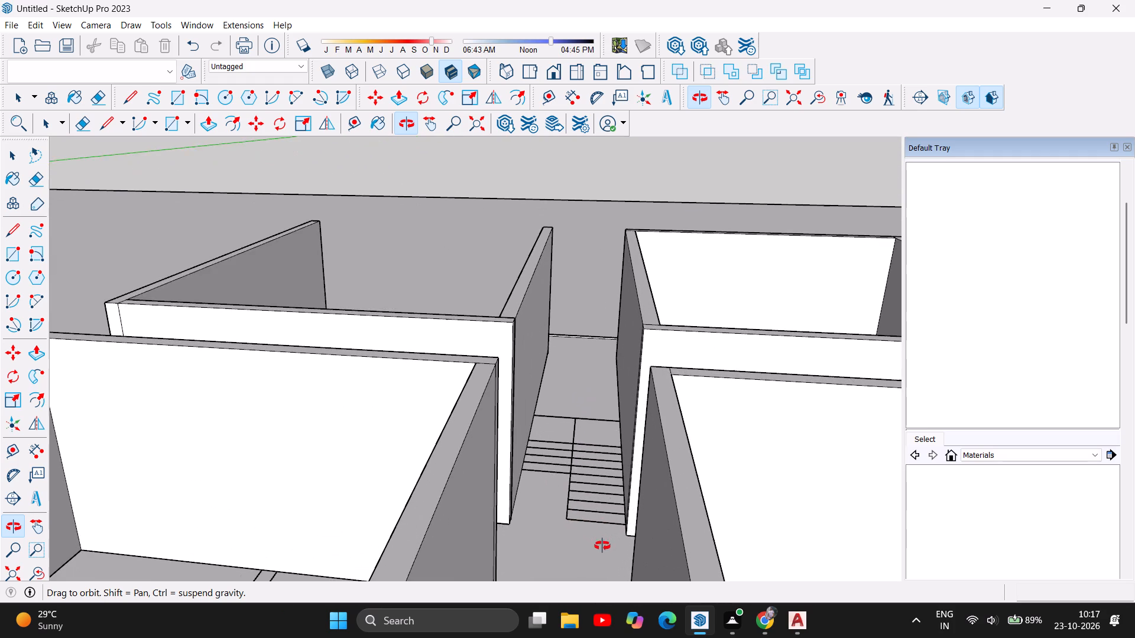
scroll(611, 526, up, 5)
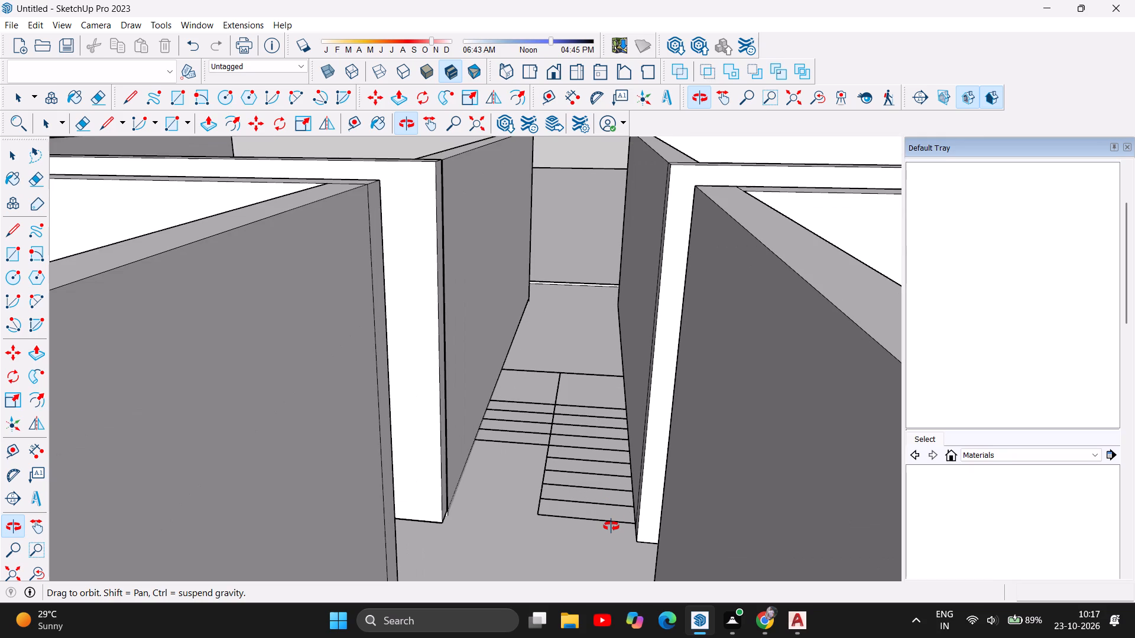
scroll(611, 526, up, 4)
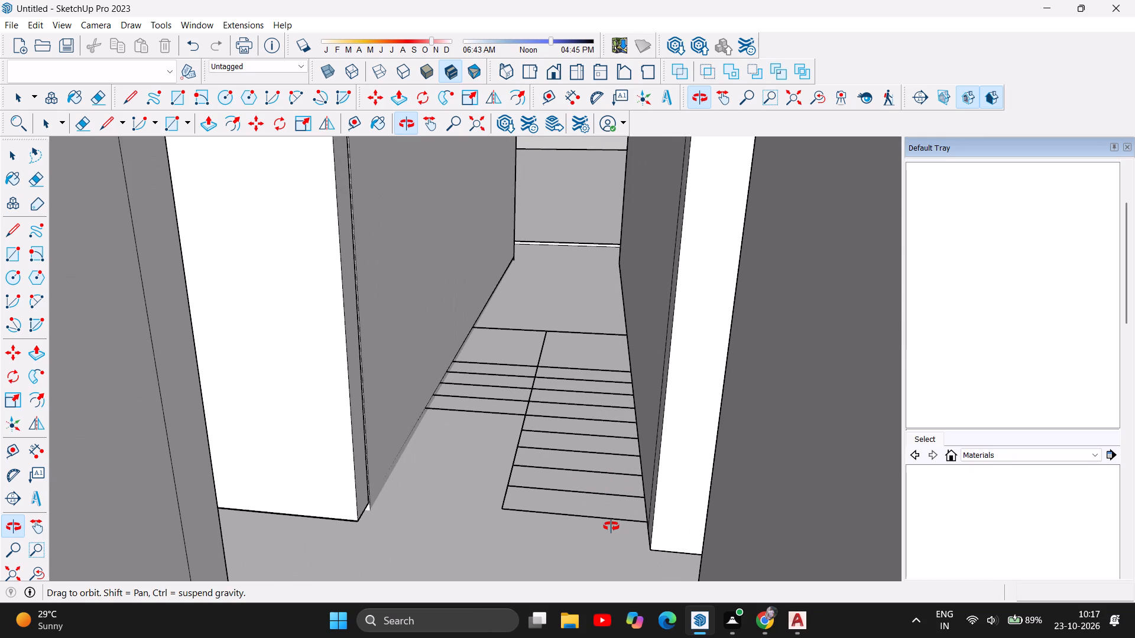
scroll(611, 526, up, 3)
scroll(549, 511, down, 1)
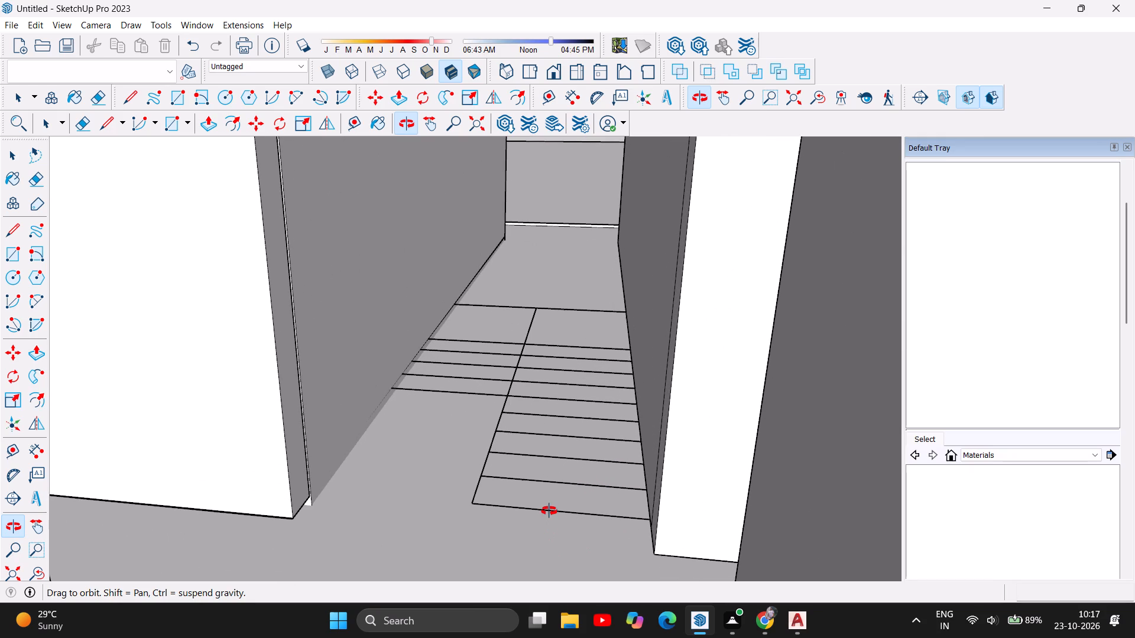
drag(518, 490, 550, 556)
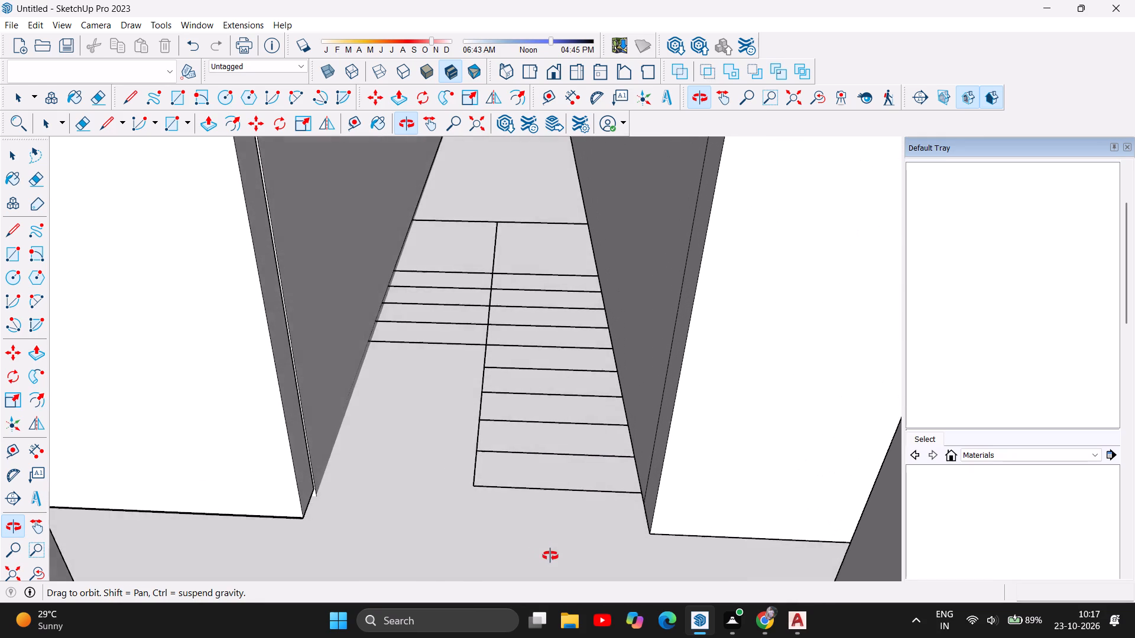
drag(550, 556, 557, 559)
scroll(566, 476, down, 3)
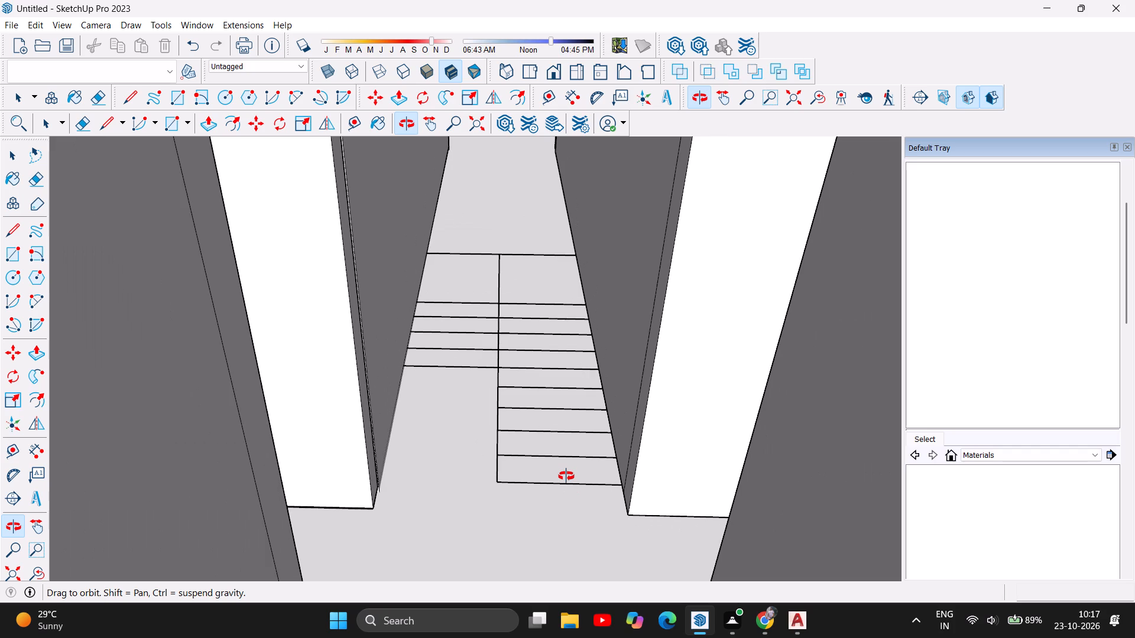
scroll(566, 476, up, 5)
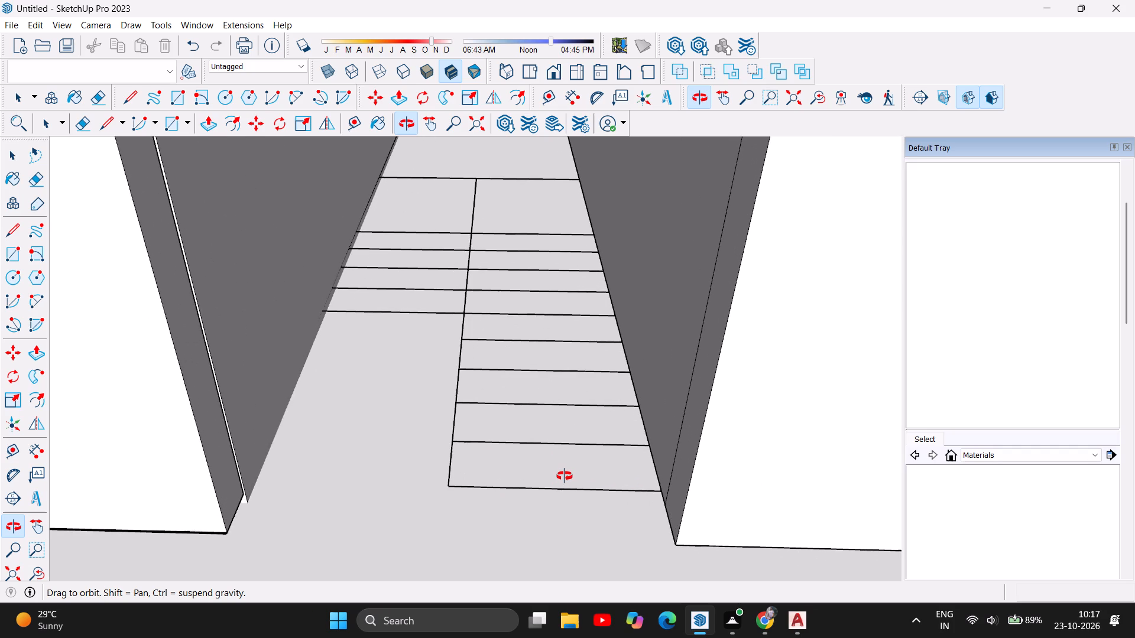
scroll(247, 539, up, 8)
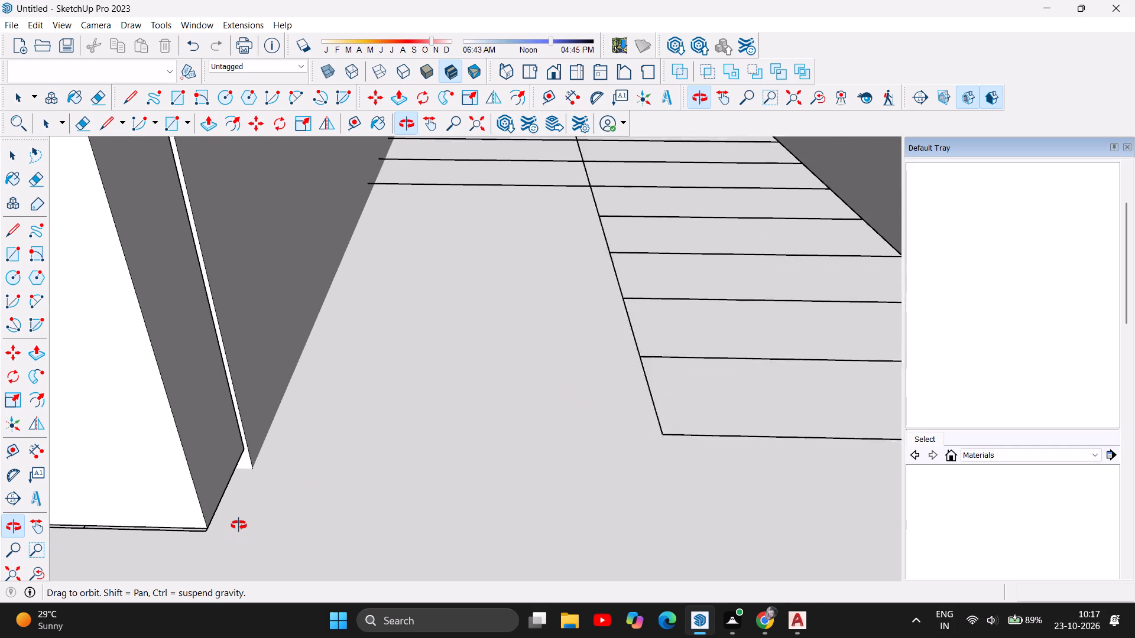
scroll(239, 525, up, 3)
scroll(267, 500, down, 10)
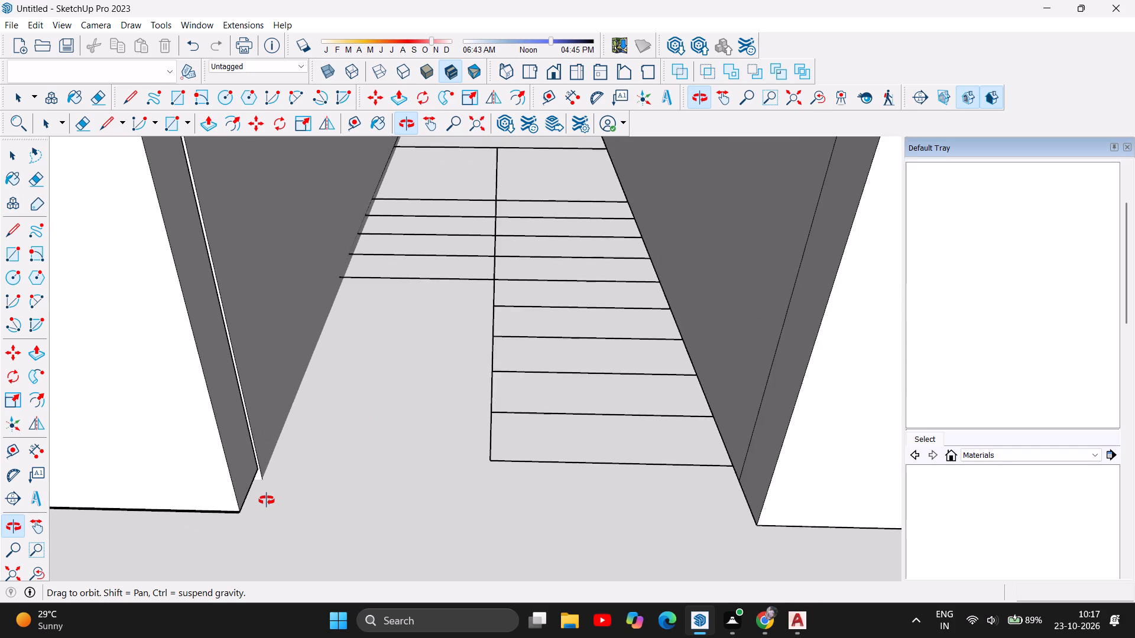
scroll(267, 500, down, 7)
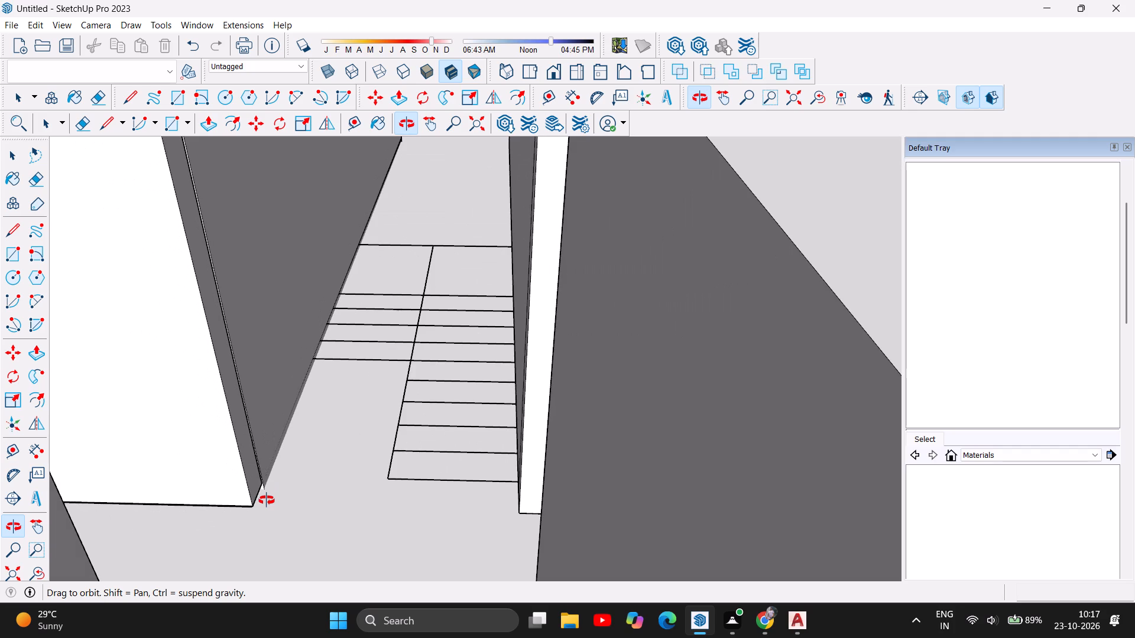
scroll(267, 500, up, 2)
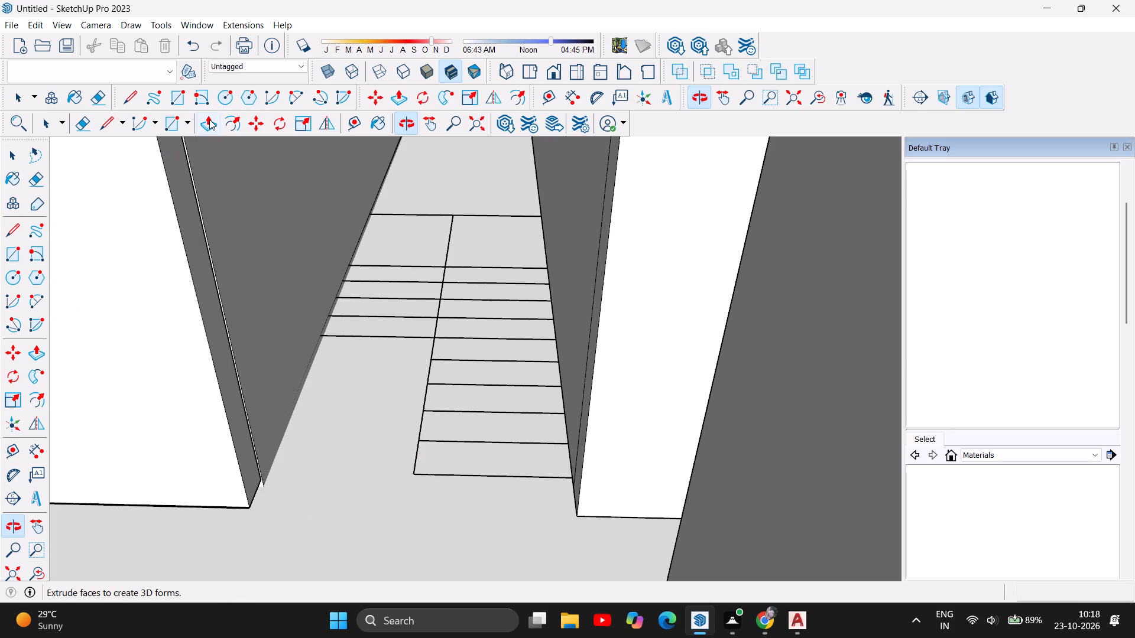
Trace the first tread of the staircase's longer flight with a rectangle about 3' by 1'.
click(14, 252)
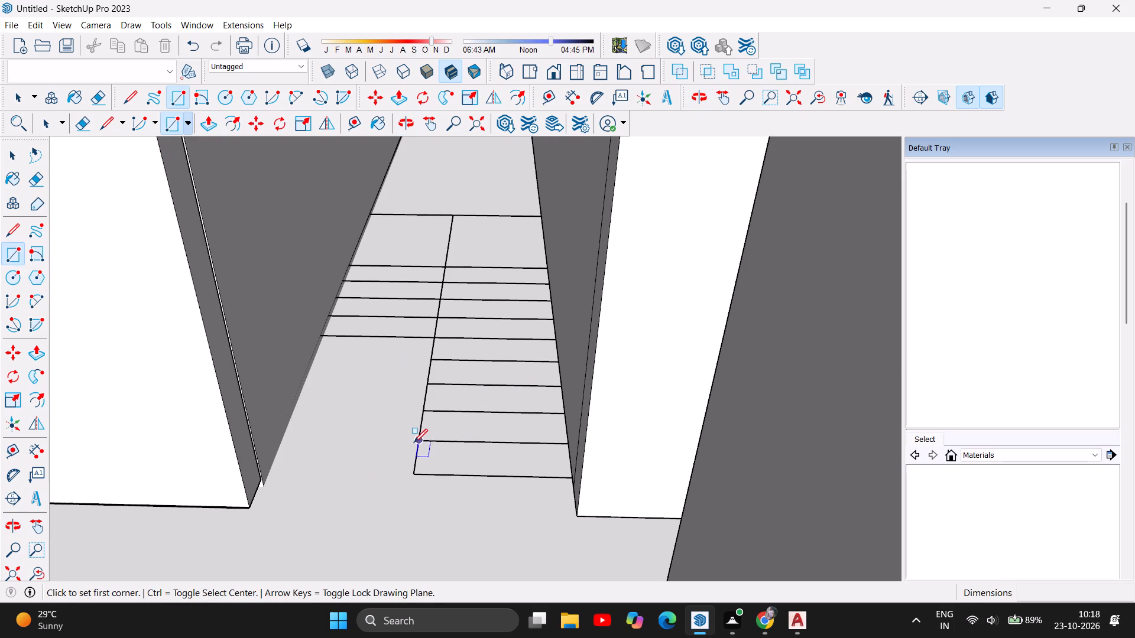
click(418, 441)
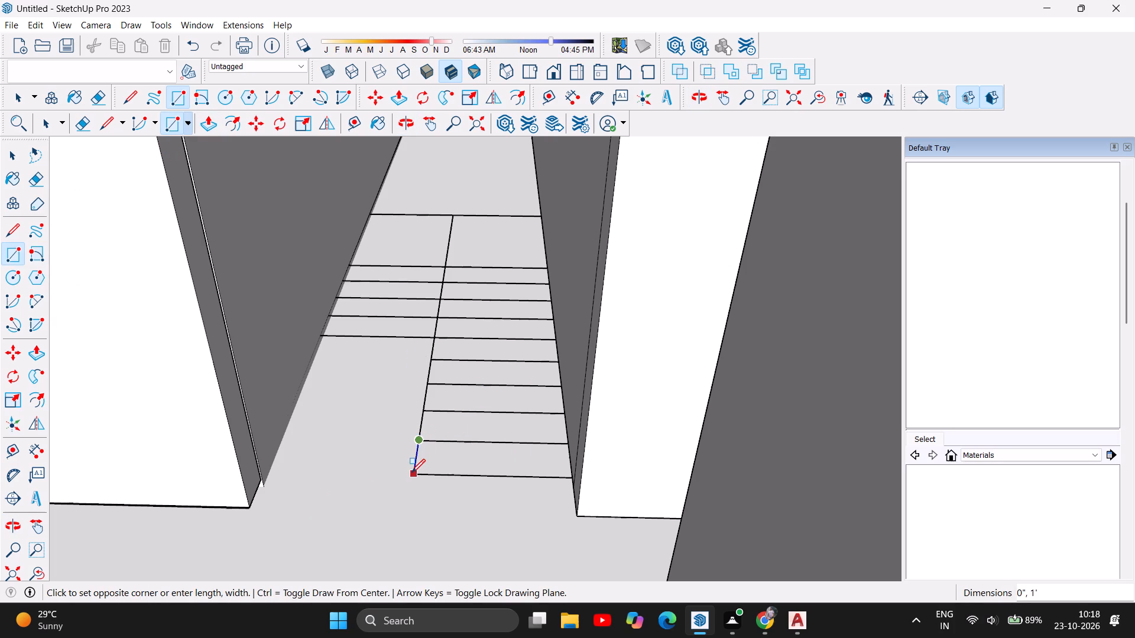
click(411, 473)
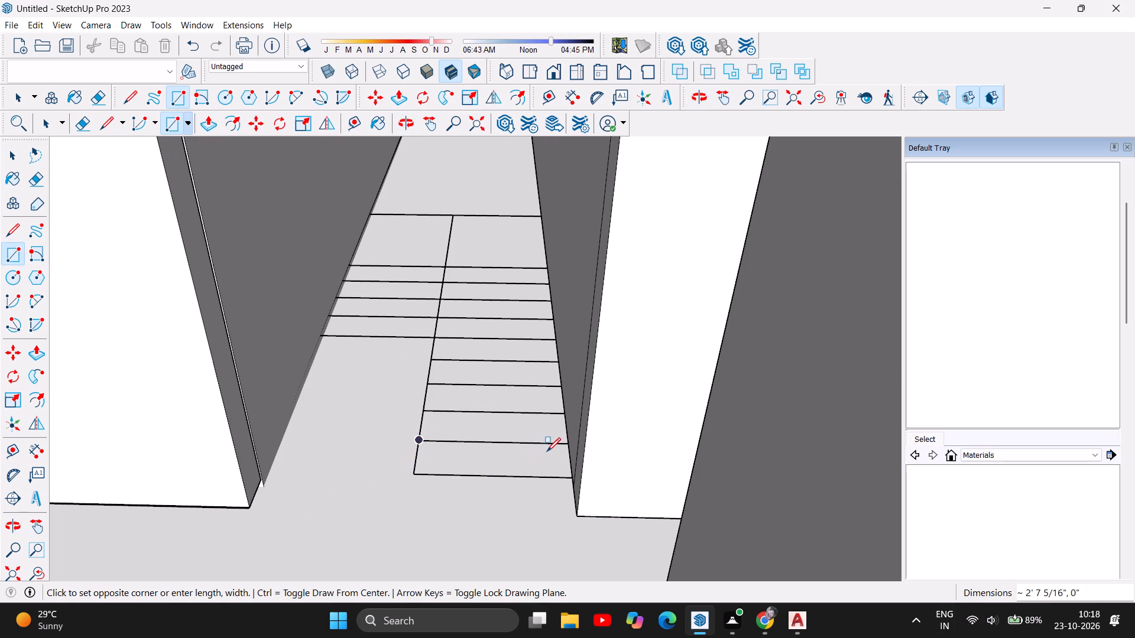
click(569, 477)
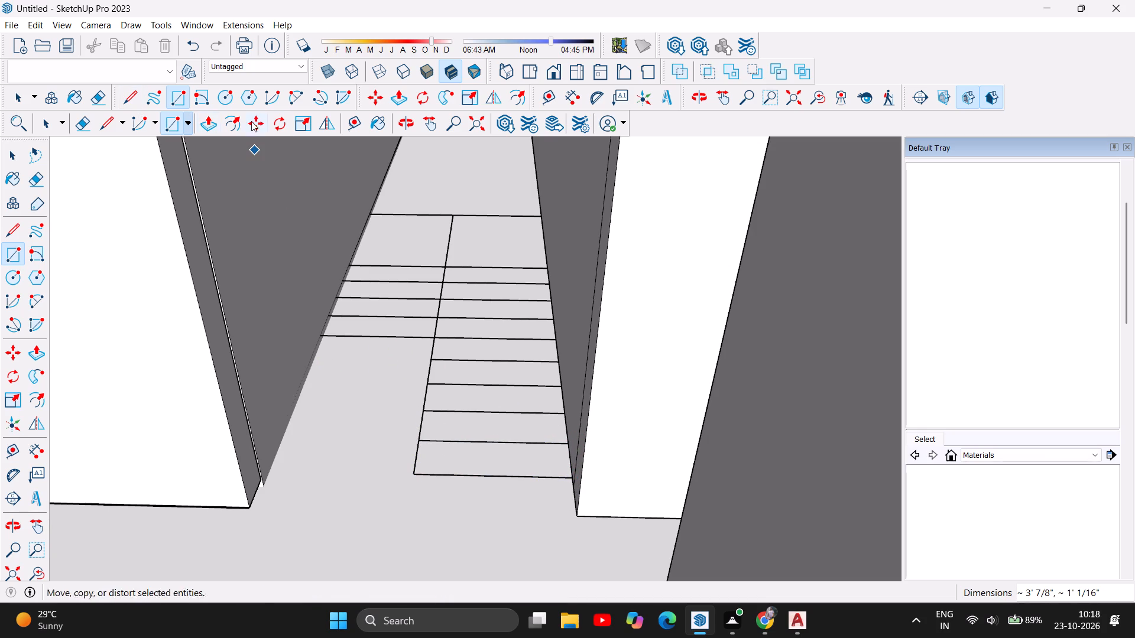
Push/Pull the first tread of the staircase's longer flight up by 6".
click(210, 125)
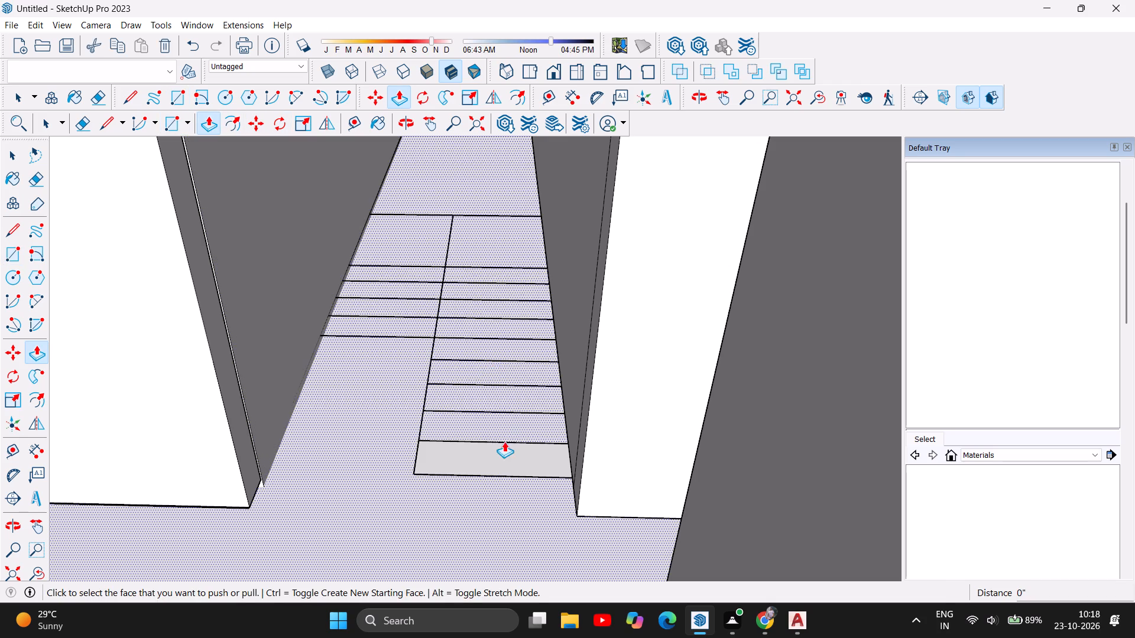
click(482, 458)
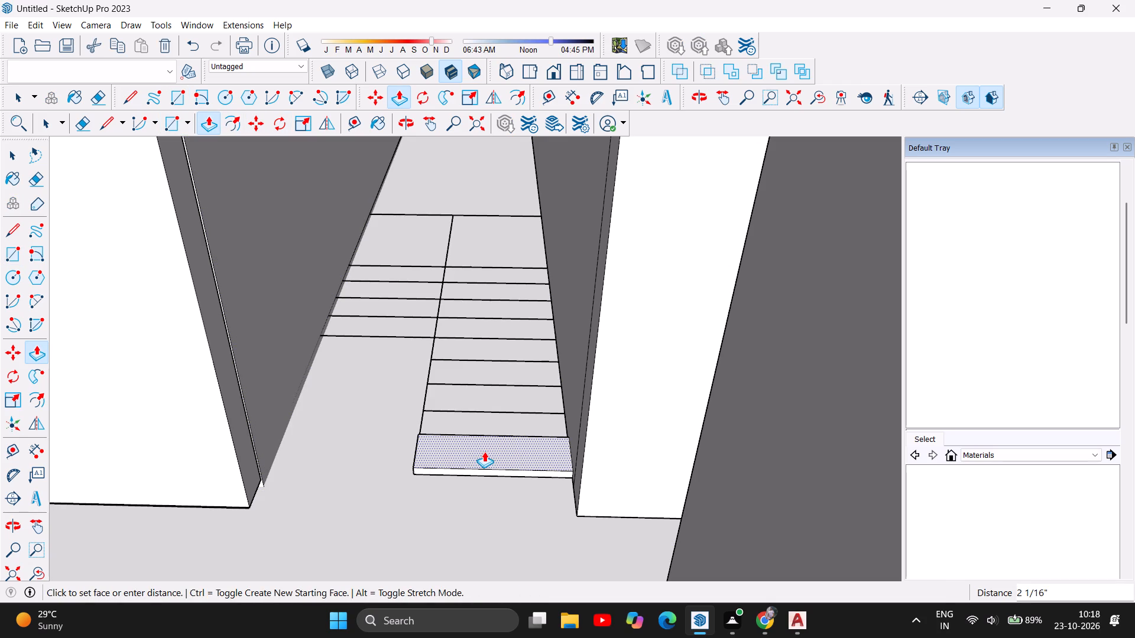
key(6)
key(Return)
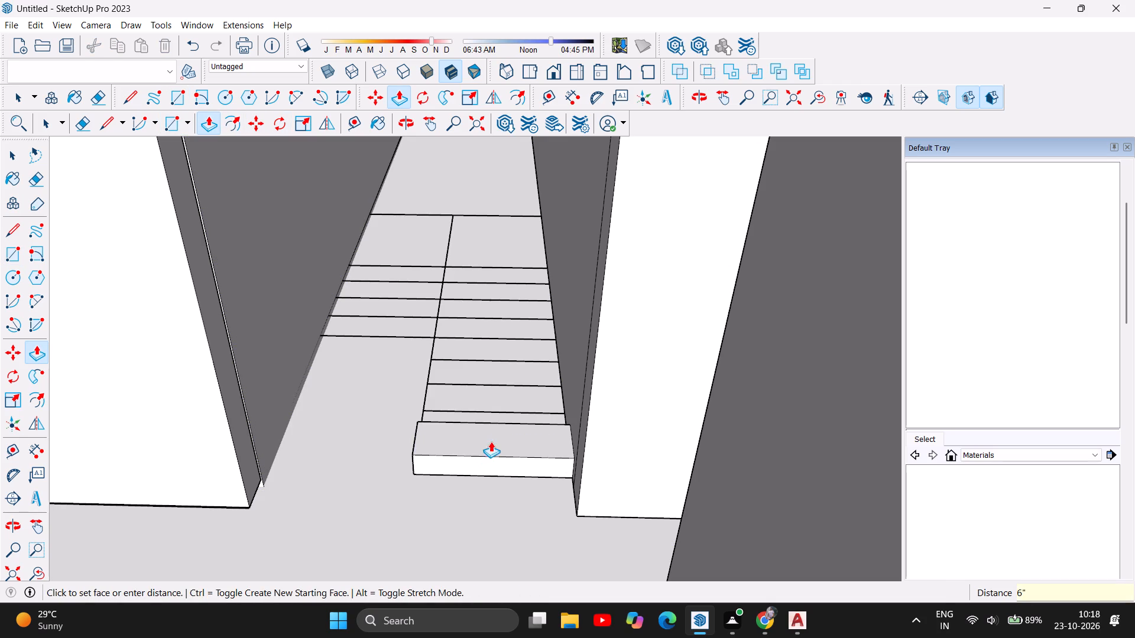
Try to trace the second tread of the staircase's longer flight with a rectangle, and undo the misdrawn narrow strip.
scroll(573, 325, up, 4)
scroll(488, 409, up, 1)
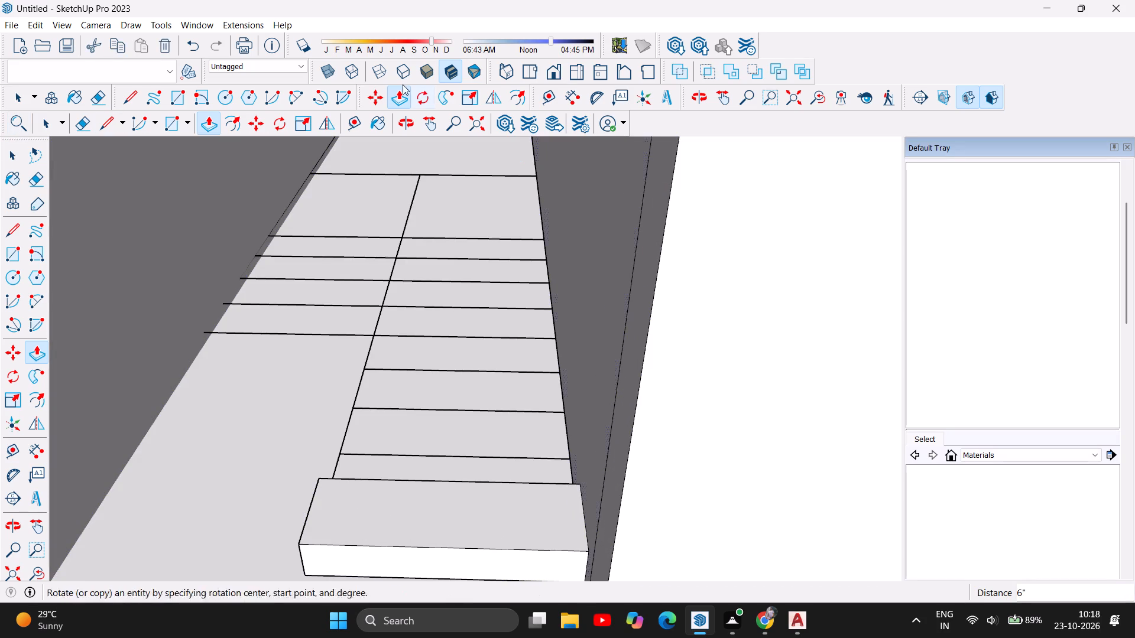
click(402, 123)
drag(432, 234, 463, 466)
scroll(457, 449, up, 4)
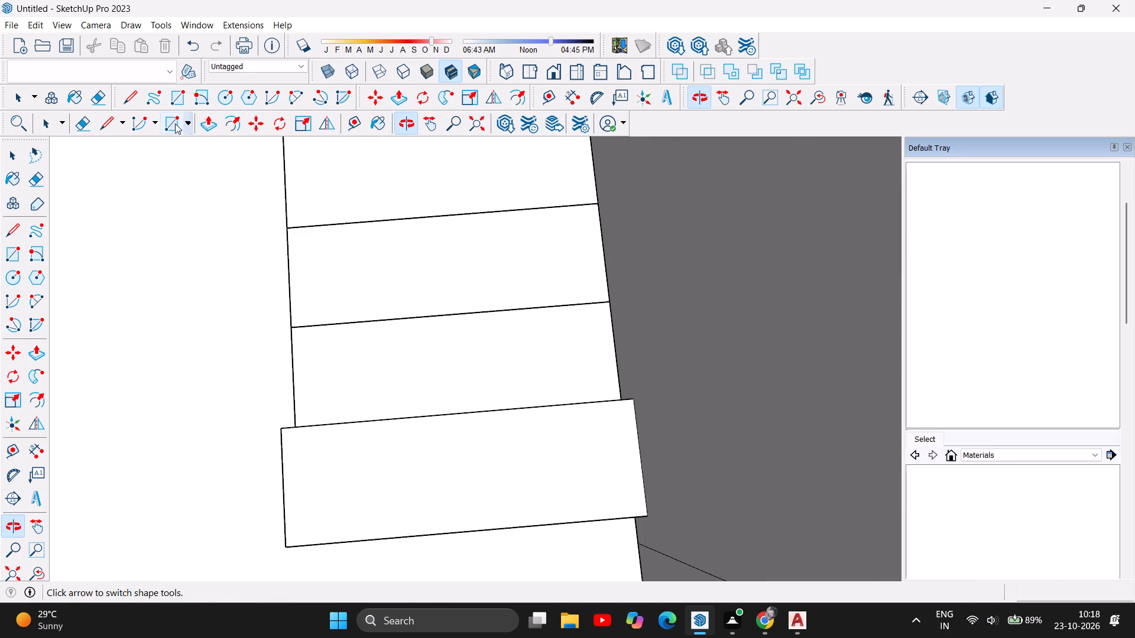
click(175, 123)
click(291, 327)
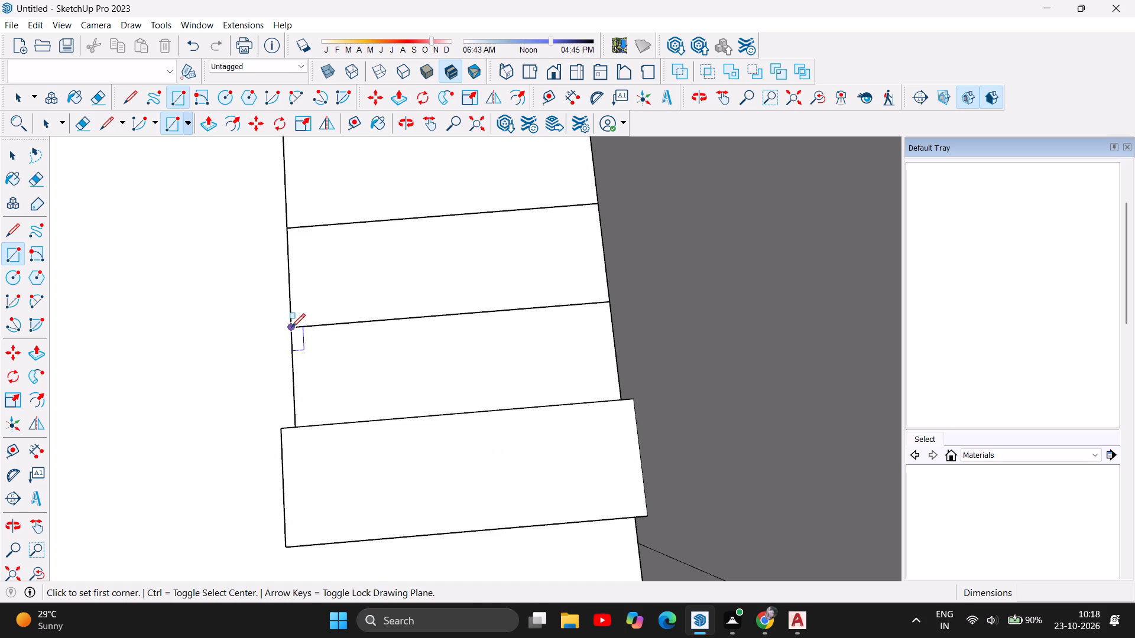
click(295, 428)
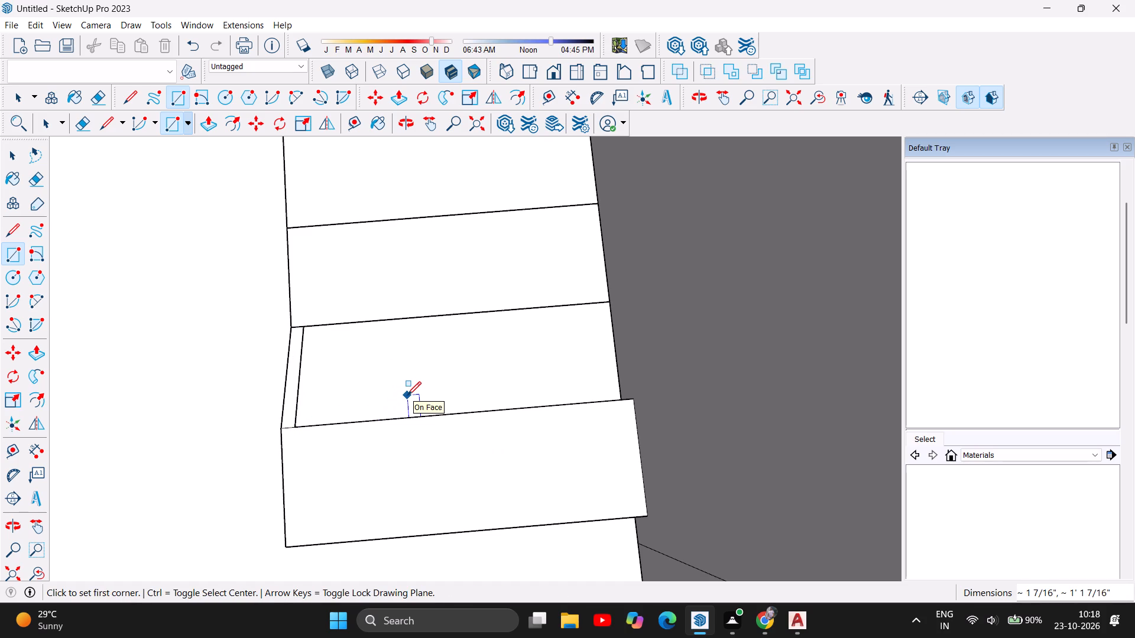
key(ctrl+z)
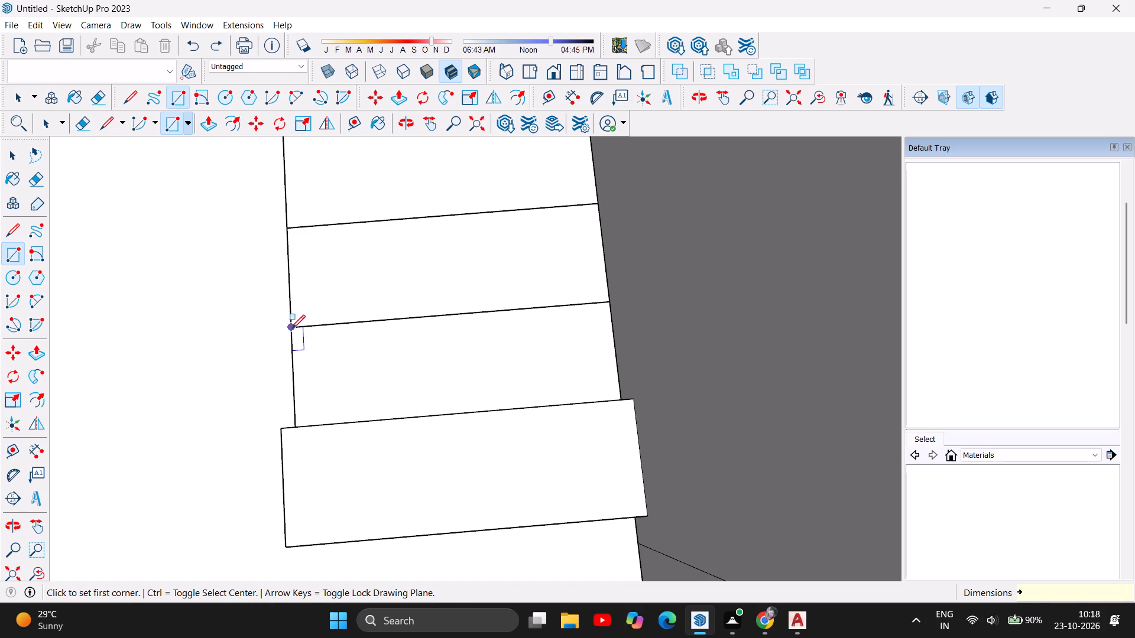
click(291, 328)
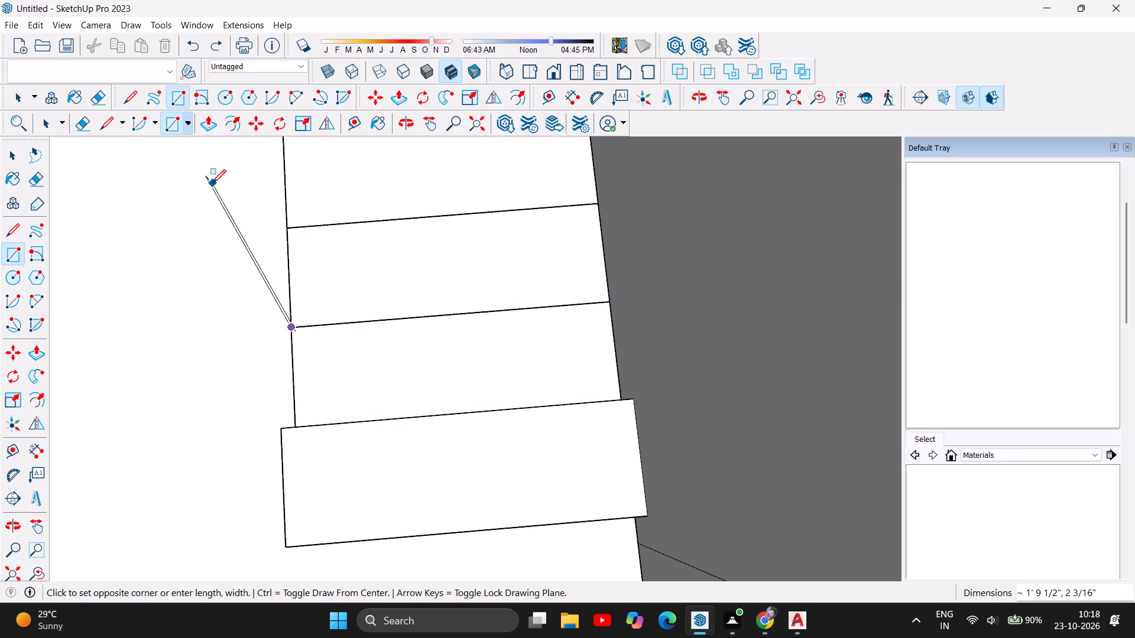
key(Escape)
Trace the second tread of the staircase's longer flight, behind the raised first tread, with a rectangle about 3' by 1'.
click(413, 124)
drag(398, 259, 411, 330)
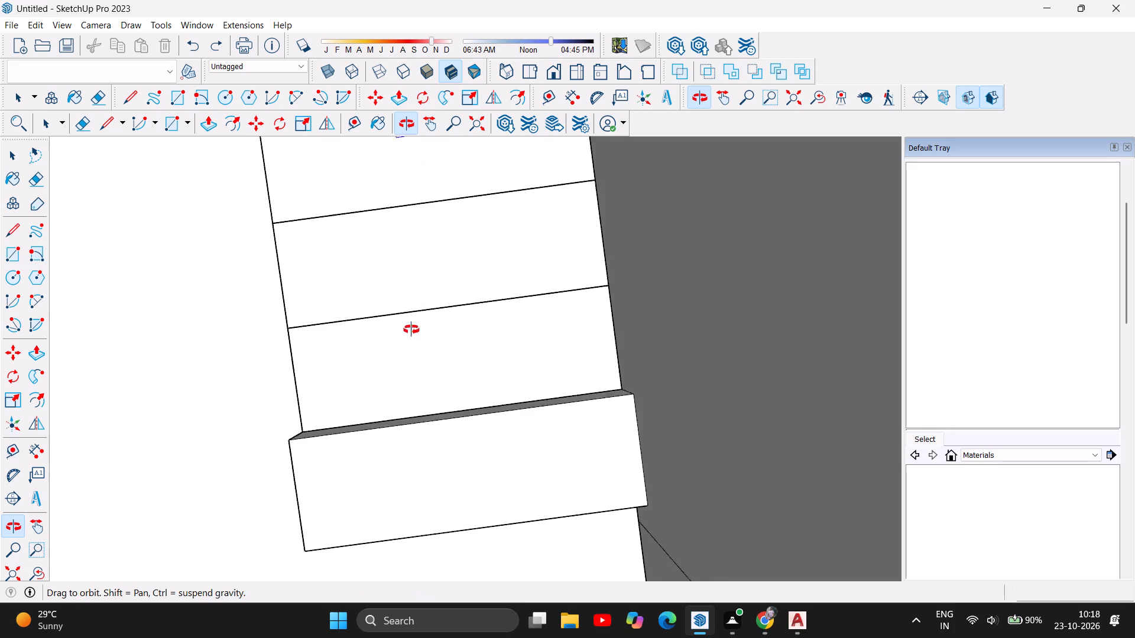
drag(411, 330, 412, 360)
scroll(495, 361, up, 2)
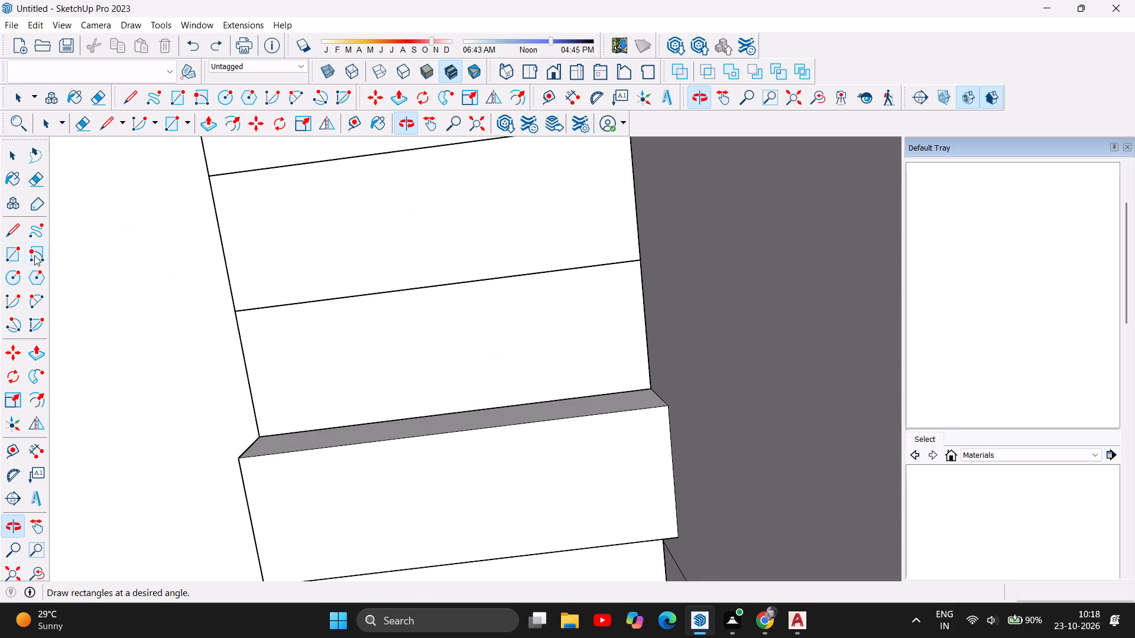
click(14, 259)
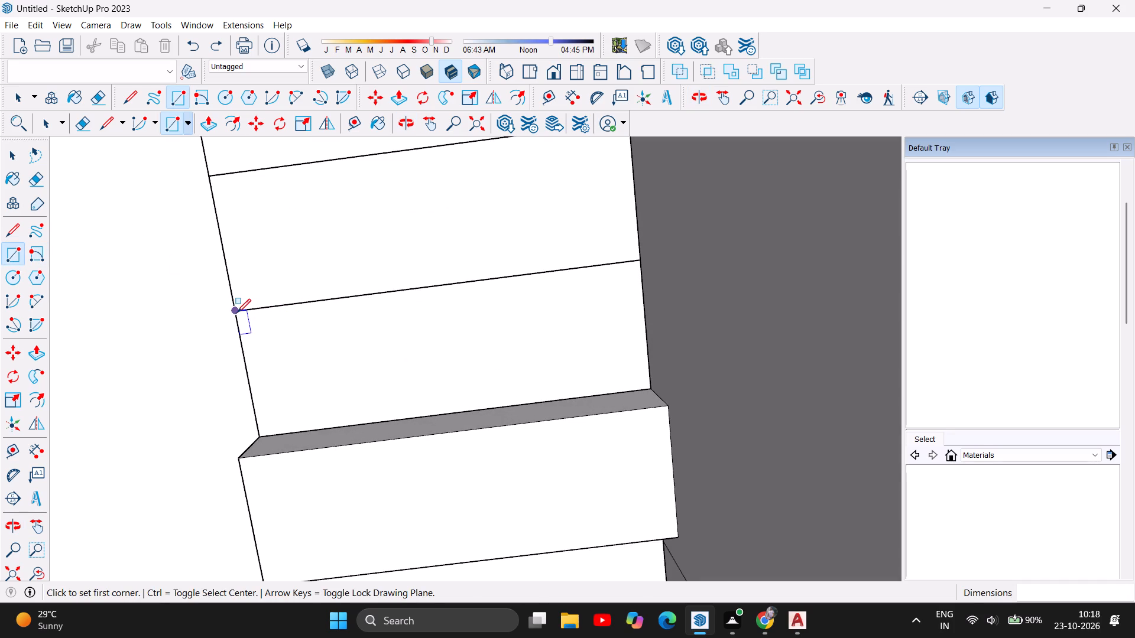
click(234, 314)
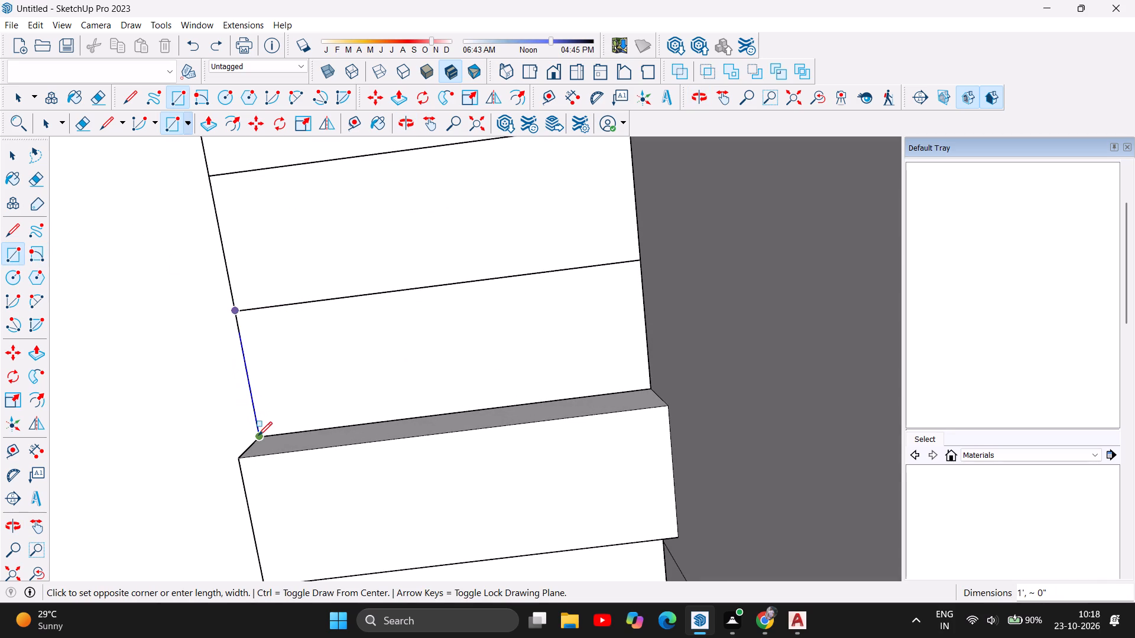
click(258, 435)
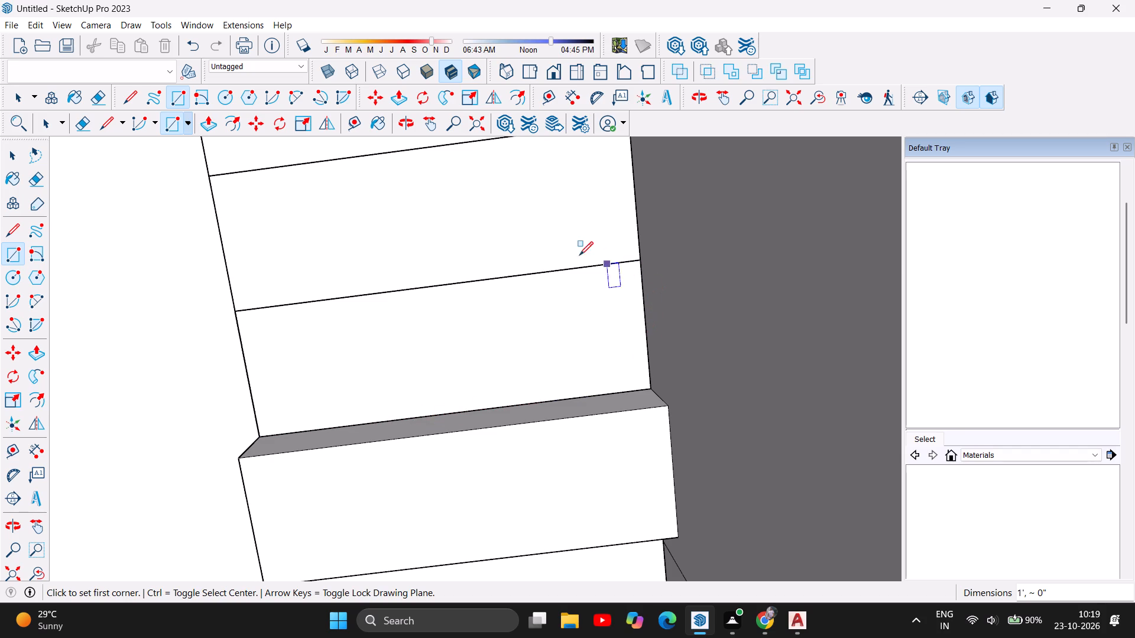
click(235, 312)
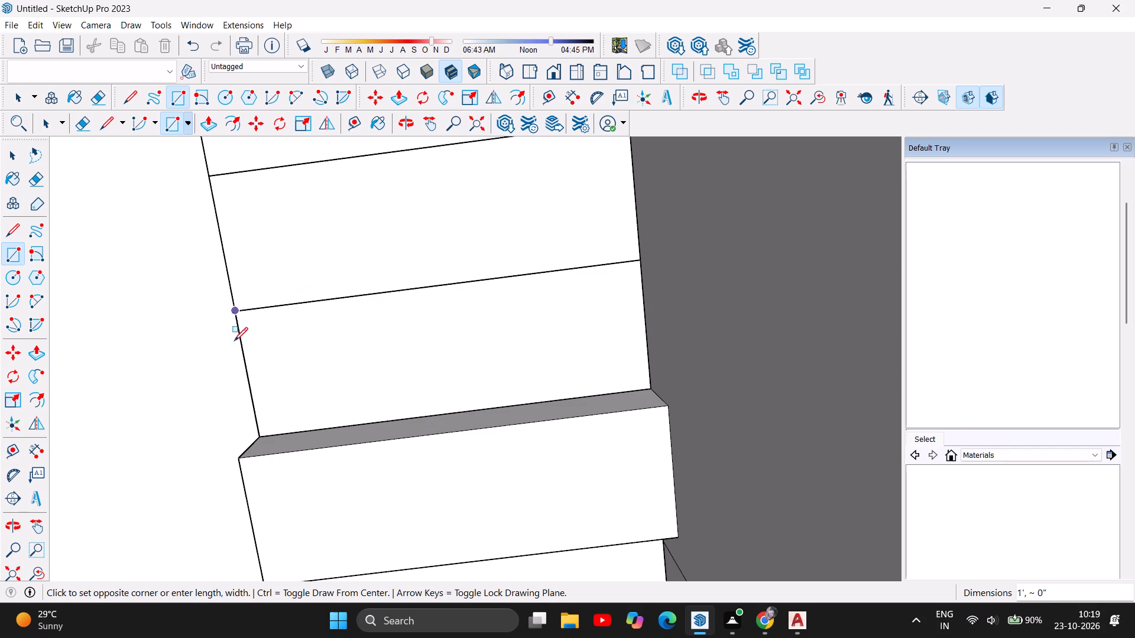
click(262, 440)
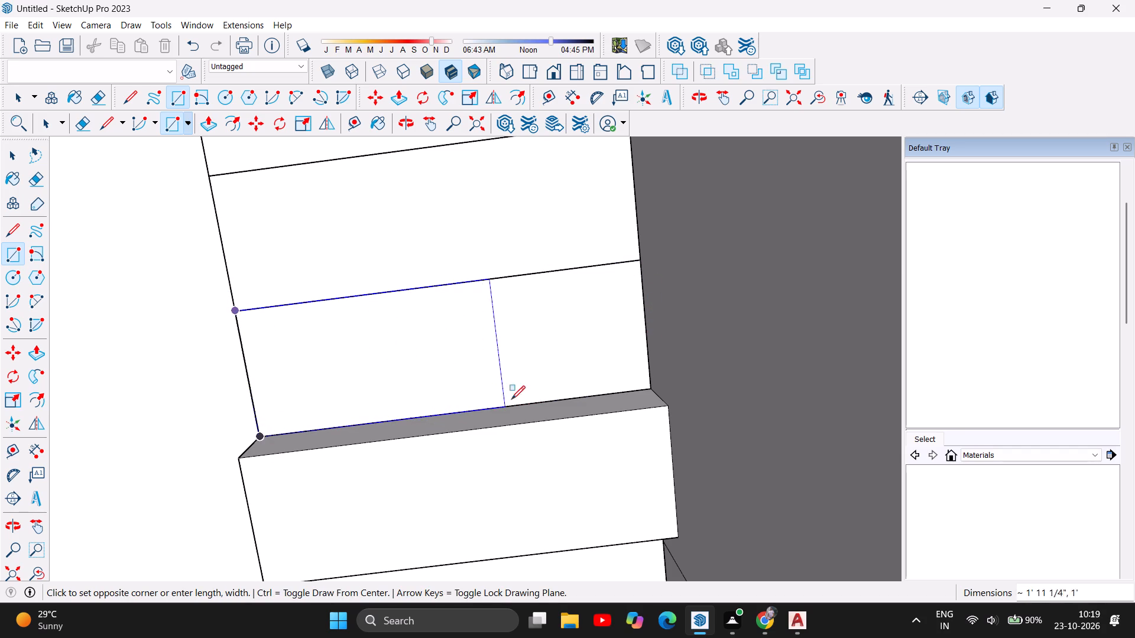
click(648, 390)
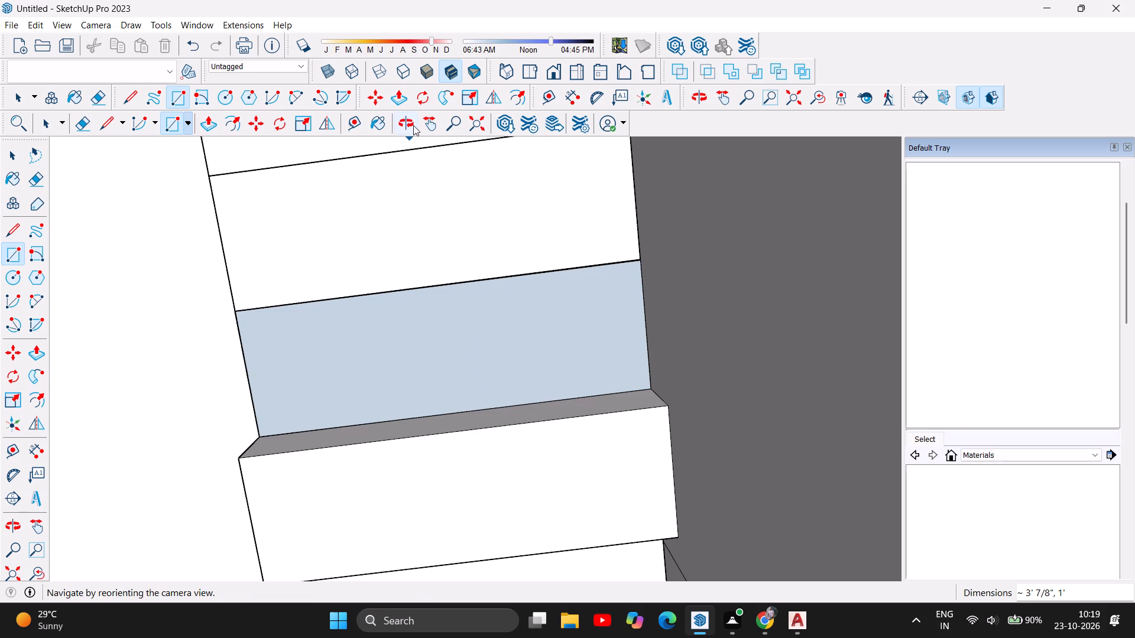
Examine the raised first tread and the traced second tread from the front, above and the sides between the shop walls.
click(202, 129)
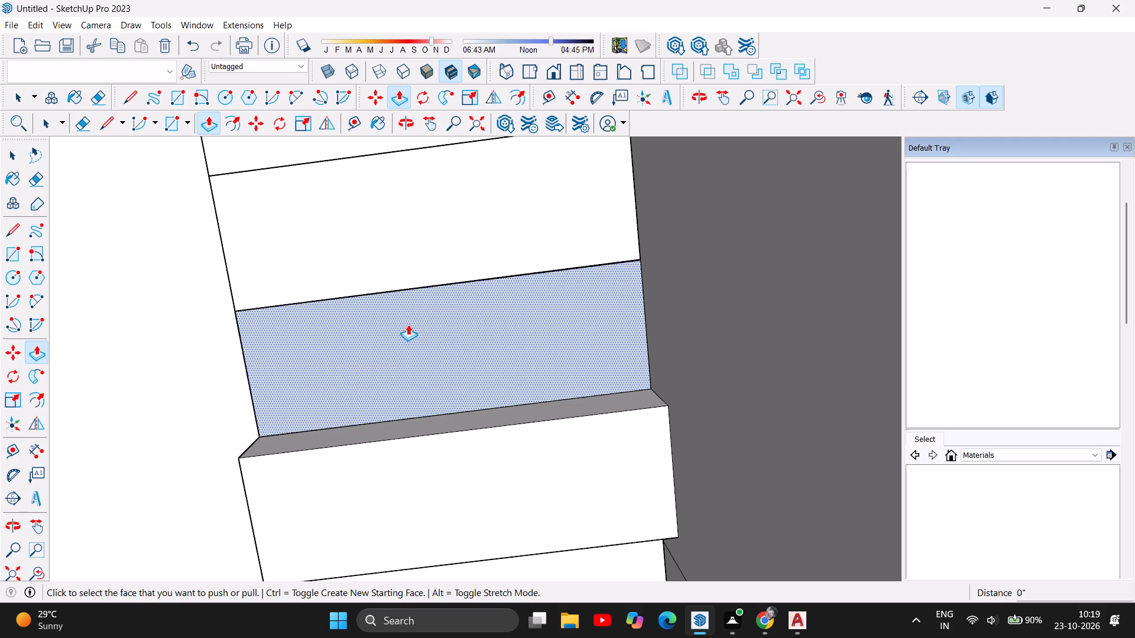
scroll(408, 324, down, 17)
scroll(408, 324, up, 6)
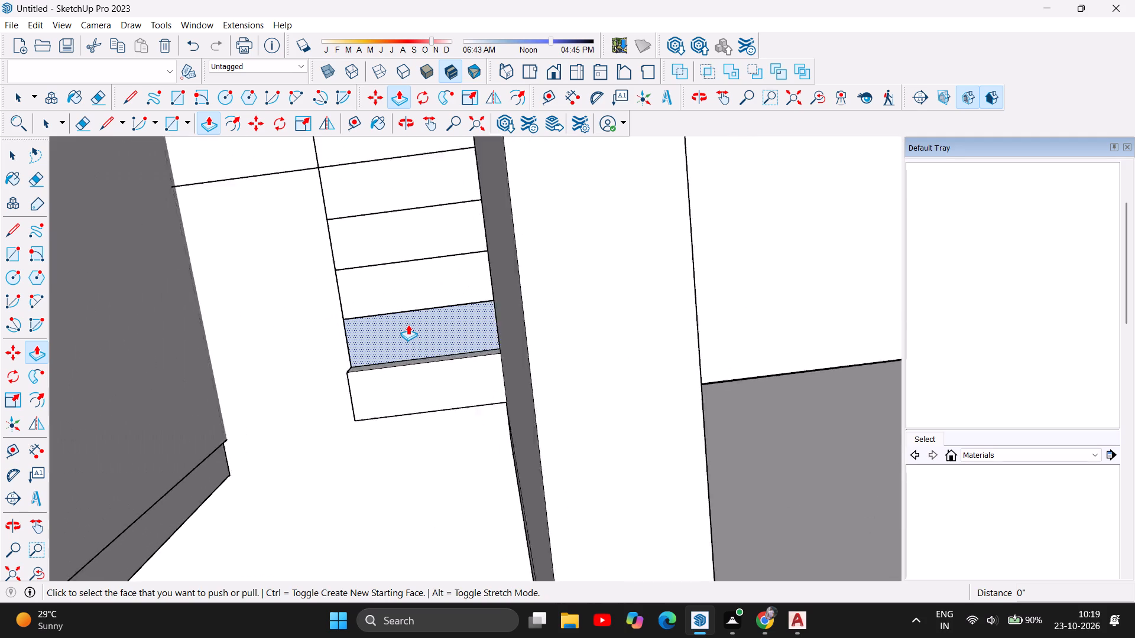
scroll(408, 324, up, 11)
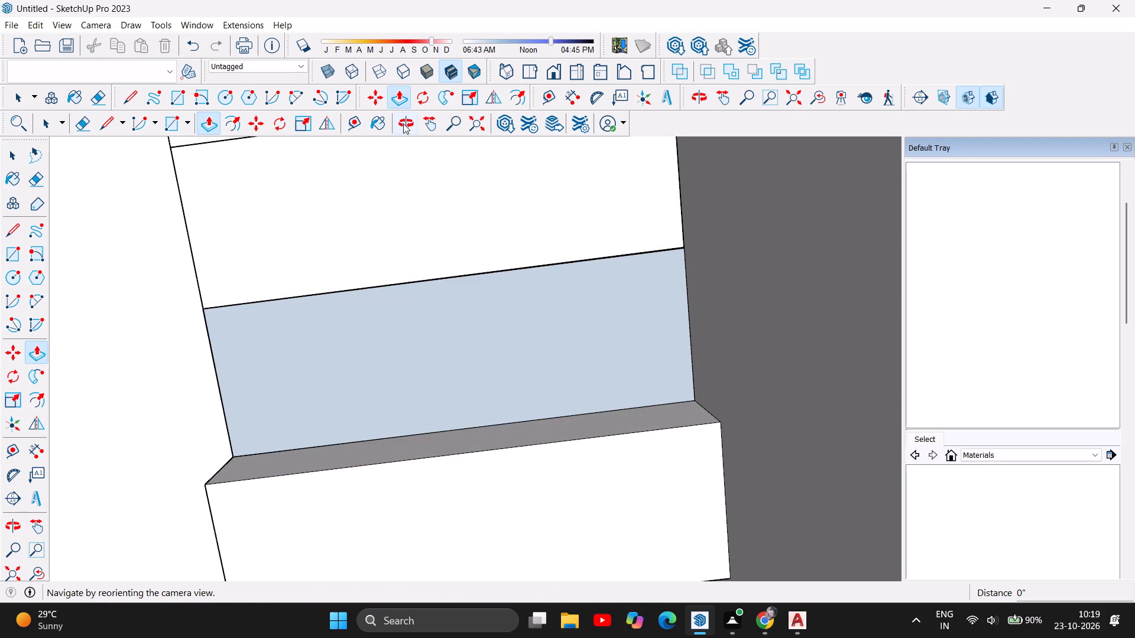
click(403, 123)
drag(481, 462, 460, 261)
drag(507, 502, 508, 338)
drag(481, 556, 481, 328)
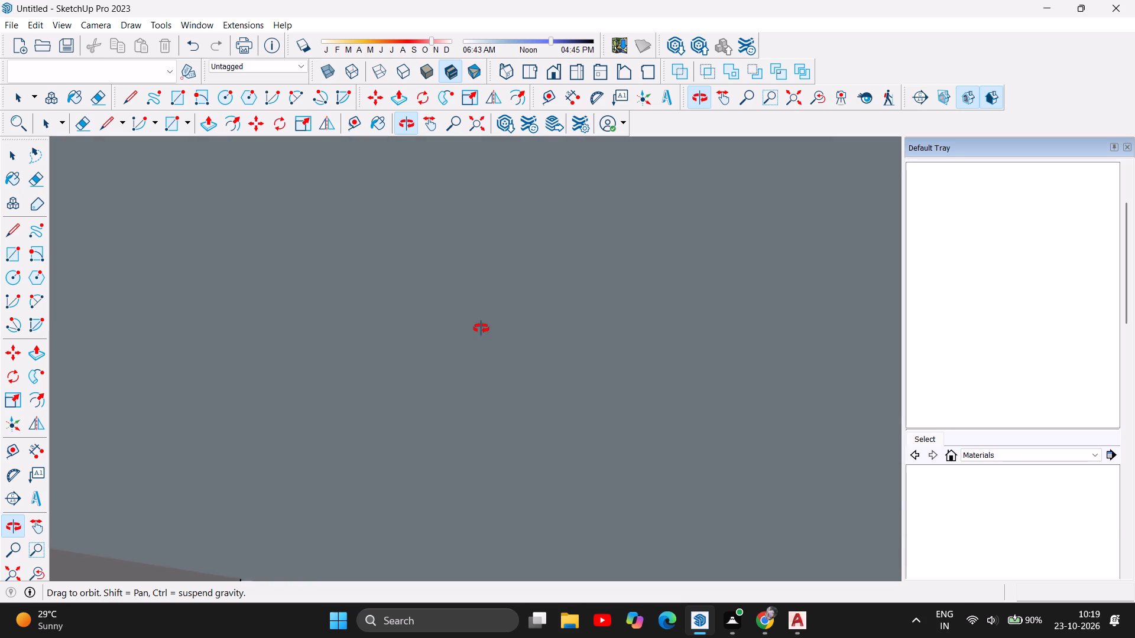
drag(481, 328, 461, 601)
drag(472, 448, 468, 598)
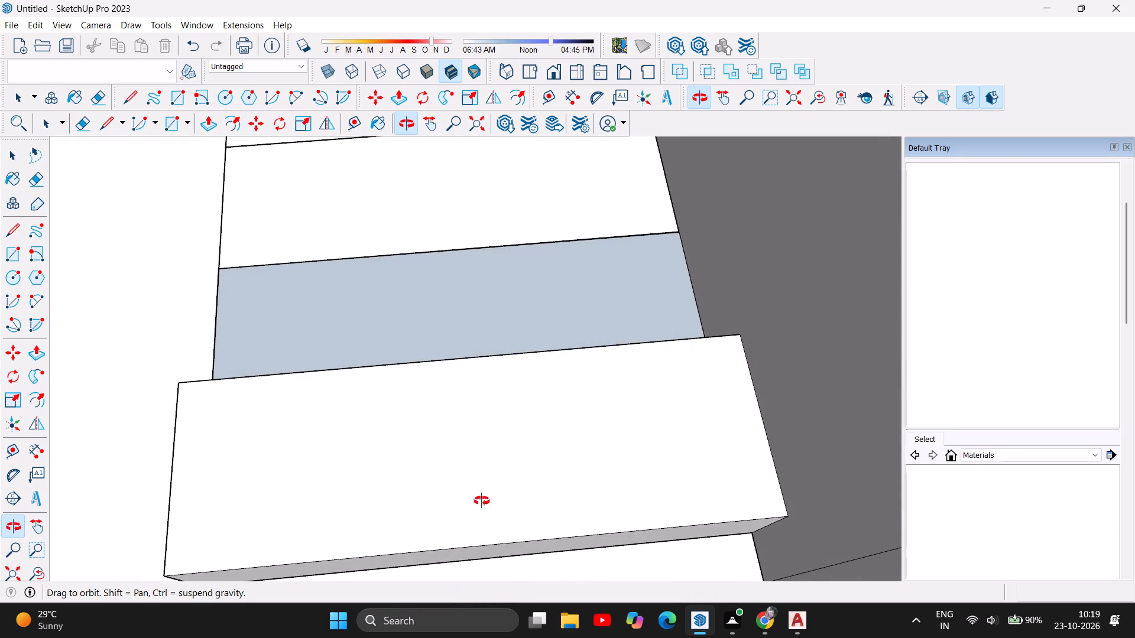
drag(443, 405, 439, 564)
scroll(439, 331, down, 3)
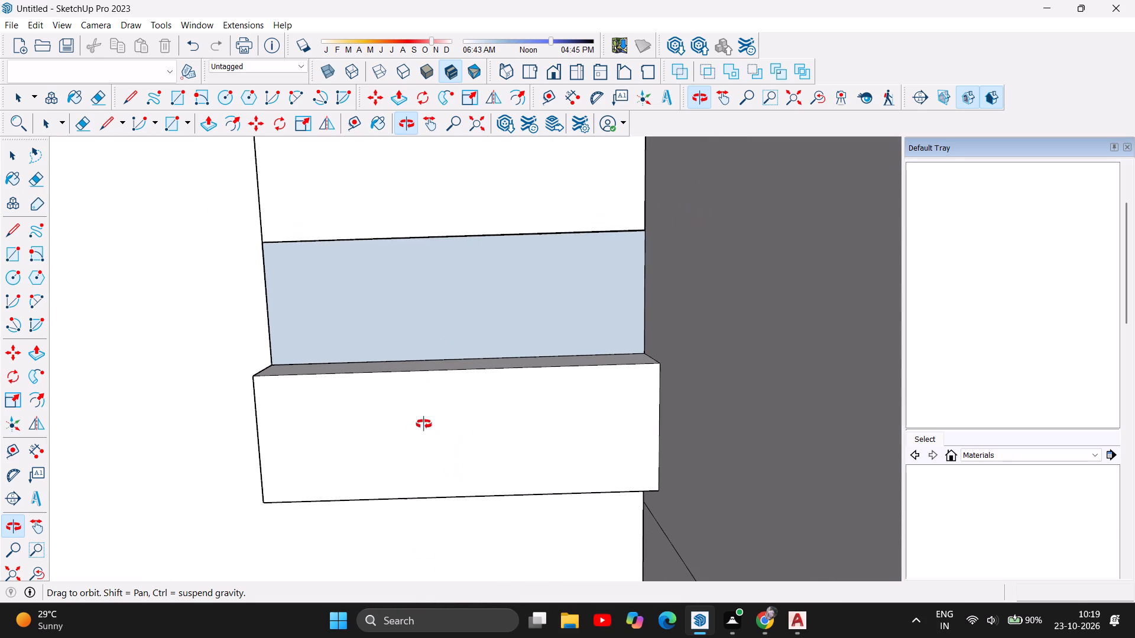
drag(289, 476, 461, 410)
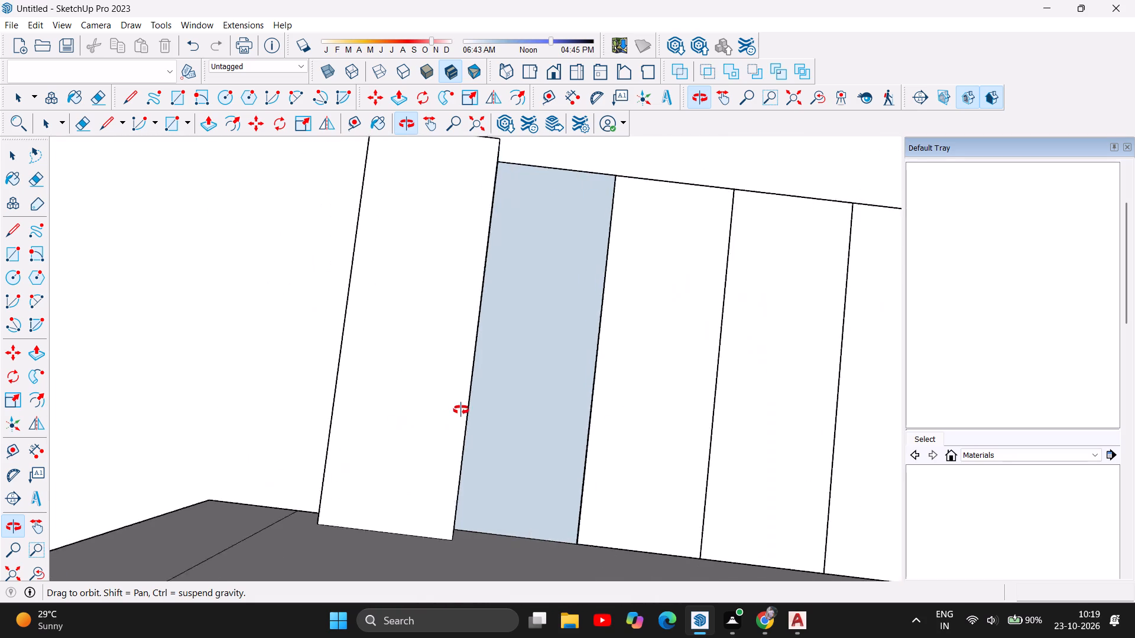
drag(461, 410, 235, 377)
drag(244, 392, 631, 474)
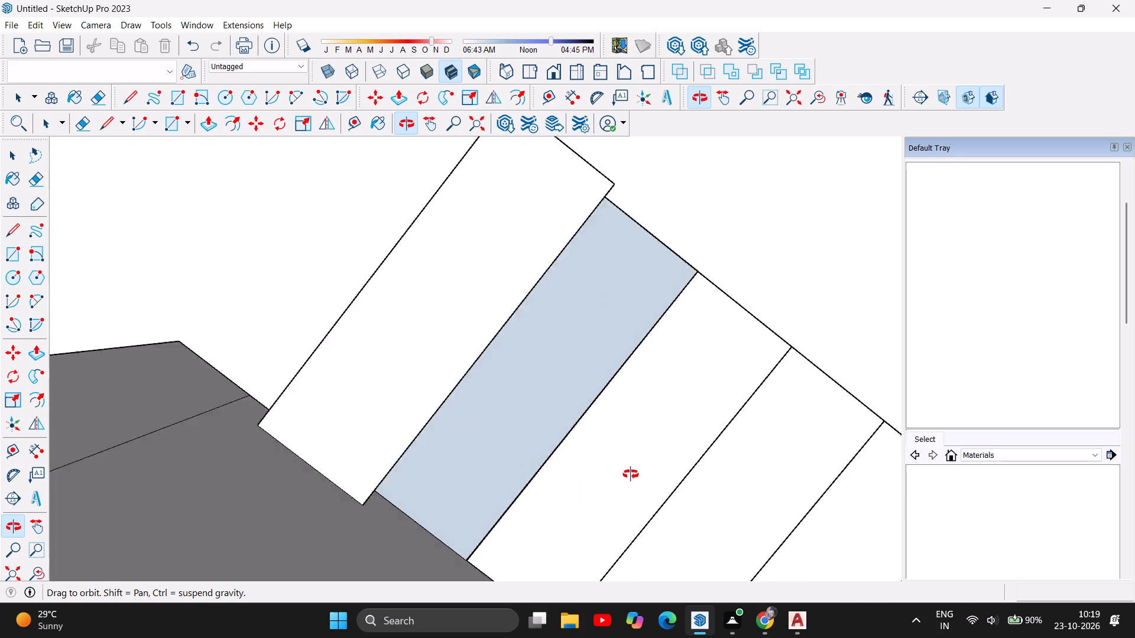
drag(631, 474, 722, 456)
drag(660, 441, 310, 476)
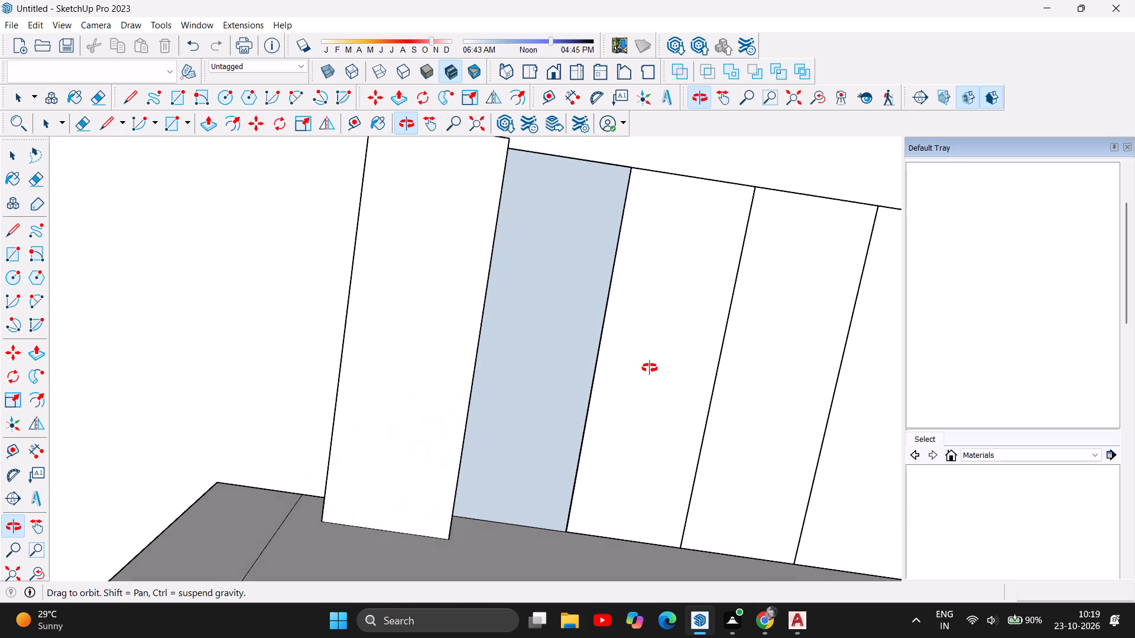
drag(650, 364, 459, 232)
drag(408, 381, 574, 484)
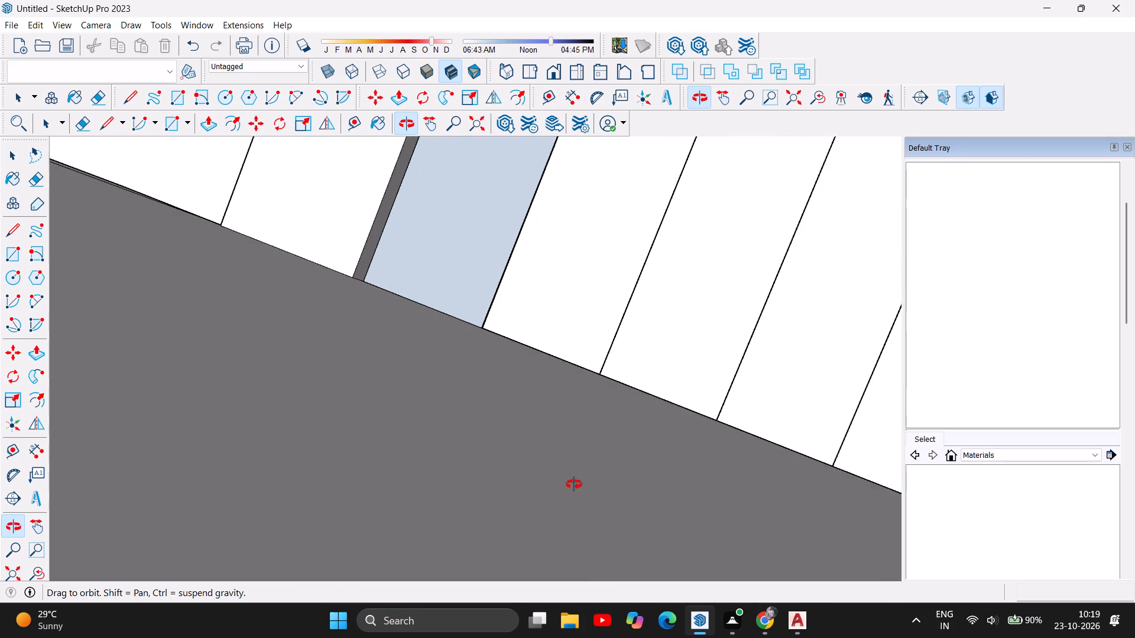
drag(574, 484, 575, 484)
scroll(453, 423, down, 19)
scroll(498, 481, down, 7)
scroll(498, 481, up, 1)
scroll(500, 480, down, 16)
scroll(500, 480, down, 5)
drag(374, 385, 388, 404)
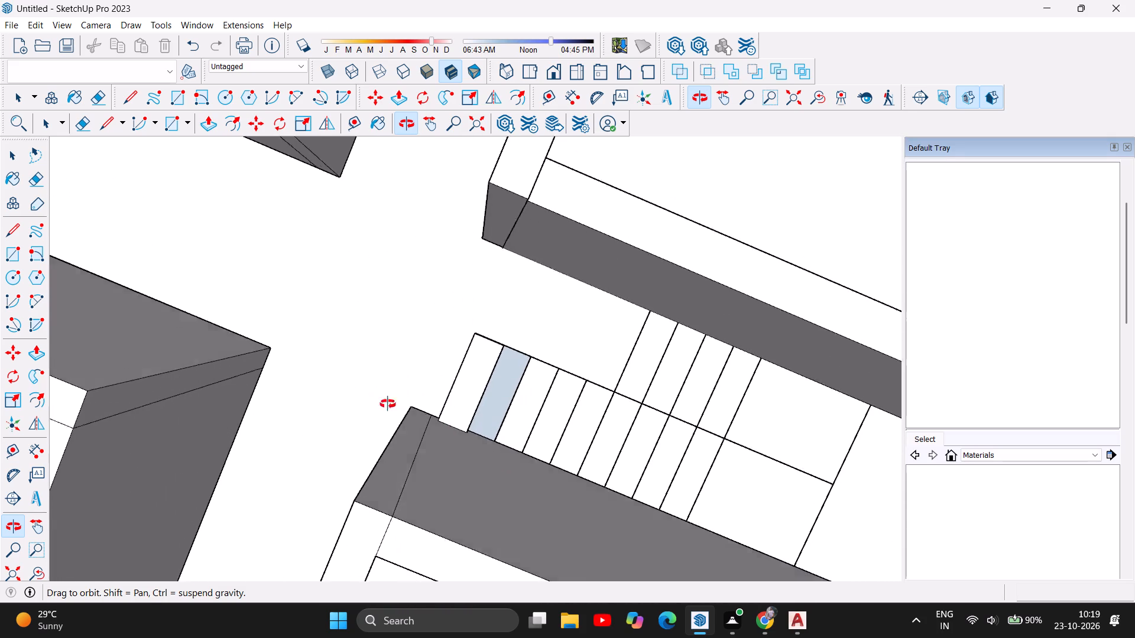
drag(388, 404, 615, 401)
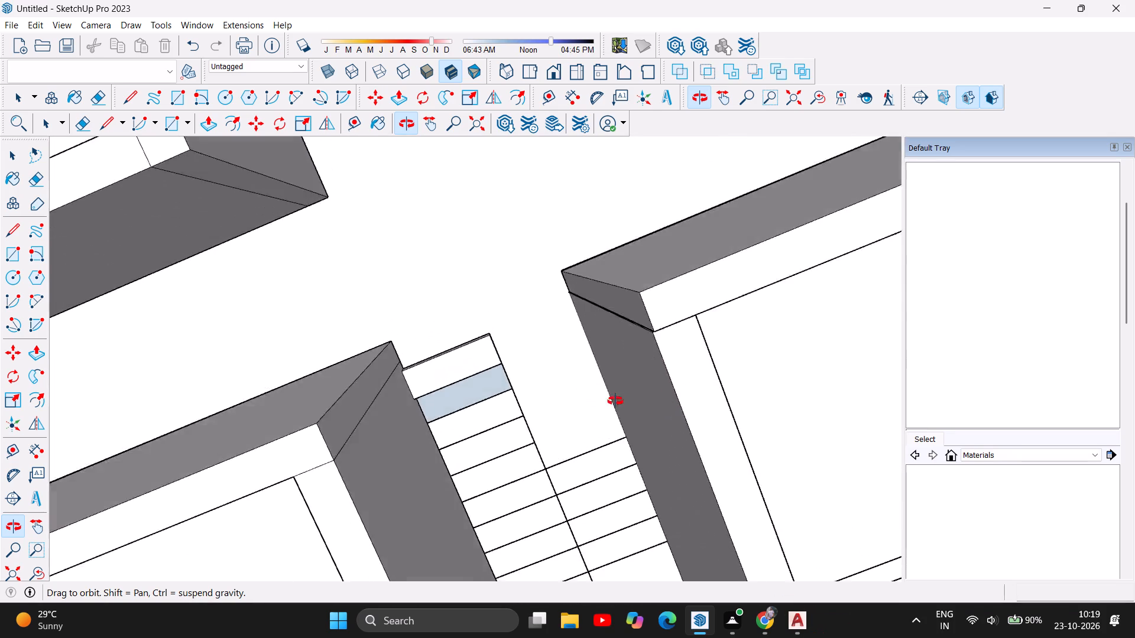
drag(615, 401, 532, 236)
drag(744, 450, 416, 435)
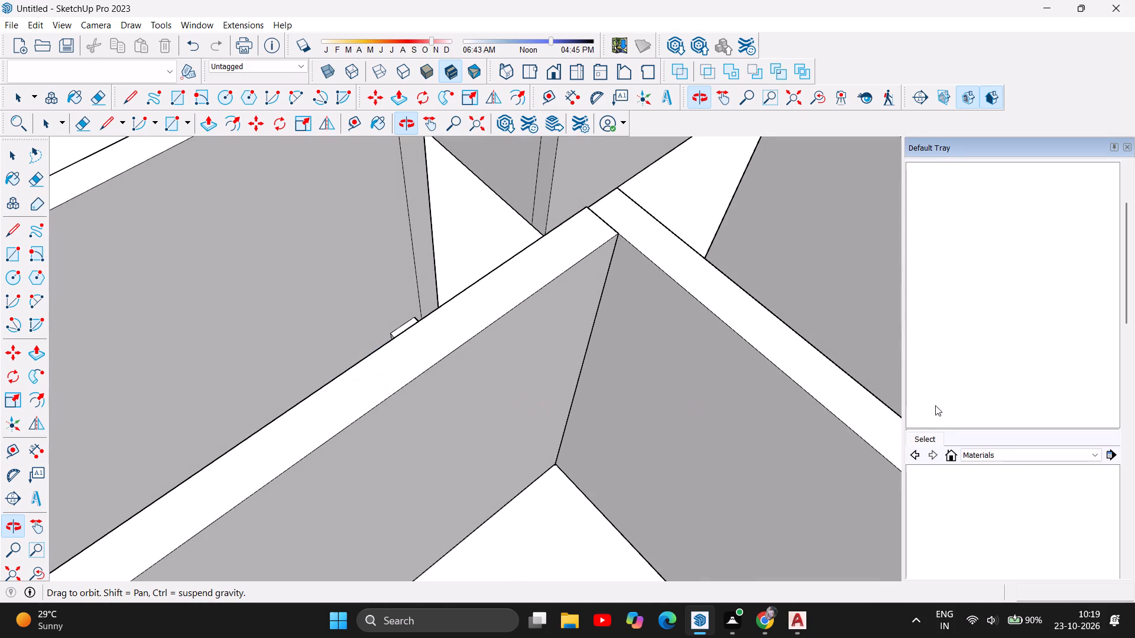
drag(936, 405, 791, 428)
drag(725, 446, 186, 377)
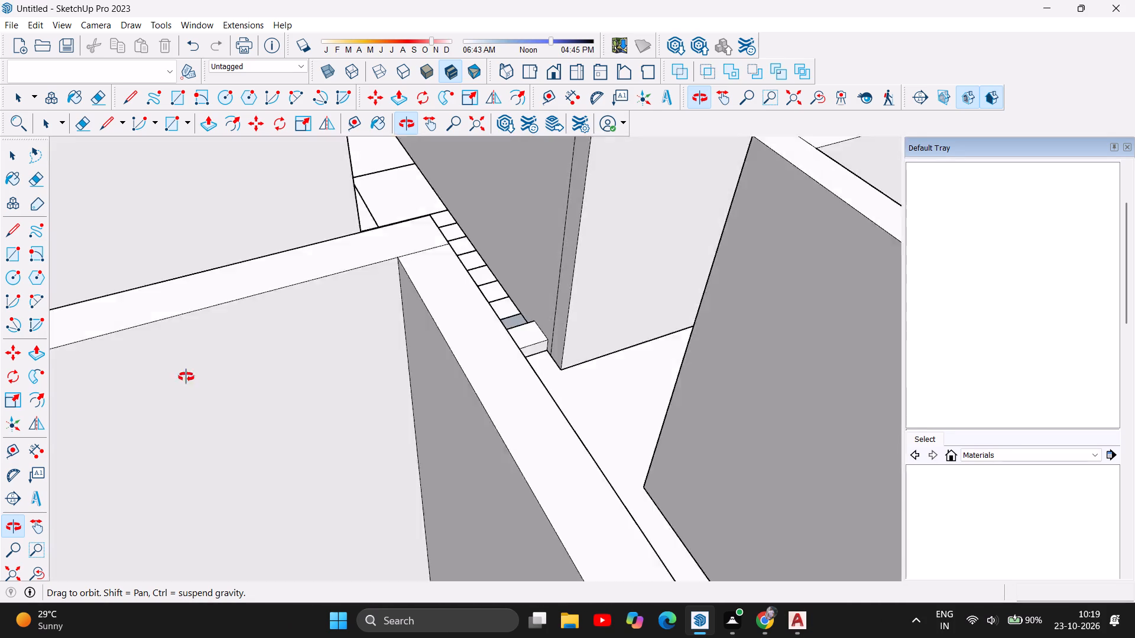
drag(186, 377, 69, 351)
scroll(510, 320, up, 5)
scroll(513, 327, down, 1)
scroll(514, 351, up, 6)
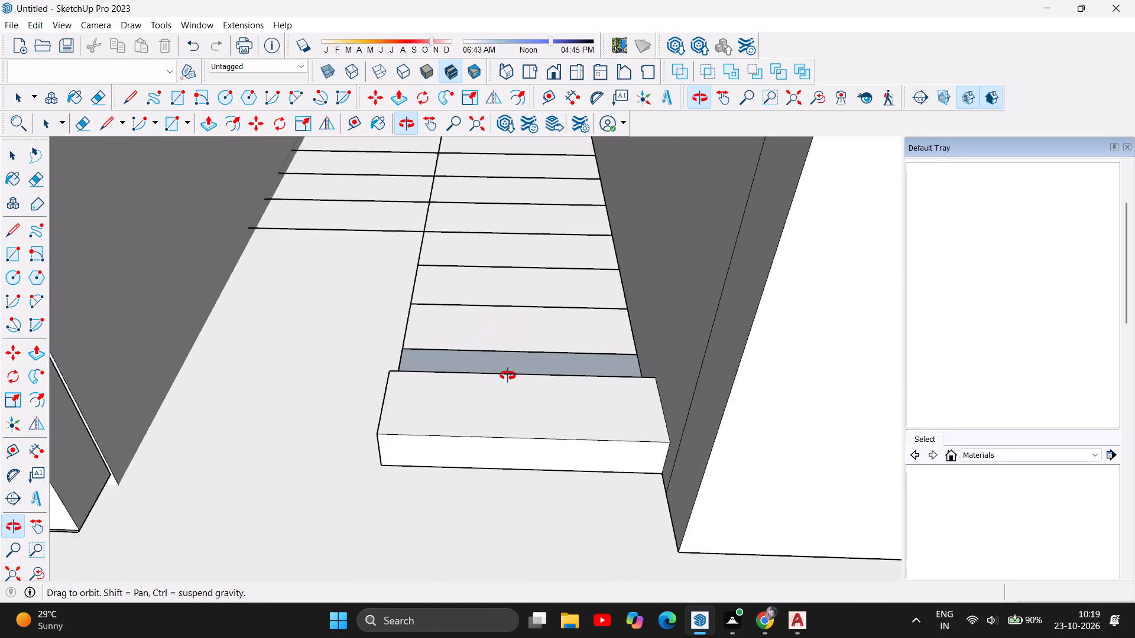
scroll(505, 380, up, 2)
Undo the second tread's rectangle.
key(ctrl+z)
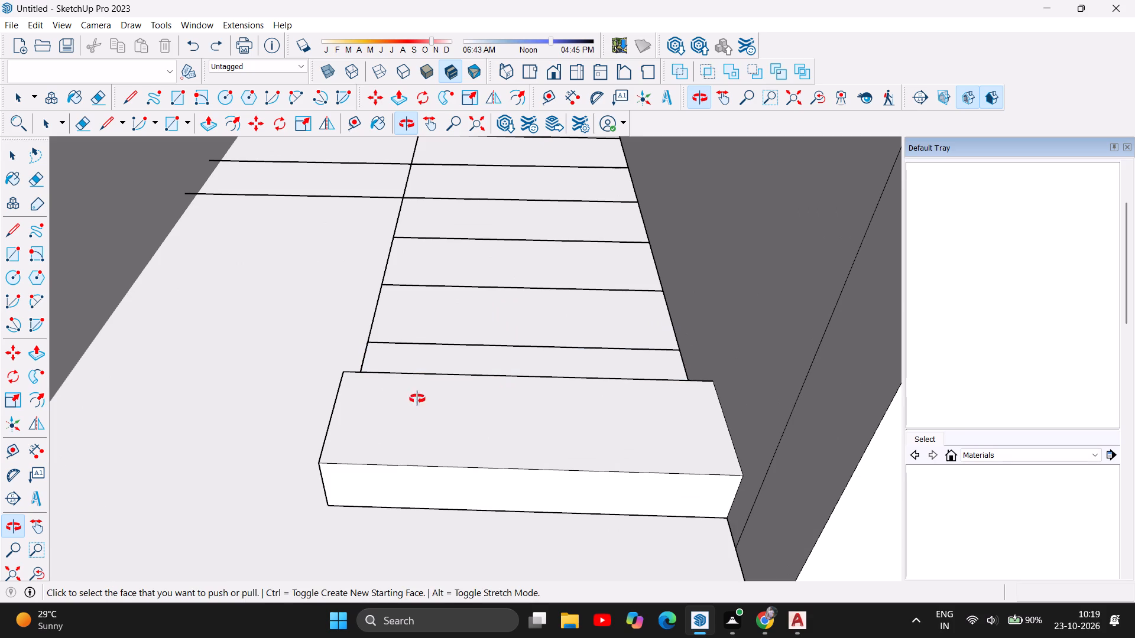
Copy the raised first tread of the longer flight and paste the duplicate at its rear top corner.
click(29, 155)
drag(281, 375, 601, 343)
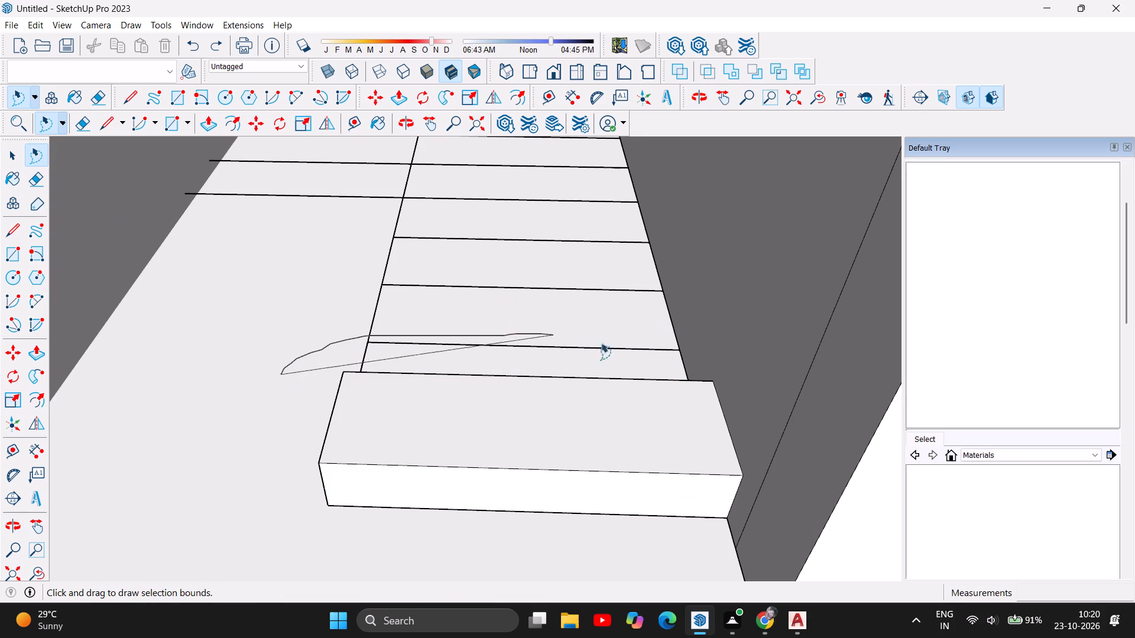
drag(601, 343, 352, 498)
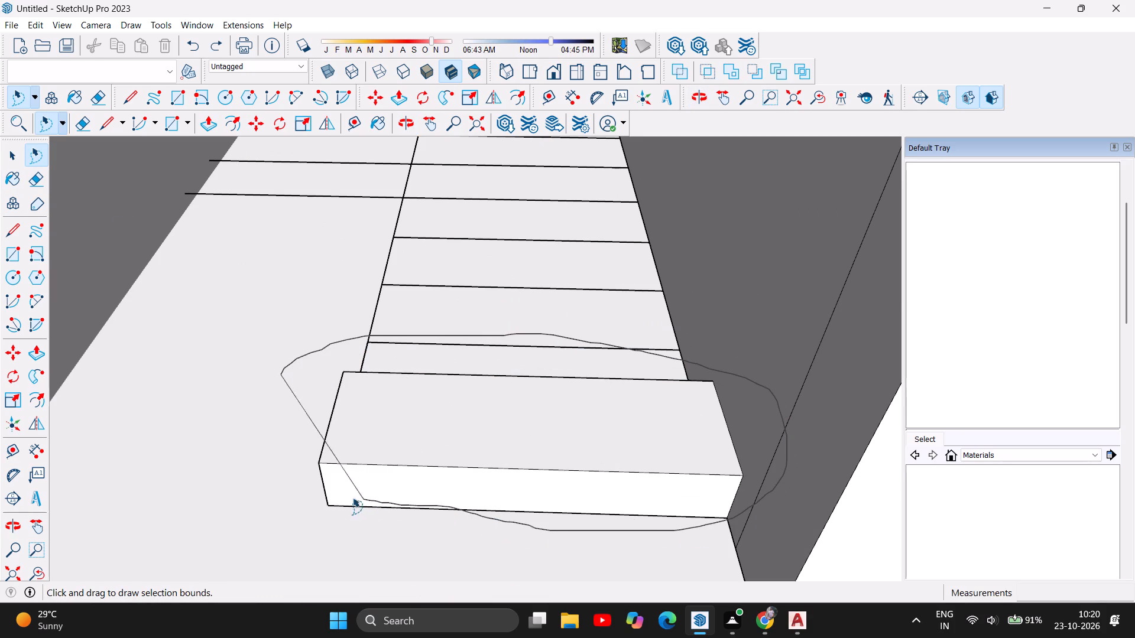
drag(352, 498, 307, 493)
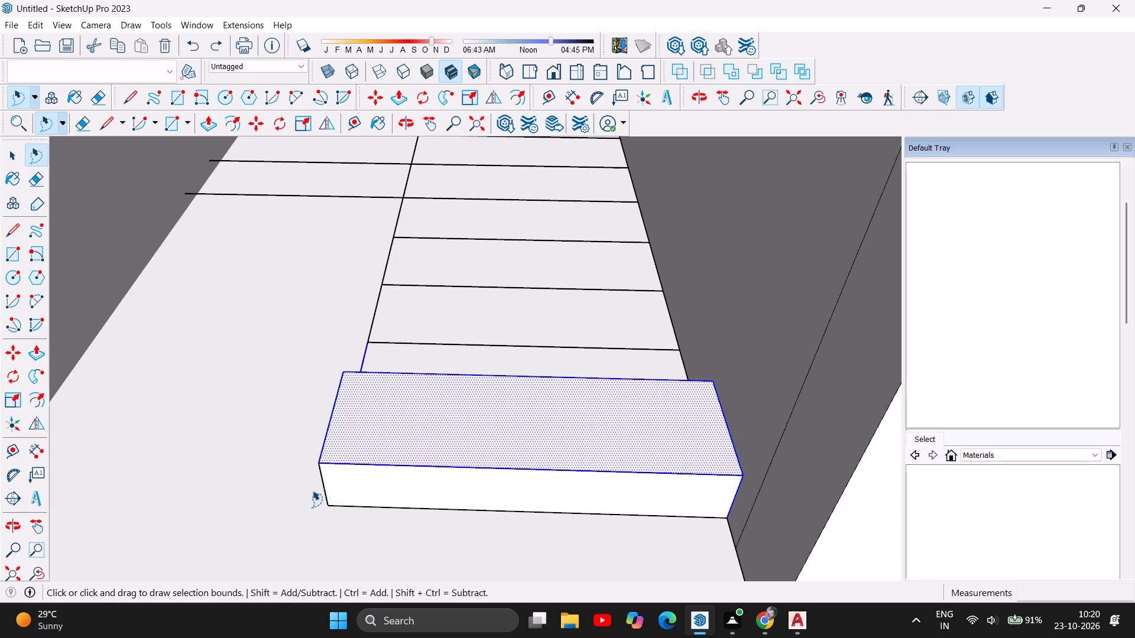
key(Escape)
drag(212, 335, 516, 554)
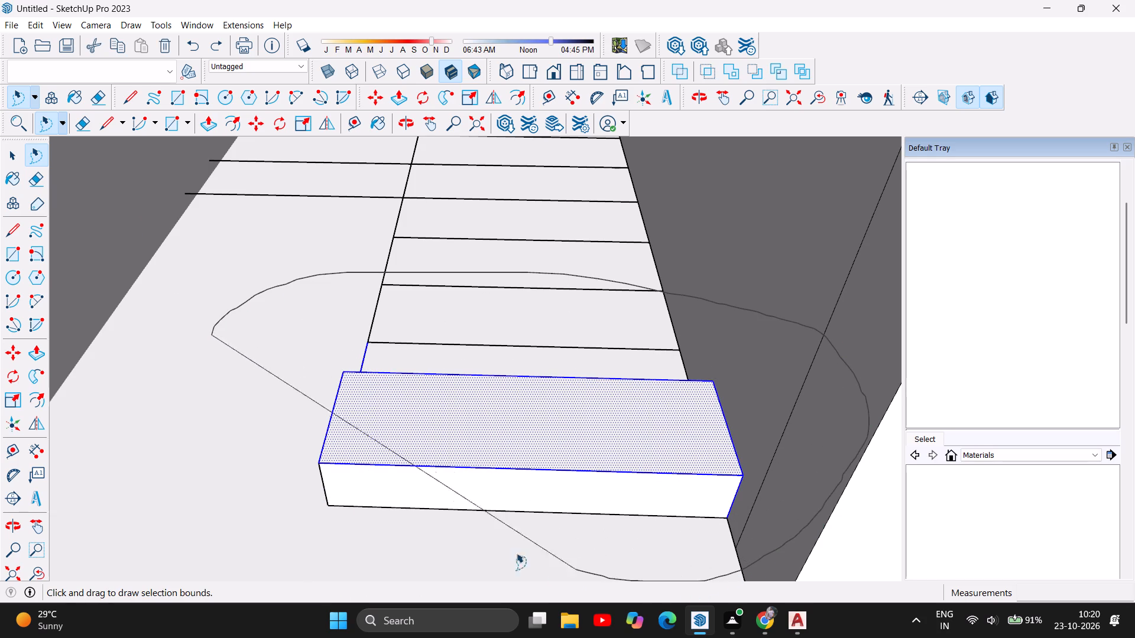
drag(516, 554, 284, 508)
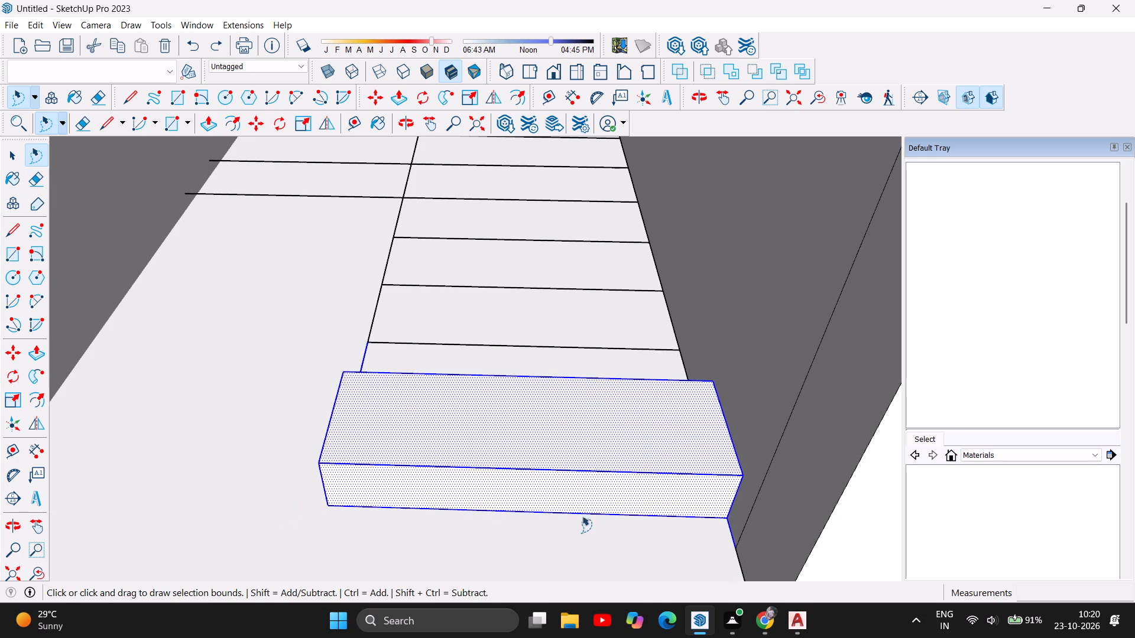
key(ctrl+c)
key(ctrl+v)
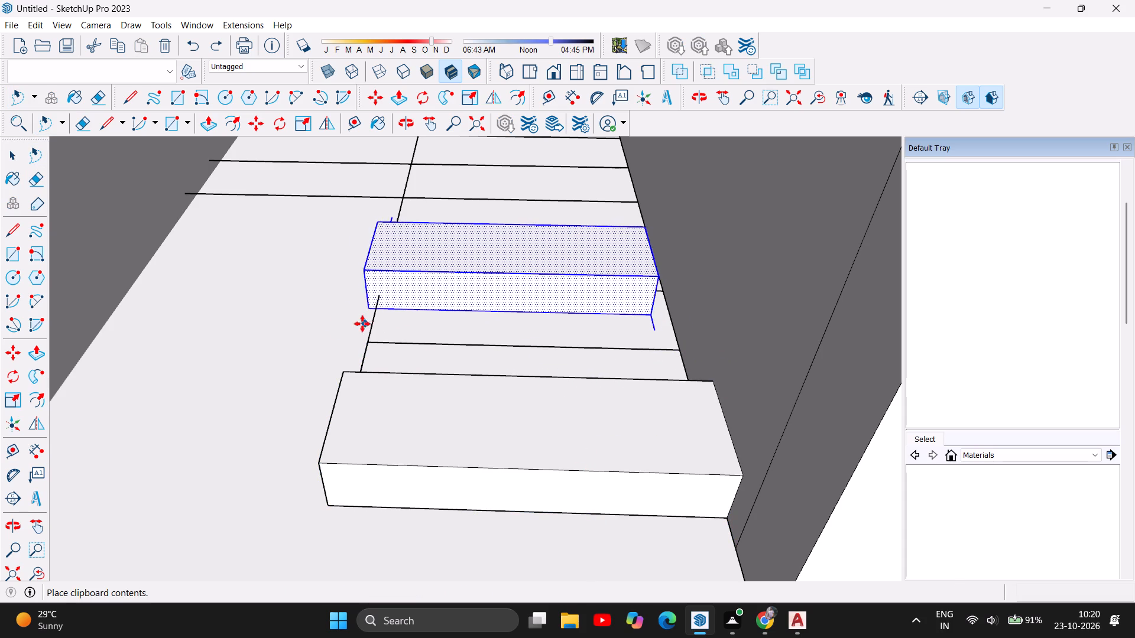
click(342, 373)
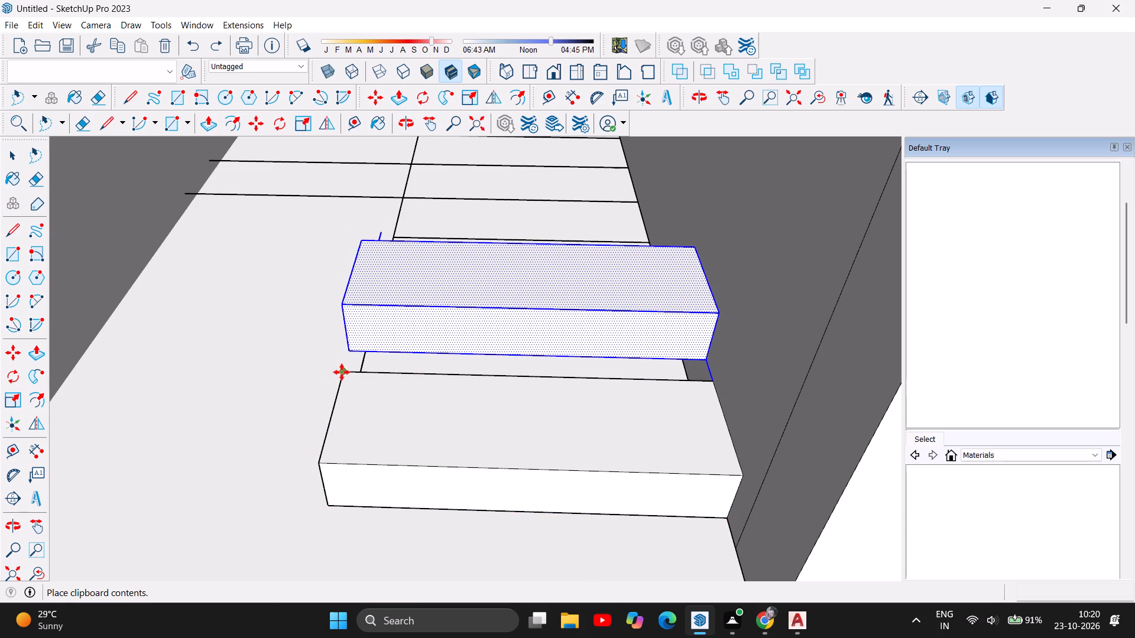
Delete the stray edges copied along with the second tread at both of its ends.
scroll(680, 419, down, 10)
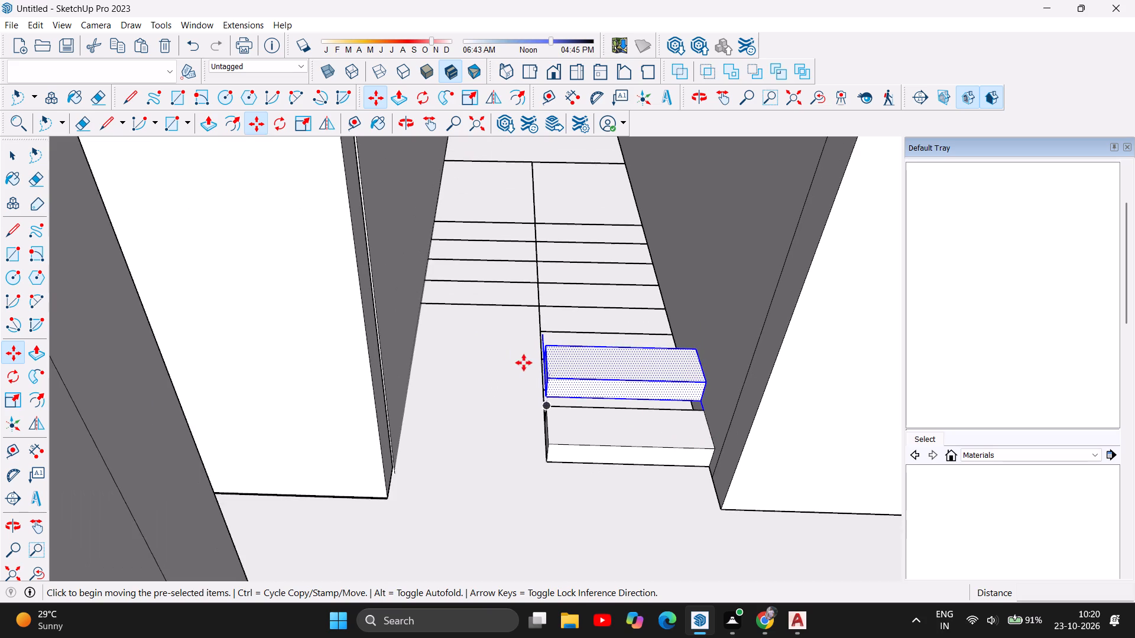
scroll(524, 363, up, 13)
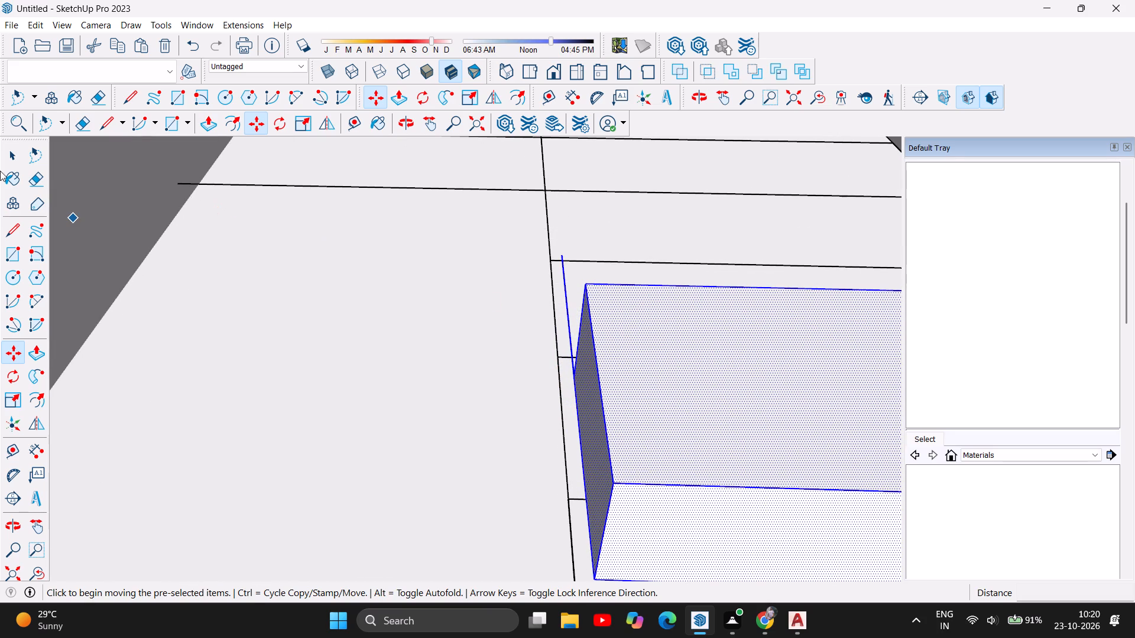
click(19, 159)
click(568, 308)
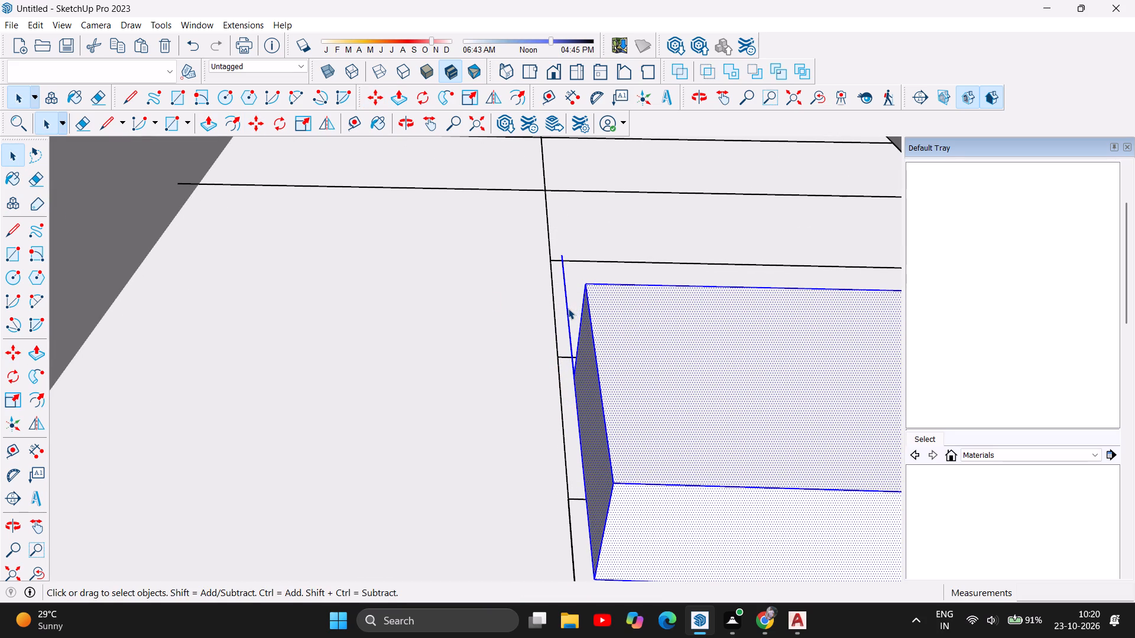
key(Delete)
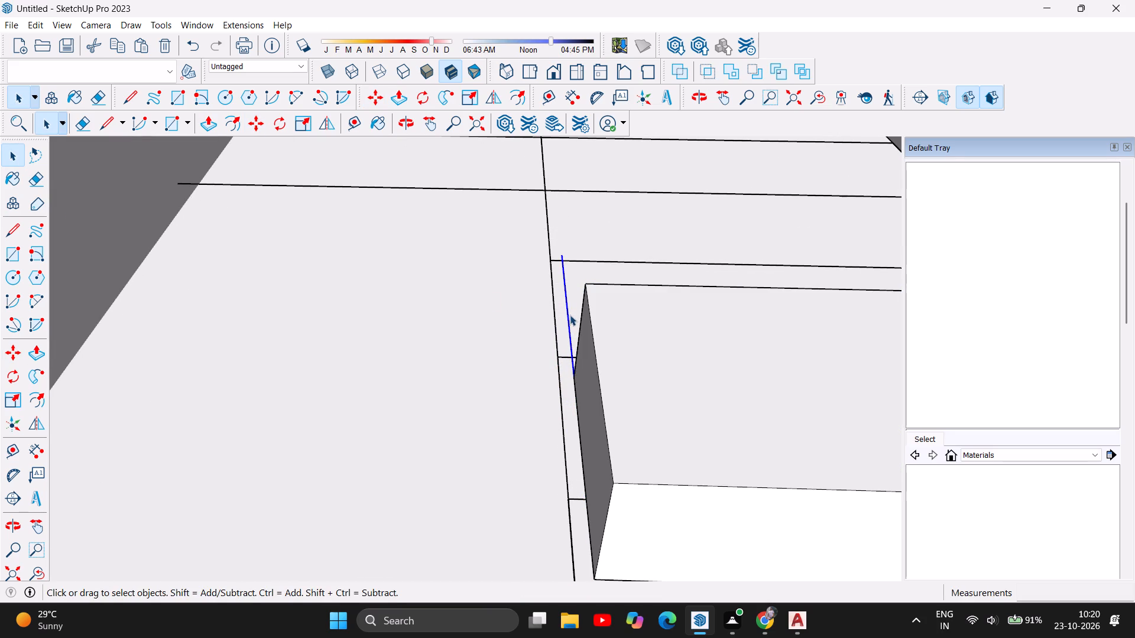
click(567, 317)
key(Delete)
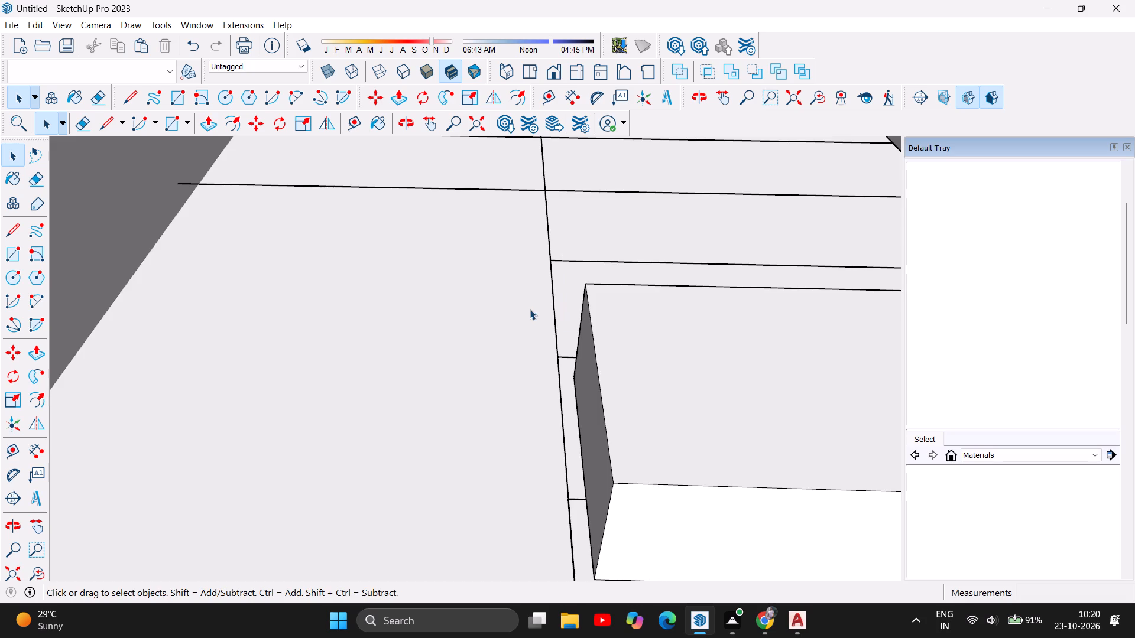
scroll(523, 306, down, 11)
scroll(751, 366, up, 7)
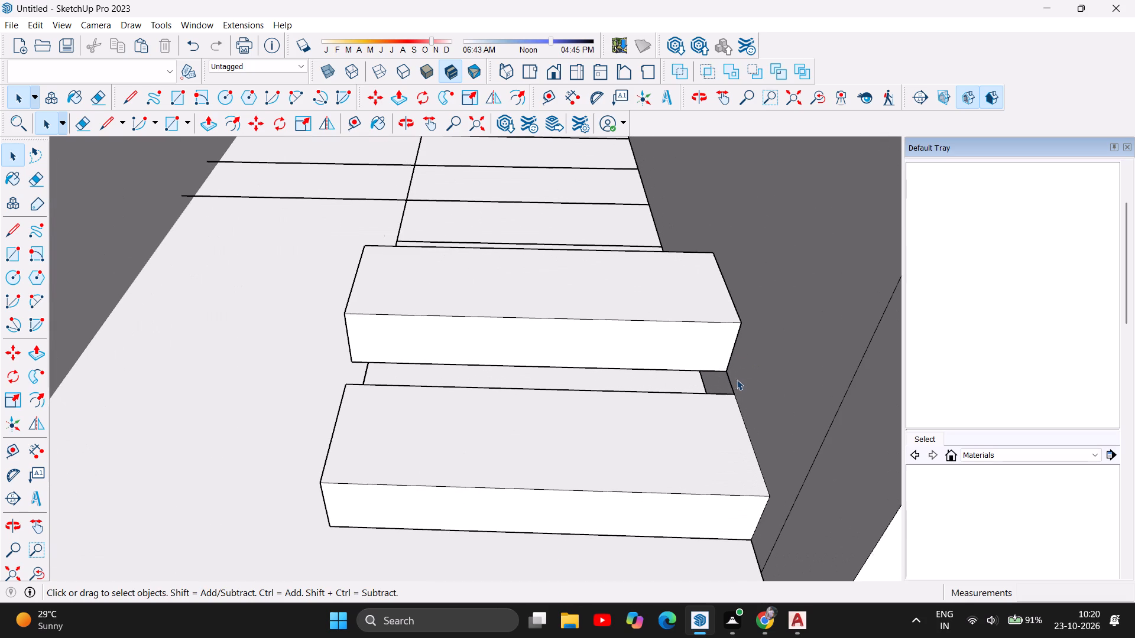
click(729, 381)
key(Delete)
Examine the position of the copied second tread relative to the first tread from several angles.
scroll(647, 460, down, 10)
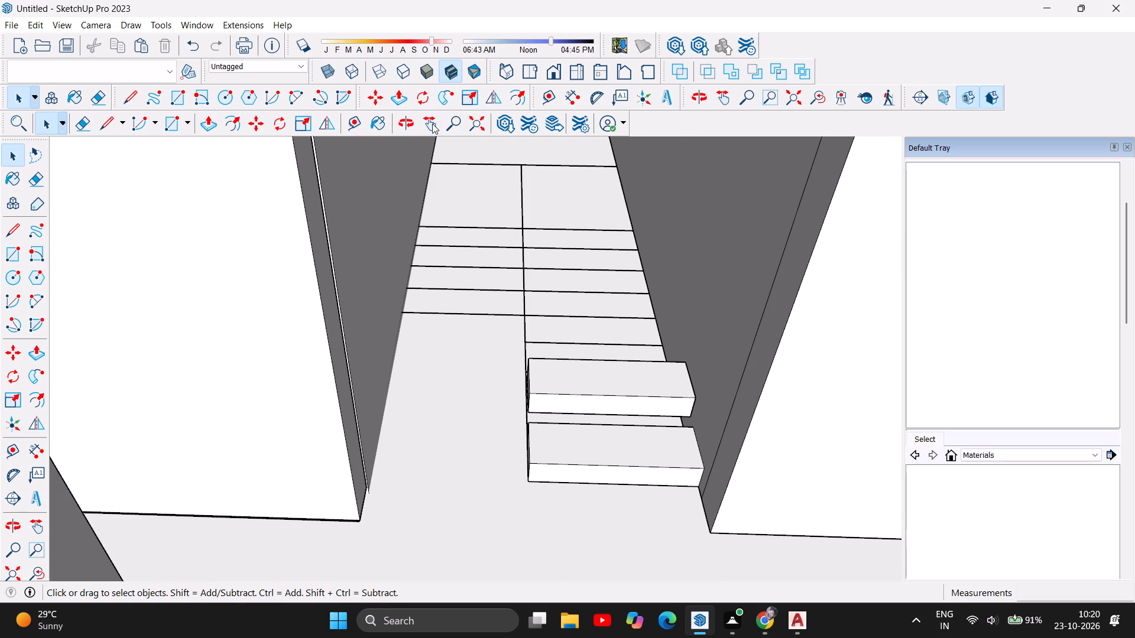
click(406, 123)
drag(362, 377, 426, 392)
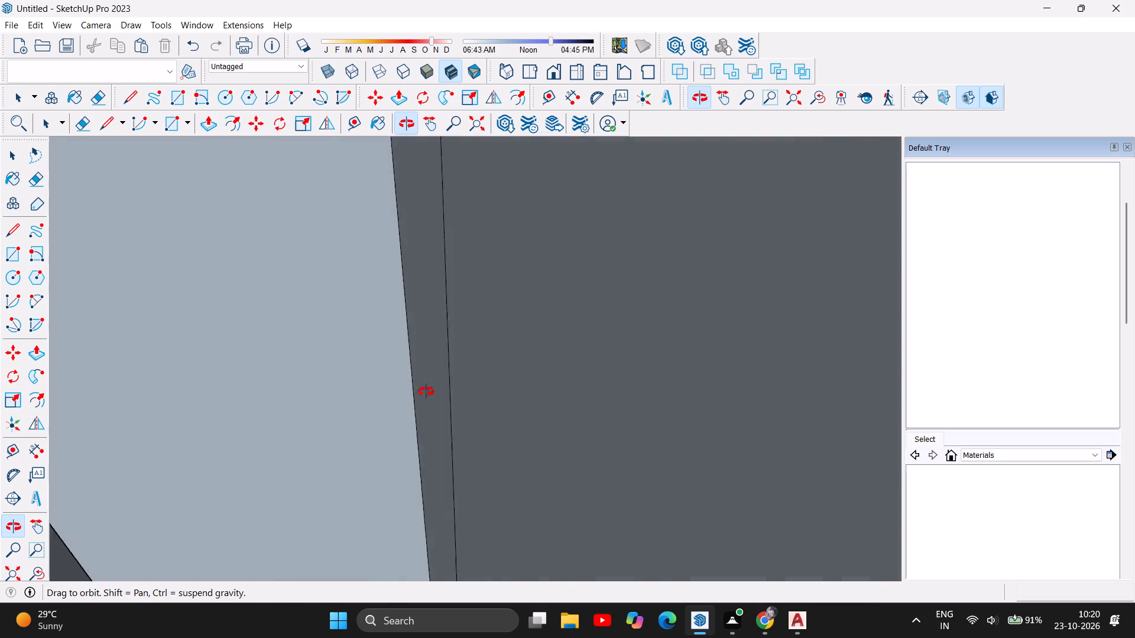
drag(426, 392, 406, 389)
scroll(510, 392, up, 7)
scroll(538, 382, down, 1)
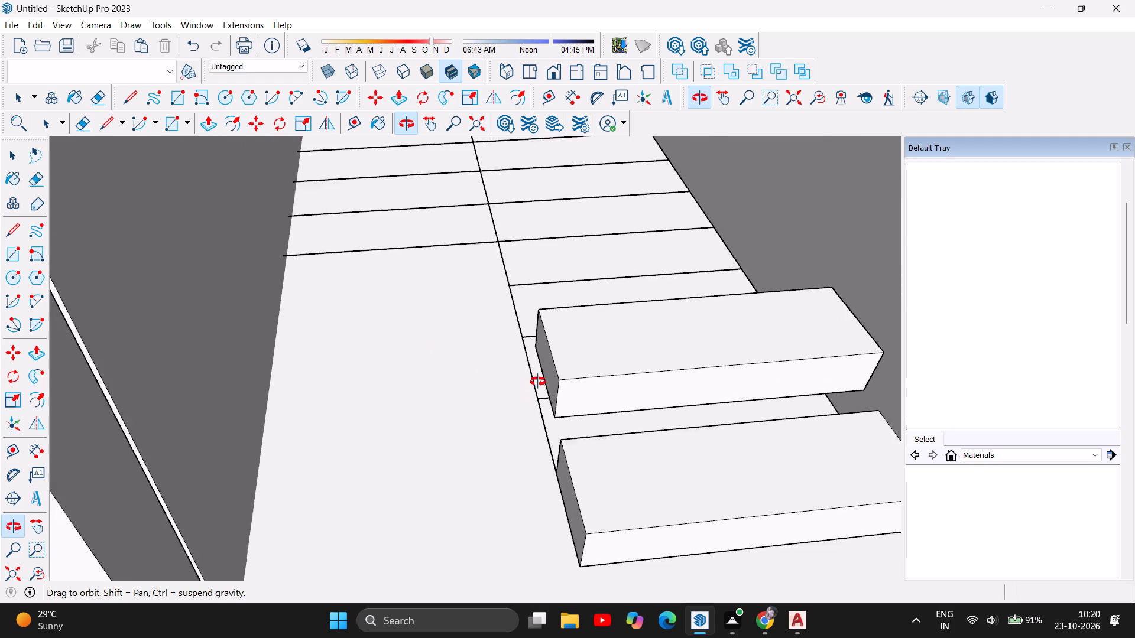
scroll(538, 382, down, 2)
scroll(546, 453, up, 2)
scroll(482, 402, down, 3)
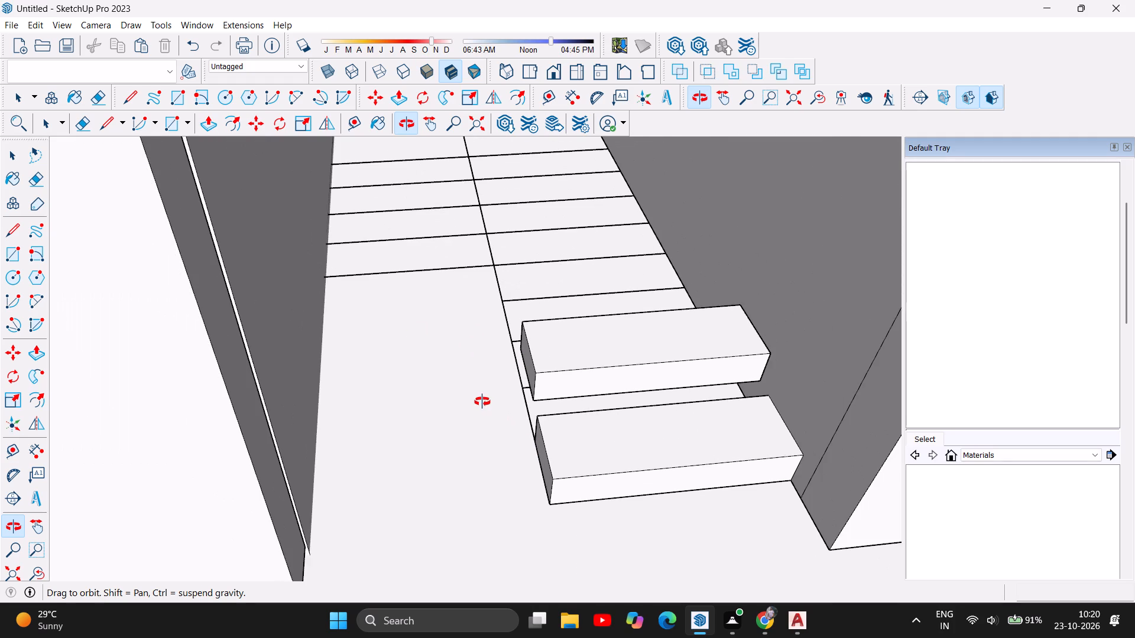
drag(708, 512, 729, 504)
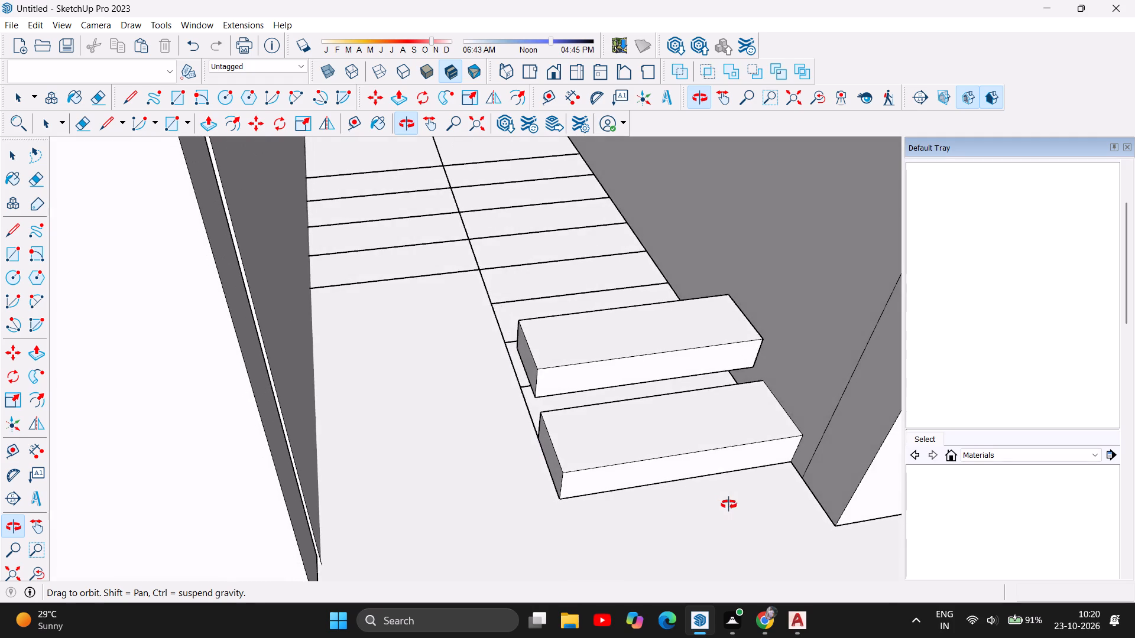
drag(729, 504, 764, 486)
drag(677, 454, 680, 453)
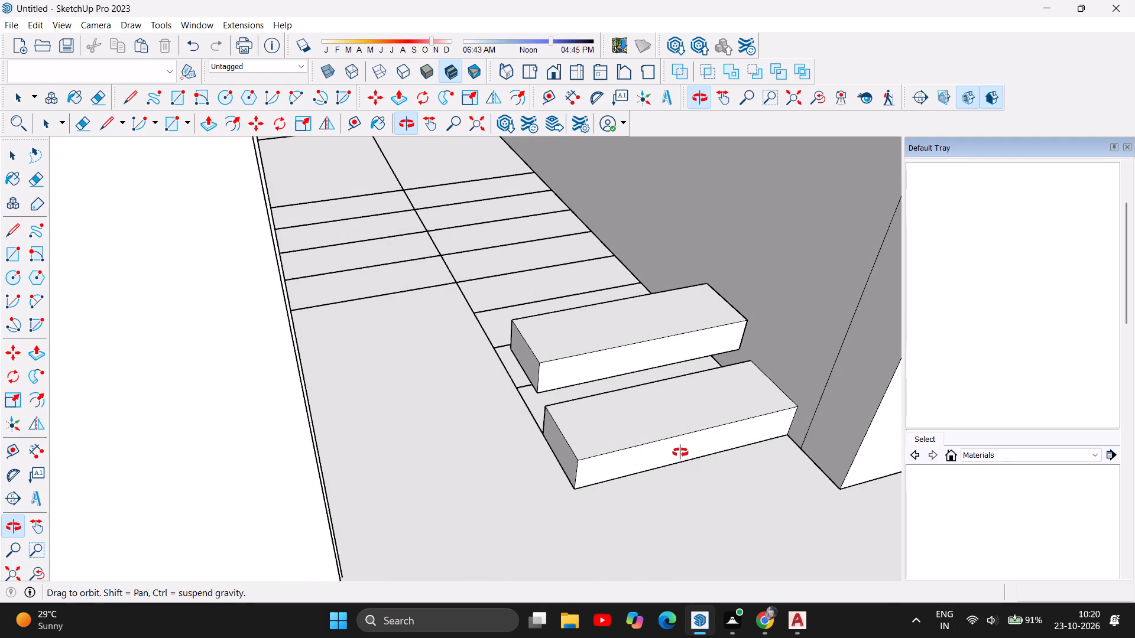
drag(680, 453, 475, 560)
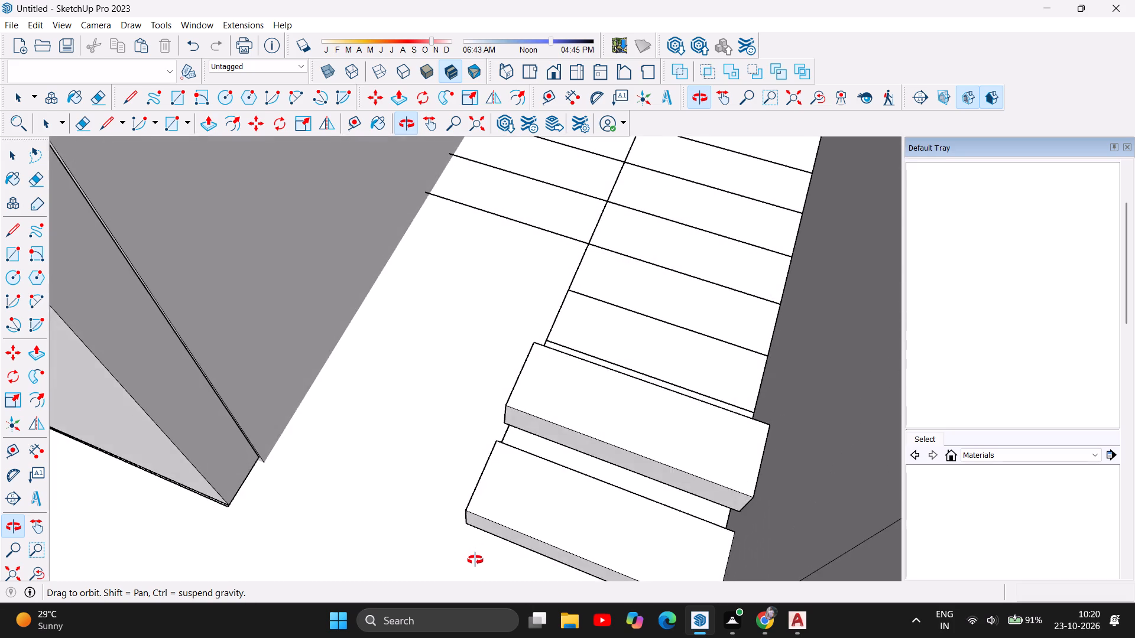
drag(475, 560, 629, 562)
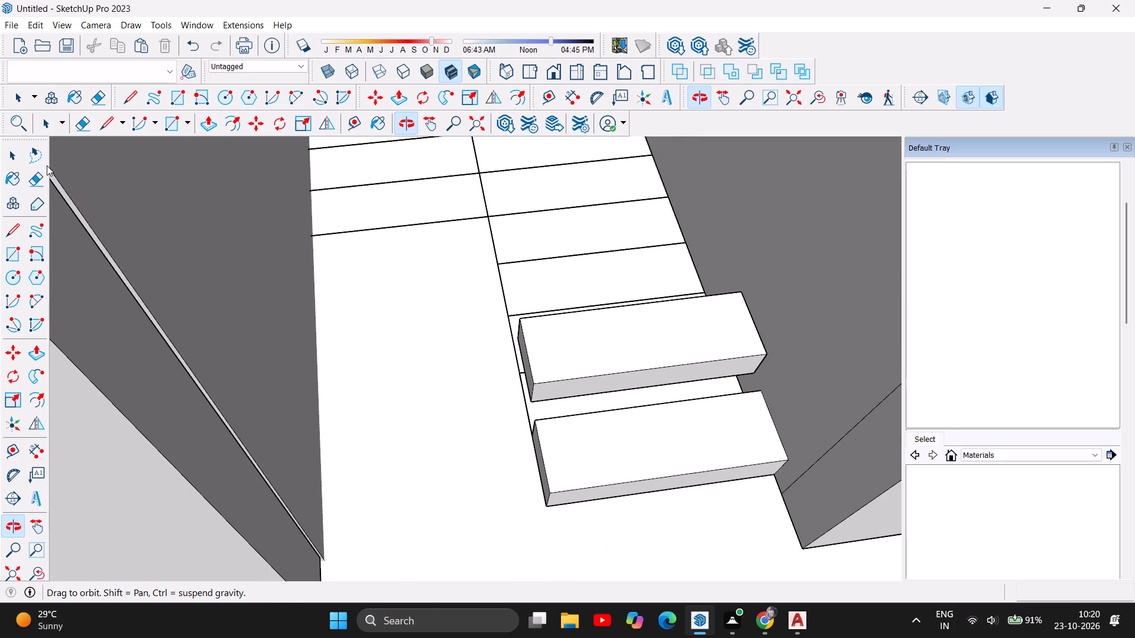
Move the second tread by its lower front corner onto the first tread's rear top corner.
click(38, 161)
drag(496, 333, 533, 305)
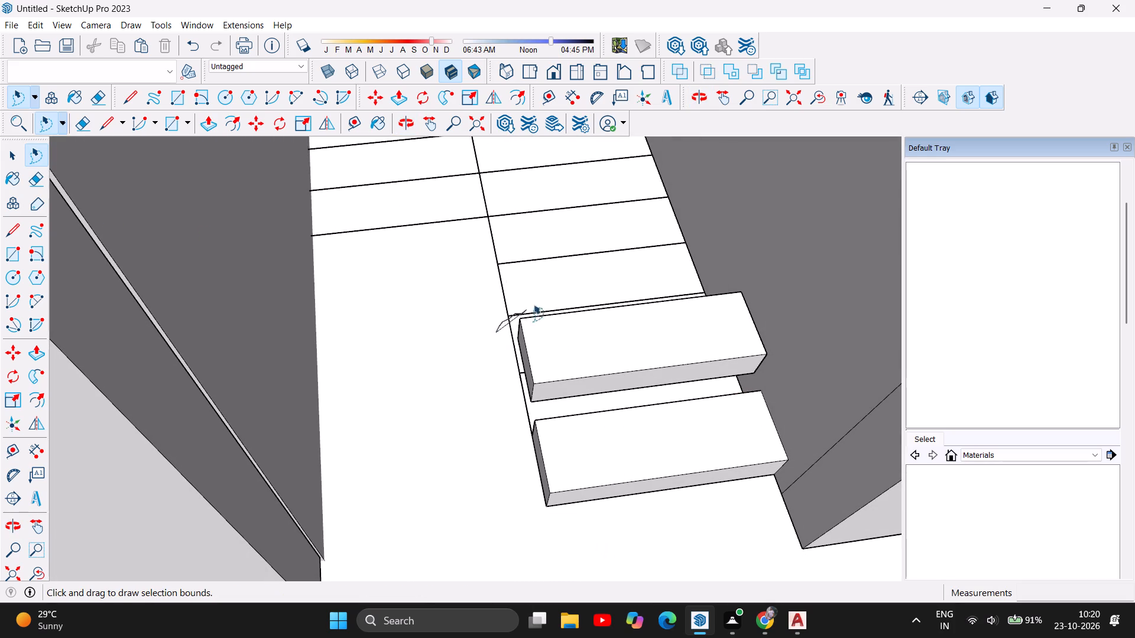
drag(533, 305, 789, 357)
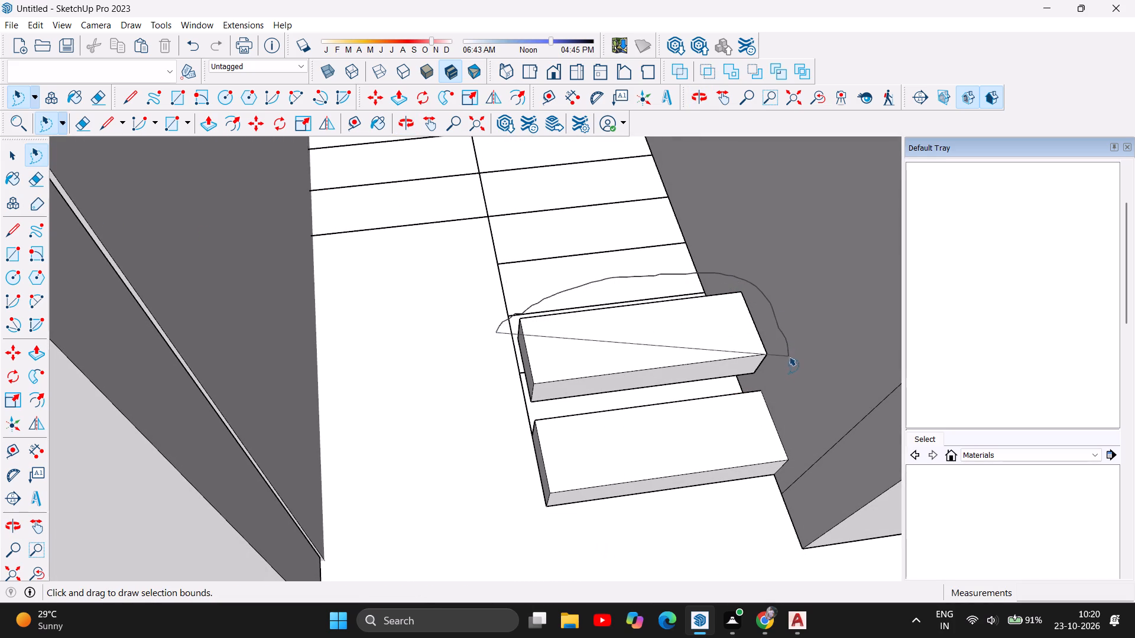
drag(789, 357, 637, 402)
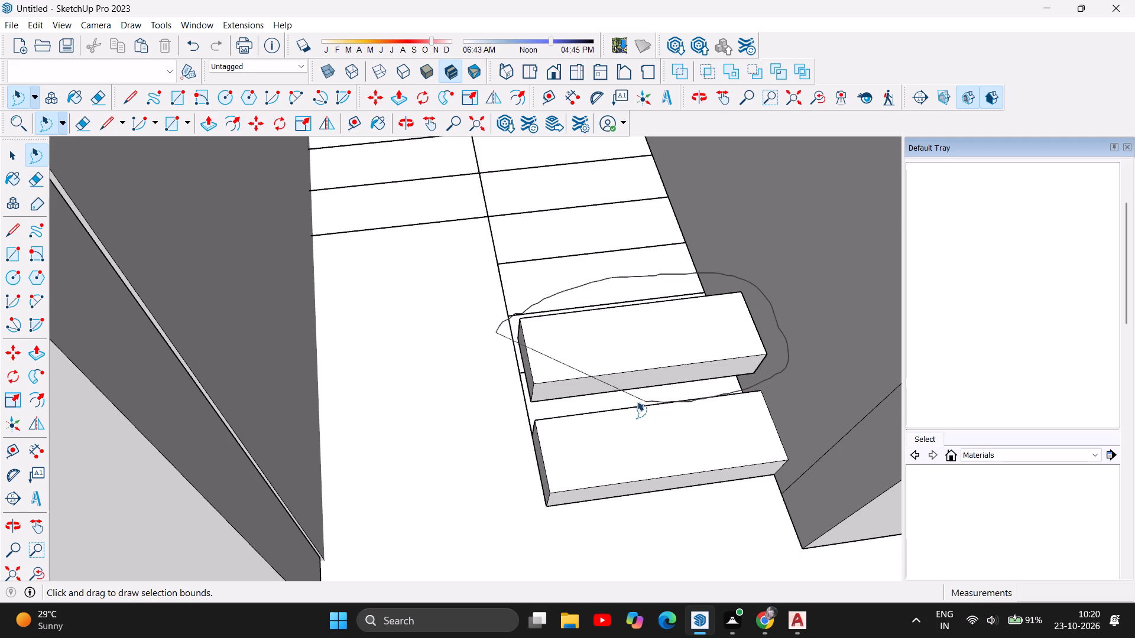
drag(637, 402, 513, 405)
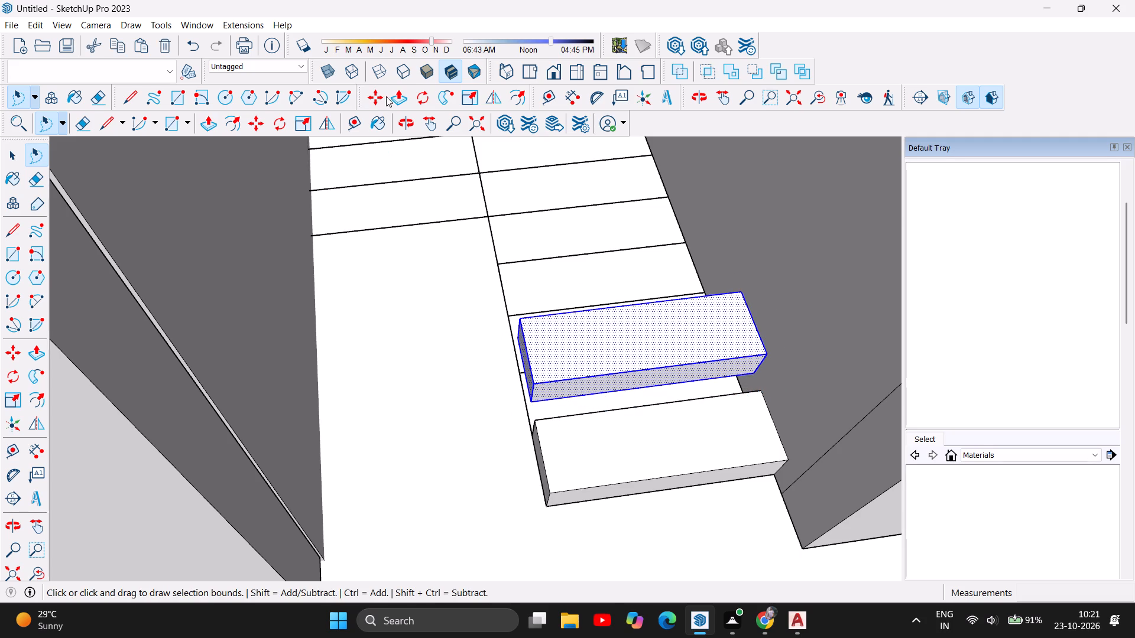
click(366, 97)
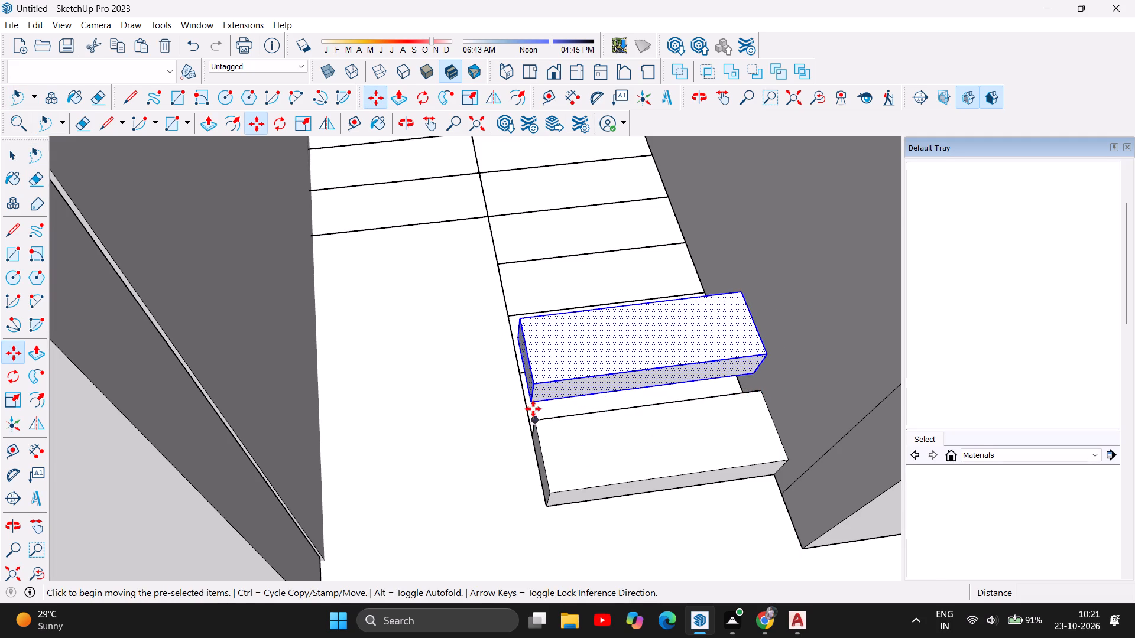
click(533, 401)
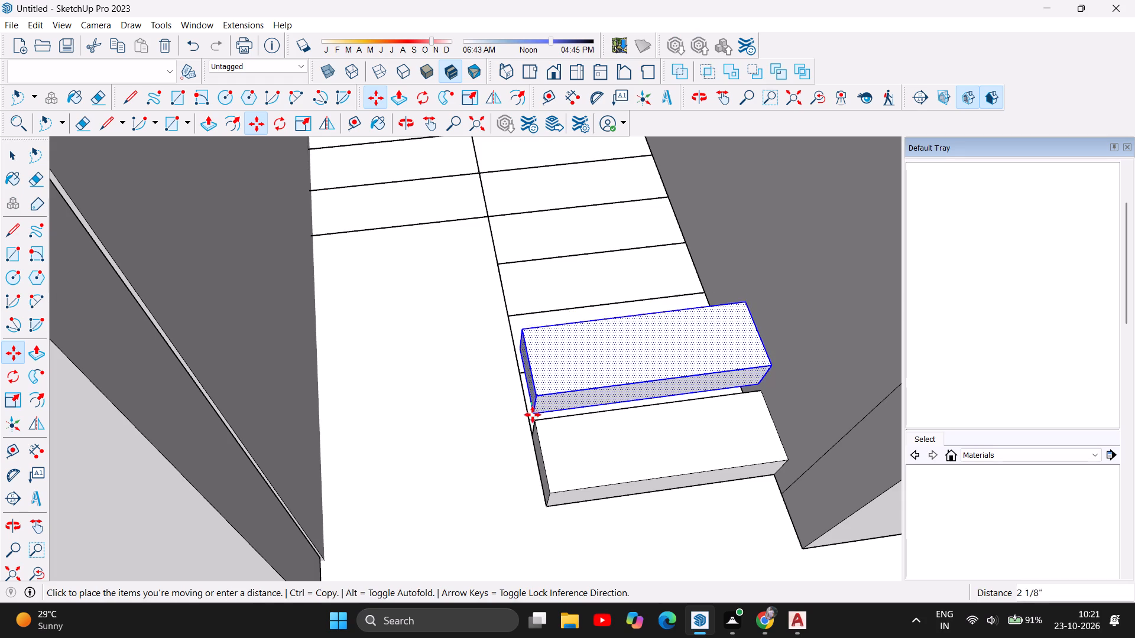
click(536, 419)
scroll(598, 448, up, 3)
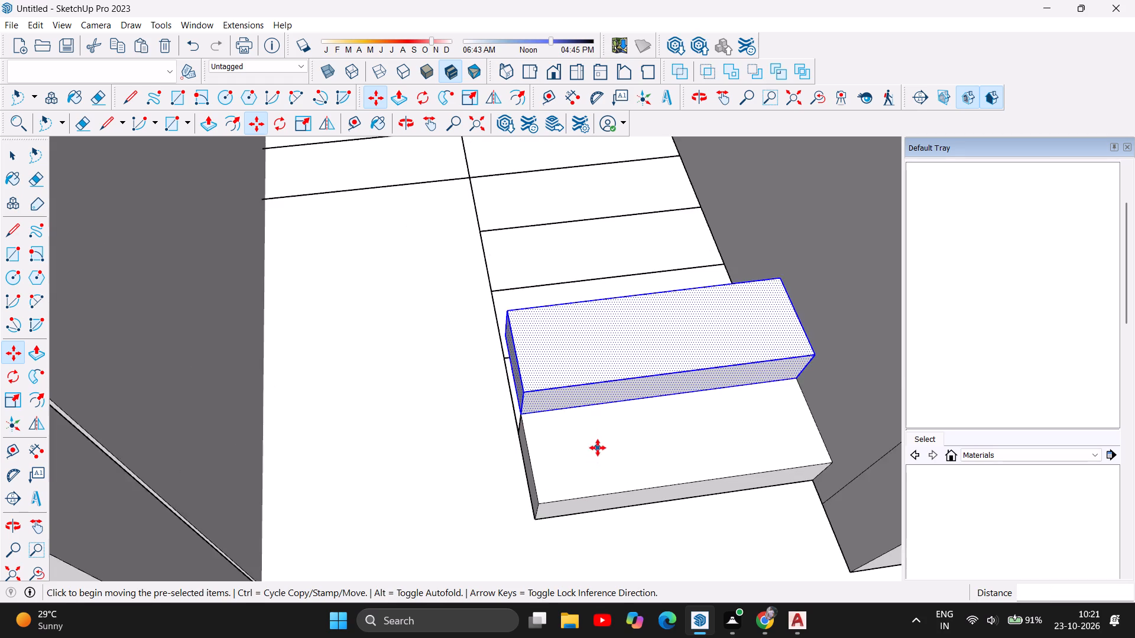
scroll(598, 448, up, 2)
scroll(514, 420, up, 3)
scroll(553, 359, up, 3)
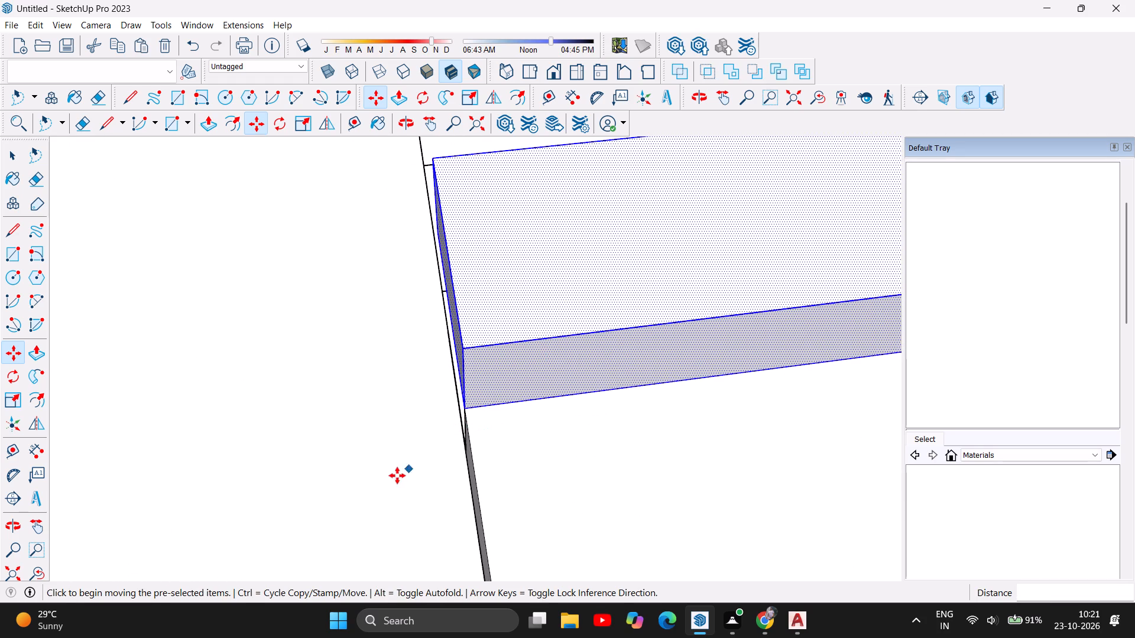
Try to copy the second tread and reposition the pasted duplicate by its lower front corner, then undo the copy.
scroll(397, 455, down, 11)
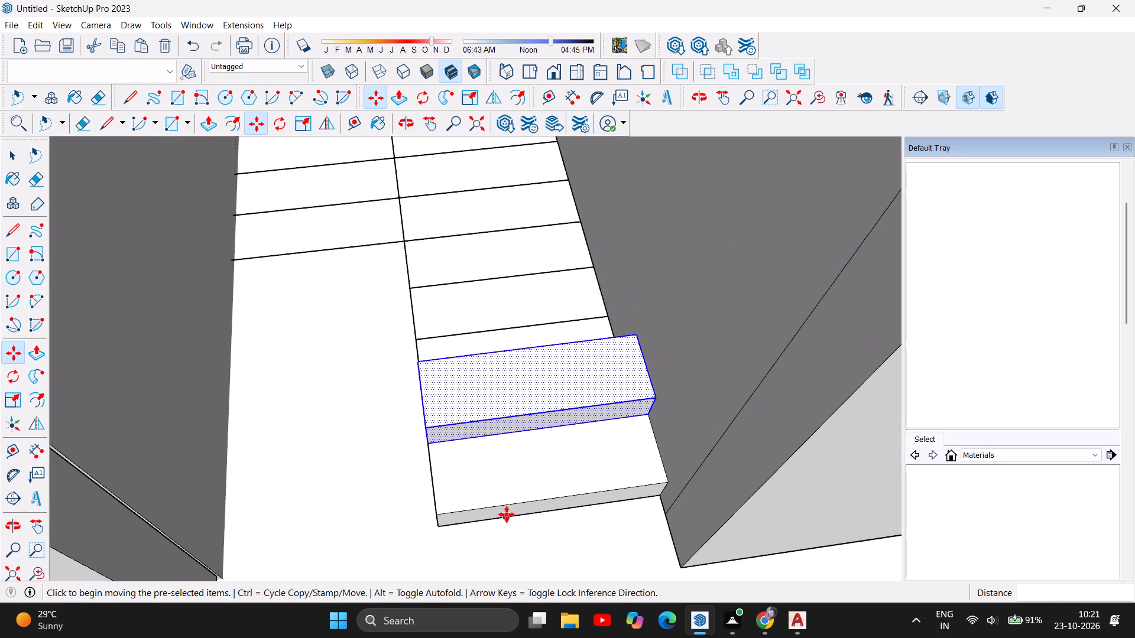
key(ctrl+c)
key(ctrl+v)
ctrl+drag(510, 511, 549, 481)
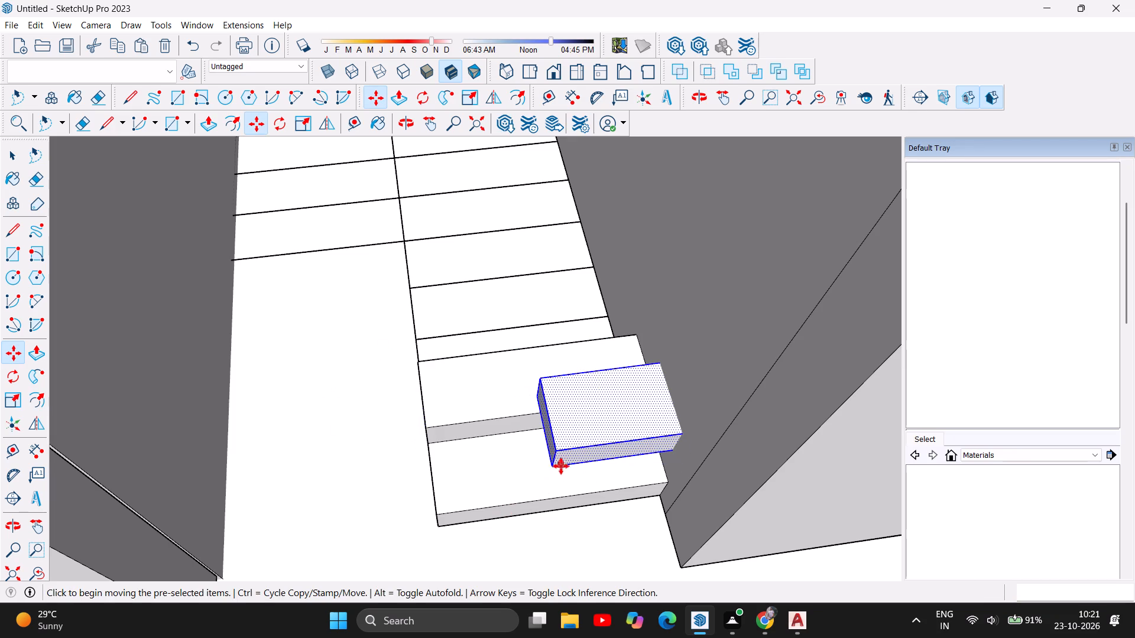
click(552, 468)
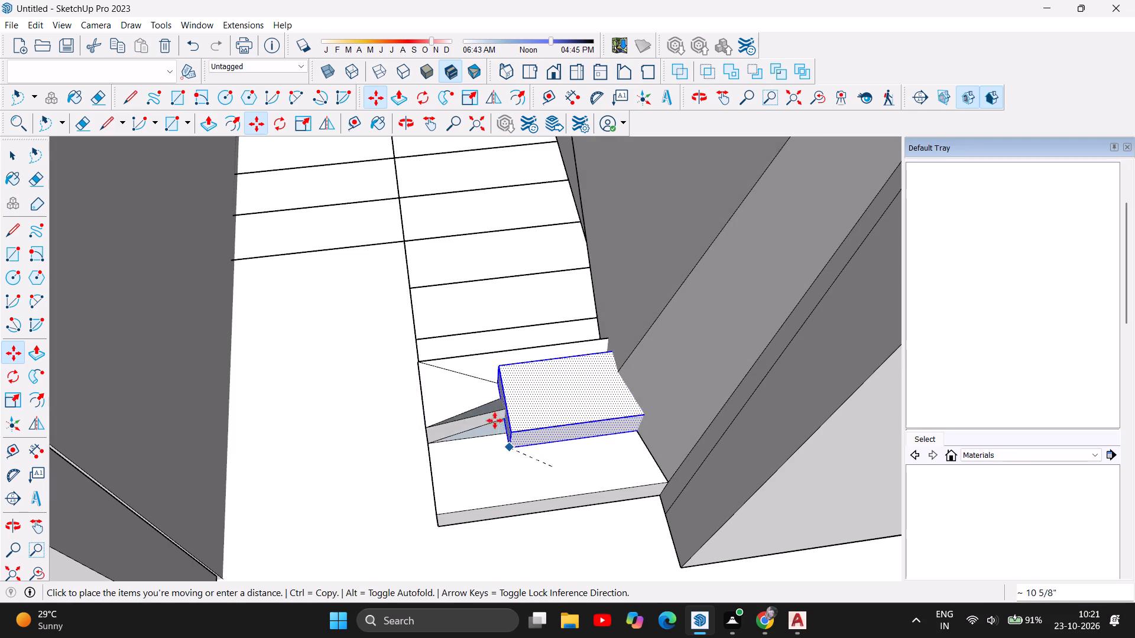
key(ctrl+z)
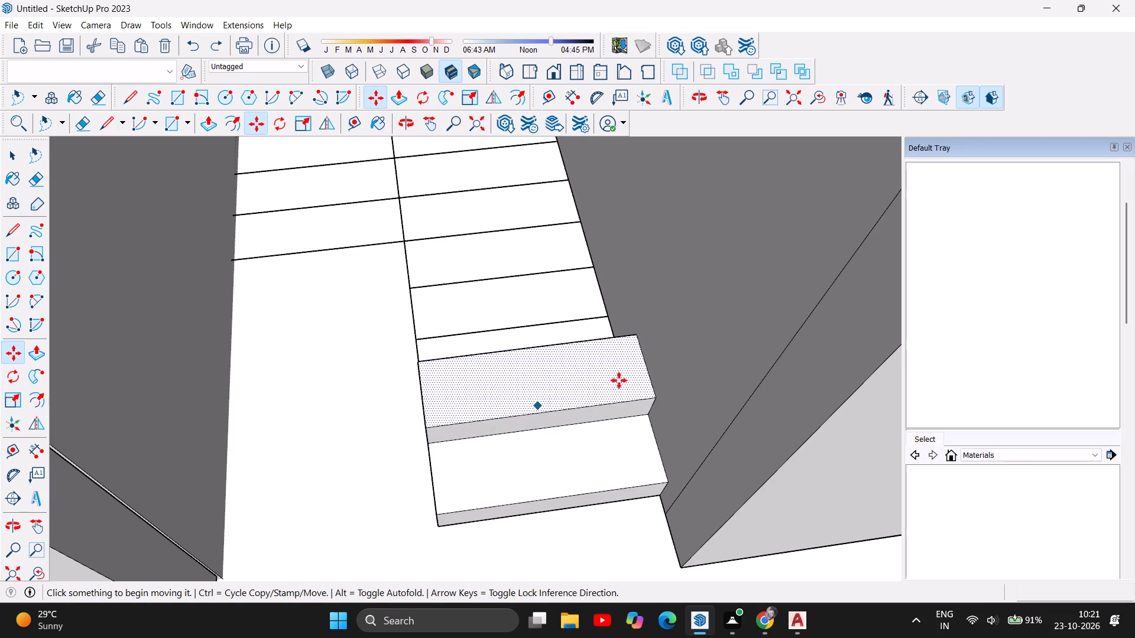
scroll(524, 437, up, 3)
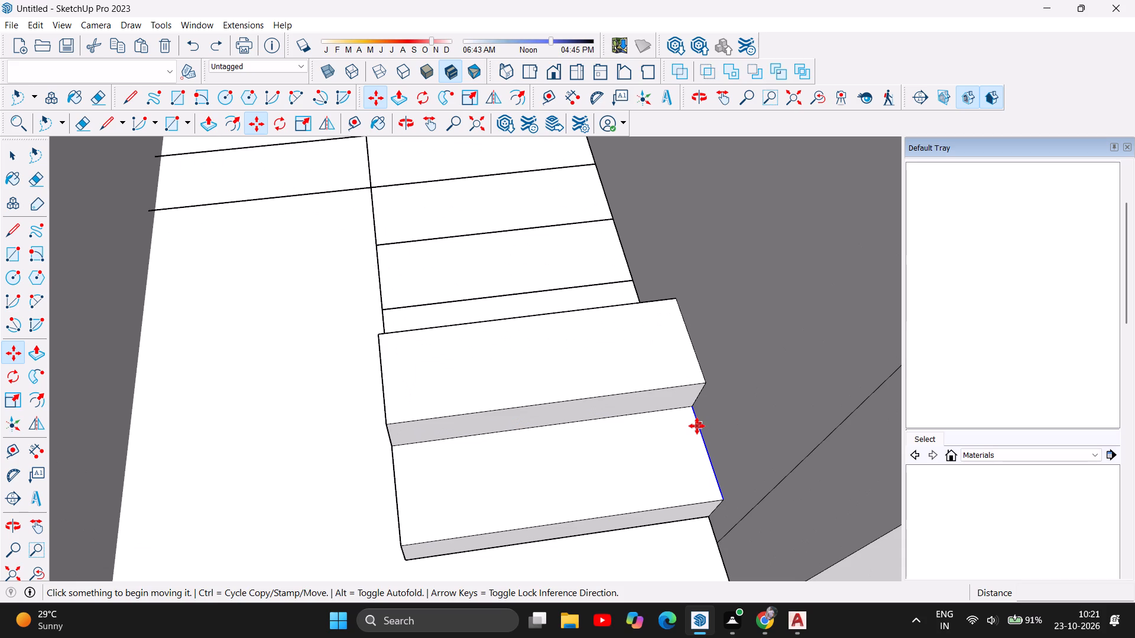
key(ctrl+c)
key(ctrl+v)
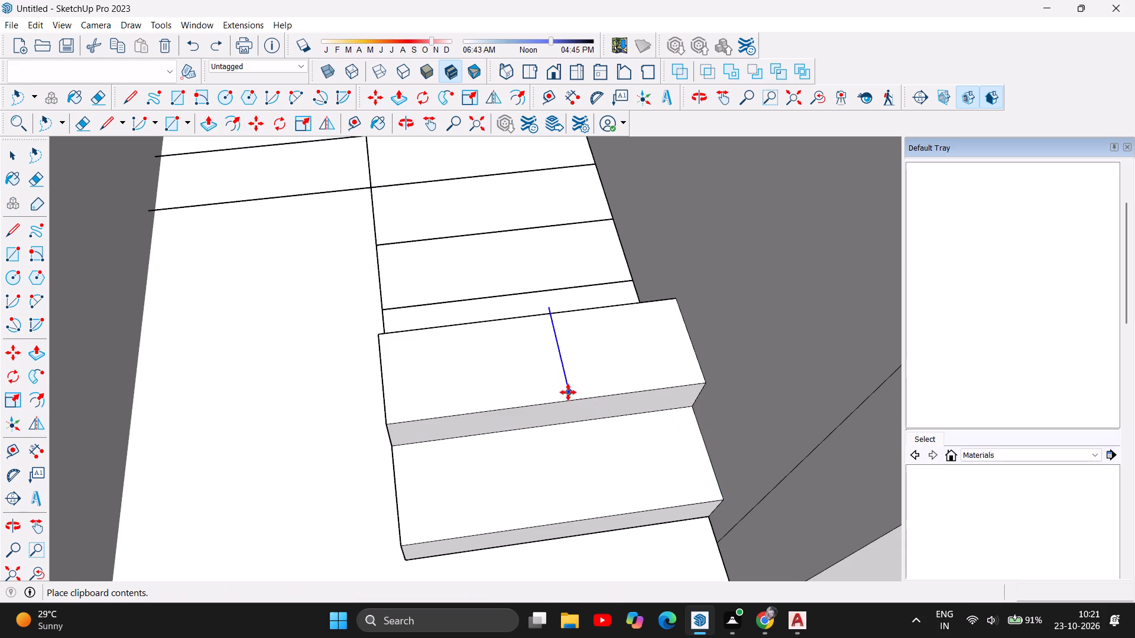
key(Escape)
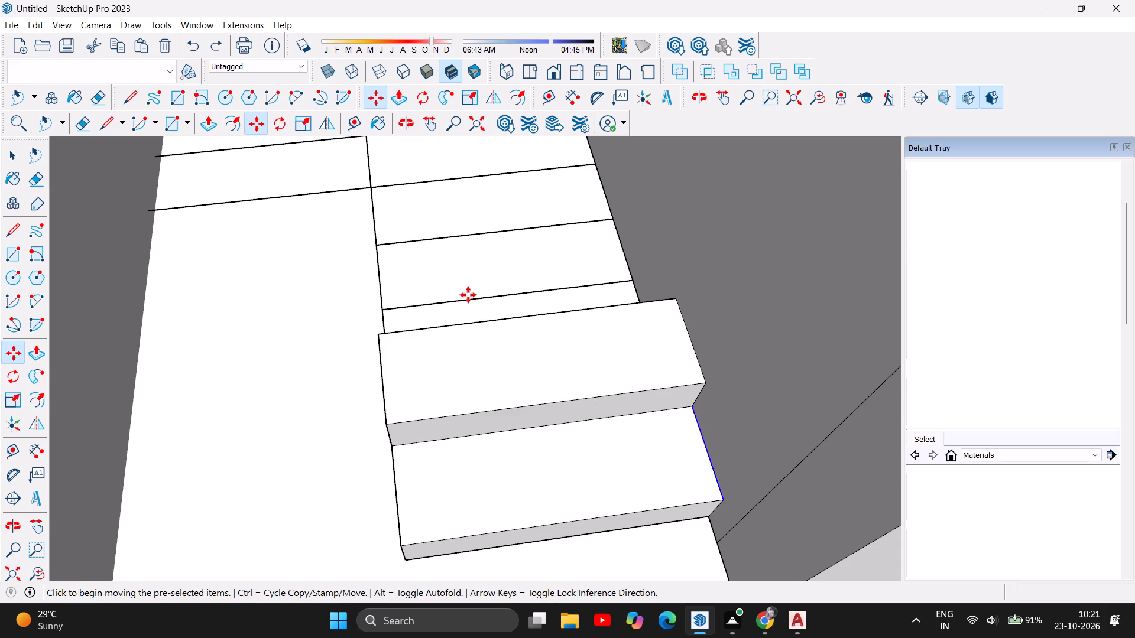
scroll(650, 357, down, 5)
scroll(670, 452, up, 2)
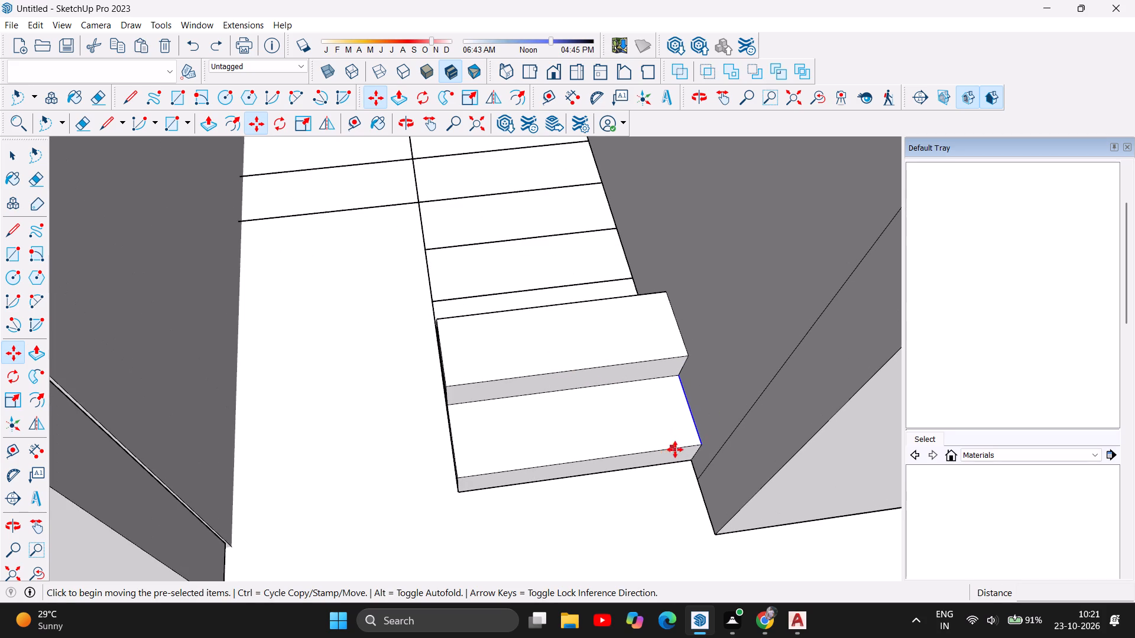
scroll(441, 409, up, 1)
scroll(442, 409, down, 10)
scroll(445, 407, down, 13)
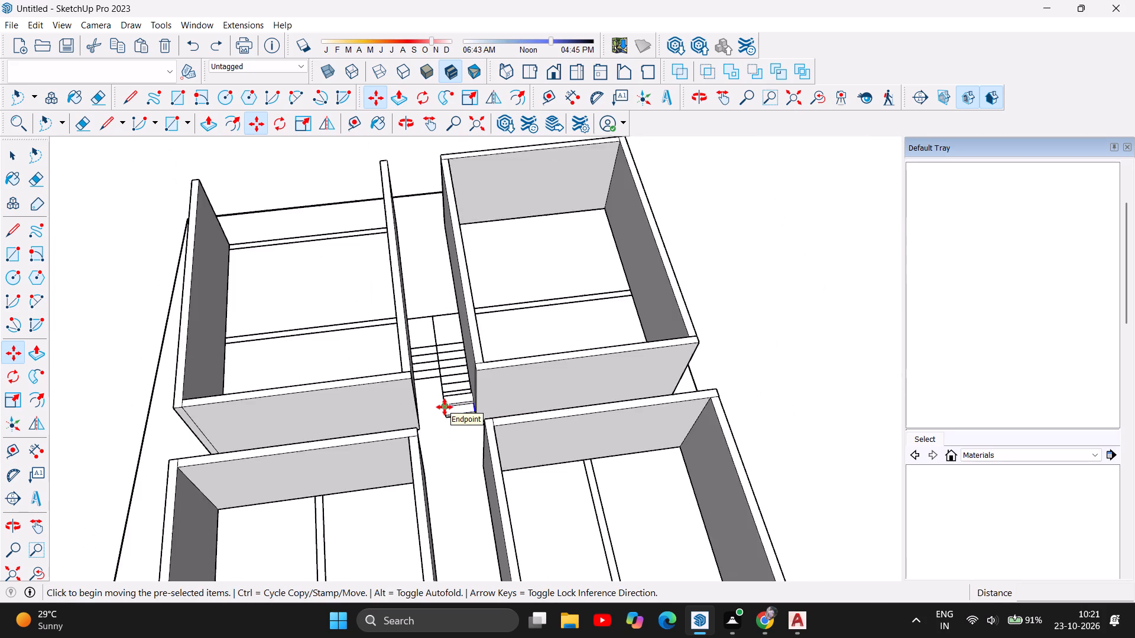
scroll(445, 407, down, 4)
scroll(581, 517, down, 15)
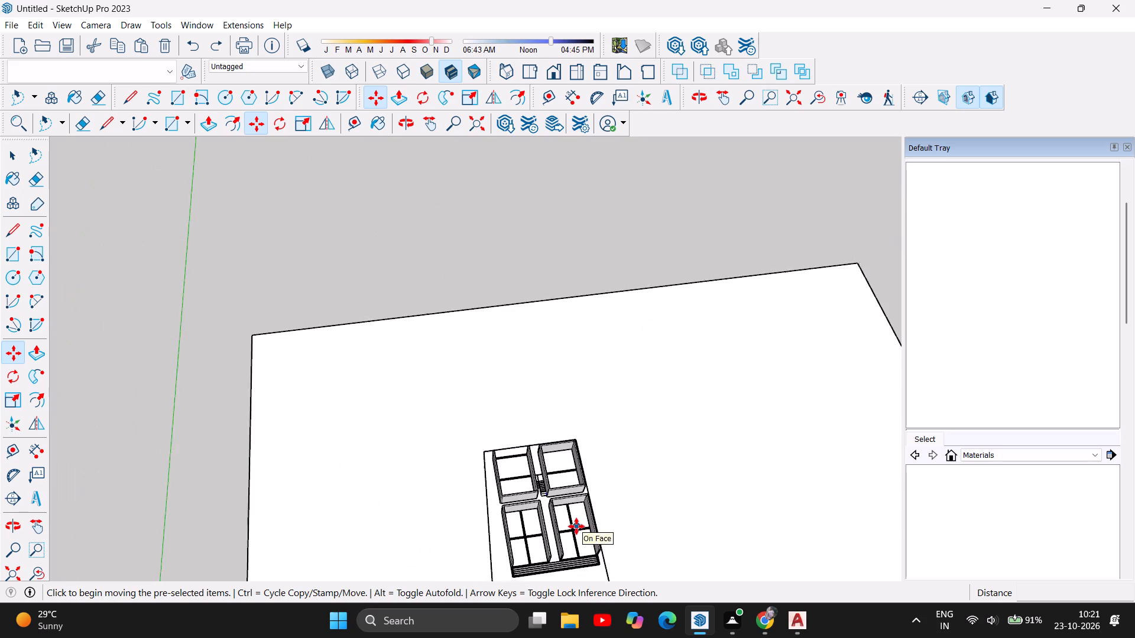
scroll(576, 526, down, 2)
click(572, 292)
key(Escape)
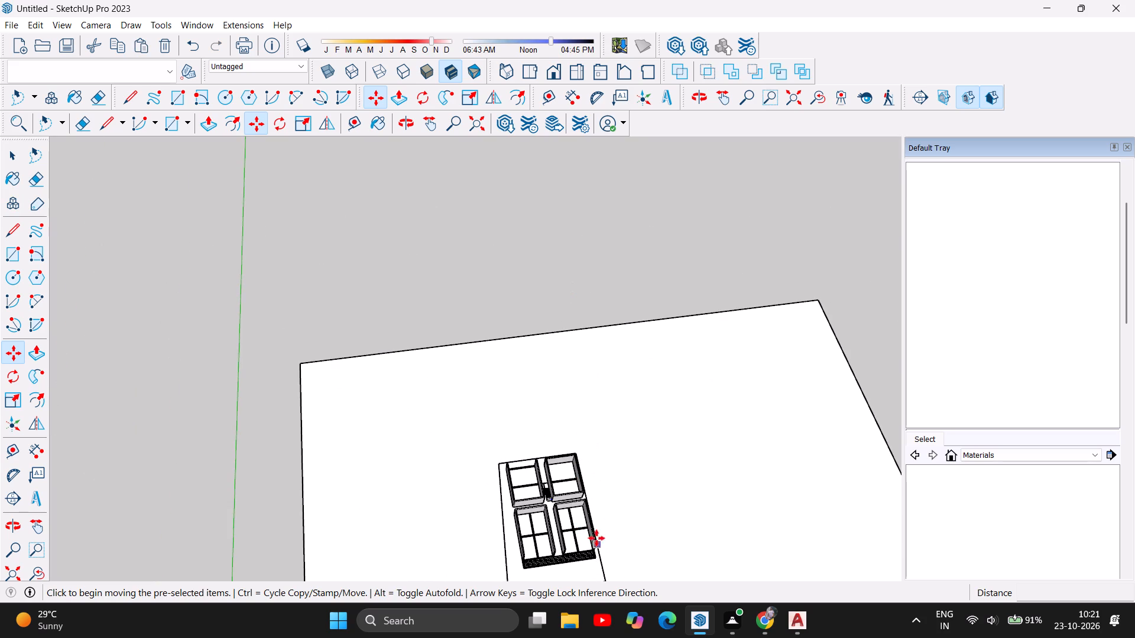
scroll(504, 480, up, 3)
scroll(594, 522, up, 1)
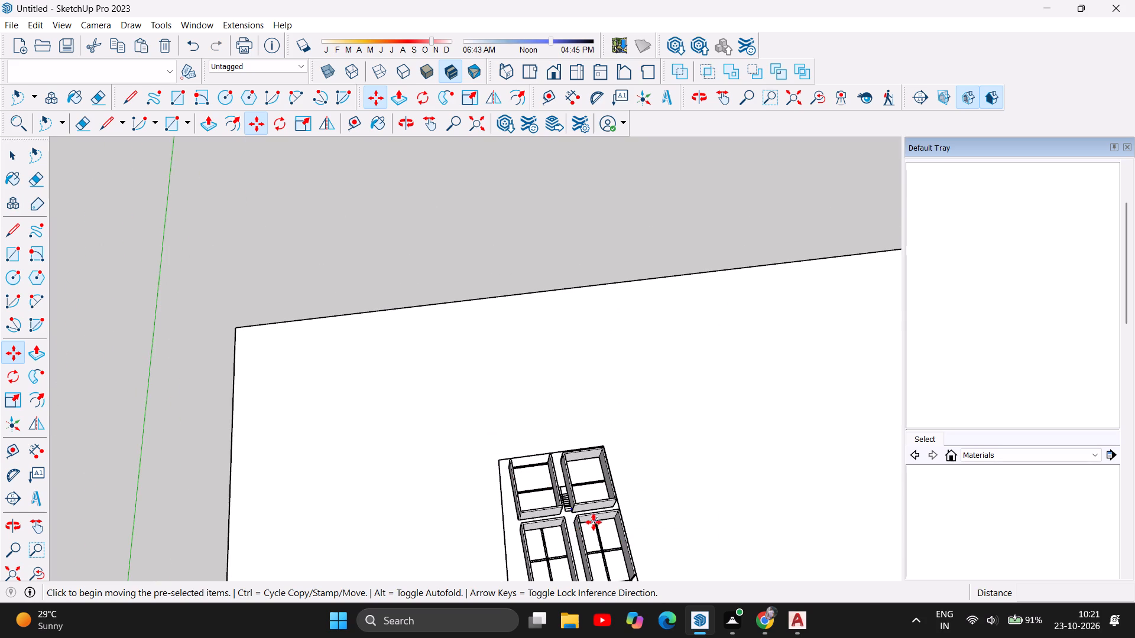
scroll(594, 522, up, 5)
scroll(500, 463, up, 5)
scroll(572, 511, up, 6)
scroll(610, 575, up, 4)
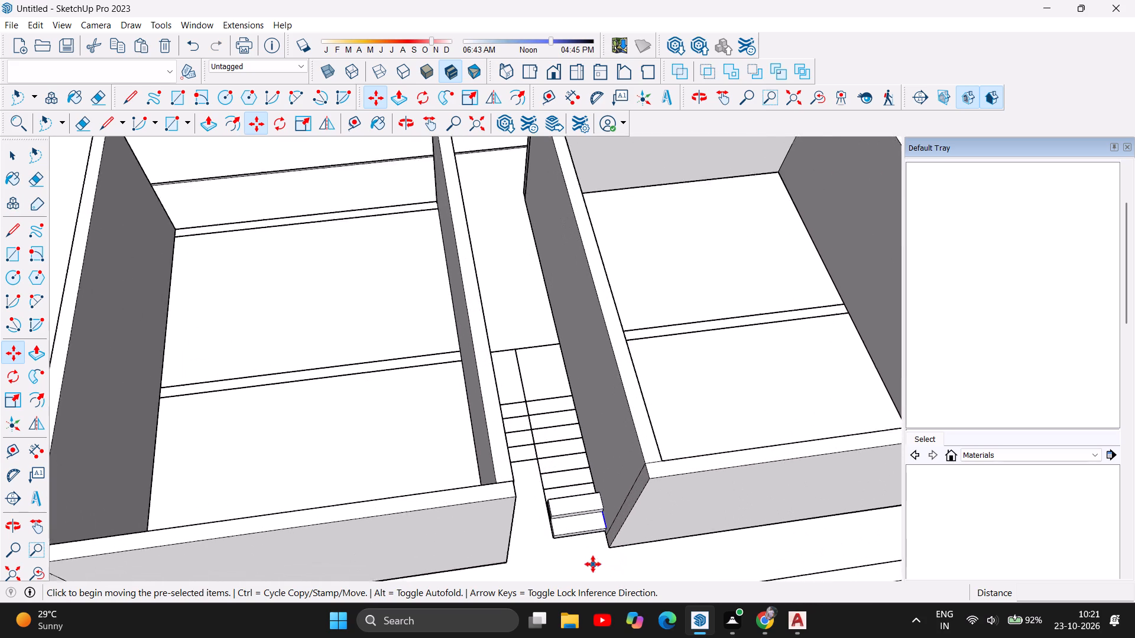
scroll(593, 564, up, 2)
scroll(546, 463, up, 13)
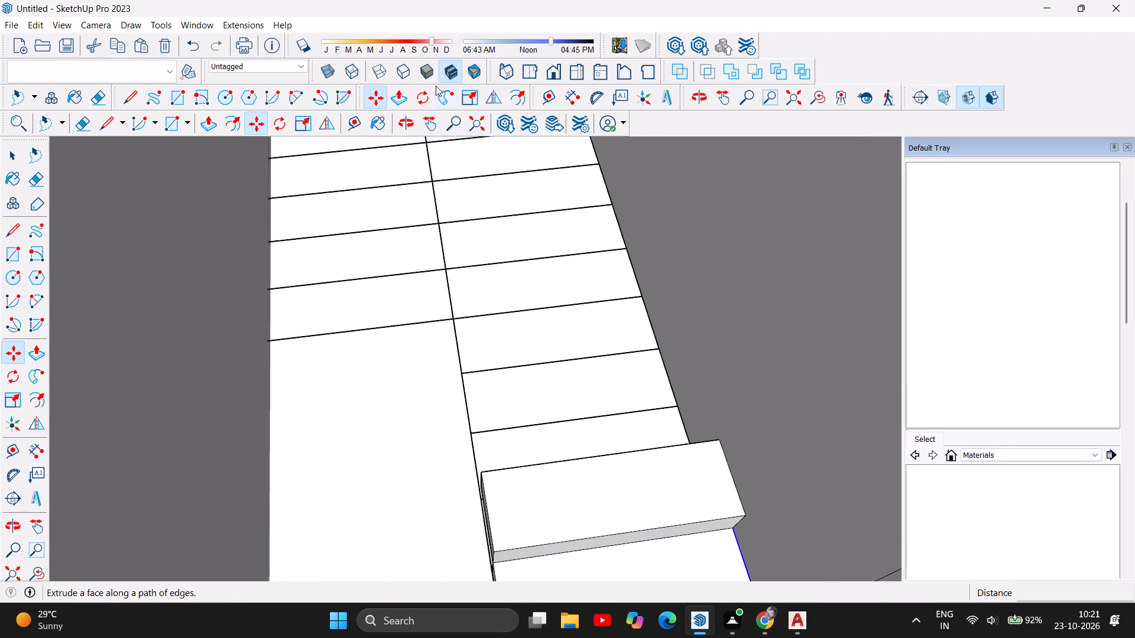
Copy the whole second tread and paste the duplicate at its rear top corner as the third tread.
click(408, 118)
drag(398, 367, 532, 276)
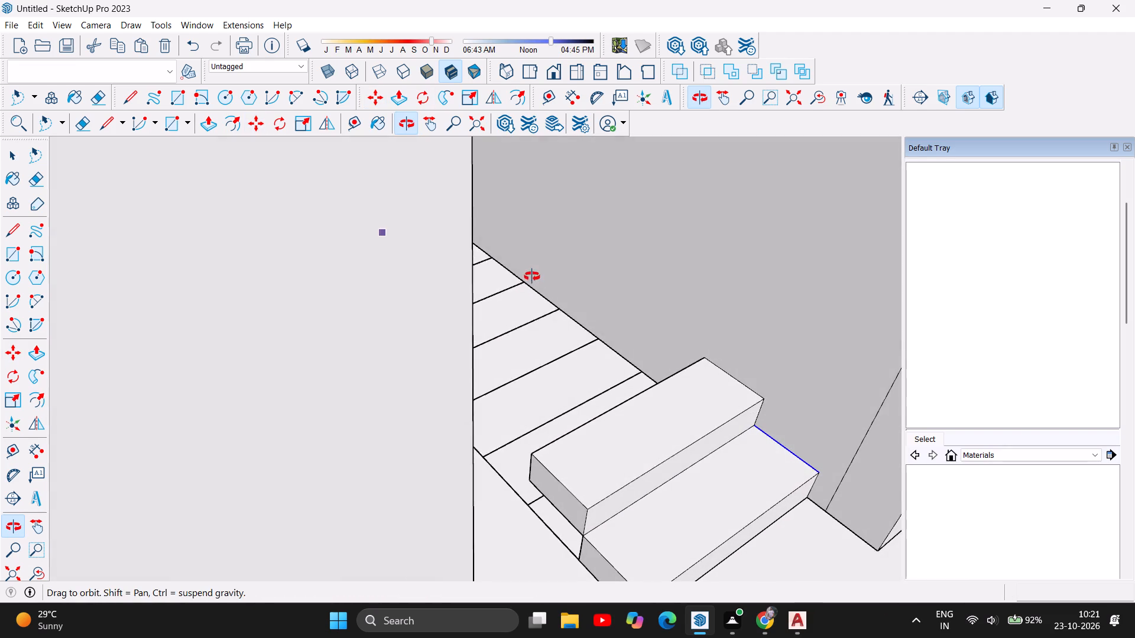
drag(532, 276, 534, 266)
scroll(742, 506, up, 1)
scroll(661, 285, down, 3)
scroll(690, 388, up, 3)
scroll(767, 495, up, 2)
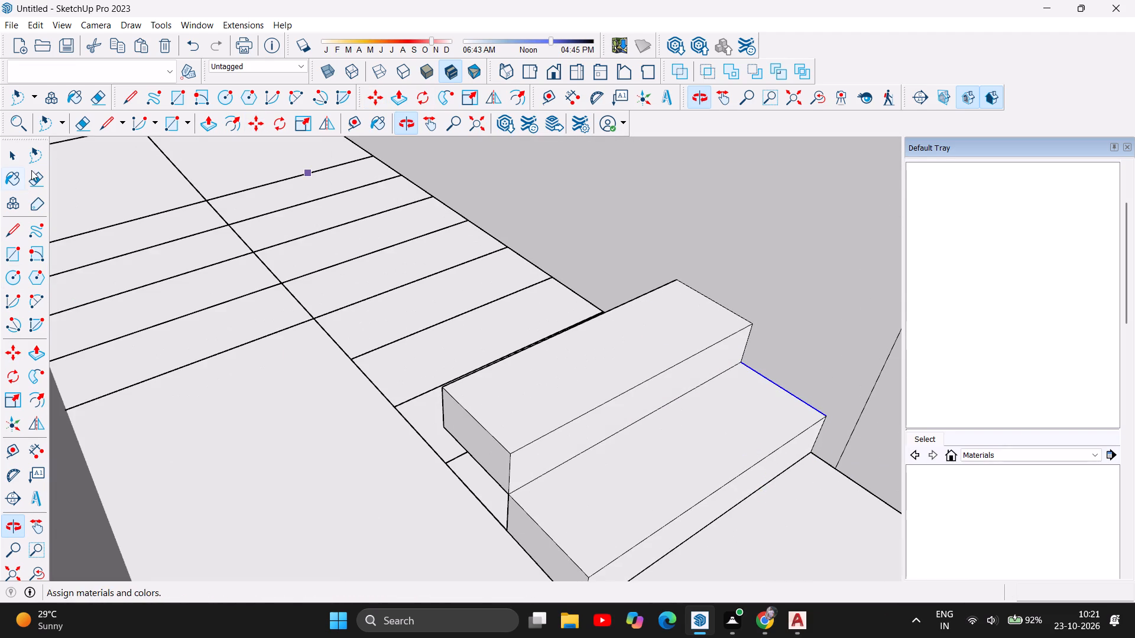
click(38, 160)
drag(384, 442, 518, 304)
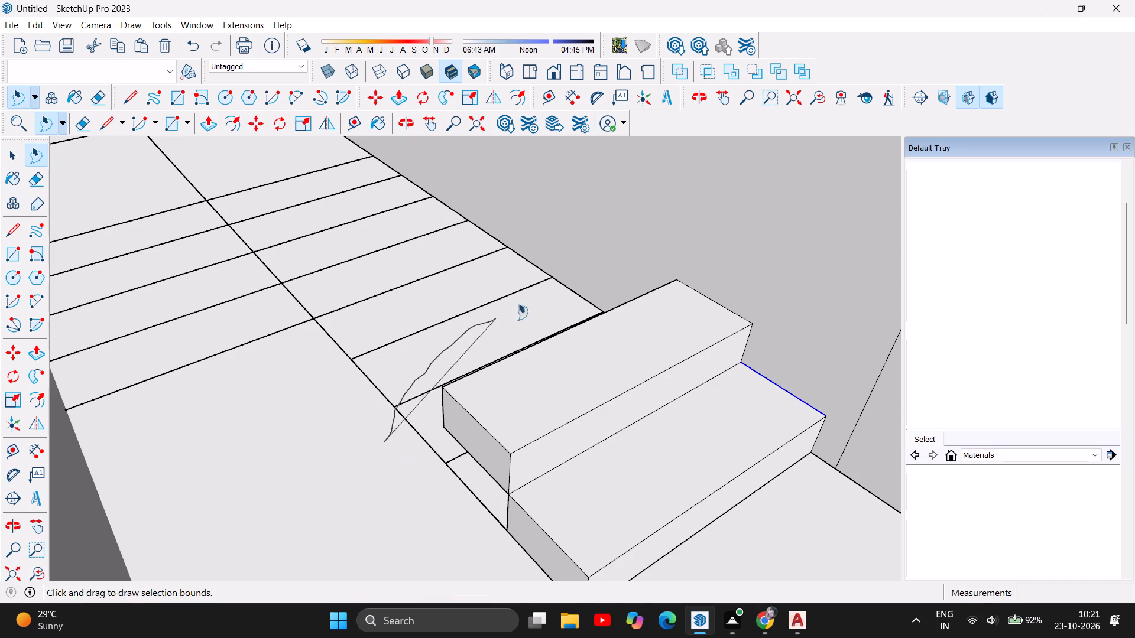
drag(518, 304, 758, 349)
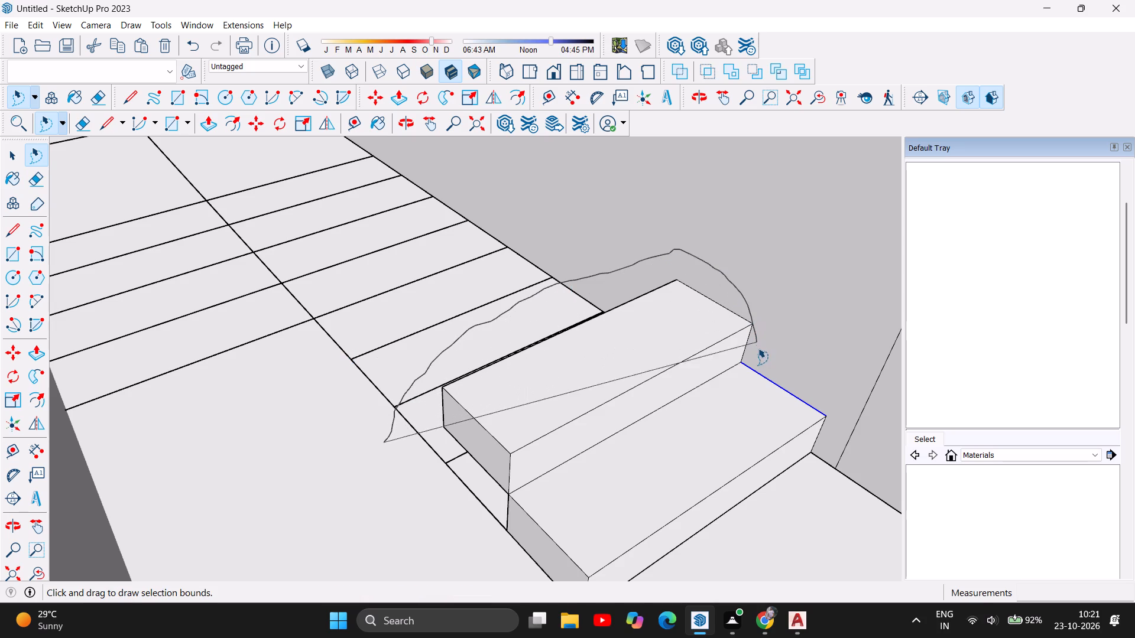
drag(758, 349, 517, 496)
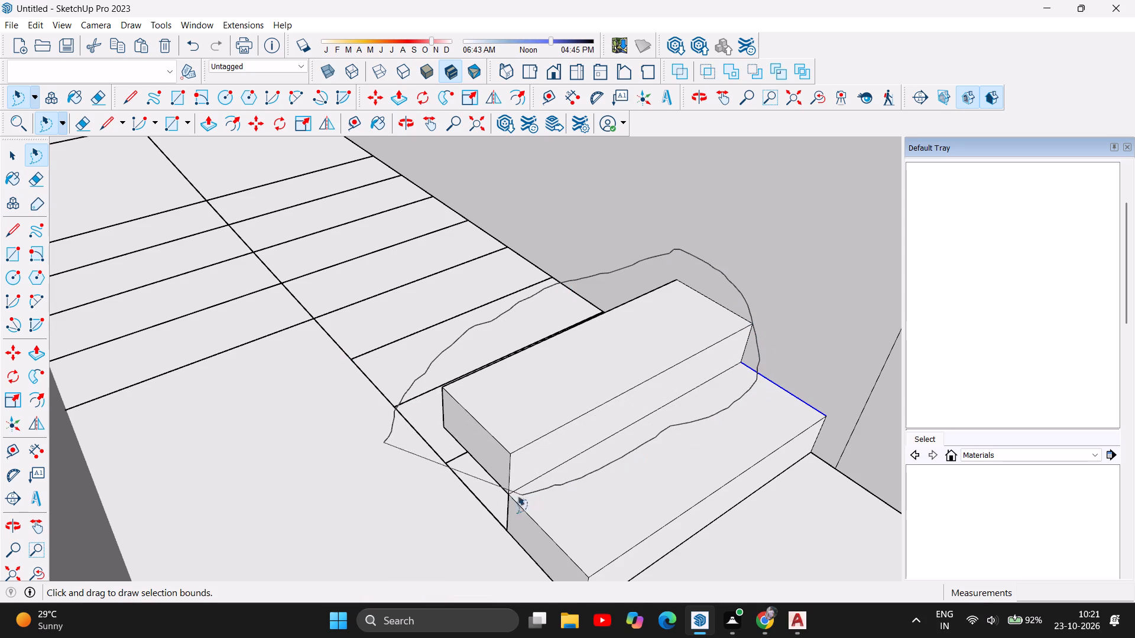
drag(517, 496, 491, 505)
scroll(485, 406, up, 3)
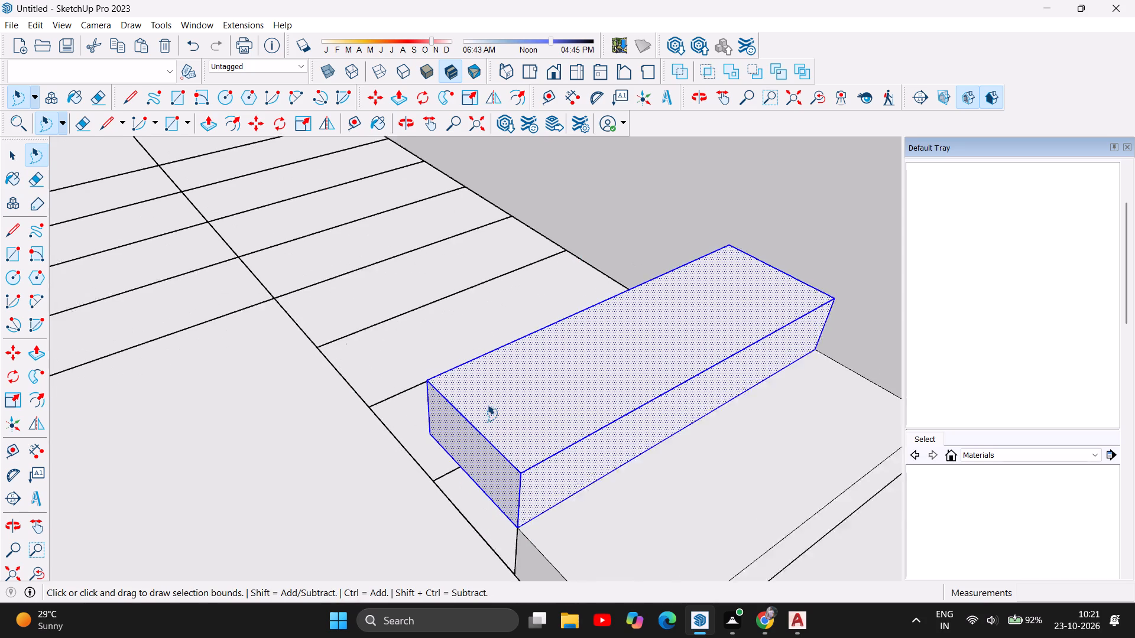
scroll(487, 405, up, 5)
scroll(491, 370, down, 7)
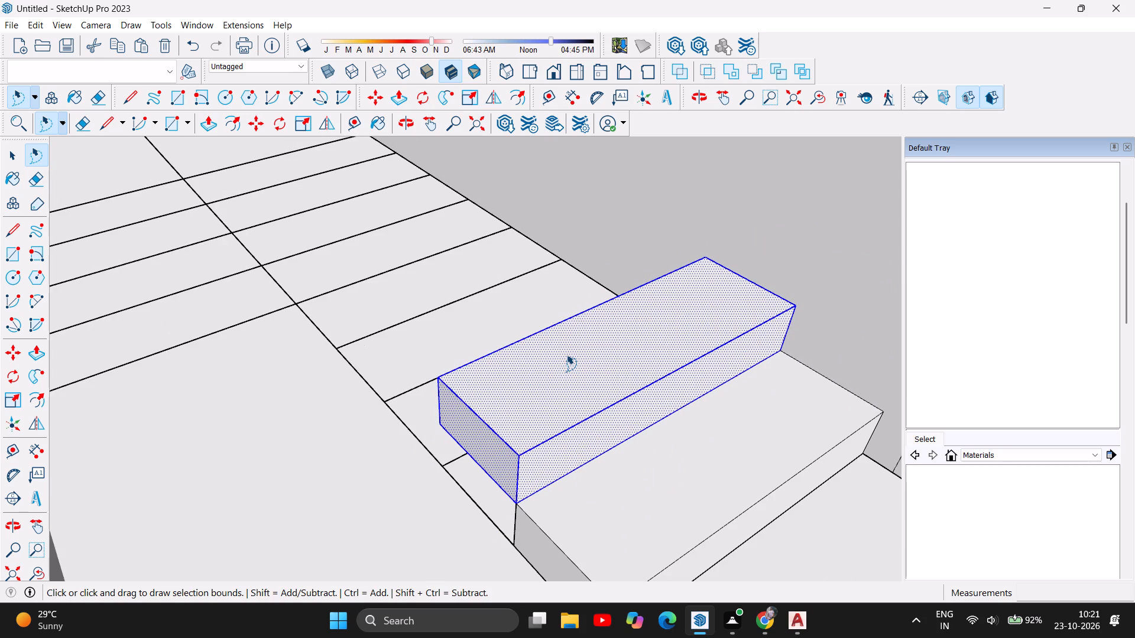
key(ctrl+c)
key(ctrl+v)
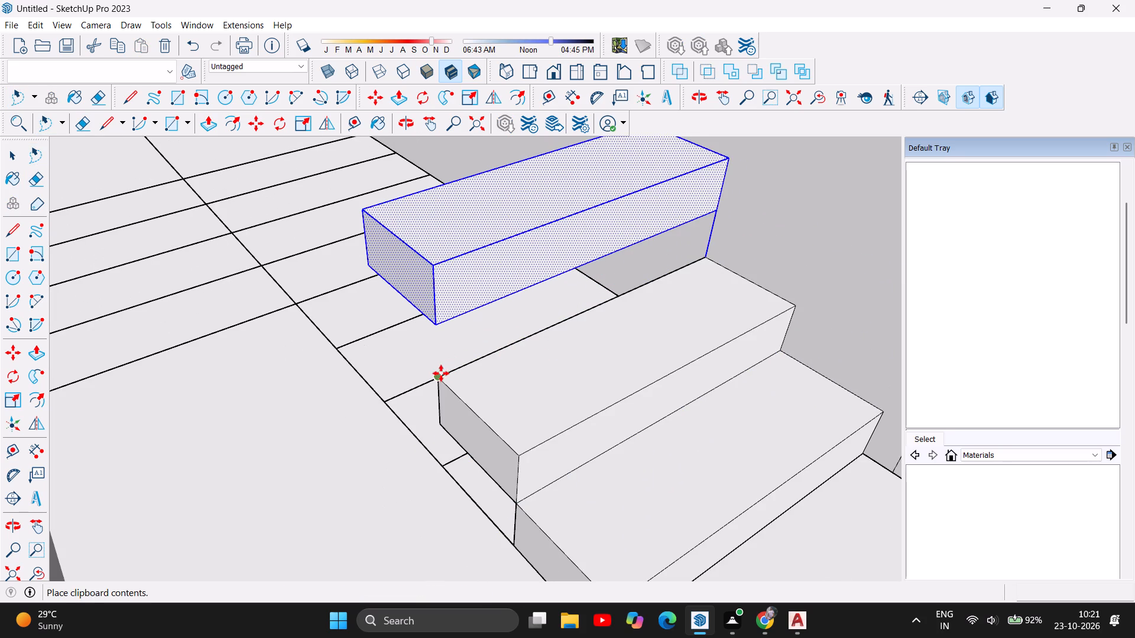
click(437, 376)
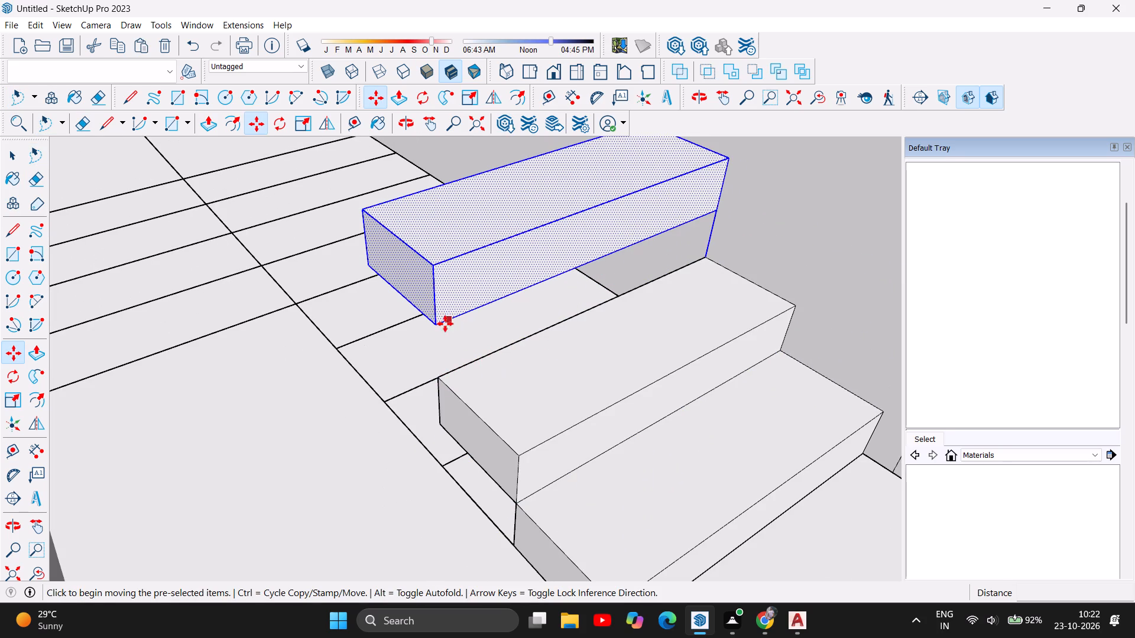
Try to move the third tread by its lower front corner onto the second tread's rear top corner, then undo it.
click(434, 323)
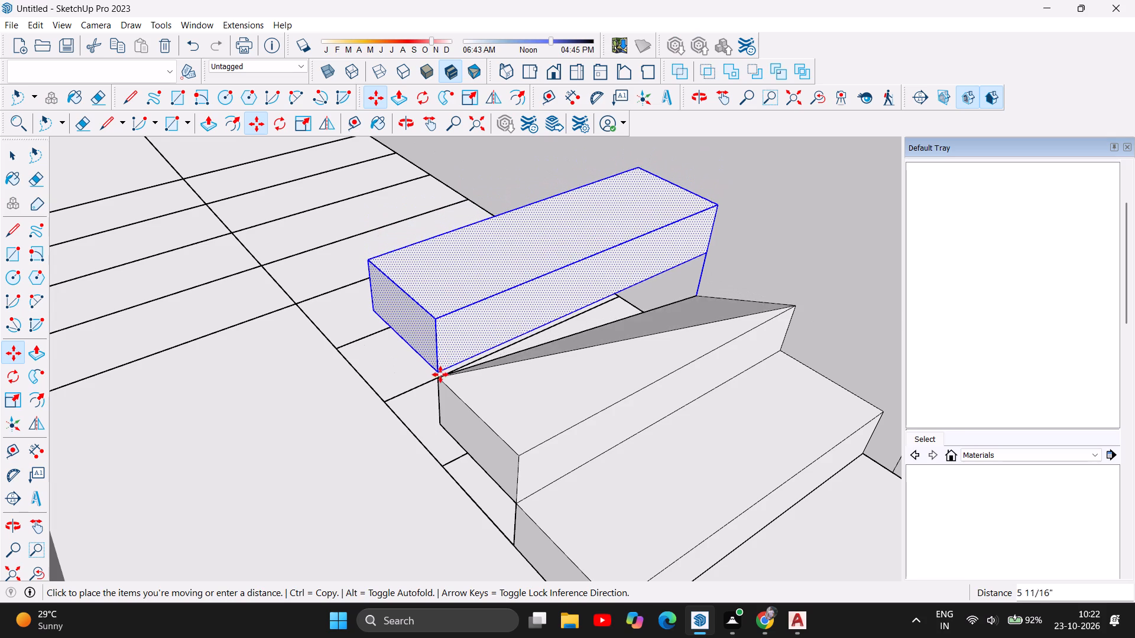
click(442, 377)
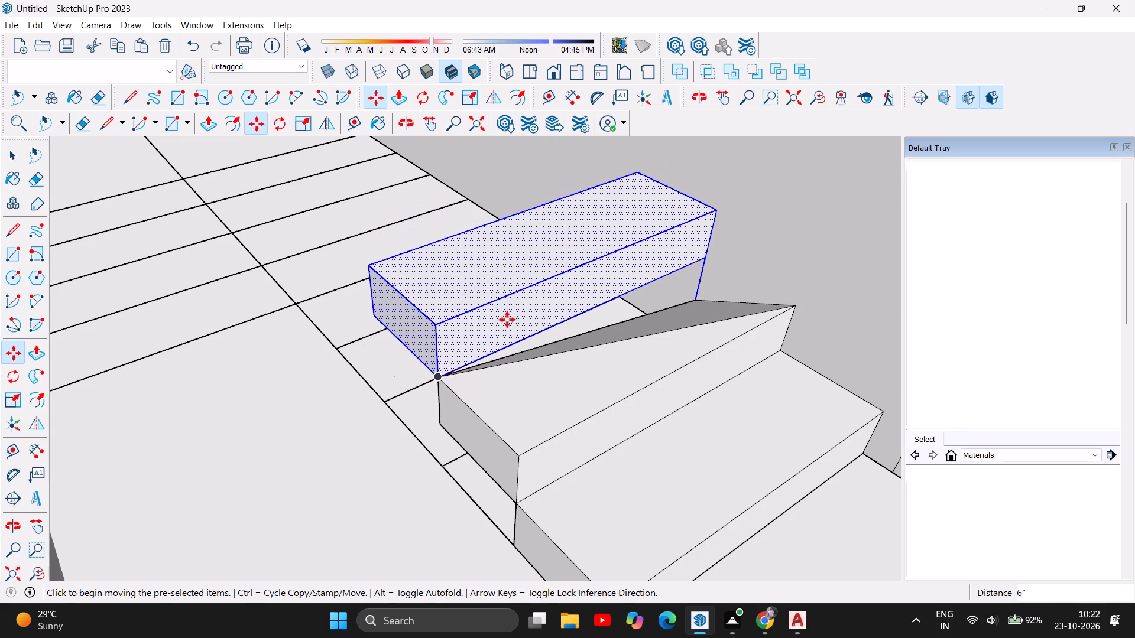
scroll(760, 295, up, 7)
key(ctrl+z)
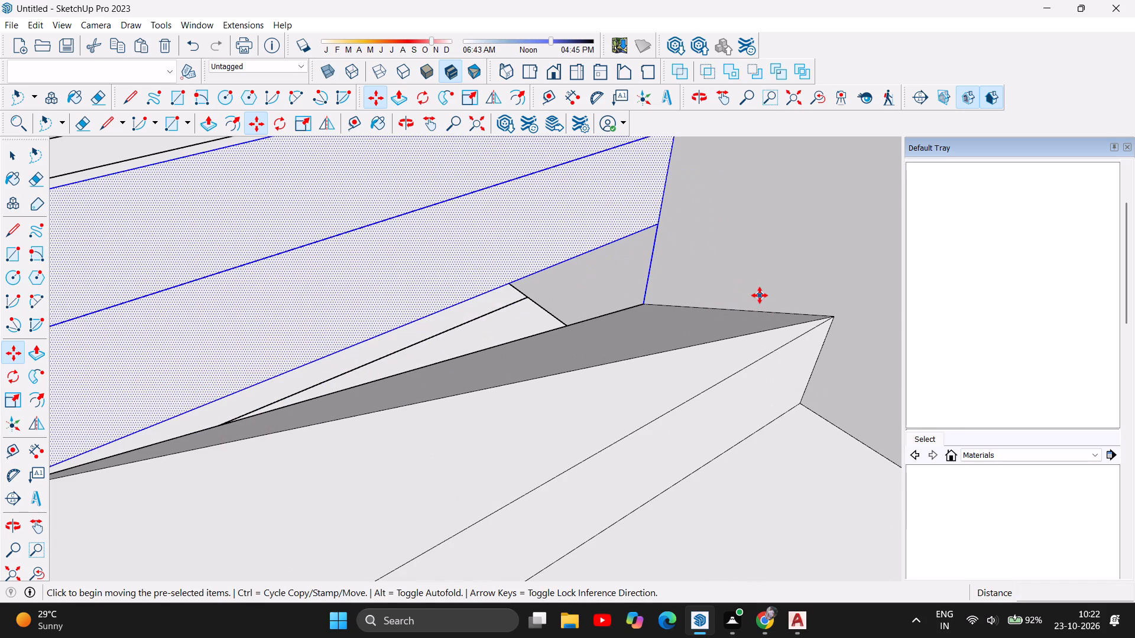
Delete the stray vertical edge joining the third tread to the second tread's rear corner at the wall end.
scroll(798, 273, down, 8)
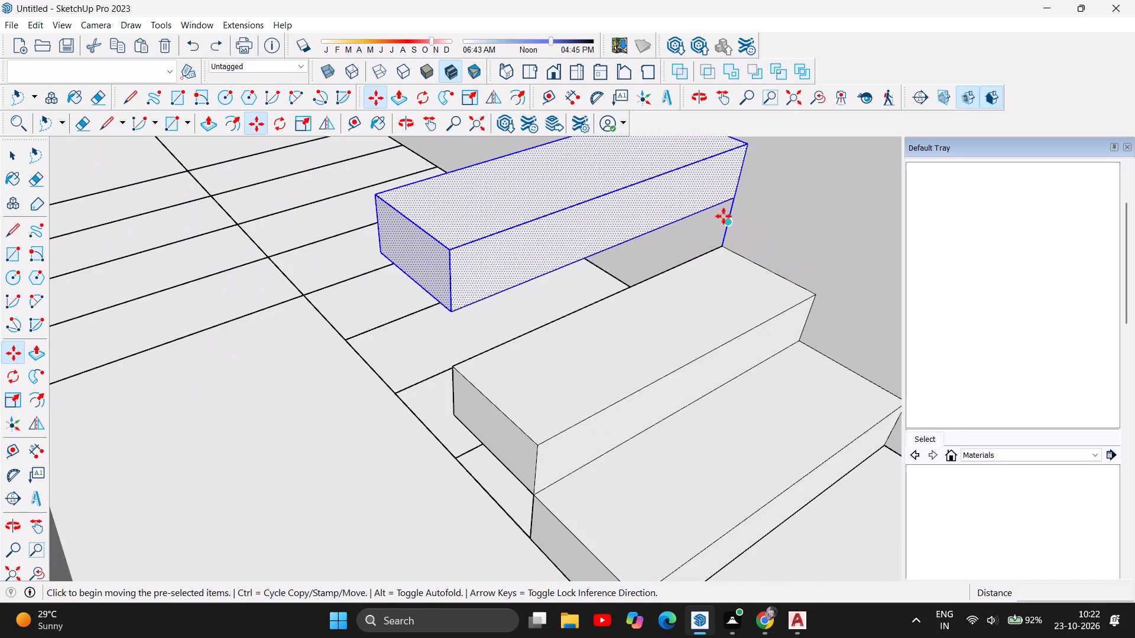
click(11, 159)
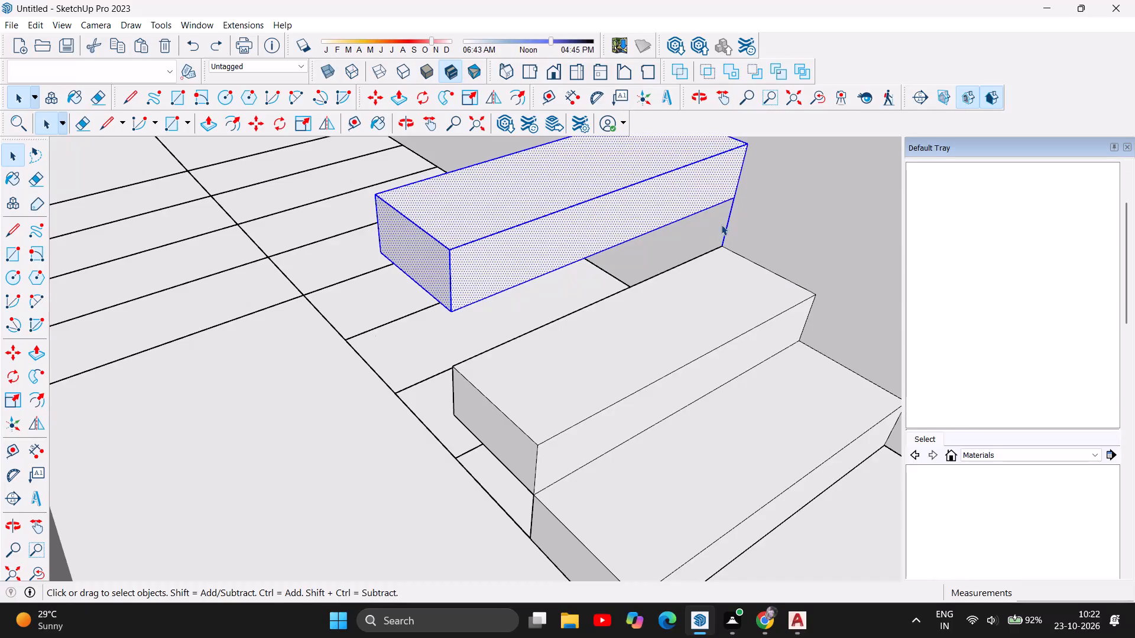
click(729, 220)
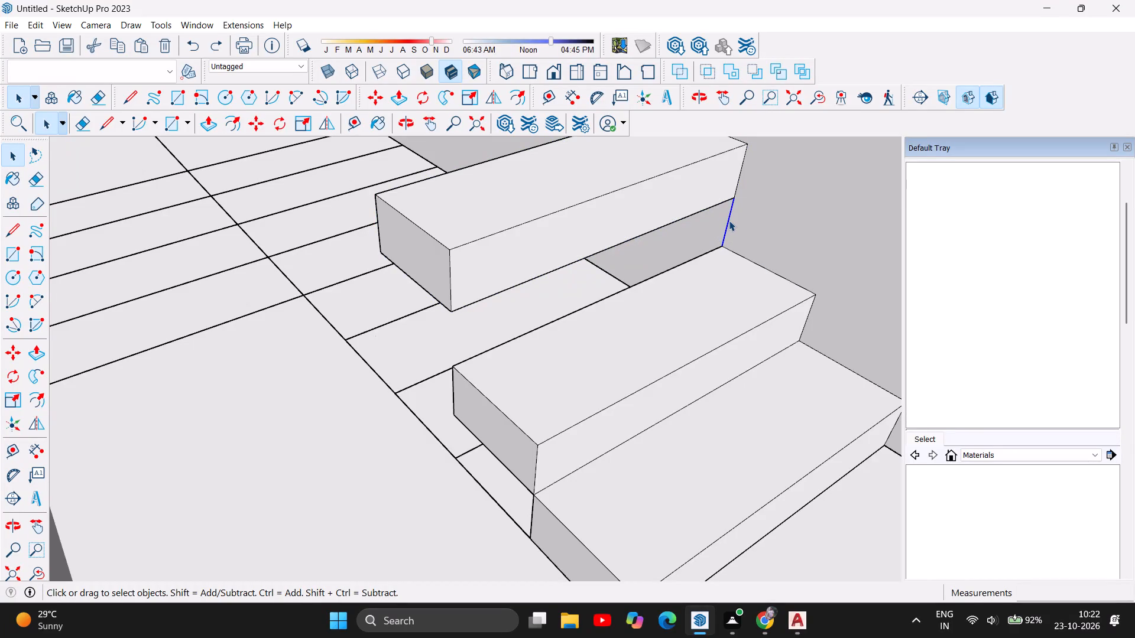
key(Delete)
Select the whole floating third tread and move it 6" by its lower front corner onto the second tread's rear top corner.
scroll(575, 347, down, 5)
scroll(710, 255, up, 4)
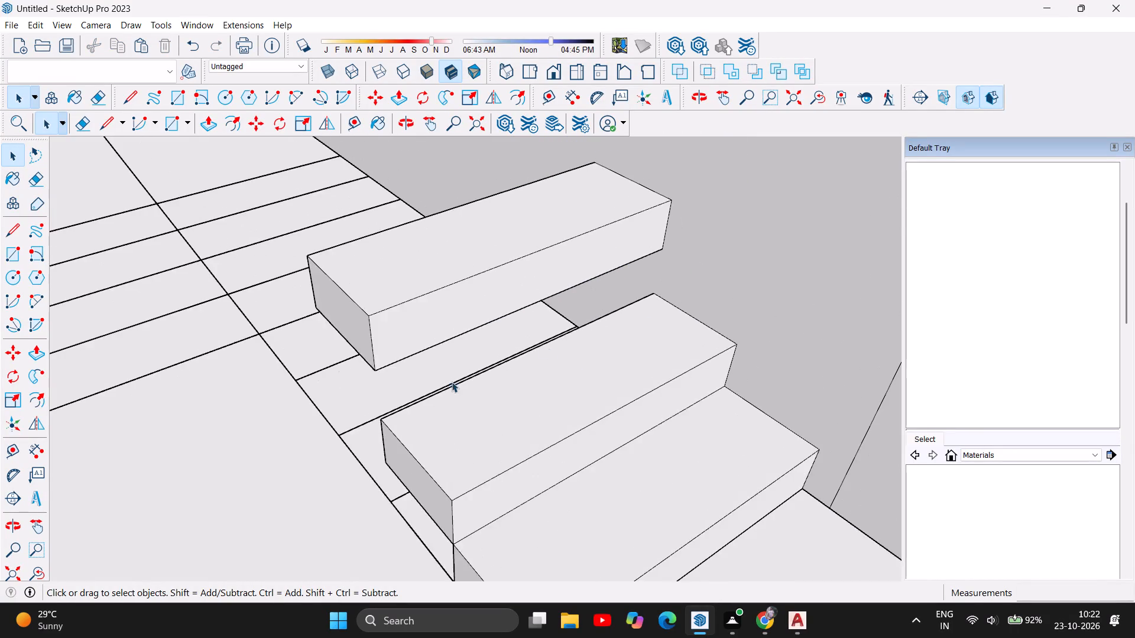
scroll(452, 382, up, 7)
scroll(452, 382, down, 13)
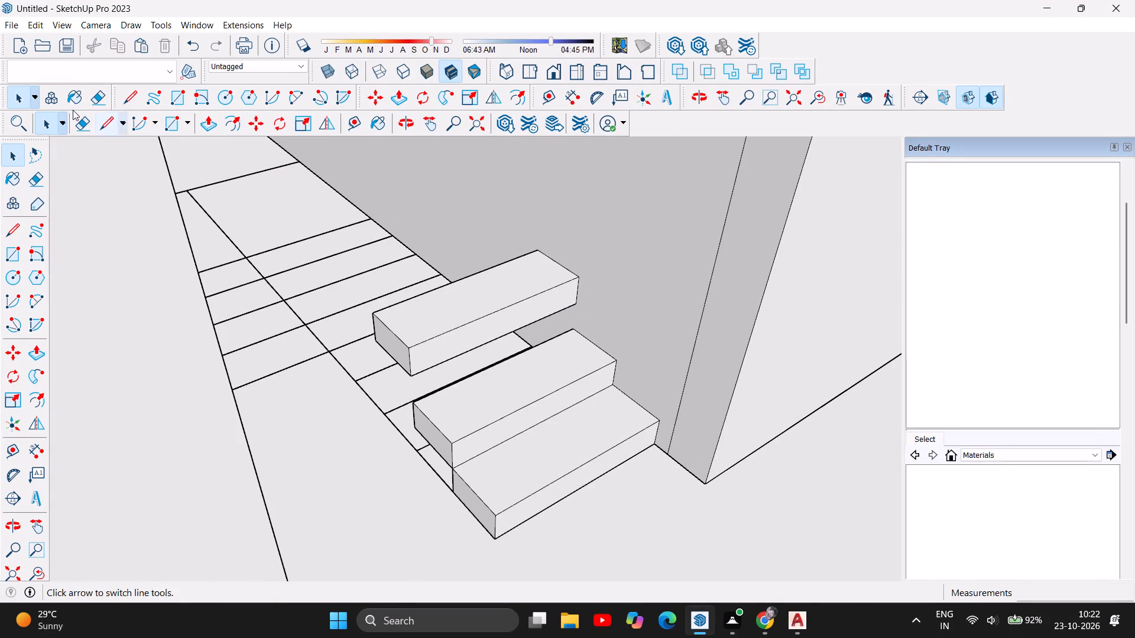
click(35, 159)
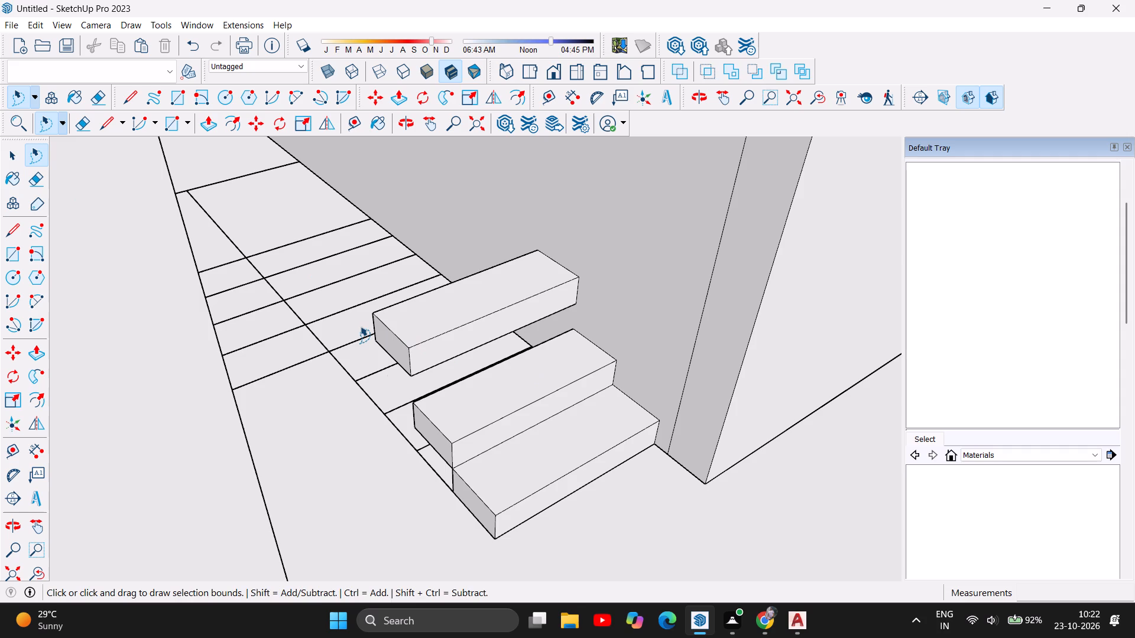
drag(358, 325, 586, 286)
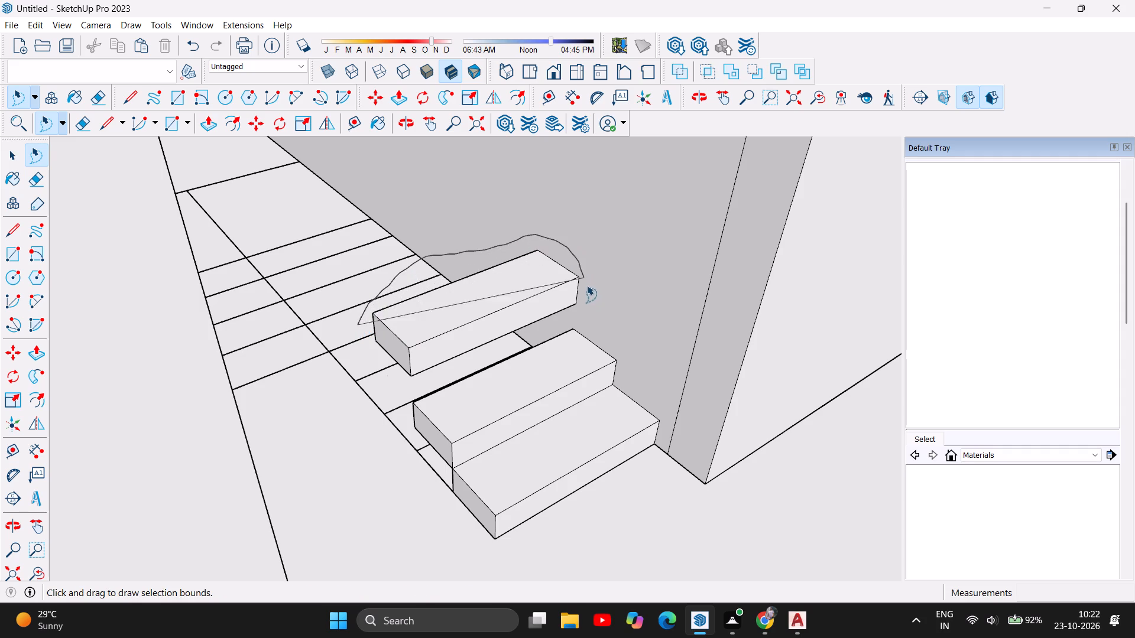
drag(586, 286, 404, 392)
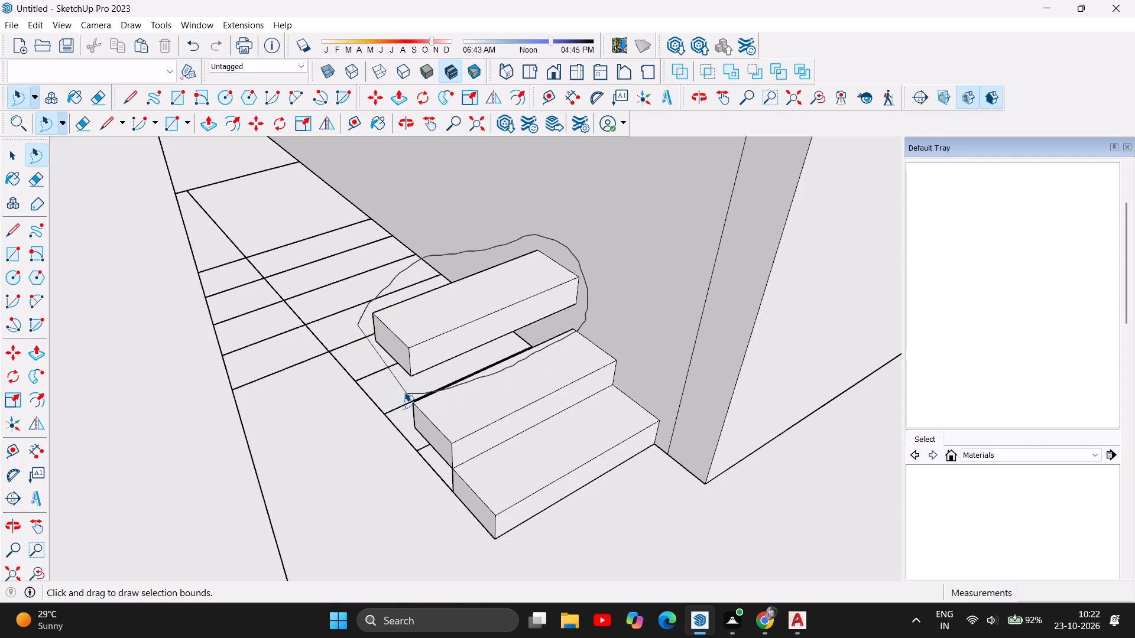
drag(404, 392, 399, 389)
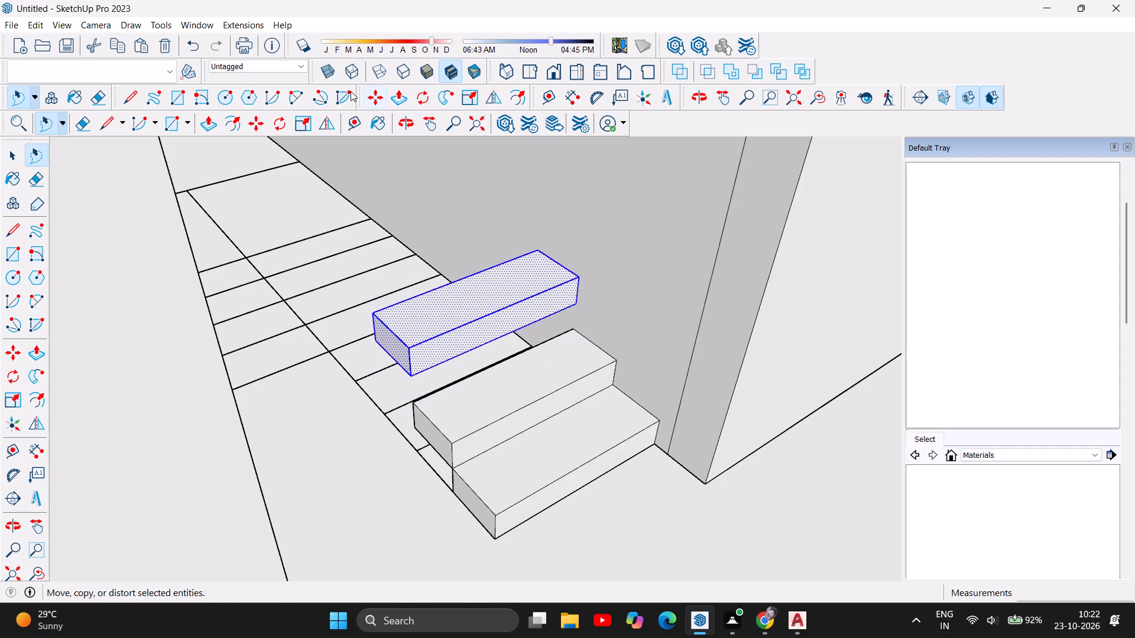
click(375, 93)
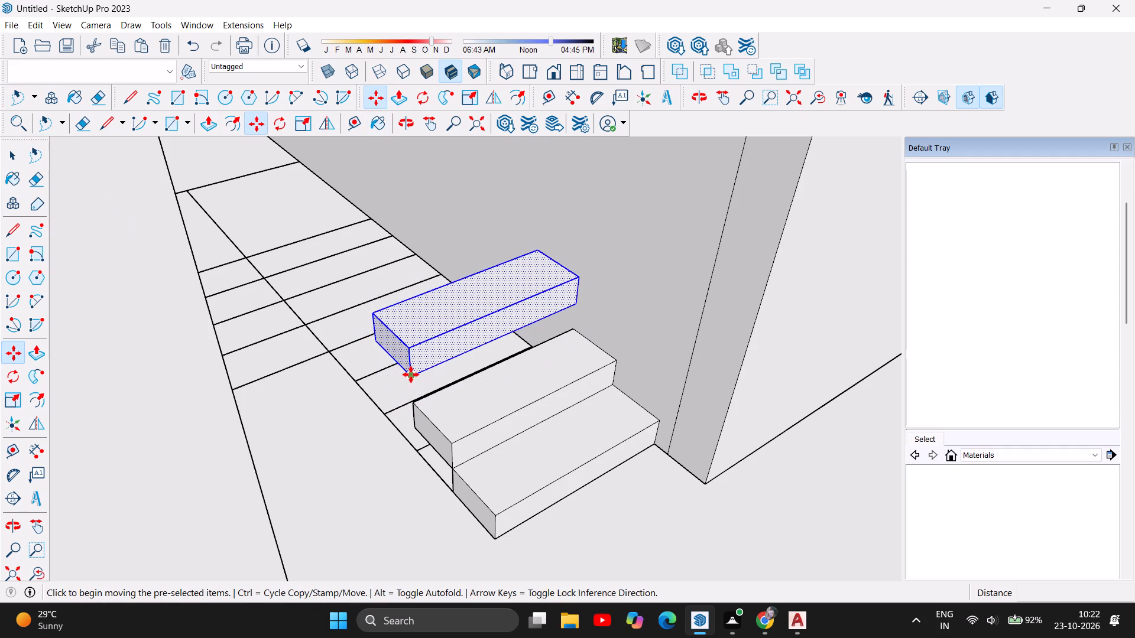
click(411, 375)
click(413, 405)
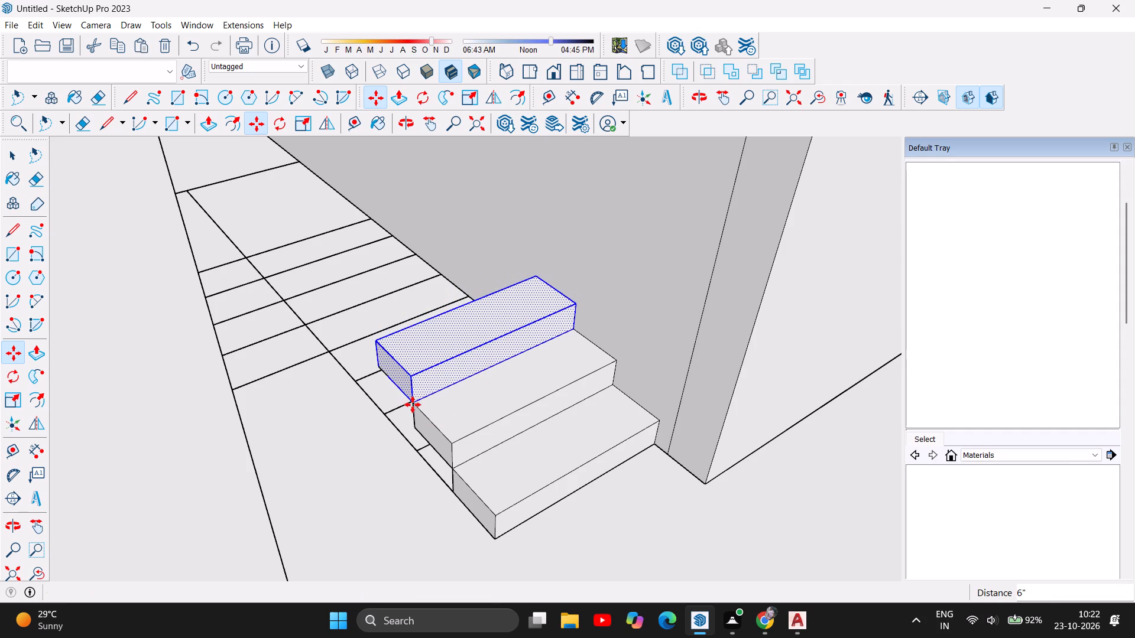
Examine the three stacked treads and the surrounding stairwell walls from several angles and distances.
scroll(691, 498, down, 5)
scroll(625, 446, up, 6)
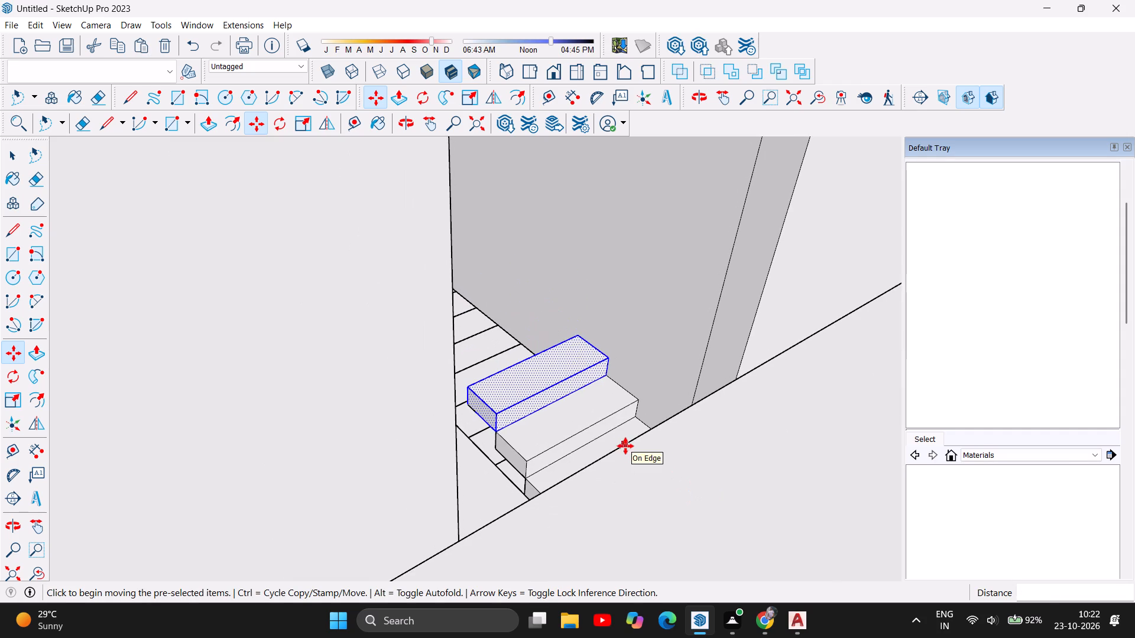
scroll(631, 353, up, 6)
scroll(533, 266, up, 4)
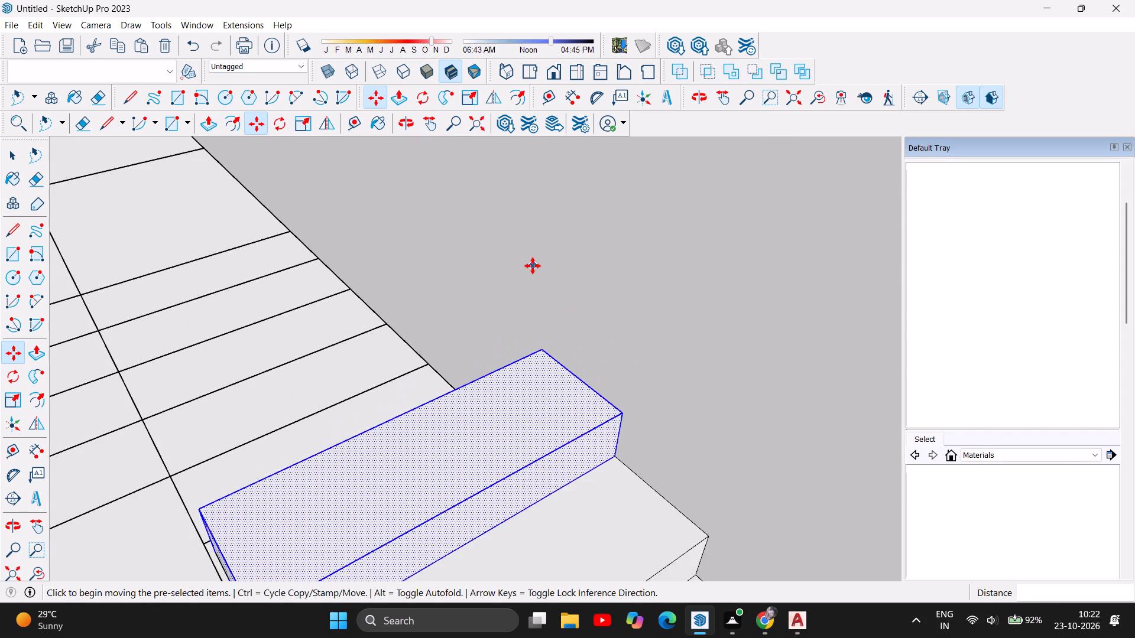
scroll(533, 266, down, 8)
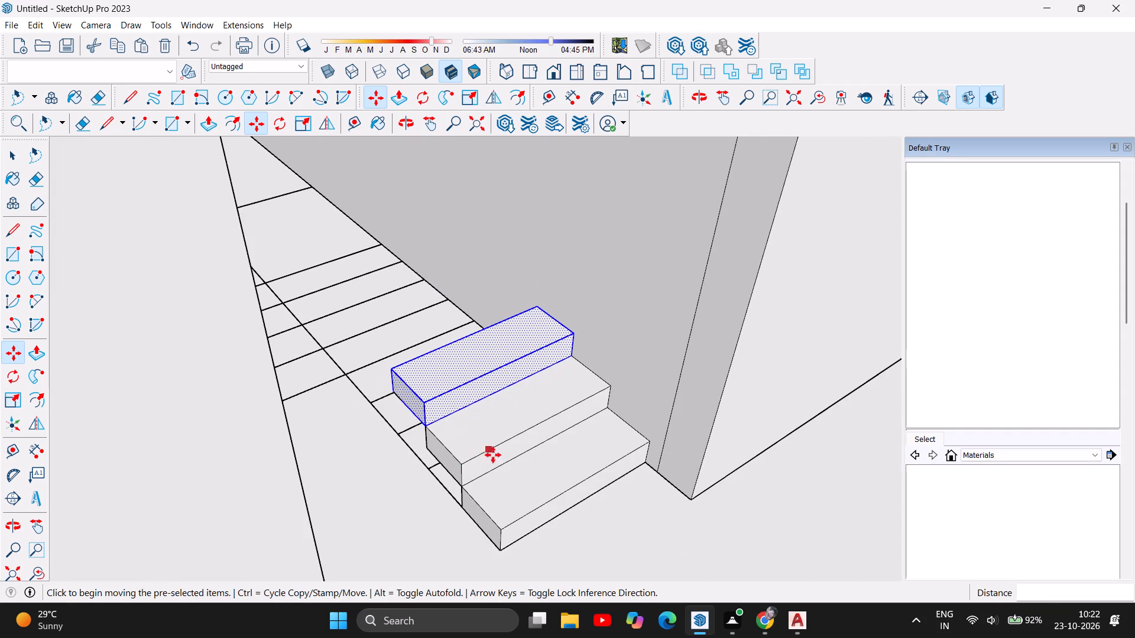
scroll(493, 455, up, 3)
scroll(599, 474, up, 1)
scroll(615, 375, down, 3)
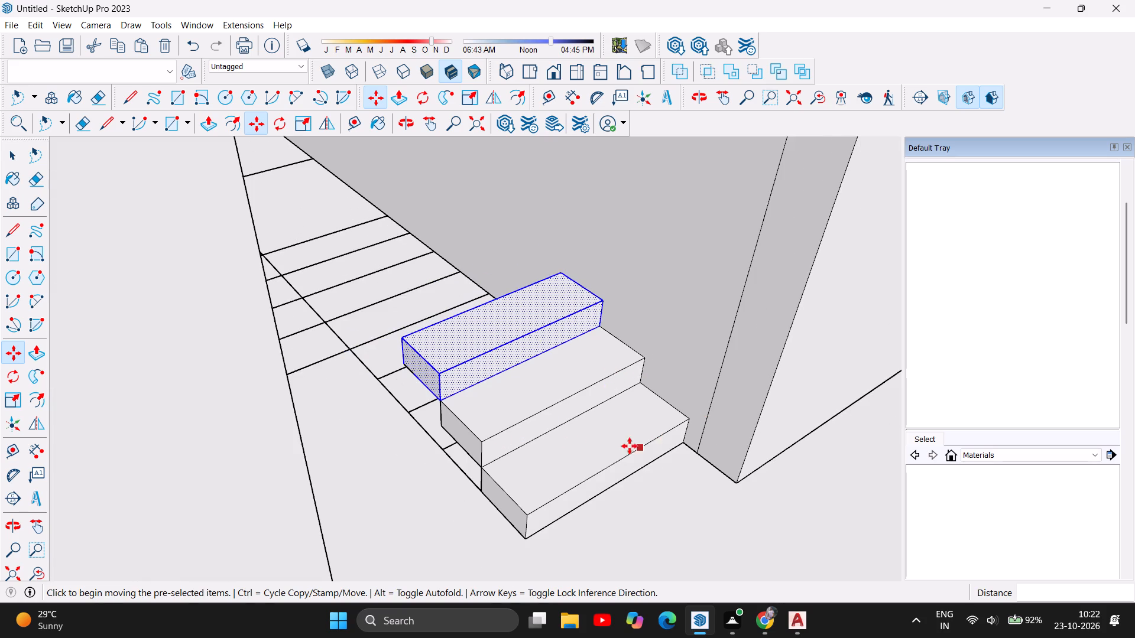
scroll(486, 411, down, 4)
scroll(612, 392, up, 11)
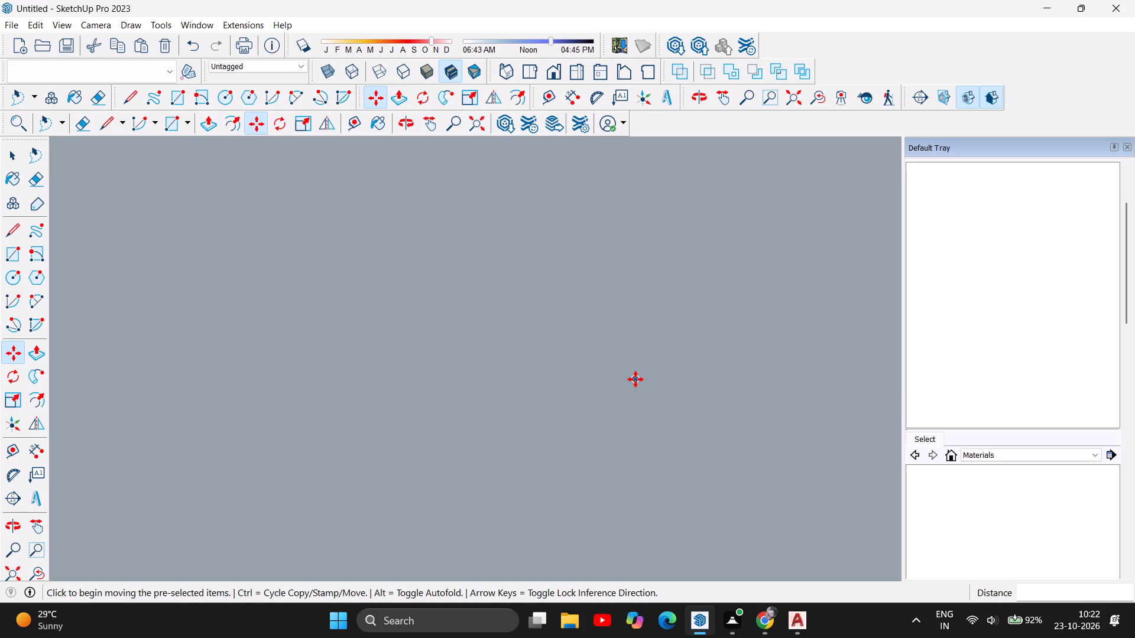
click(407, 127)
scroll(480, 431, down, 18)
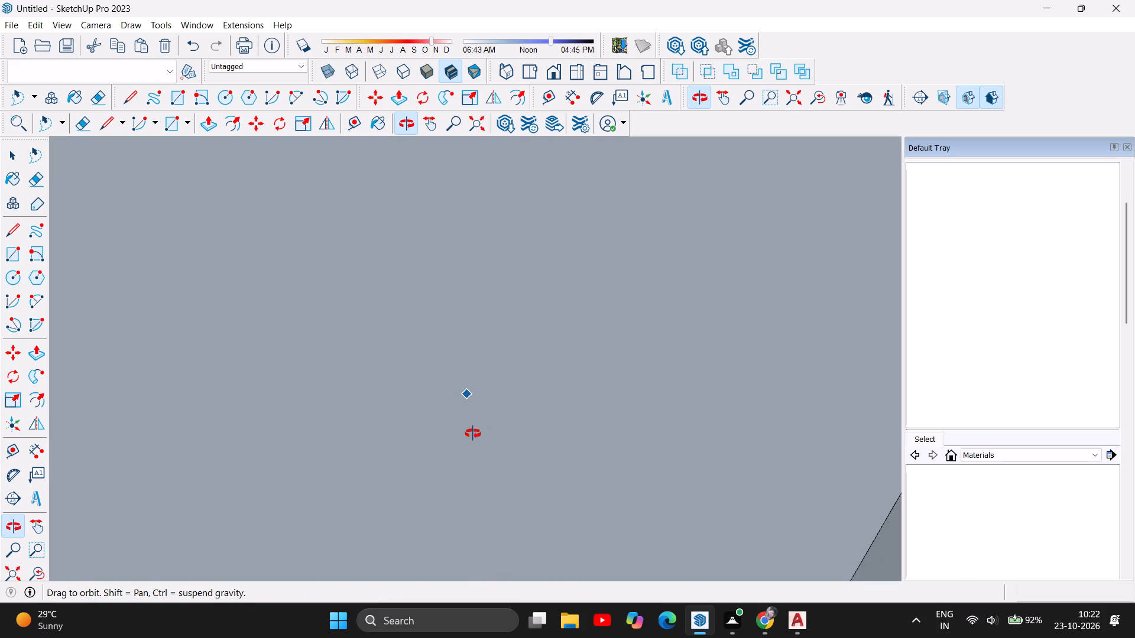
scroll(473, 434, down, 20)
scroll(495, 425, down, 9)
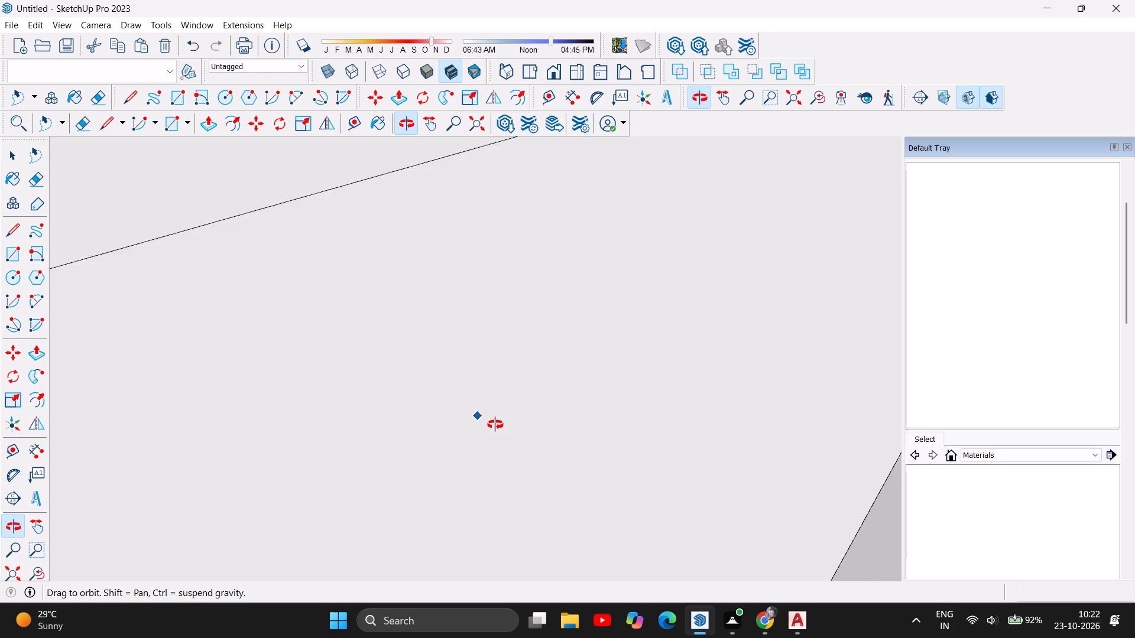
scroll(495, 425, down, 10)
scroll(495, 425, down, 20)
scroll(495, 425, down, 2)
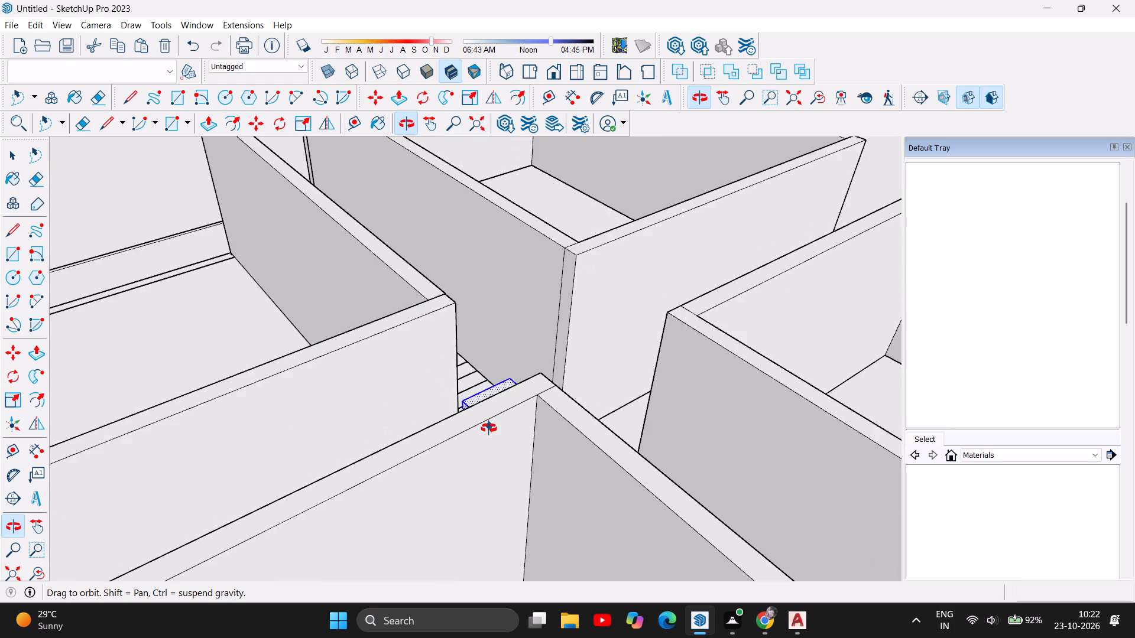
drag(563, 377, 437, 403)
scroll(443, 394, up, 13)
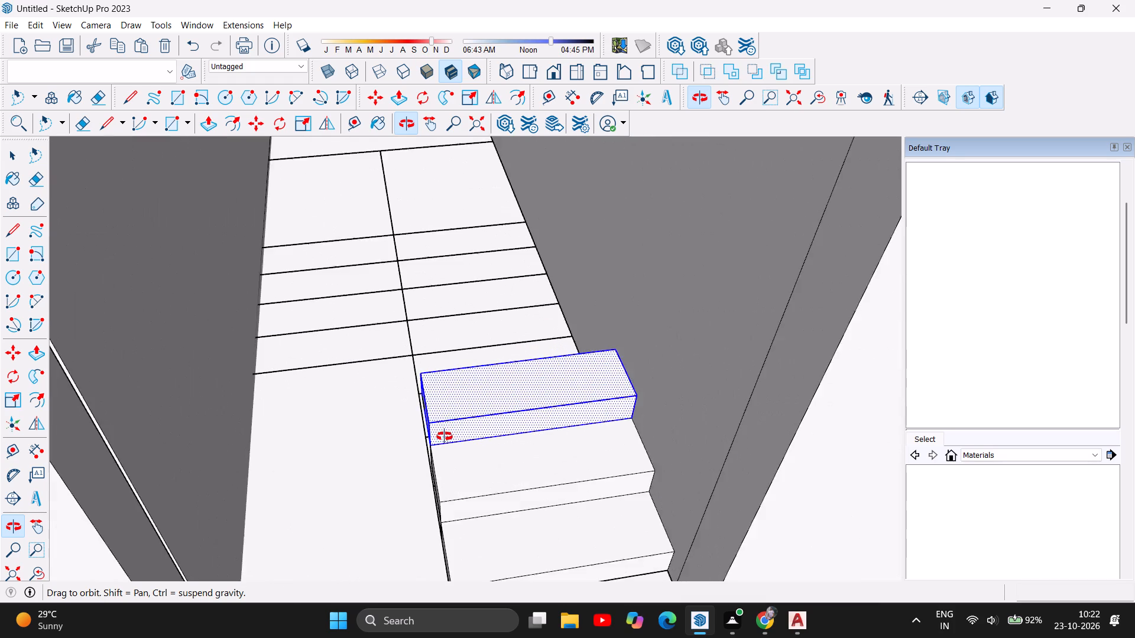
drag(330, 503, 390, 494)
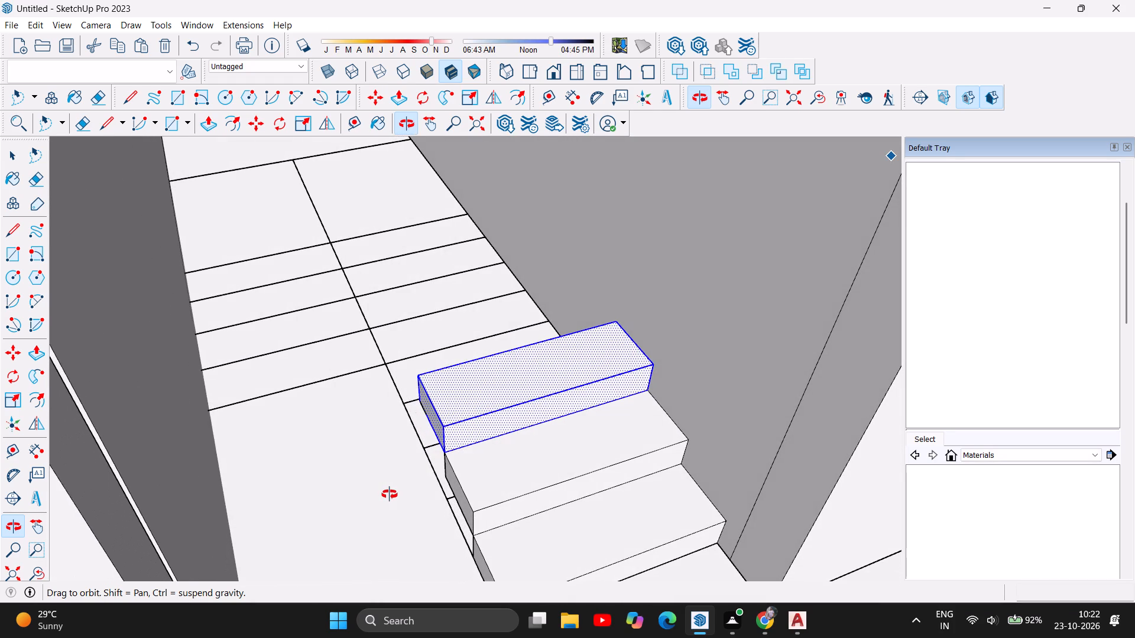
click(406, 490)
drag(428, 488, 452, 480)
drag(512, 516, 458, 518)
drag(465, 510, 624, 474)
ctrl+drag(537, 455, 647, 463)
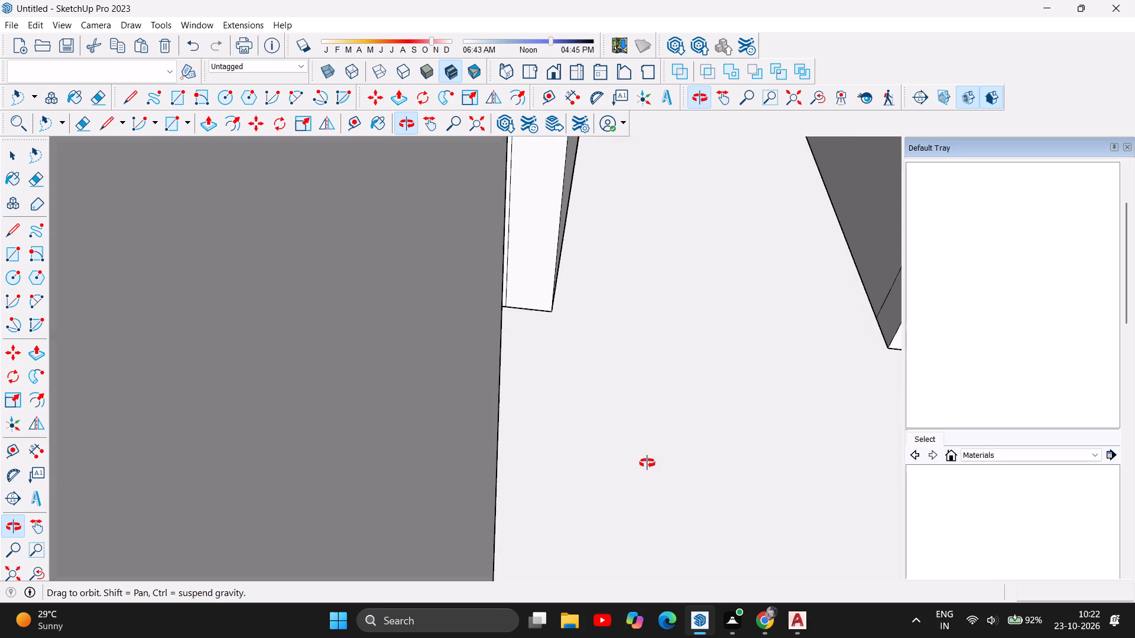
drag(682, 458, 475, 512)
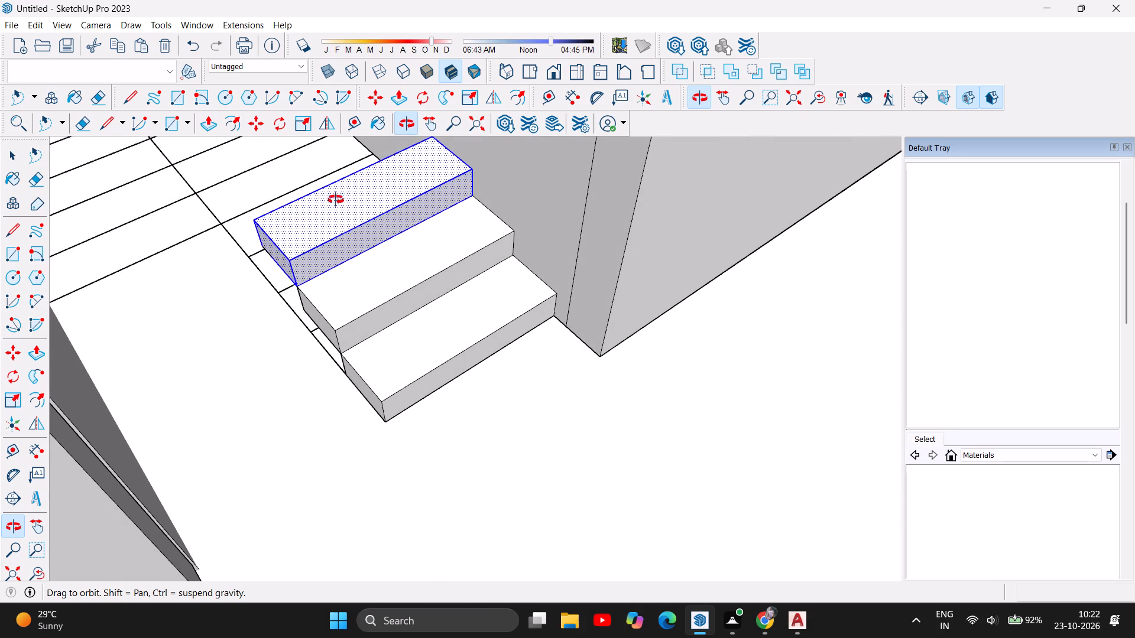
Copy the third tread and paste the duplicate at its rear top corner as the fourth tread.
scroll(342, 450, down, 3)
scroll(288, 210, up, 3)
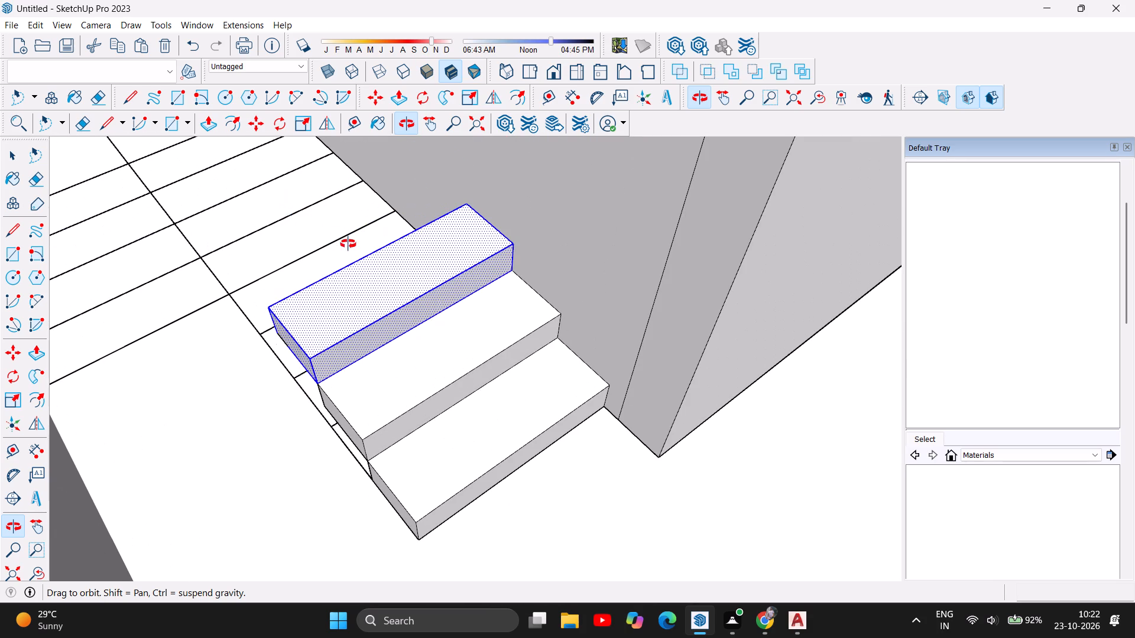
key(ctrl+c)
key(ctrl+v)
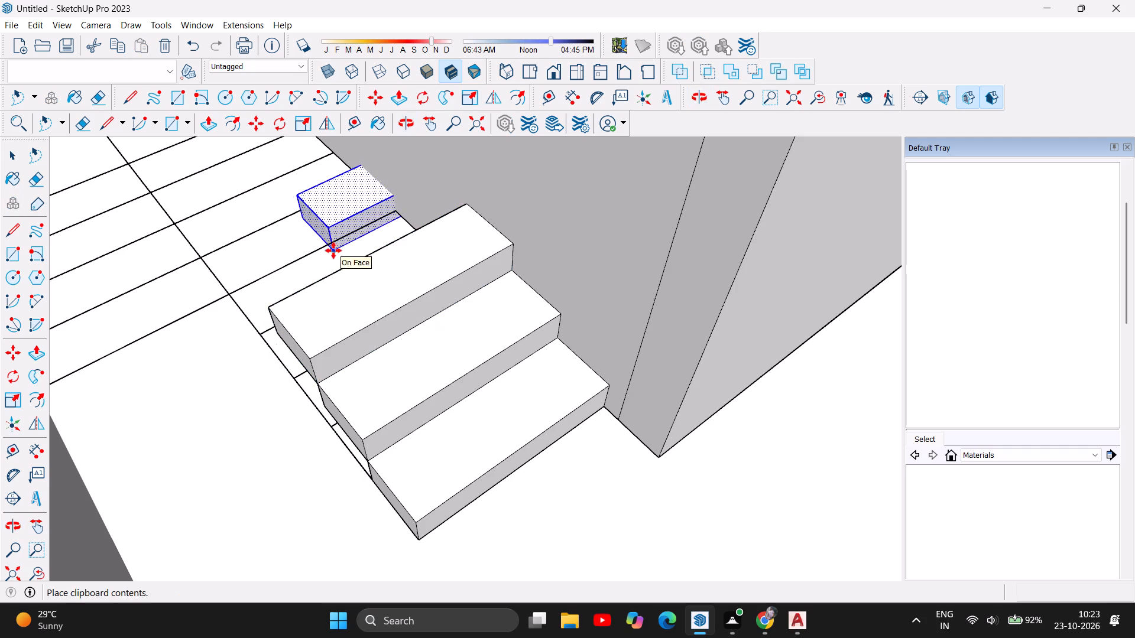
click(274, 302)
Copy the fourth tread and paste the duplicate at its rear top corner as the fifth tread.
scroll(449, 402, down, 5)
scroll(322, 216, up, 2)
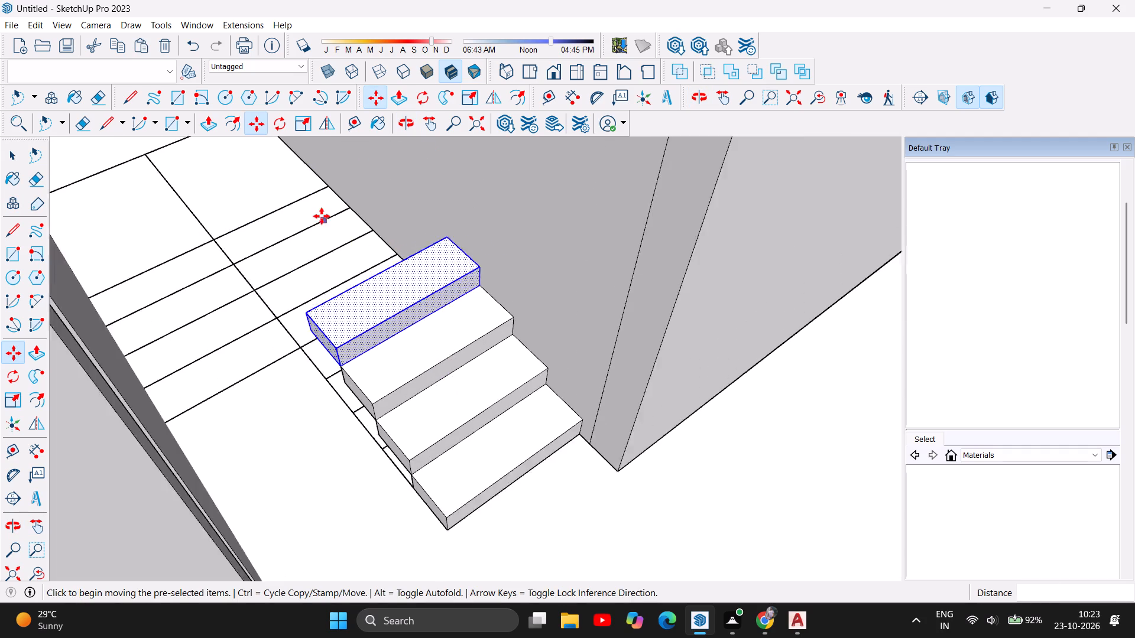
scroll(322, 216, up, 3)
scroll(373, 270, down, 2)
scroll(369, 230, up, 1)
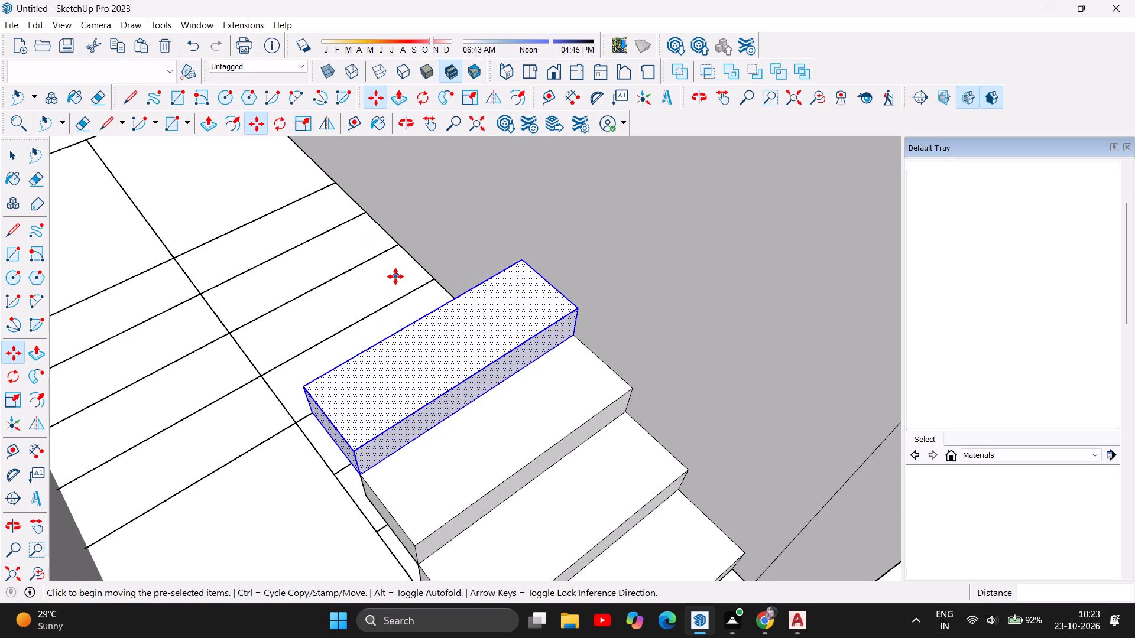
key(ctrl+c)
key(ctrl+v)
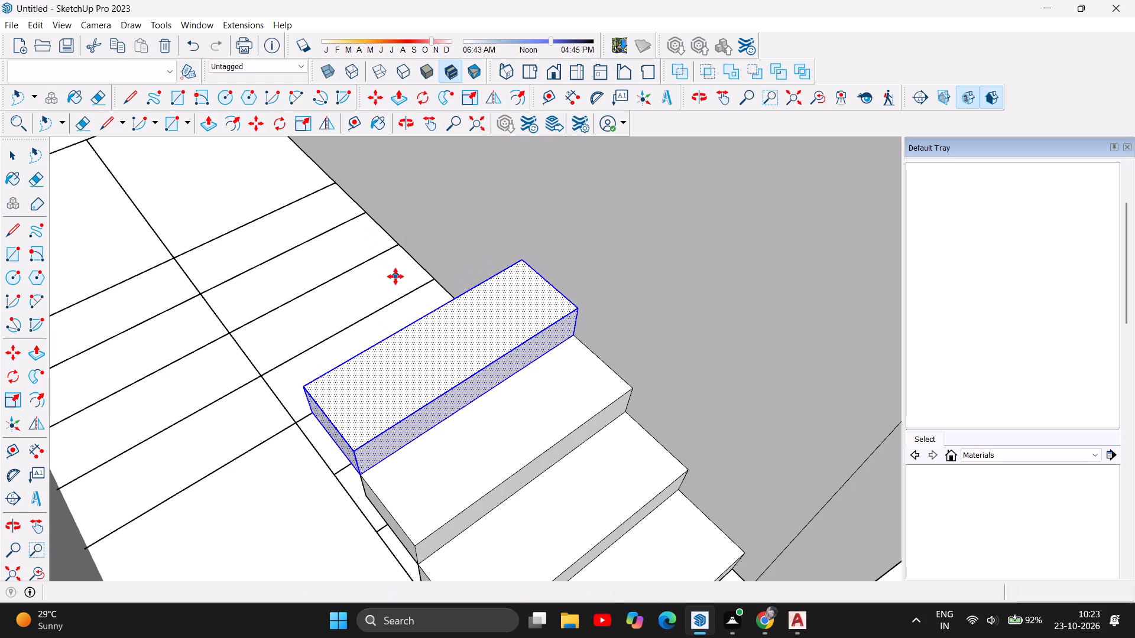
click(303, 382)
Copy the fifth tread and paste the duplicate at its rear top corner as the sixth tread.
scroll(416, 442, down, 4)
scroll(411, 320, down, 4)
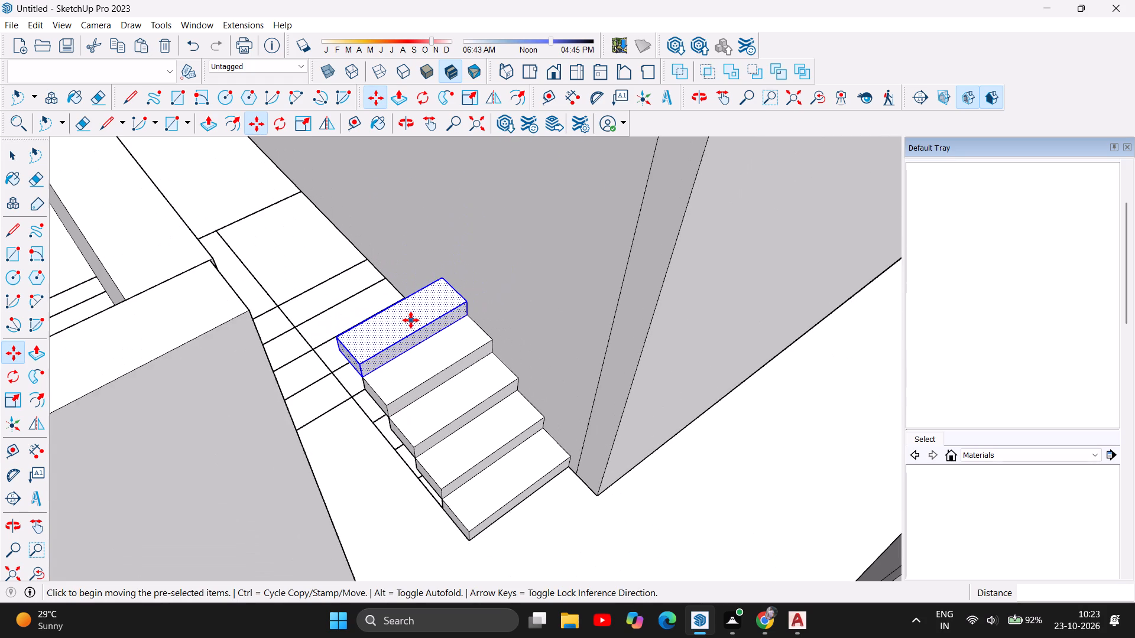
scroll(413, 284, up, 2)
scroll(591, 424, down, 2)
key(ctrl+c)
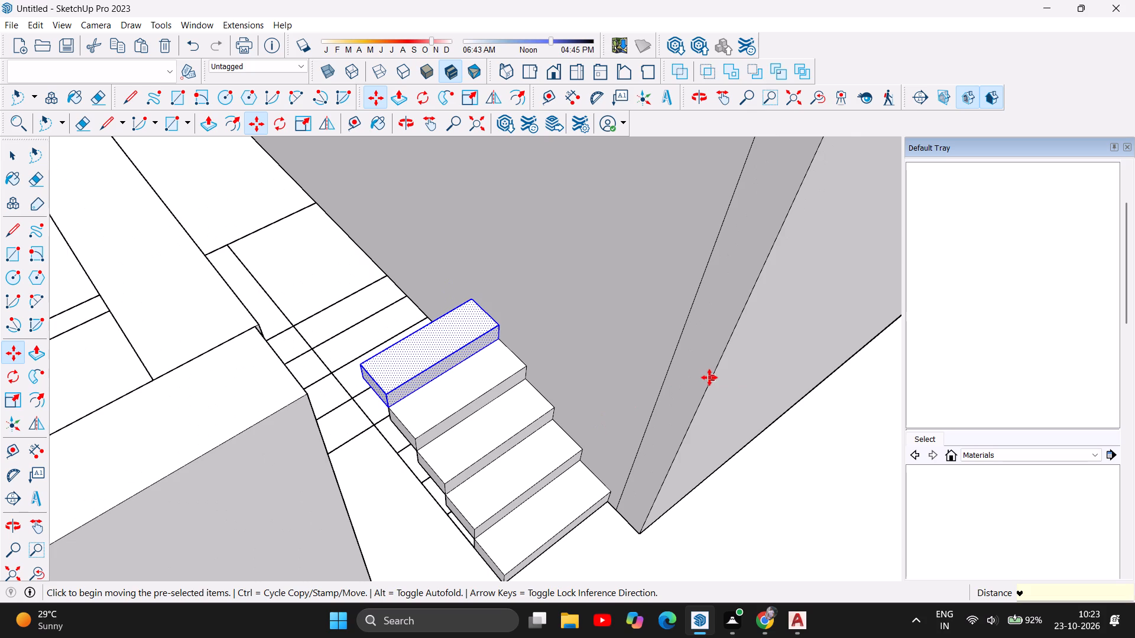
key(ctrl+v)
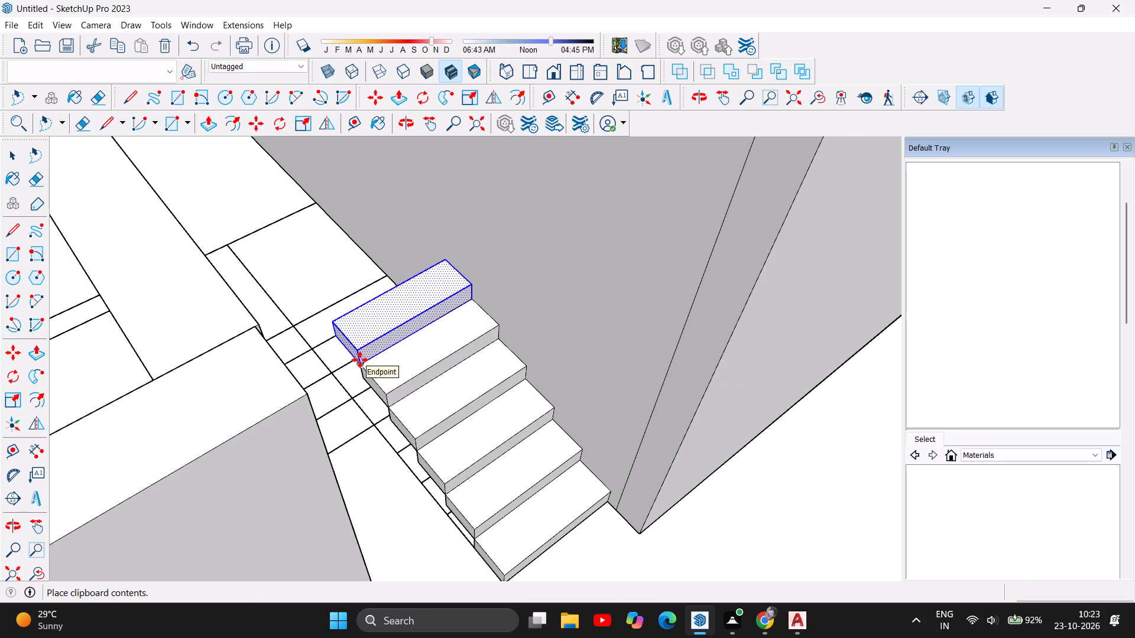
click(360, 360)
Paste the copied tread twice more as the seventh and eighth treads, each at the rear top corner of the tread below.
scroll(550, 509, down, 3)
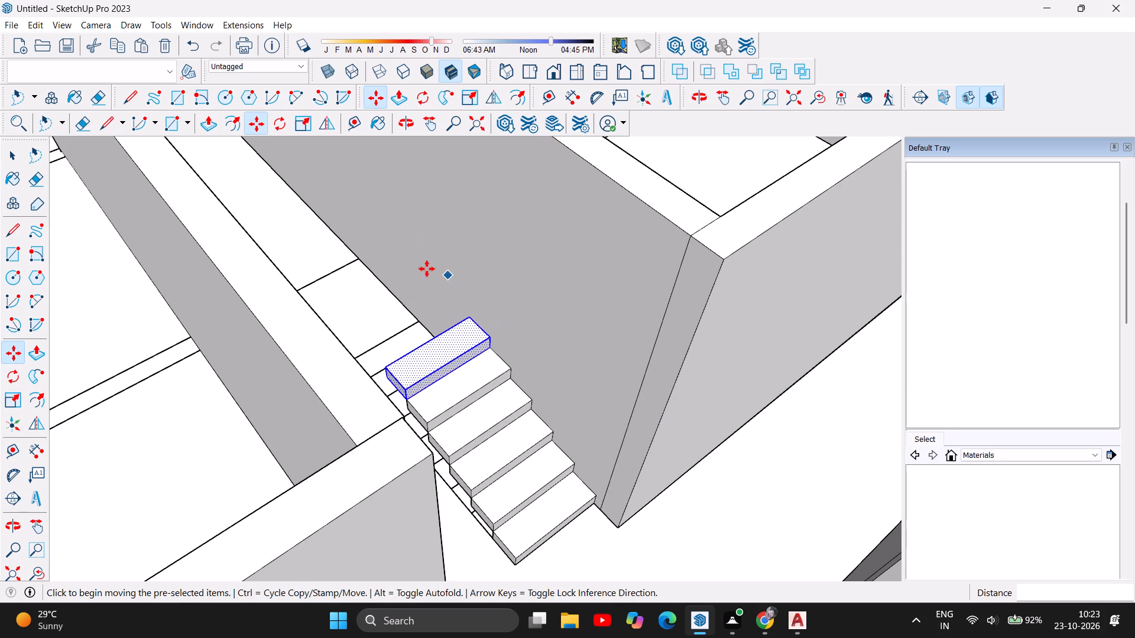
scroll(423, 268, up, 3)
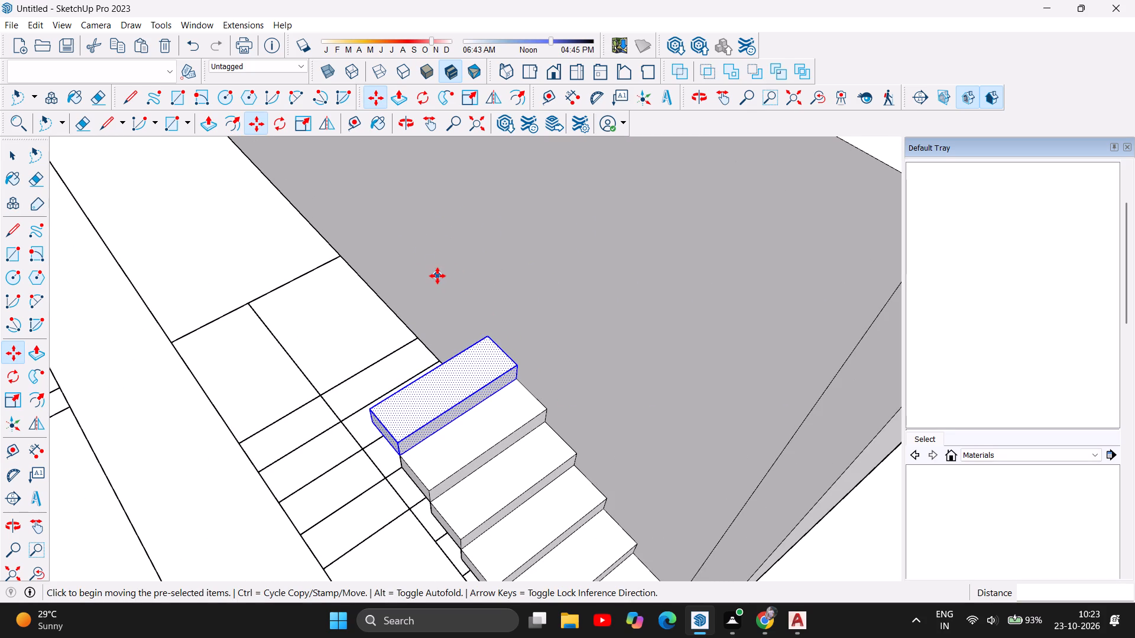
key(ctrl+v)
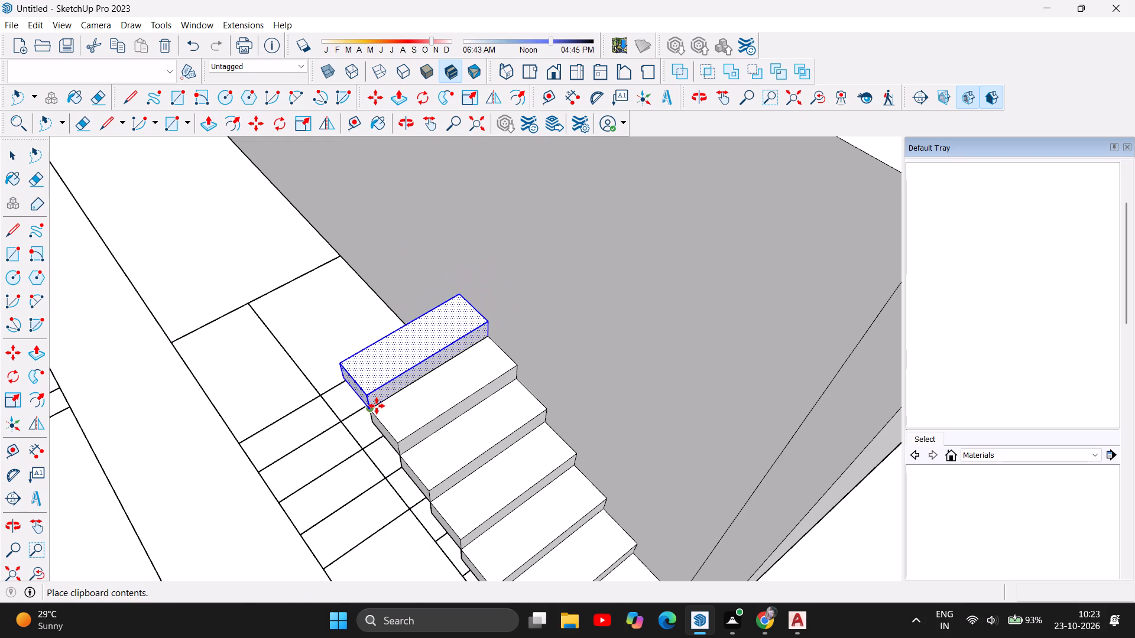
click(377, 406)
scroll(553, 468, down, 4)
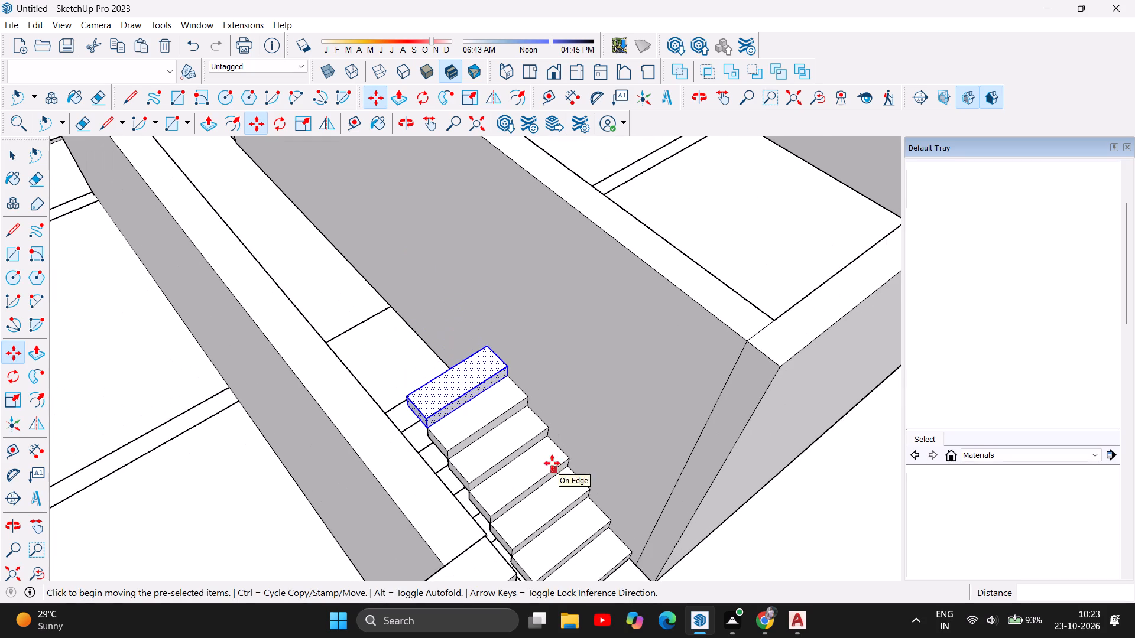
scroll(460, 341, up, 5)
scroll(330, 431, up, 1)
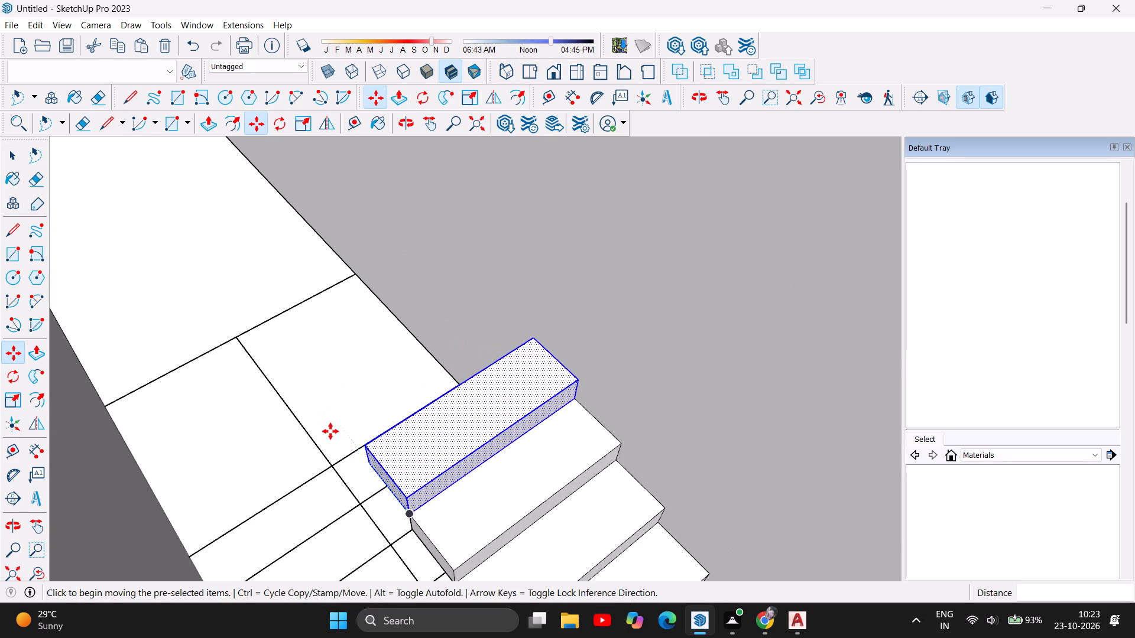
key(ctrl+v)
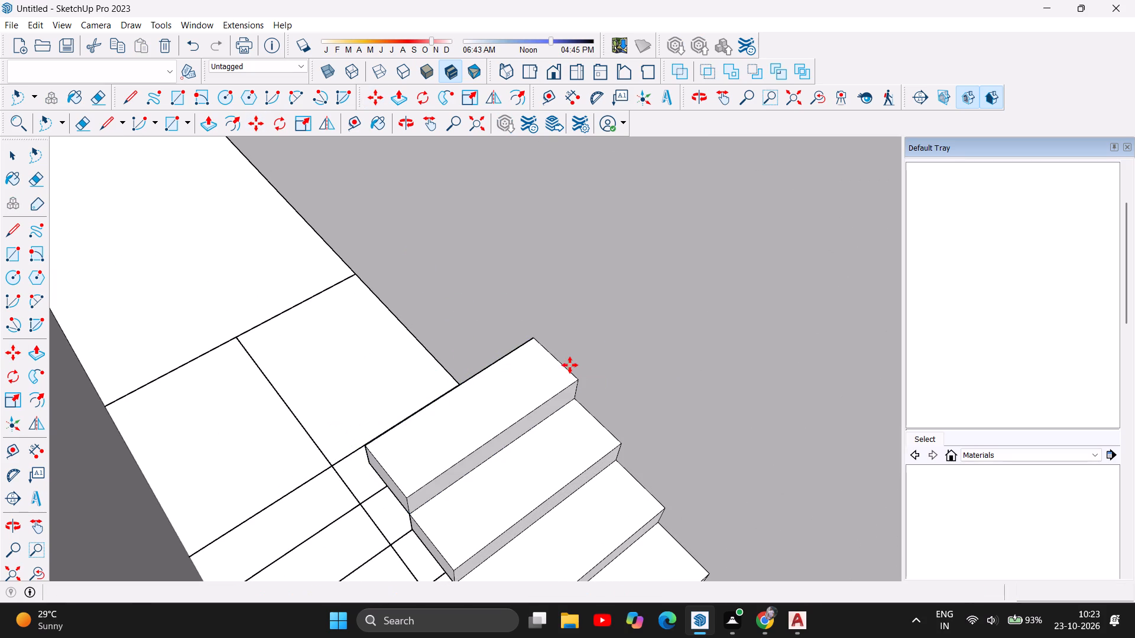
click(365, 442)
scroll(404, 349, down, 7)
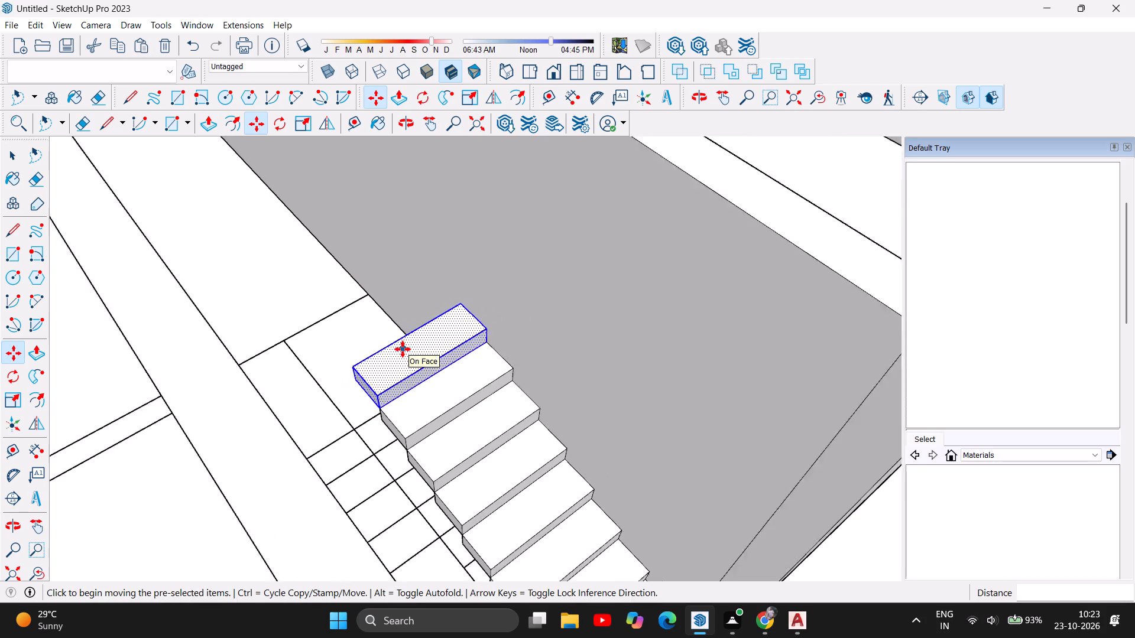
Examine the stacked staircase treads in the corridor from the front, the side and above, checking them against the surrounding walls.
scroll(403, 349, down, 10)
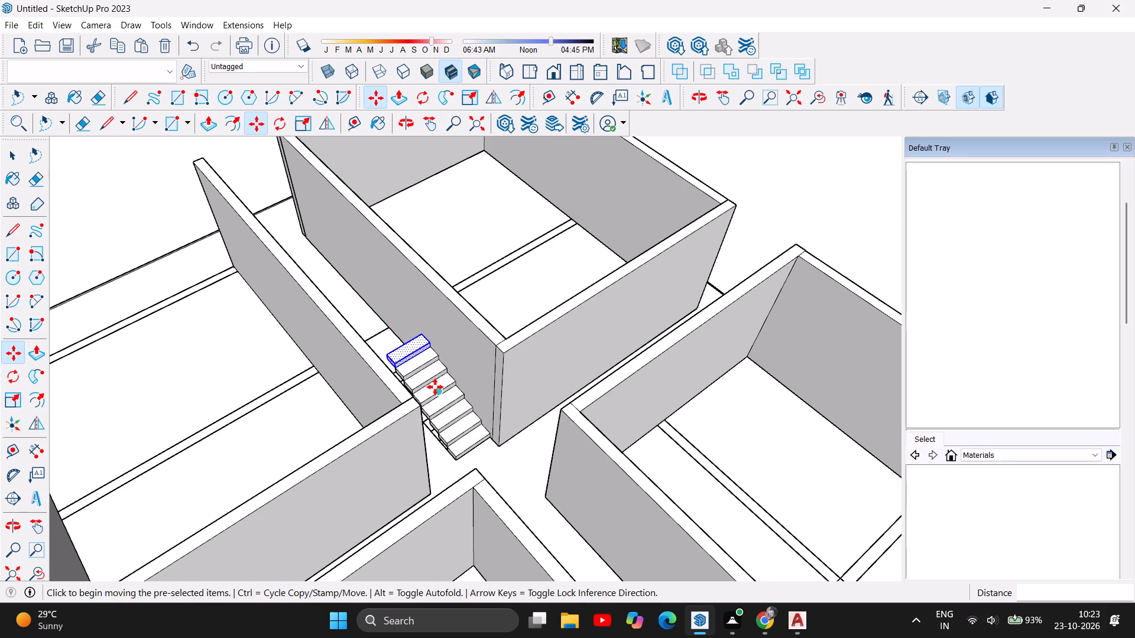
scroll(435, 387, up, 14)
scroll(468, 267, down, 6)
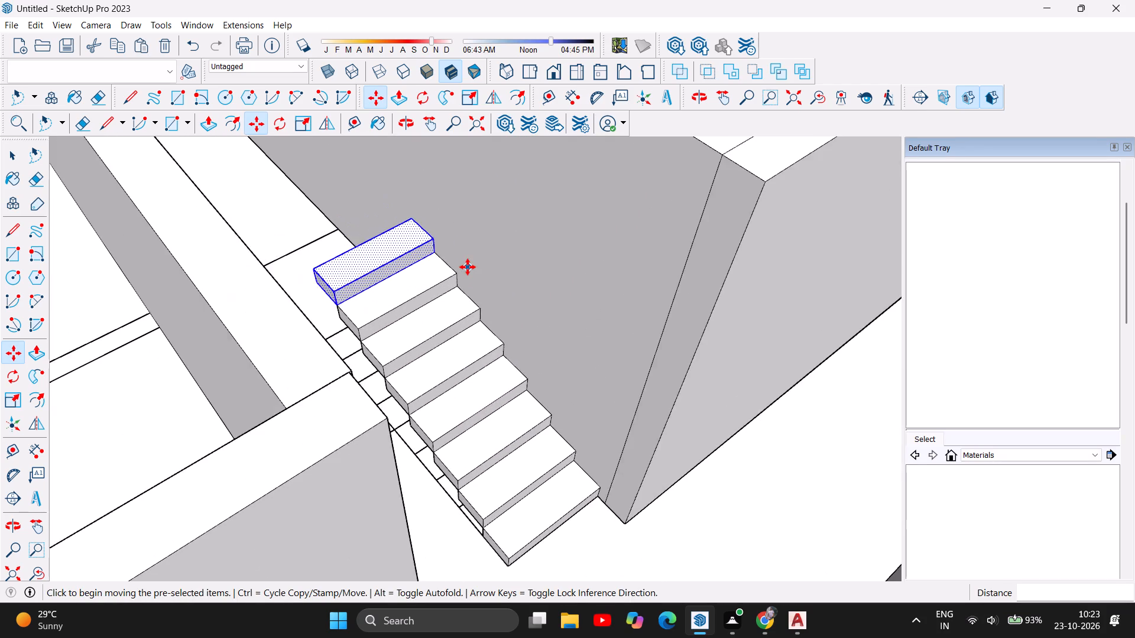
scroll(468, 267, down, 6)
scroll(559, 448, up, 5)
scroll(513, 396, up, 6)
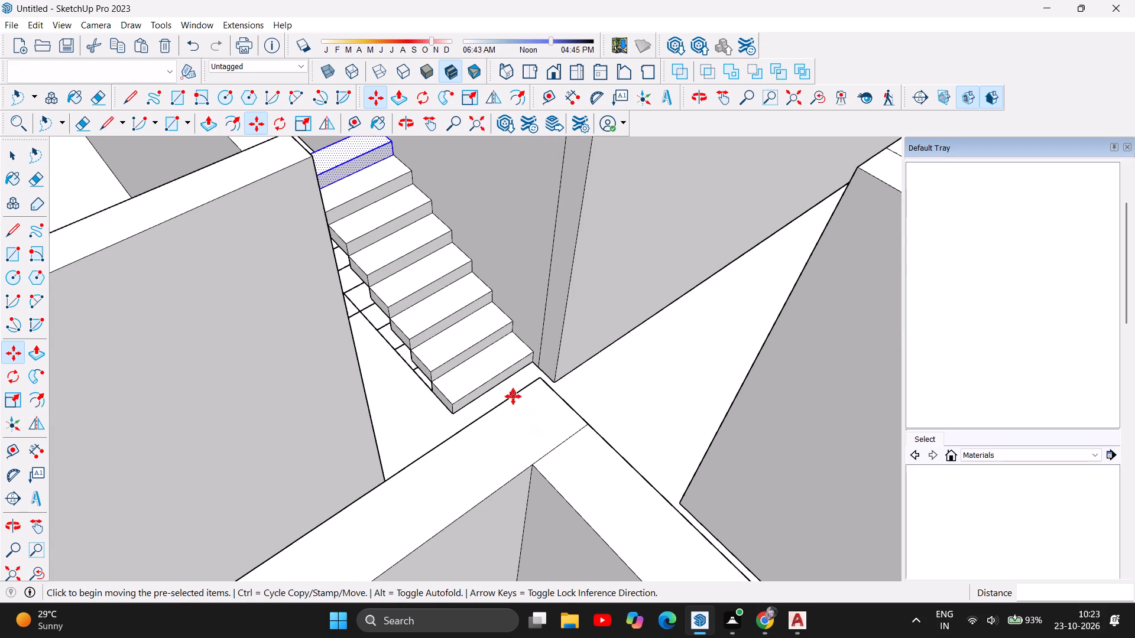
scroll(513, 396, up, 9)
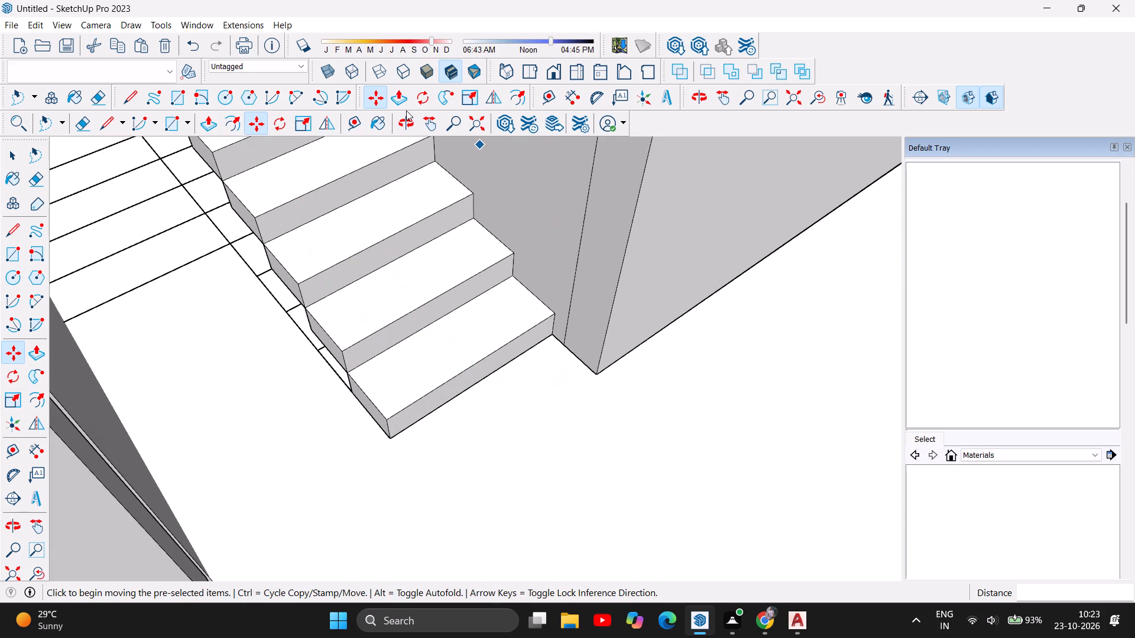
click(404, 130)
drag(322, 401, 397, 295)
drag(537, 356, 397, 313)
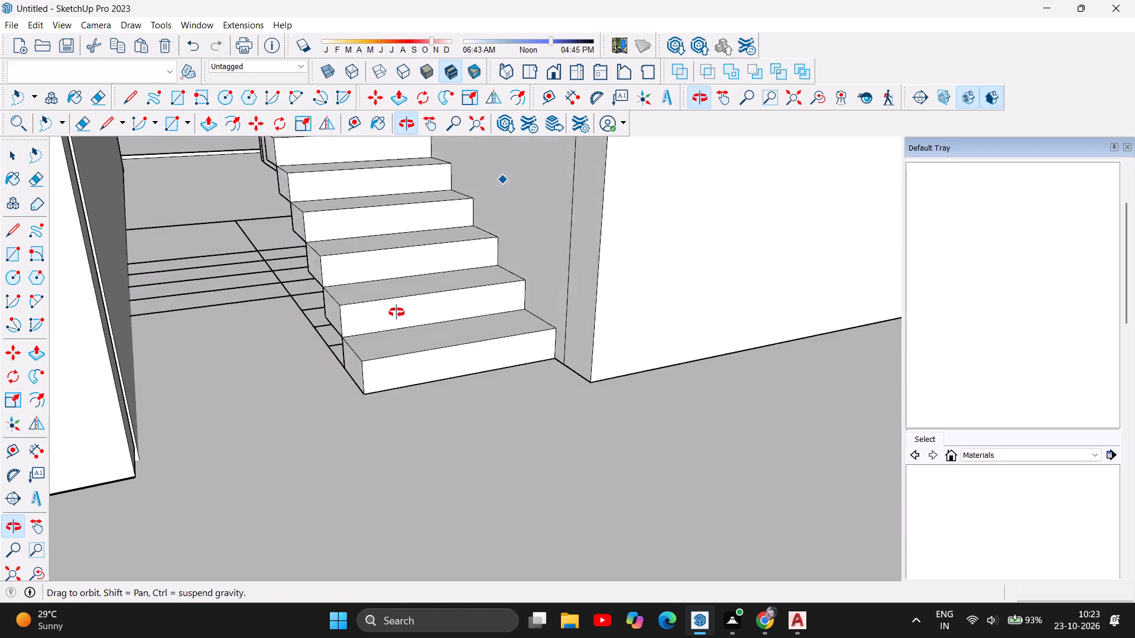
drag(397, 313, 281, 284)
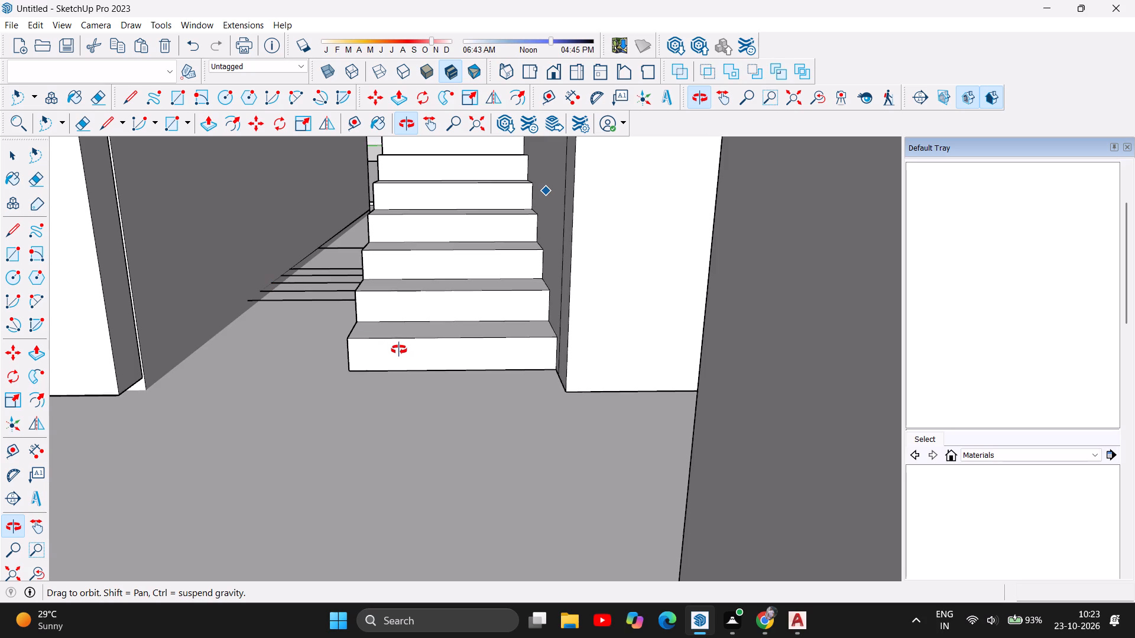
scroll(400, 351, down, 7)
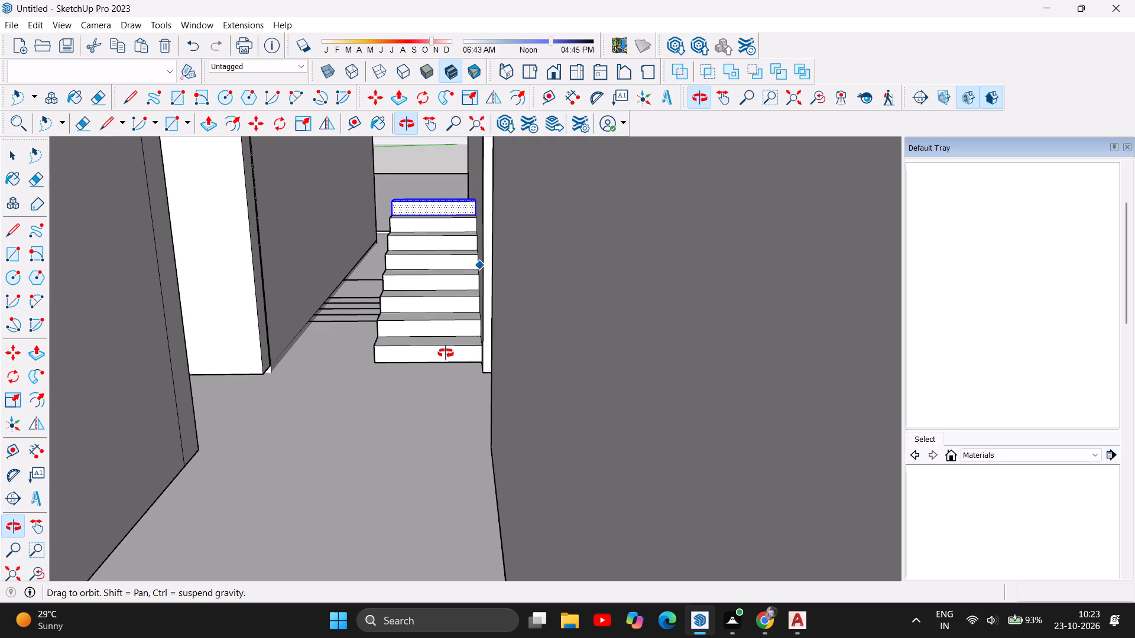
scroll(446, 353, down, 3)
drag(429, 418, 432, 373)
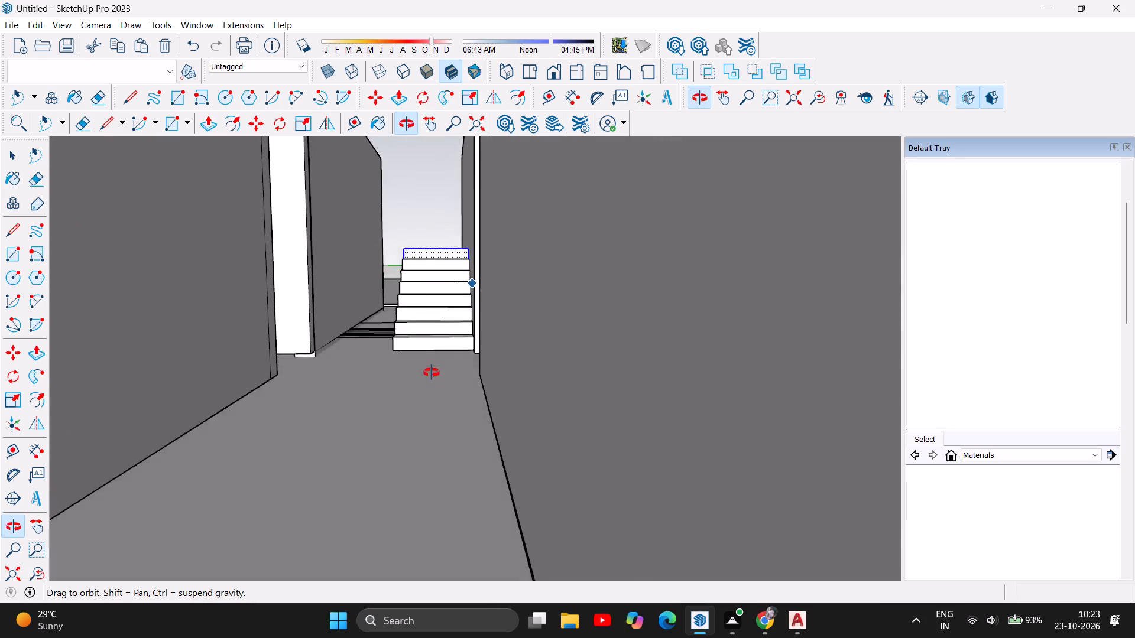
drag(432, 373, 444, 471)
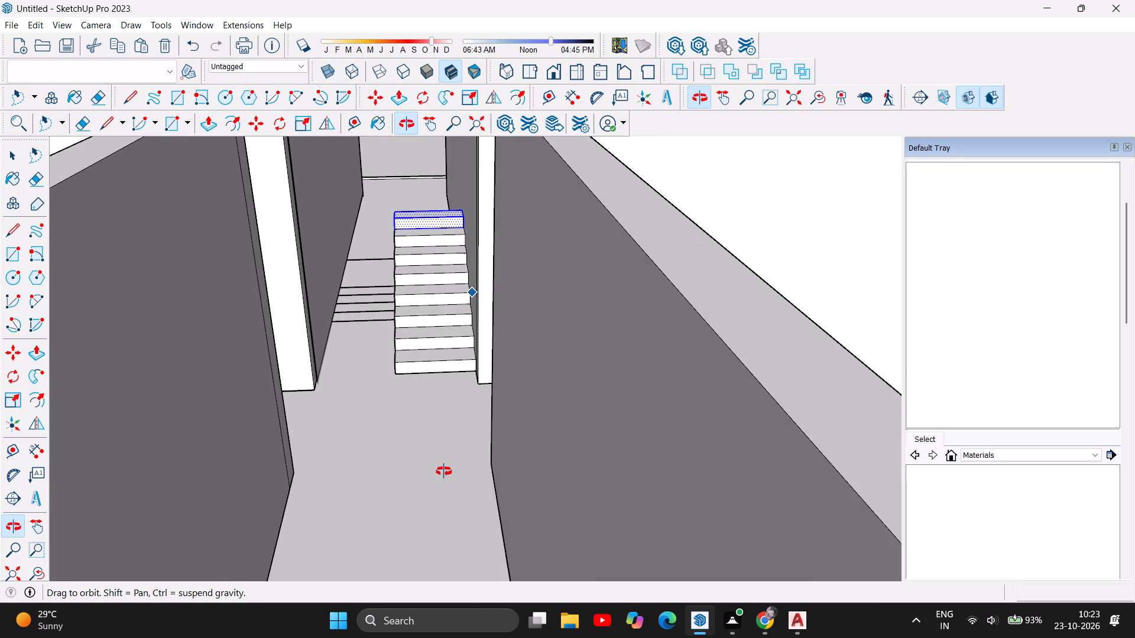
drag(444, 471, 455, 486)
scroll(448, 281, up, 6)
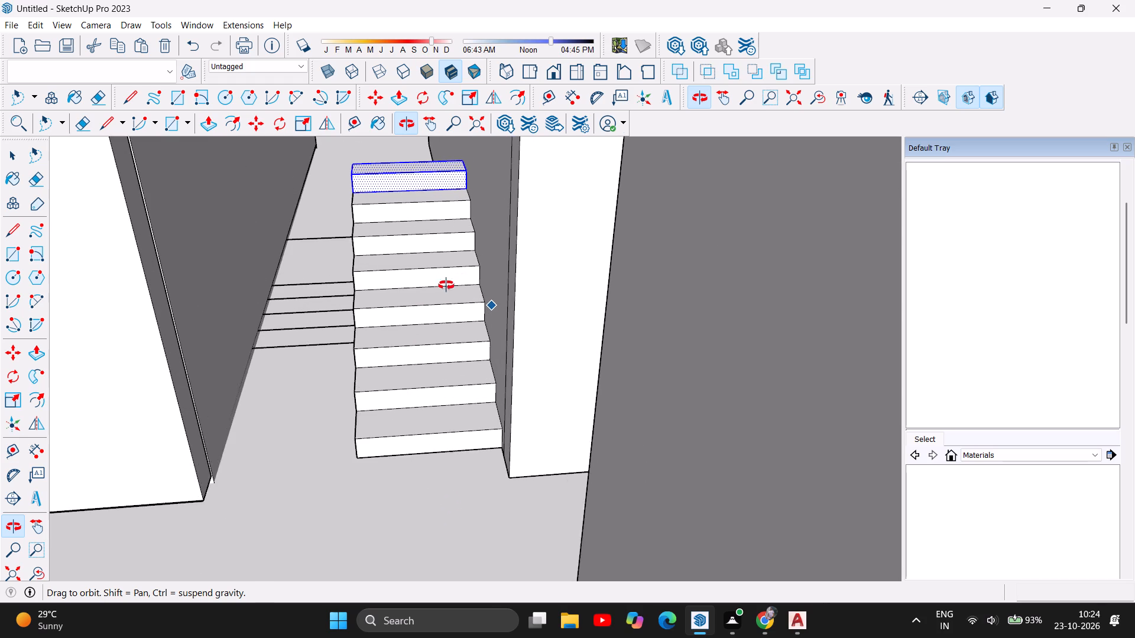
scroll(377, 425, up, 5)
scroll(498, 354, down, 8)
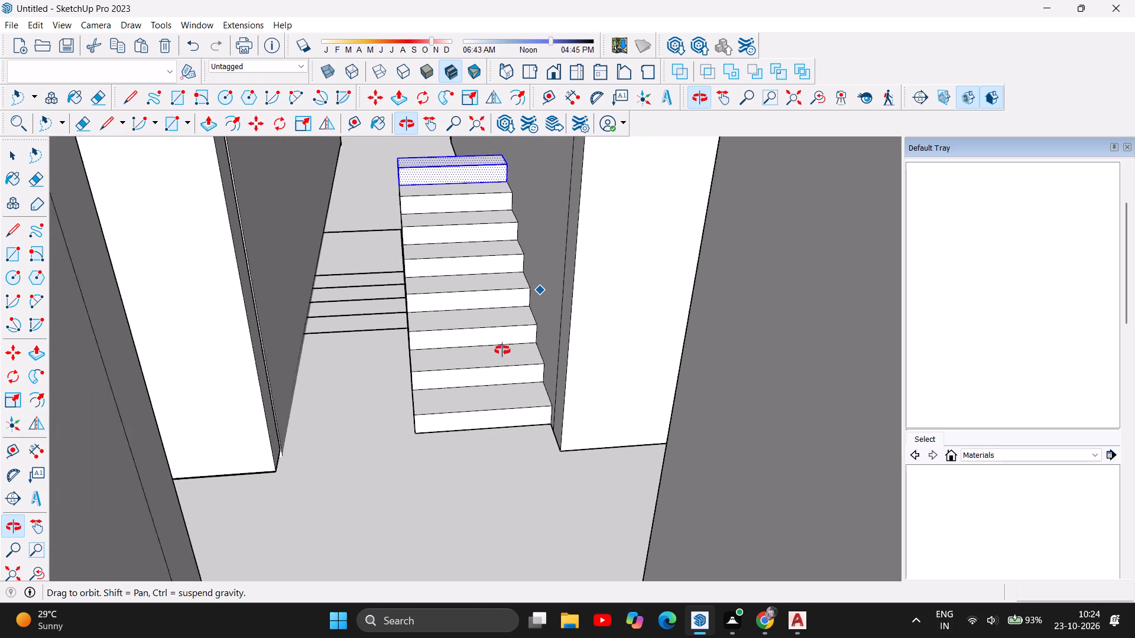
scroll(502, 350, down, 2)
scroll(368, 308, up, 4)
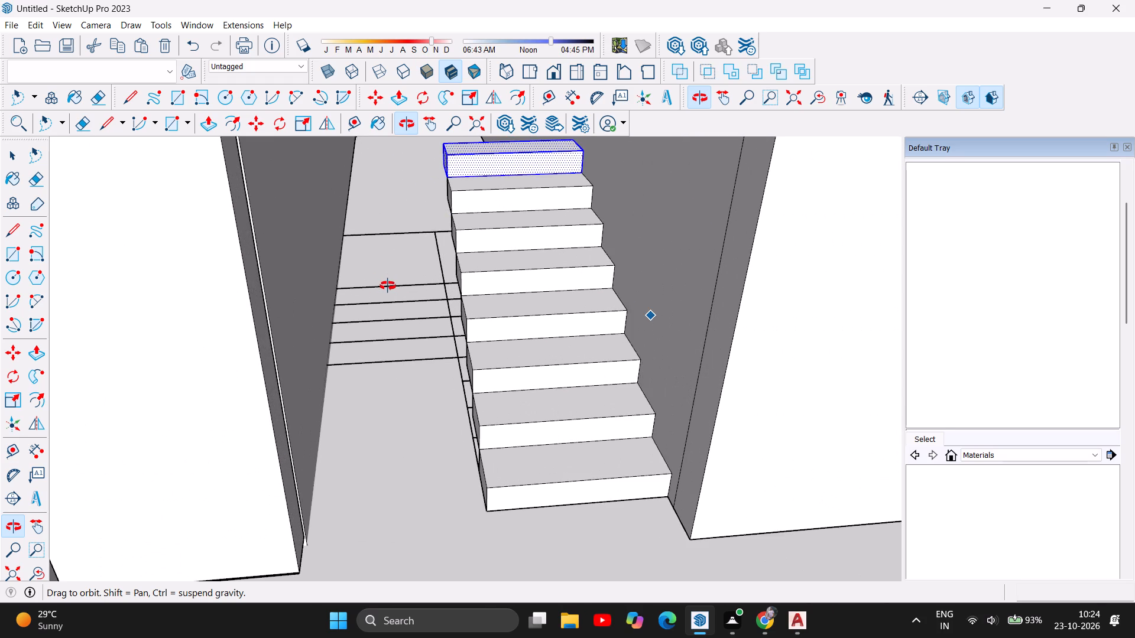
scroll(393, 293, up, 1)
scroll(395, 293, down, 12)
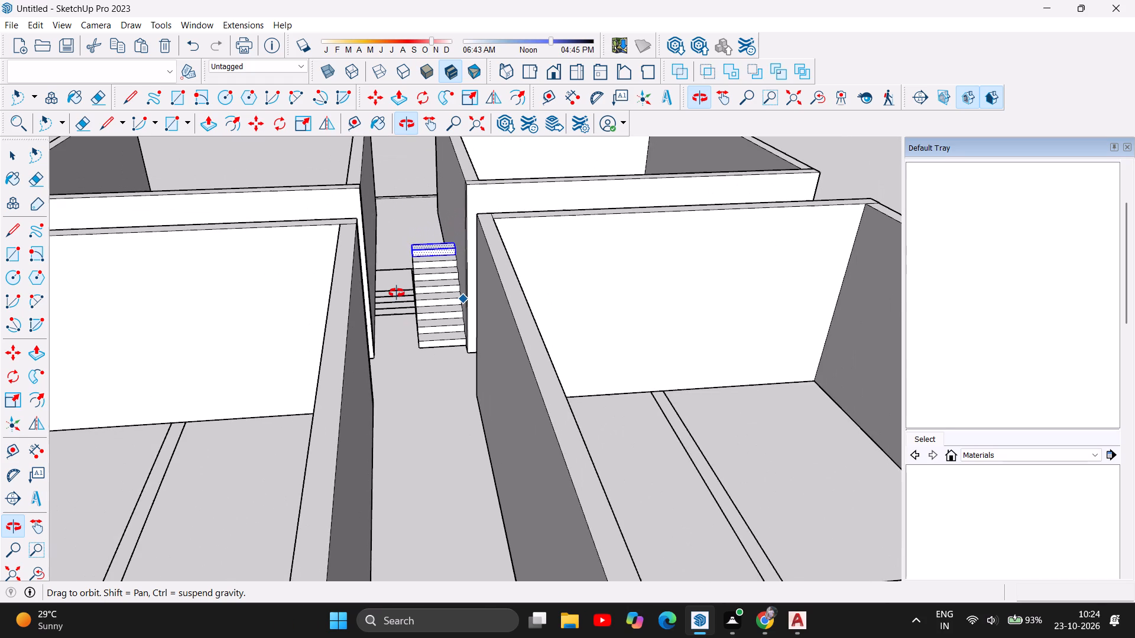
scroll(420, 278, down, 4)
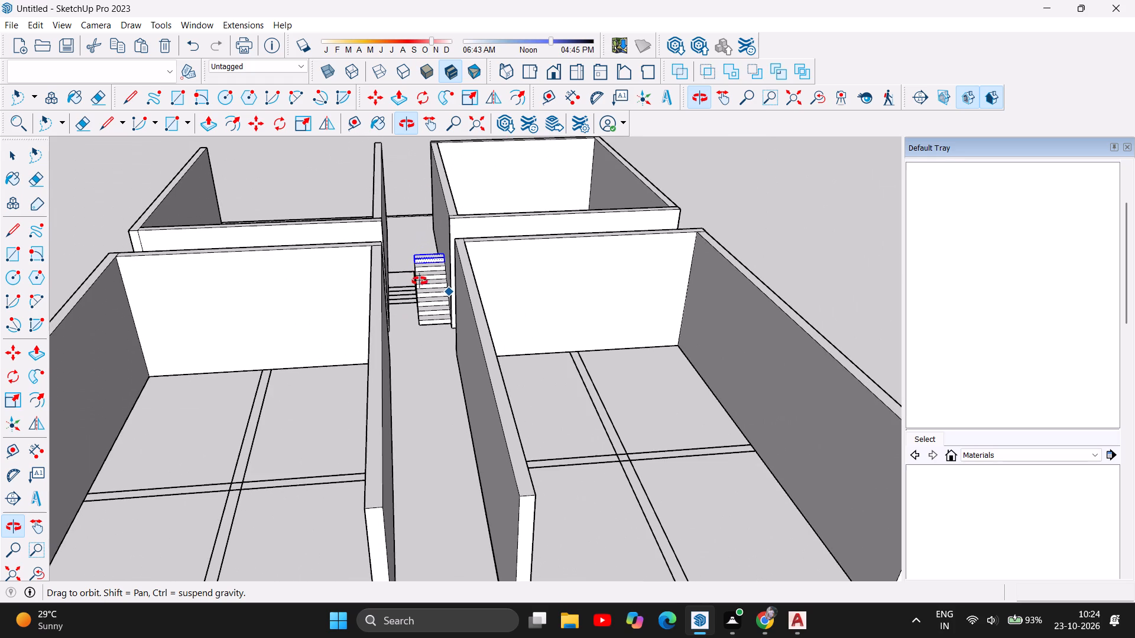
scroll(420, 298, up, 6)
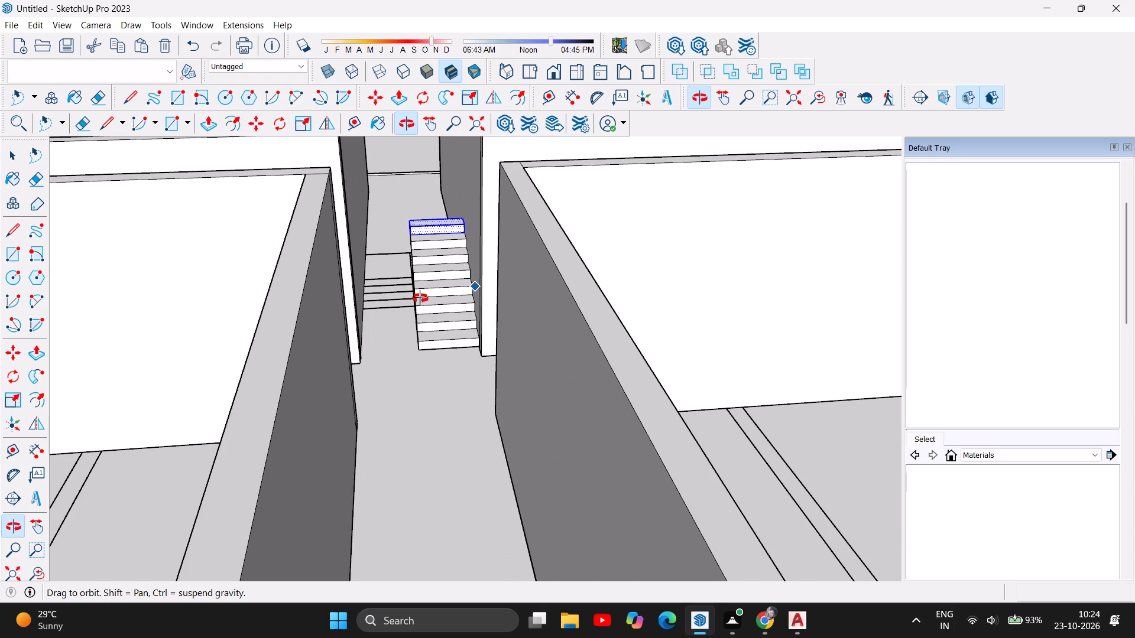
scroll(421, 323, up, 5)
drag(531, 416, 519, 341)
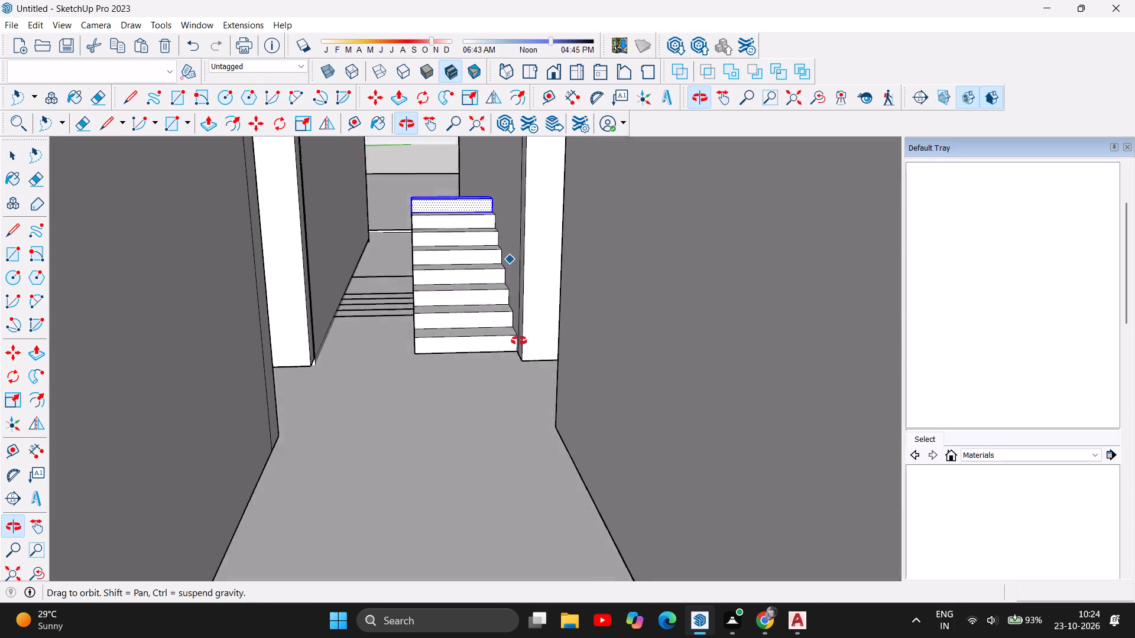
drag(519, 341, 501, 288)
scroll(434, 250, up, 4)
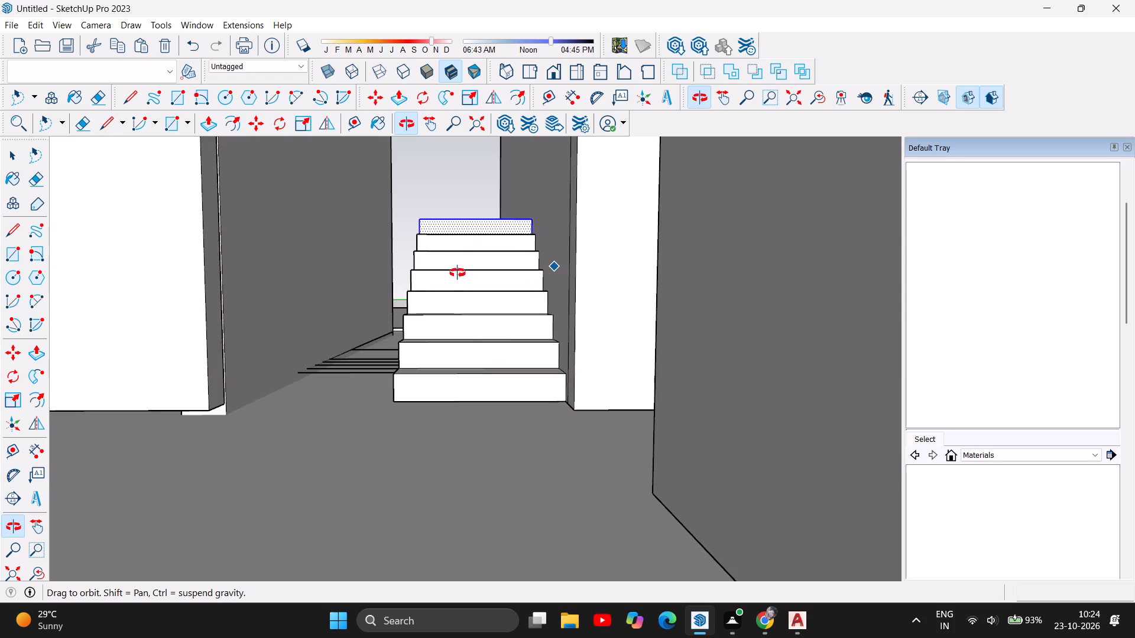
scroll(468, 340, up, 6)
drag(472, 364, 469, 376)
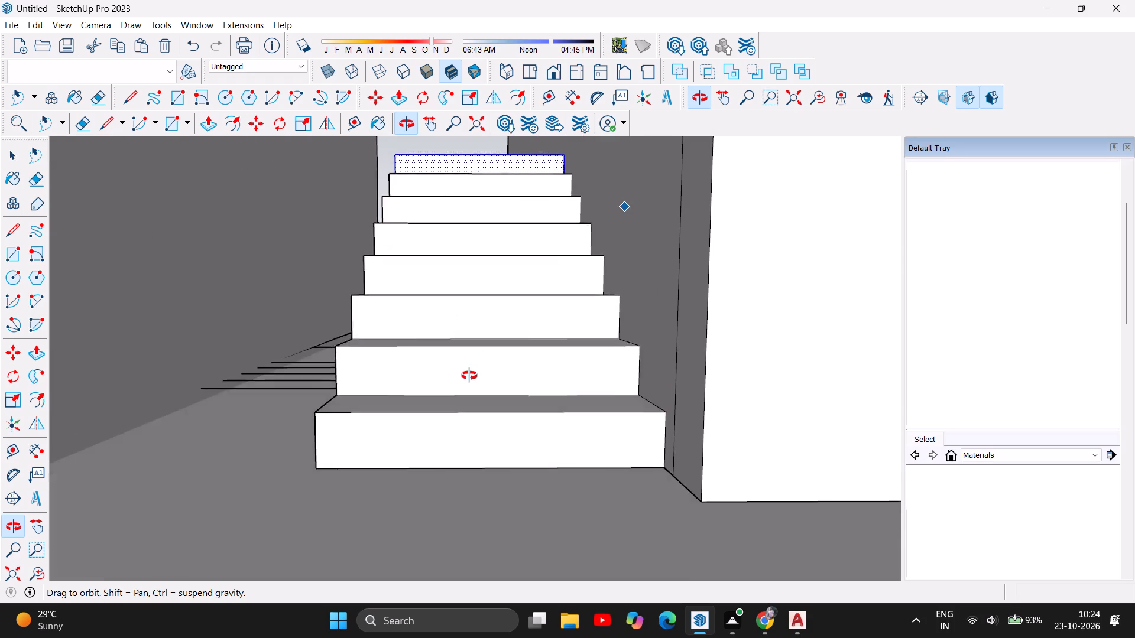
drag(469, 376, 473, 421)
drag(510, 457, 510, 481)
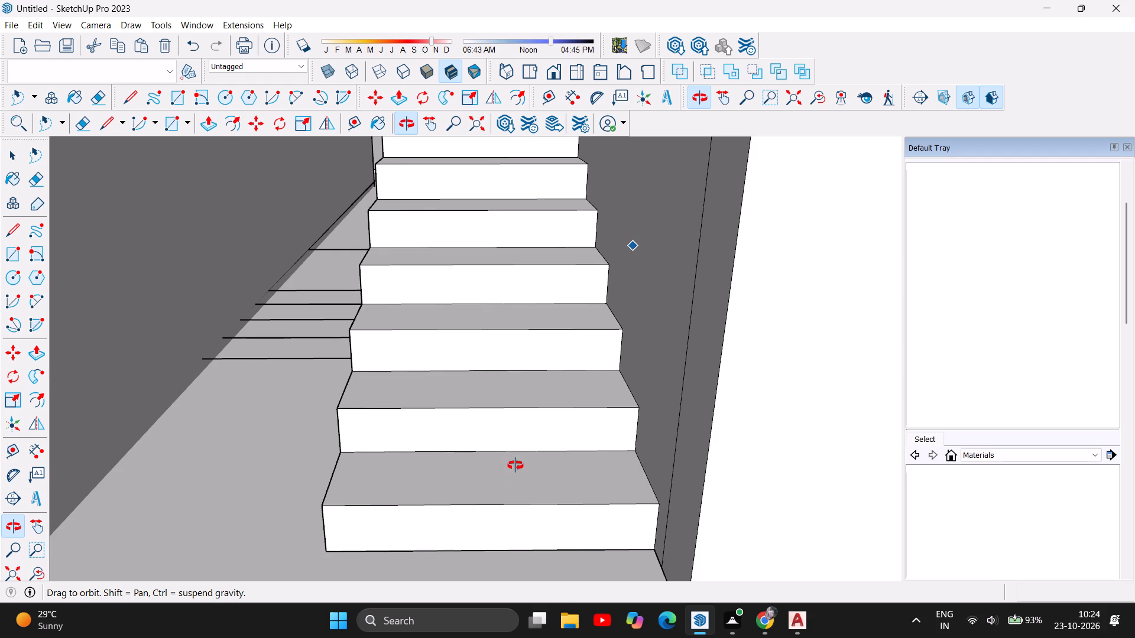
scroll(515, 466, down, 5)
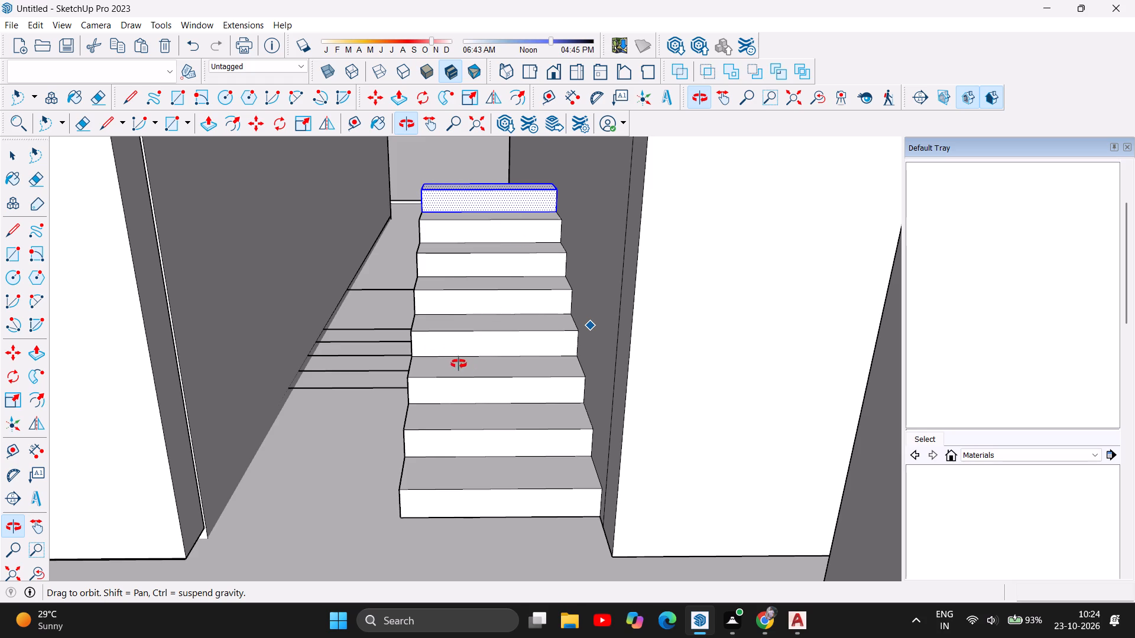
drag(402, 328, 437, 369)
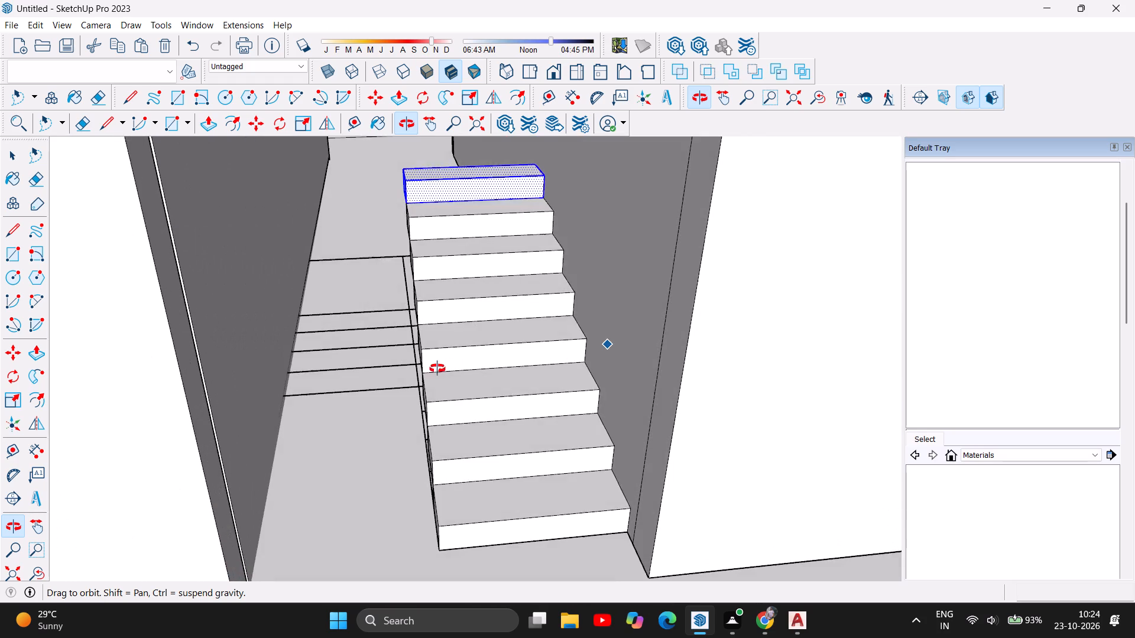
drag(437, 369, 437, 377)
scroll(449, 391, down, 5)
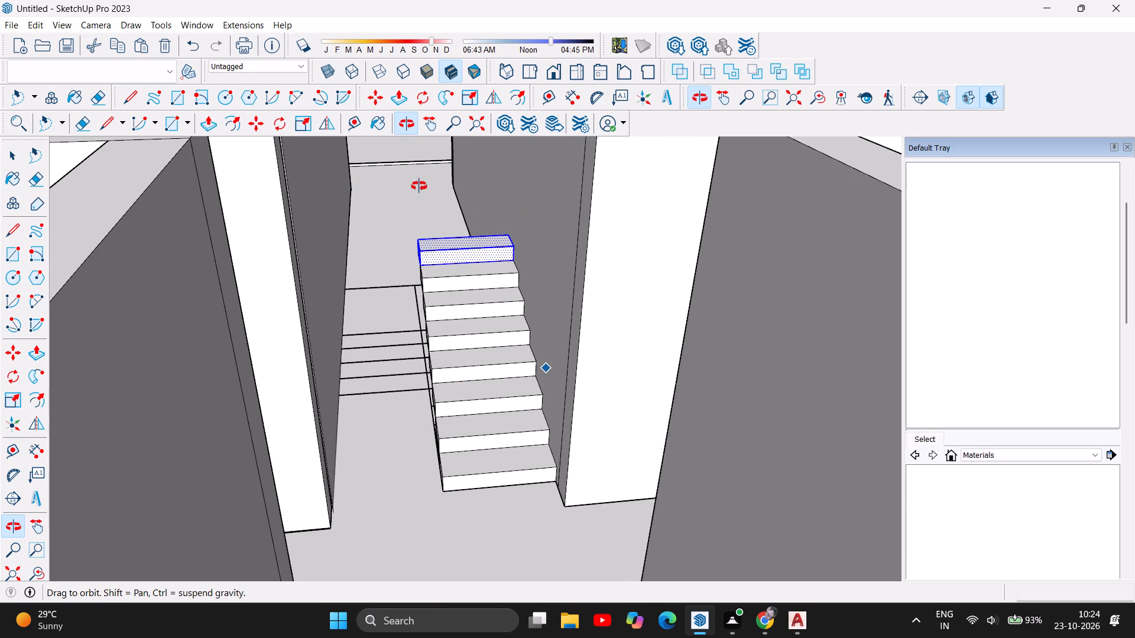
Paste the copied tread at the eighth tread's rear top corner as the ninth tread.
scroll(431, 167, up, 5)
scroll(430, 195, down, 3)
scroll(424, 219, up, 2)
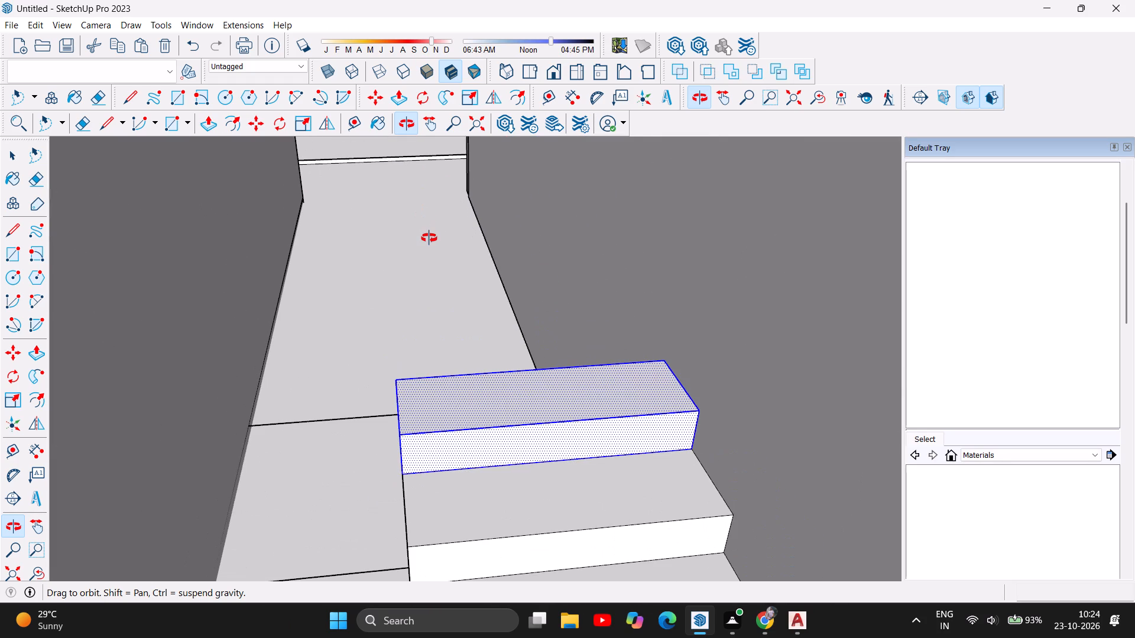
key(ctrl+v)
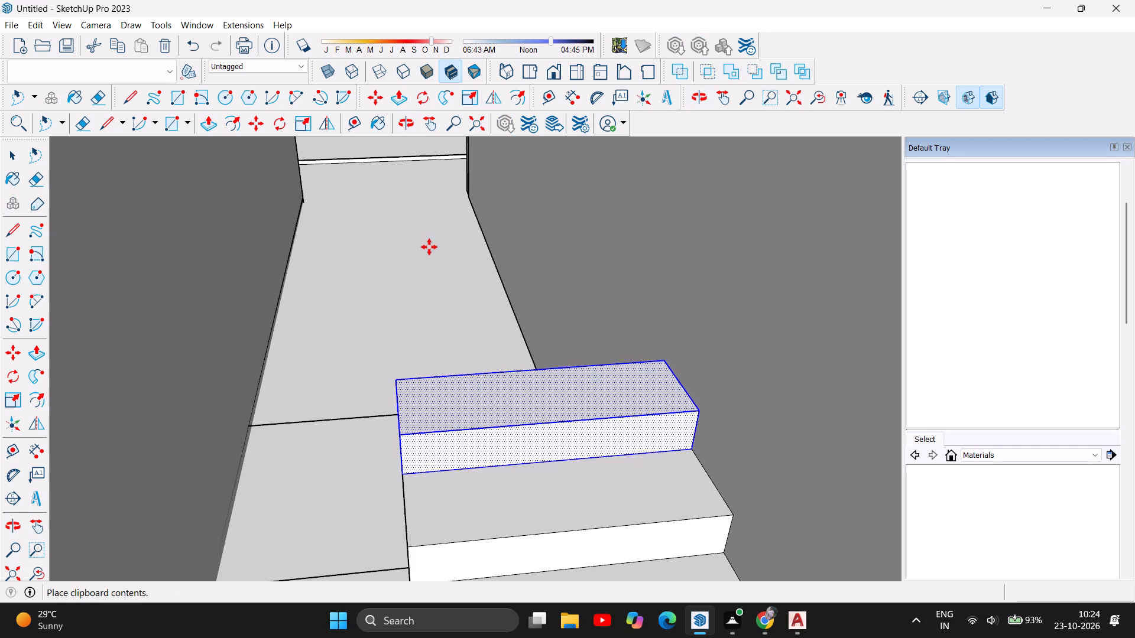
click(394, 379)
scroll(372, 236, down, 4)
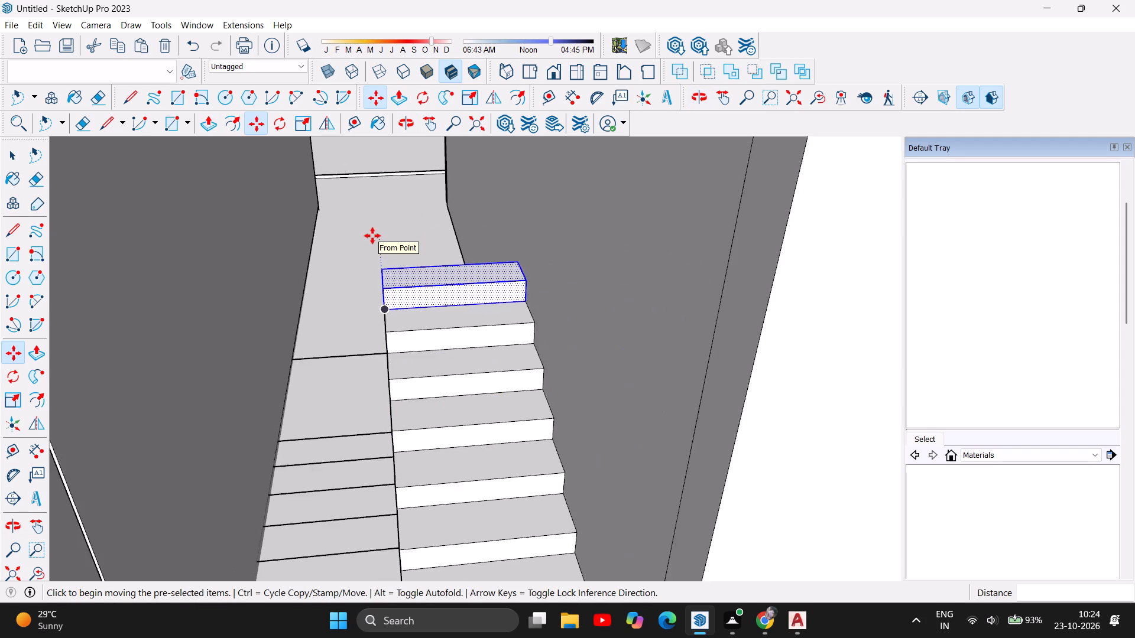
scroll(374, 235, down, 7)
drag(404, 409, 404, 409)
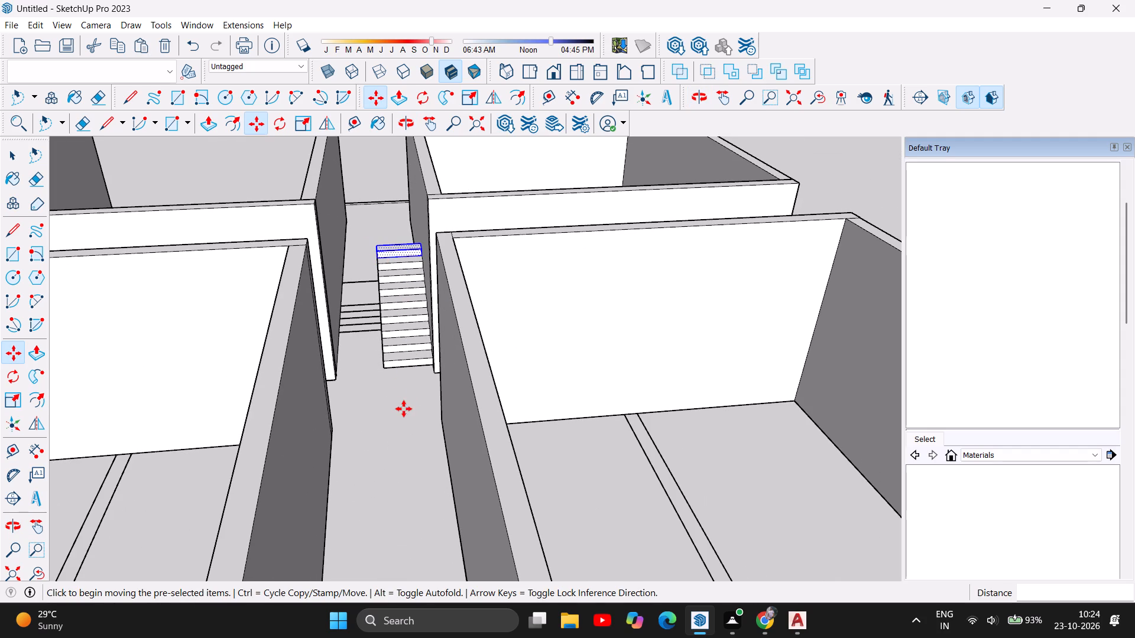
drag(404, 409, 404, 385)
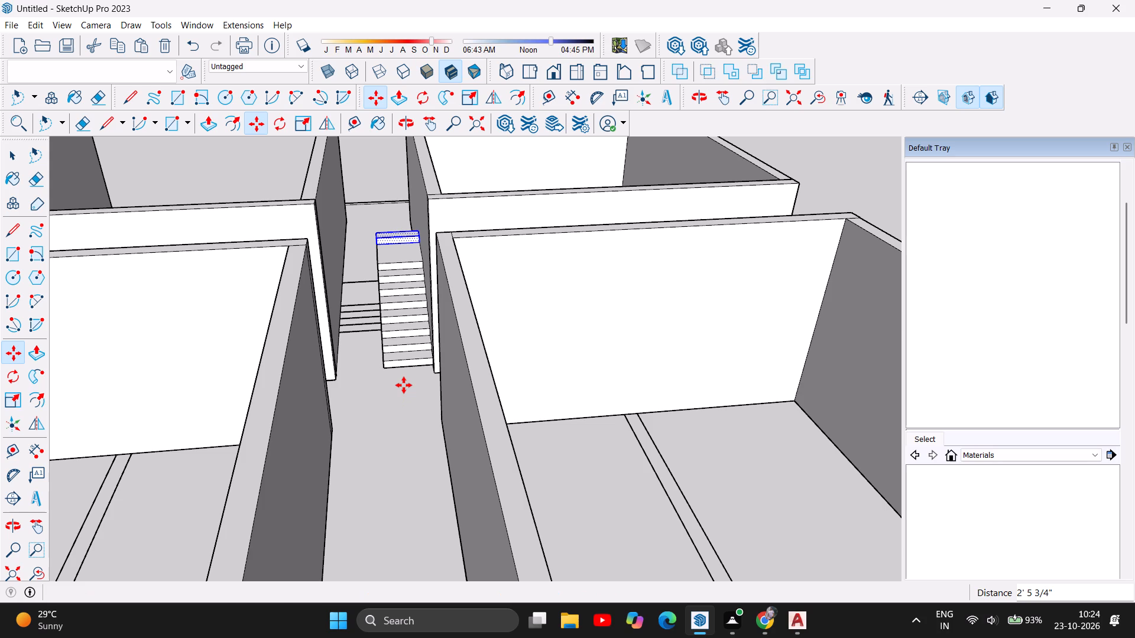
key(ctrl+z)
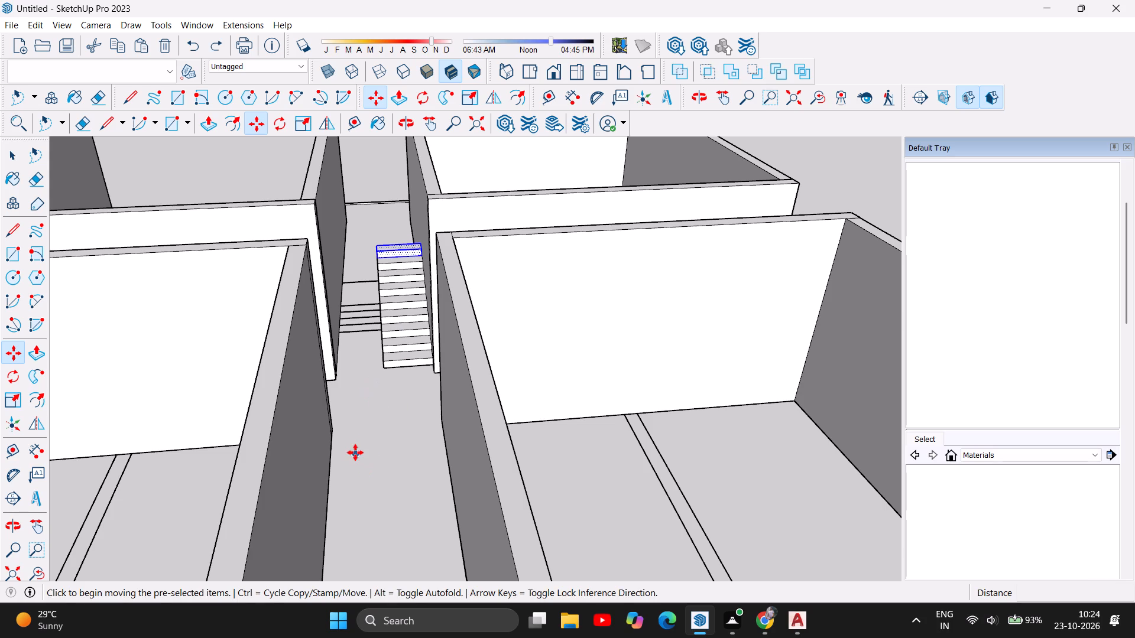
Examine the top of the staircase from the side and from above against the stair and landing lines on the floor plan.
click(403, 131)
drag(291, 349, 294, 330)
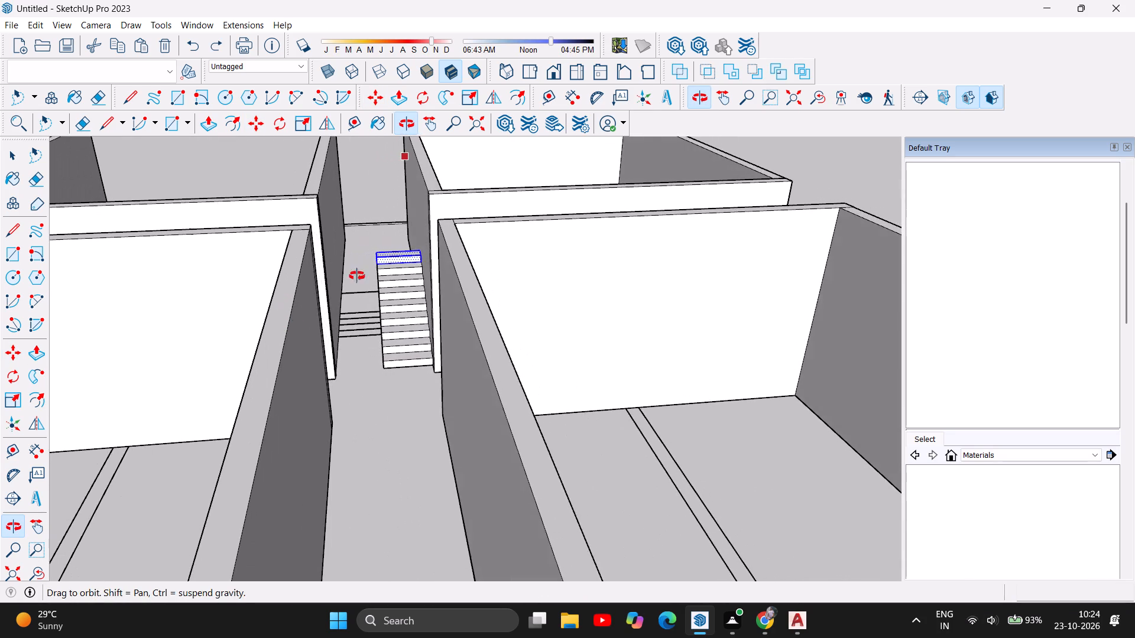
scroll(388, 245, up, 4)
scroll(393, 302, up, 7)
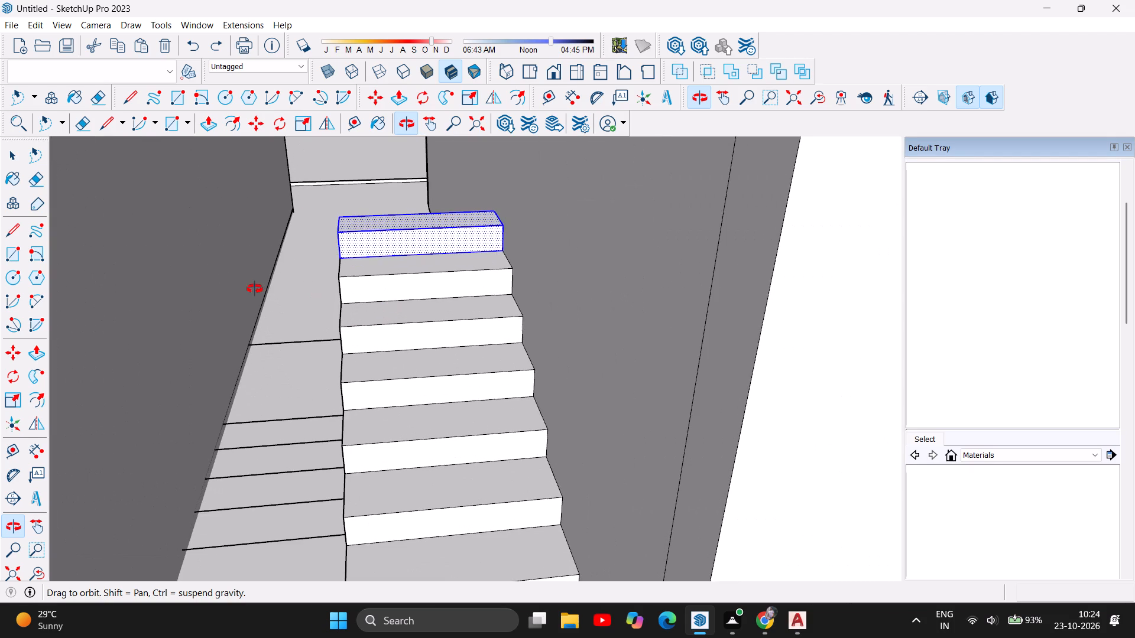
drag(292, 289, 343, 276)
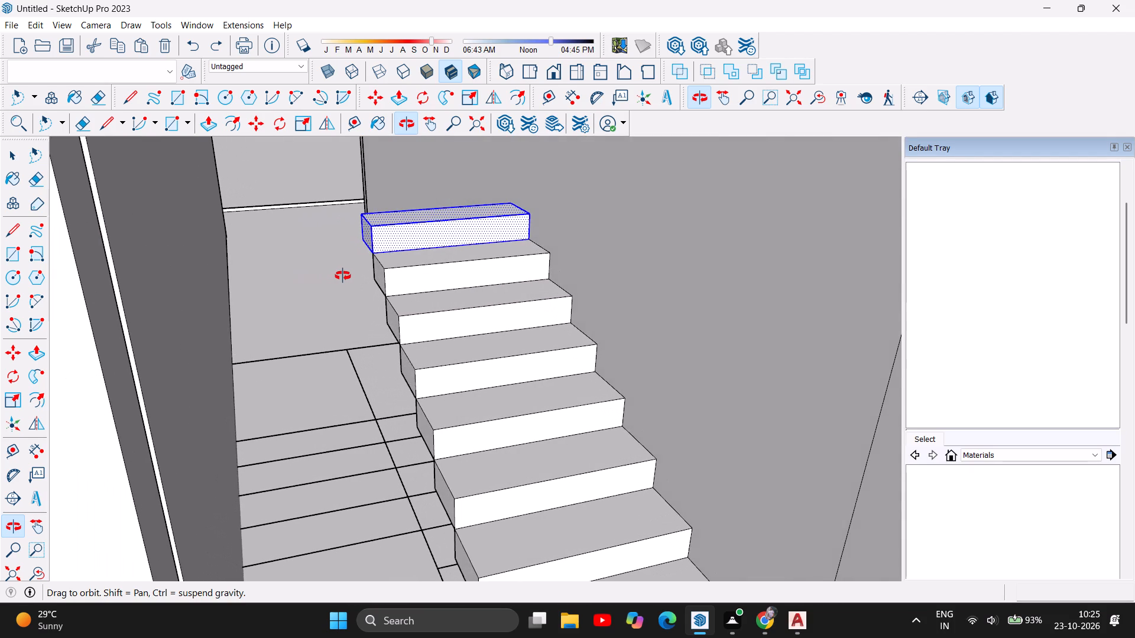
drag(343, 276, 330, 303)
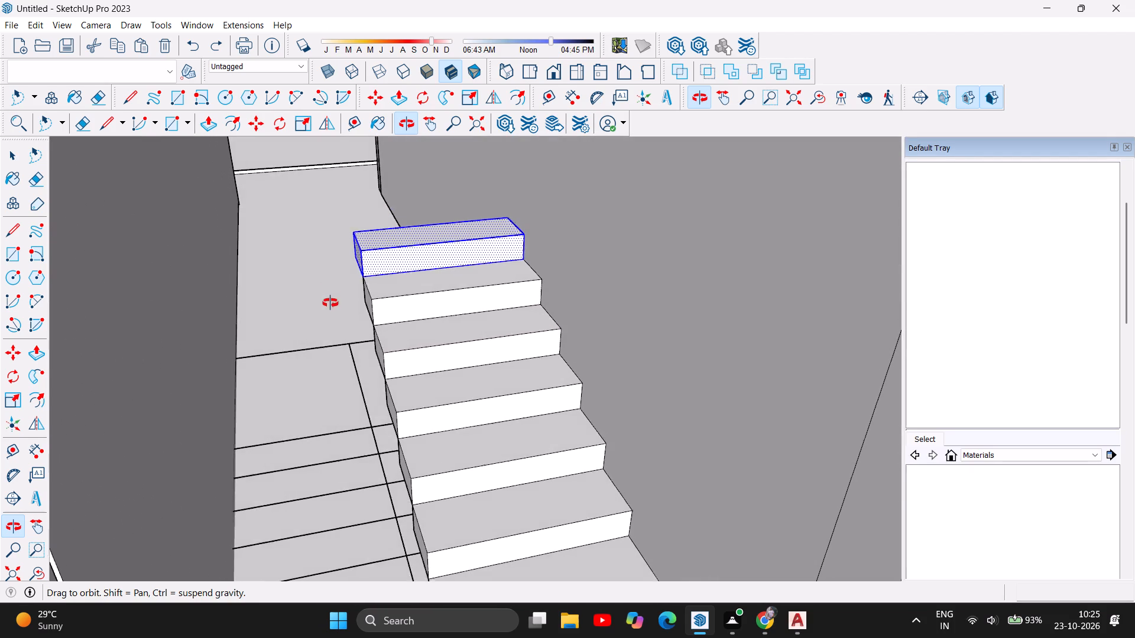
drag(330, 303, 434, 554)
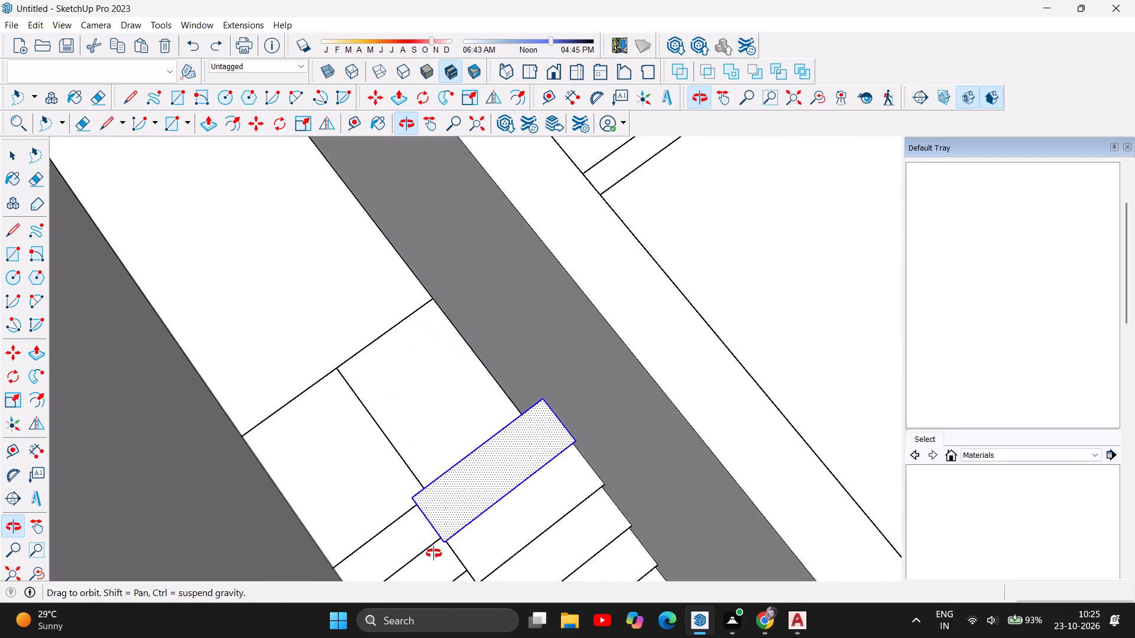
drag(434, 554, 382, 504)
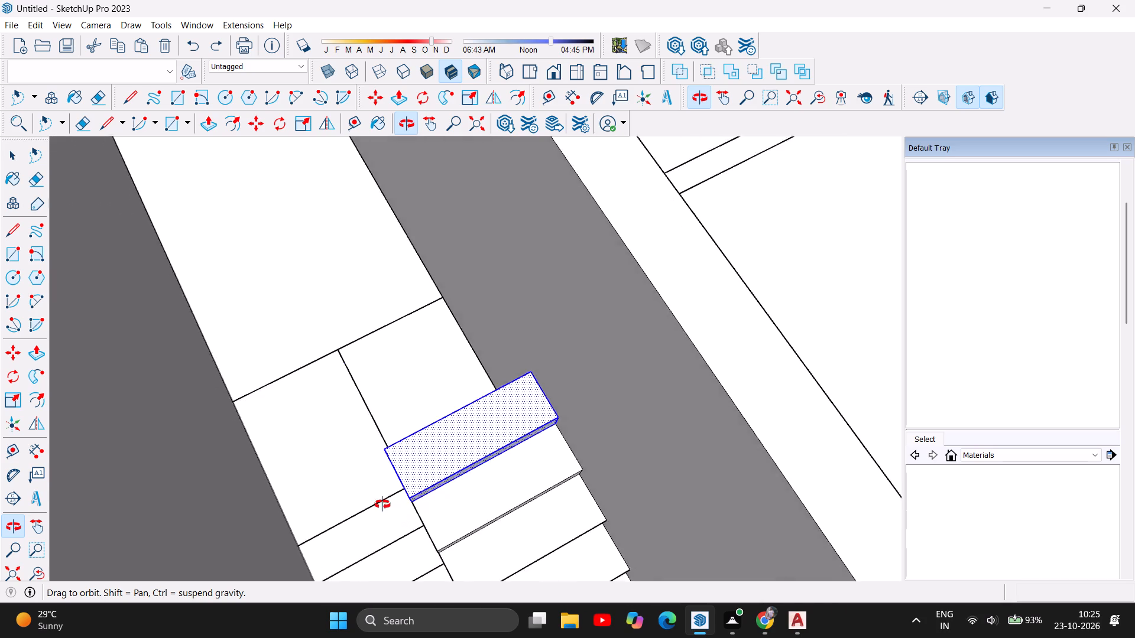
drag(382, 504, 260, 427)
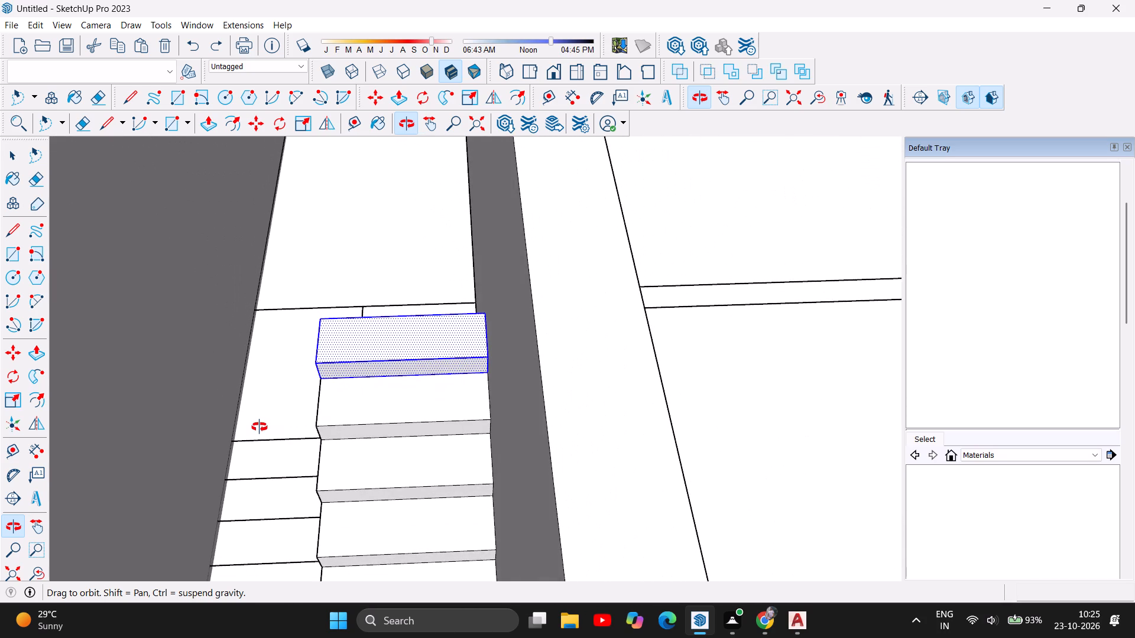
Push/Pull the ninth tread's rear face out about 3' 11 11/16" to the landing line on the floor plan.
drag(260, 427, 288, 432)
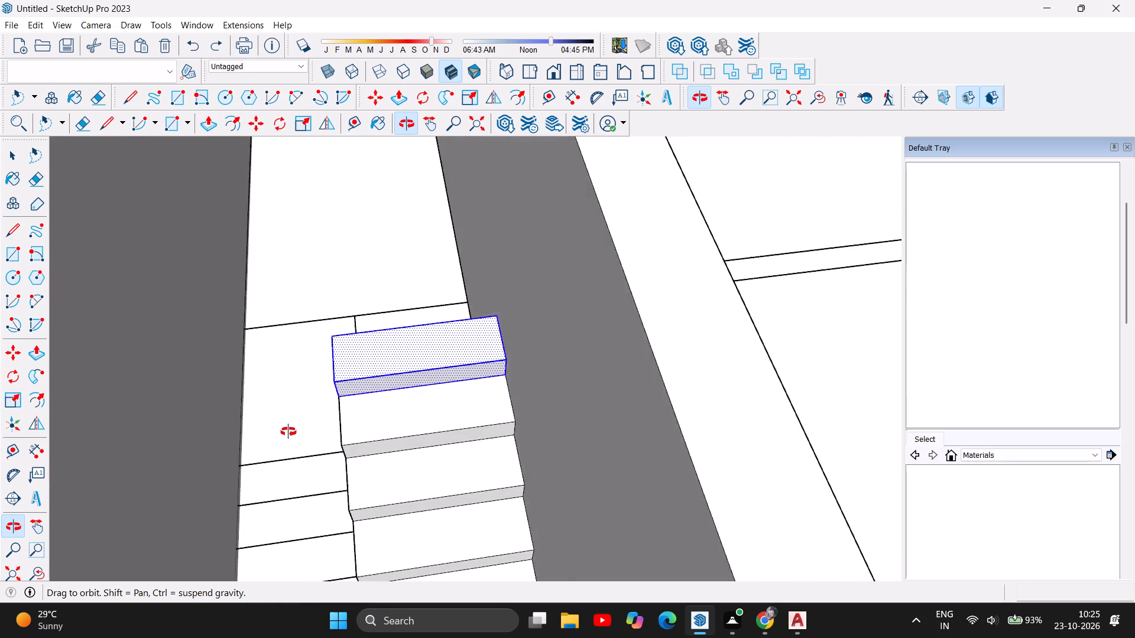
drag(288, 432, 400, 471)
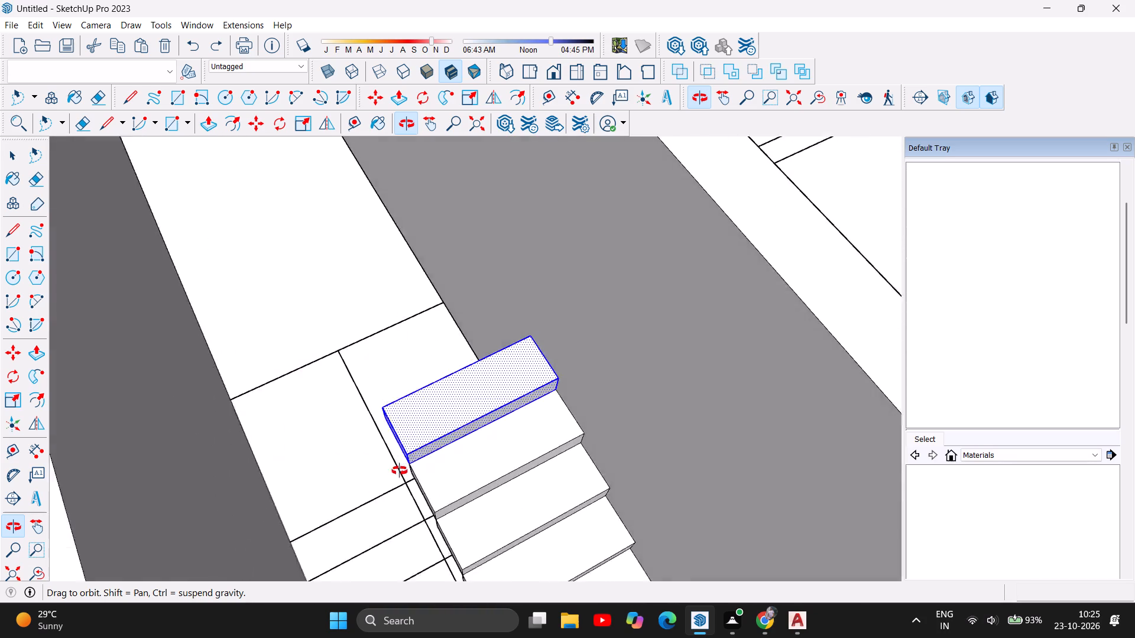
drag(400, 471, 440, 481)
drag(354, 439, 768, 395)
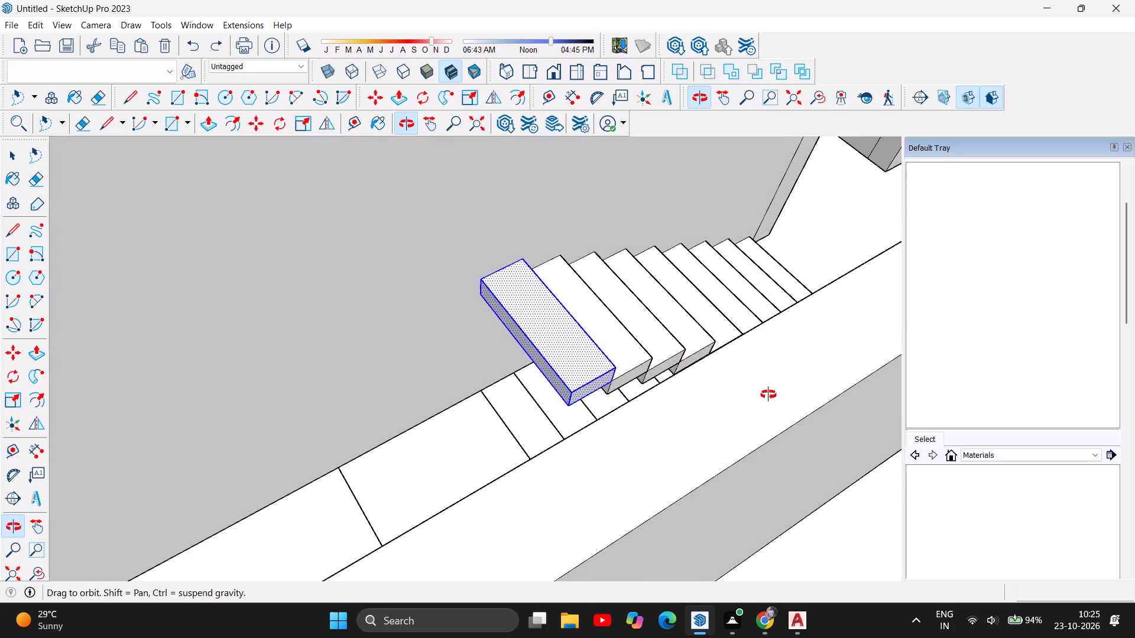
drag(768, 395, 770, 393)
drag(450, 442, 700, 233)
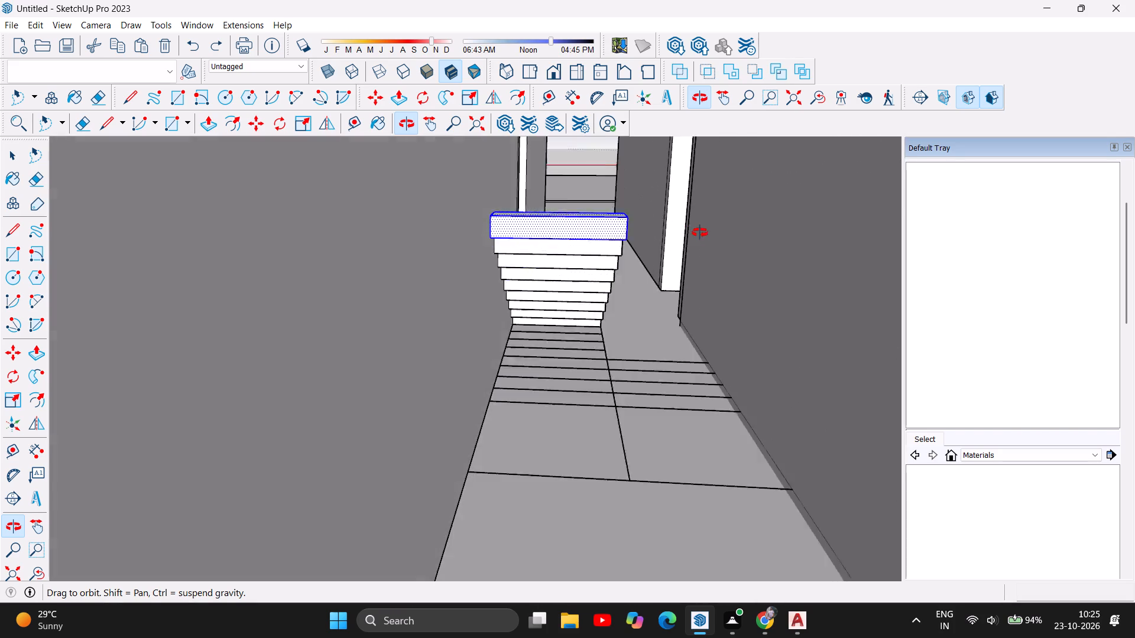
drag(700, 233, 660, 185)
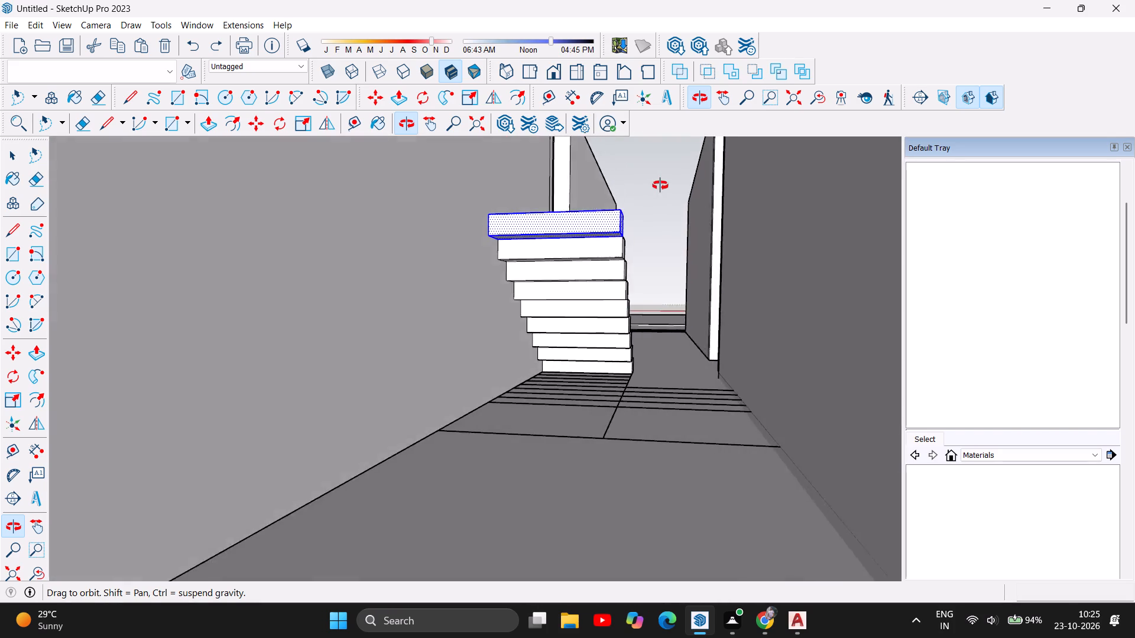
drag(660, 185, 690, 199)
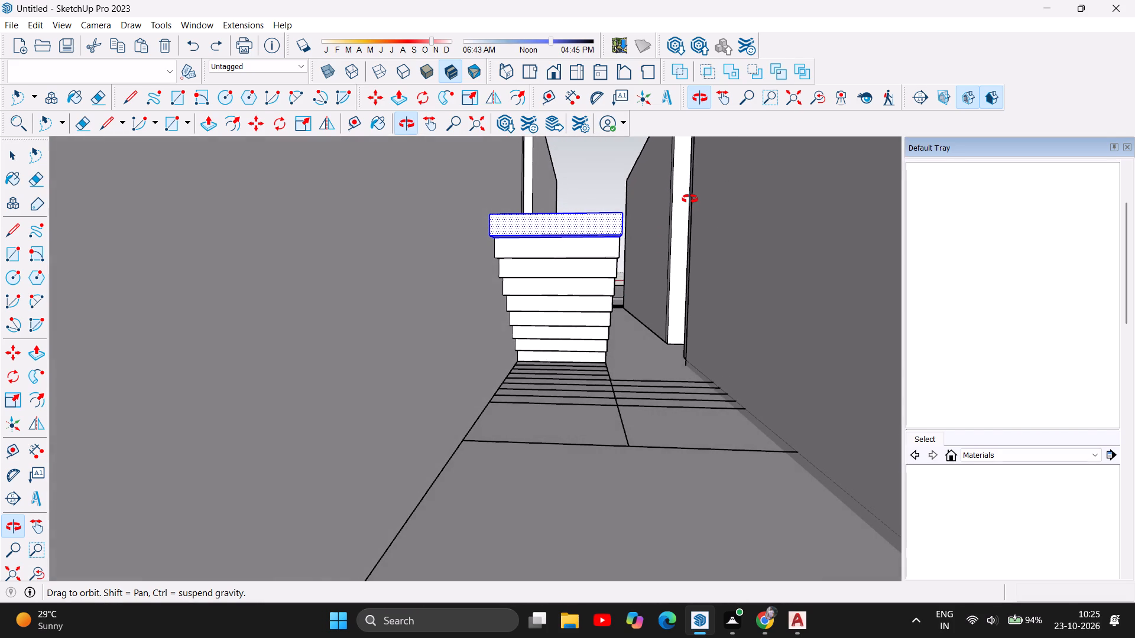
drag(690, 199, 679, 332)
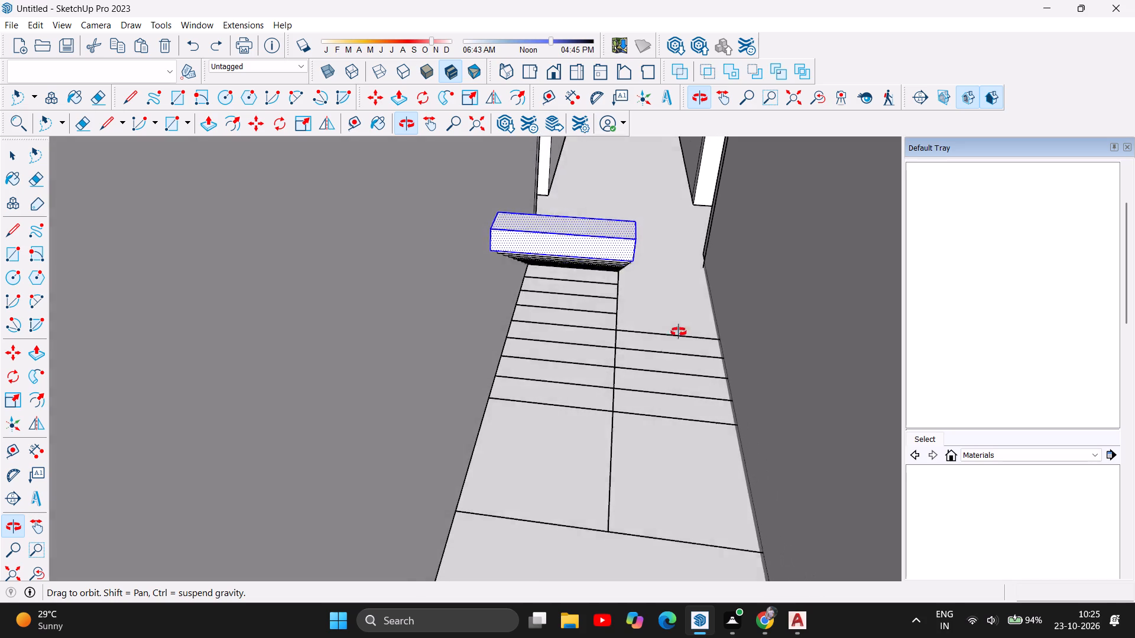
drag(679, 332, 614, 380)
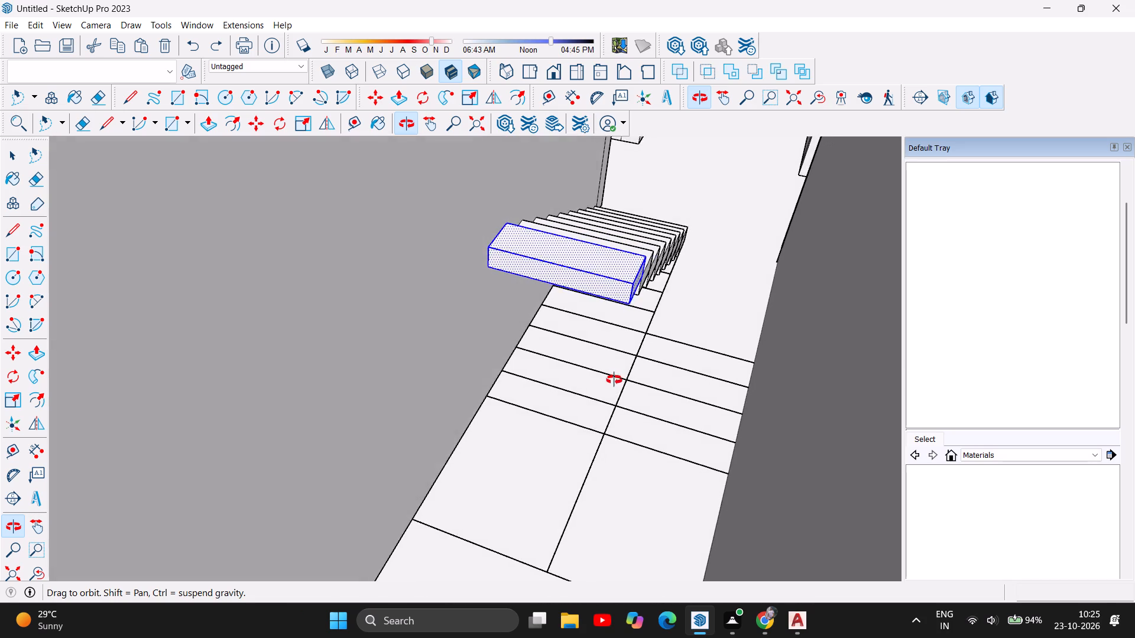
drag(614, 380, 622, 382)
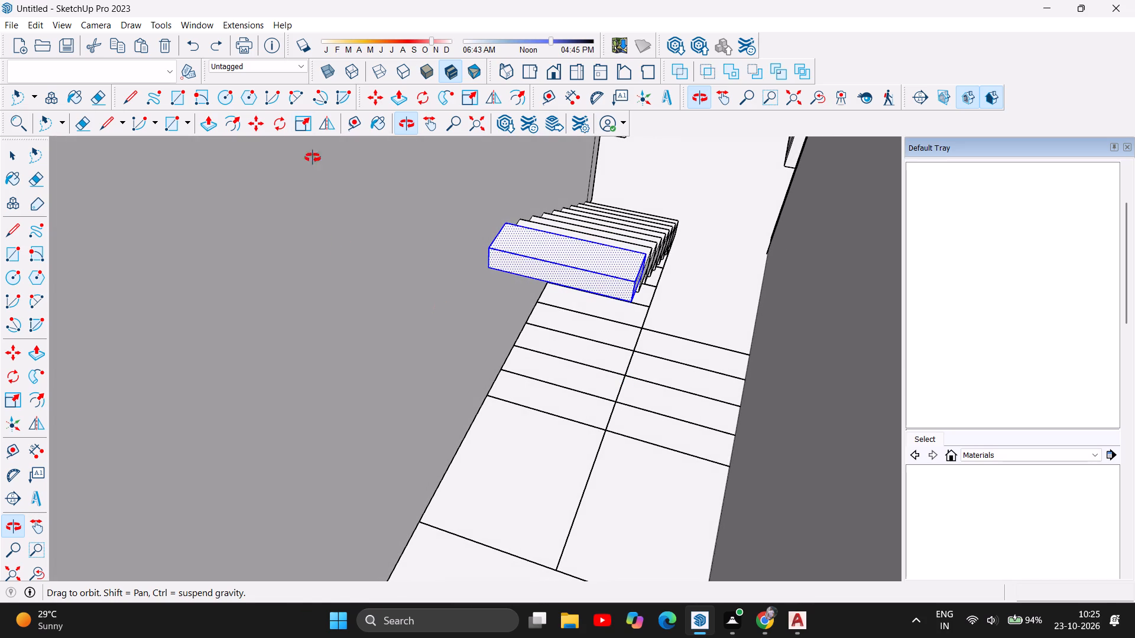
click(209, 126)
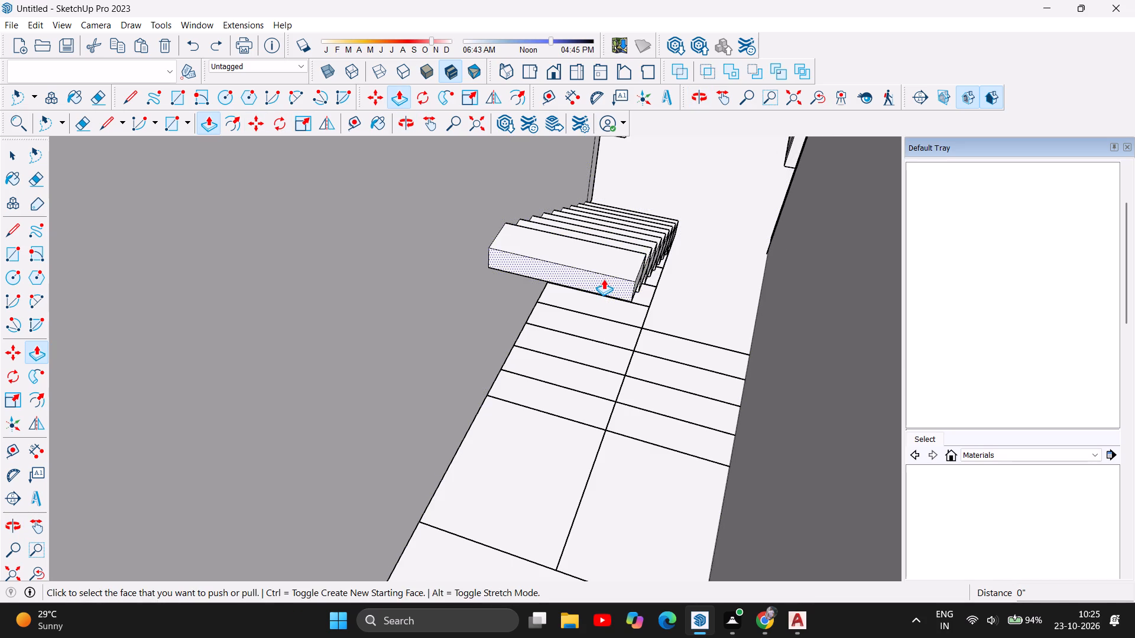
click(604, 279)
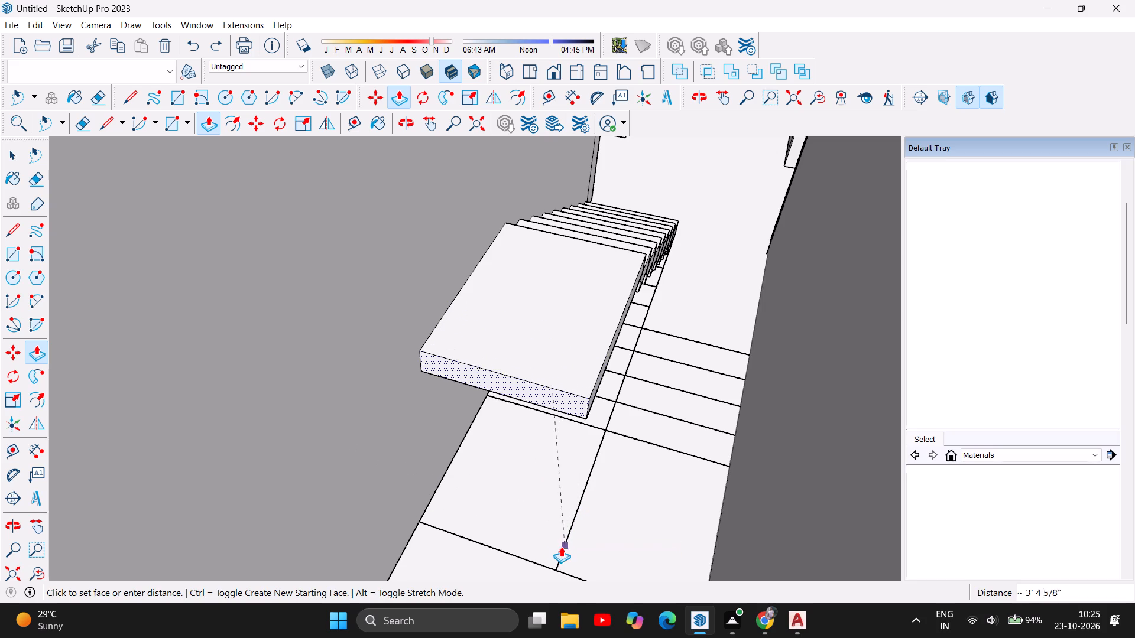
click(558, 567)
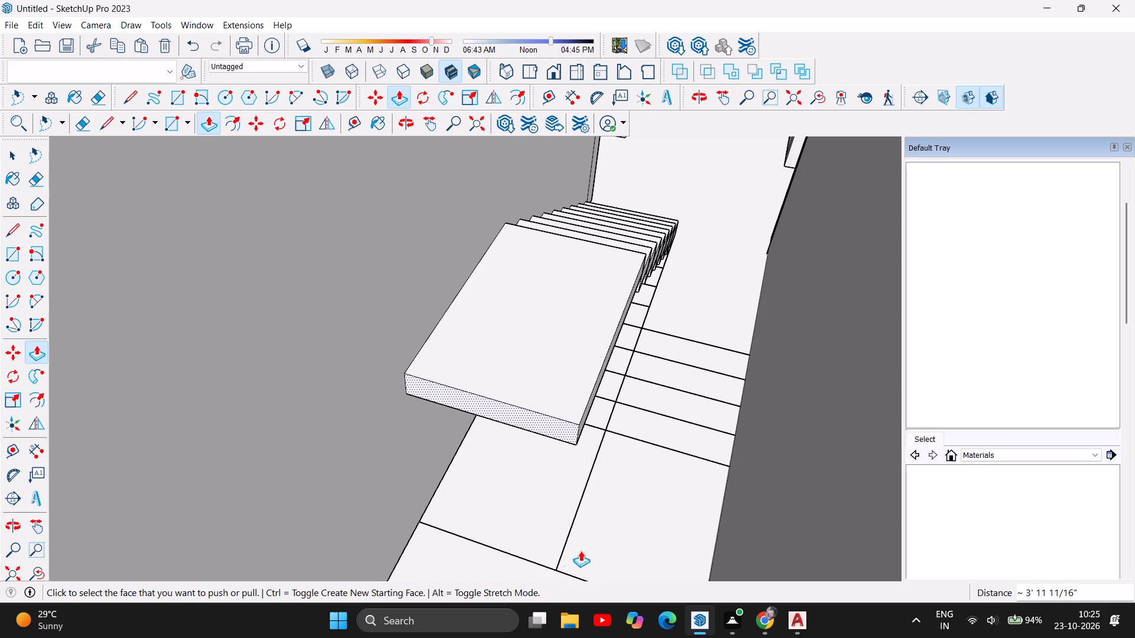
Push/Pull the landing's open side face 2' 10 3/4" across the corridor to the opposite wall.
scroll(404, 325, down, 3)
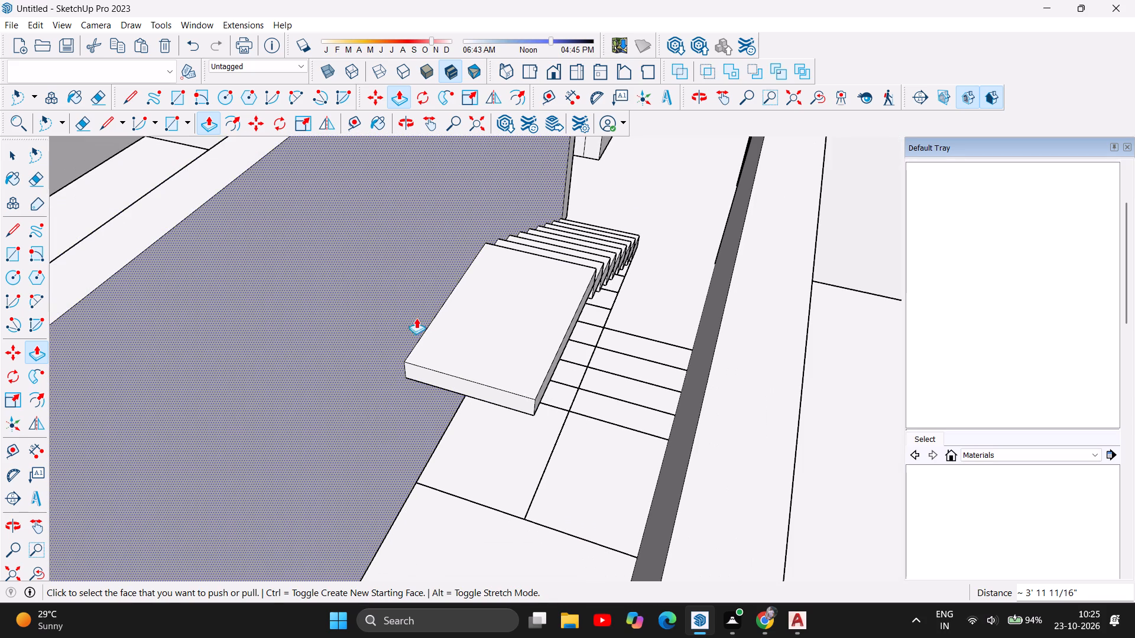
scroll(592, 307, up, 3)
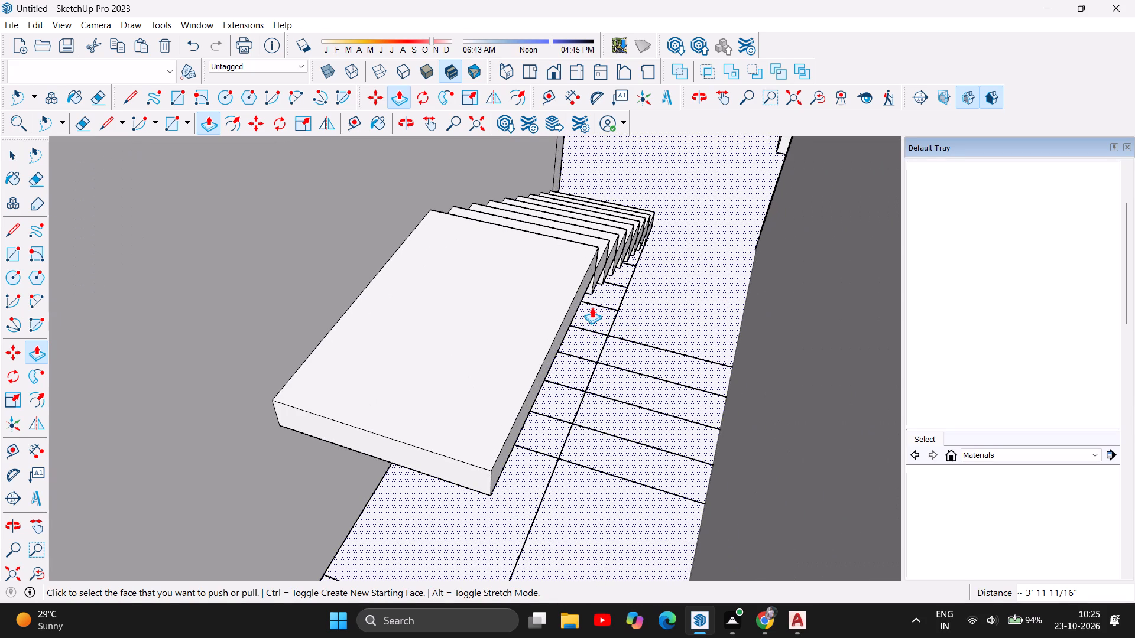
click(551, 347)
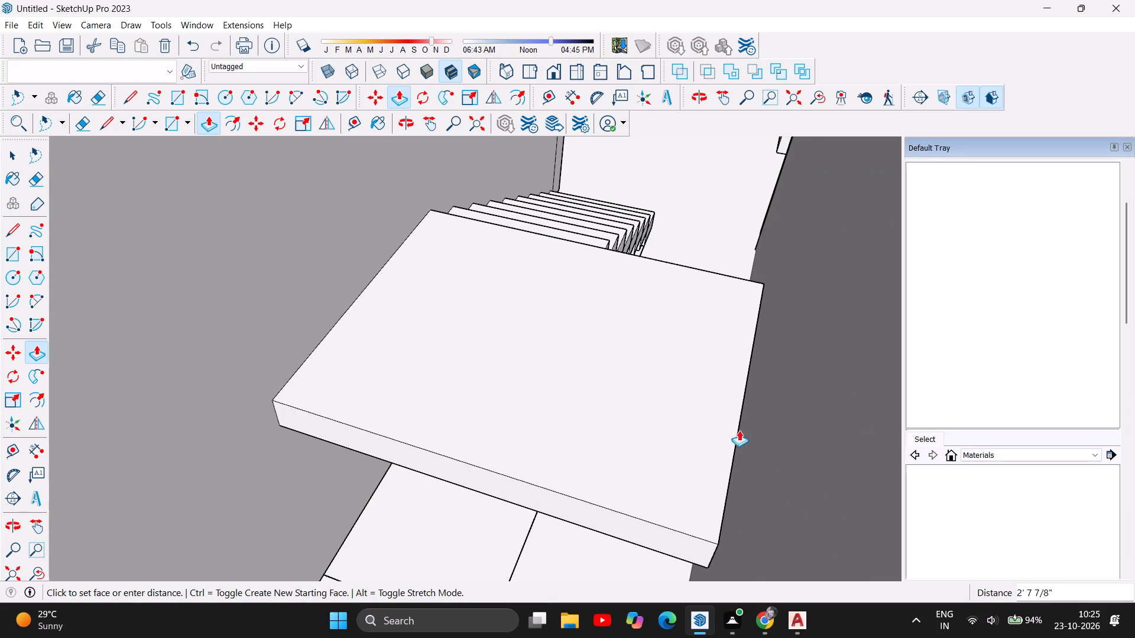
click(759, 441)
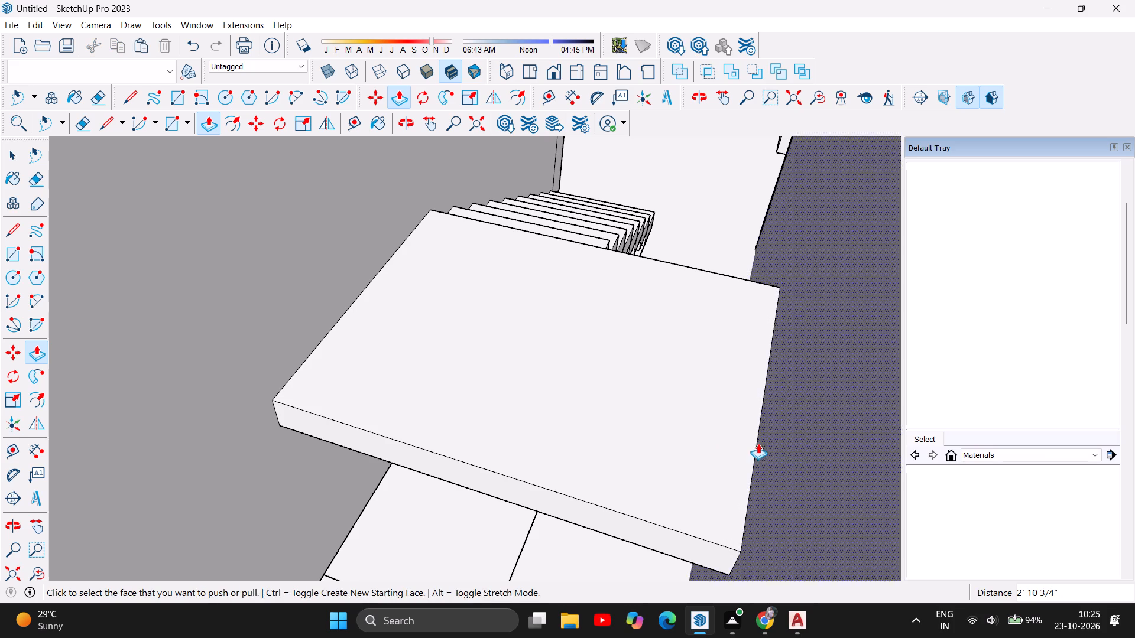
Examine the whole building from outside, moving around to the corridor entrance in front of the staircase.
scroll(284, 428, down, 5)
scroll(204, 466, down, 12)
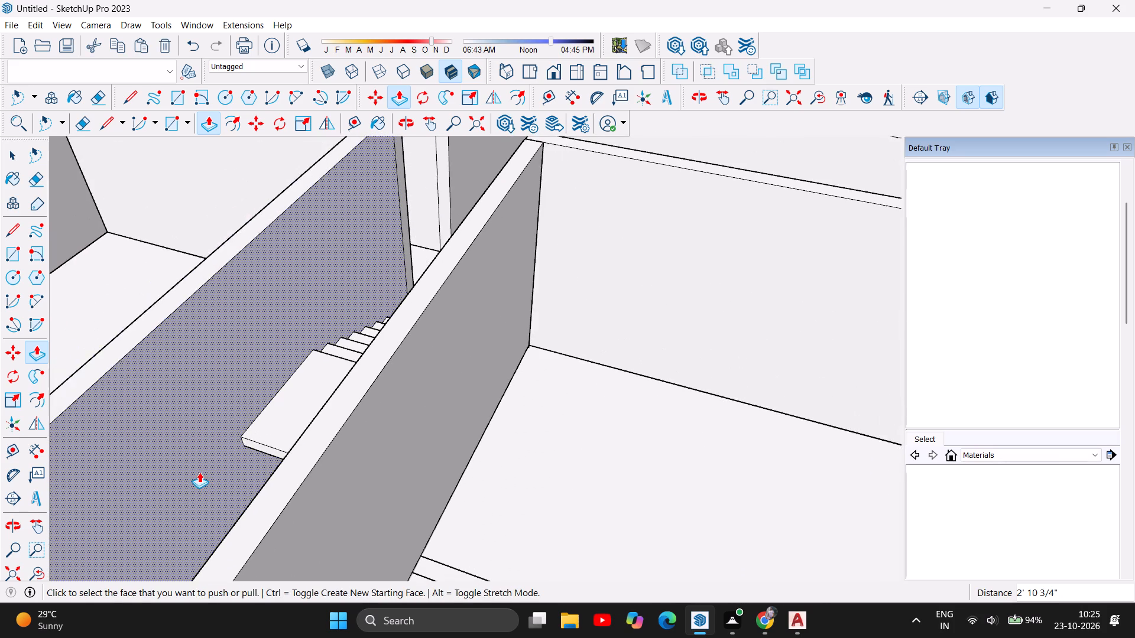
scroll(199, 472, down, 4)
scroll(236, 347, down, 6)
scroll(181, 416, down, 5)
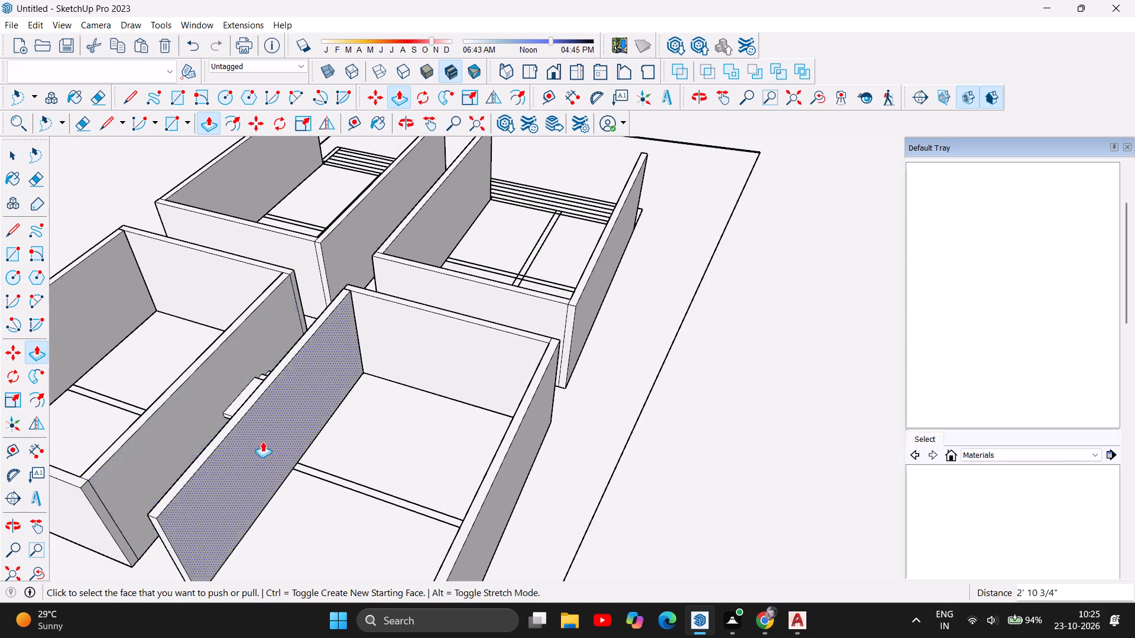
scroll(266, 438, down, 9)
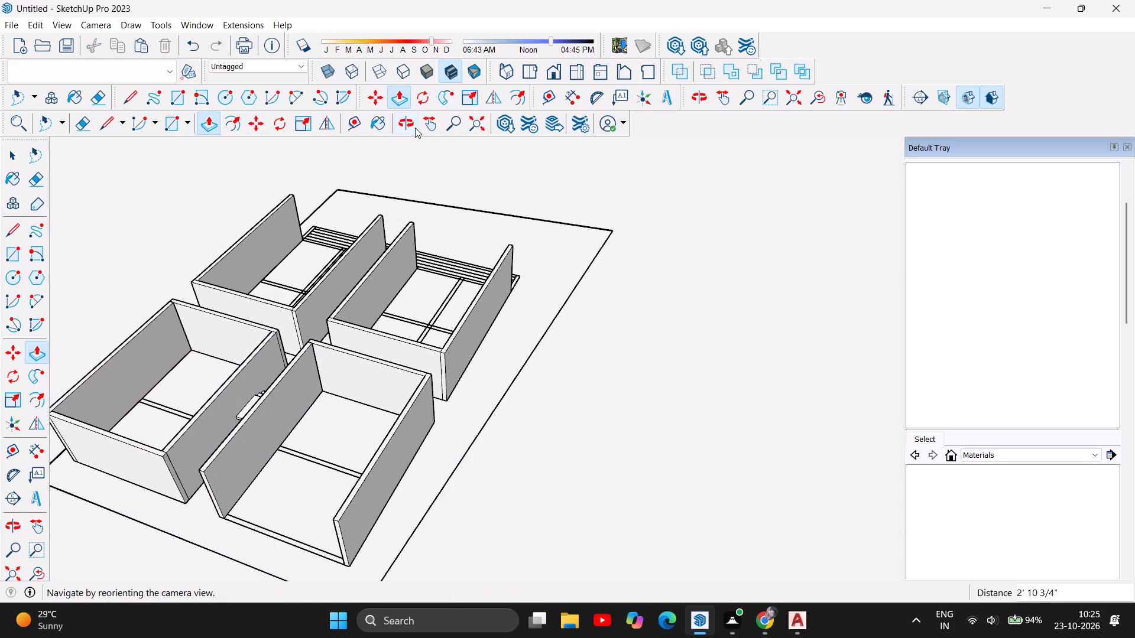
click(407, 125)
drag(578, 218, 274, 281)
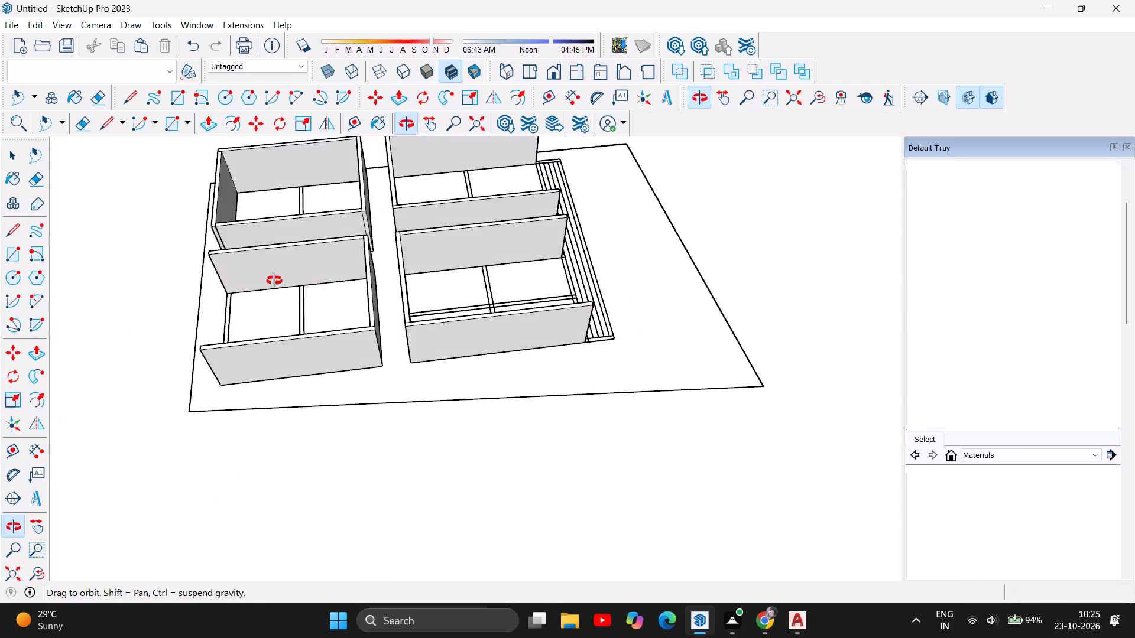
drag(274, 281, 182, 250)
drag(670, 285, 241, 204)
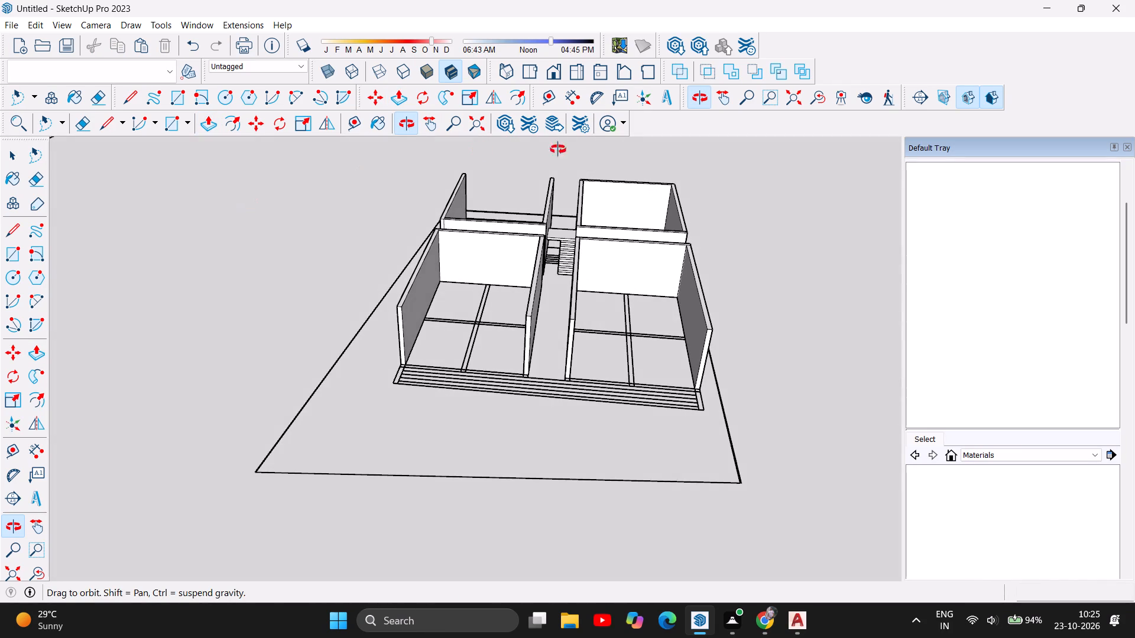
Examine the staircase and landing from the corridor entrance, checking the landing against the walls and the second-flight lines on the floor plan.
scroll(579, 229, up, 5)
scroll(555, 282, up, 10)
scroll(563, 223, up, 1)
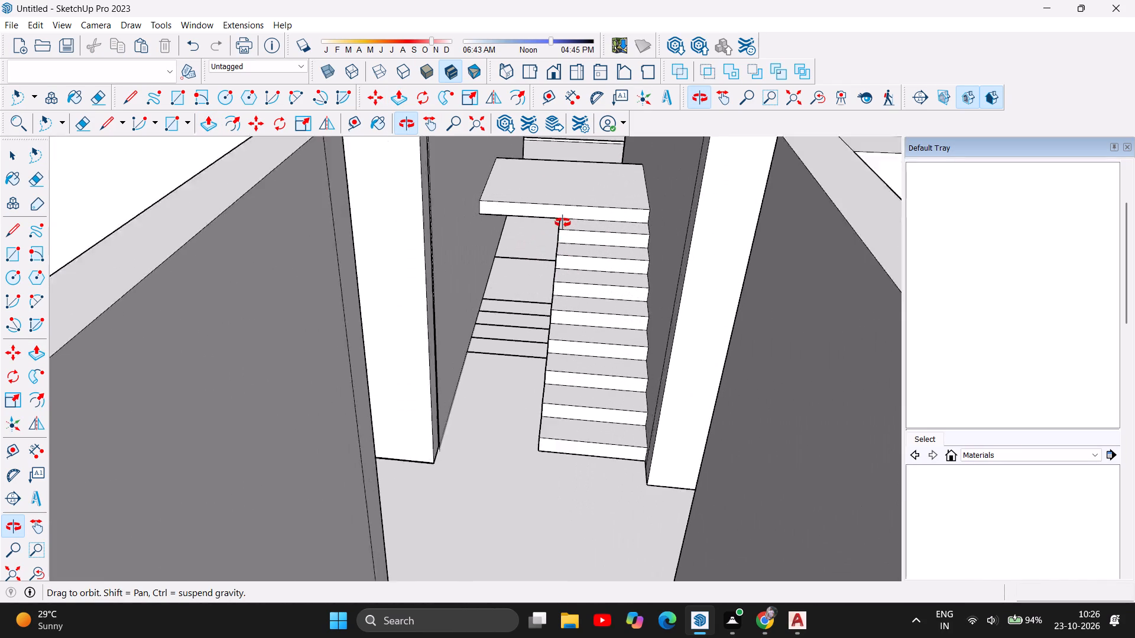
scroll(563, 223, up, 3)
drag(530, 347, 565, 196)
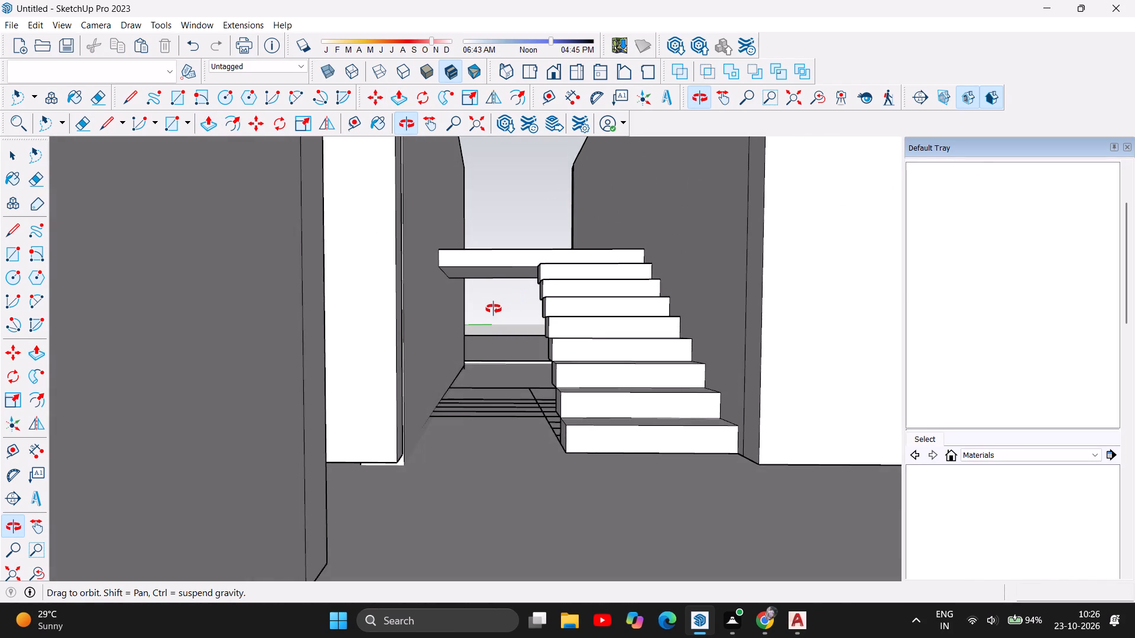
scroll(489, 314, up, 4)
scroll(489, 314, down, 4)
drag(530, 307, 527, 330)
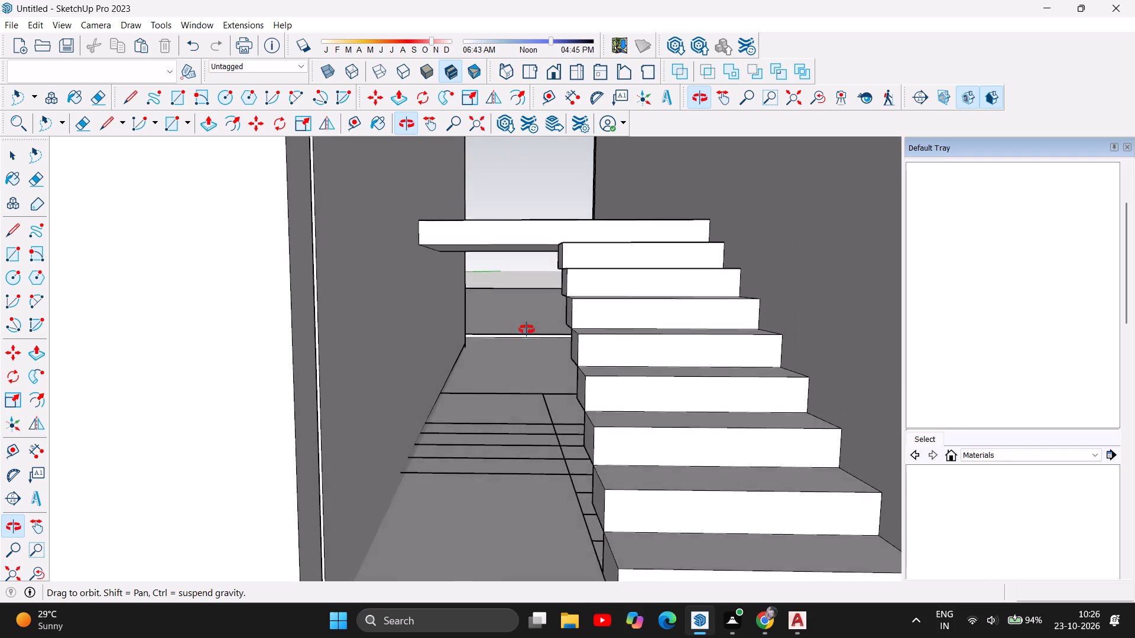
drag(527, 330, 524, 345)
scroll(524, 345, down, 4)
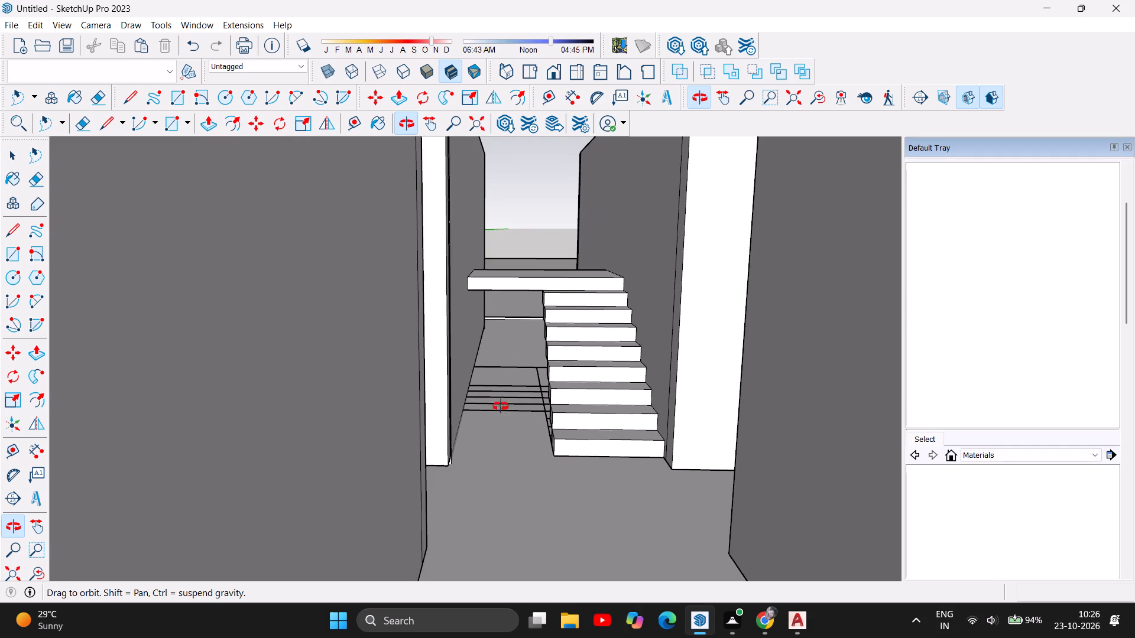
scroll(497, 418, up, 4)
scroll(496, 322, up, 2)
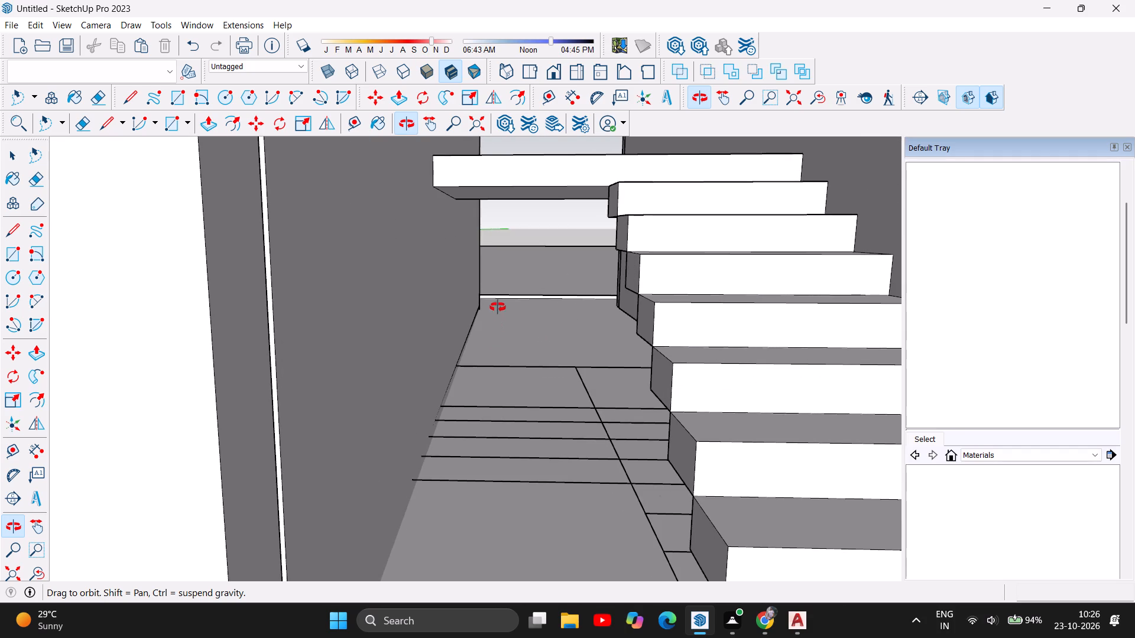
drag(542, 394, 546, 358)
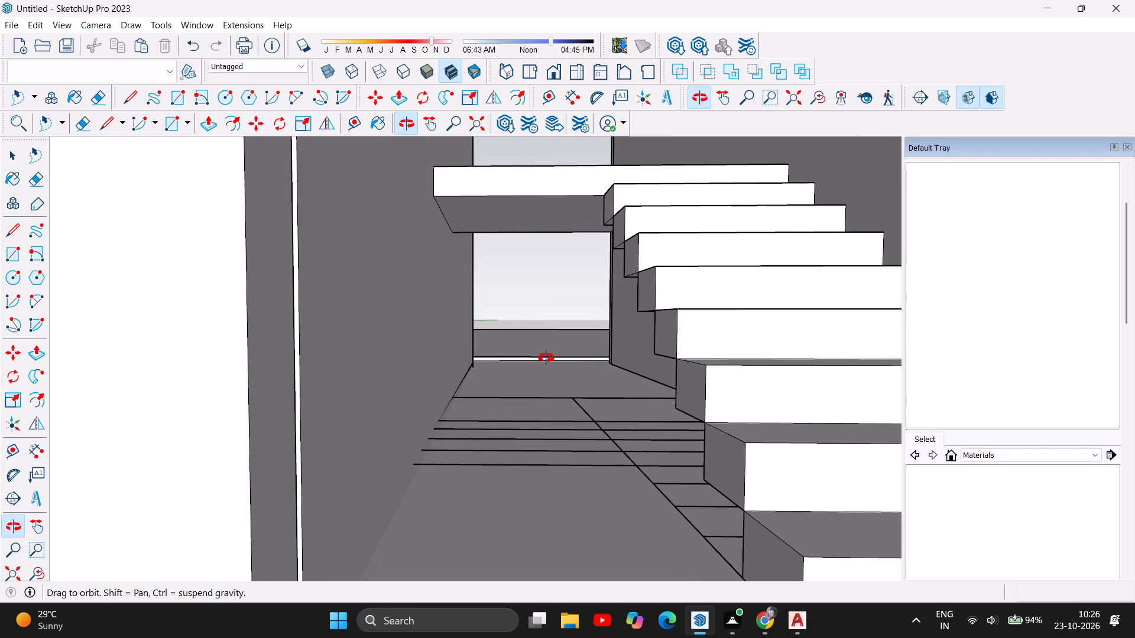
scroll(547, 356, down, 2)
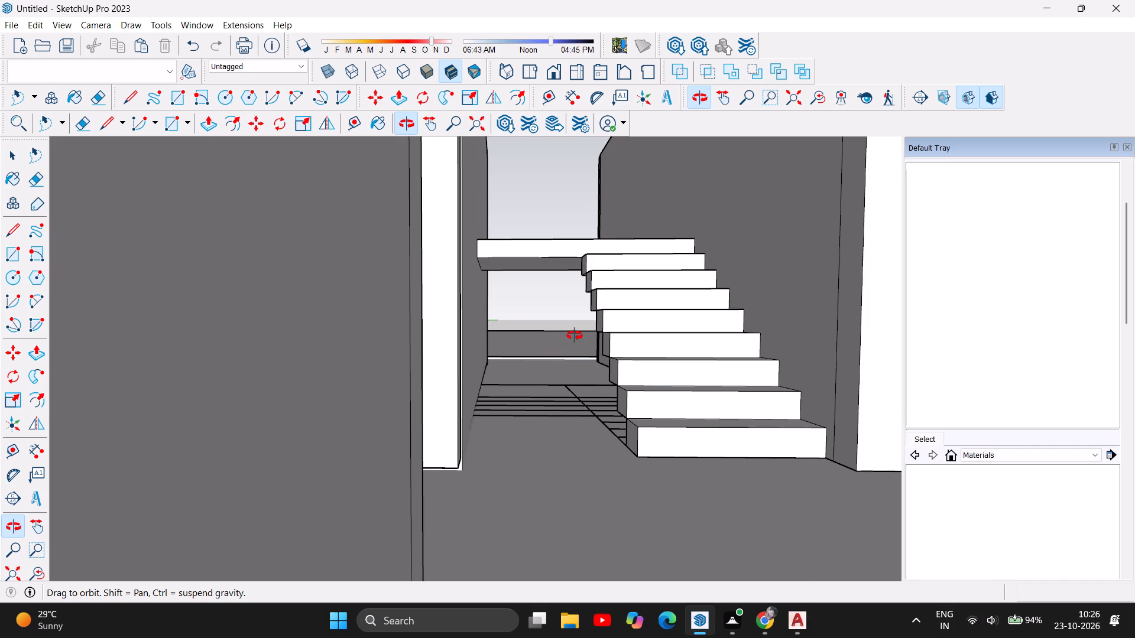
drag(577, 330, 570, 368)
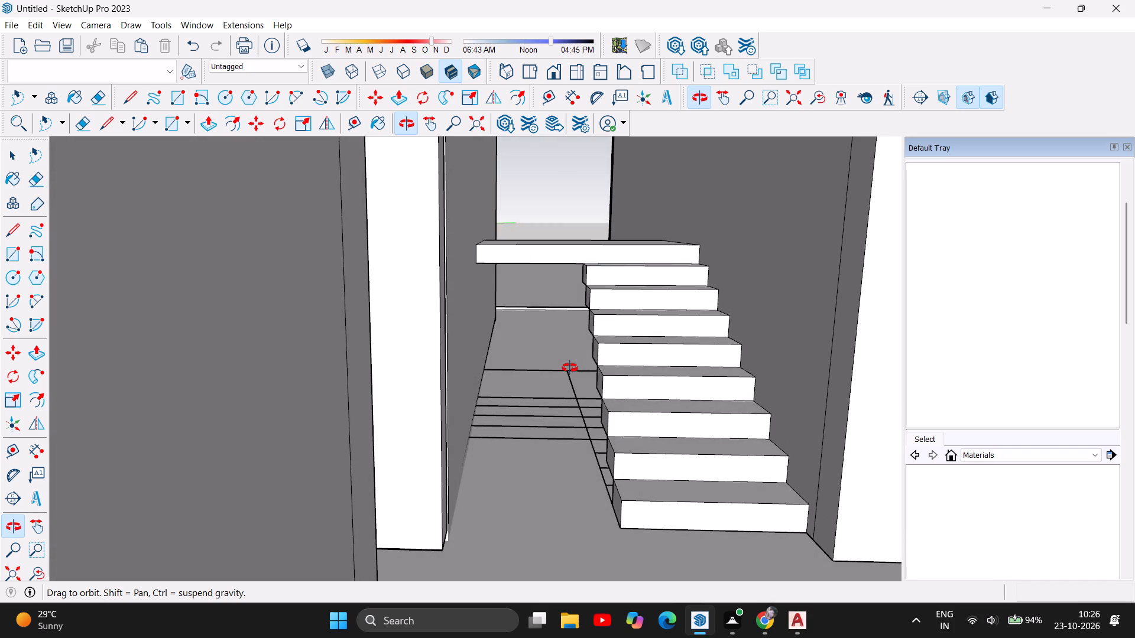
drag(570, 368, 570, 407)
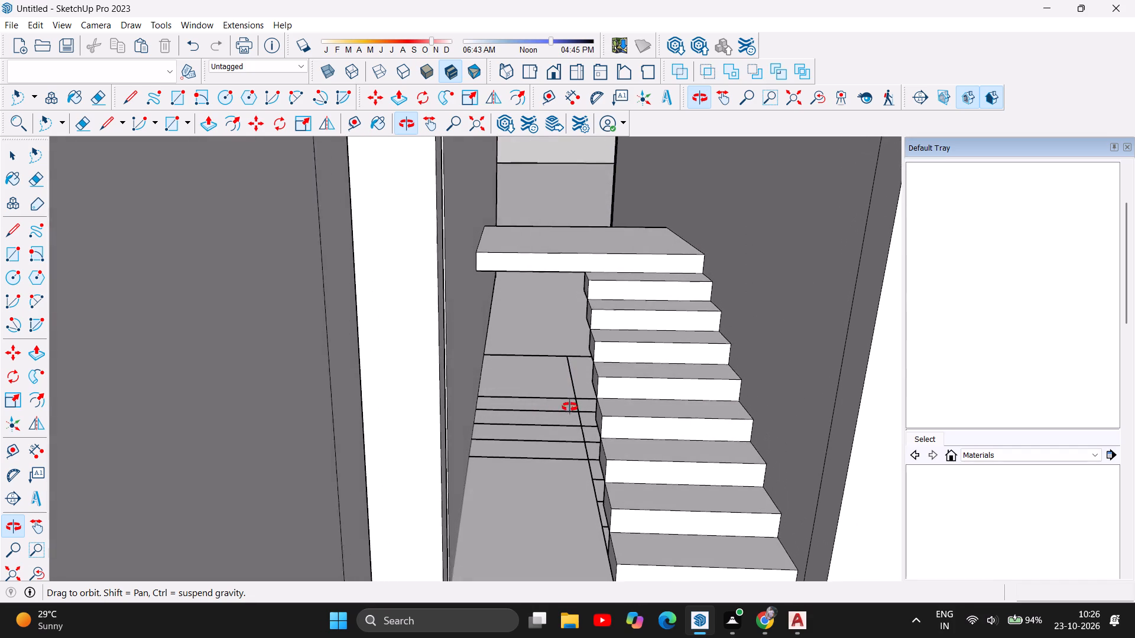
drag(570, 407, 558, 396)
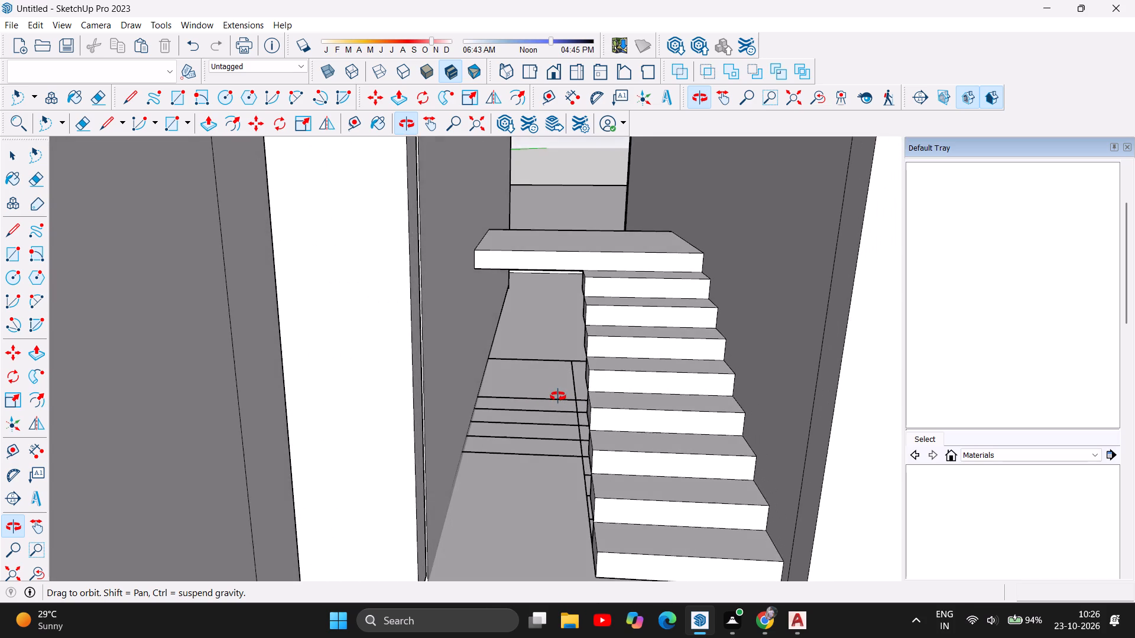
drag(558, 396, 556, 396)
scroll(570, 354, down, 3)
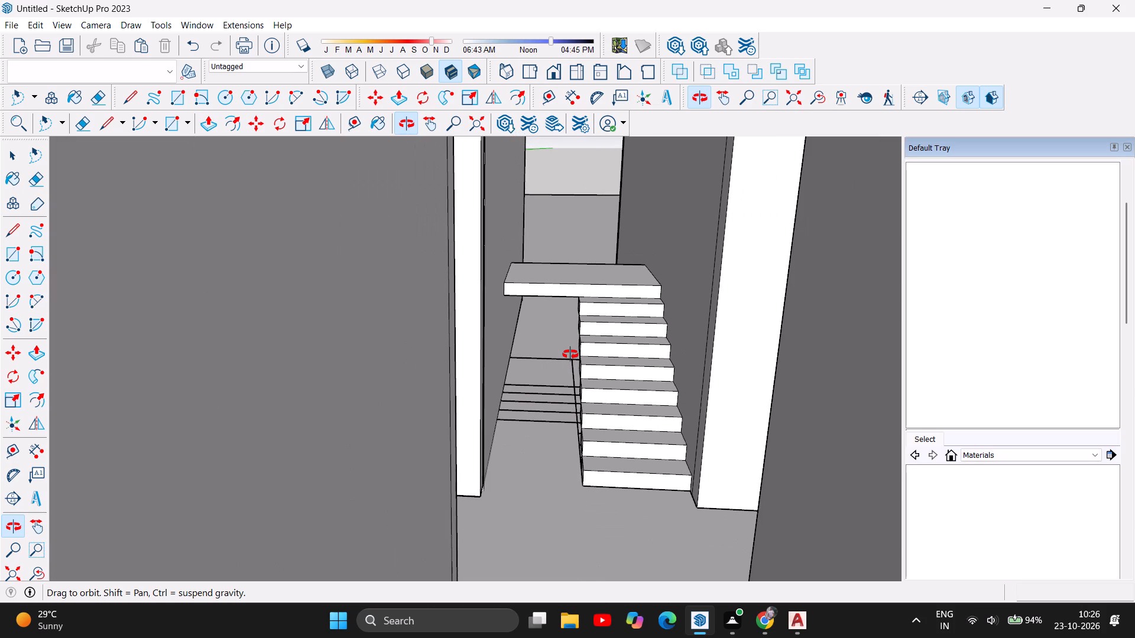
drag(549, 399, 520, 340)
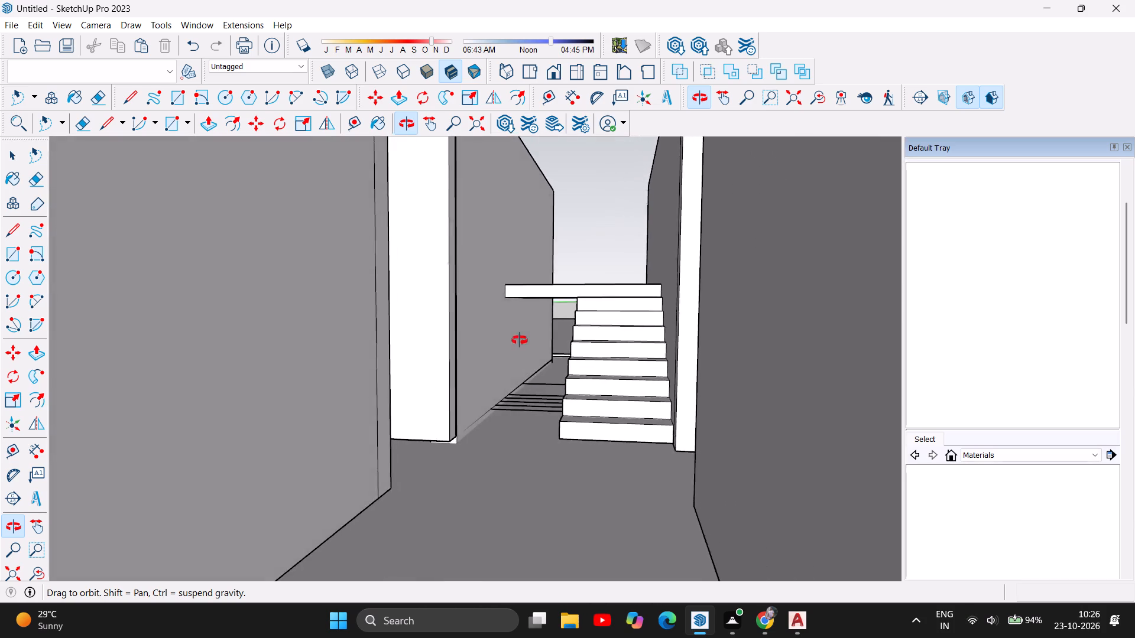
drag(520, 340, 531, 338)
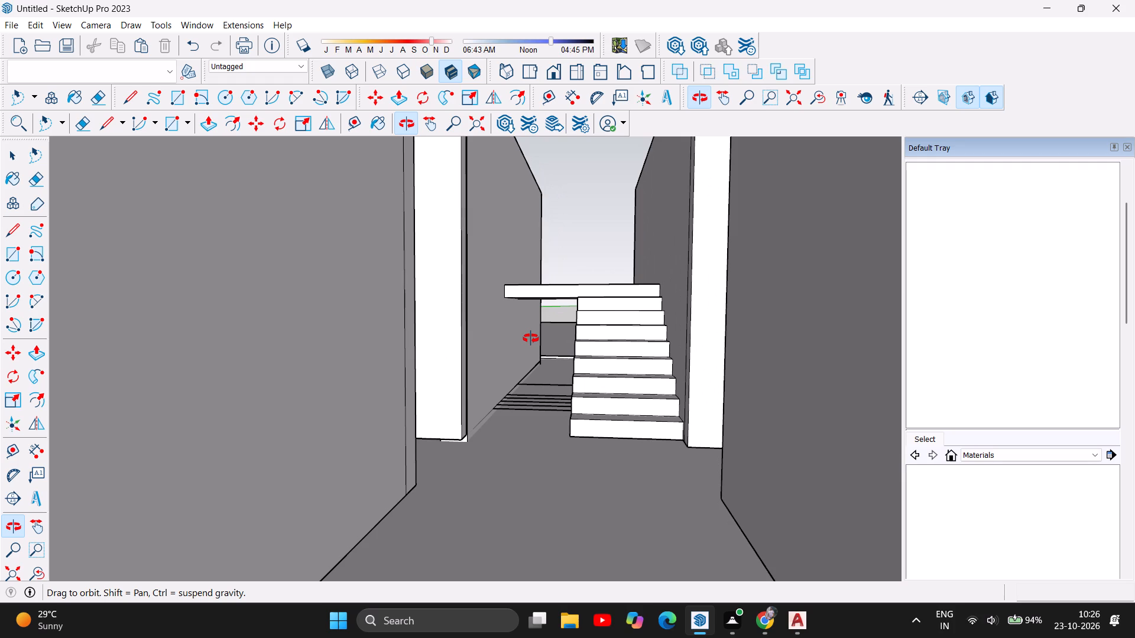
drag(531, 338, 541, 334)
scroll(591, 304, up, 3)
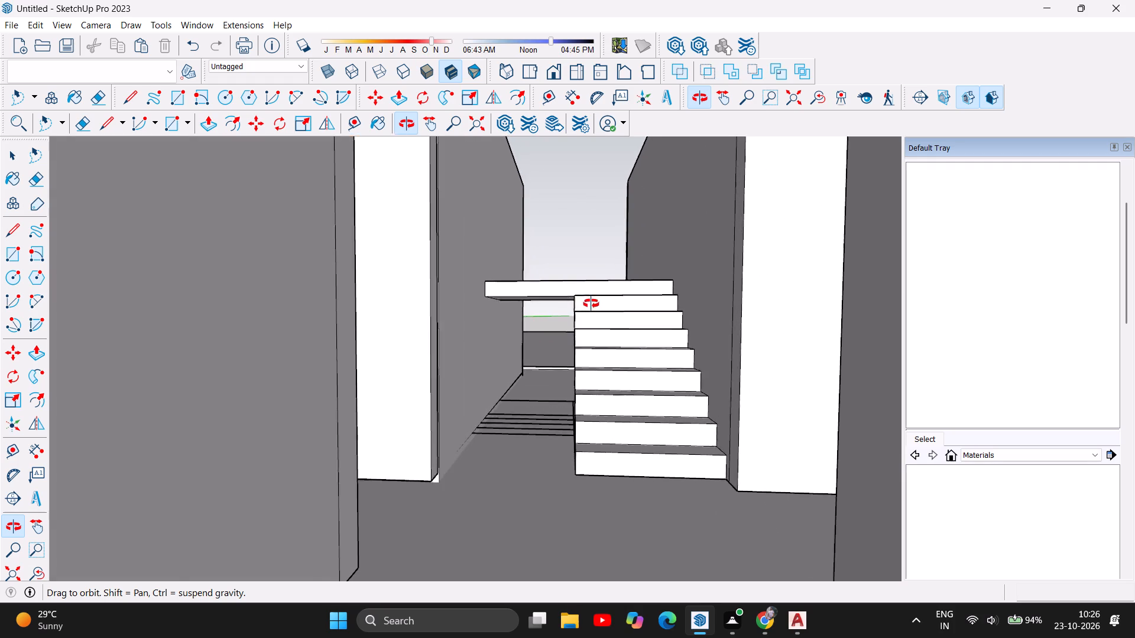
Undo the landing's sideways extension across the corridor and the ninth tread's rear extension.
scroll(591, 304, up, 3)
scroll(645, 438, up, 5)
scroll(645, 418, down, 11)
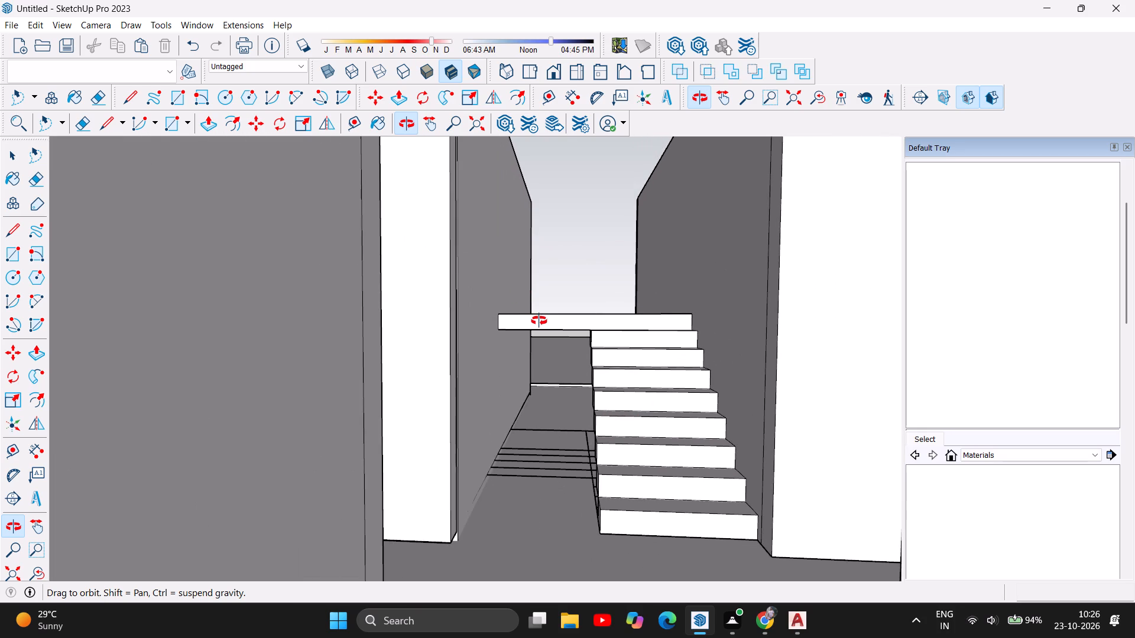
key(ctrl+z)
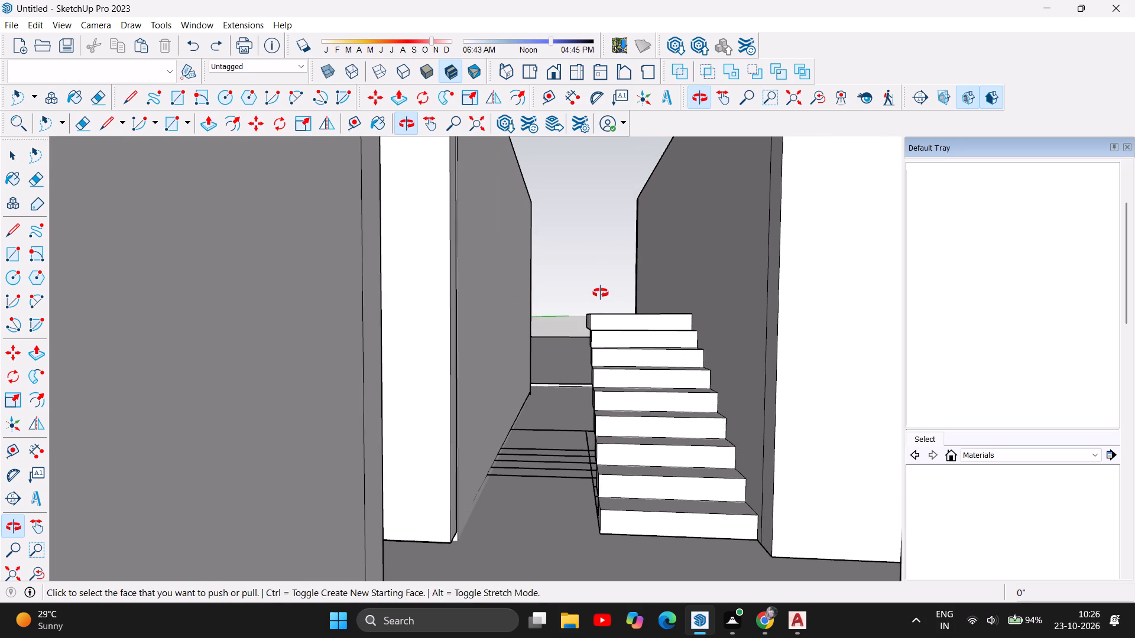
key(ctrl+z)
Paste a copy of the tread onto the ninth tread's upper rear corner as the tenth tread of the flight.
scroll(598, 314, up, 2)
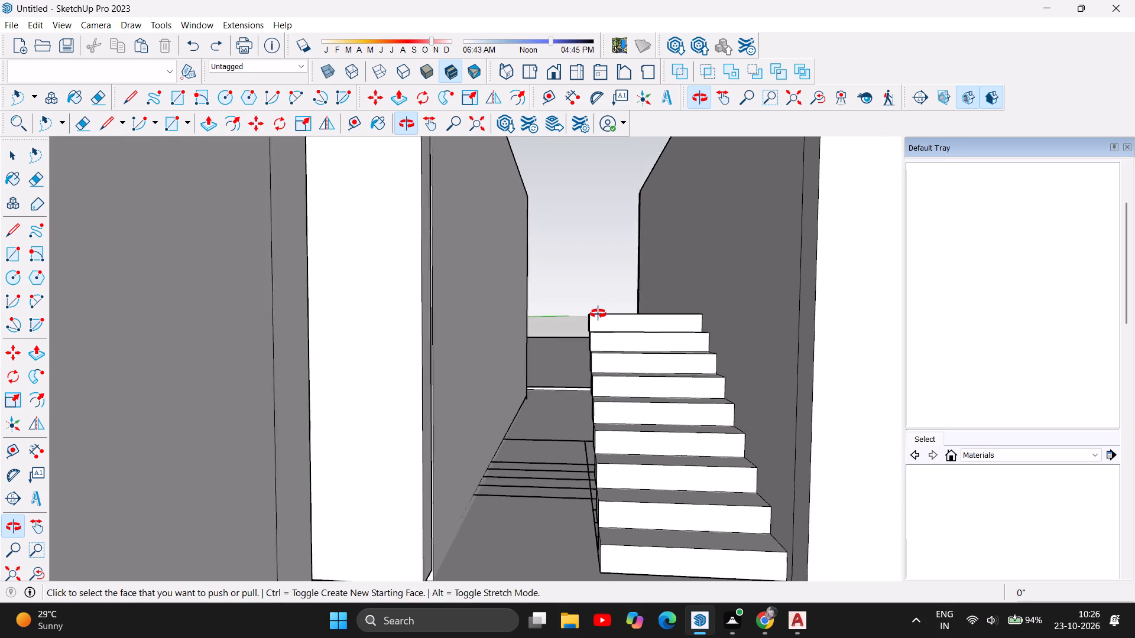
scroll(598, 314, up, 13)
drag(477, 333, 474, 390)
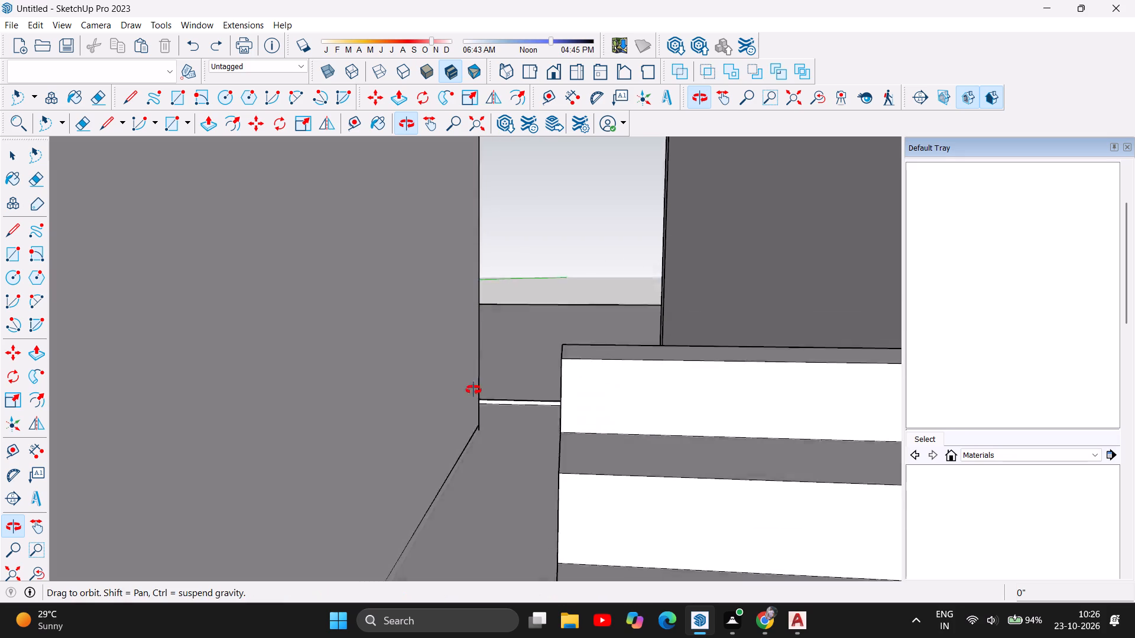
drag(474, 390, 477, 441)
scroll(524, 362, down, 8)
drag(521, 408, 531, 419)
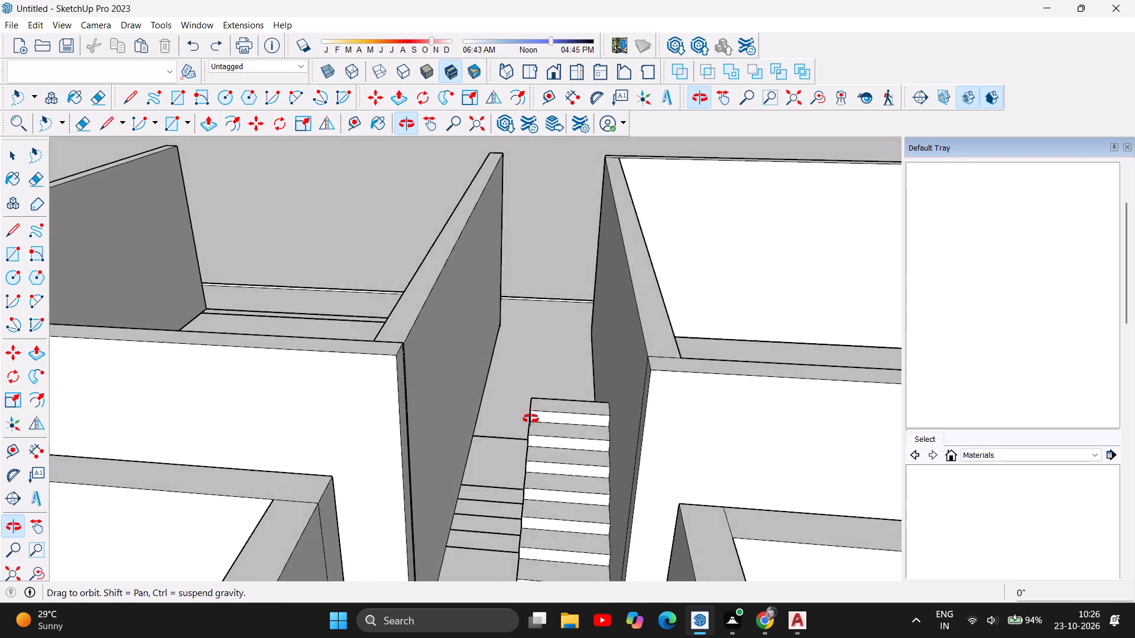
drag(531, 419, 574, 434)
scroll(573, 380, up, 4)
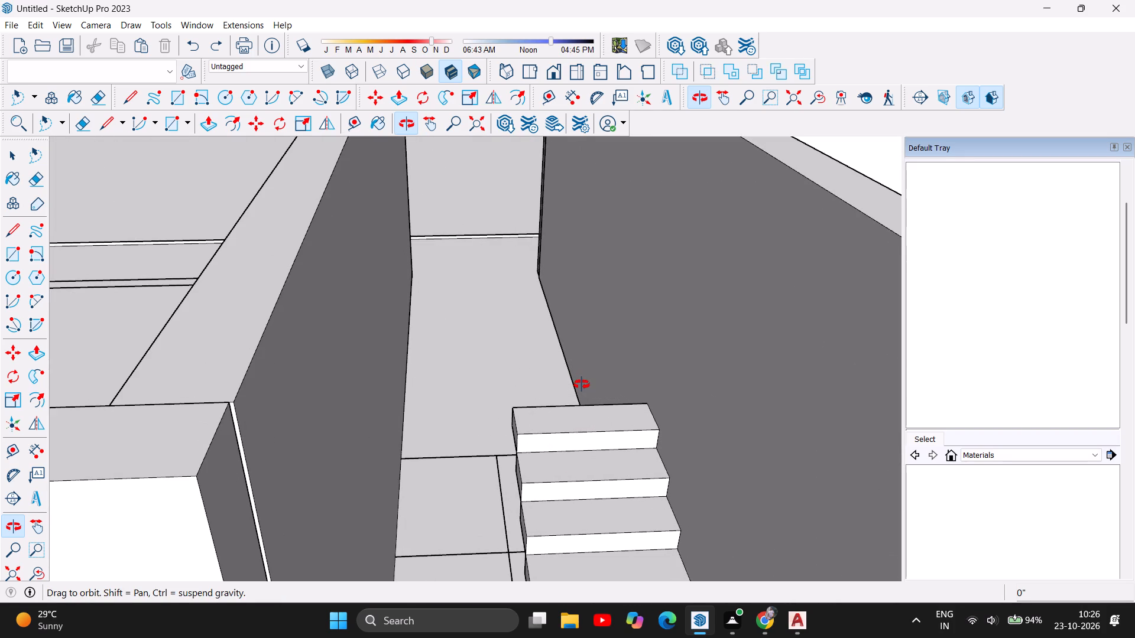
key(ctrl+v)
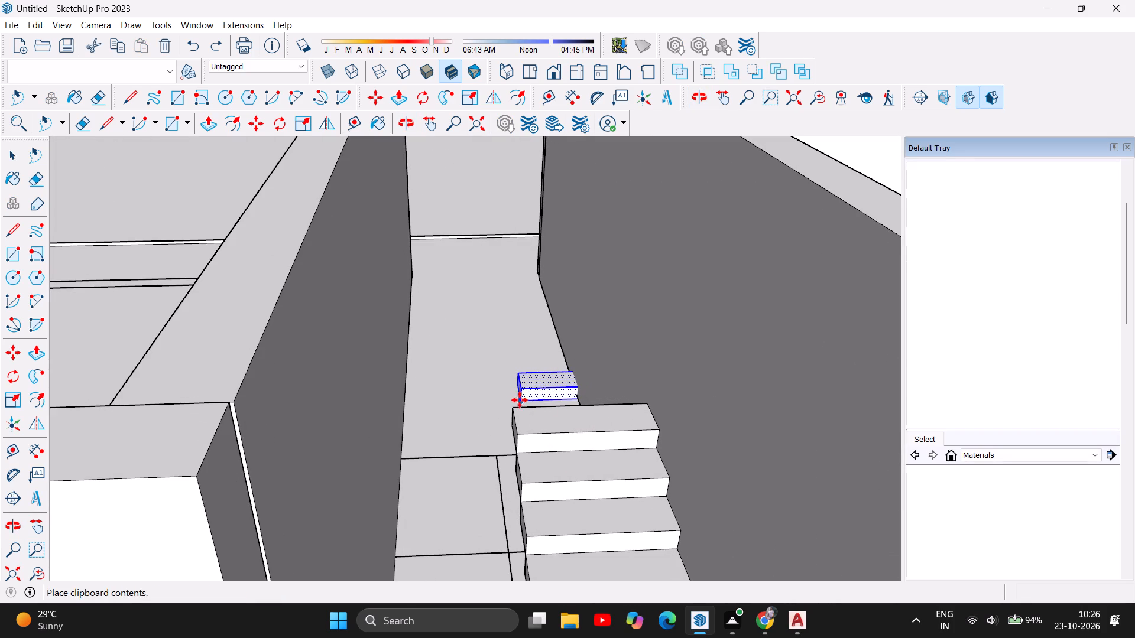
click(509, 405)
Paste another tread copy onto the tenth tread's upper rear corner as the eleventh tread of the flight.
scroll(521, 425, down, 4)
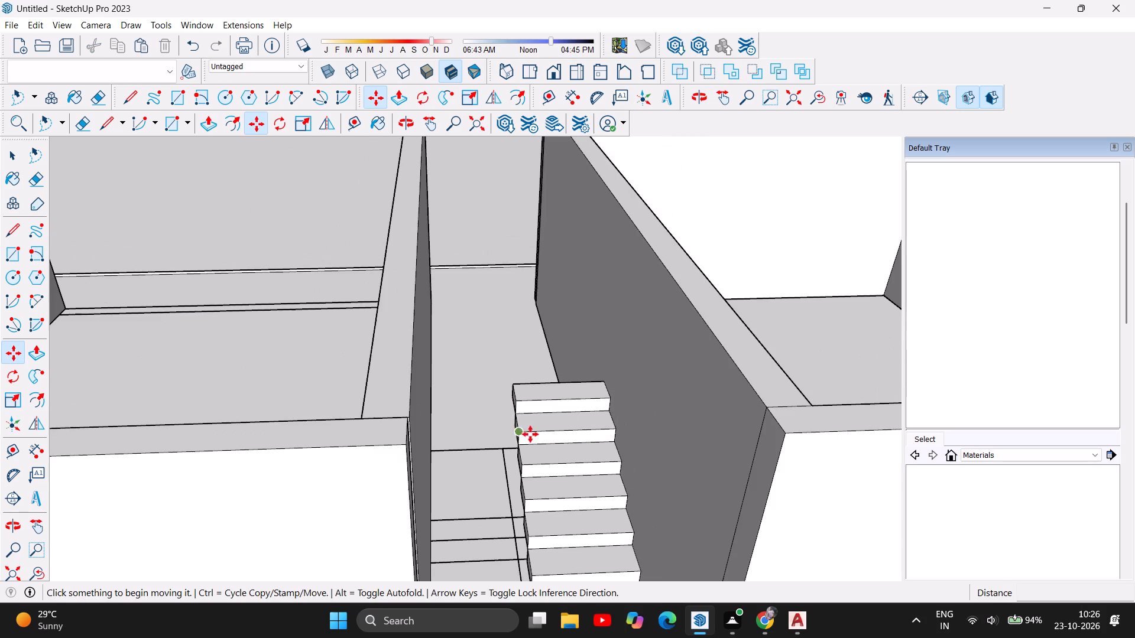
scroll(521, 243, down, 4)
scroll(565, 303, up, 5)
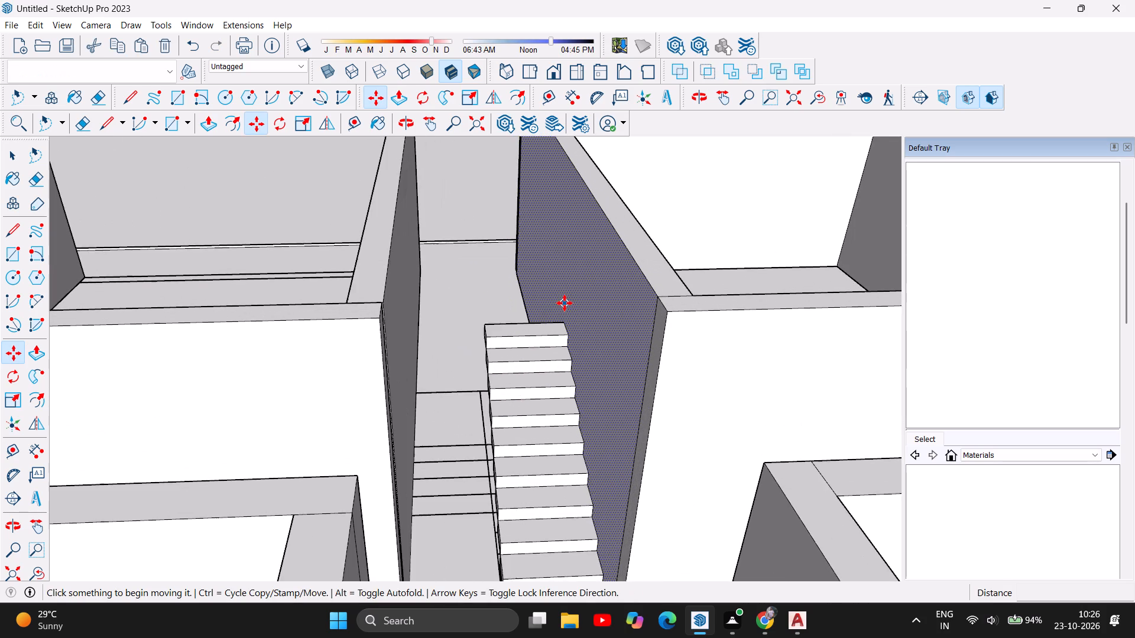
scroll(540, 315, up, 4)
scroll(550, 263, down, 9)
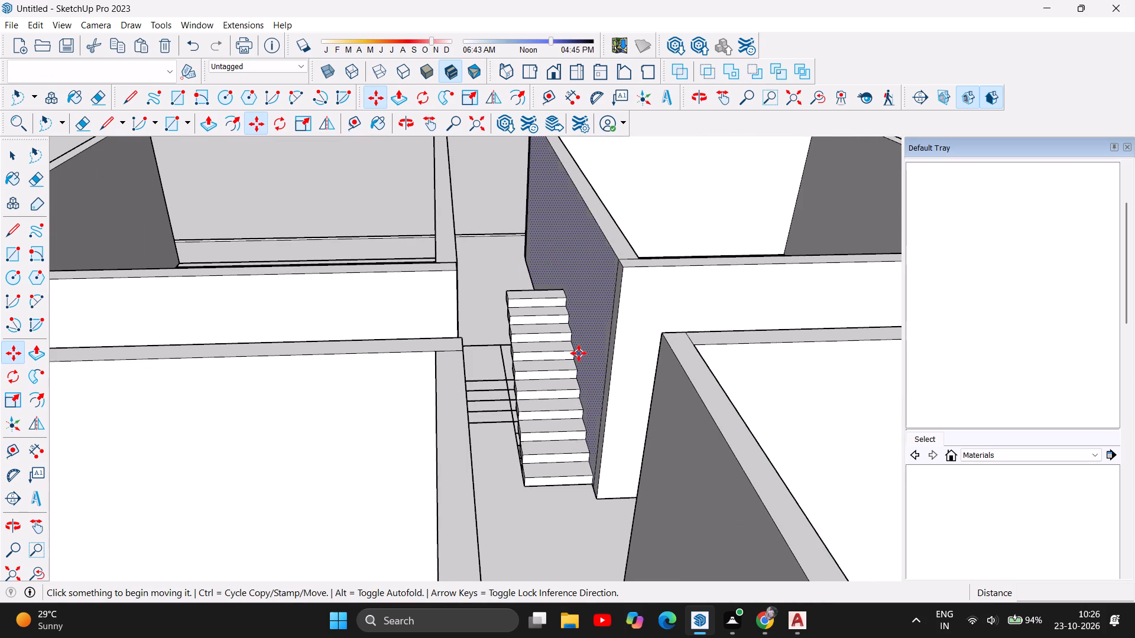
scroll(518, 270, up, 6)
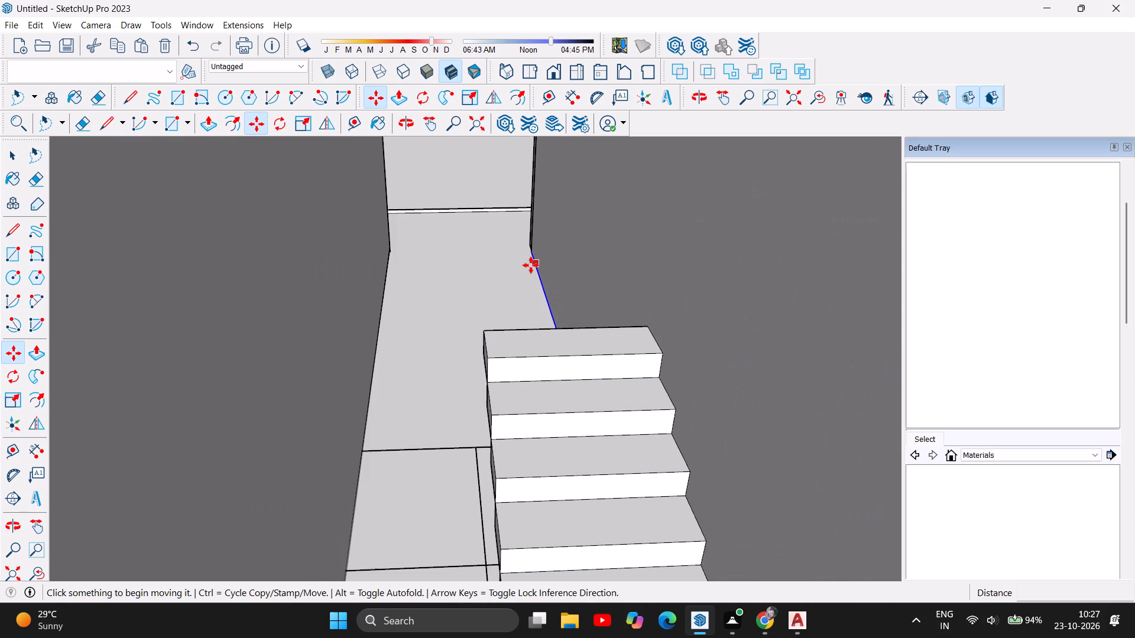
key(ctrl+v)
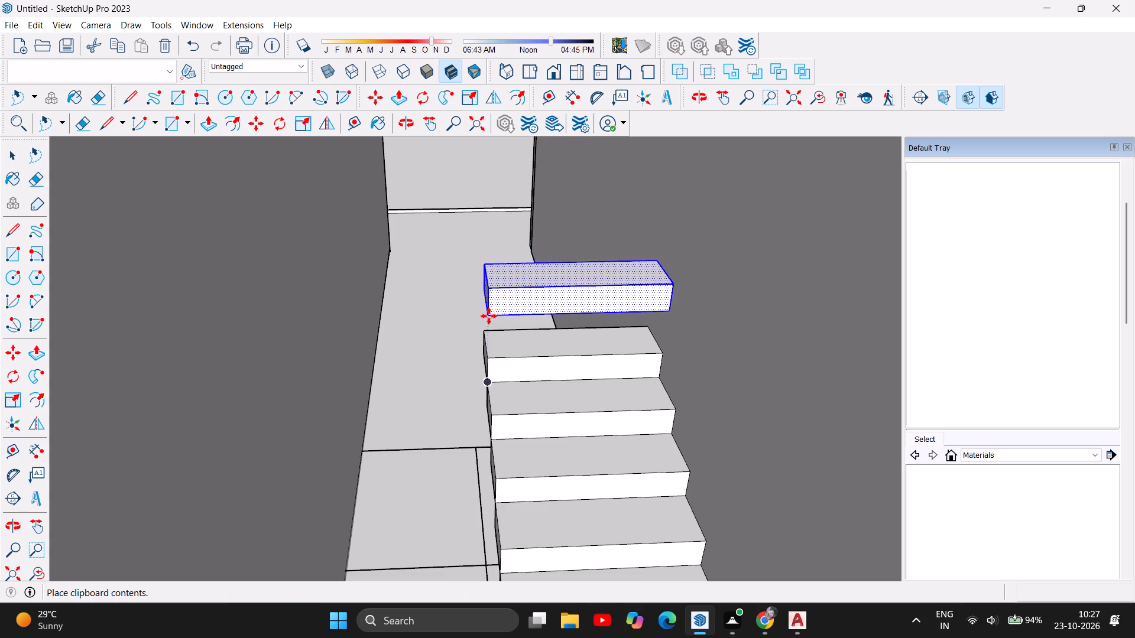
click(483, 330)
Examine the lengthened staircase from above in relation to the surrounding shop walls and corridor.
scroll(469, 337, down, 6)
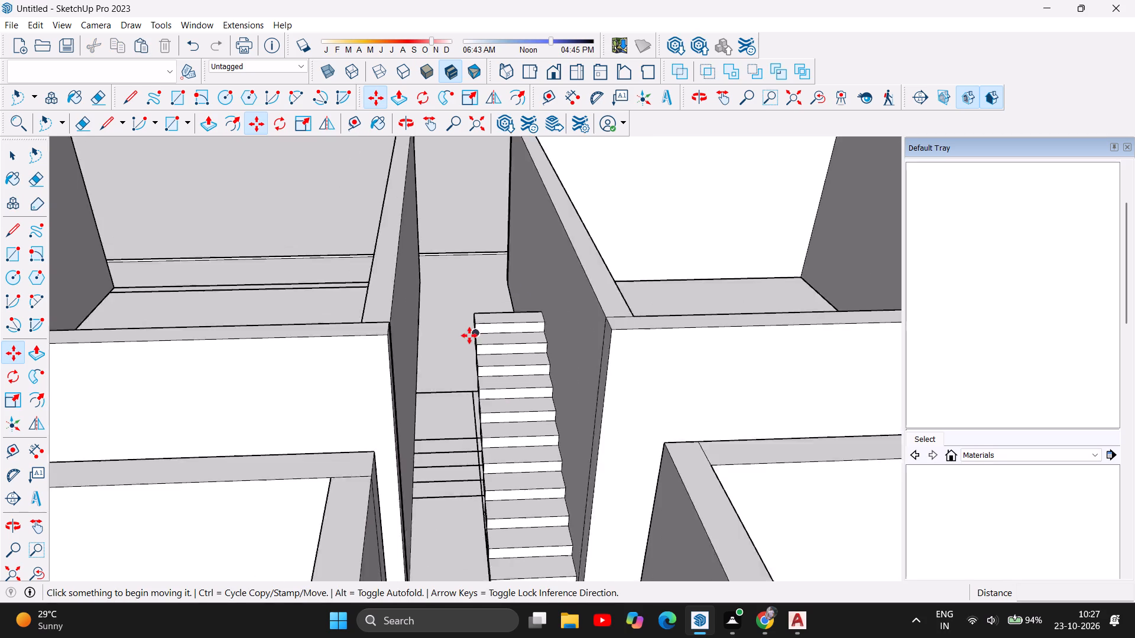
scroll(469, 336, down, 6)
scroll(472, 416, up, 6)
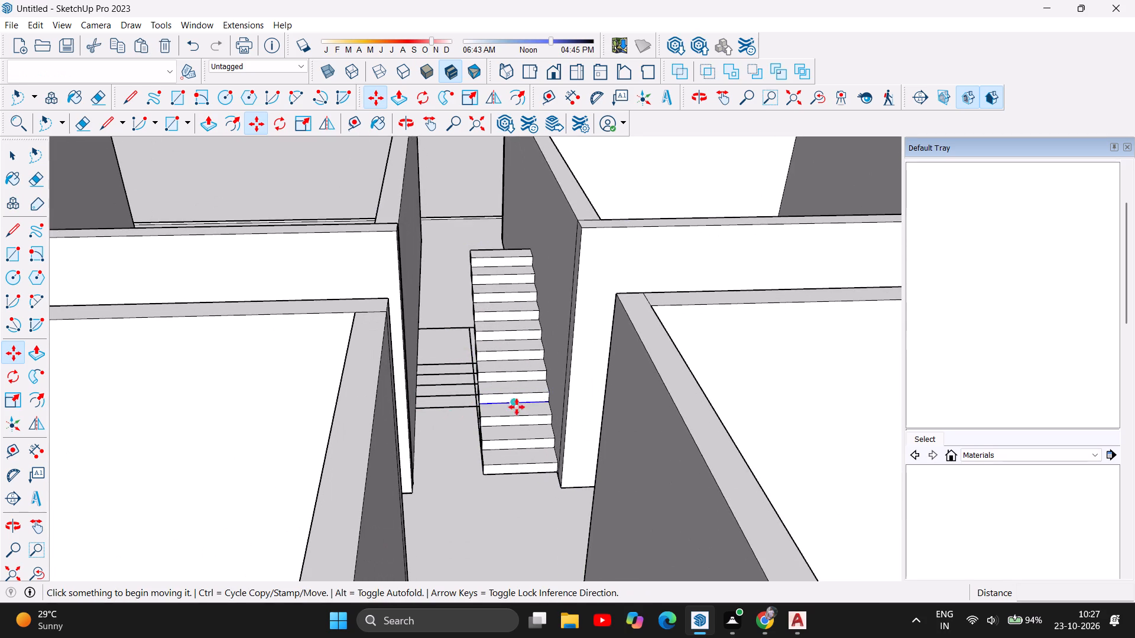
scroll(553, 386, up, 5)
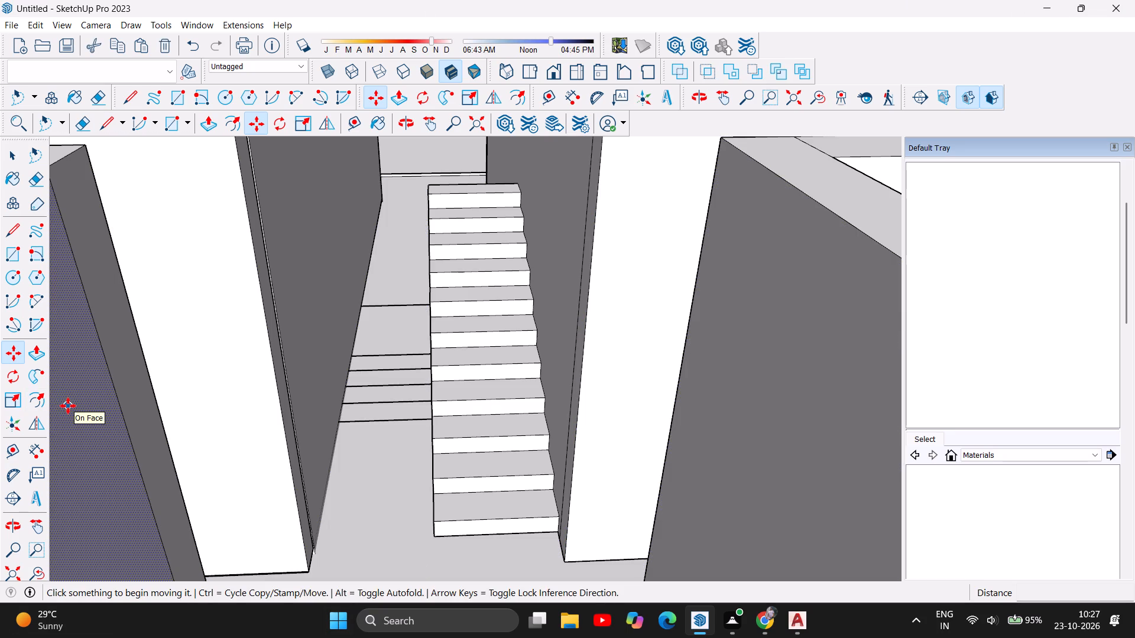
scroll(383, 319, down, 5)
scroll(435, 301, down, 6)
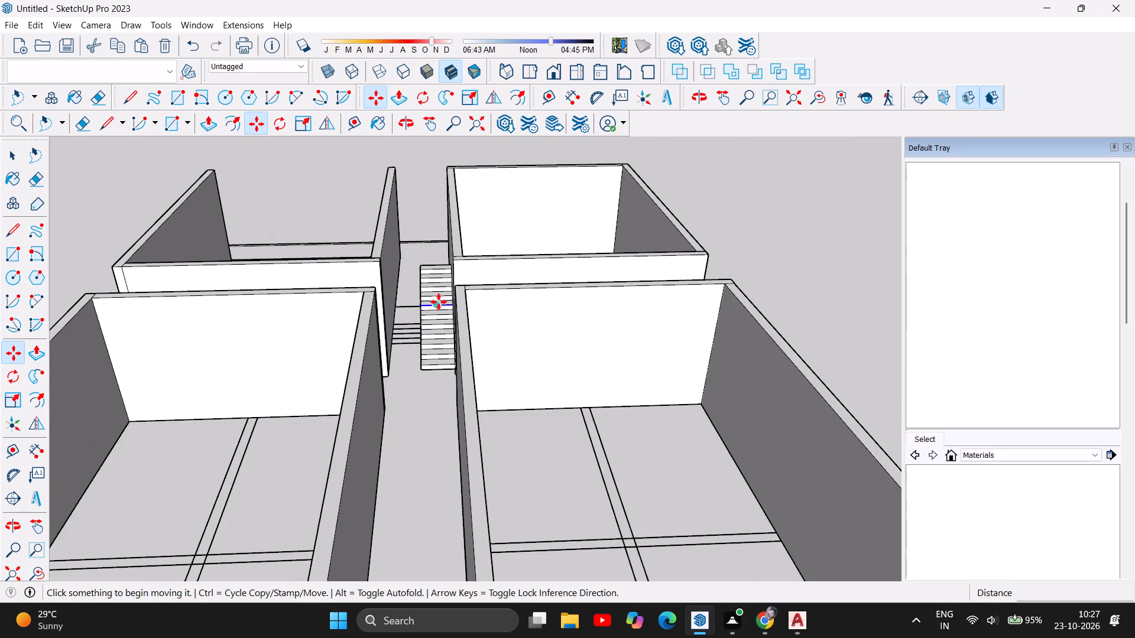
scroll(447, 291, down, 4)
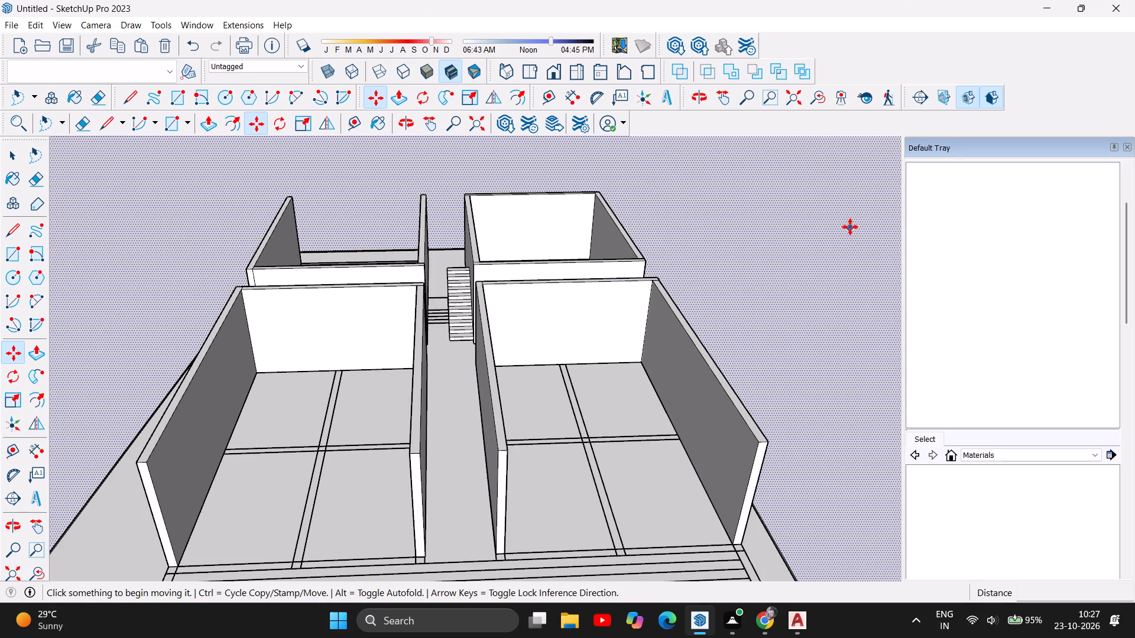
scroll(844, 227, down, 3)
scroll(864, 293, up, 4)
scroll(813, 280, up, 2)
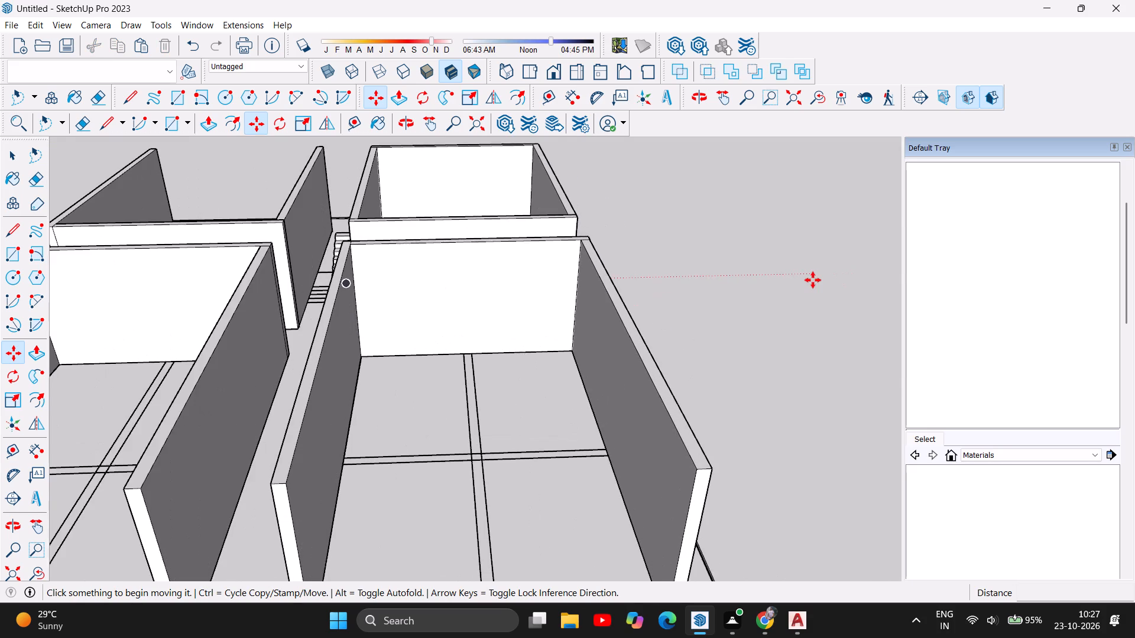
scroll(813, 280, down, 2)
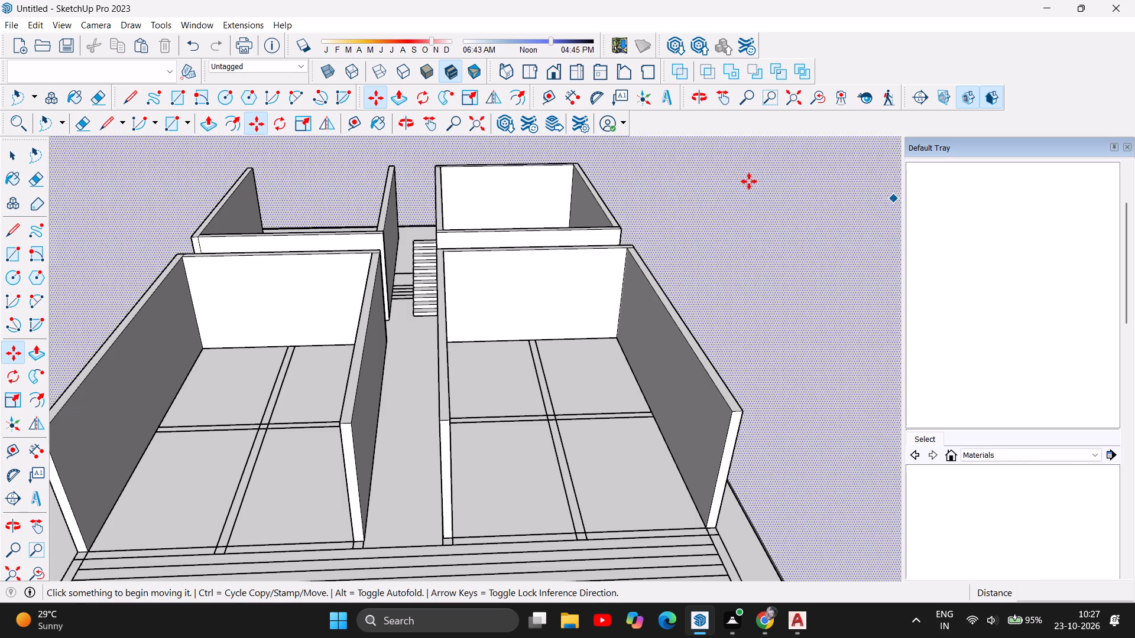
scroll(403, 238, up, 12)
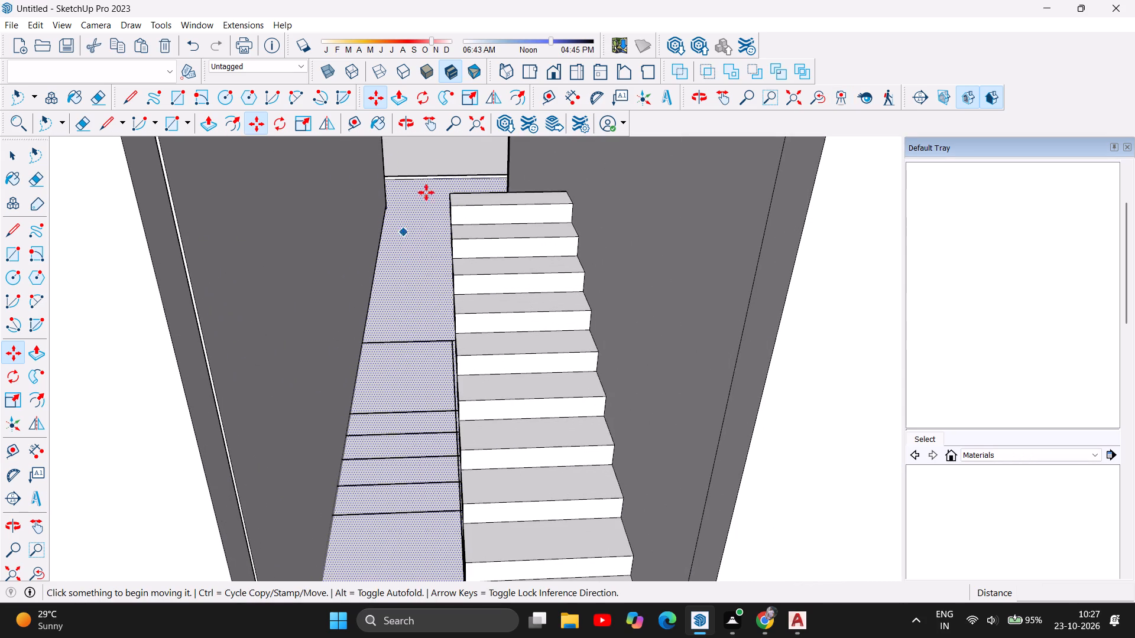
Examine the flight at close range from the corridor, checking the stacked treads against the wall and the floor-plan lines.
click(413, 128)
drag(384, 332, 403, 208)
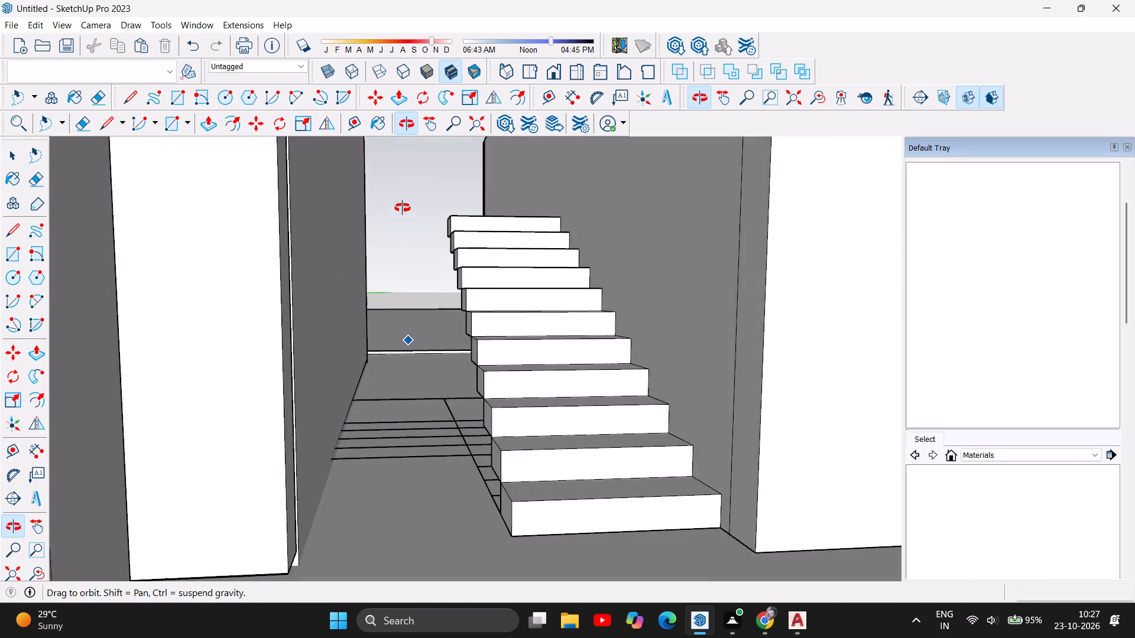
drag(403, 208, 358, 197)
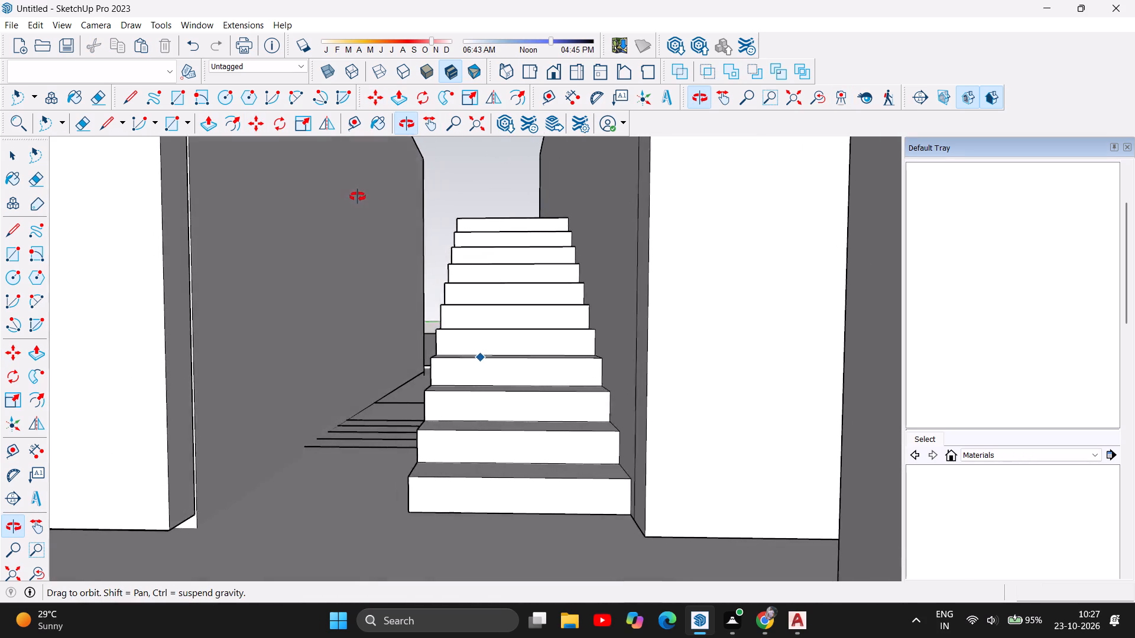
drag(358, 197, 381, 199)
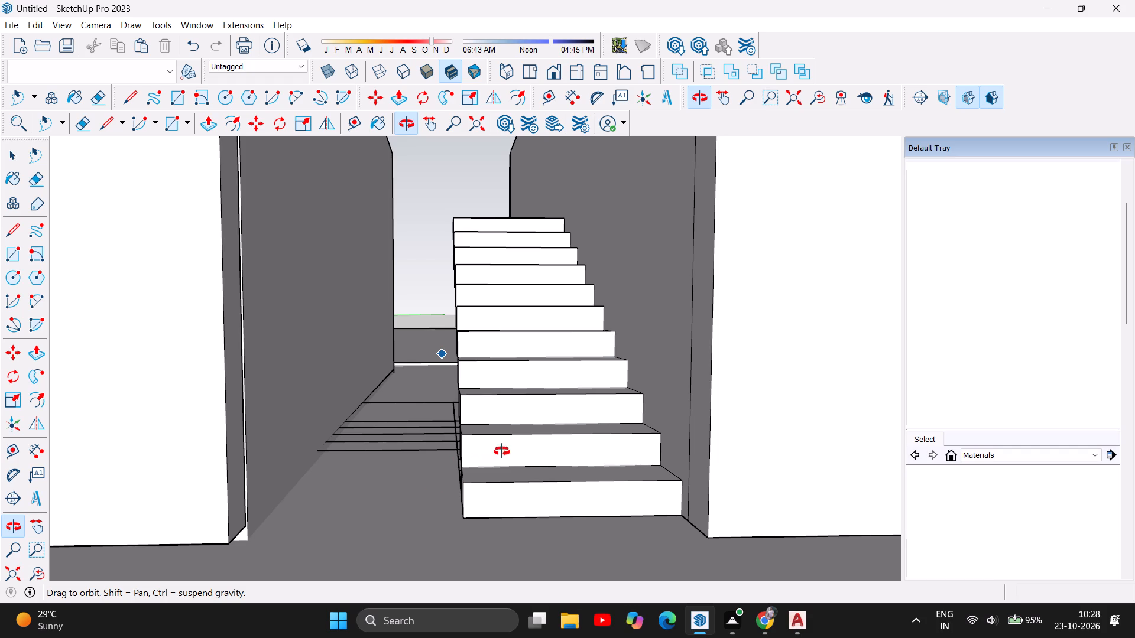
drag(527, 467, 531, 544)
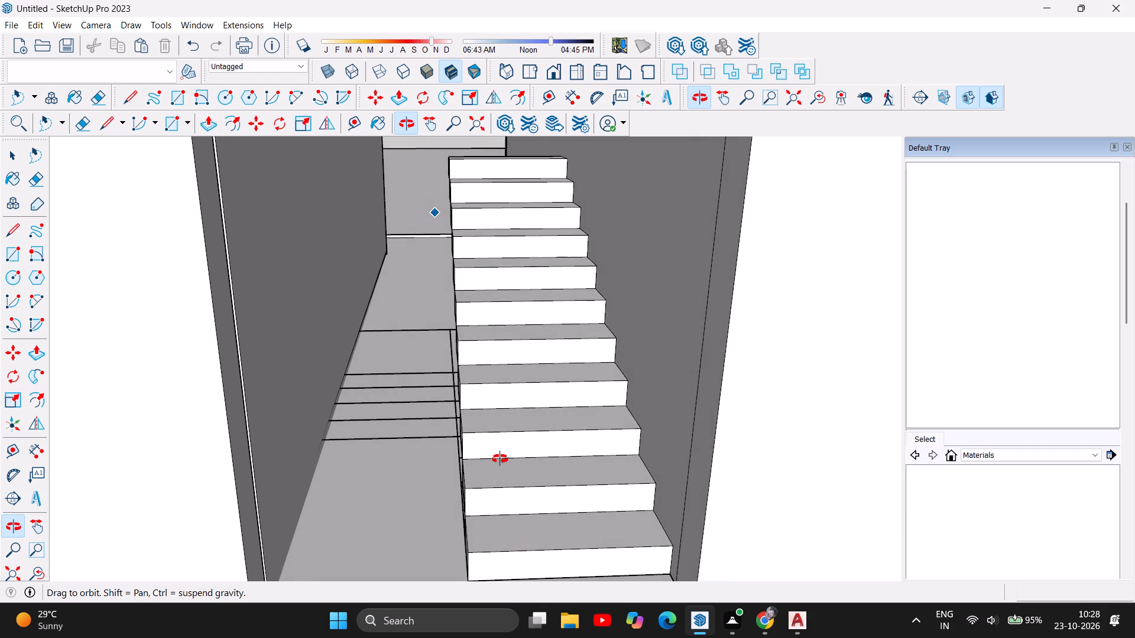
drag(443, 483, 505, 482)
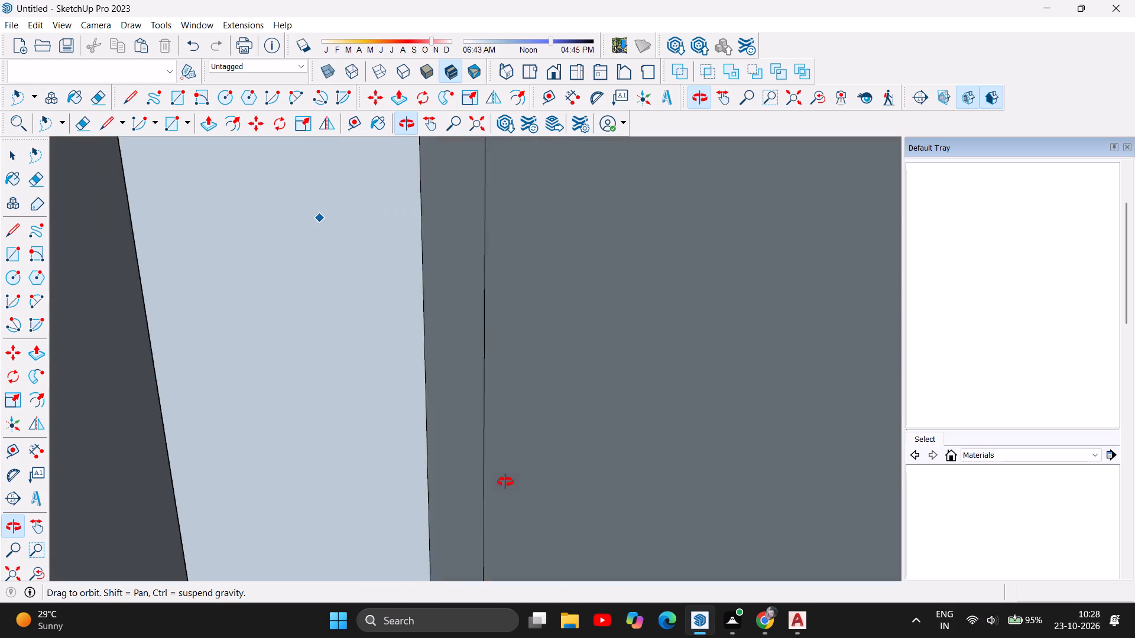
drag(505, 482, 489, 486)
scroll(416, 190, up, 2)
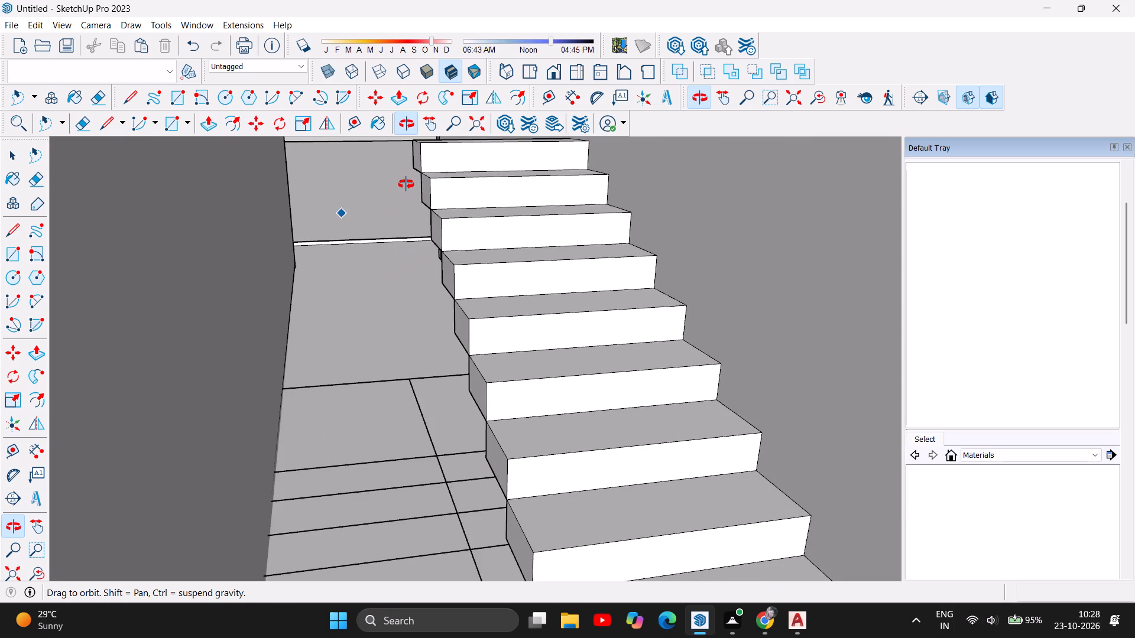
scroll(406, 184, up, 1)
scroll(470, 261, down, 4)
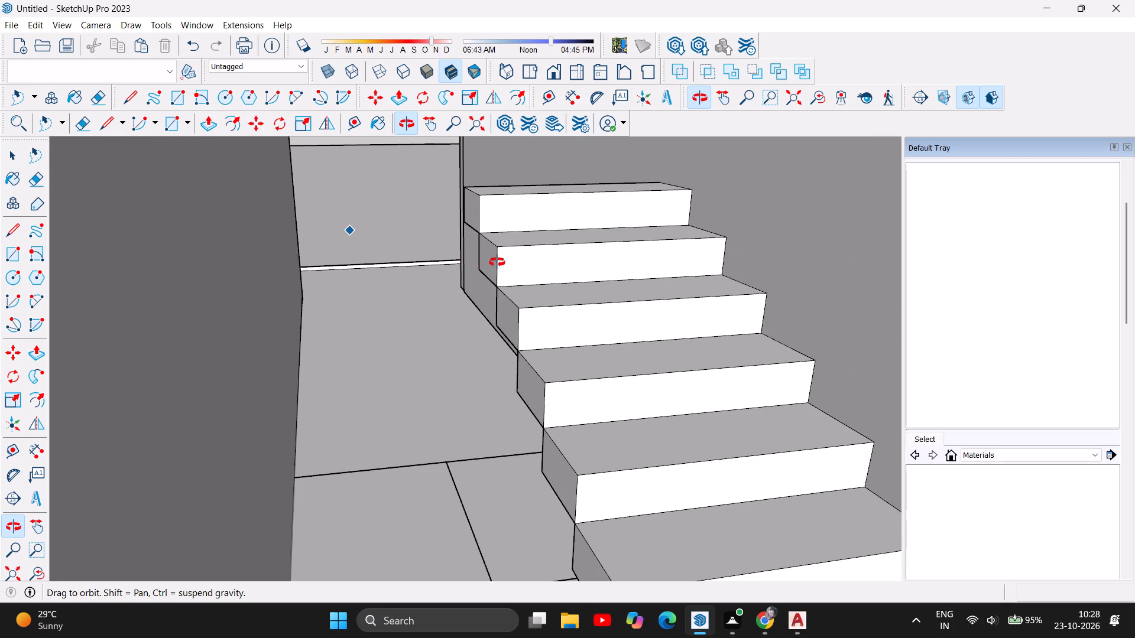
scroll(500, 263, down, 5)
drag(583, 507, 470, 497)
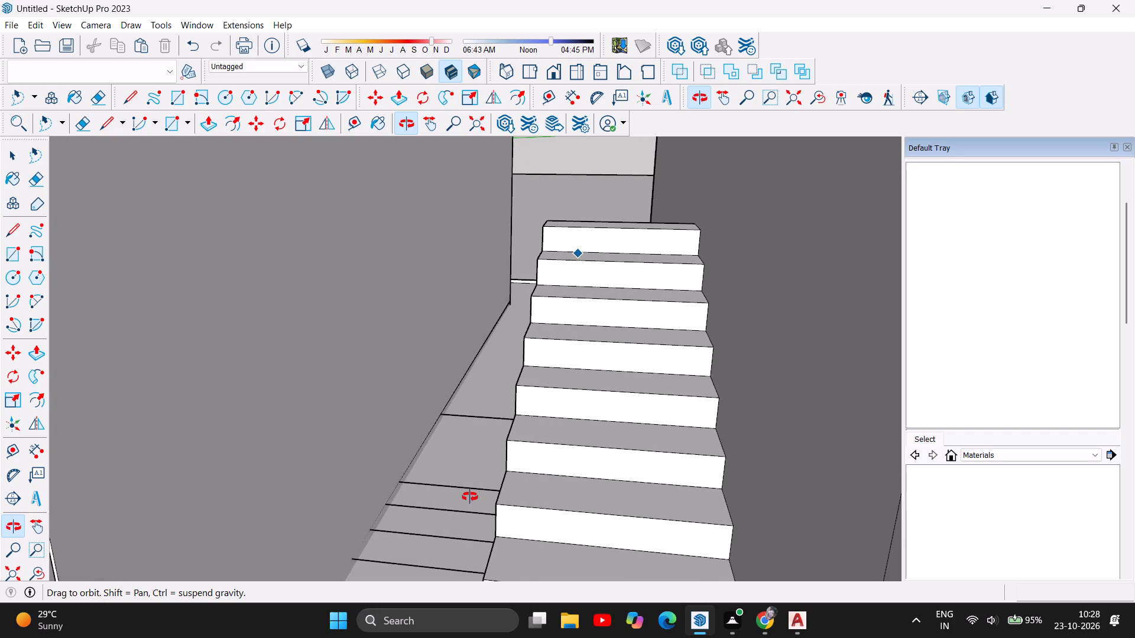
drag(470, 497, 490, 485)
Examine the staircase within the whole building, from above the shops and from the corridor entrance.
scroll(554, 427, down, 7)
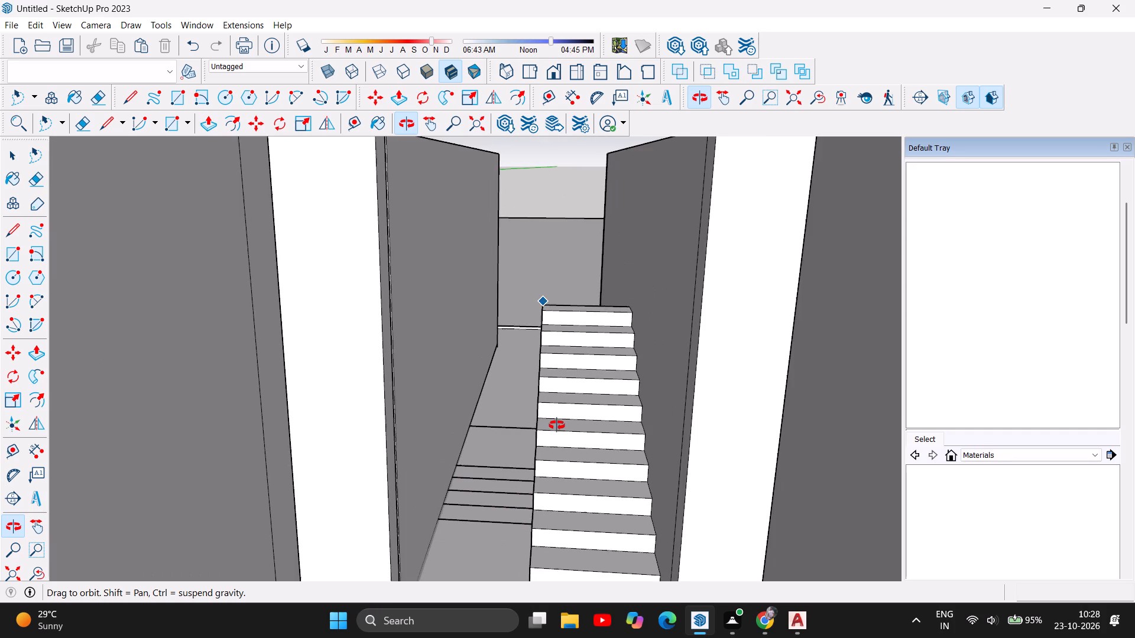
scroll(557, 425, down, 9)
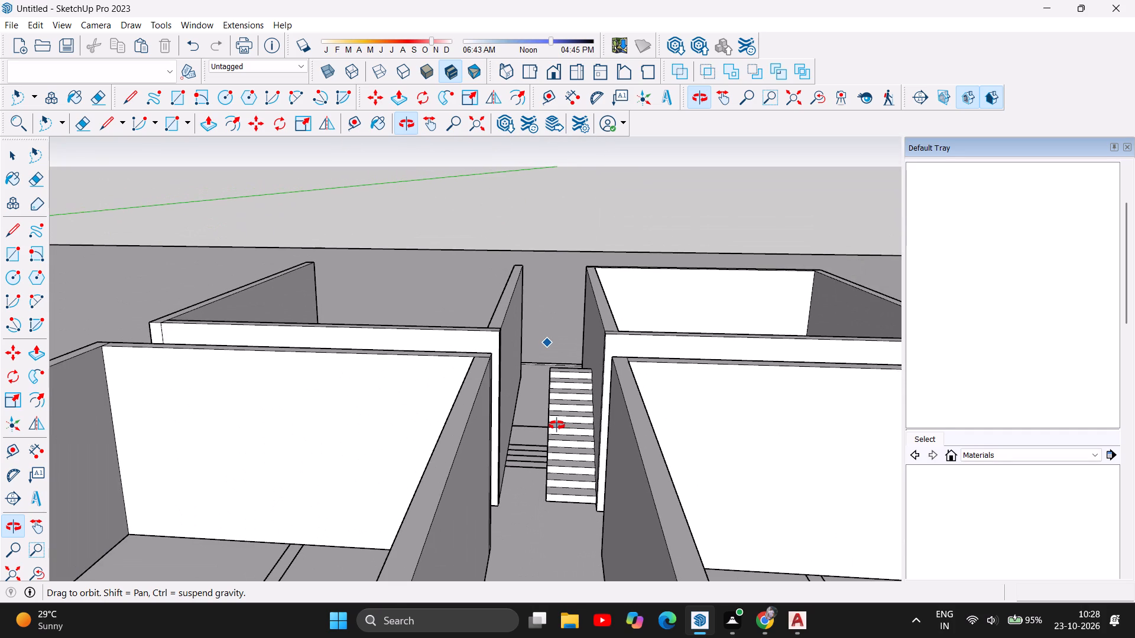
scroll(558, 507, up, 3)
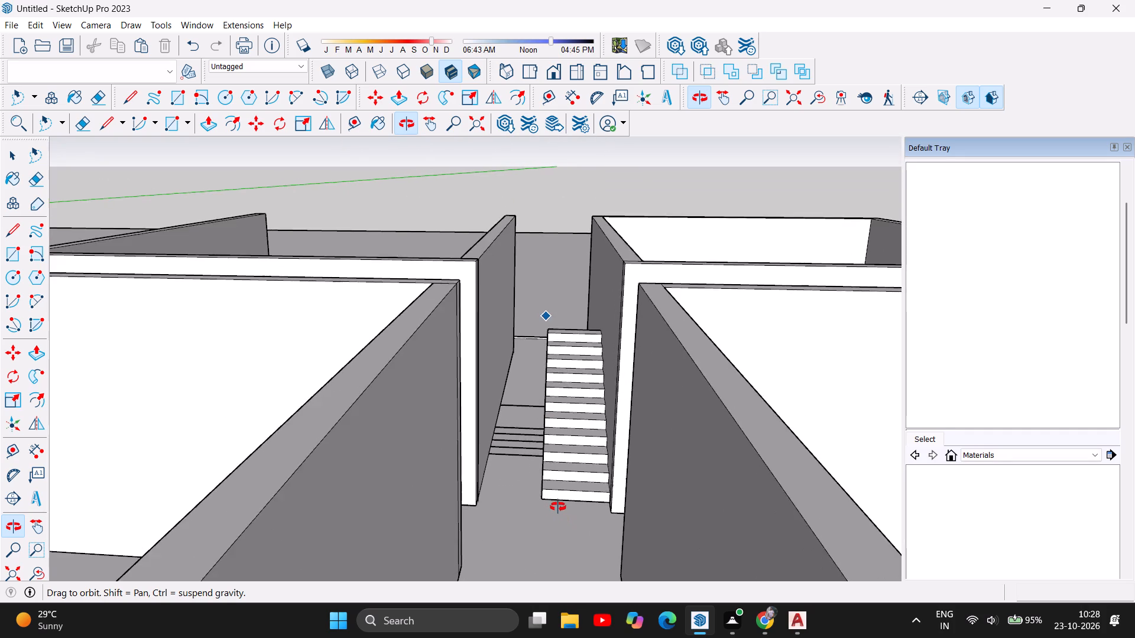
scroll(558, 507, up, 2)
drag(563, 542, 571, 483)
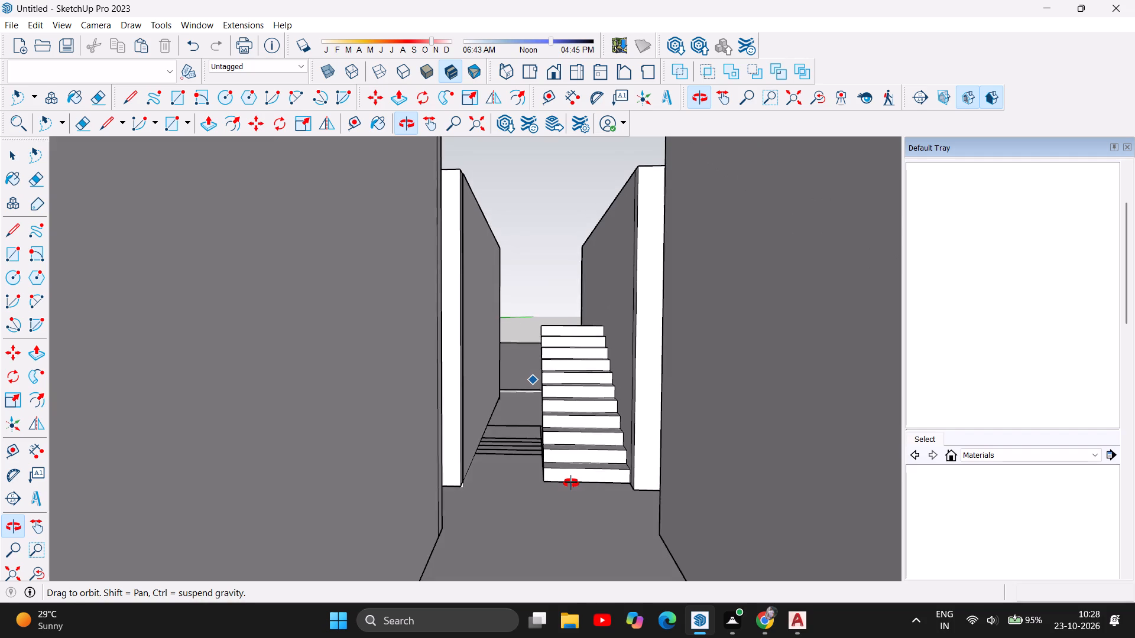
drag(571, 483, 556, 477)
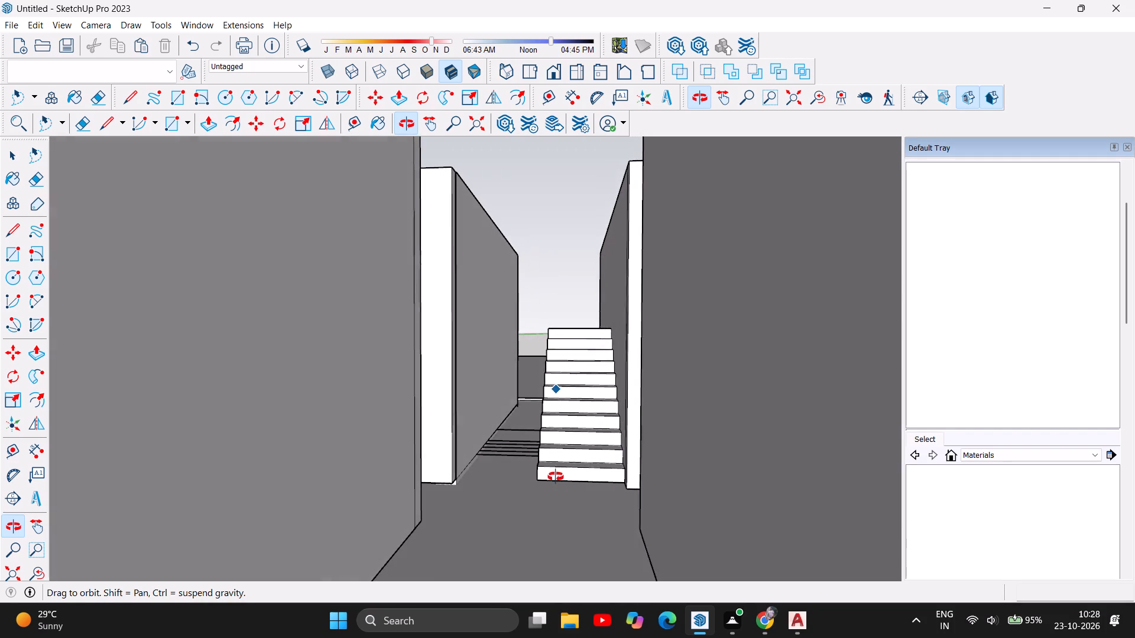
drag(556, 477, 562, 476)
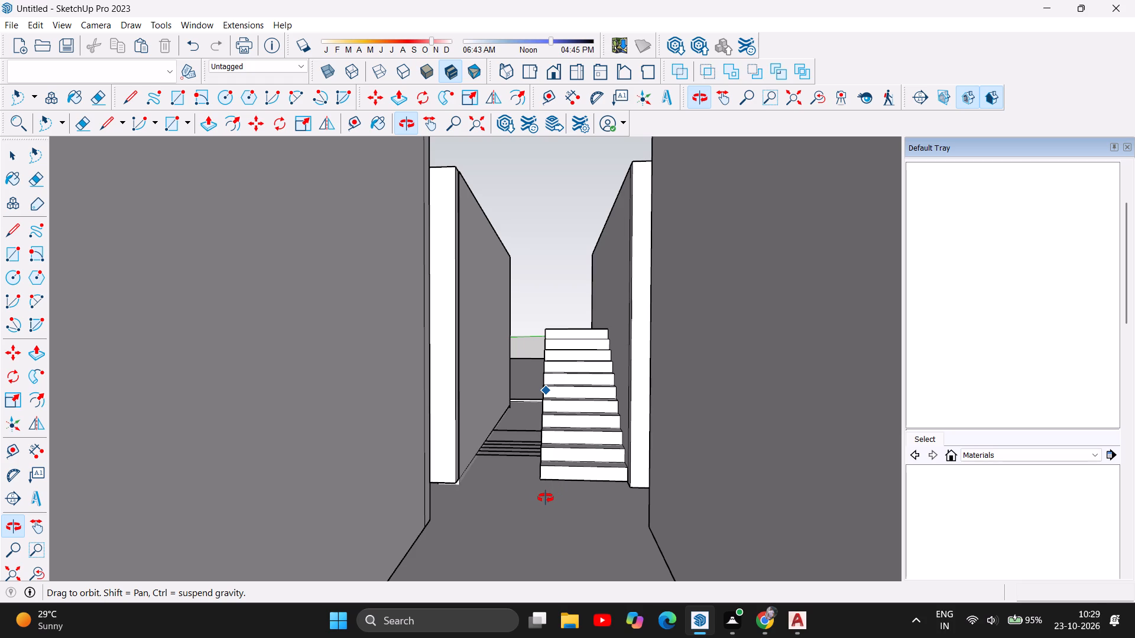
drag(541, 498, 530, 544)
scroll(569, 488, down, 13)
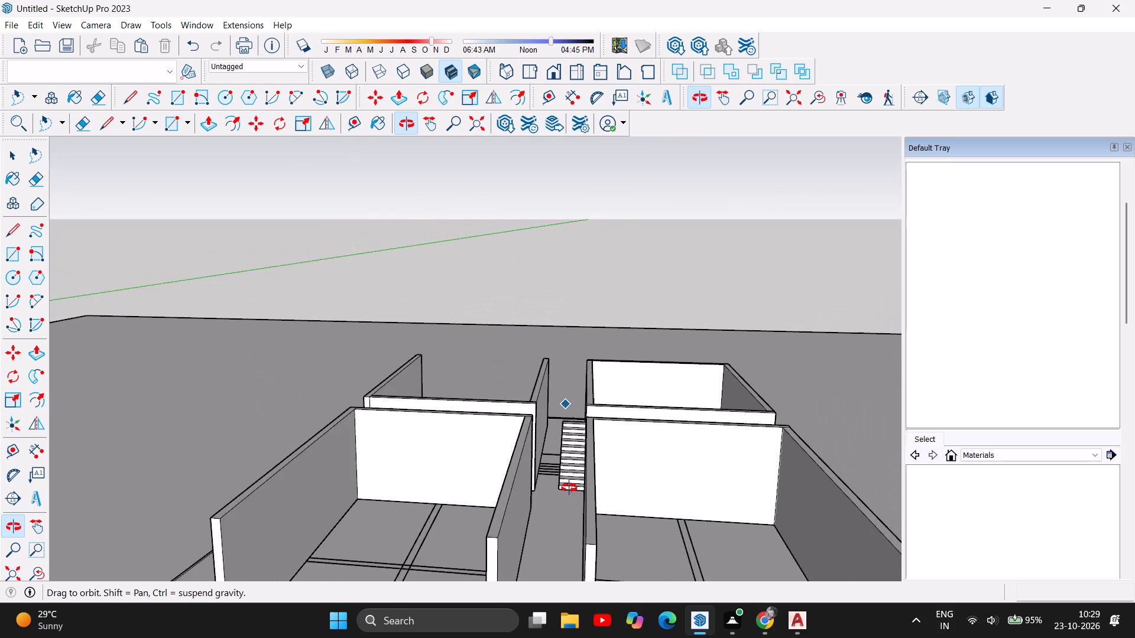
Examine the staircase from above, checking its position in the corridor between the two rear shops.
scroll(569, 488, down, 4)
drag(555, 503, 567, 620)
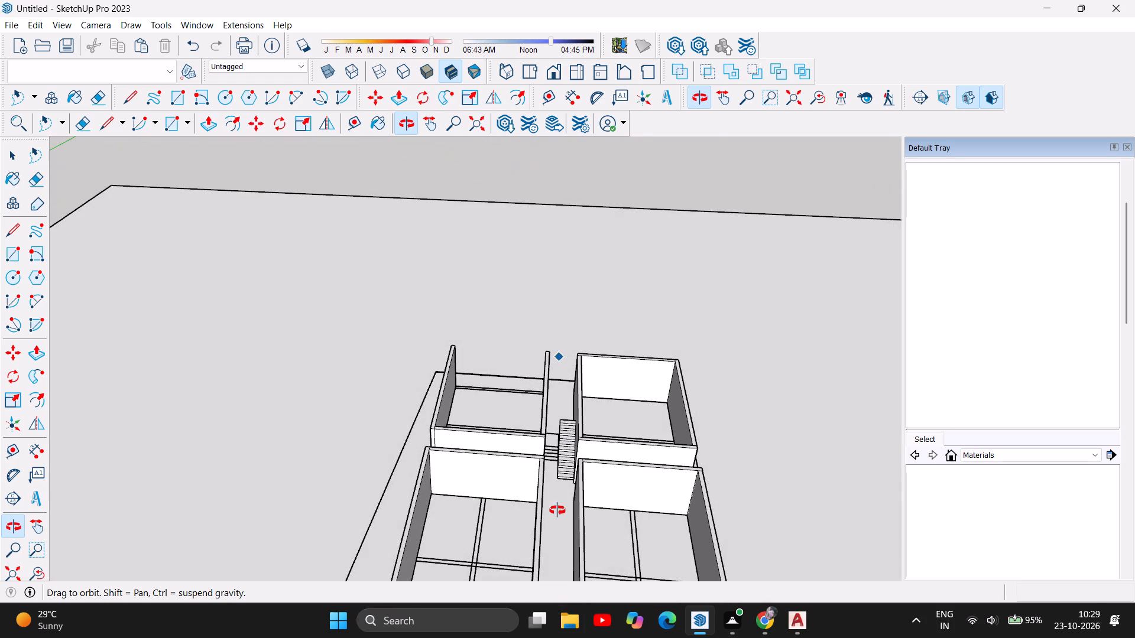
drag(563, 473, 566, 609)
drag(565, 441, 554, 532)
scroll(573, 428, up, 3)
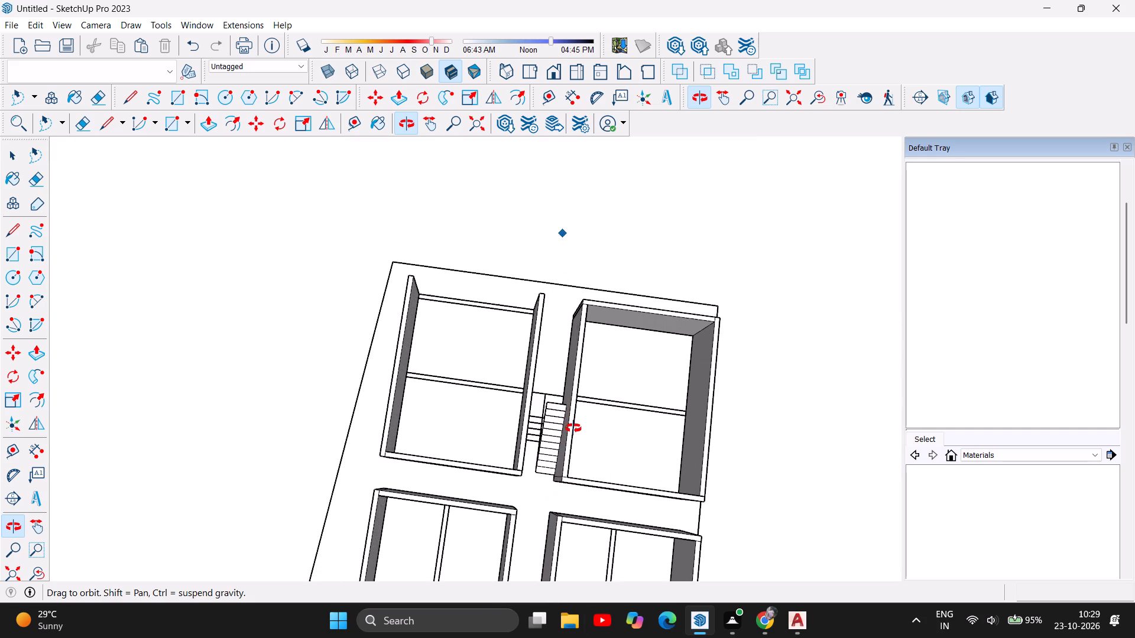
scroll(573, 428, up, 3)
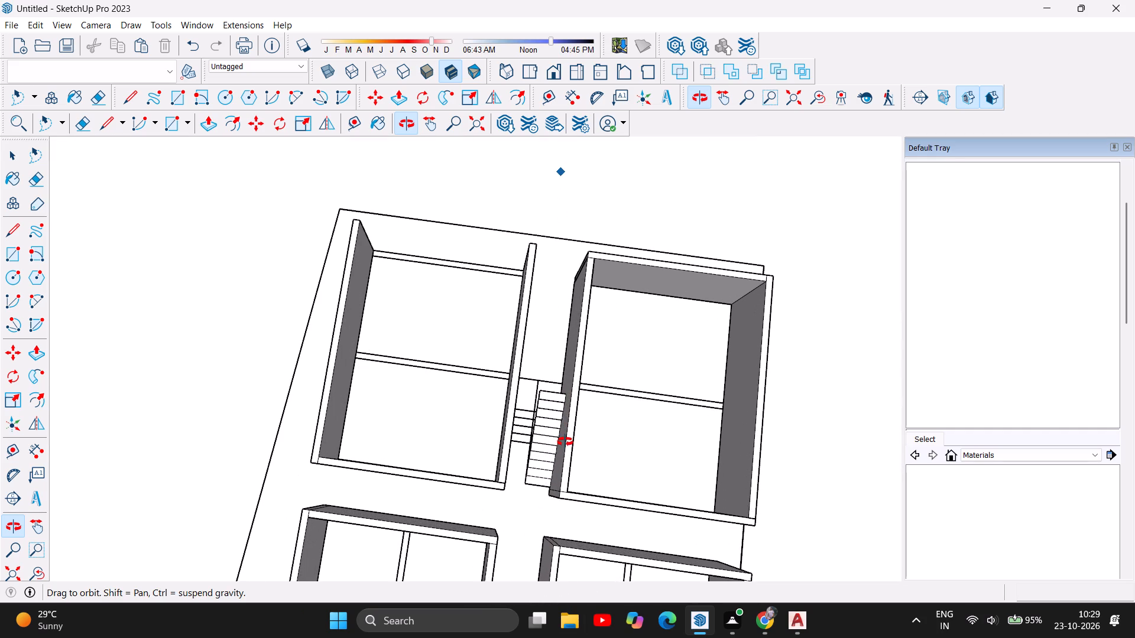
scroll(565, 442, up, 2)
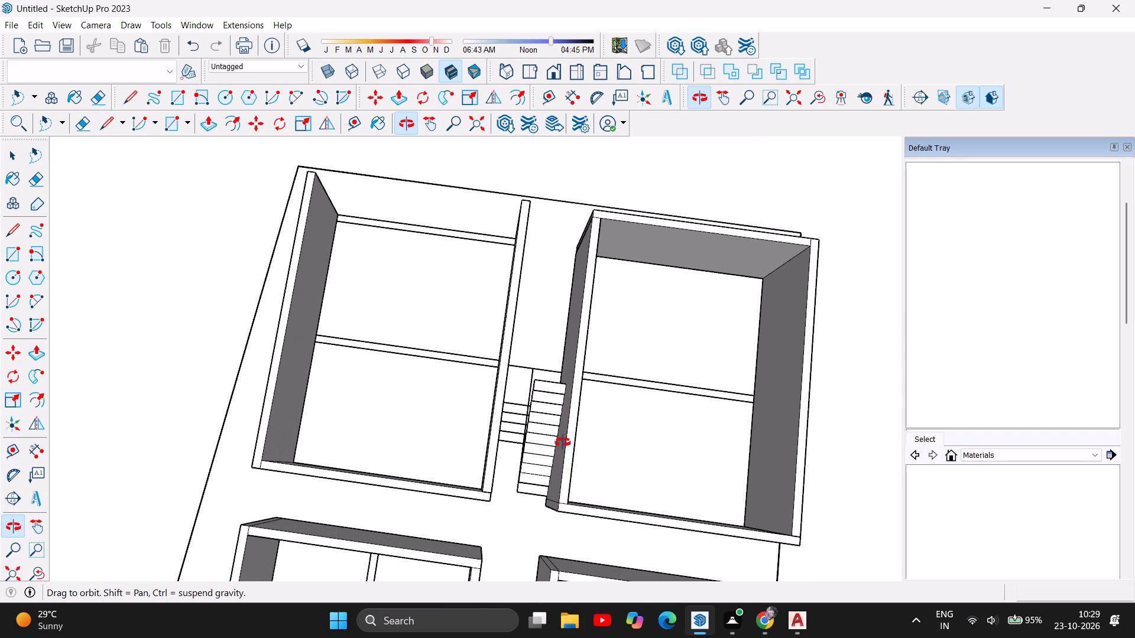
drag(518, 526, 543, 515)
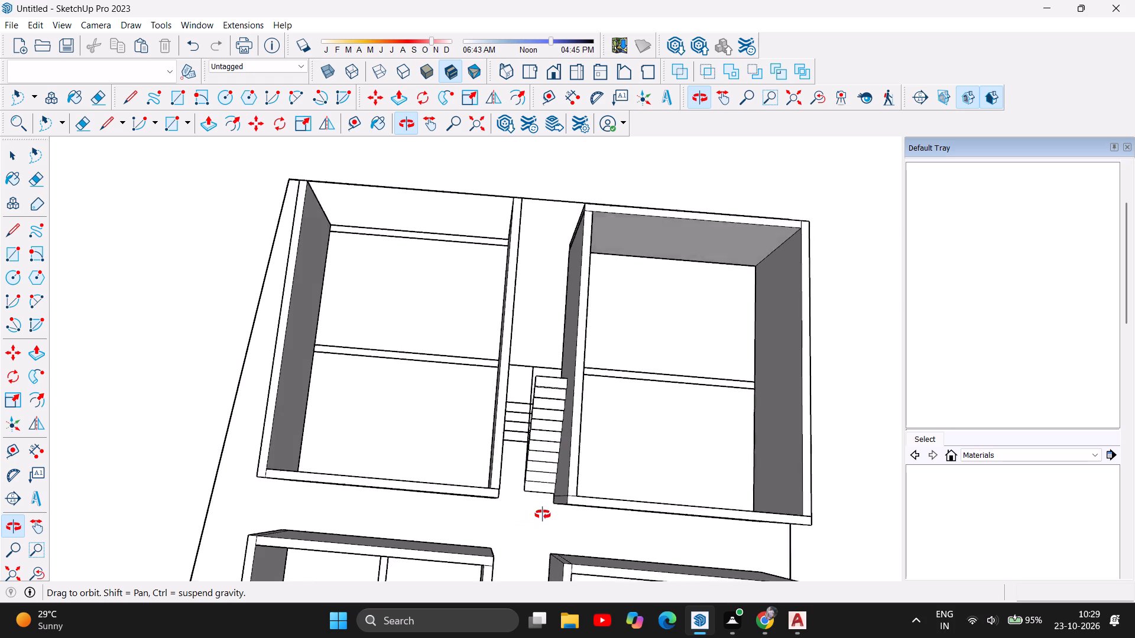
drag(543, 515, 717, 409)
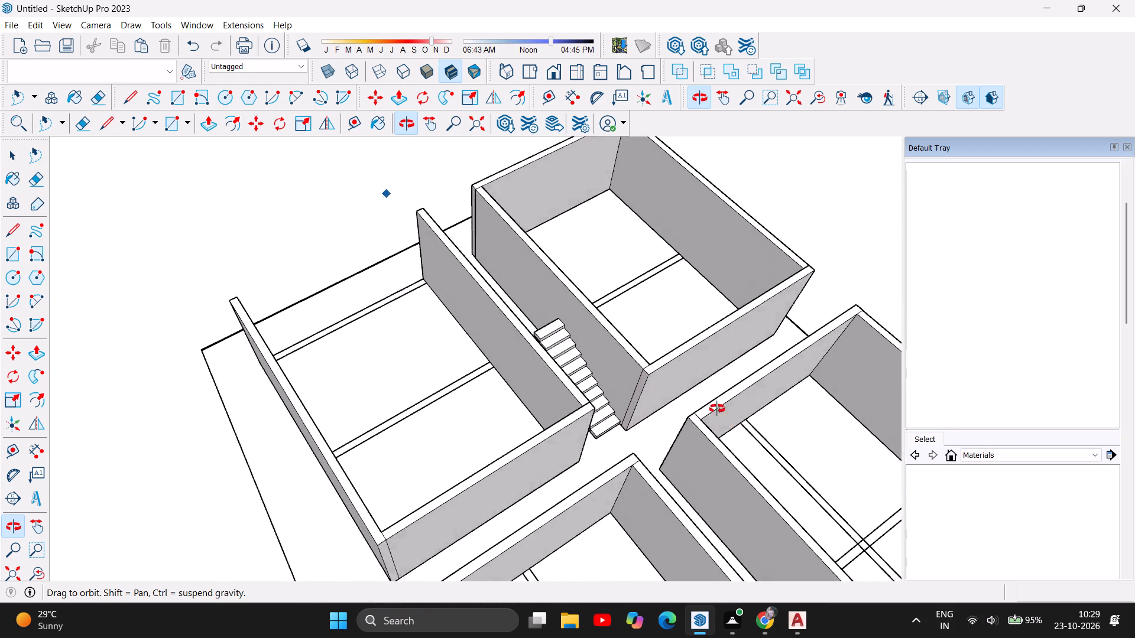
drag(717, 409, 546, 355)
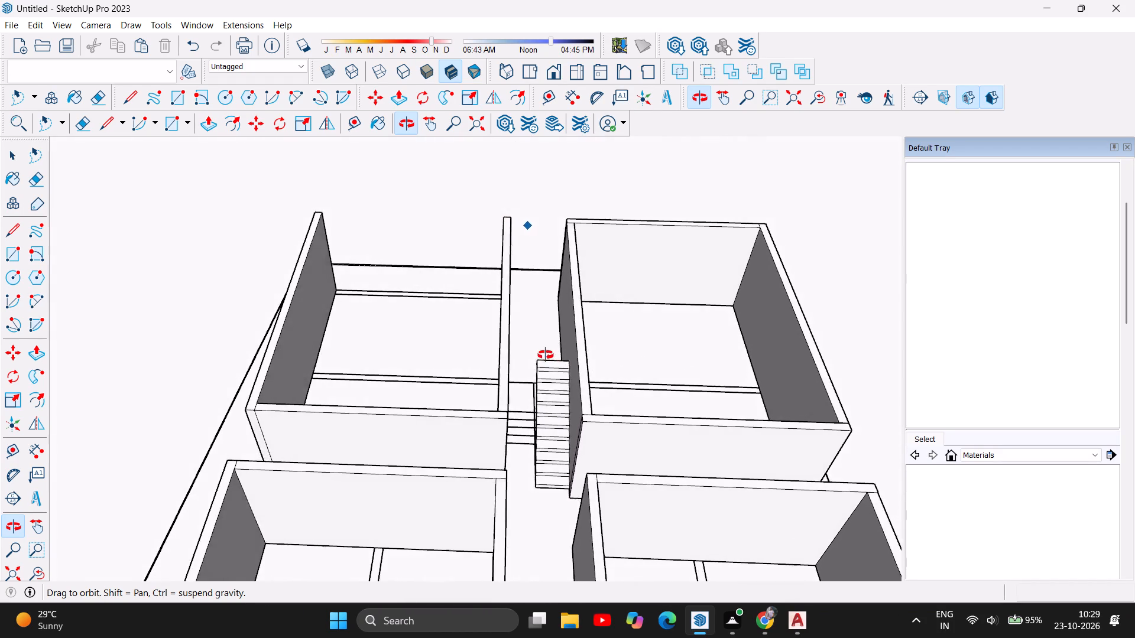
Examine the shop walls and staircase from the building's side, rear and front.
drag(546, 355, 325, 323)
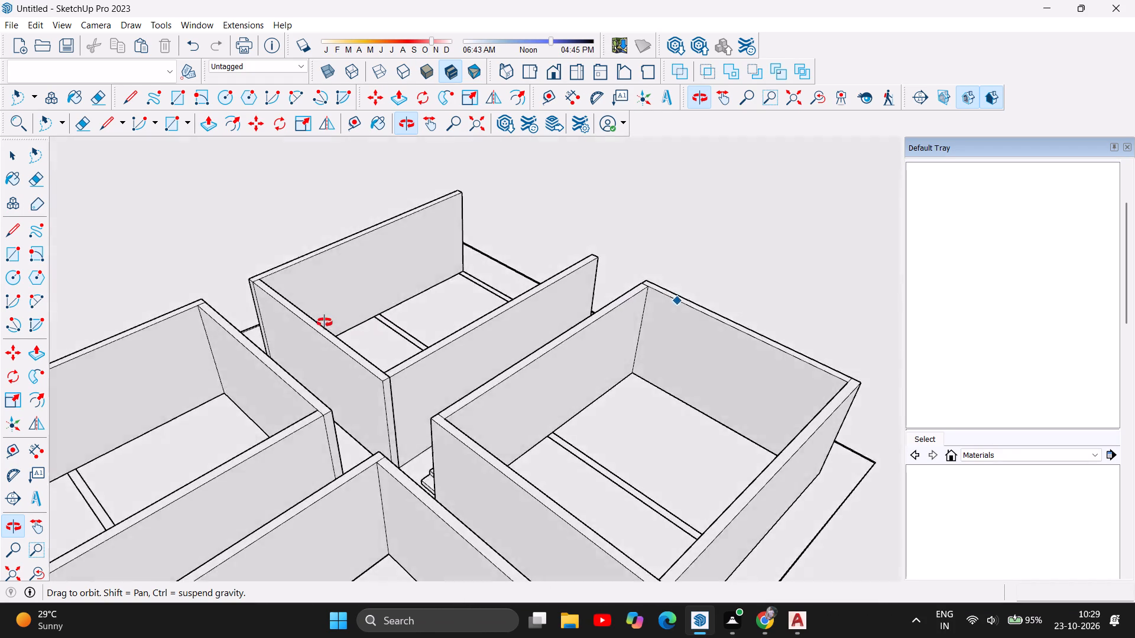
drag(325, 323, 35, 276)
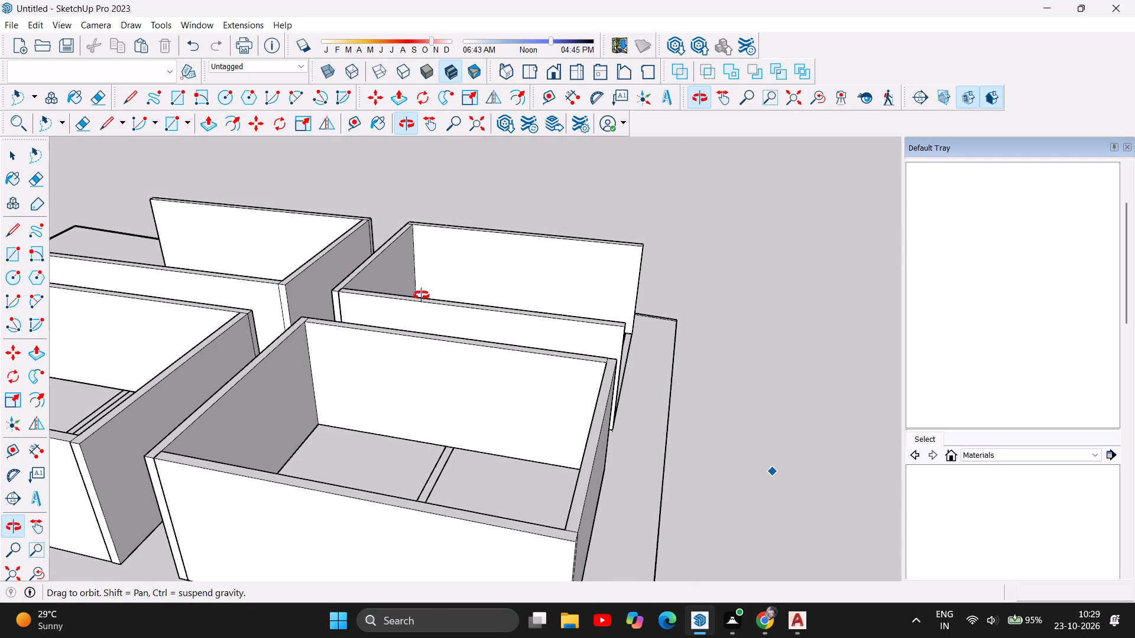
drag(421, 295, 67, 302)
drag(518, 327, 471, 265)
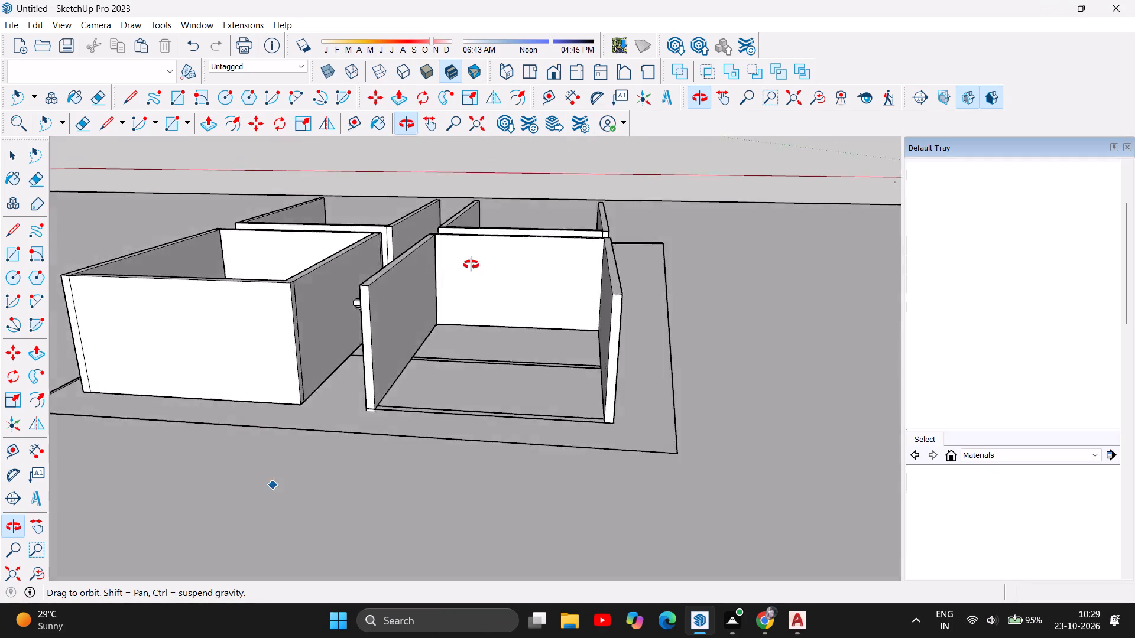
drag(471, 265, 500, 207)
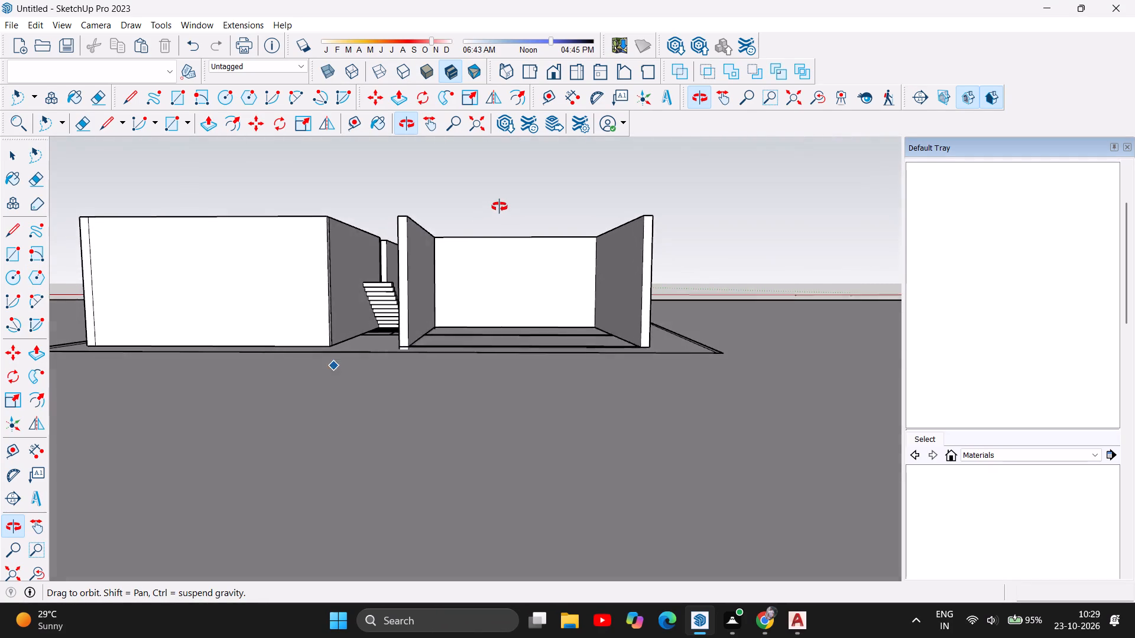
drag(500, 207, 538, 203)
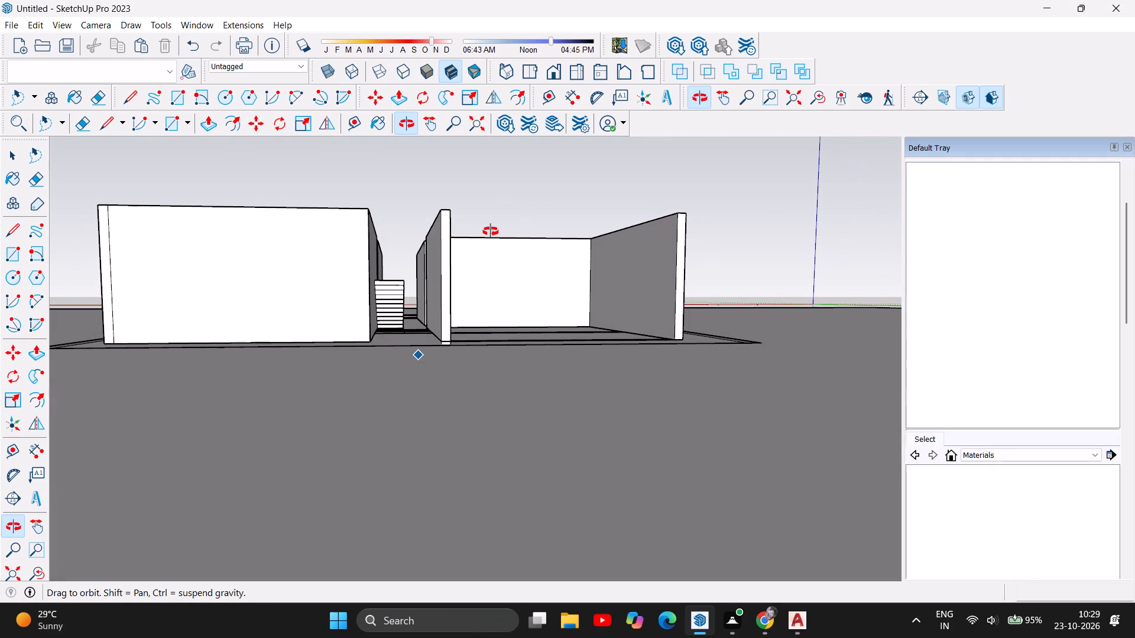
scroll(416, 274, up, 5)
scroll(394, 288, down, 3)
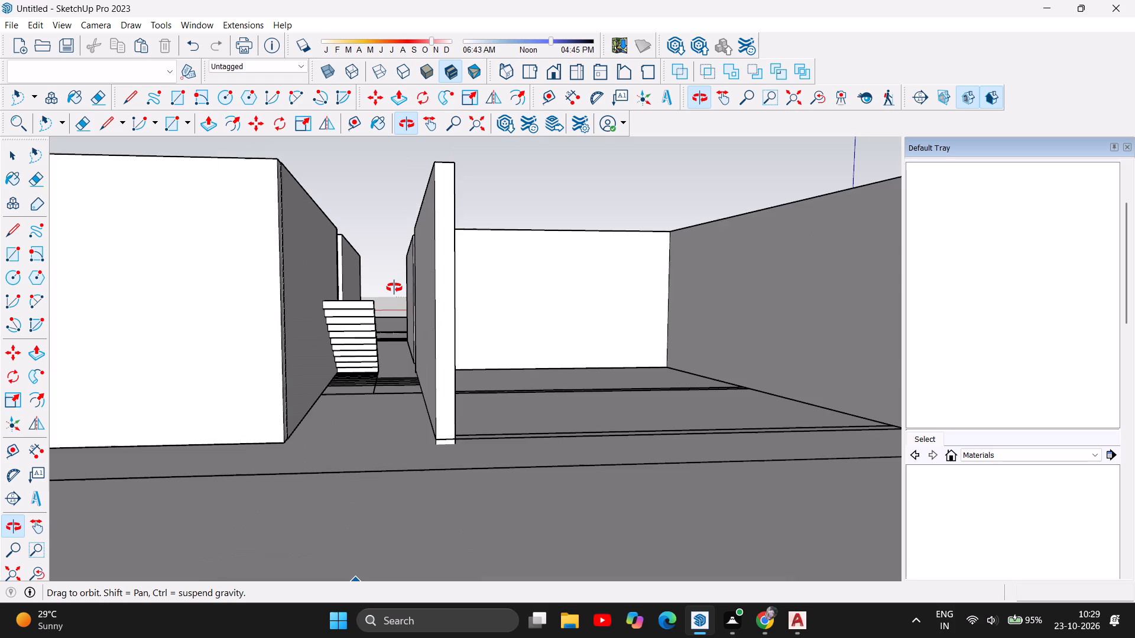
drag(413, 357, 289, 415)
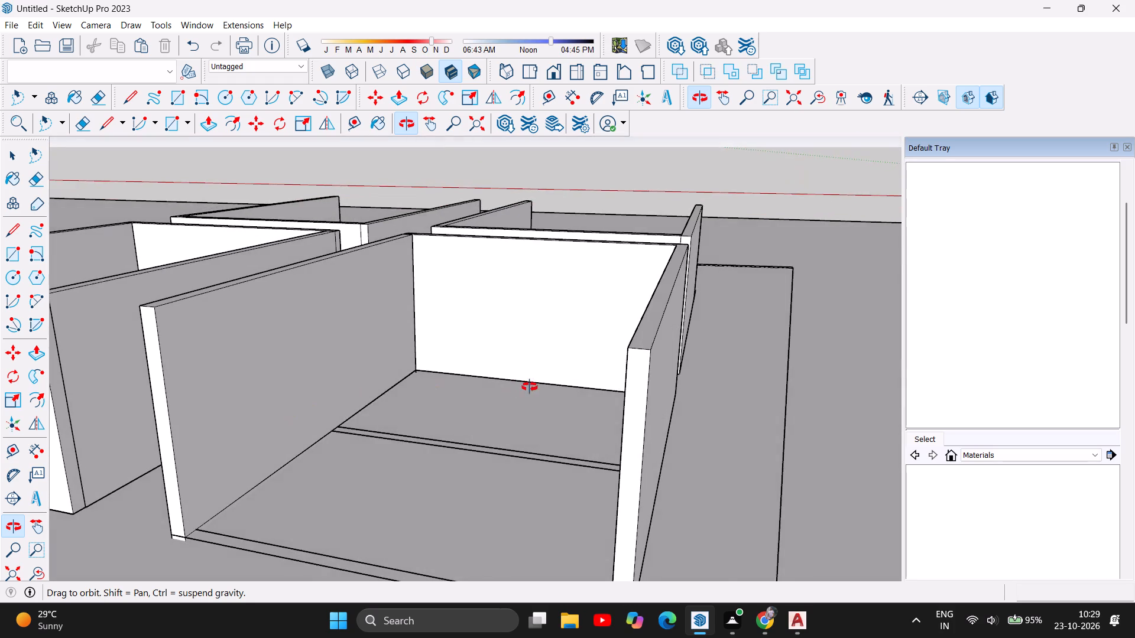
drag(530, 387, 329, 425)
drag(650, 341, 345, 340)
drag(608, 279, 268, 227)
drag(402, 246, 463, 256)
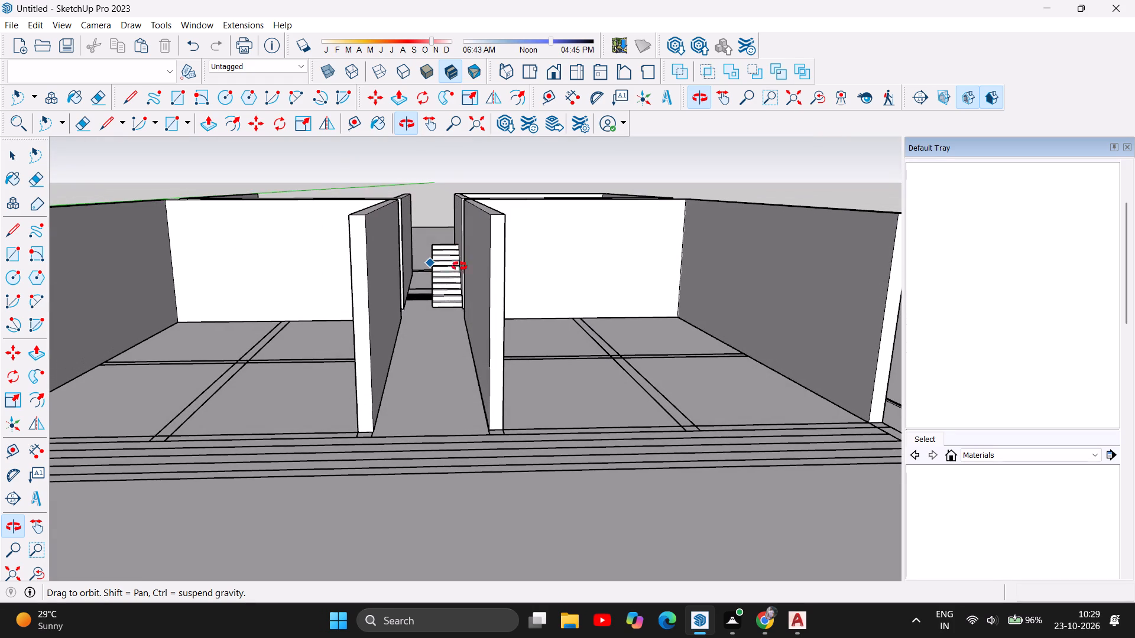
Examine the stair flight at close range from the front of the corridor, including its lowest treads.
scroll(447, 290, up, 10)
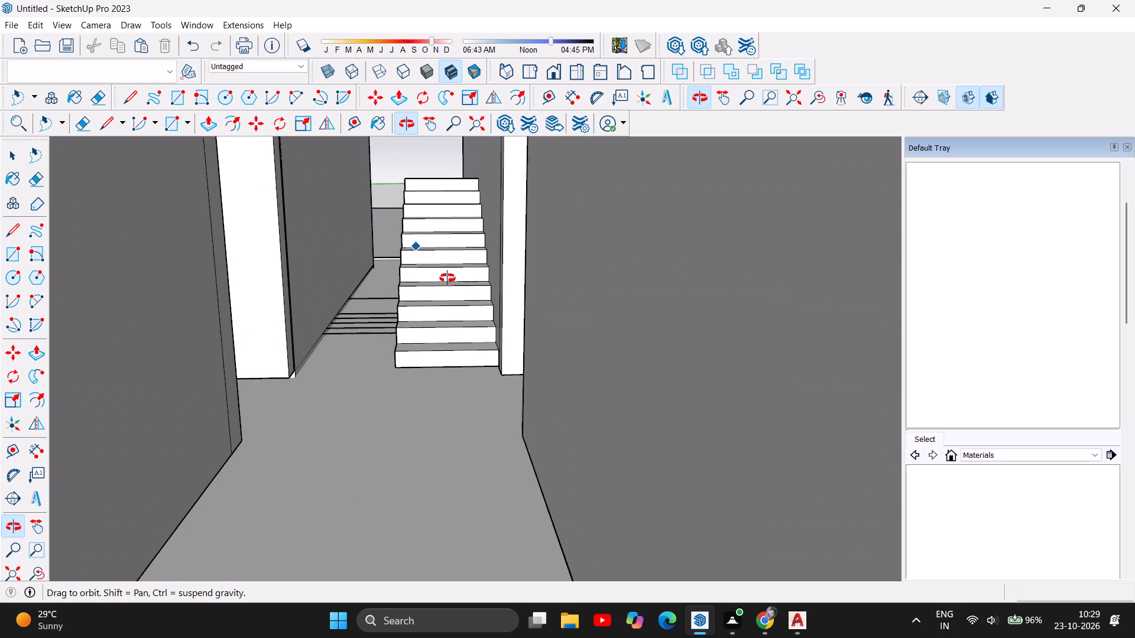
scroll(447, 278, up, 5)
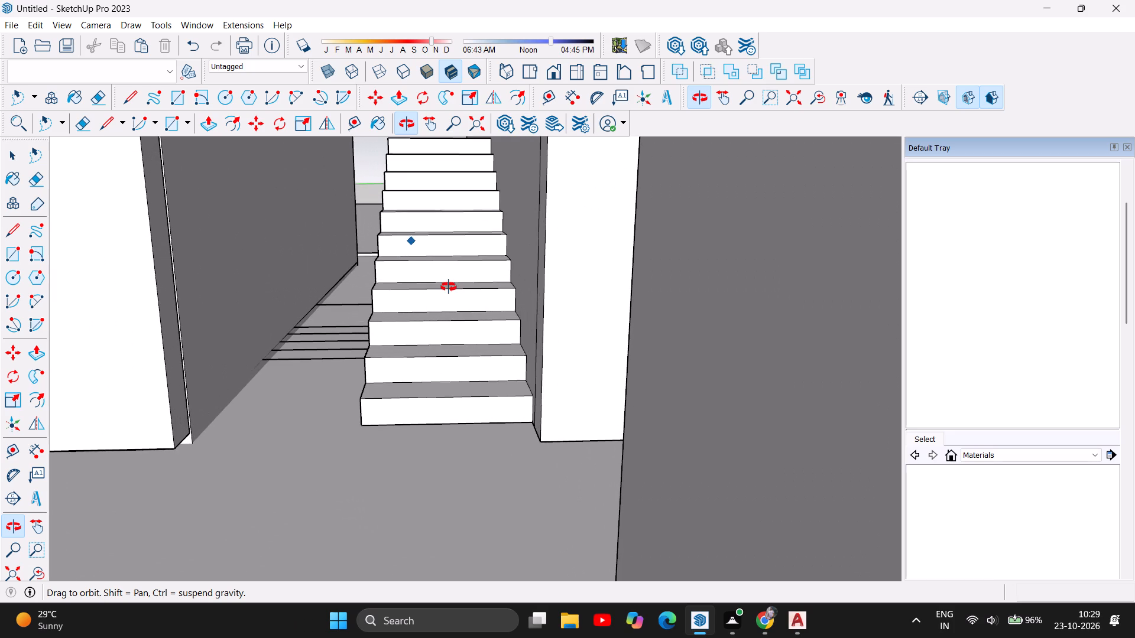
scroll(449, 288, down, 16)
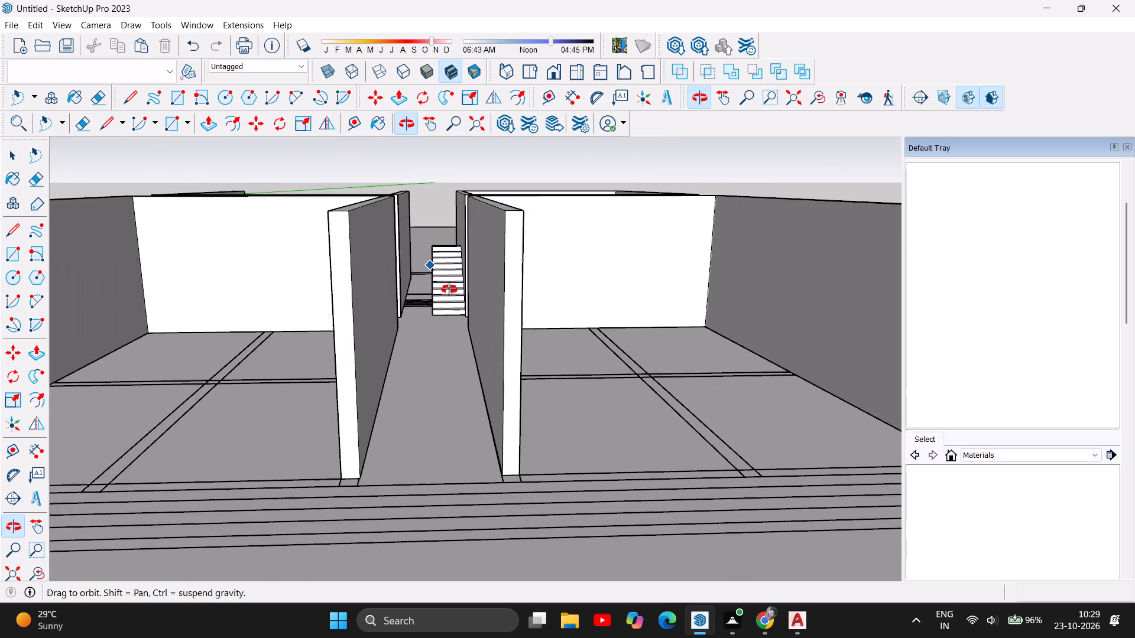
scroll(449, 289, down, 1)
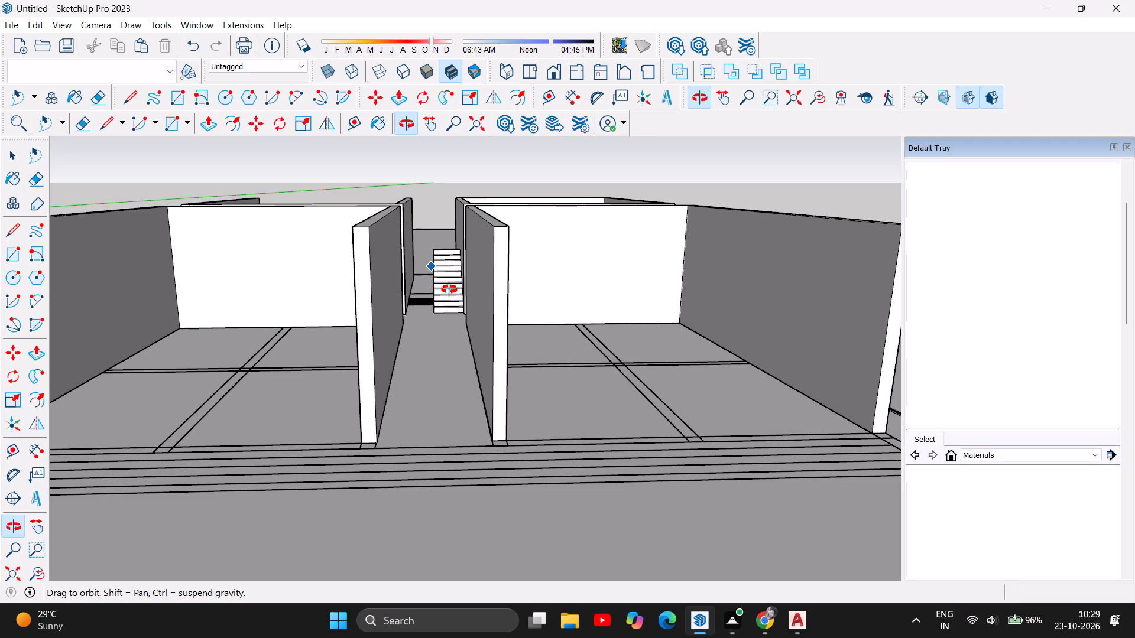
Examine the front shops and their entrance step lines at eye level and from above.
drag(435, 352, 469, 345)
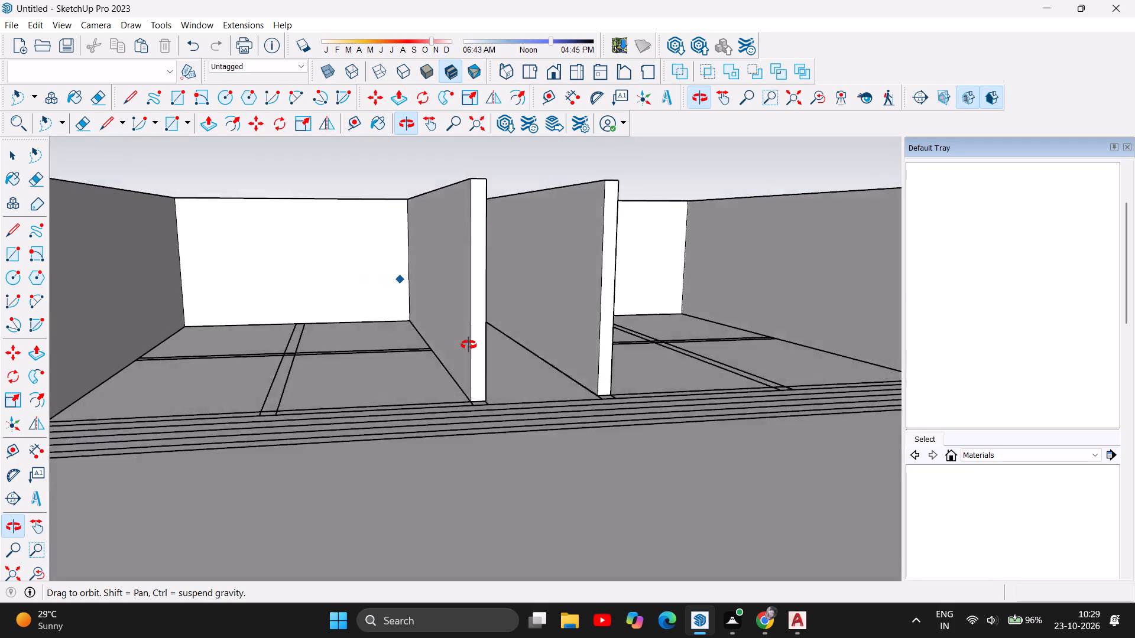
drag(469, 345, 285, 363)
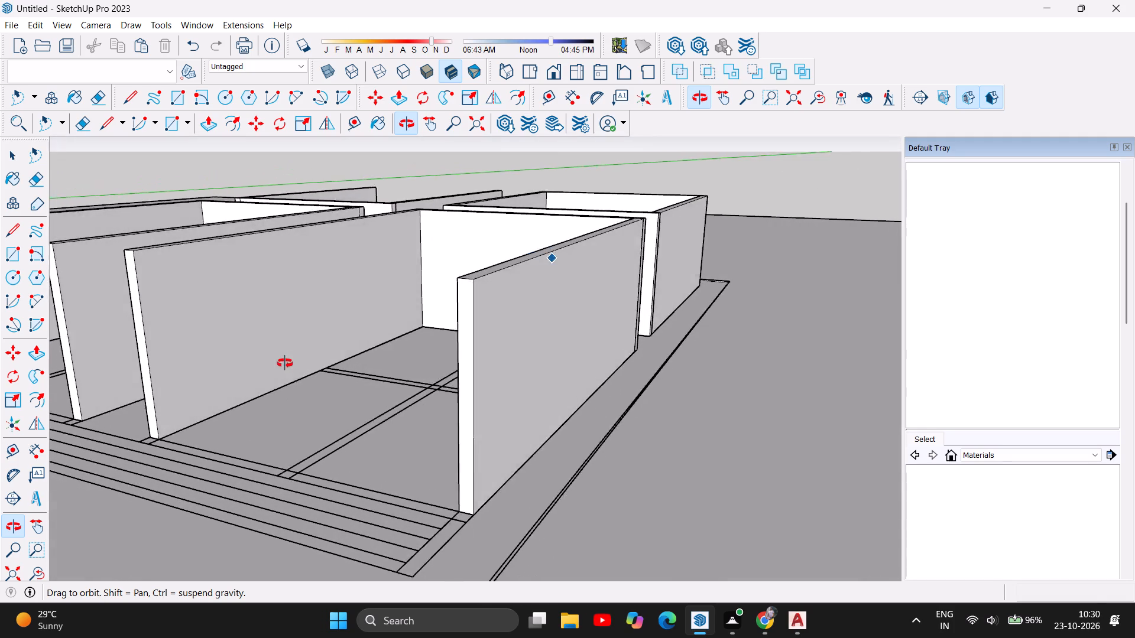
drag(285, 363, 477, 343)
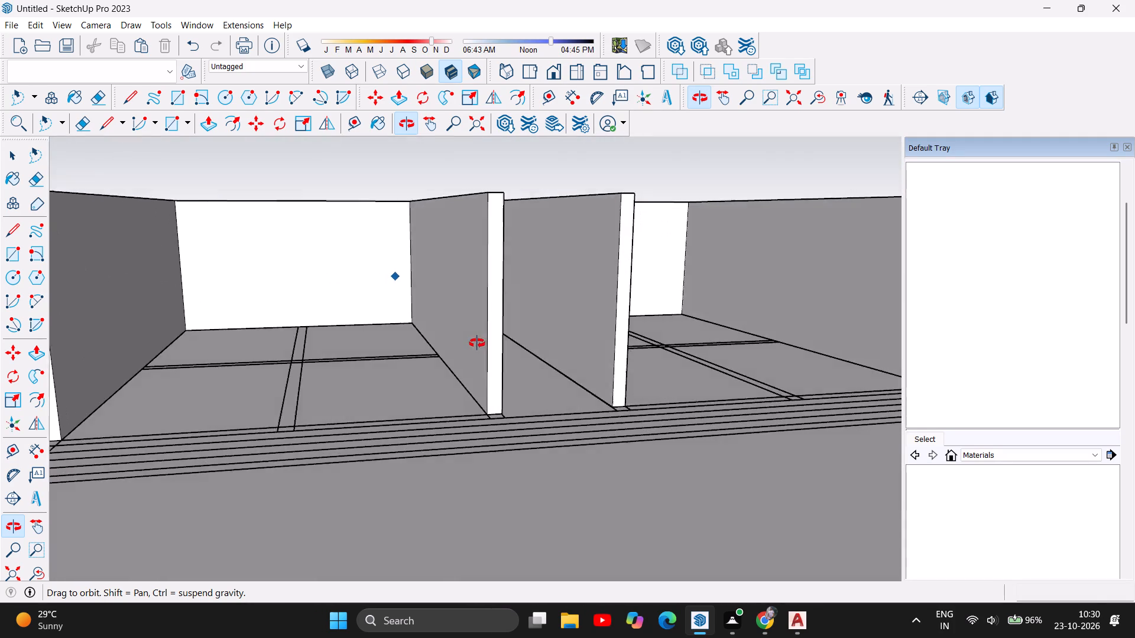
drag(477, 343, 498, 347)
scroll(498, 347, down, 4)
drag(660, 363, 621, 538)
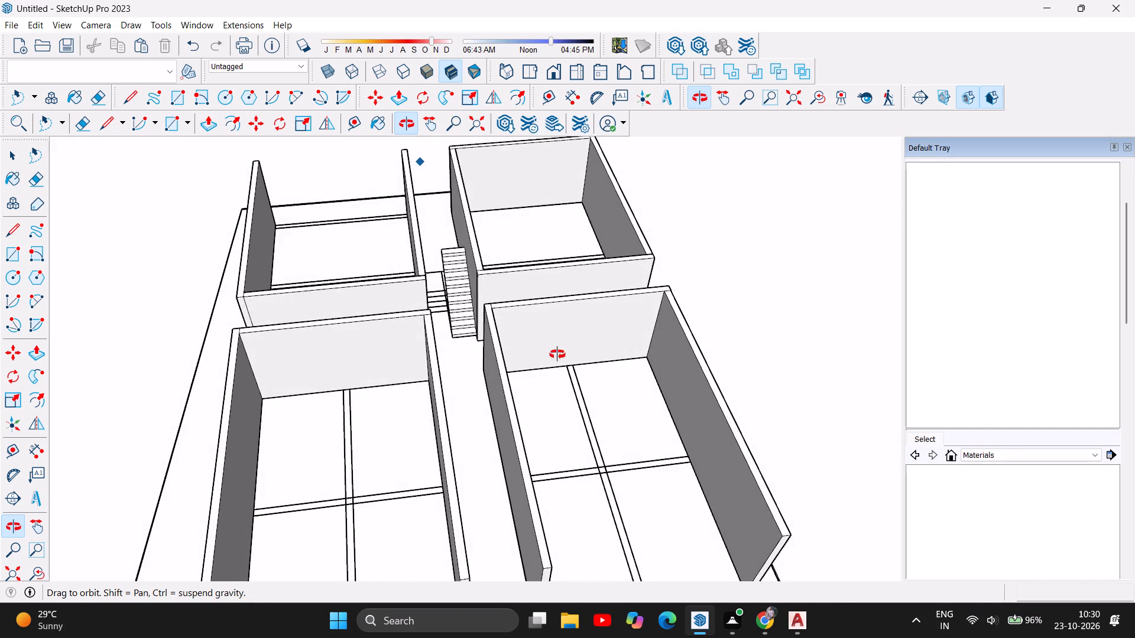
drag(471, 291, 463, 423)
drag(460, 268, 340, 240)
drag(612, 272, 452, 239)
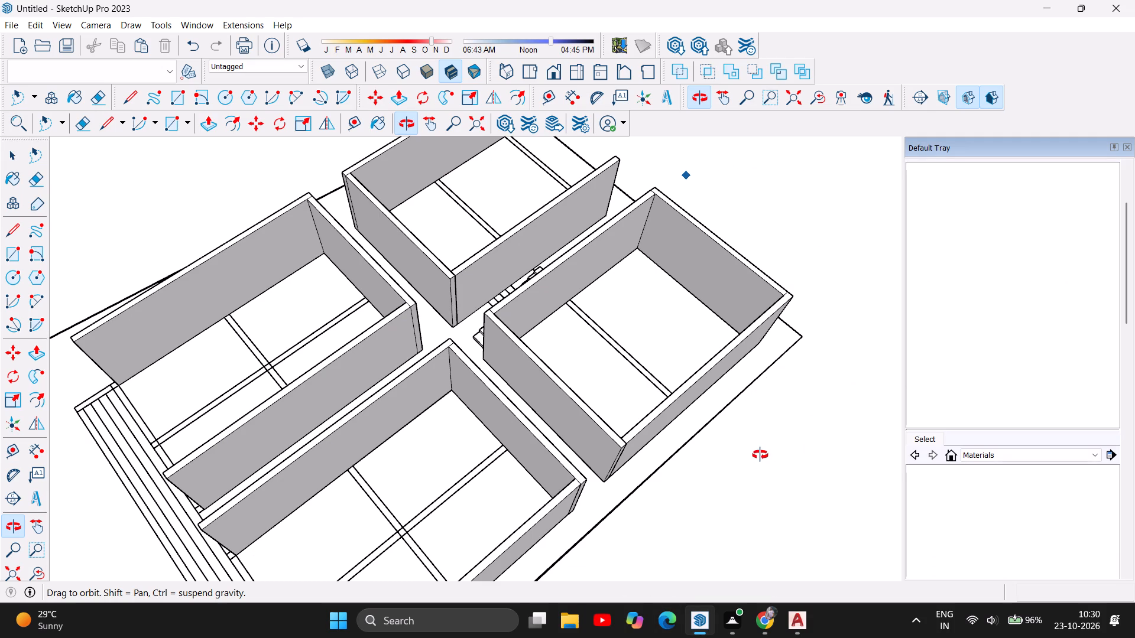
Draw a rectangle about 19' 9" by 9" on the floor strip across the open rear end of the rear shop.
drag(774, 419, 718, 359)
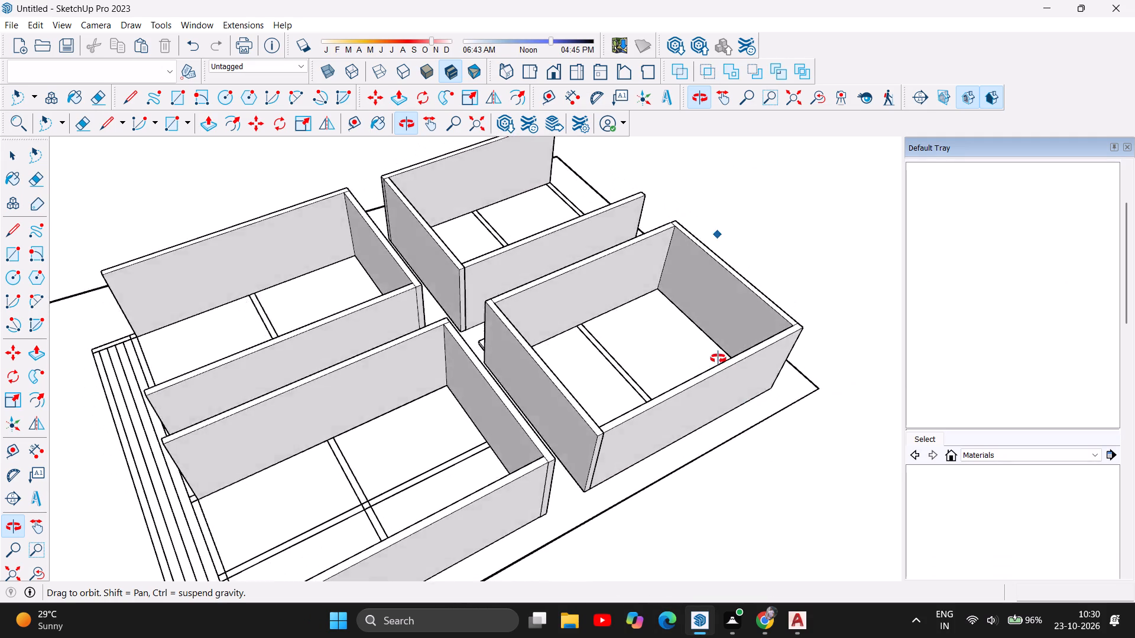
drag(718, 359, 505, 362)
drag(758, 367, 459, 283)
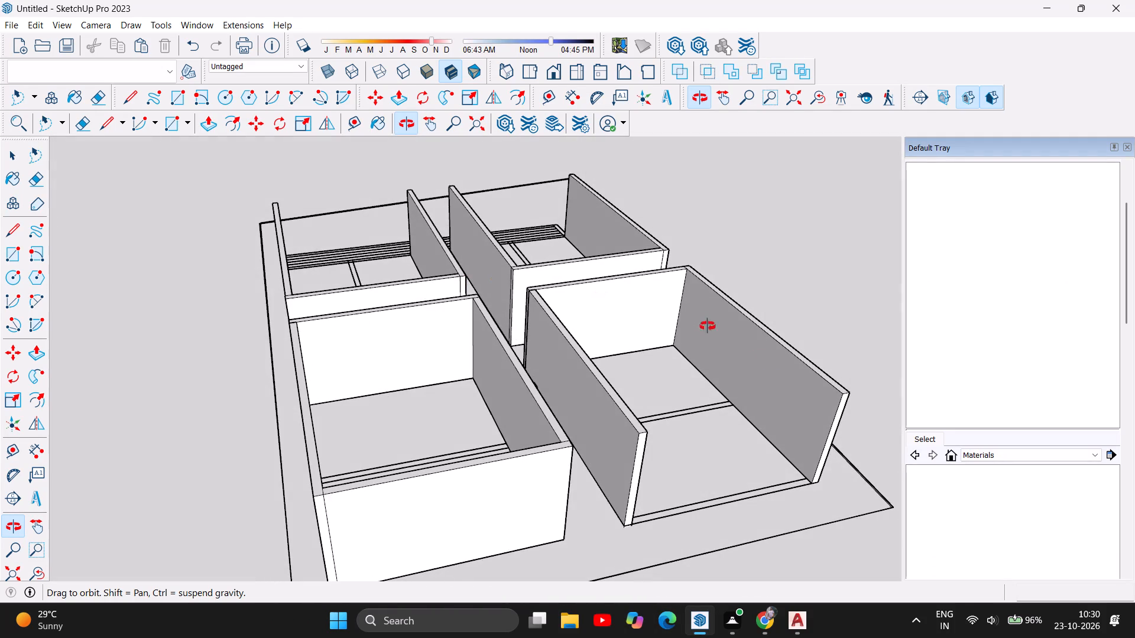
drag(803, 400, 565, 311)
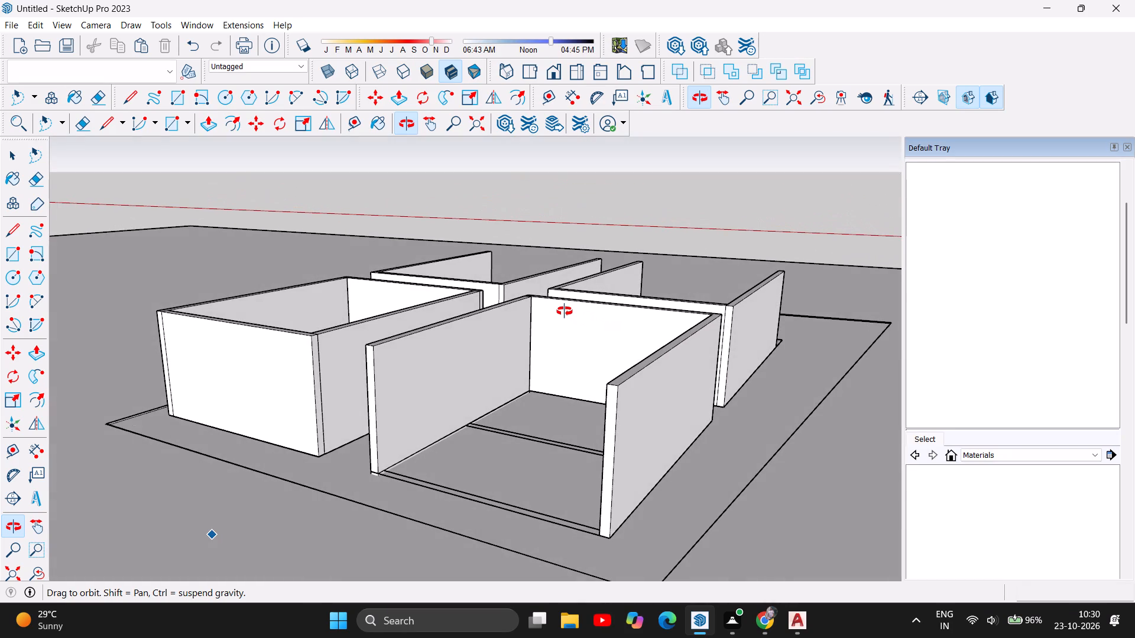
drag(565, 311, 647, 317)
click(647, 317)
drag(620, 476, 624, 508)
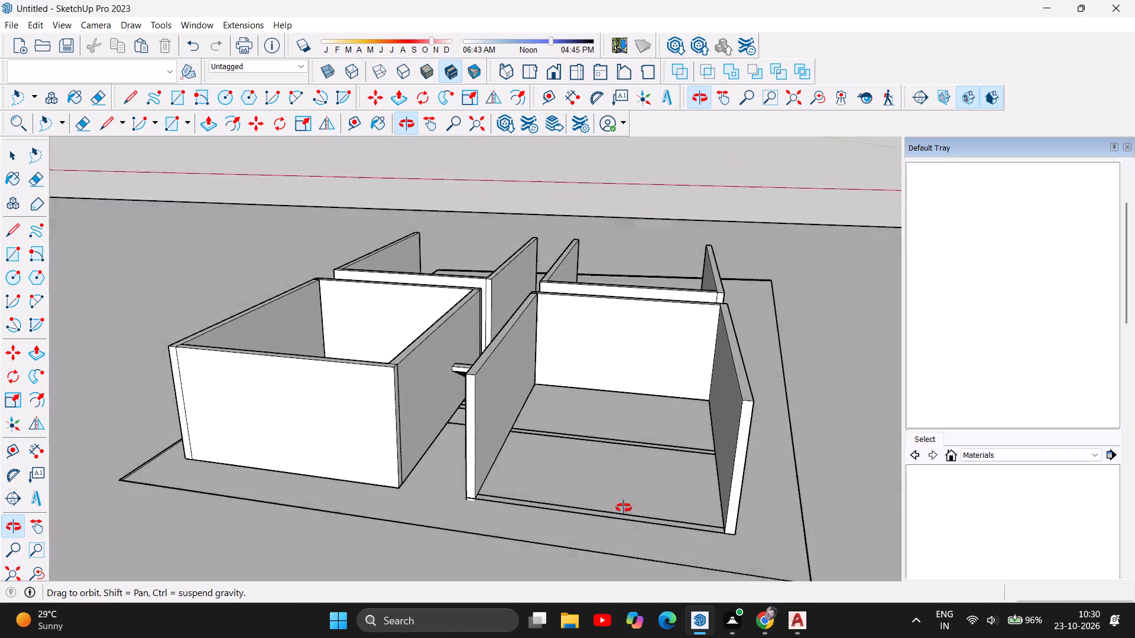
drag(624, 508, 631, 549)
scroll(607, 327, down, 4)
drag(614, 401, 623, 460)
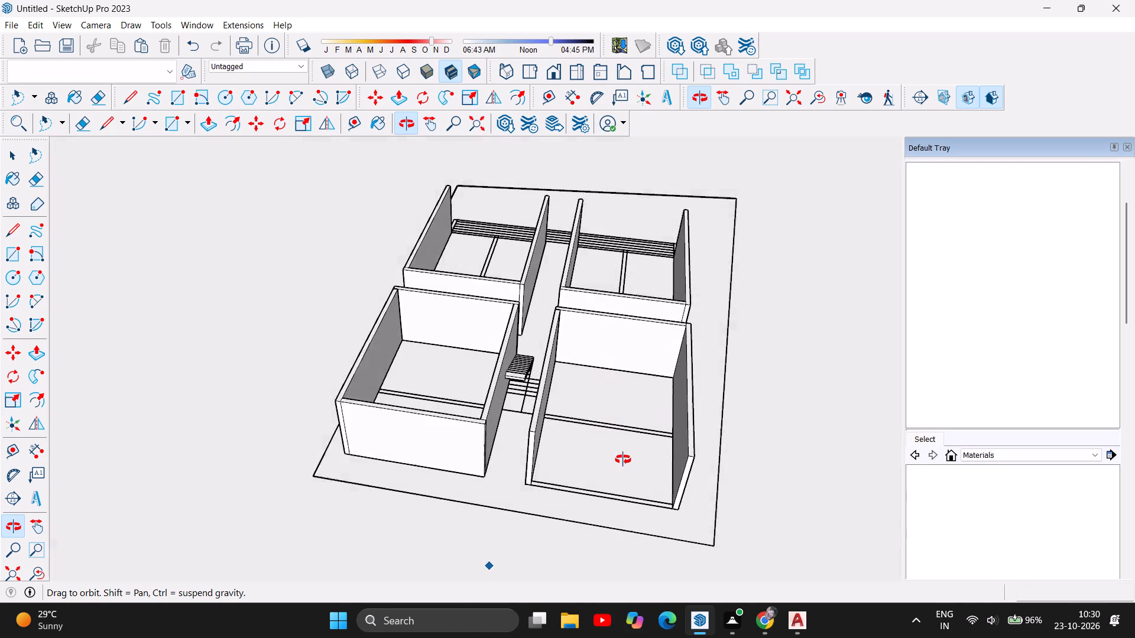
drag(623, 460, 629, 463)
scroll(646, 498, up, 6)
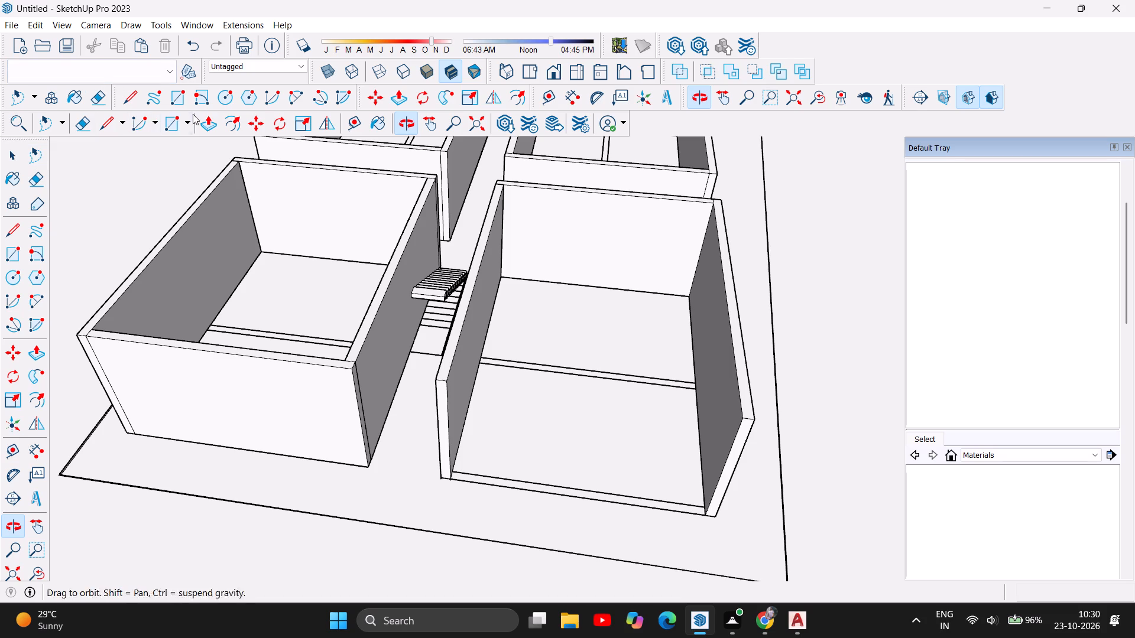
click(181, 102)
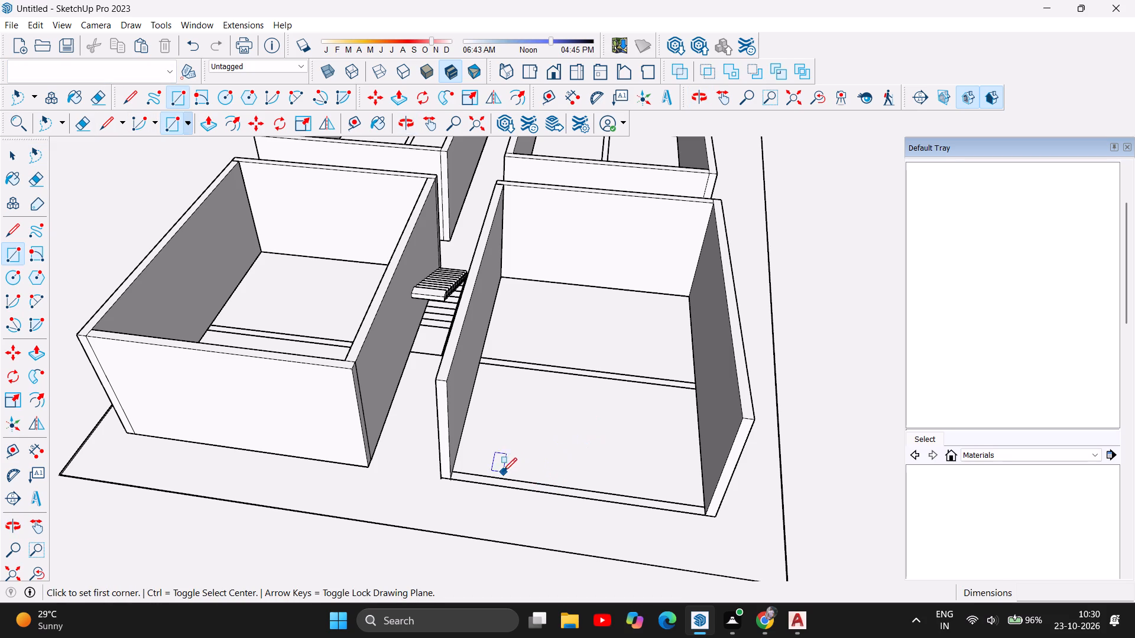
scroll(507, 468, up, 6)
scroll(417, 468, up, 5)
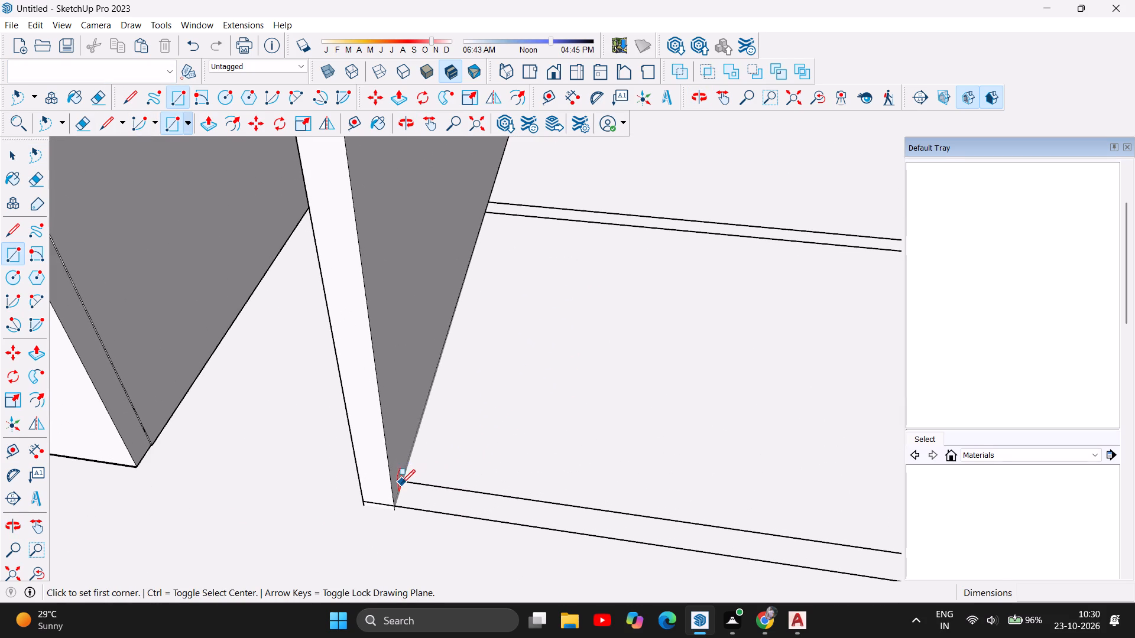
click(406, 479)
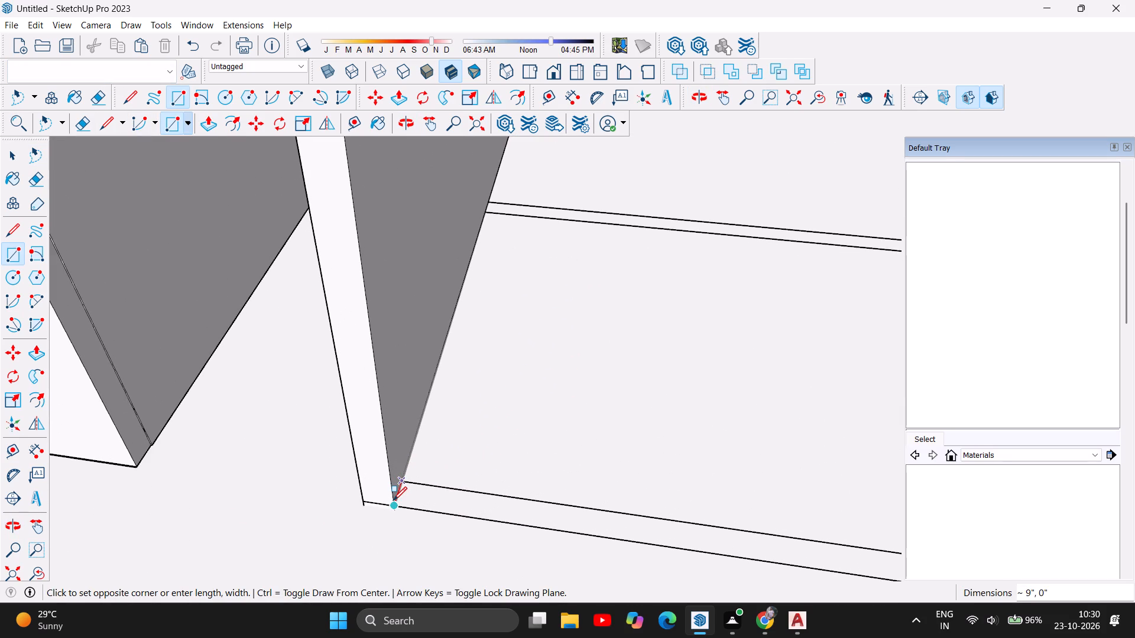
click(393, 504)
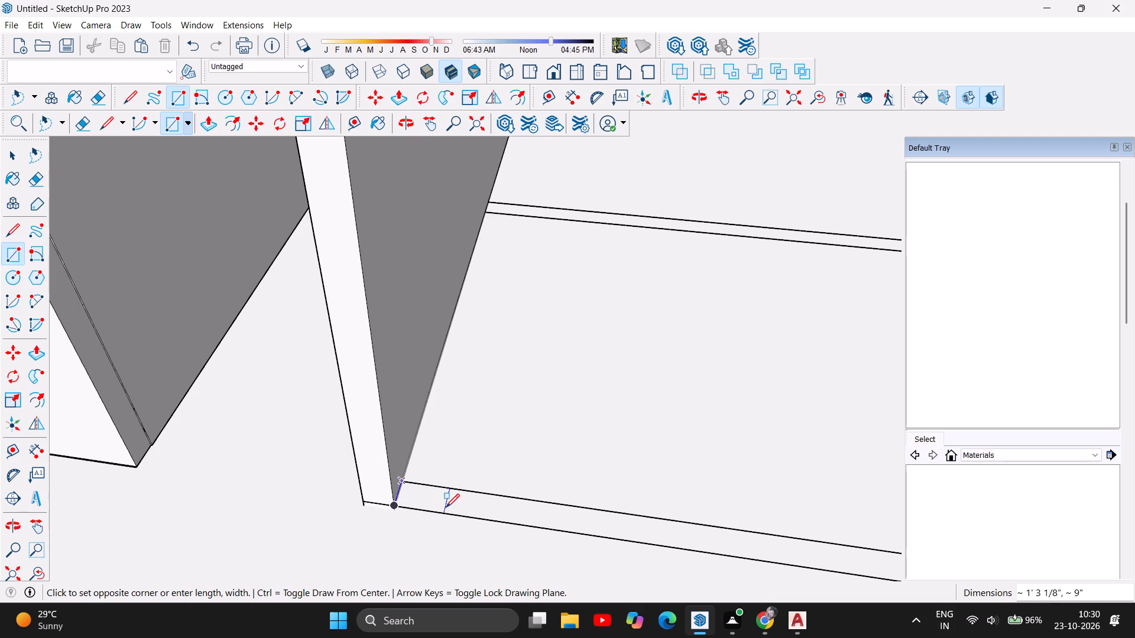
scroll(446, 507, down, 9)
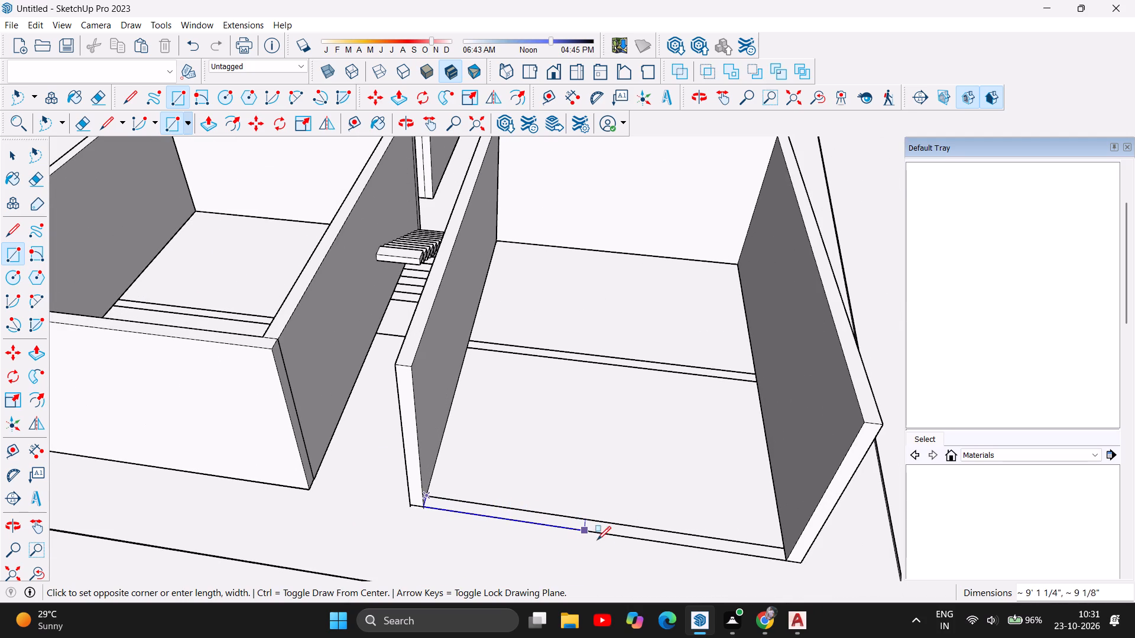
click(787, 563)
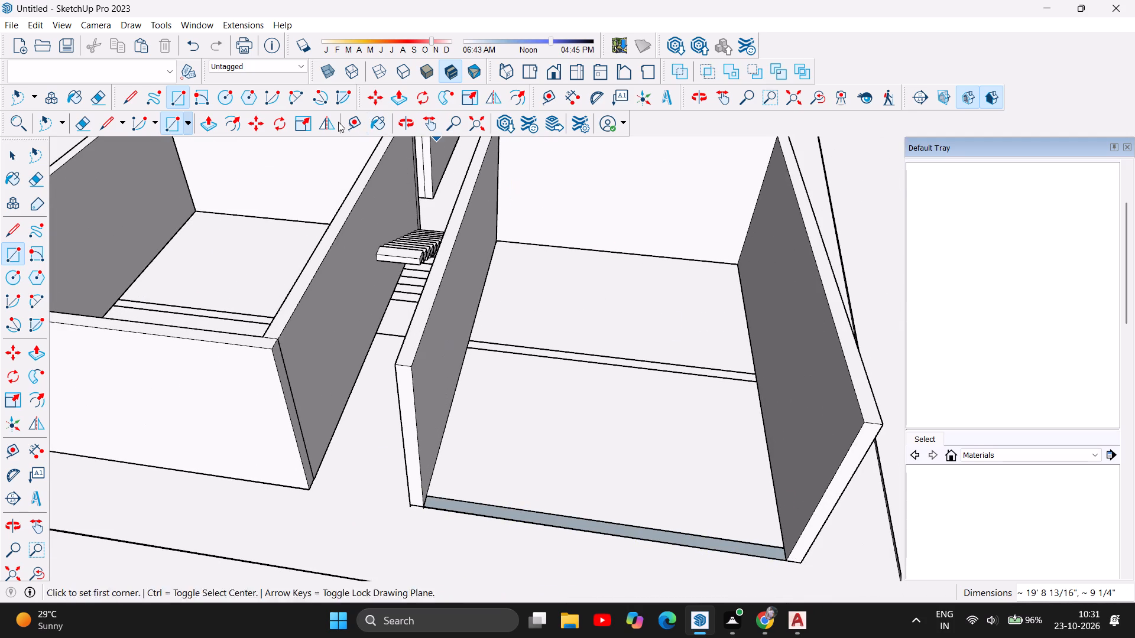
Push/Pull the new floor strip up 11' to form the rear shop's missing back wall.
click(205, 122)
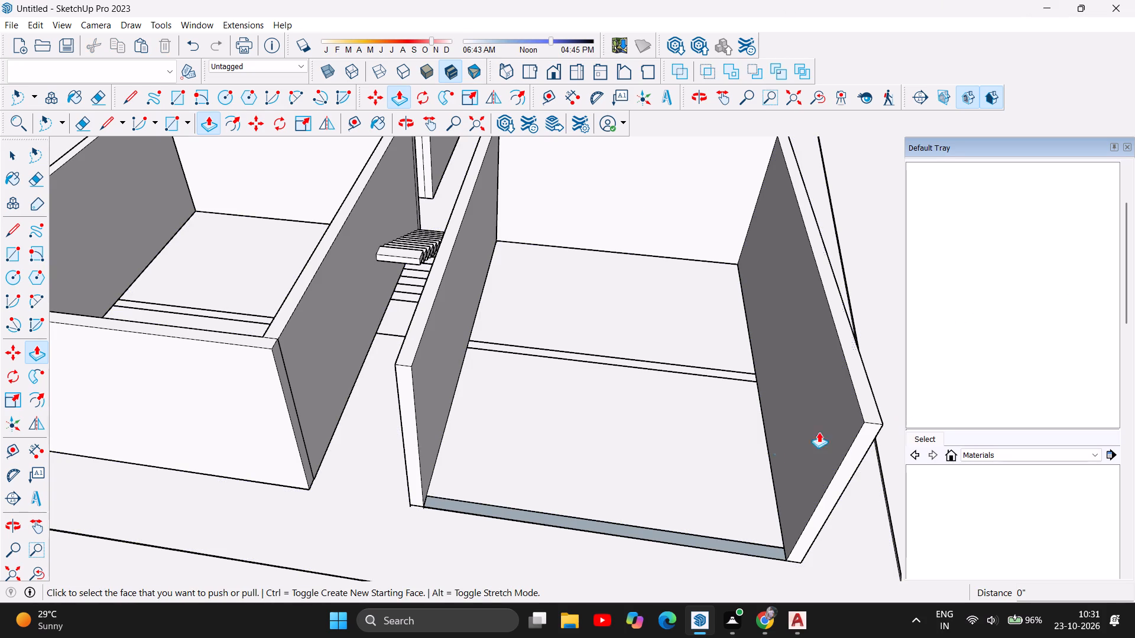
scroll(651, 529, up, 6)
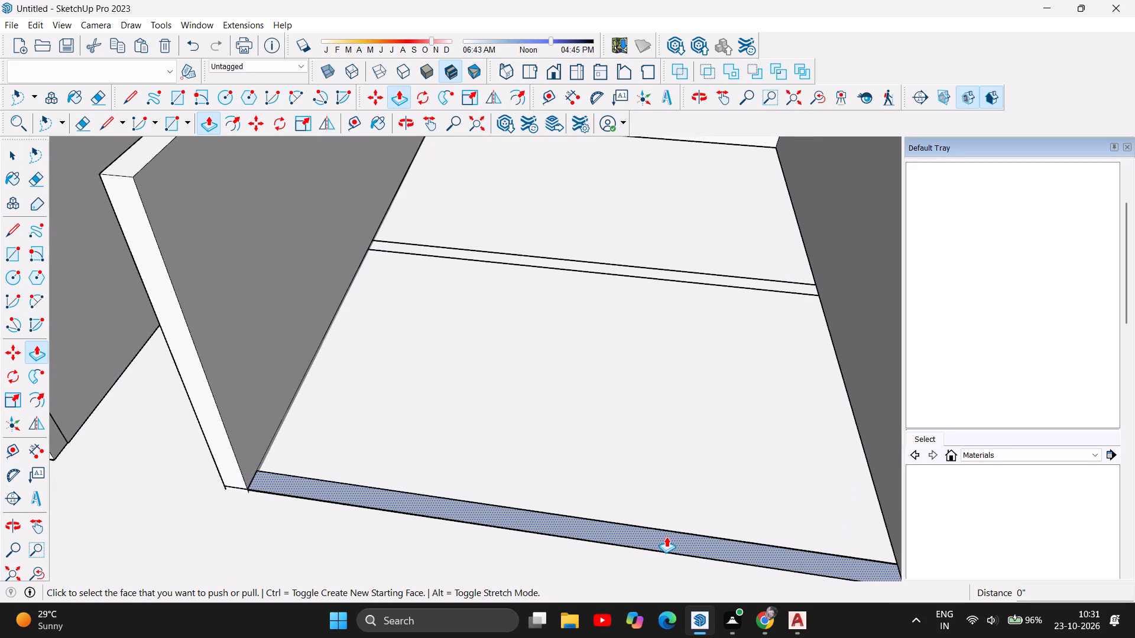
click(667, 535)
scroll(667, 535, up, 1)
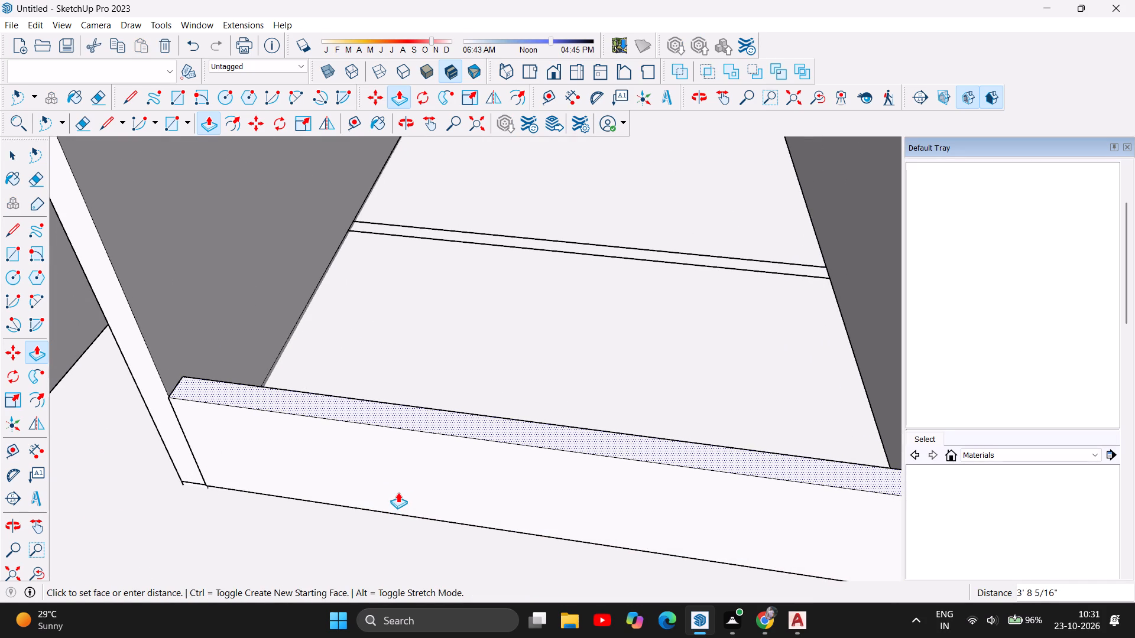
text(11)
key(apostrophe)
key(Return)
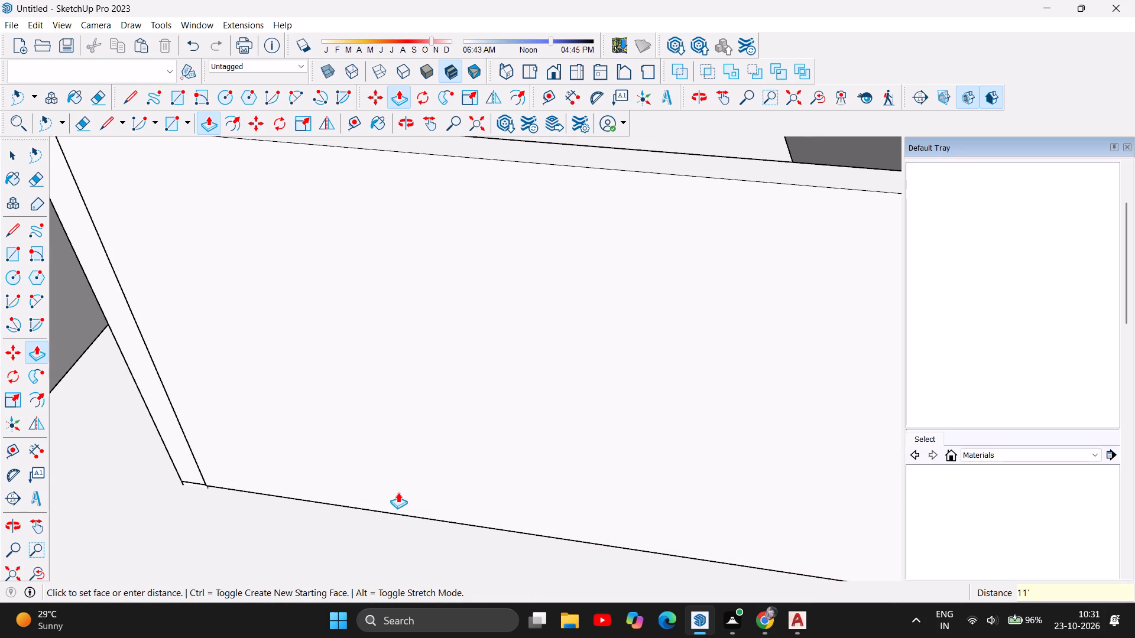
scroll(519, 508, down, 4)
scroll(651, 320, down, 10)
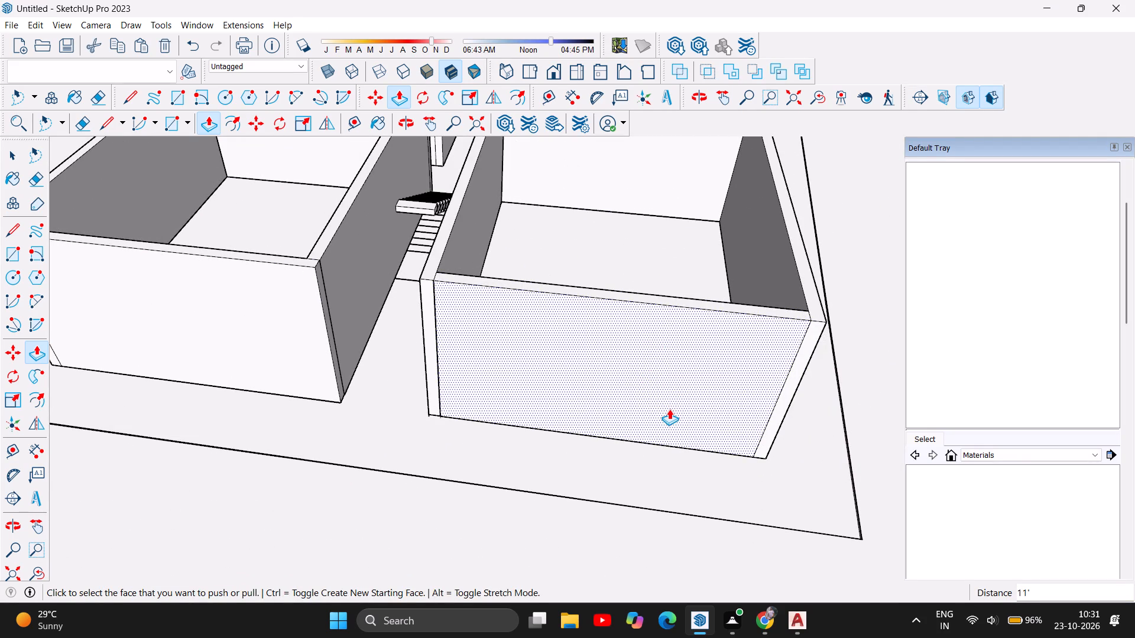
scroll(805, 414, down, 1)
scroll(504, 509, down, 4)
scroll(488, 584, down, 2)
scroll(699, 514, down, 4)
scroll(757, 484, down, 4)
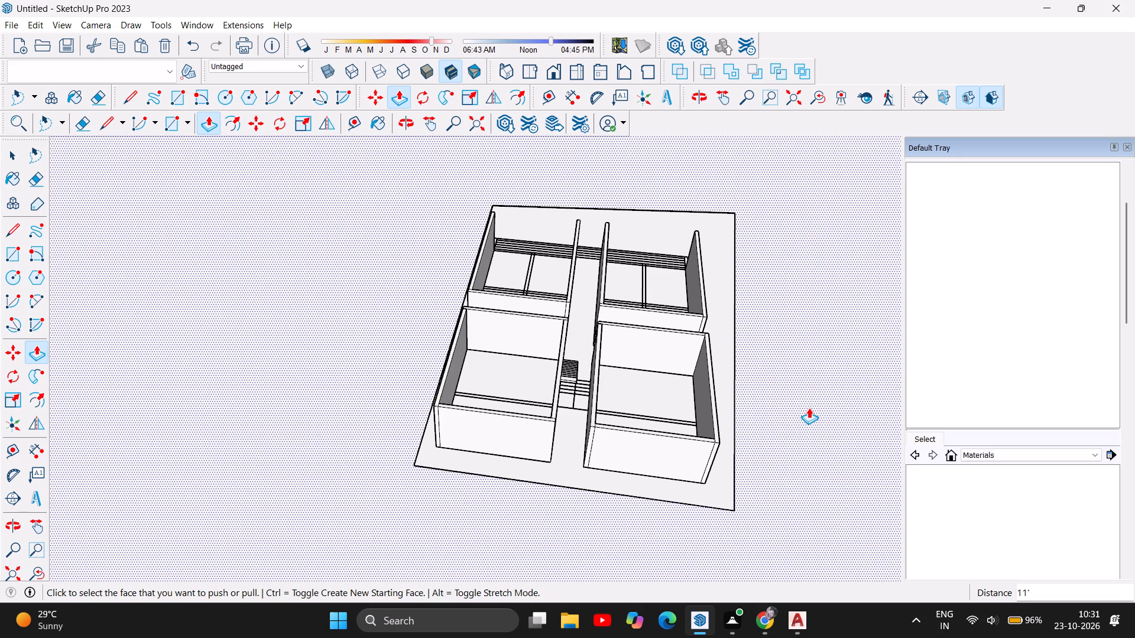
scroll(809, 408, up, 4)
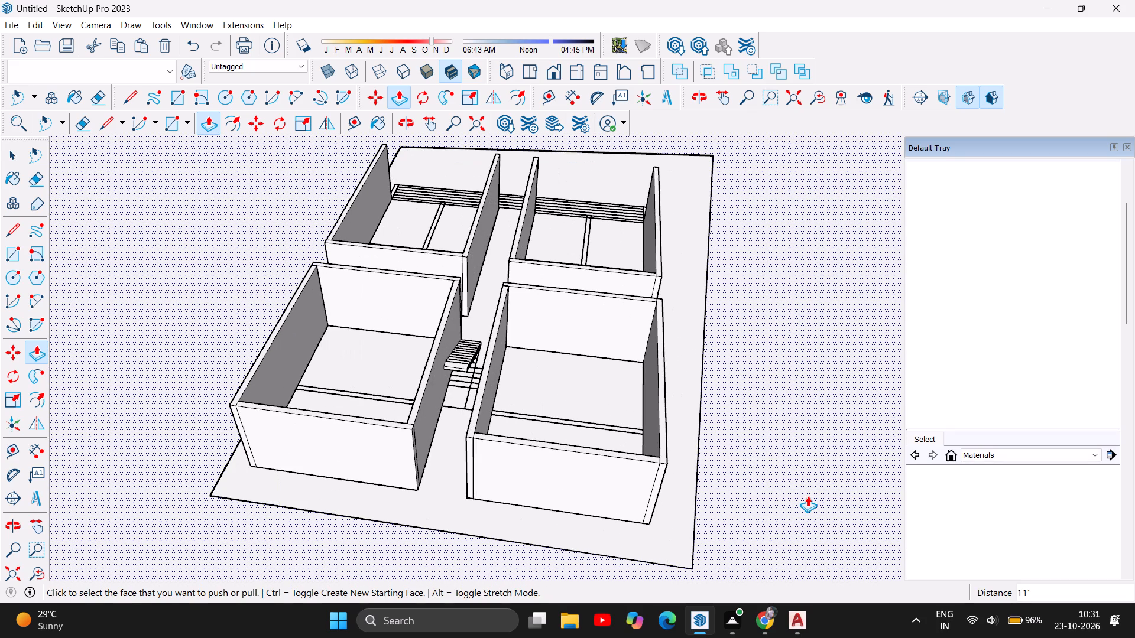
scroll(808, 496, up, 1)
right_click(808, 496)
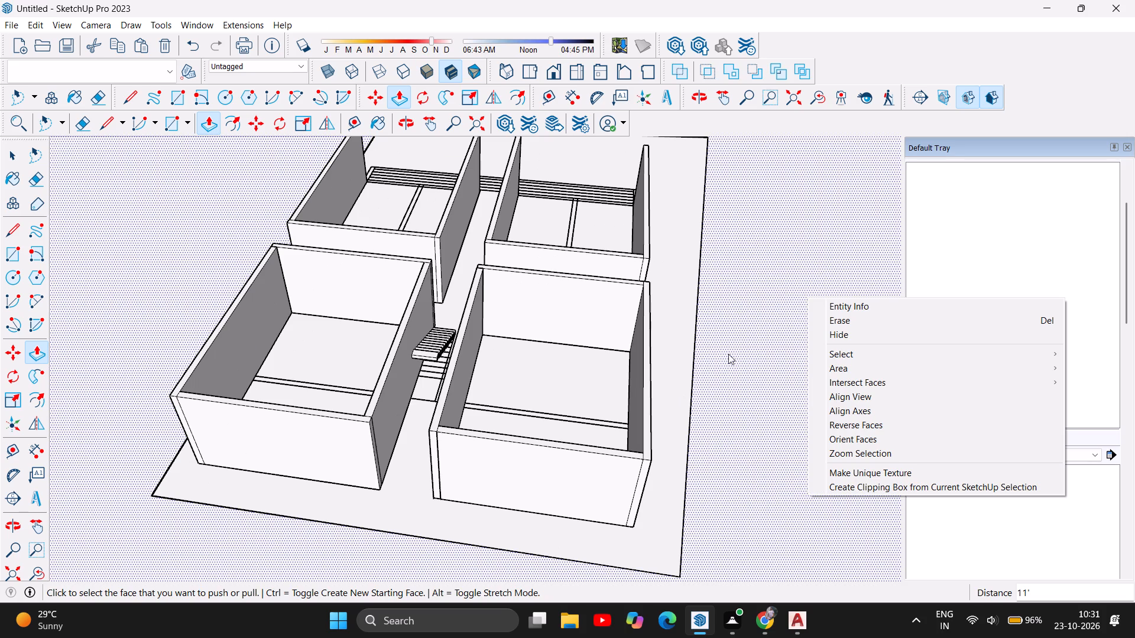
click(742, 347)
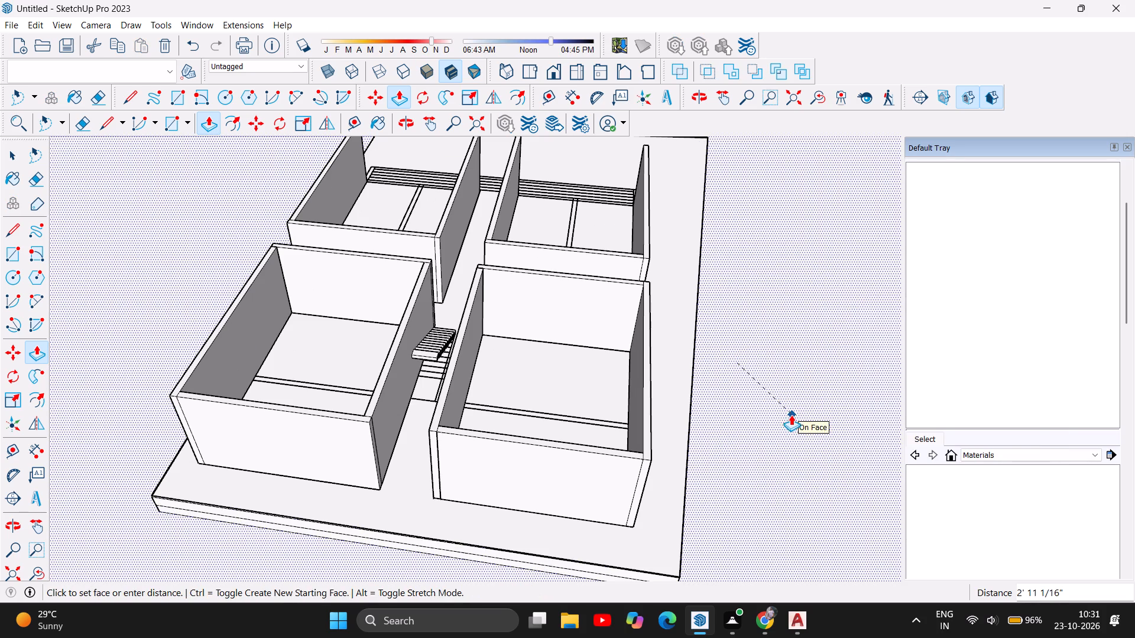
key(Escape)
Examine the building's placement on the whole ground slab from above and from several sides.
scroll(749, 429, down, 5)
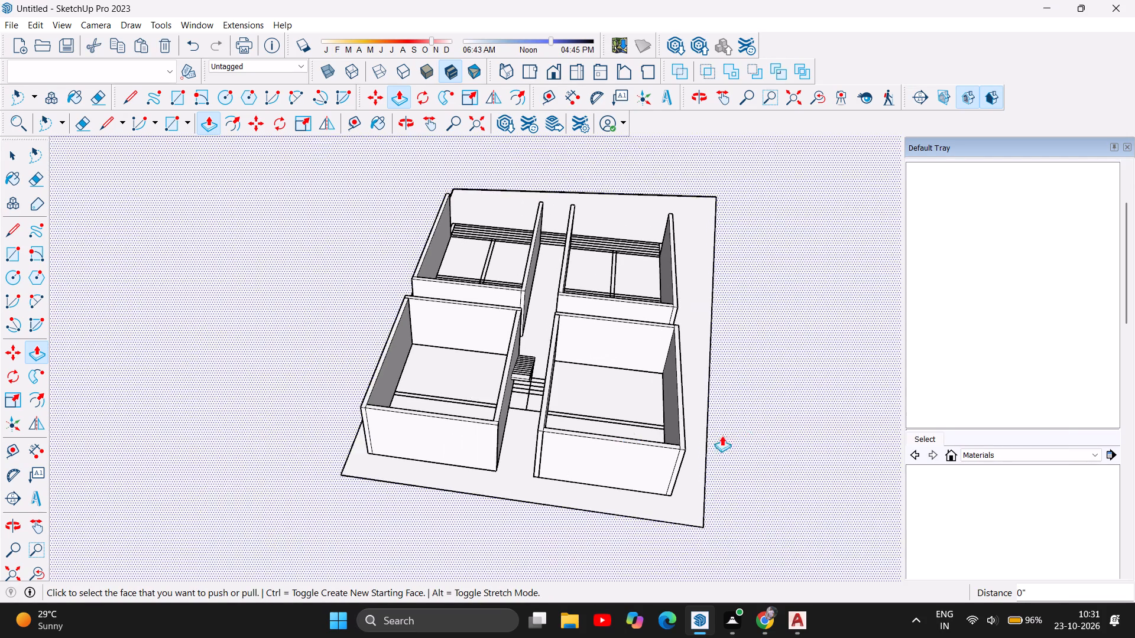
scroll(472, 499, down, 16)
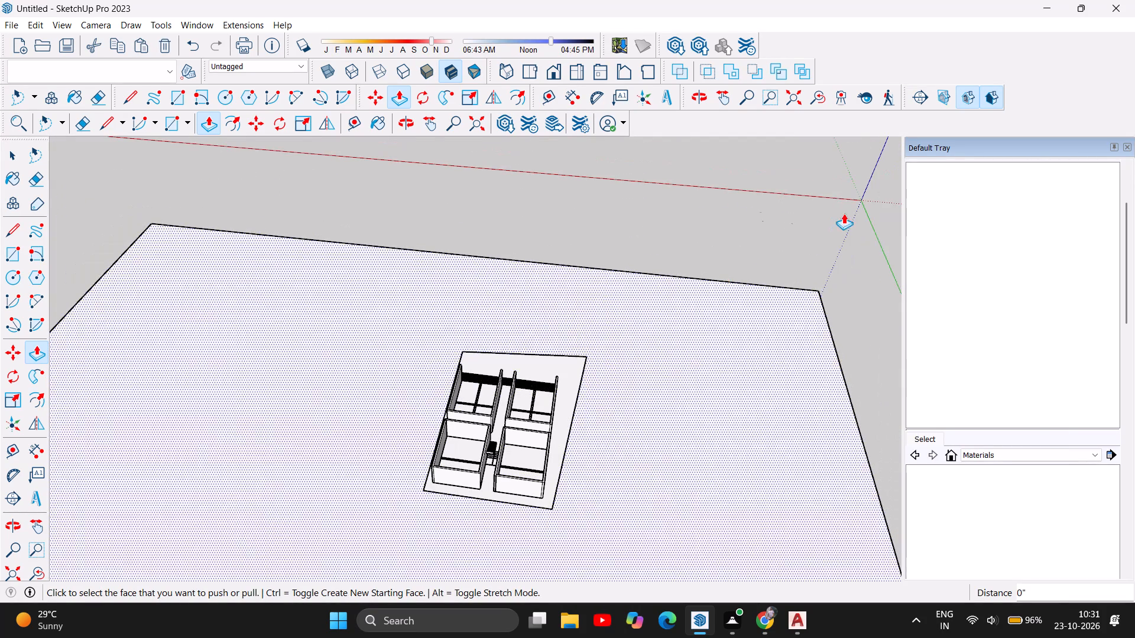
scroll(627, 261, down, 11)
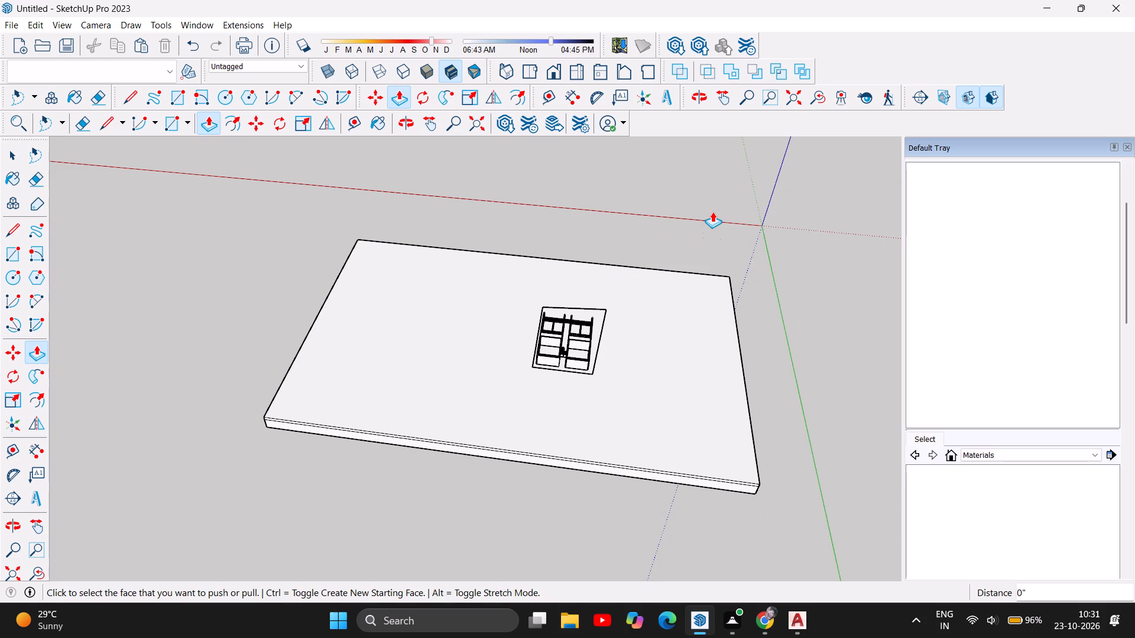
click(406, 123)
drag(715, 358, 433, 349)
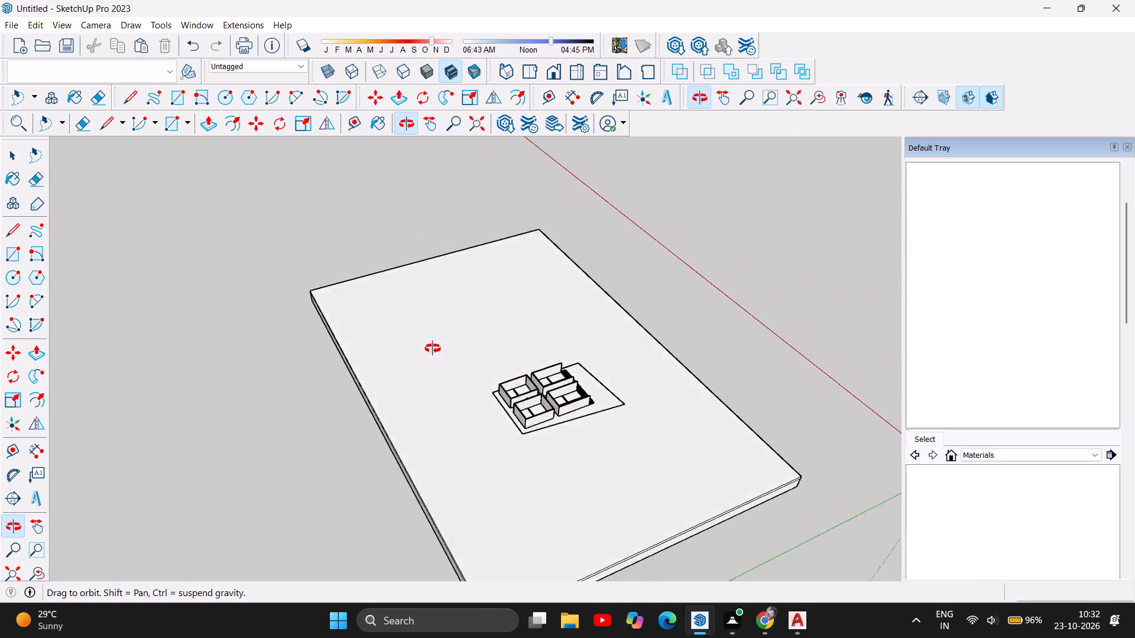
drag(433, 349, 300, 320)
drag(619, 383, 375, 340)
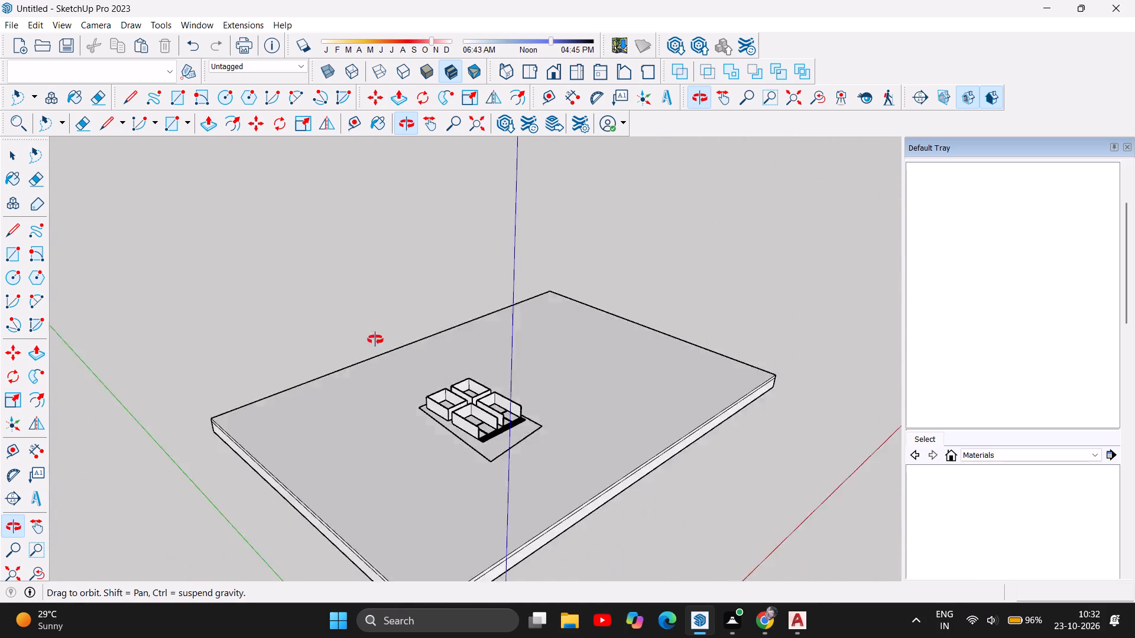
drag(375, 340, 156, 288)
Examine the front shops, corridor staircase and entrance step lines from the front, at low and raised angles.
scroll(421, 386, up, 6)
scroll(444, 434, up, 6)
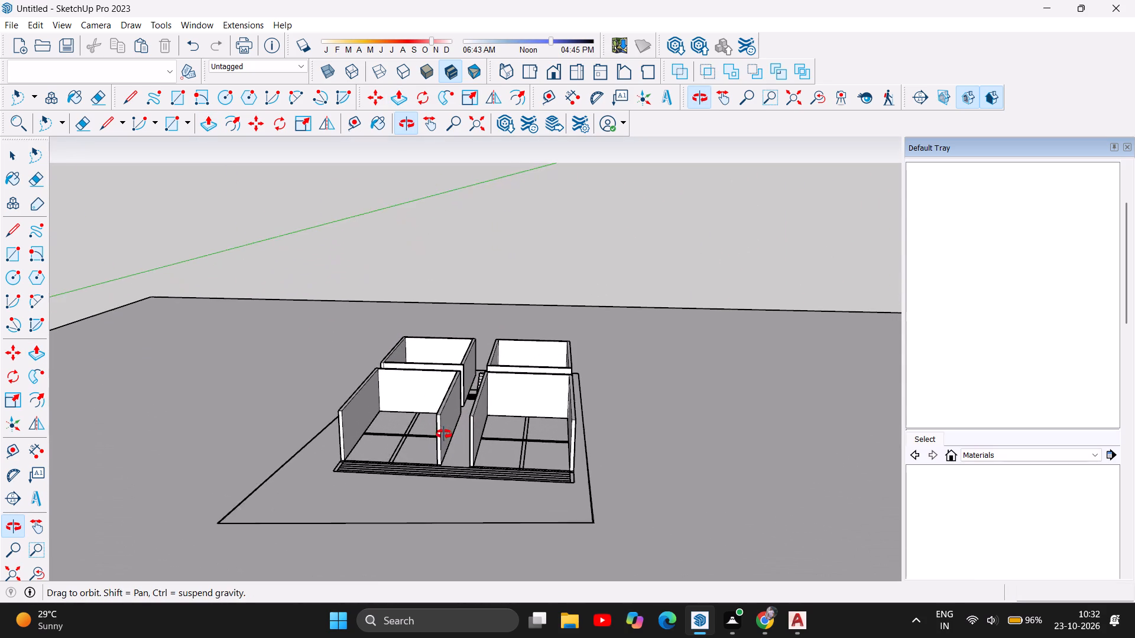
scroll(423, 497, up, 15)
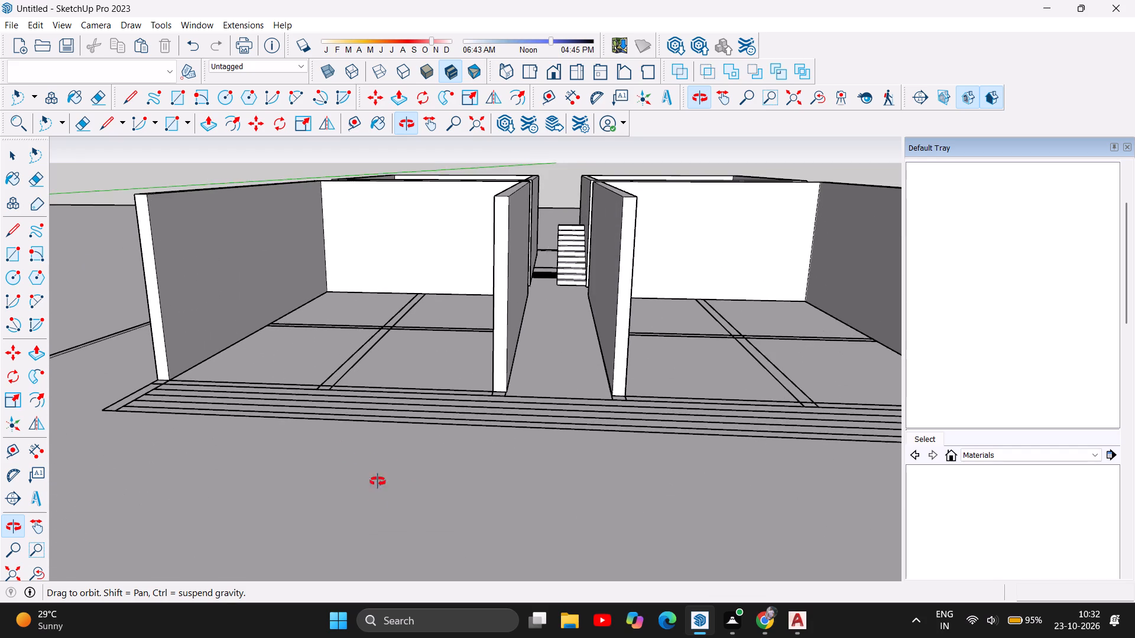
drag(344, 461, 610, 403)
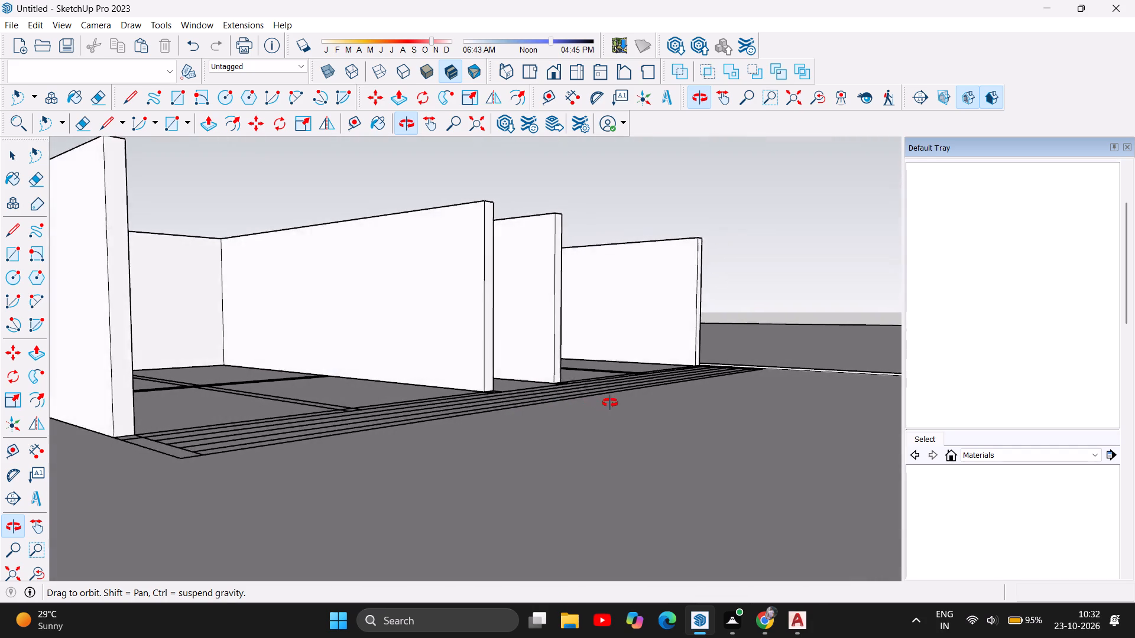
drag(610, 403, 719, 428)
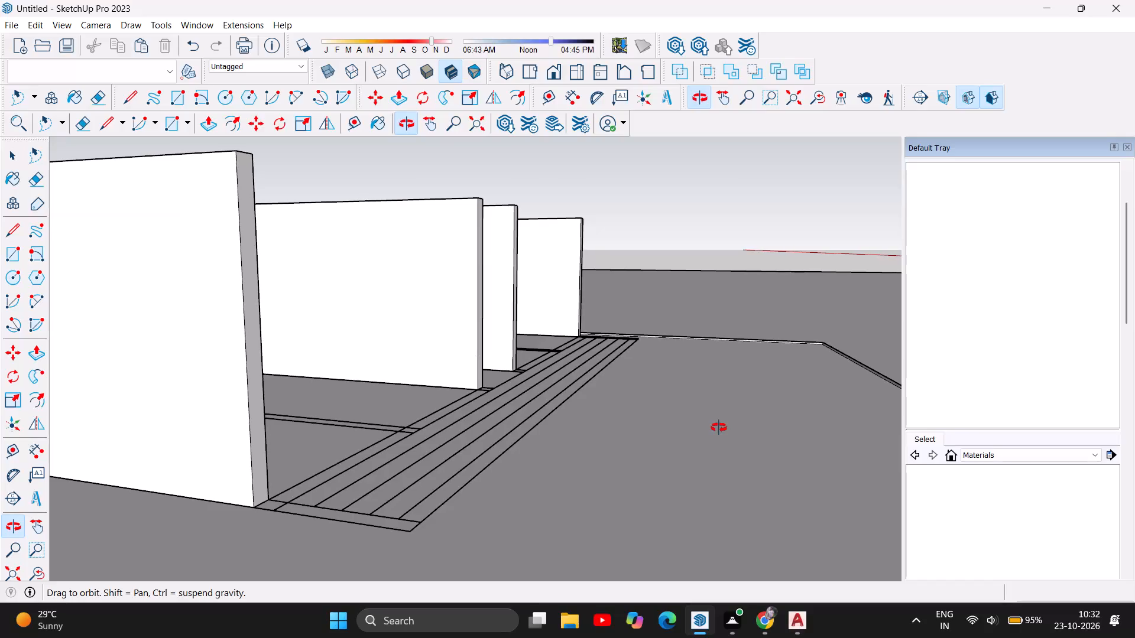
drag(719, 428, 667, 429)
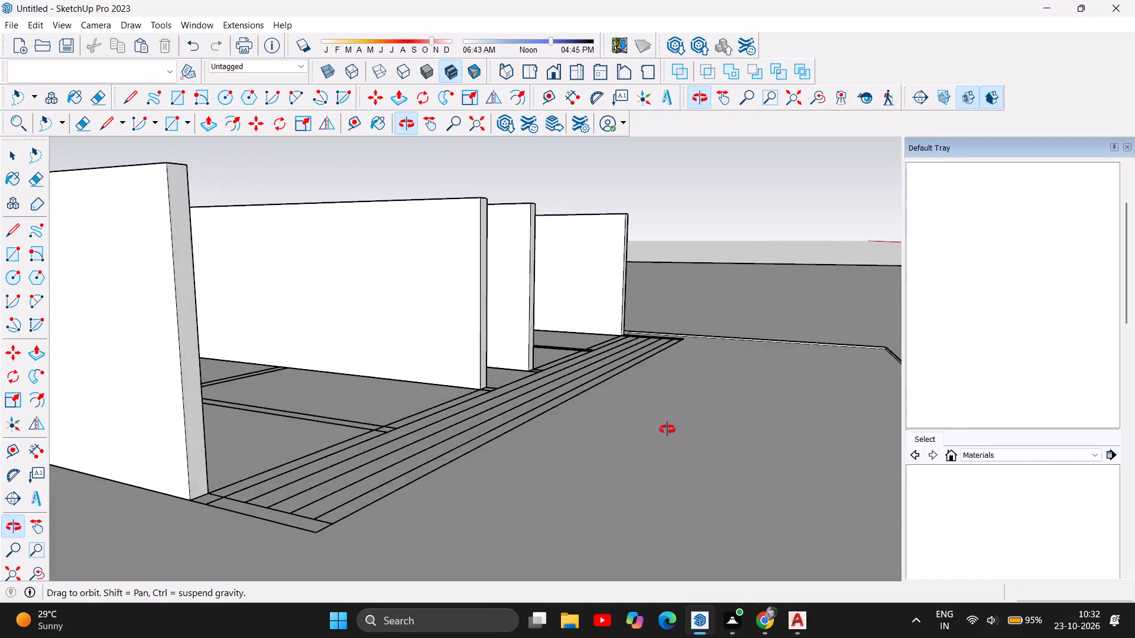
drag(667, 429, 411, 434)
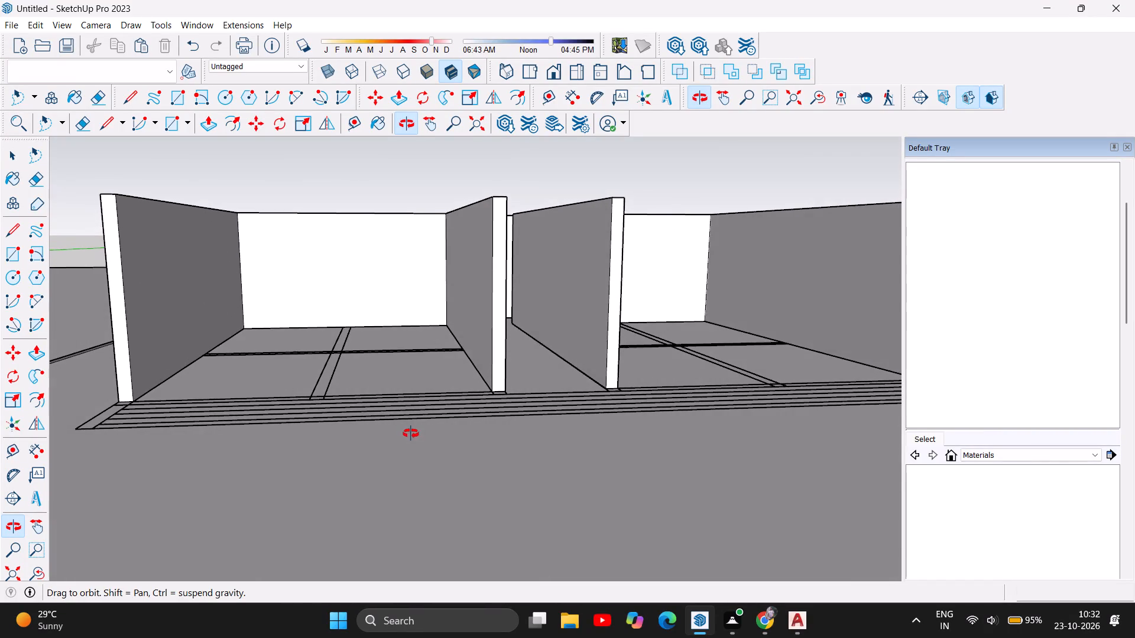
drag(411, 434, 357, 510)
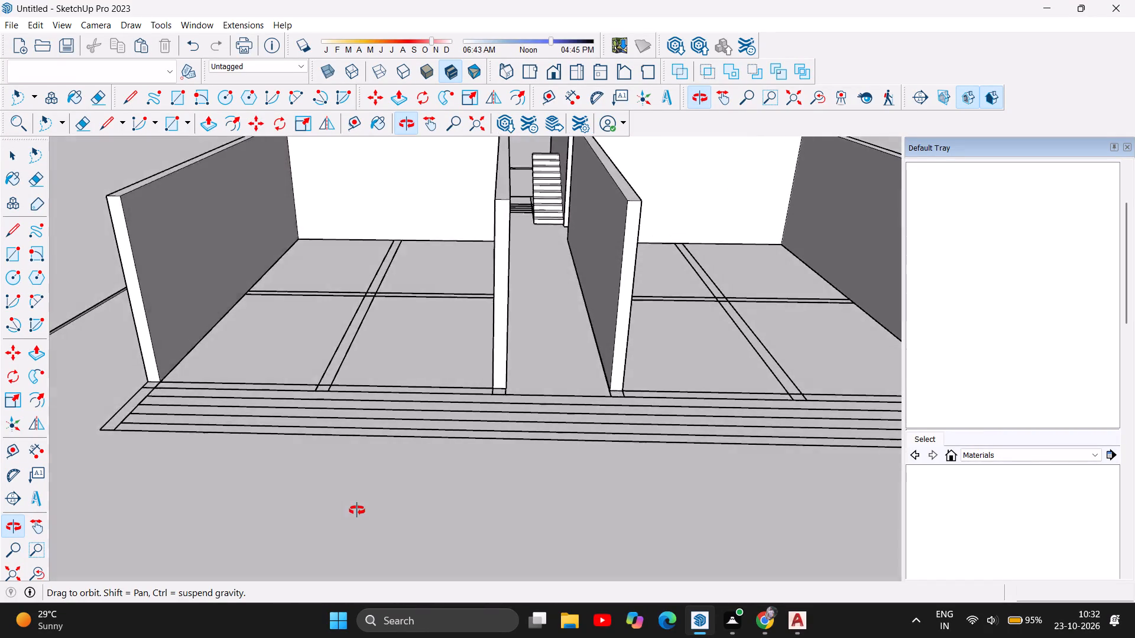
drag(357, 510, 338, 490)
scroll(728, 548, down, 4)
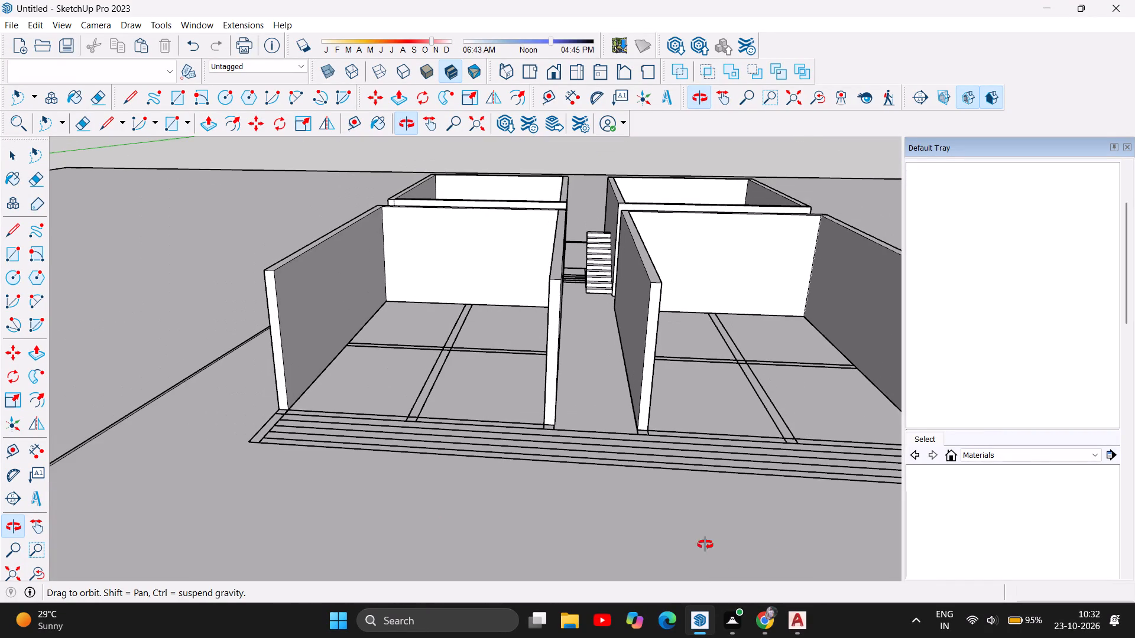
scroll(531, 499, down, 6)
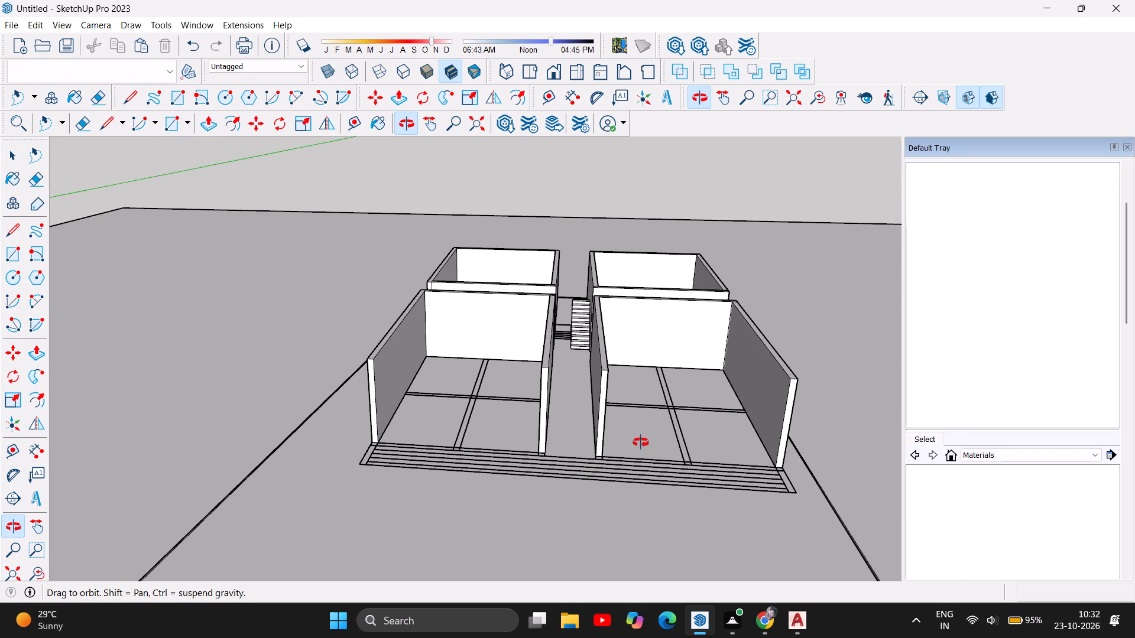
Examine the corridor staircase and its landing lines between the shops up close from the front and slightly to each side.
scroll(570, 295, up, 5)
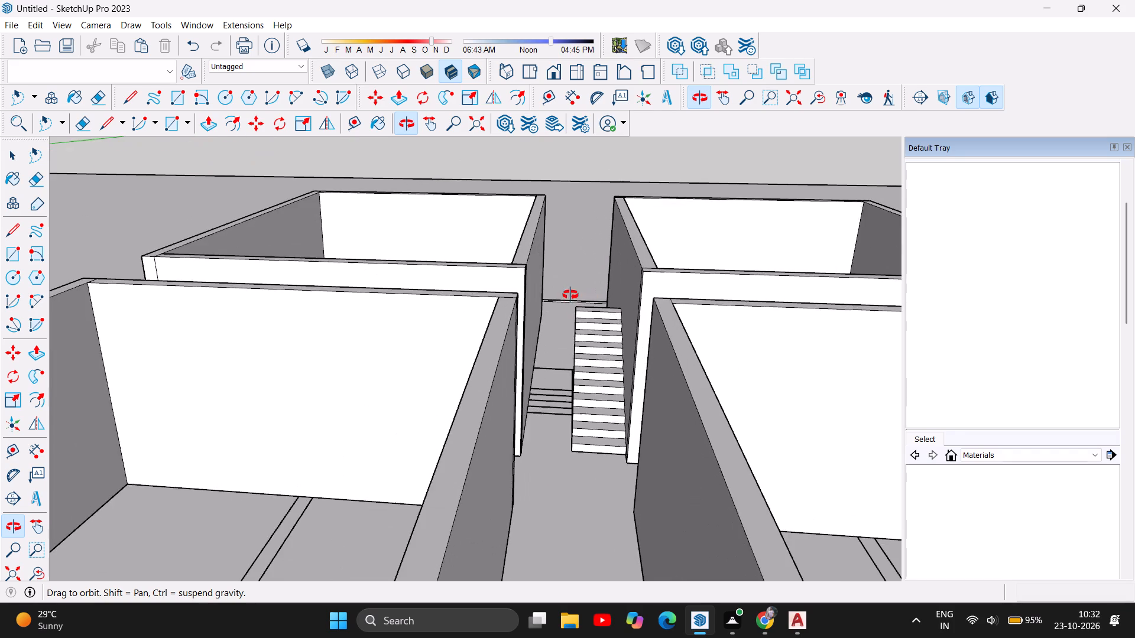
scroll(570, 295, up, 6)
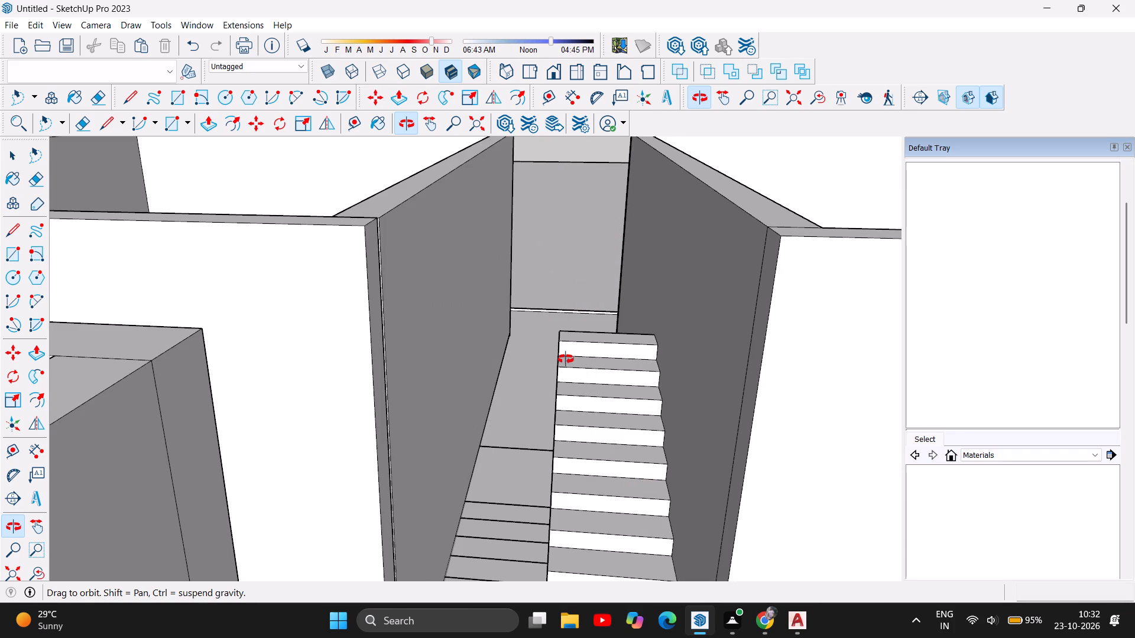
scroll(566, 359, down, 7)
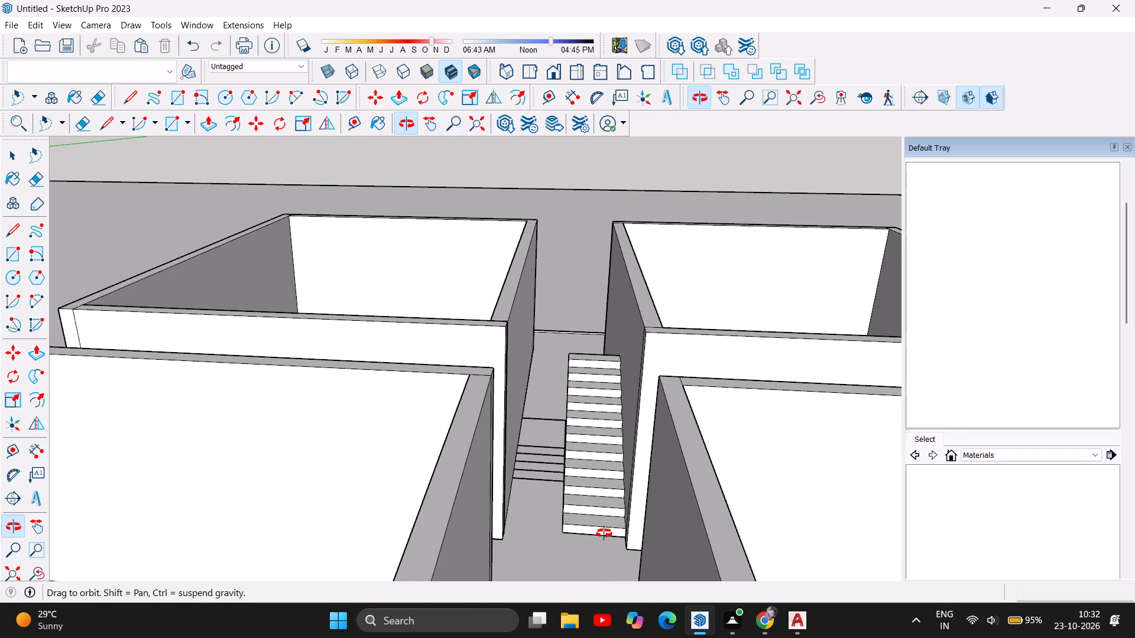
scroll(604, 533, up, 2)
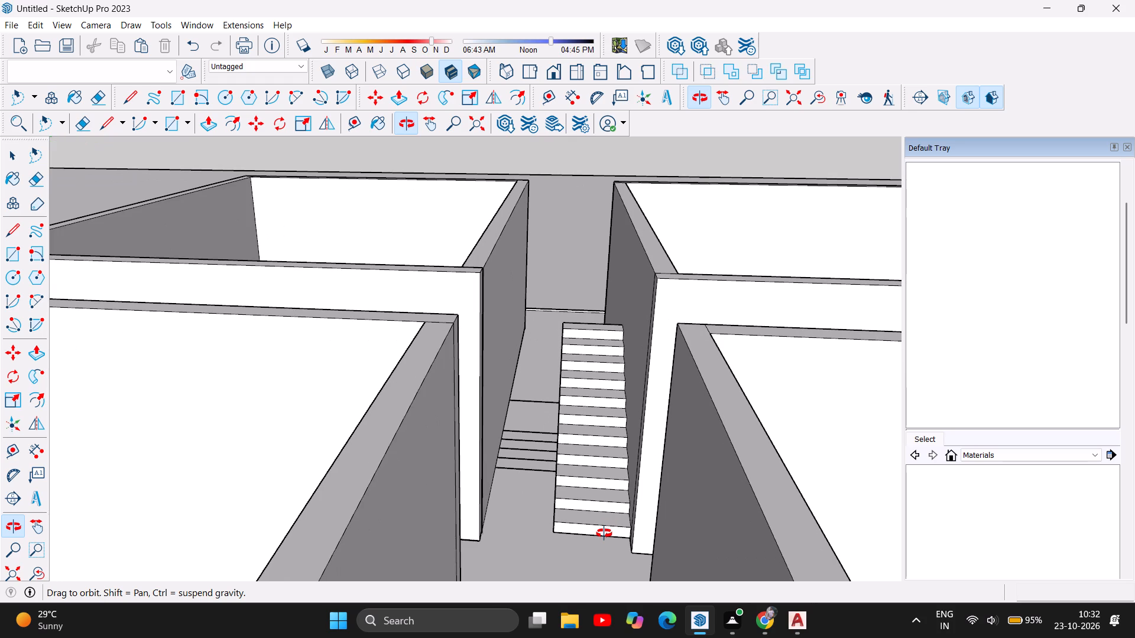
drag(550, 521, 593, 533)
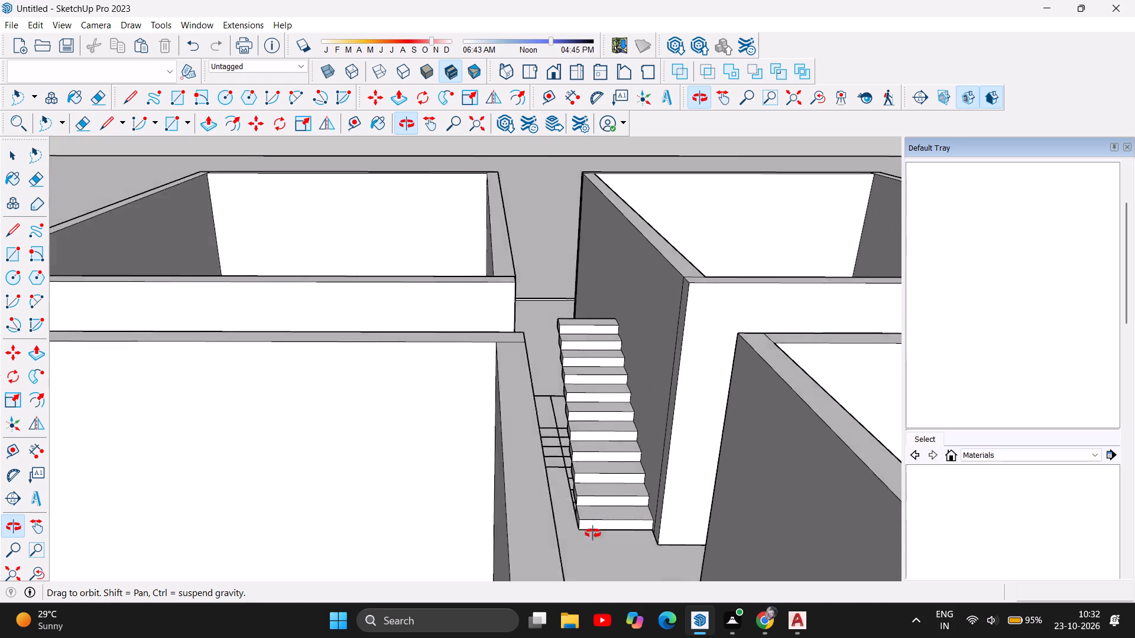
drag(593, 533, 497, 502)
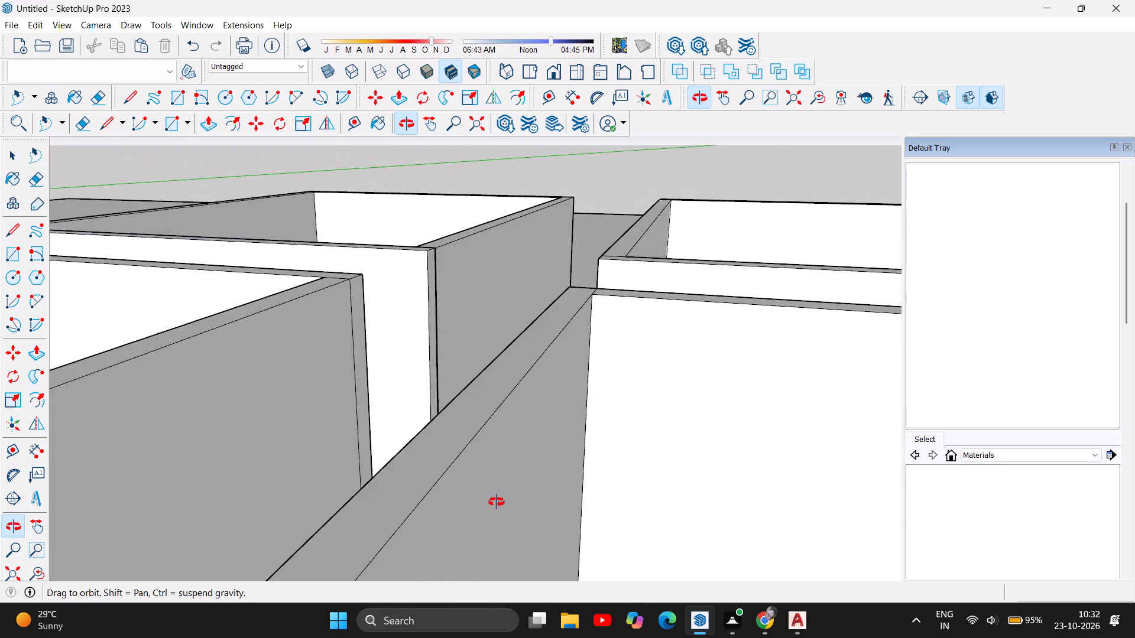
drag(497, 502, 555, 511)
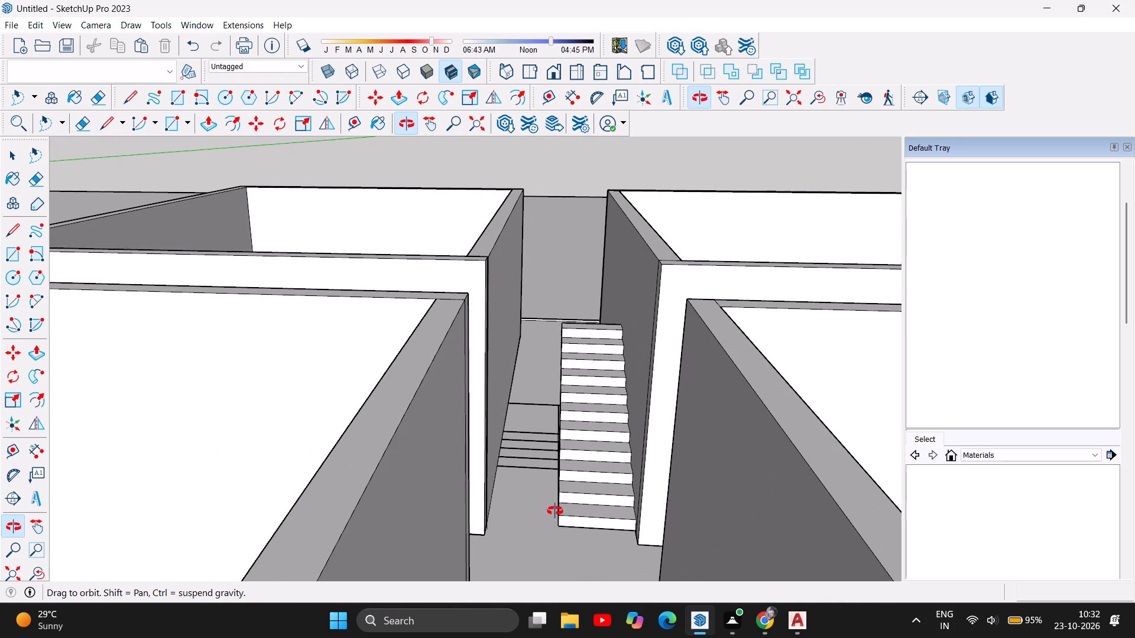
drag(555, 511, 569, 504)
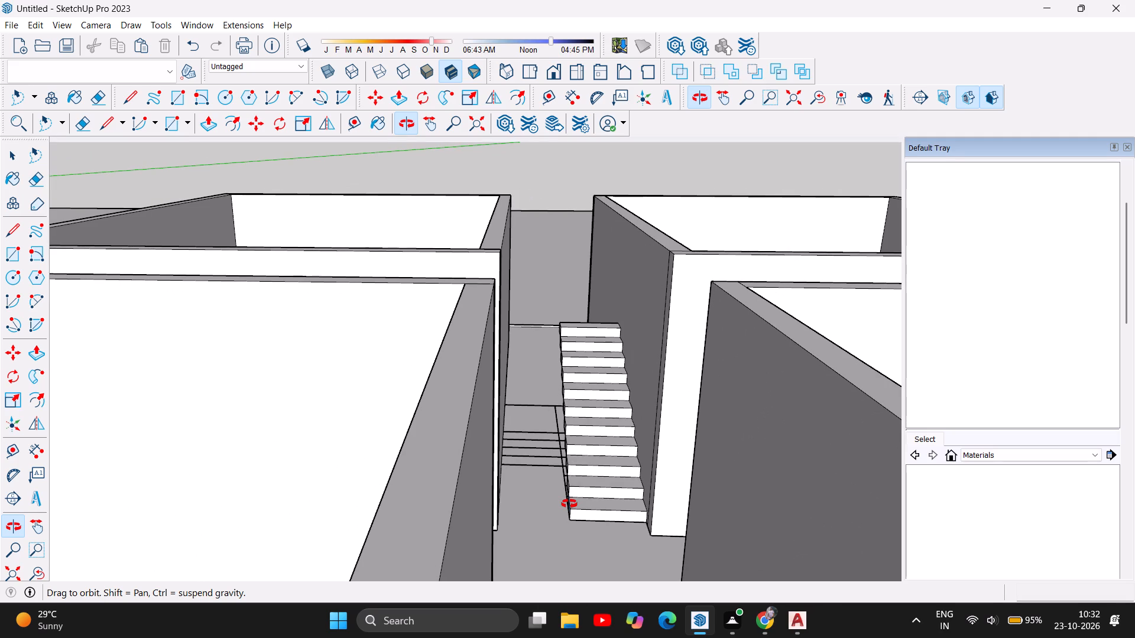
scroll(527, 363, down, 3)
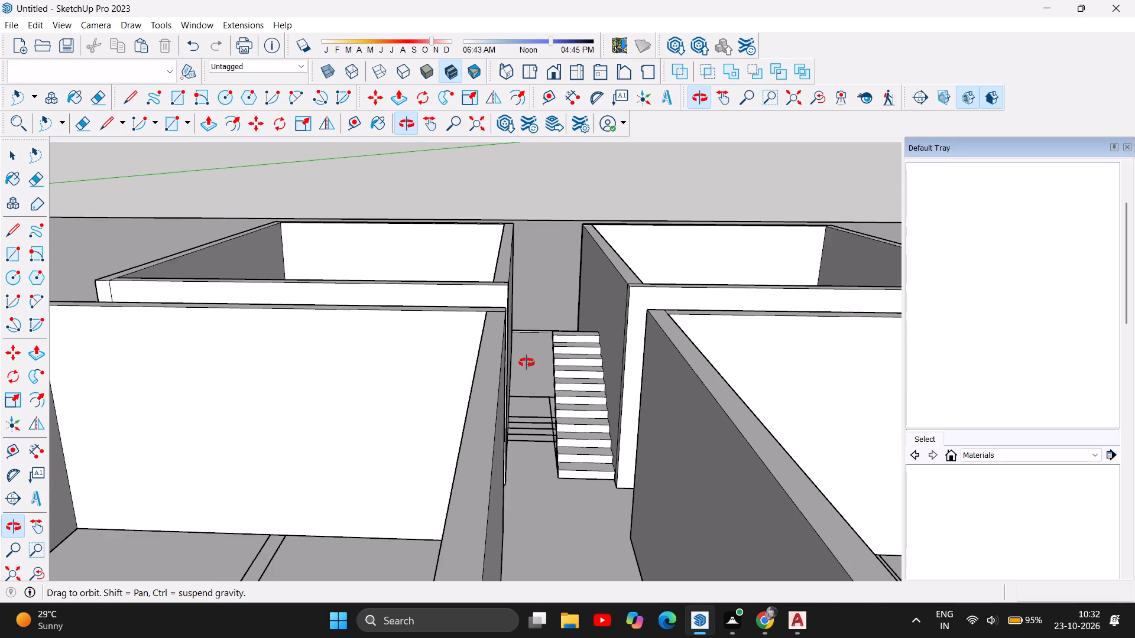
scroll(562, 382, down, 3)
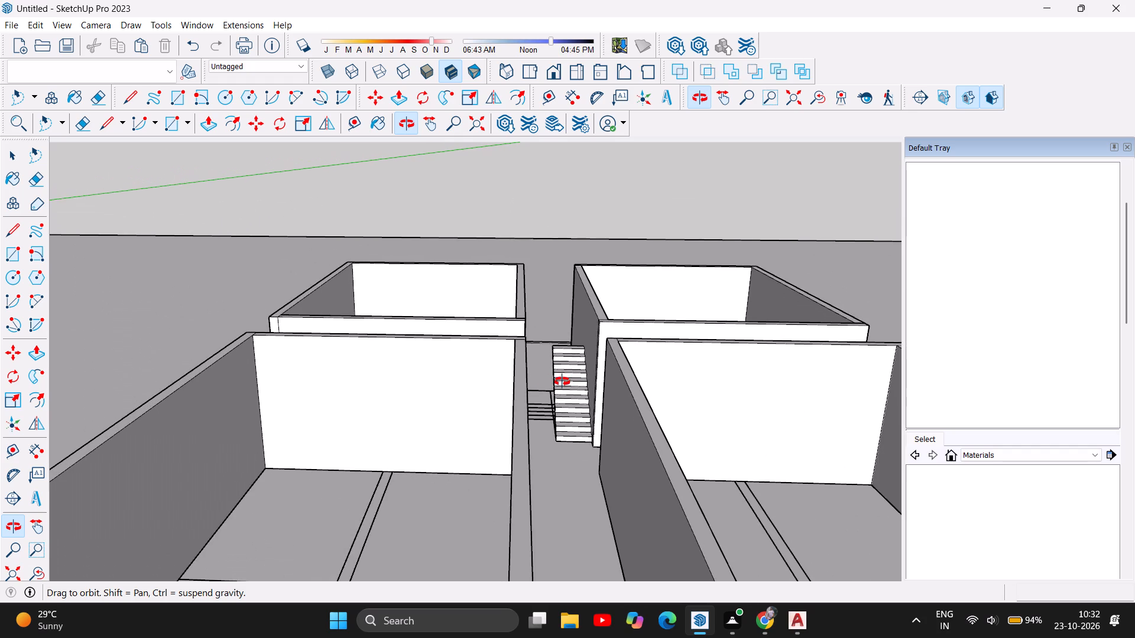
scroll(562, 382, down, 6)
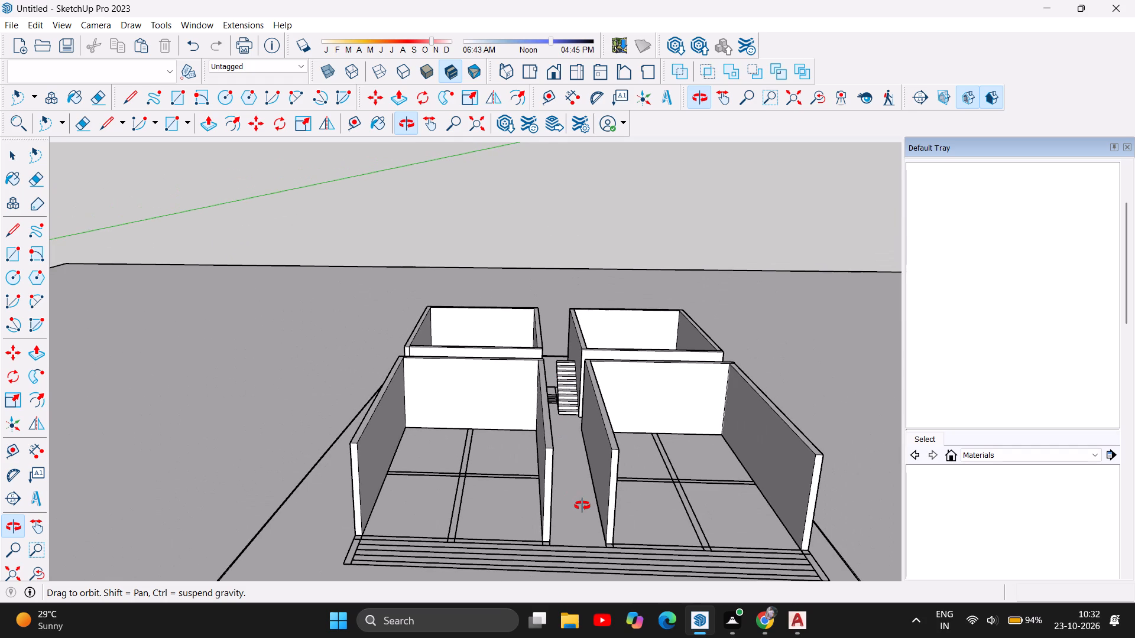
Examine the whole building and its plot outline from low front angles, both sides and directly above.
drag(582, 506, 386, 440)
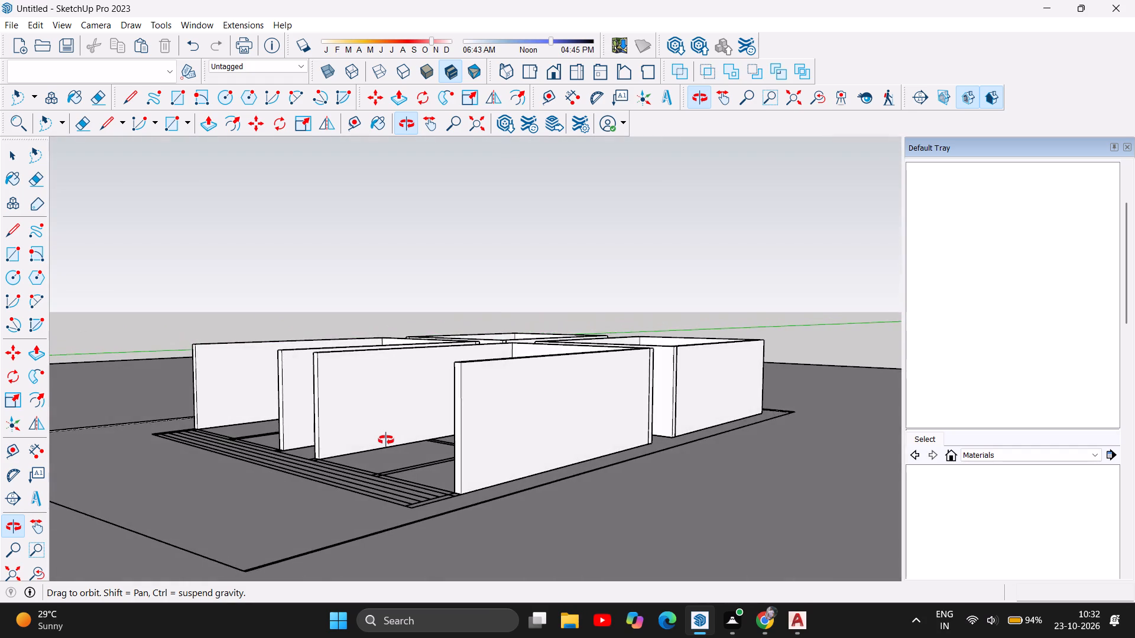
drag(386, 440, 541, 428)
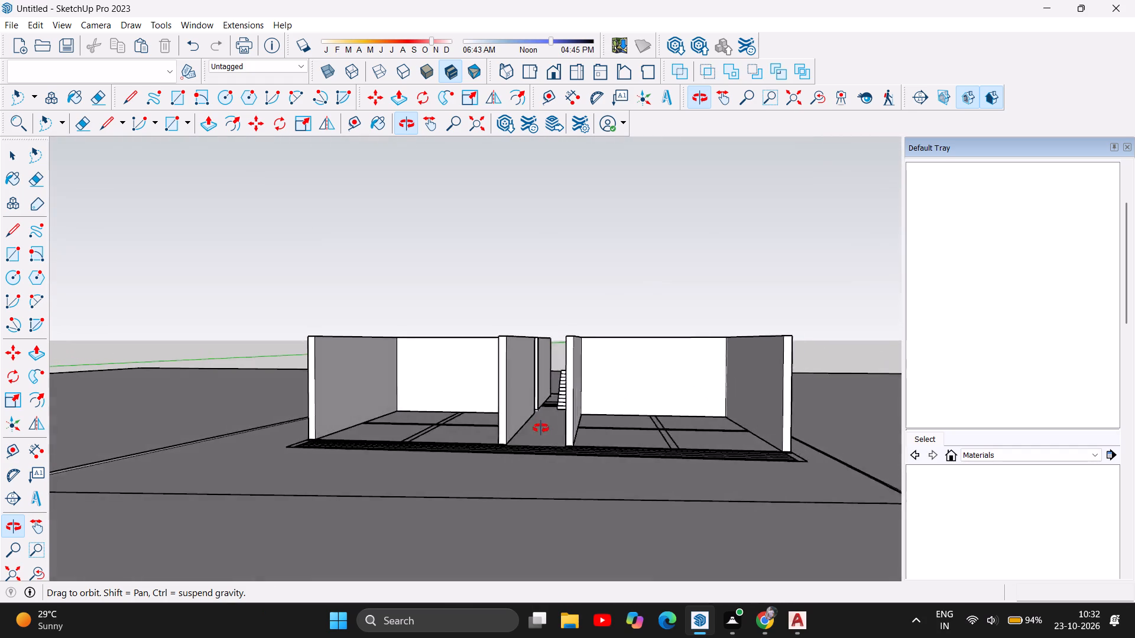
drag(541, 428, 502, 434)
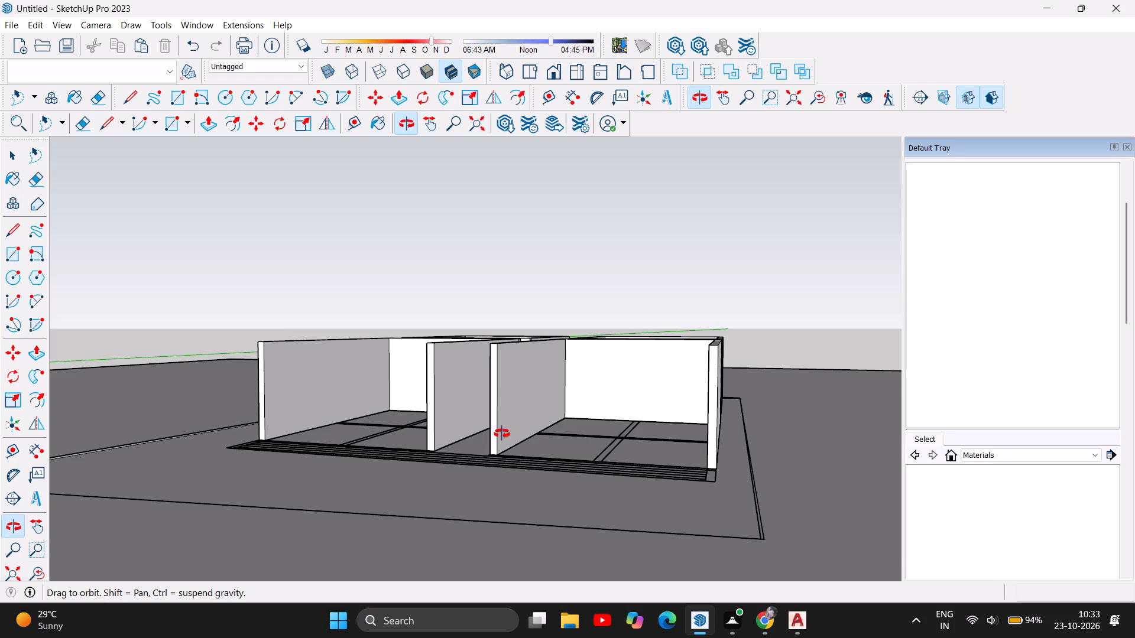
drag(459, 428, 596, 449)
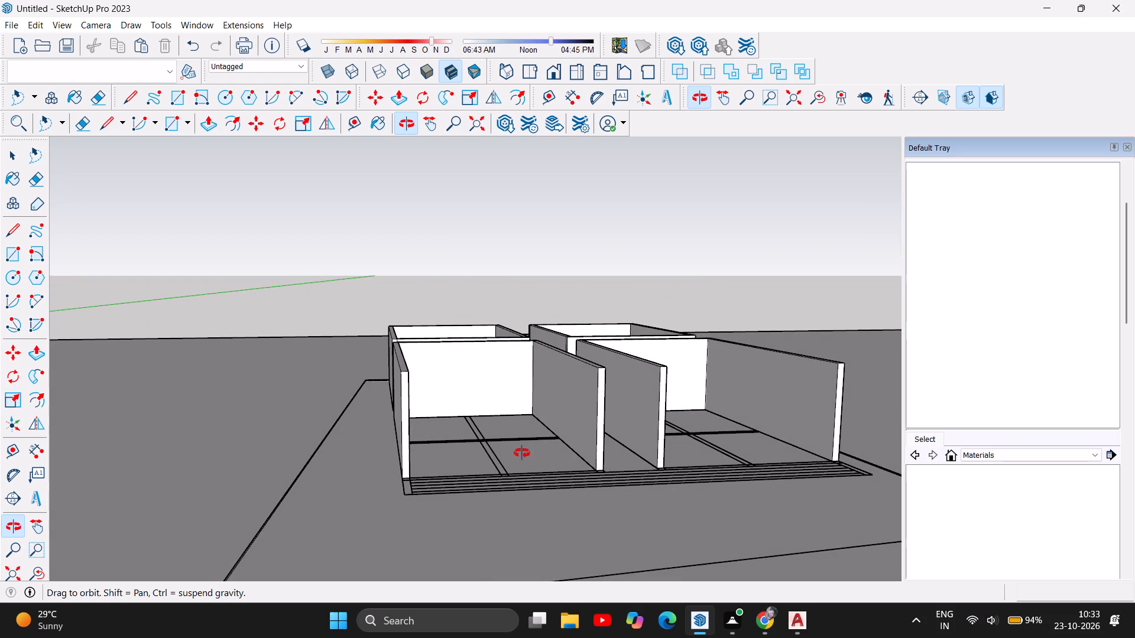
drag(515, 450, 516, 543)
drag(498, 424, 459, 542)
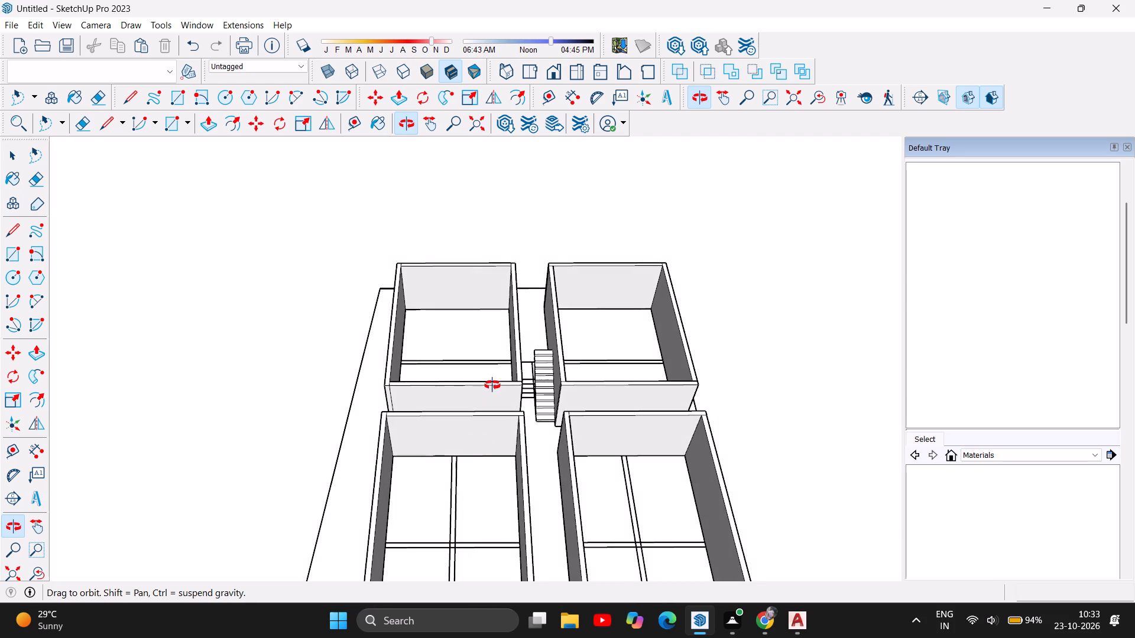
scroll(492, 385, down, 6)
drag(634, 451, 537, 387)
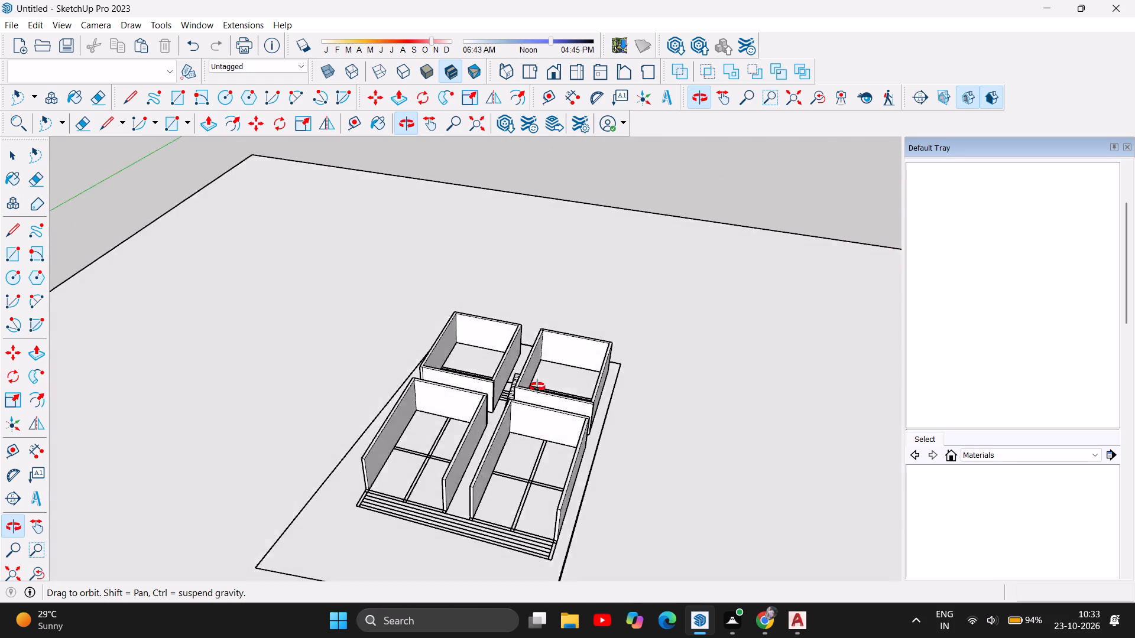
drag(537, 387, 635, 331)
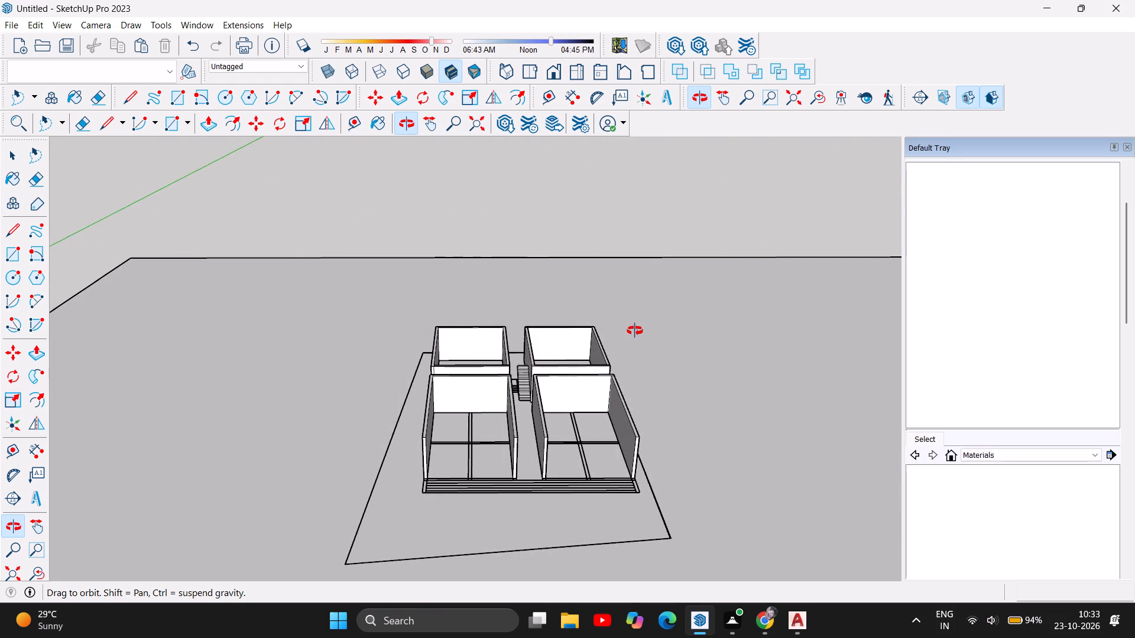
drag(635, 331, 664, 451)
drag(563, 362, 533, 480)
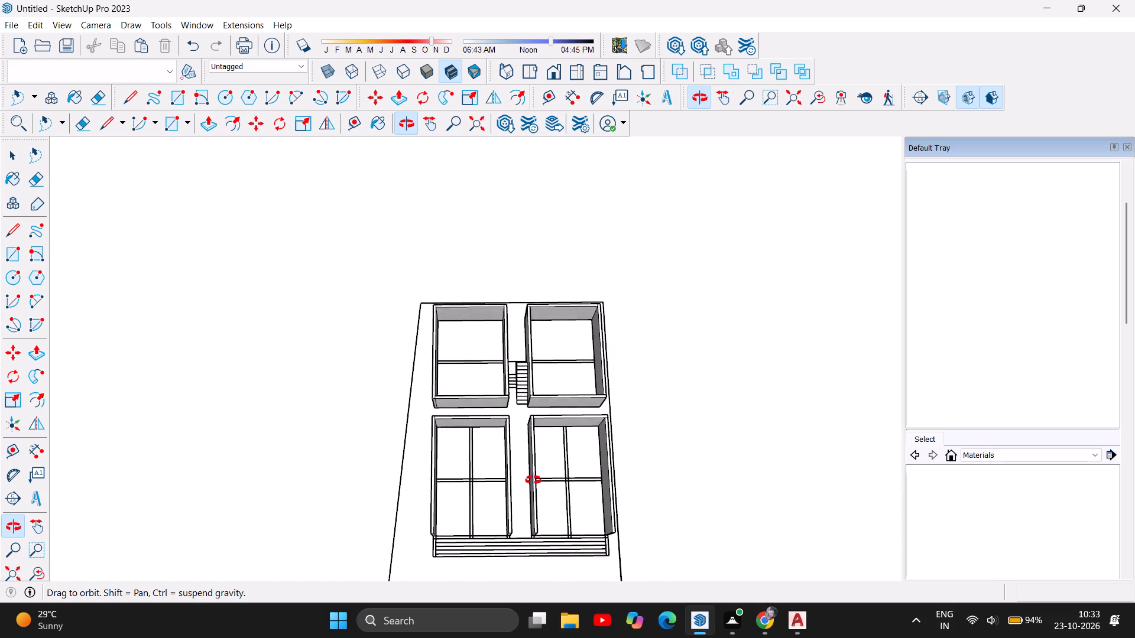
drag(533, 480, 533, 483)
drag(554, 474, 304, 419)
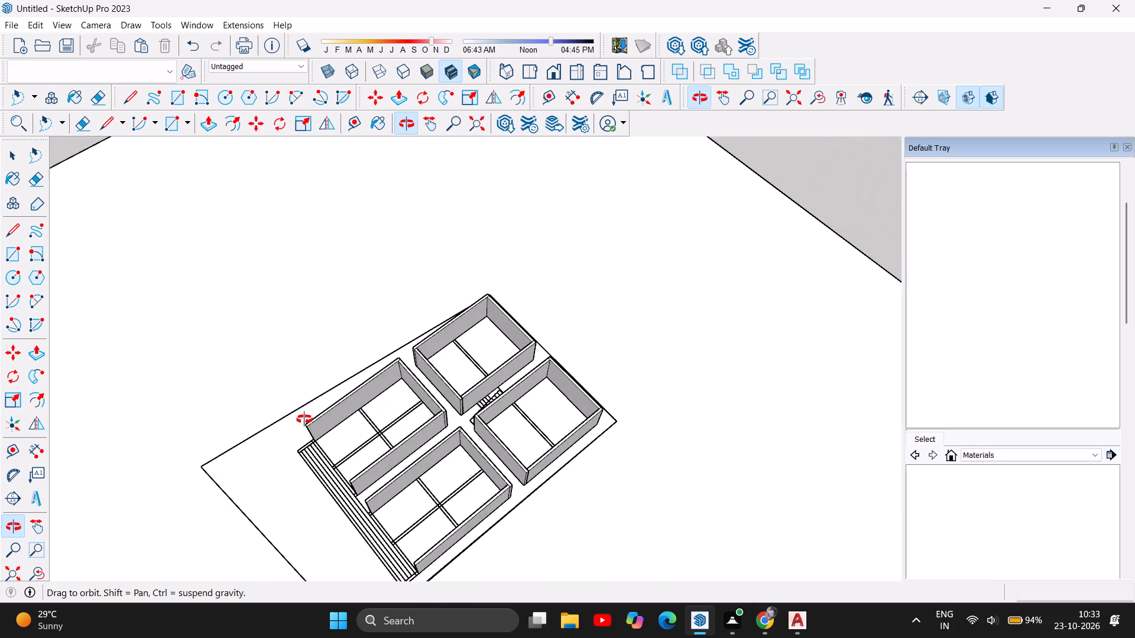
drag(304, 419, 564, 405)
scroll(524, 392, down, 3)
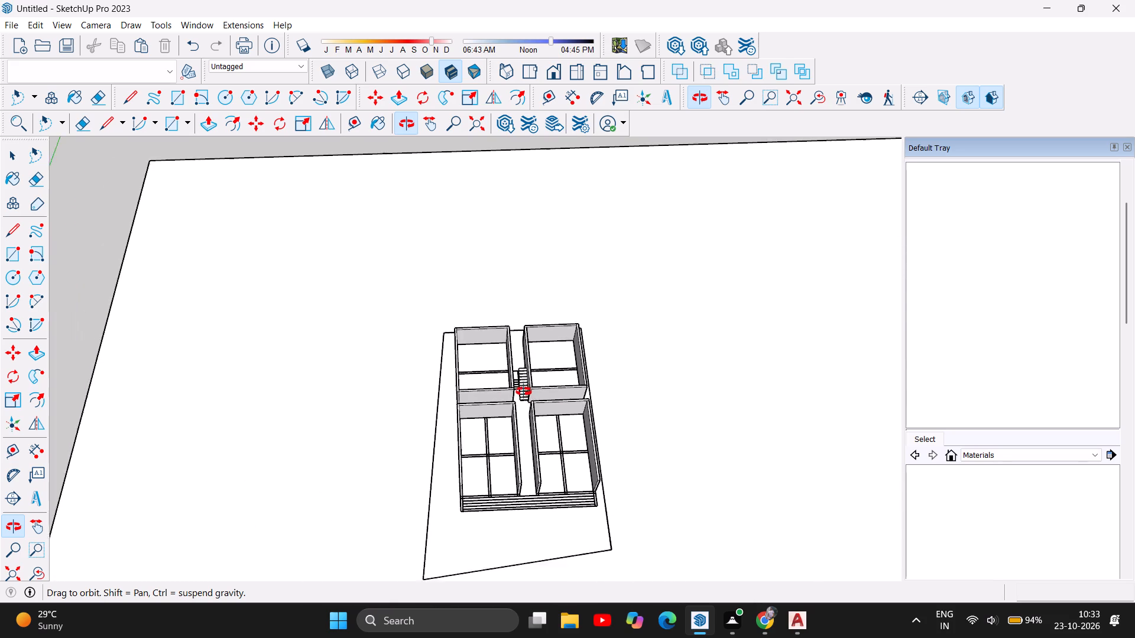
scroll(524, 392, down, 1)
drag(554, 480, 533, 552)
drag(542, 488, 553, 525)
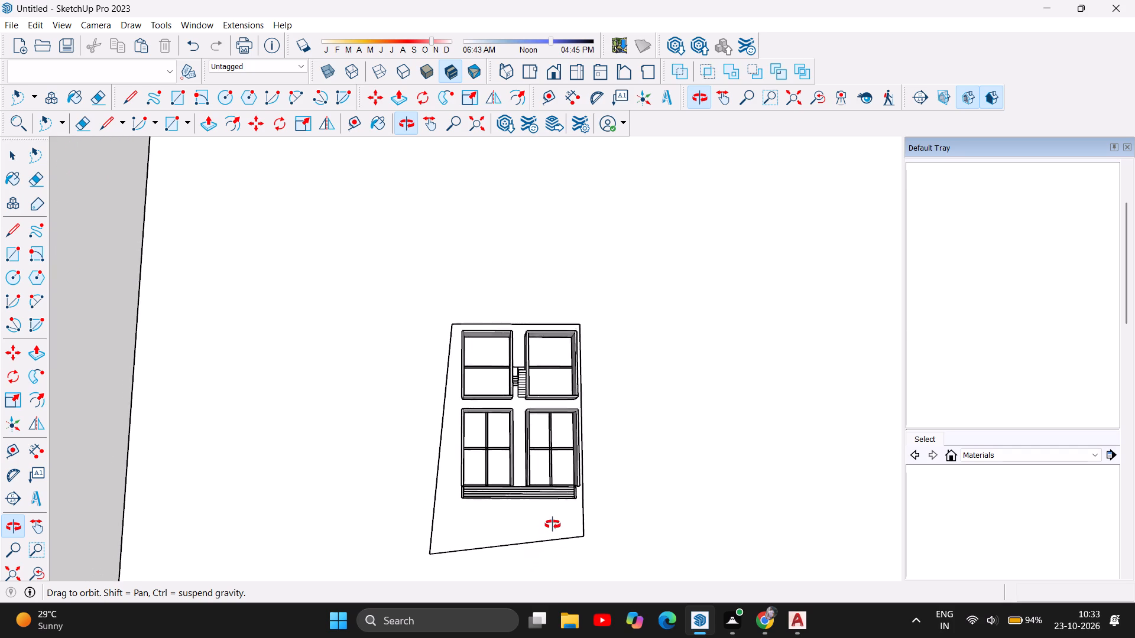
drag(553, 525, 533, 514)
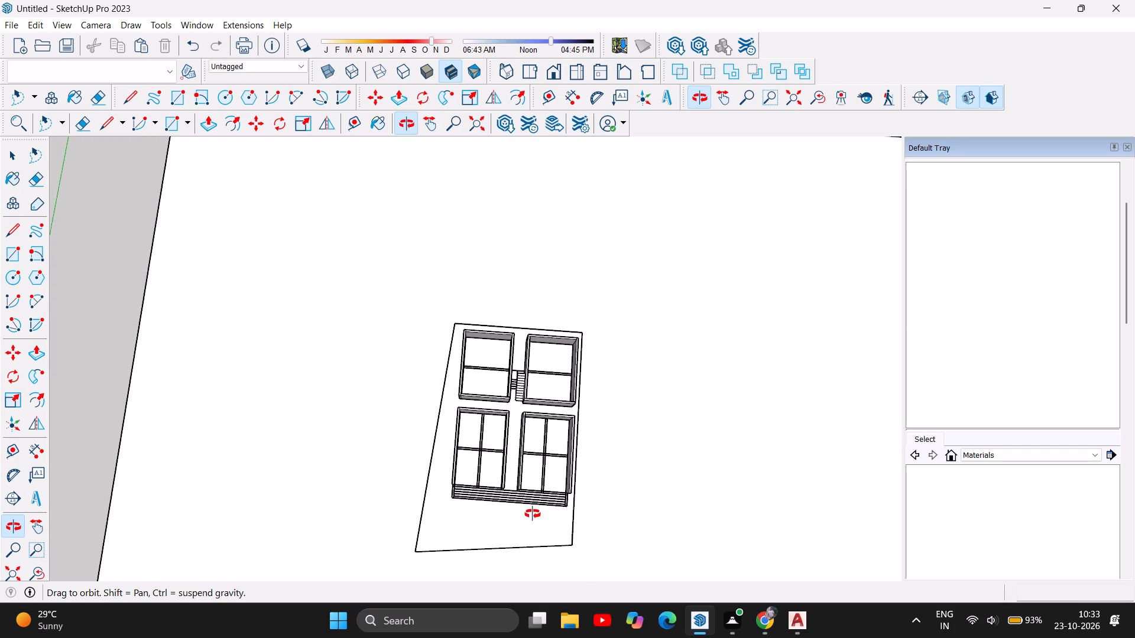
Undo the left rear shop's back wall and all the raised corridor stair treads, back to the flat stair lines.
scroll(485, 412, up, 2)
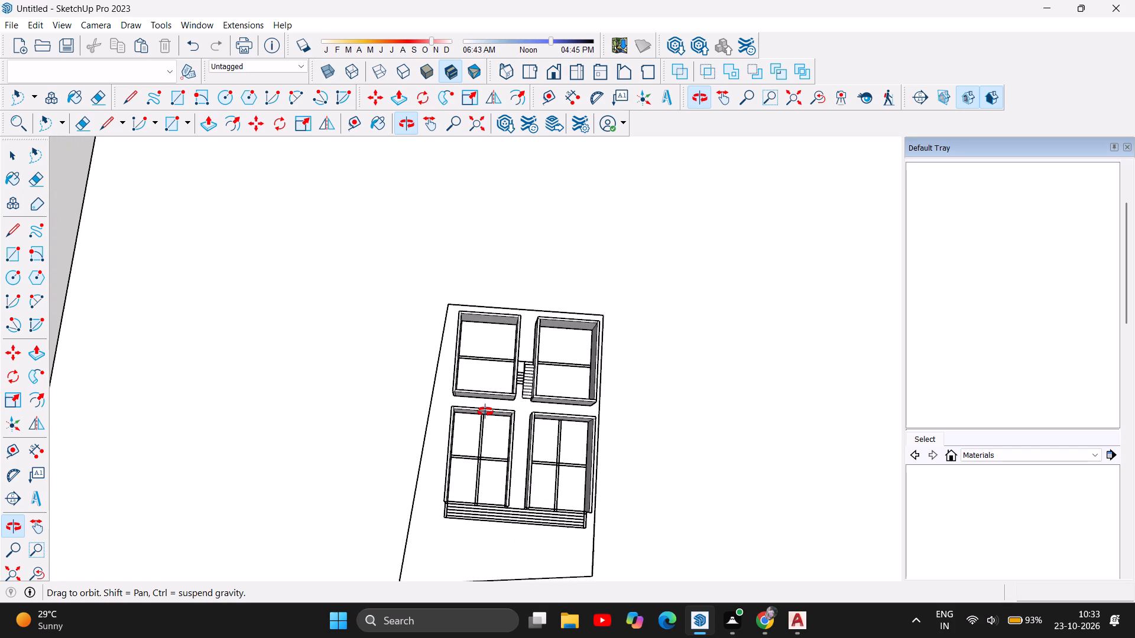
scroll(485, 412, up, 5)
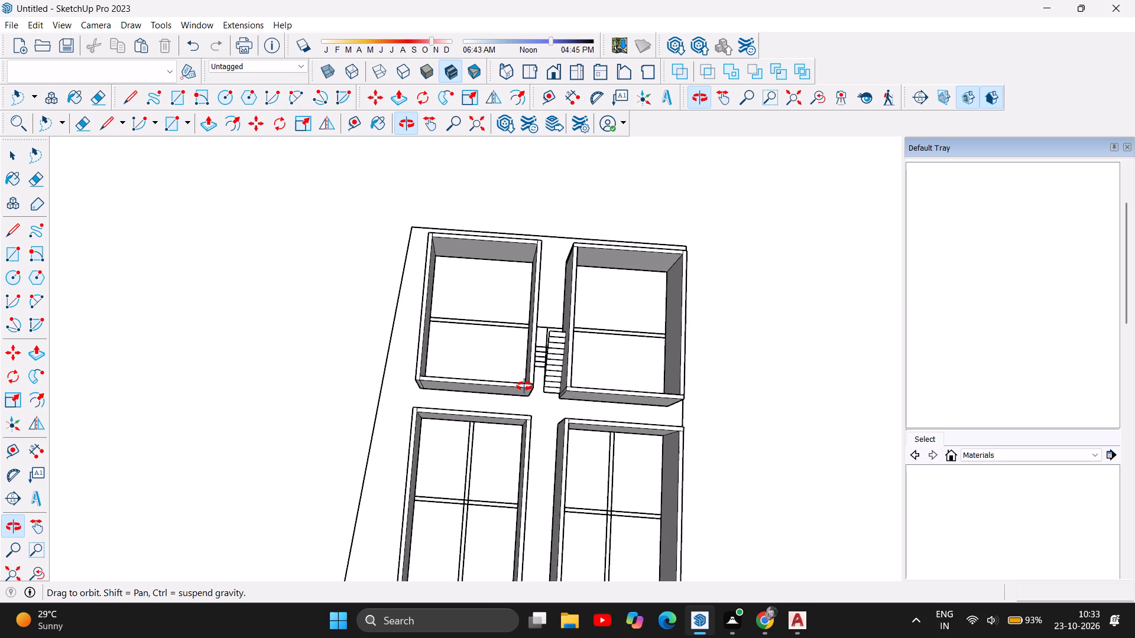
scroll(524, 386, up, 4)
scroll(524, 386, down, 6)
scroll(527, 394, up, 4)
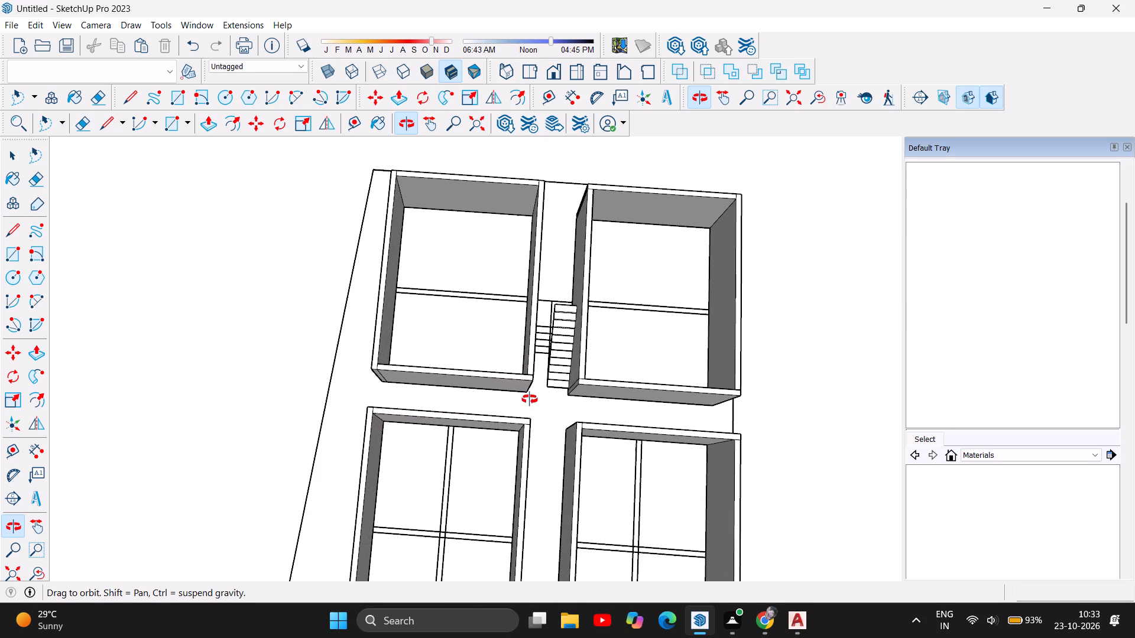
scroll(530, 399, up, 2)
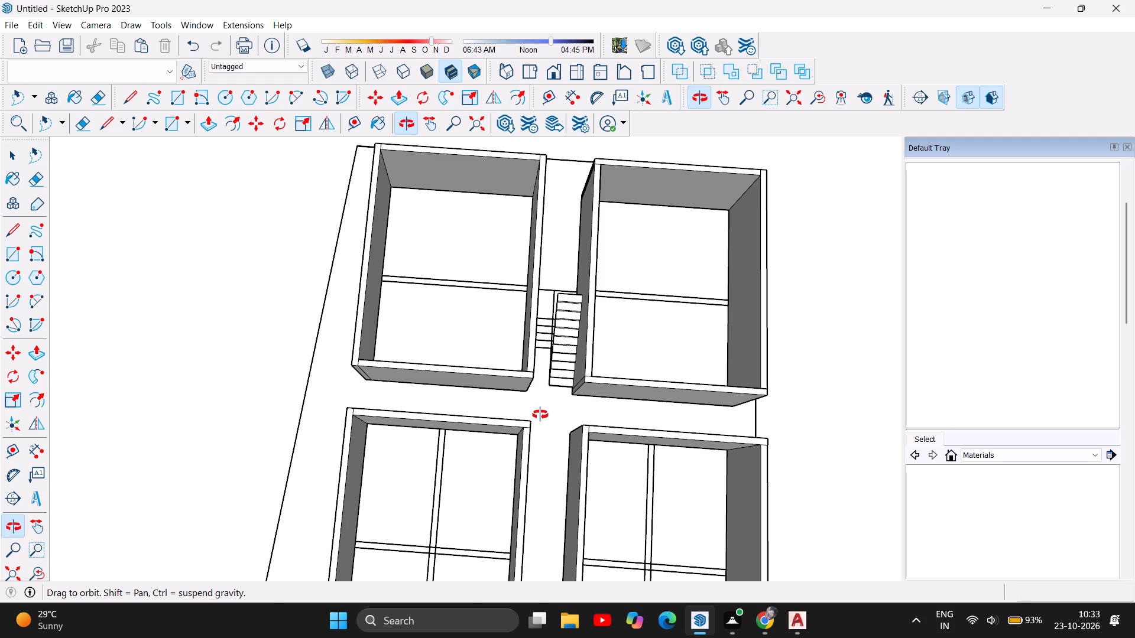
key(ctrl+z)
key(ctrl+z)
key(ctrl+z)
key(ctrl+z)
key(ctrl+z)
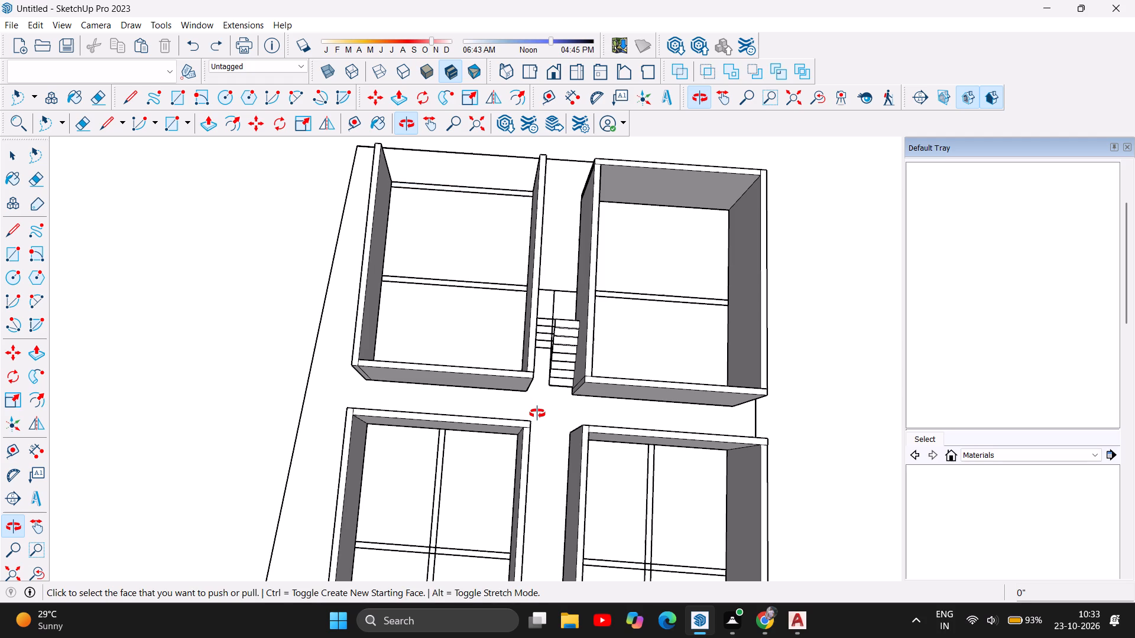
key(ctrl+z)
key(ctrl+z)
key(ctrl+z)
key(ctrl+z)
key(ctrl+z)
key(ctrl+z)
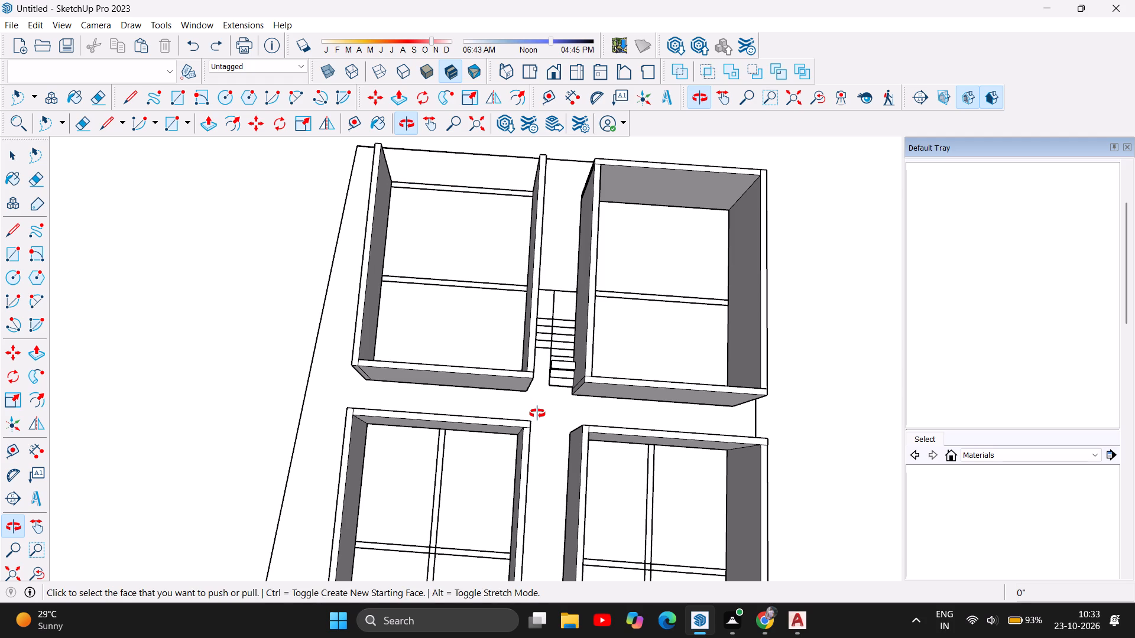
key(ctrl+z)
key(ctrl+z)
key(ctrl+z)
key(ctrl+z)
key(ctrl+z)
key(ctrl+z)
key(ctrl+z)
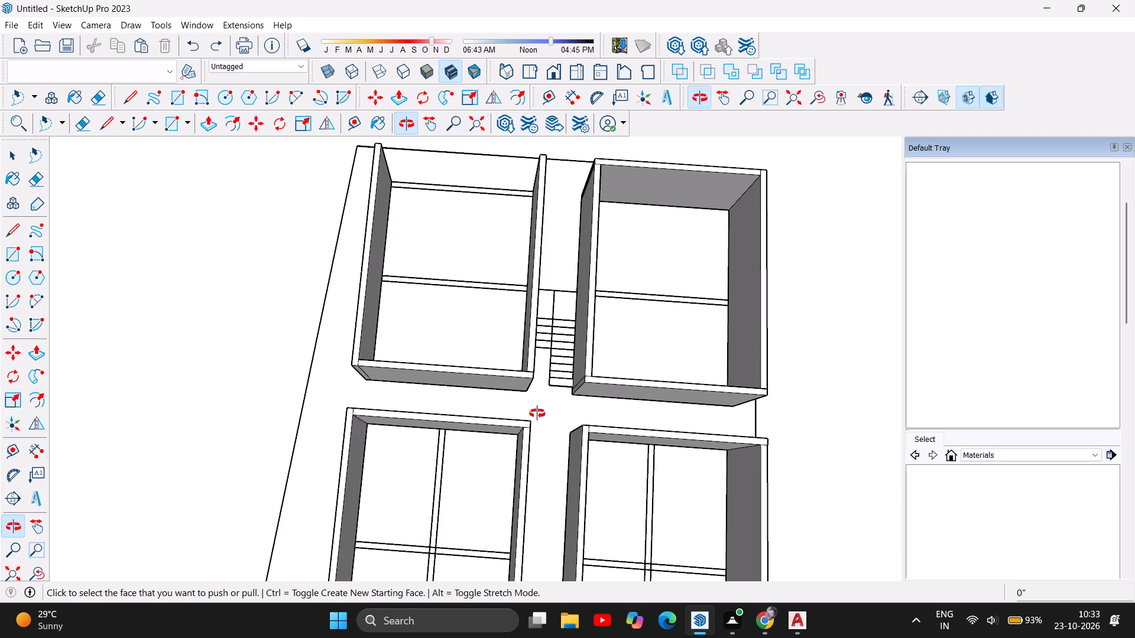
Undo all the raised walls of the right rear shop beside the staircase, back to its flat floor outline.
key(ctrl+z)
key(ctrl+z)
key(ctrl+z)
key(ctrl+z)
key(ctrl+z)
key(ctrl+z)
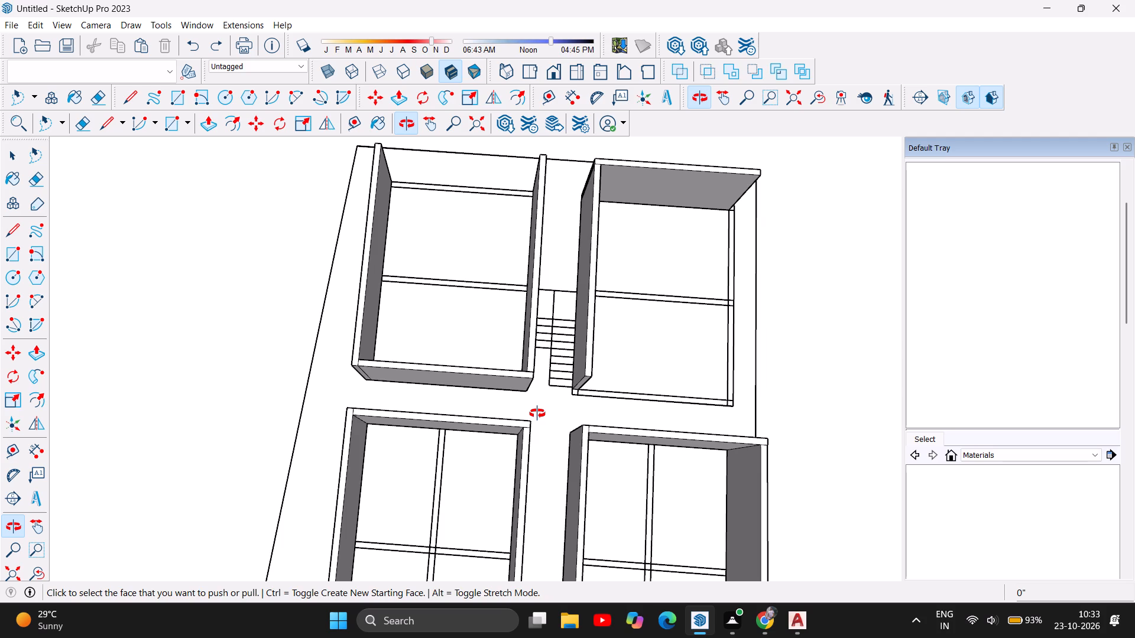
key(ctrl+z)
key(ctrl+z)
key(ctrl+z)
key(ctrl+z)
key(ctrl+z)
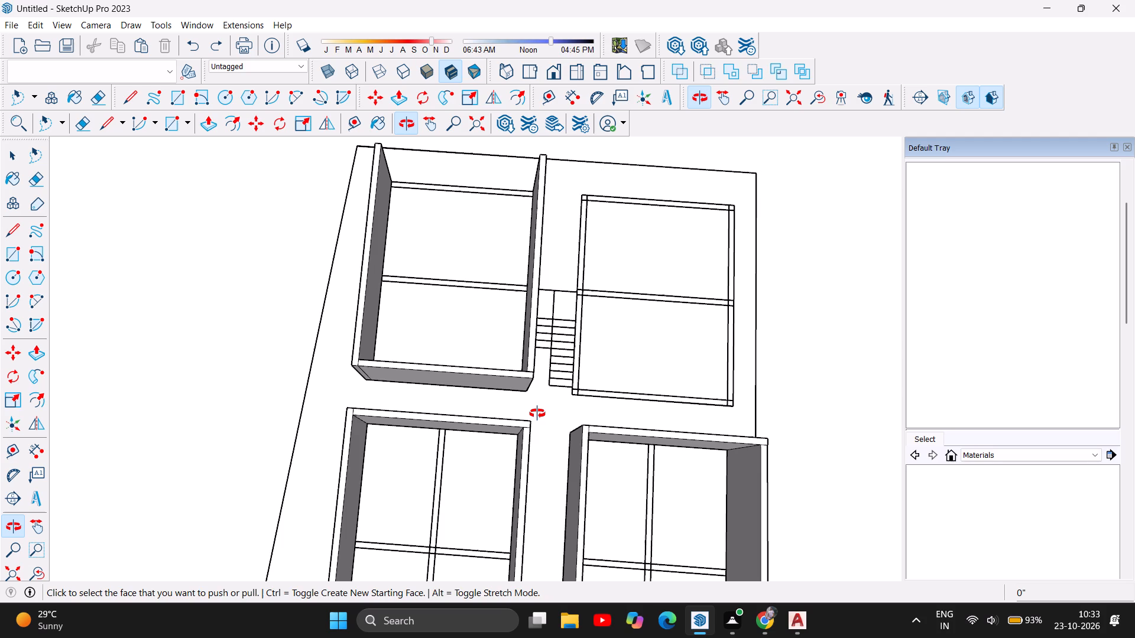
Undo the remaining raised walls of the left rear shop, back to its flat floor outline.
key(ctrl+z)
key(ctrl+z)
key(ctrl+z)
key(ctrl+z)
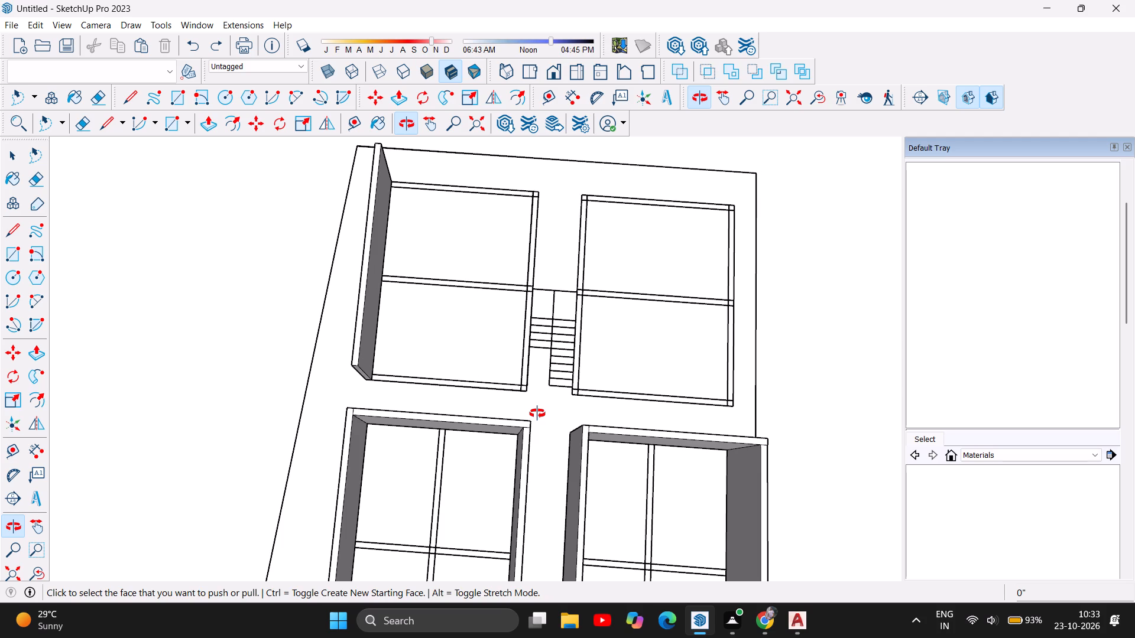
key(ctrl+z)
key(ctrl+z)
key(ctrl+z)
key(ctrl+z)
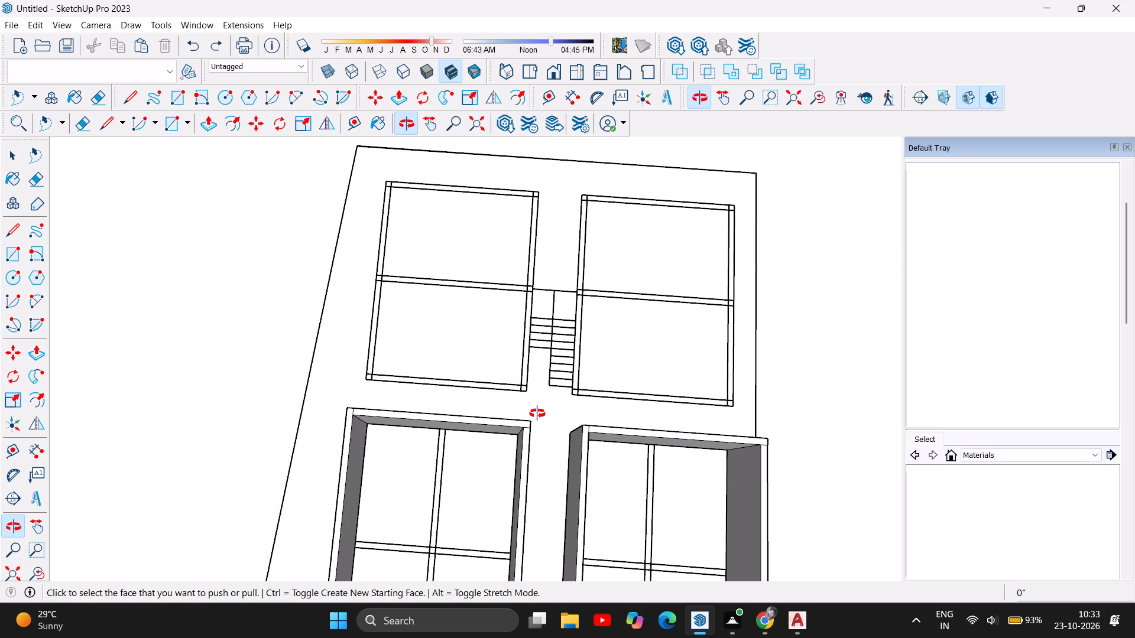
Undo all the raised walls of the right front shop, back to its flat floor outline.
key(ctrl+z)
key(ctrl+z)
key(ctrl+z)
key(ctrl+z)
key(ctrl+z)
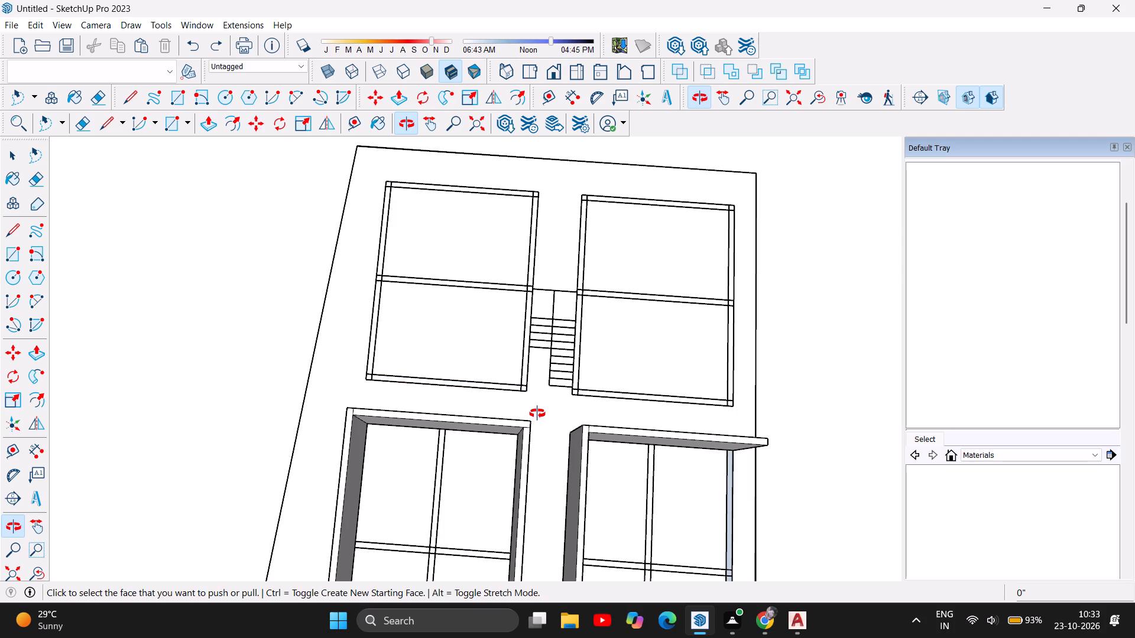
key(ctrl+z)
key(ctrl+z)
key(ctrl+z)
key(ctrl+z)
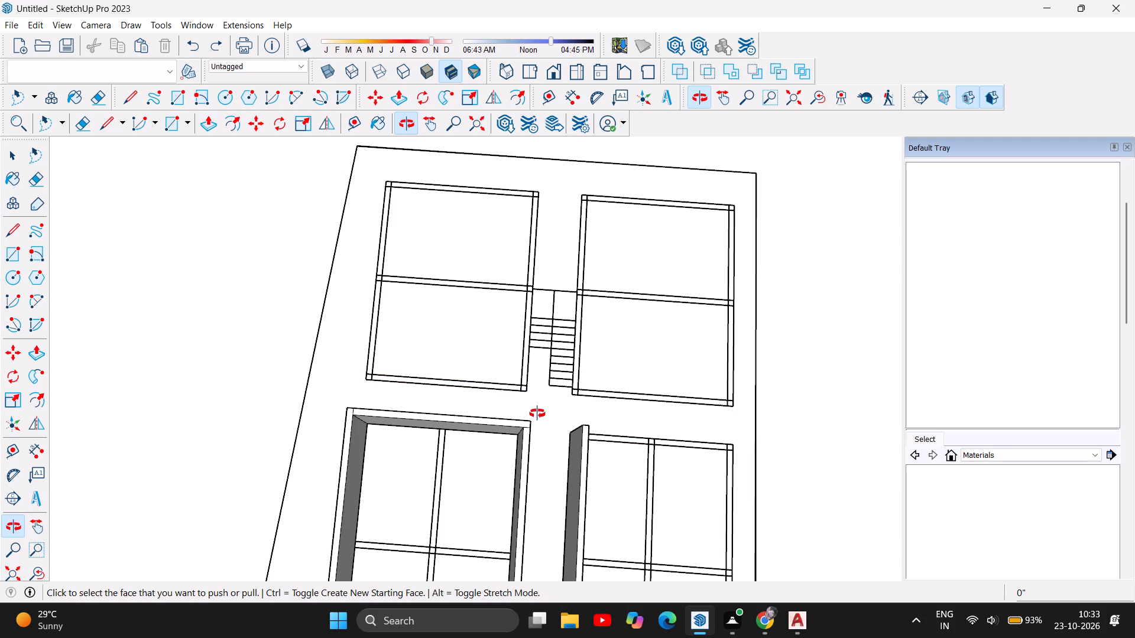
key(ctrl+z)
key(ctrl+z)
key(ctrl+z)
key(ctrl+z)
key(ctrl+z)
Undo the raised walls of the left front shop, back to its flat floor outline.
key(ctrl+z)
key(ctrl+z)
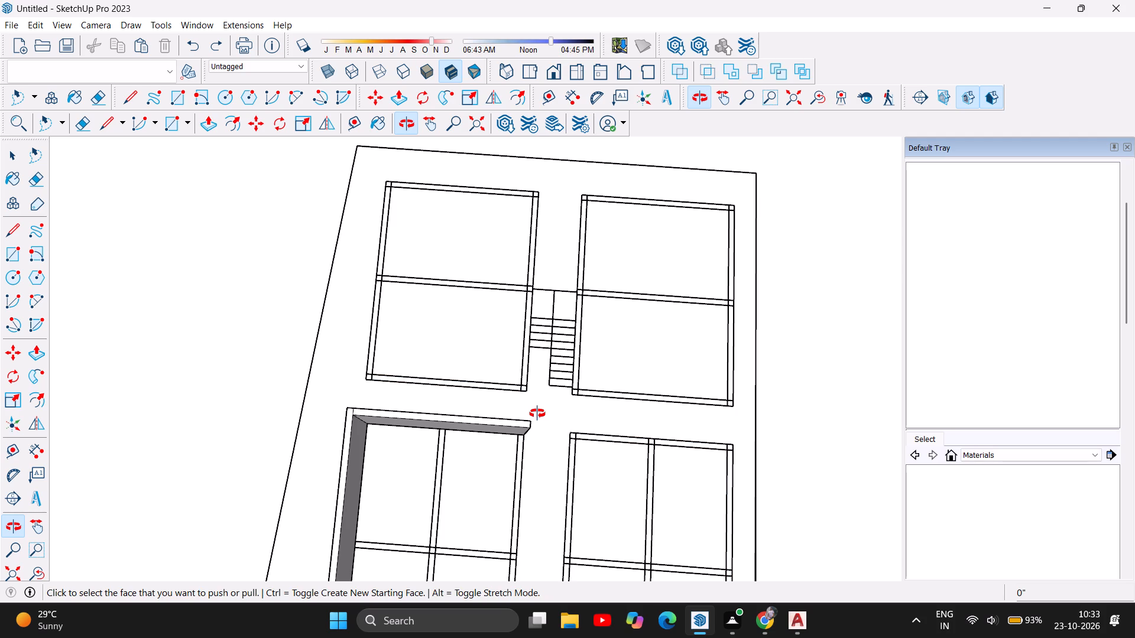
key(ctrl+z)
key(ctrl+z)
key(ctrl+z)
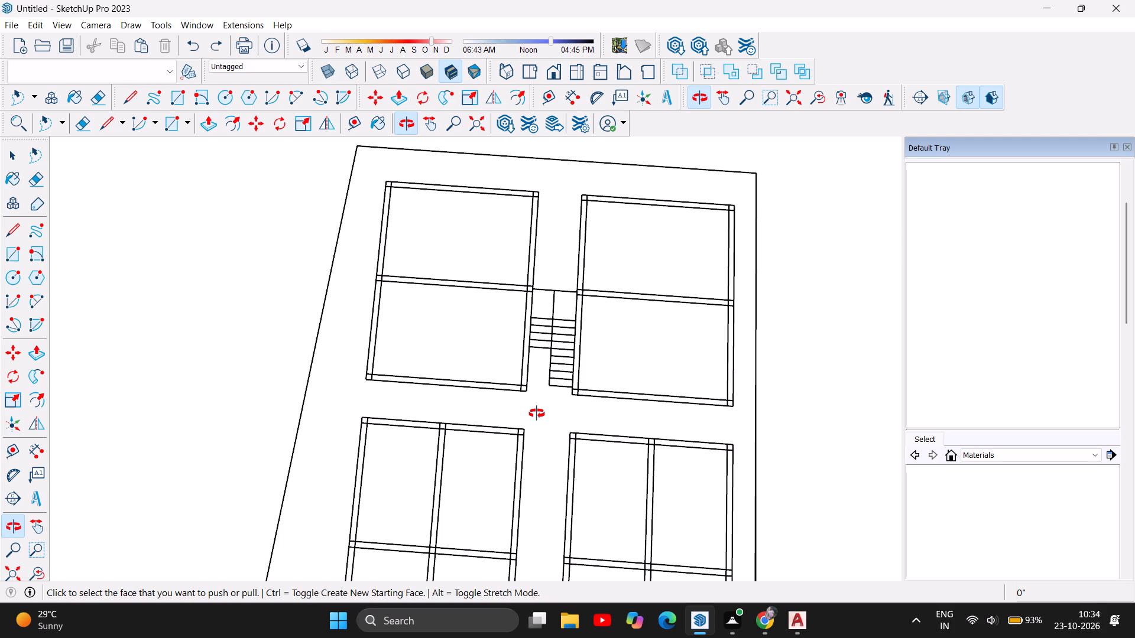
Undo the earlier face edits inside the plot outline, back to the bare flat plan lines.
ctrl+scroll(537, 411, down, 9)
ctrl+scroll(573, 575, up, 5)
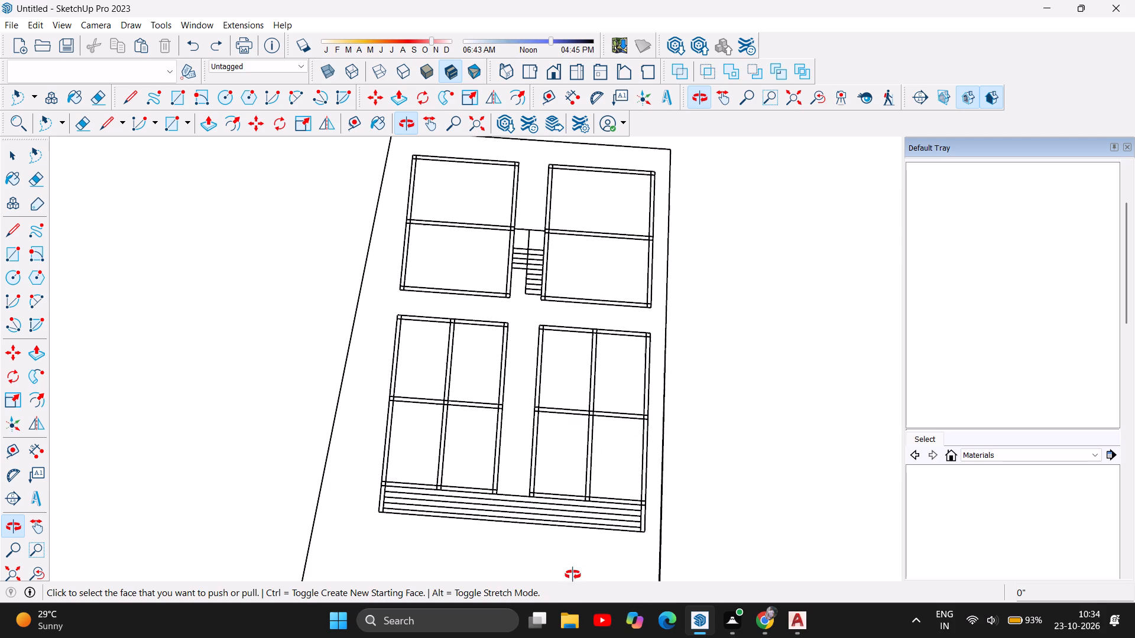
drag(526, 576, 475, 207)
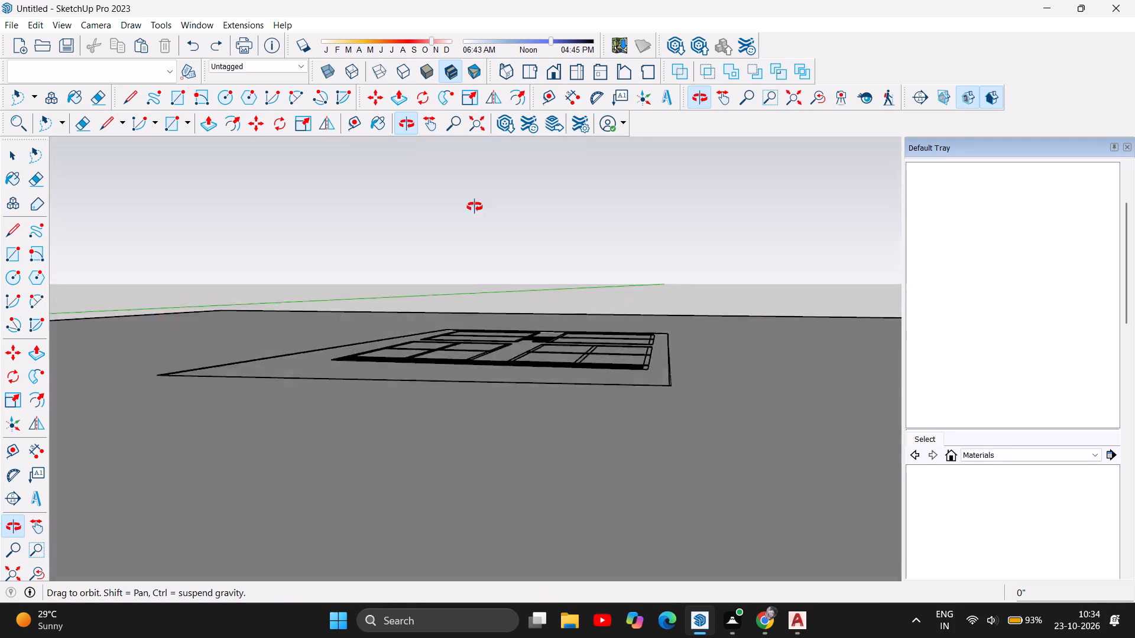
drag(475, 207, 449, 203)
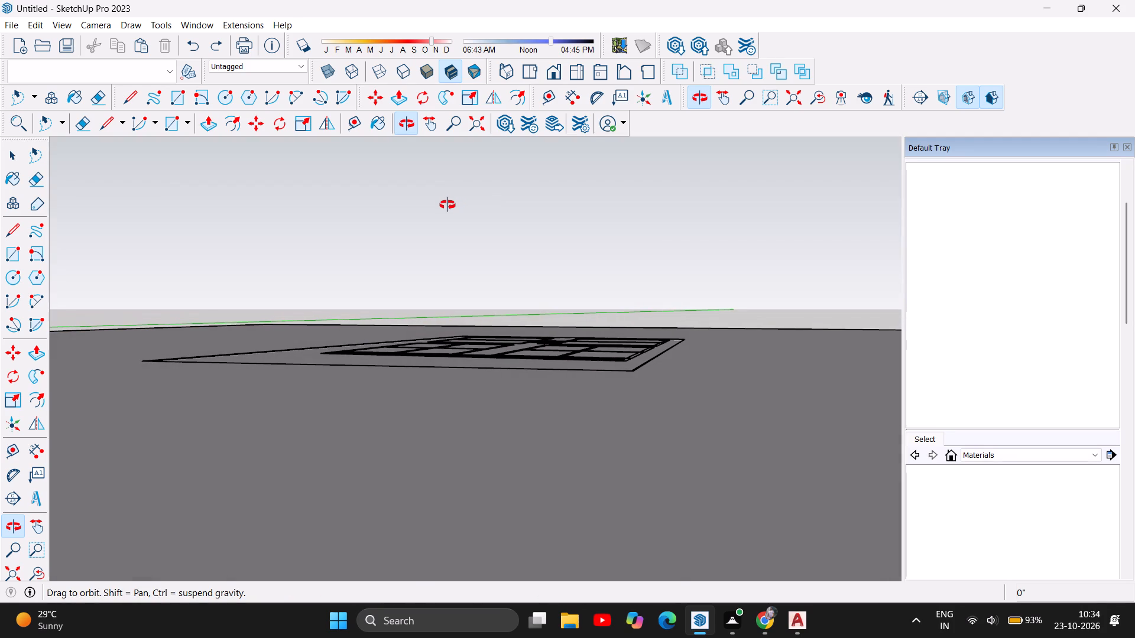
key(ctrl+z)
key(ctrl+z)
key(ctrl+z)
key(ctrl+z)
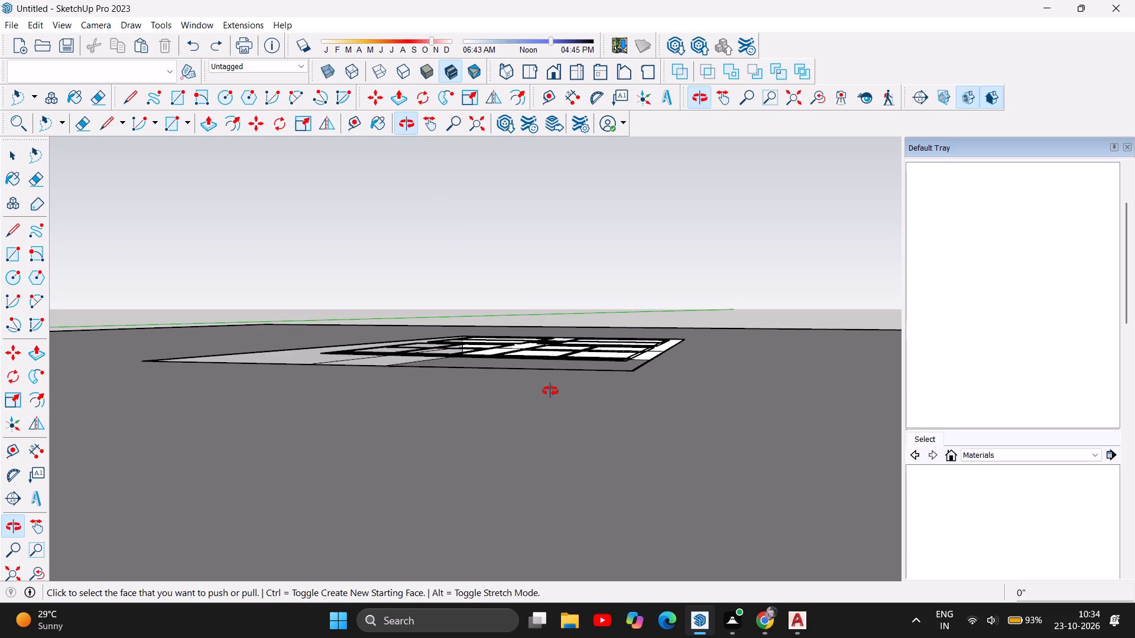
key(ctrl+z)
key(ctrl+z)
key(ctrl+z)
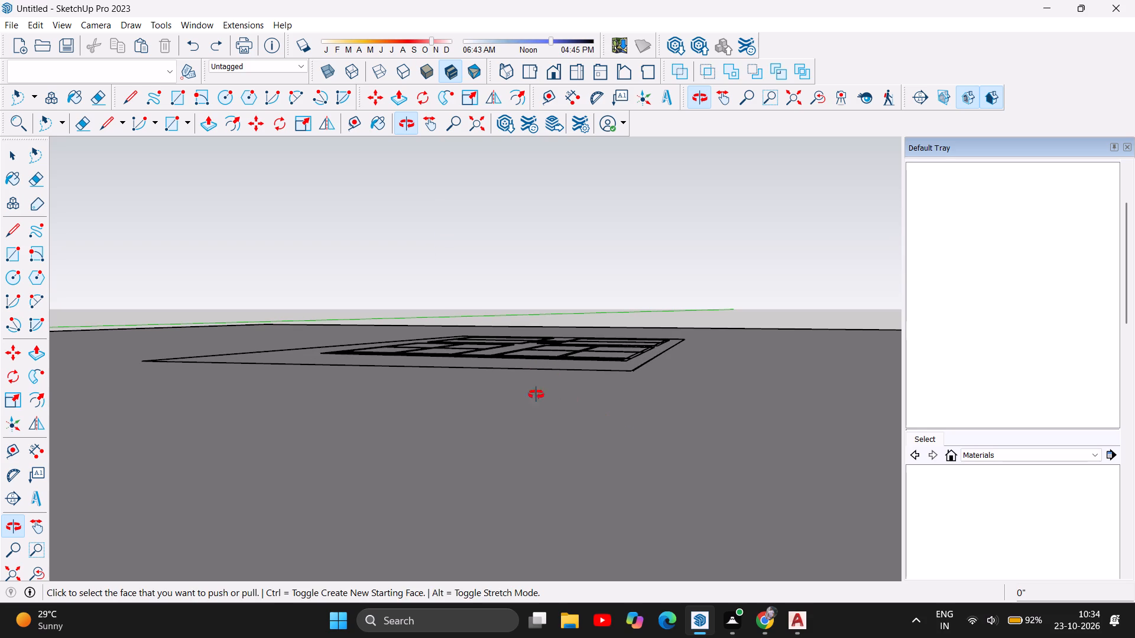
Examine the flat shop plan, front steps and surrounding plot outline from above and from low front angles.
drag(503, 396, 530, 551)
drag(522, 408, 624, 608)
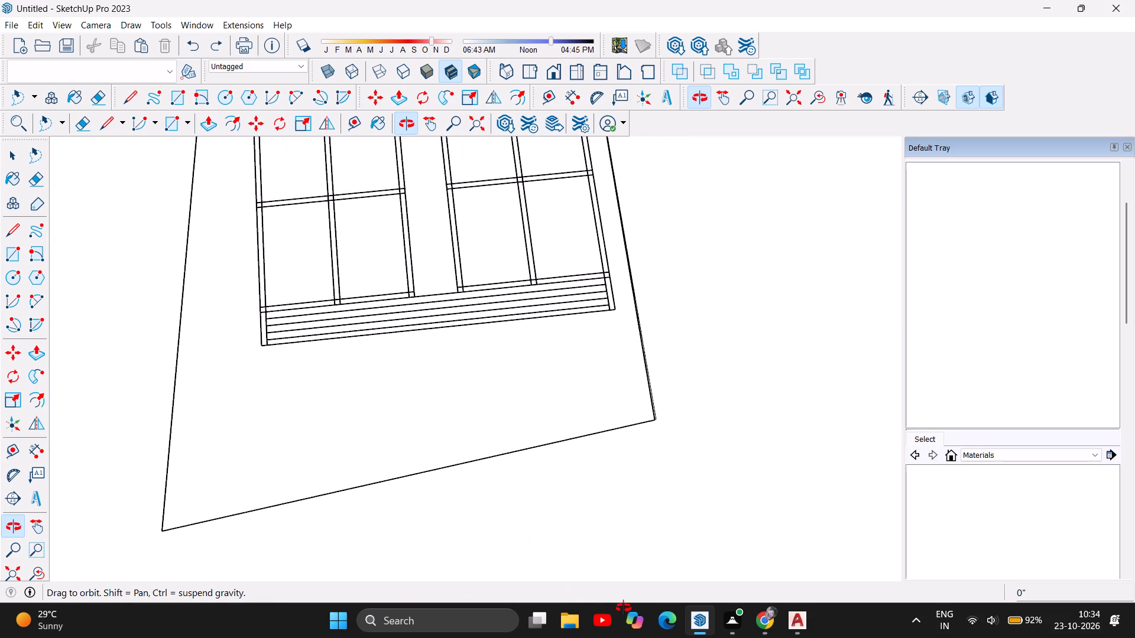
drag(624, 608, 642, 601)
scroll(373, 503, down, 6)
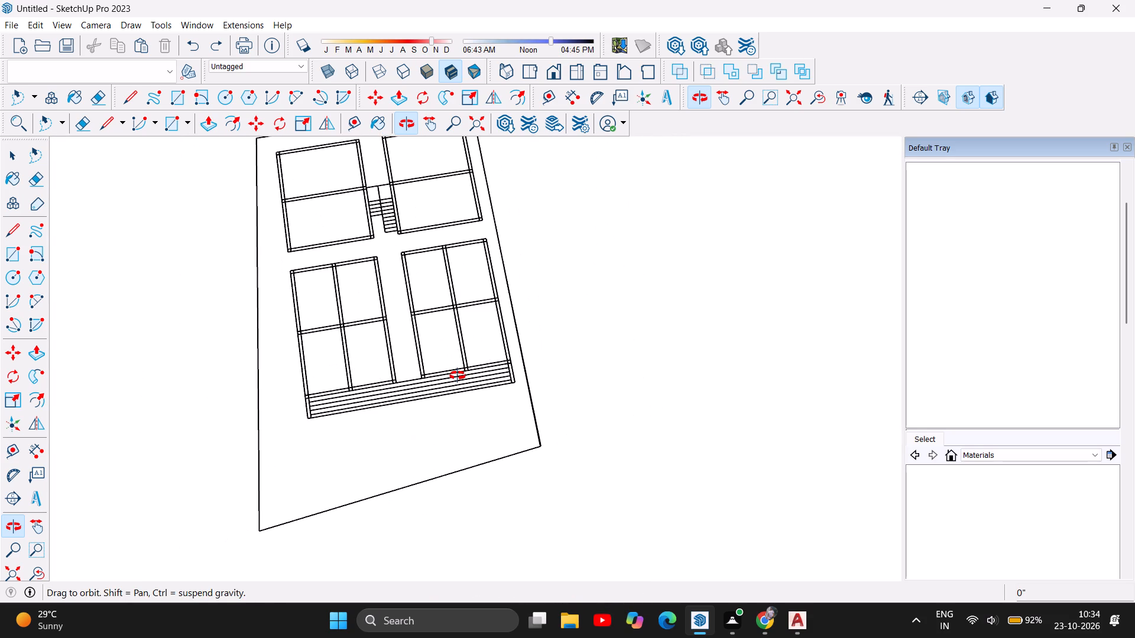
drag(522, 516, 459, 389)
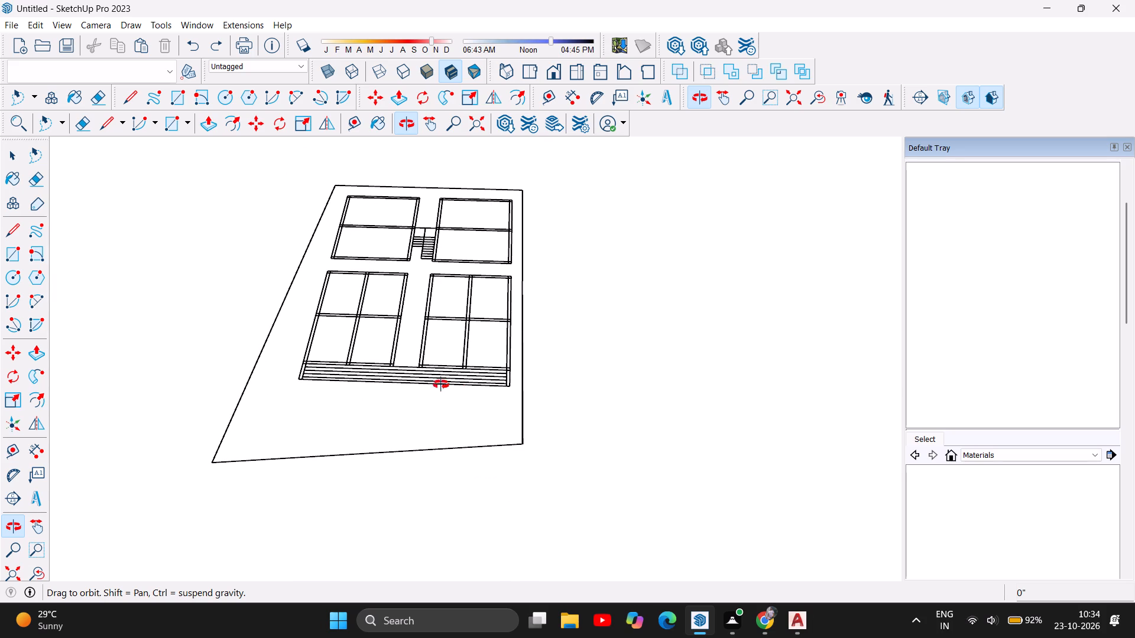
scroll(365, 383, up, 2)
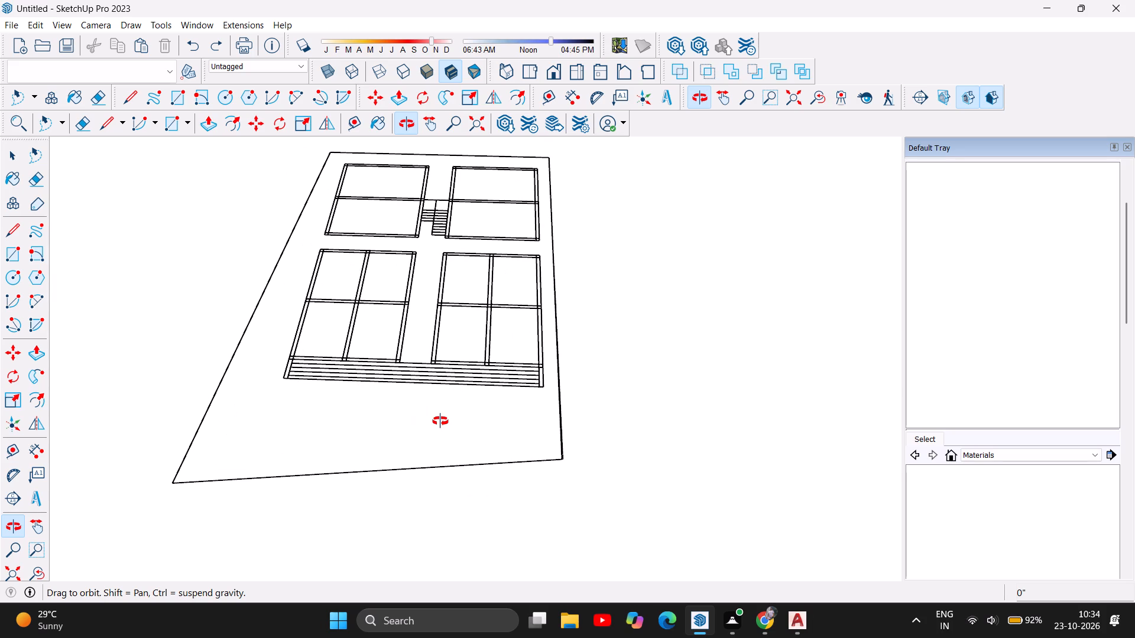
drag(449, 469, 436, 444)
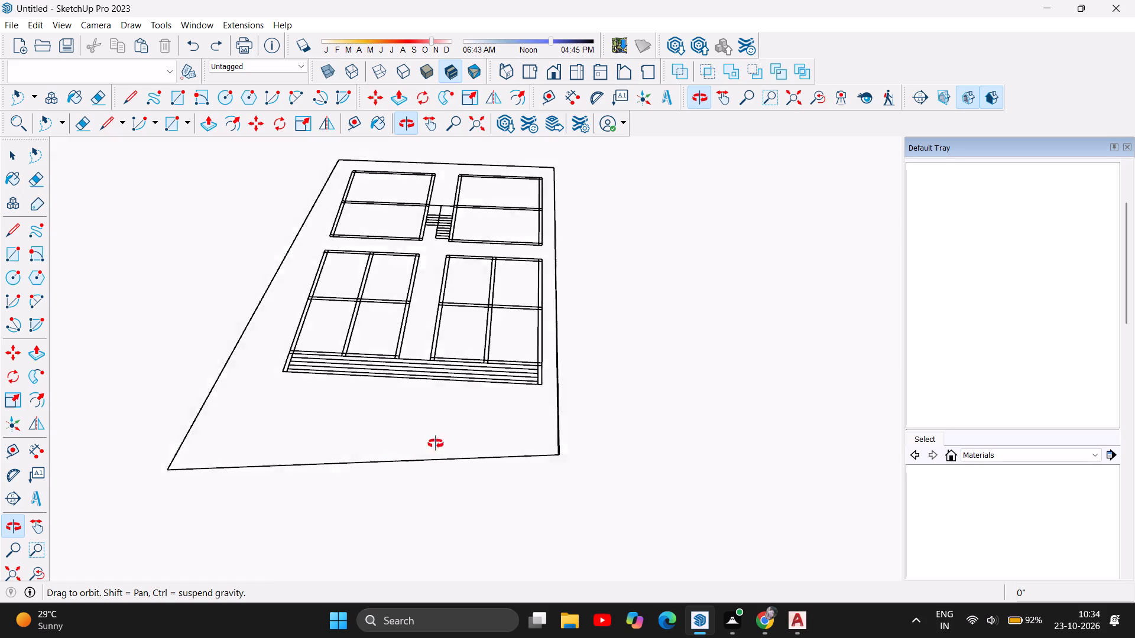
drag(436, 444, 452, 318)
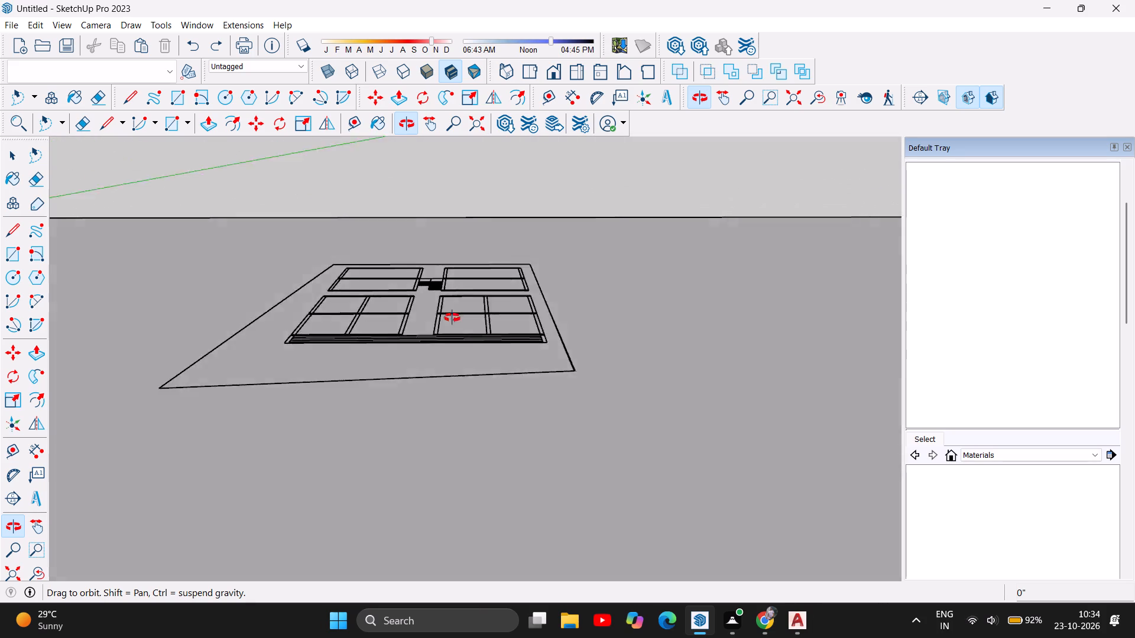
drag(452, 318, 429, 312)
scroll(271, 376, up, 3)
drag(290, 286, 308, 337)
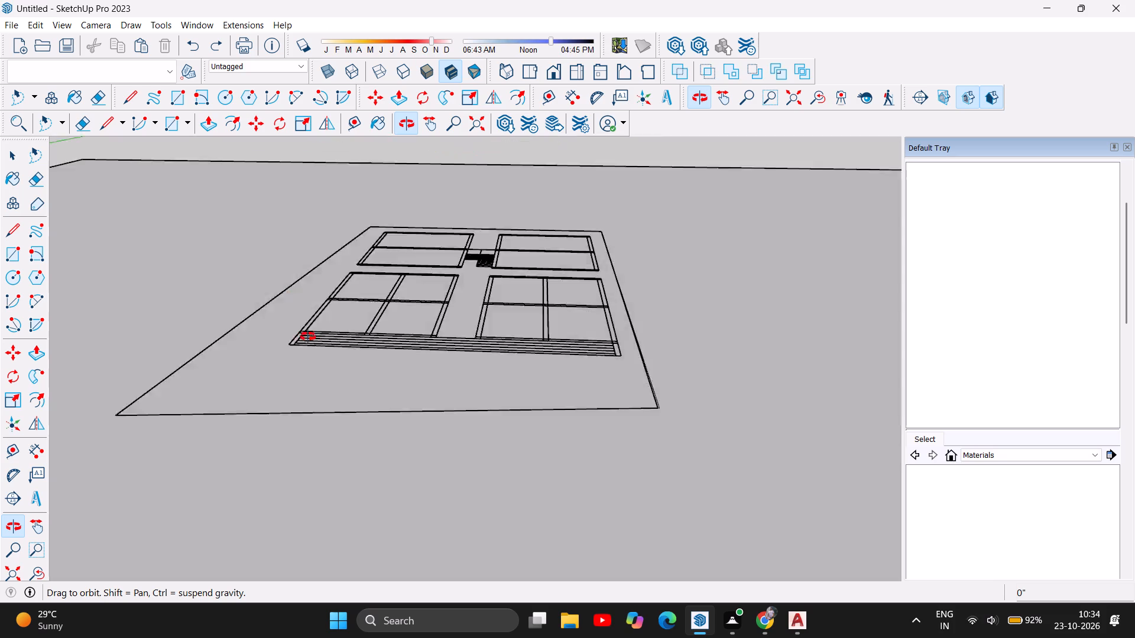
drag(308, 337, 323, 416)
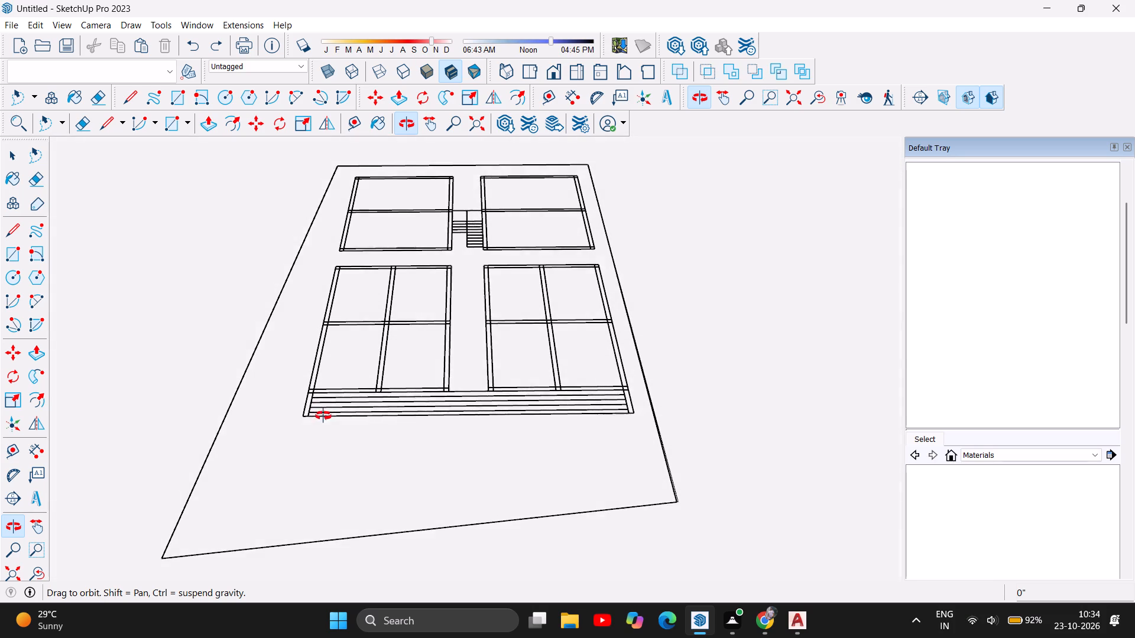
drag(323, 416, 322, 411)
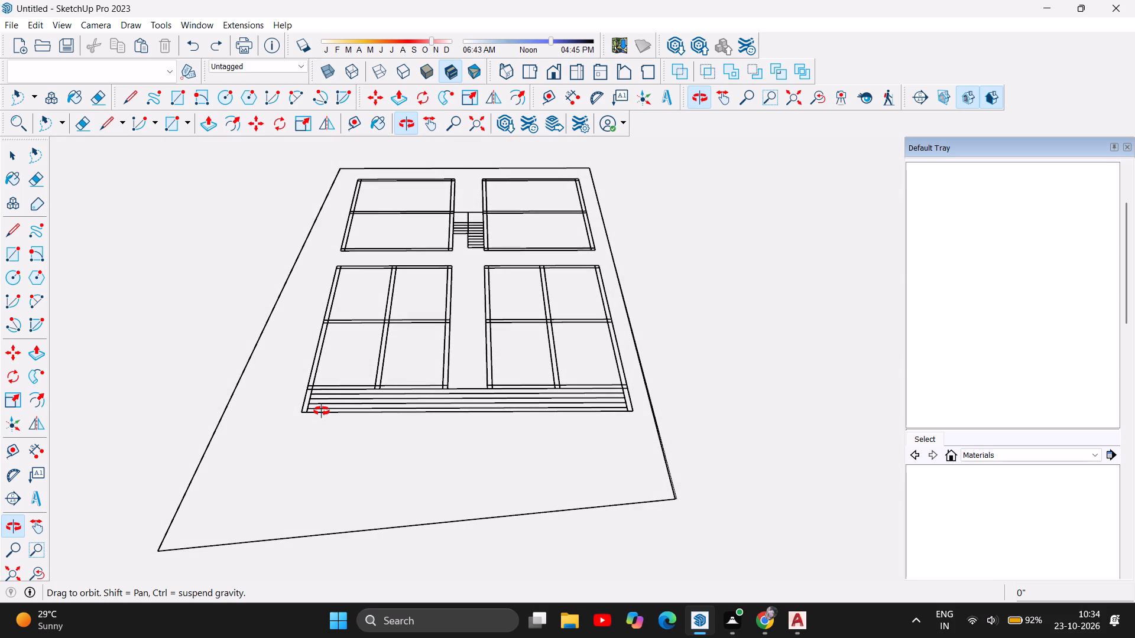
Push the face inside the plot outline down by 10'.
click(209, 131)
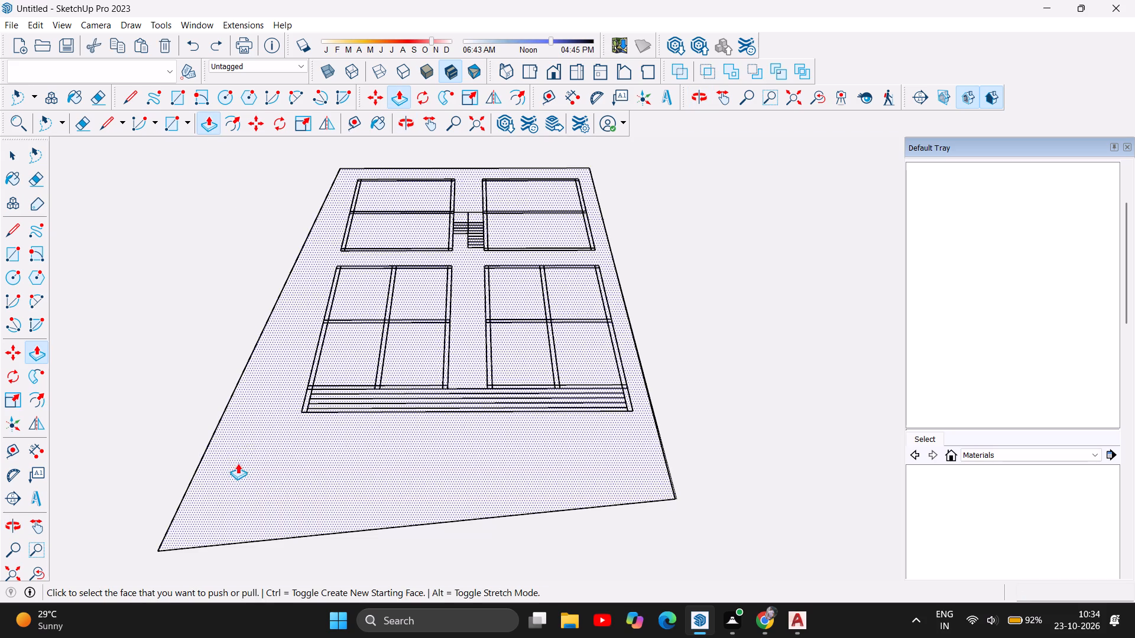
drag(242, 448, 239, 459)
drag(253, 471, 258, 451)
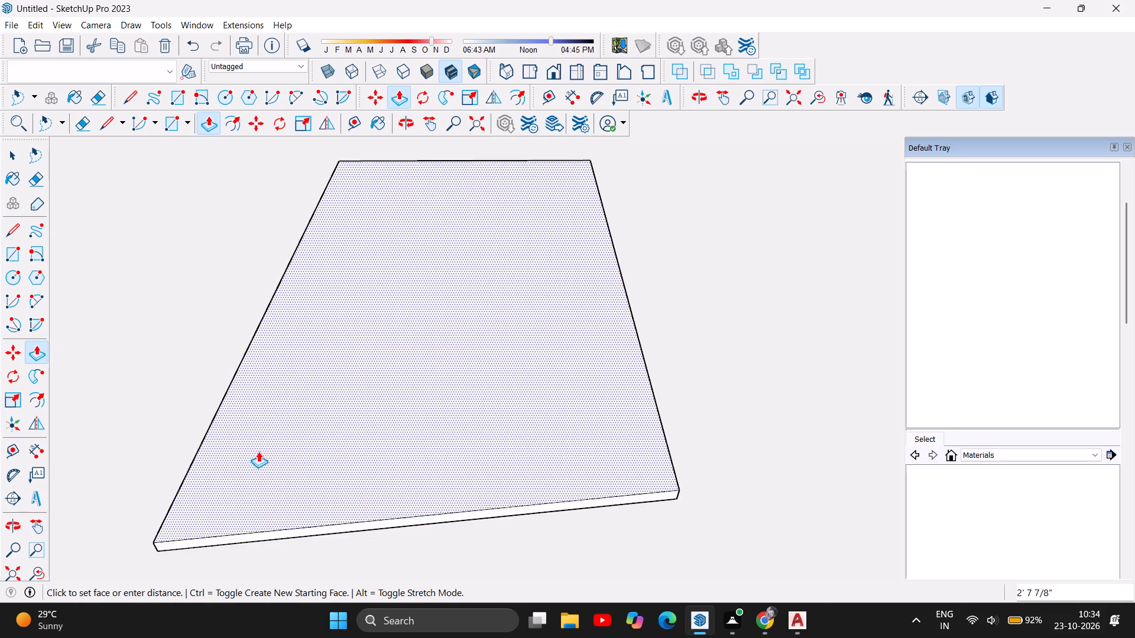
drag(258, 451, 294, 576)
text(10)
key(apostrophe)
key(Return)
scroll(407, 366, down, 5)
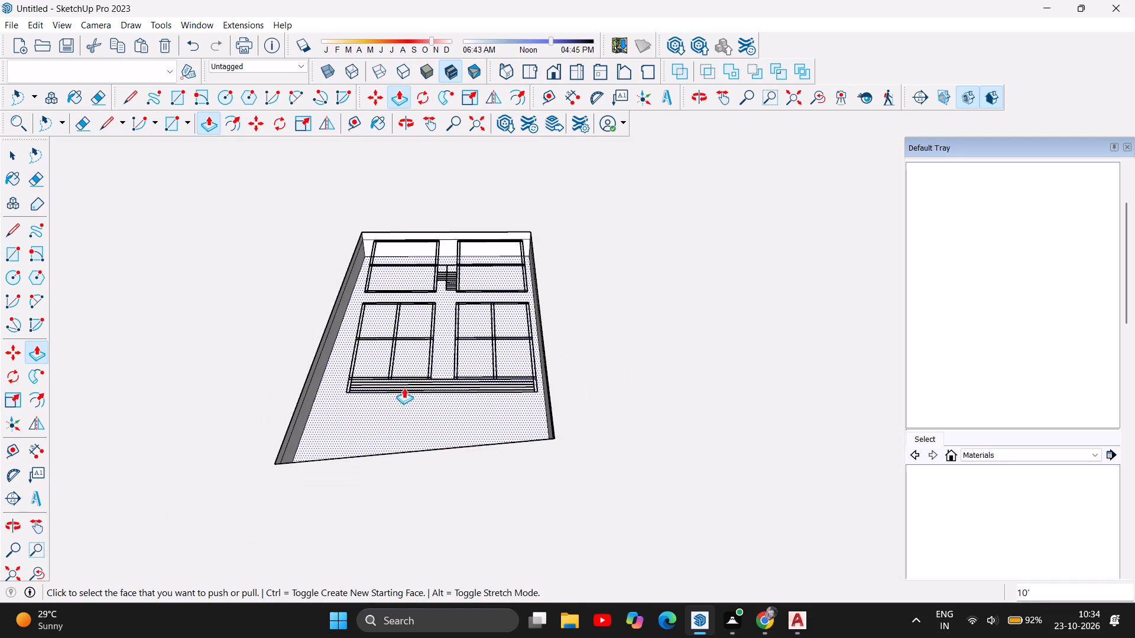
Examine the recessed plot and the shop plan lines above it, up close, as a whole and from overhead.
scroll(404, 388, up, 12)
scroll(415, 331, up, 2)
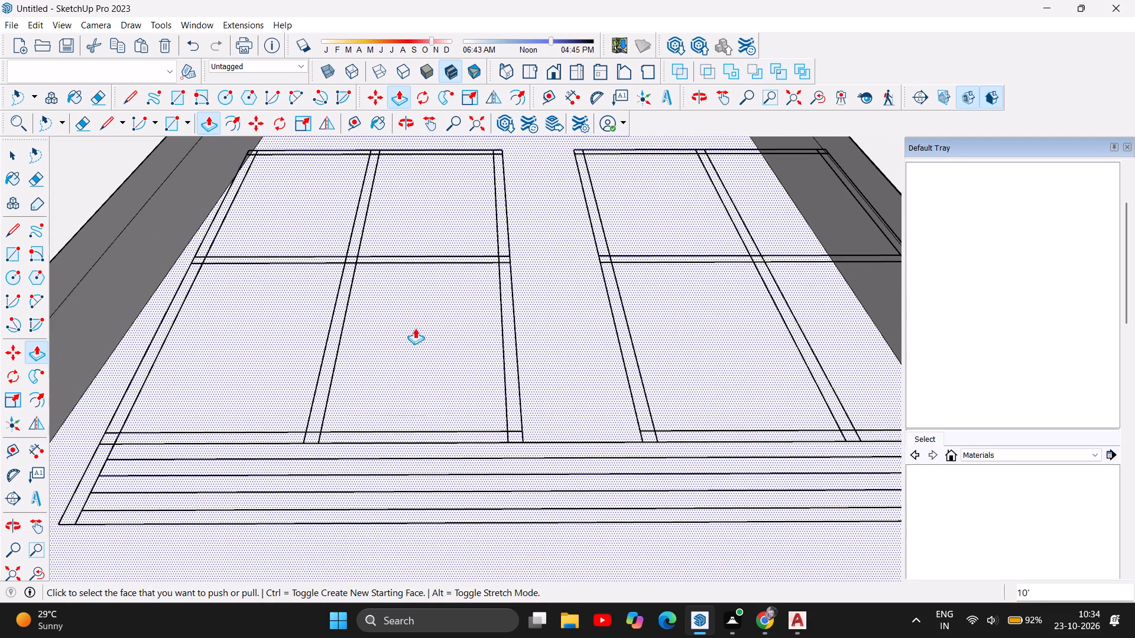
scroll(415, 324, down, 11)
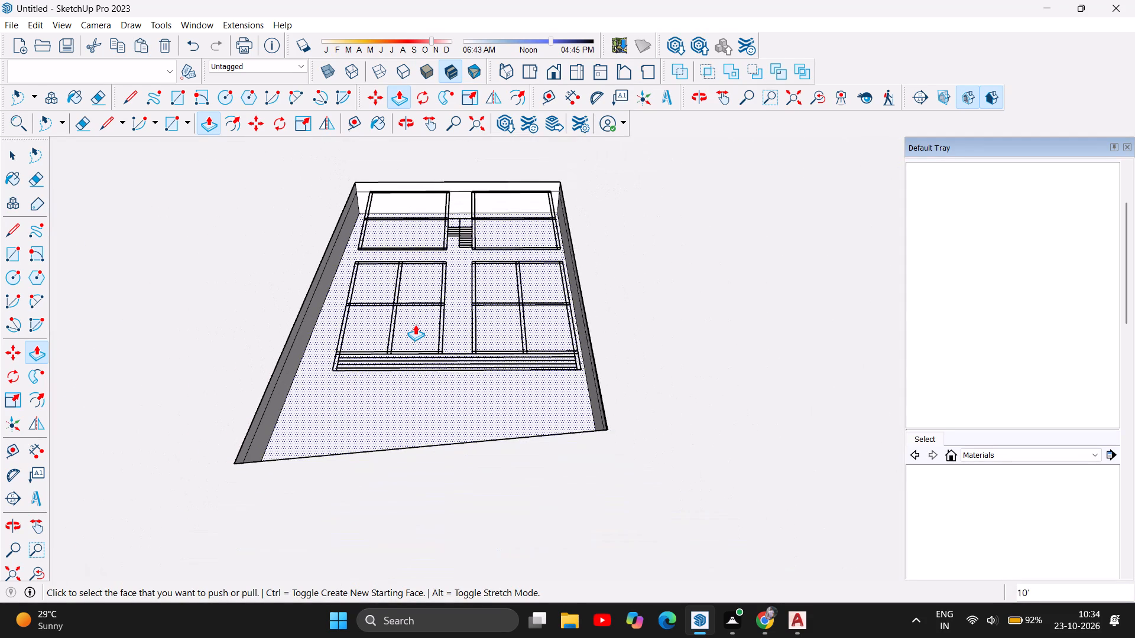
scroll(415, 323, up, 6)
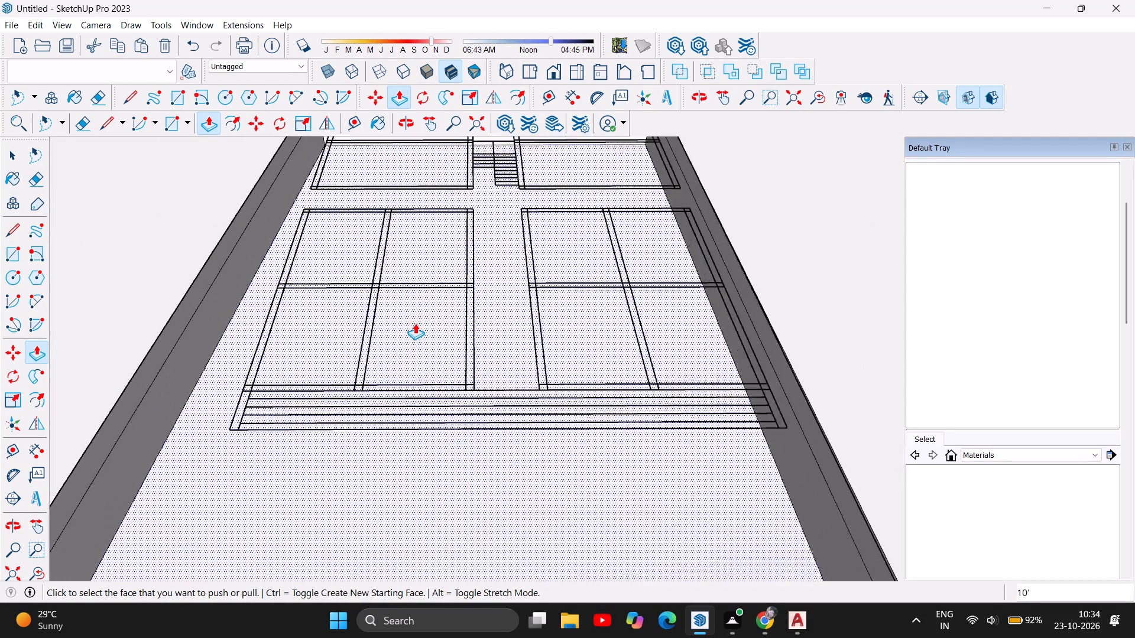
scroll(415, 323, down, 6)
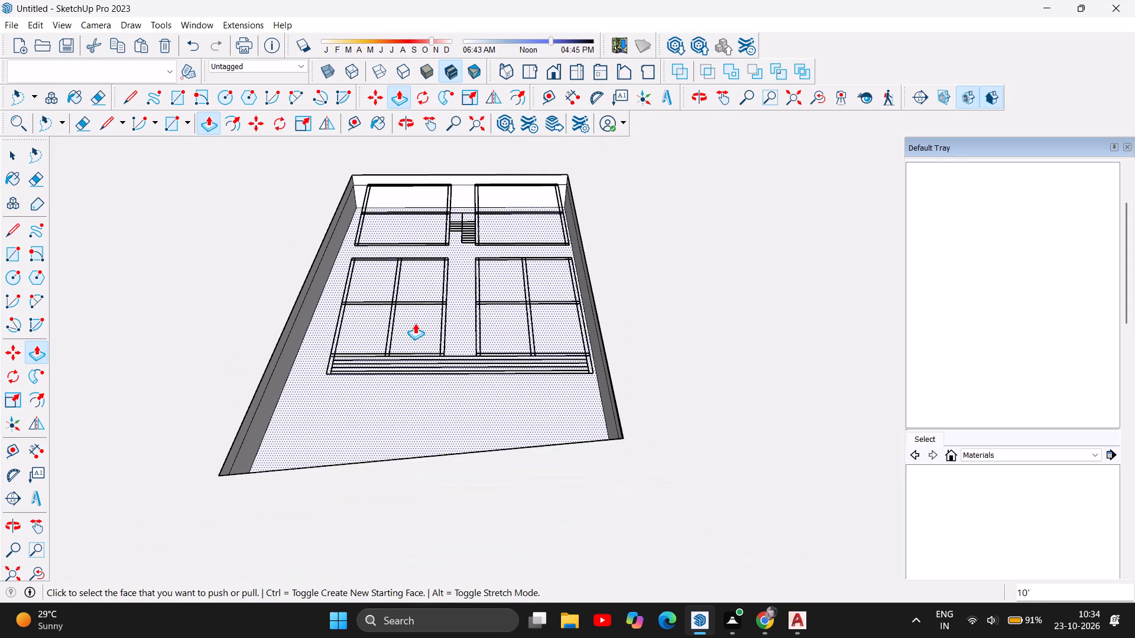
scroll(415, 323, up, 3)
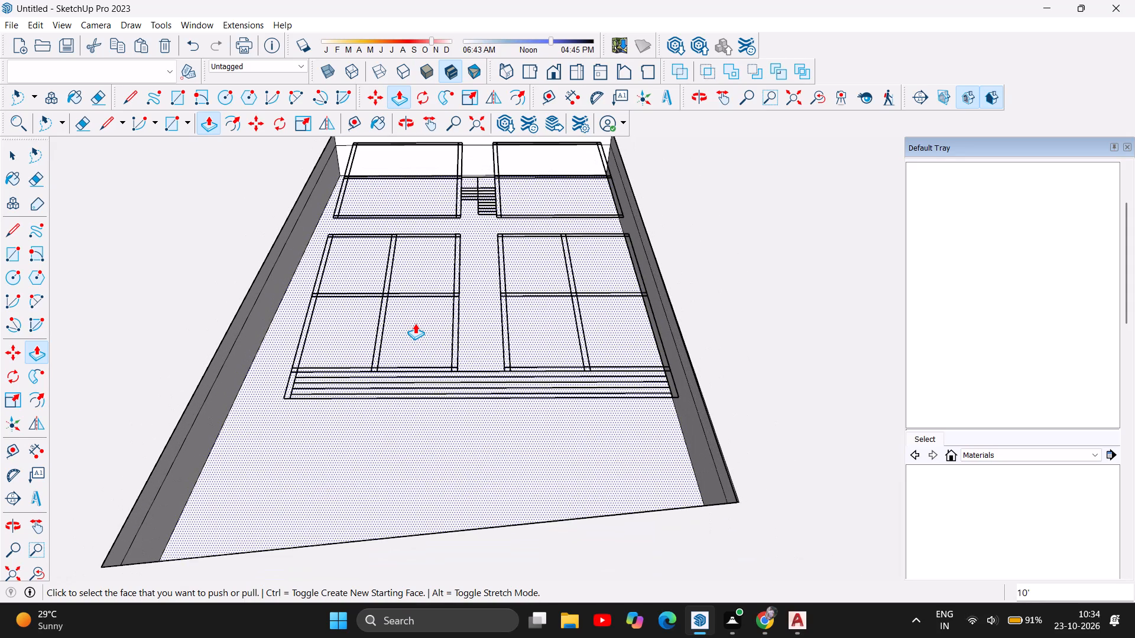
scroll(415, 323, up, 2)
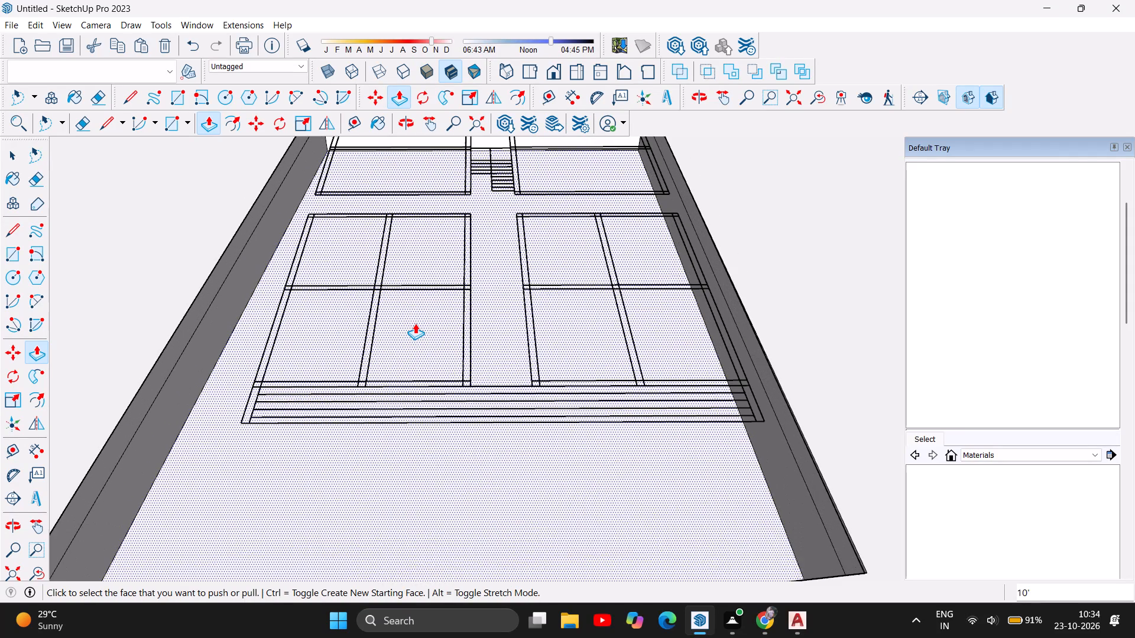
scroll(415, 322, down, 4)
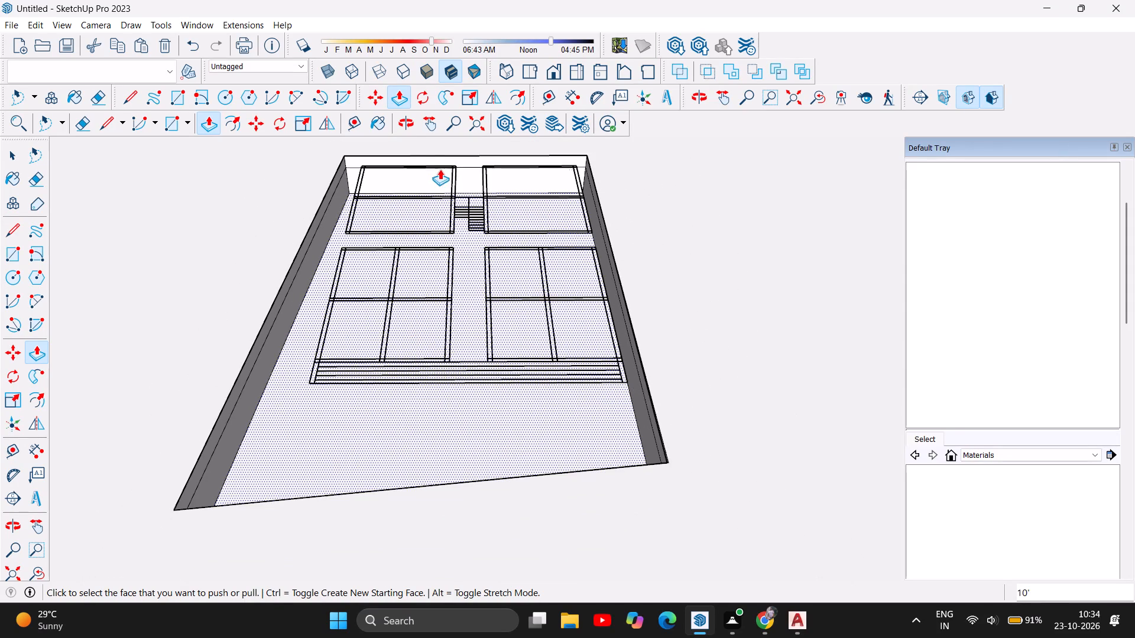
click(406, 126)
drag(453, 336, 456, 483)
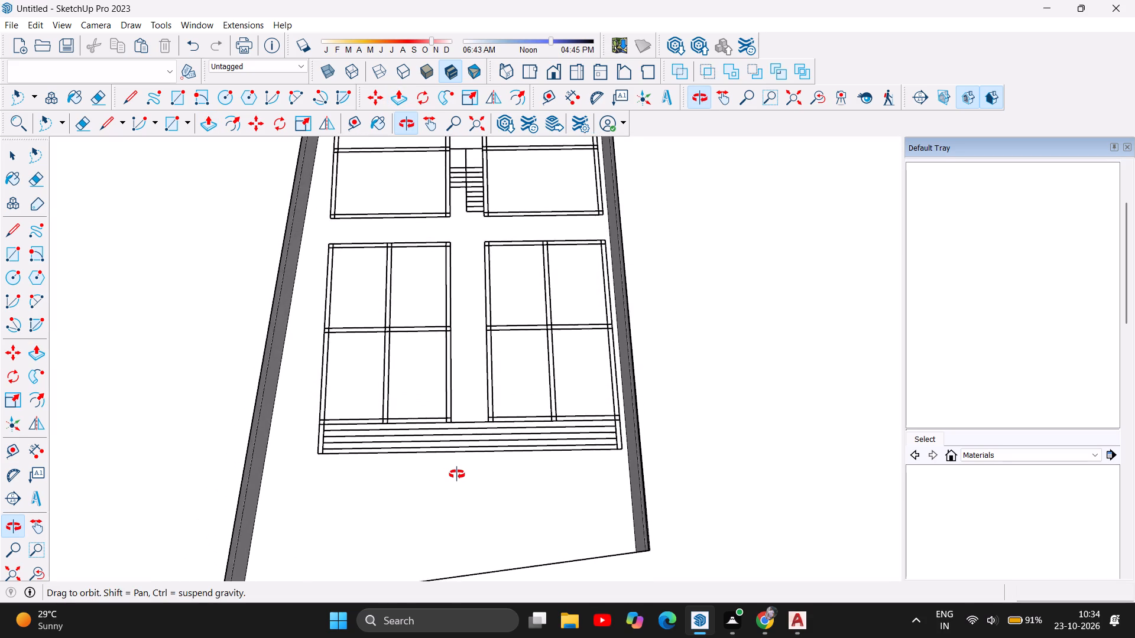
scroll(457, 474, down, 7)
scroll(421, 387, up, 6)
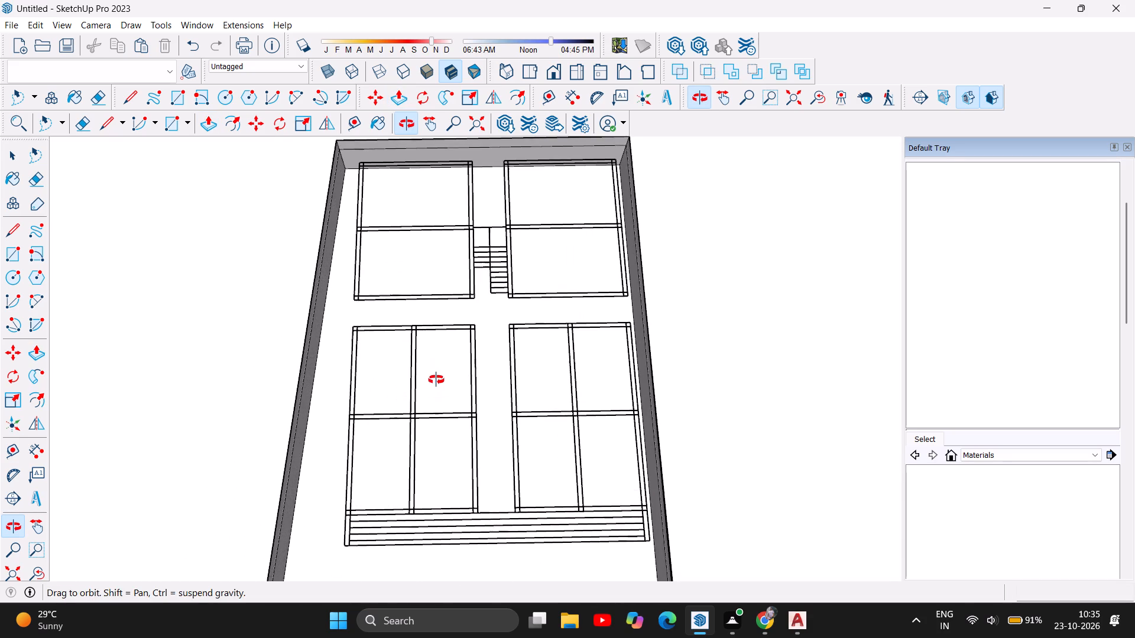
scroll(531, 487, up, 3)
scroll(489, 436, down, 4)
scroll(527, 488, down, 1)
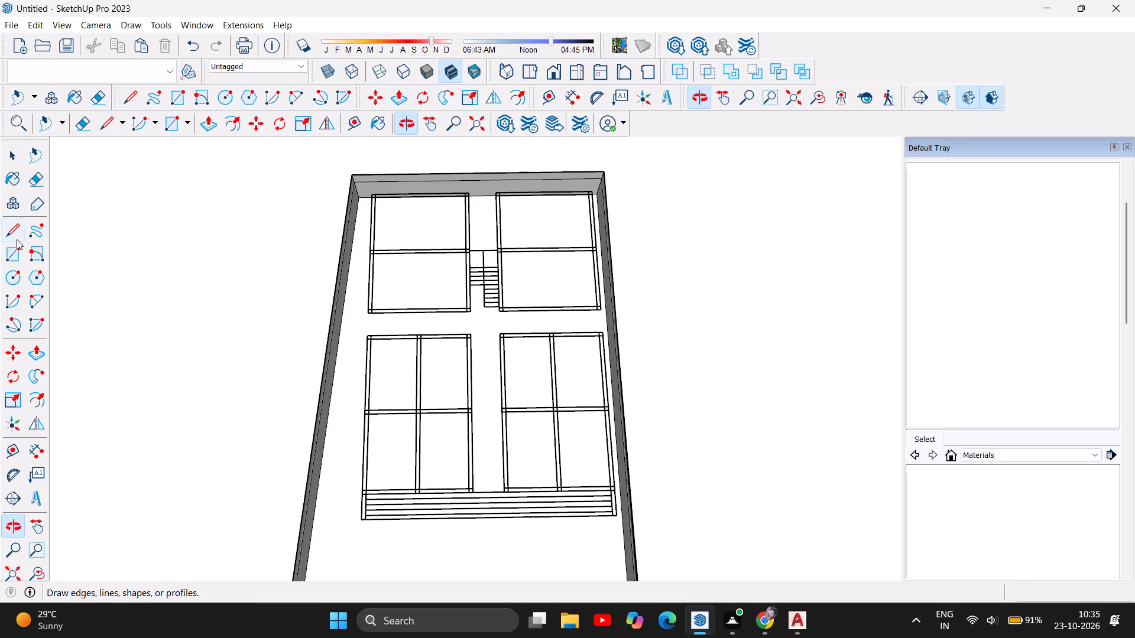
Draw a 9" by 65' 3" rectangle over the left outer wall lines, from the rear corner to the front steps.
click(12, 259)
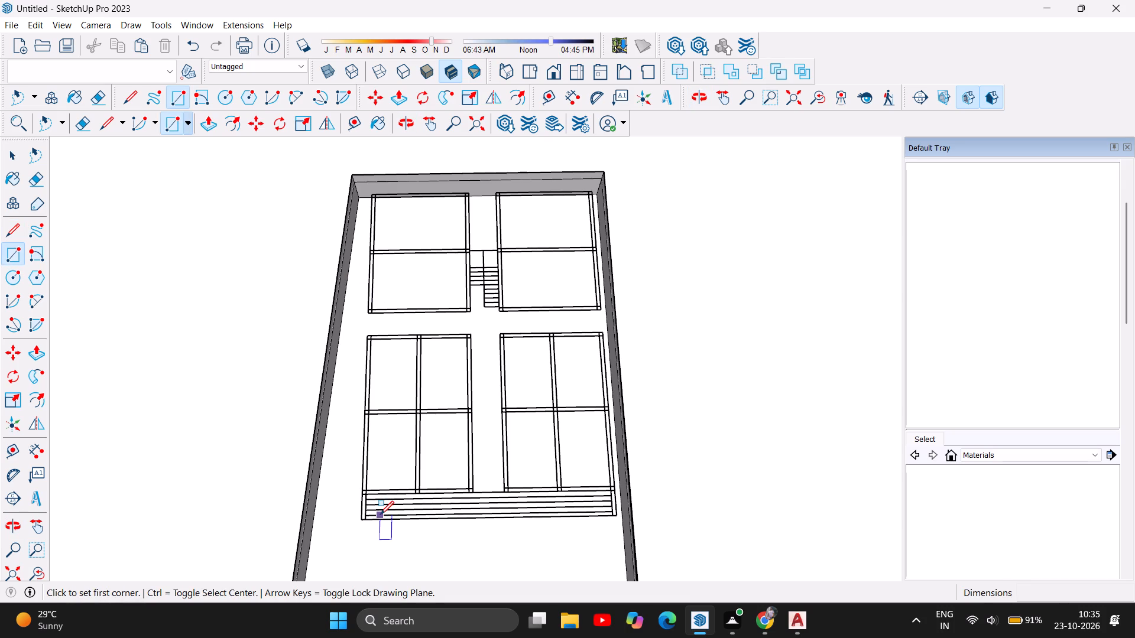
scroll(373, 500, up, 4)
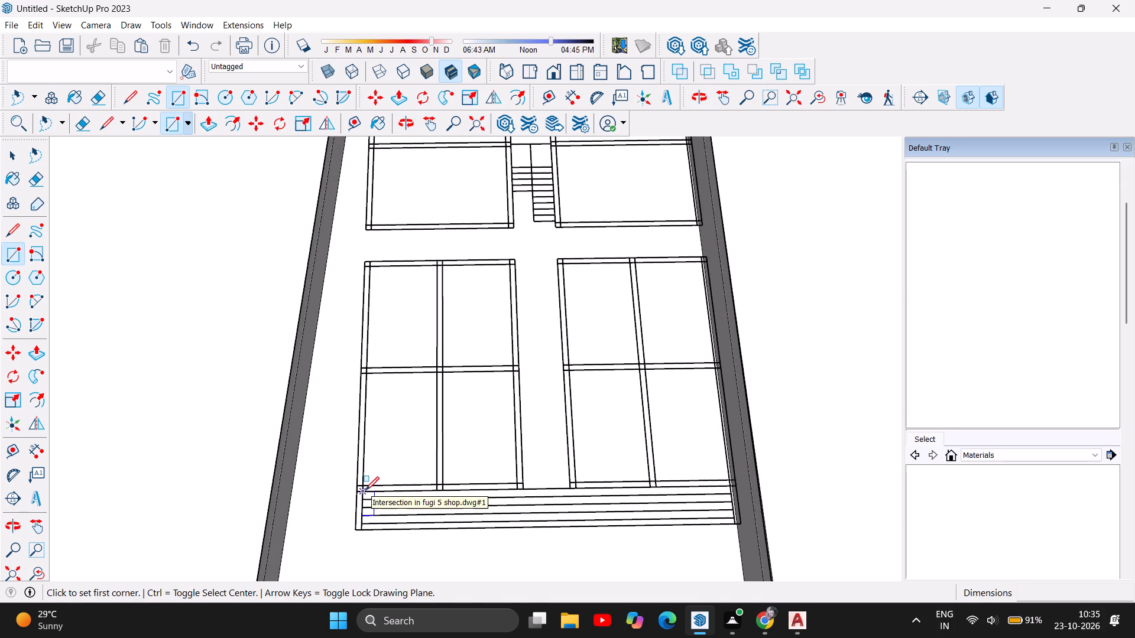
click(365, 490)
click(359, 493)
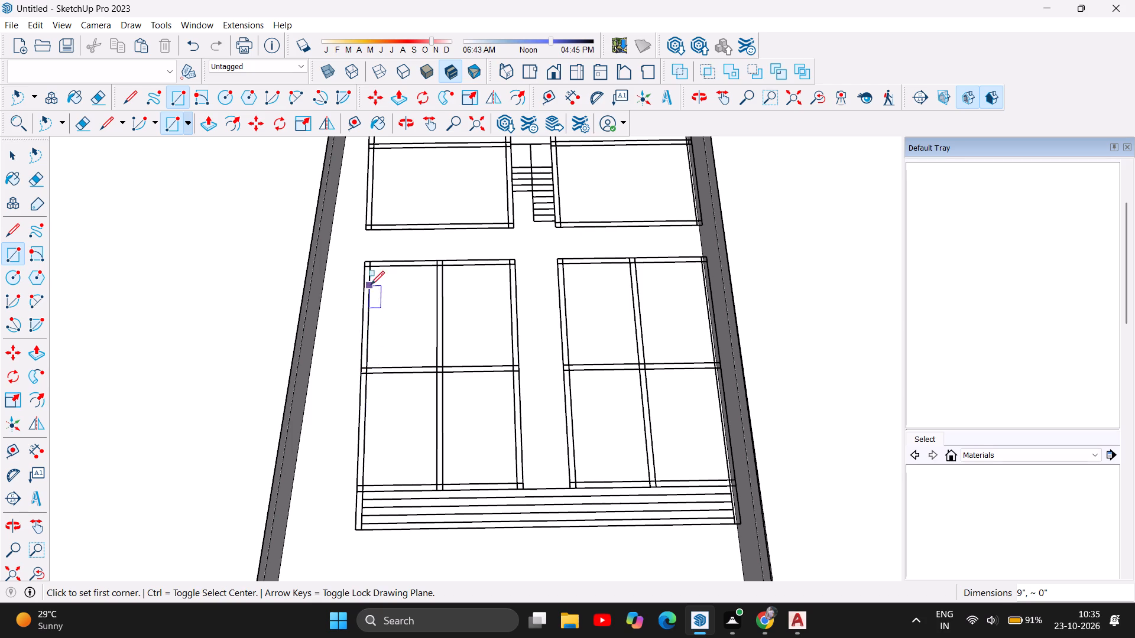
scroll(380, 292, down, 5)
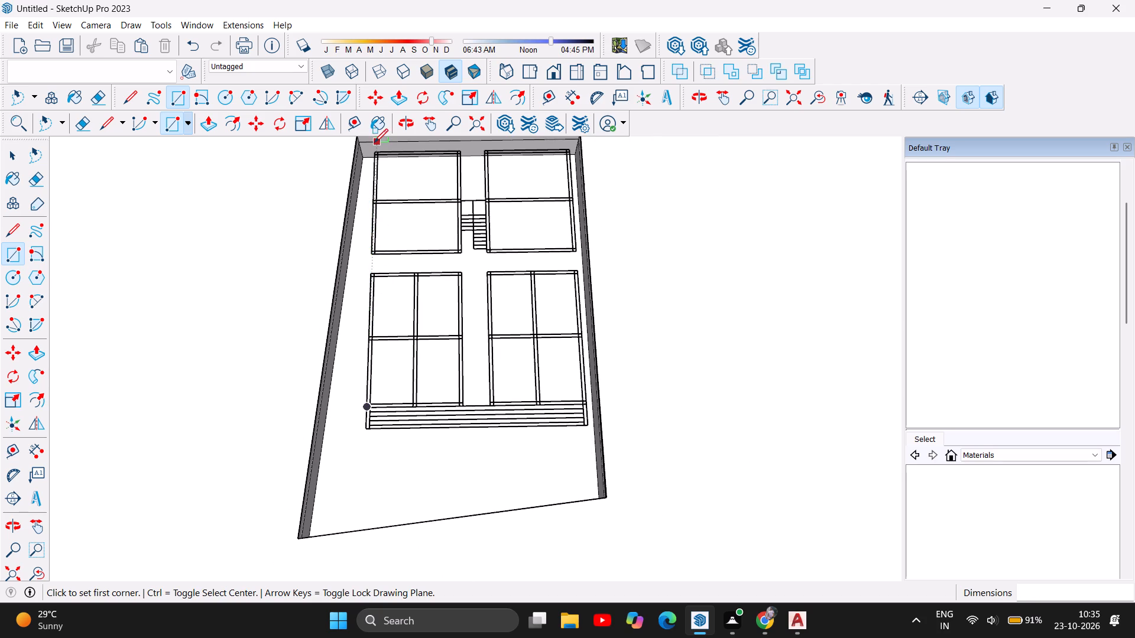
scroll(372, 142, up, 17)
scroll(375, 158, down, 1)
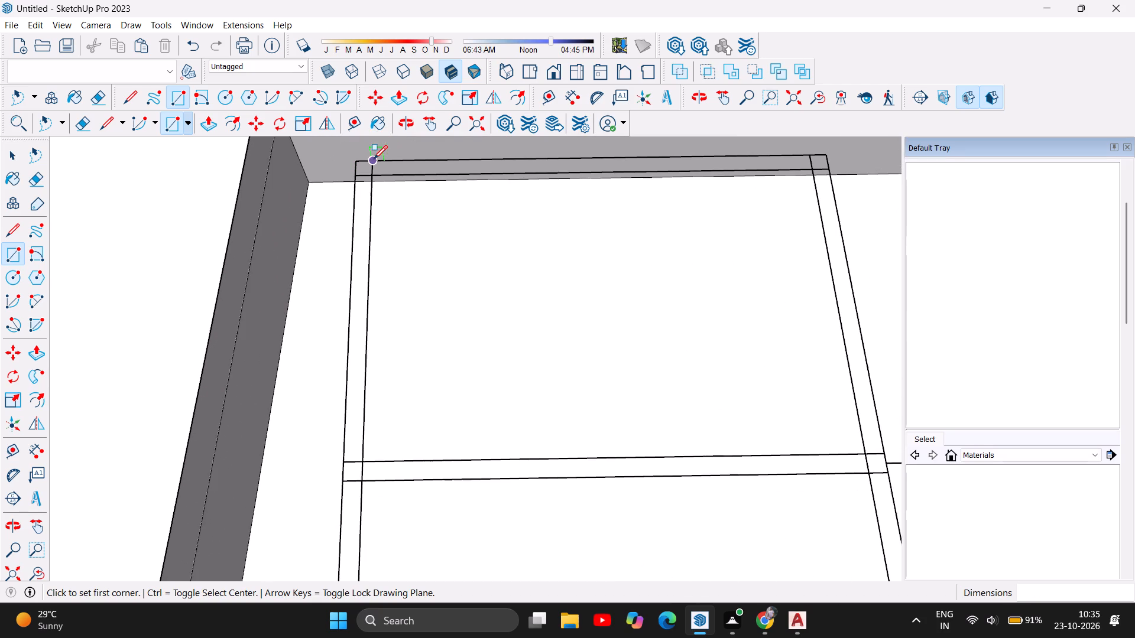
click(375, 160)
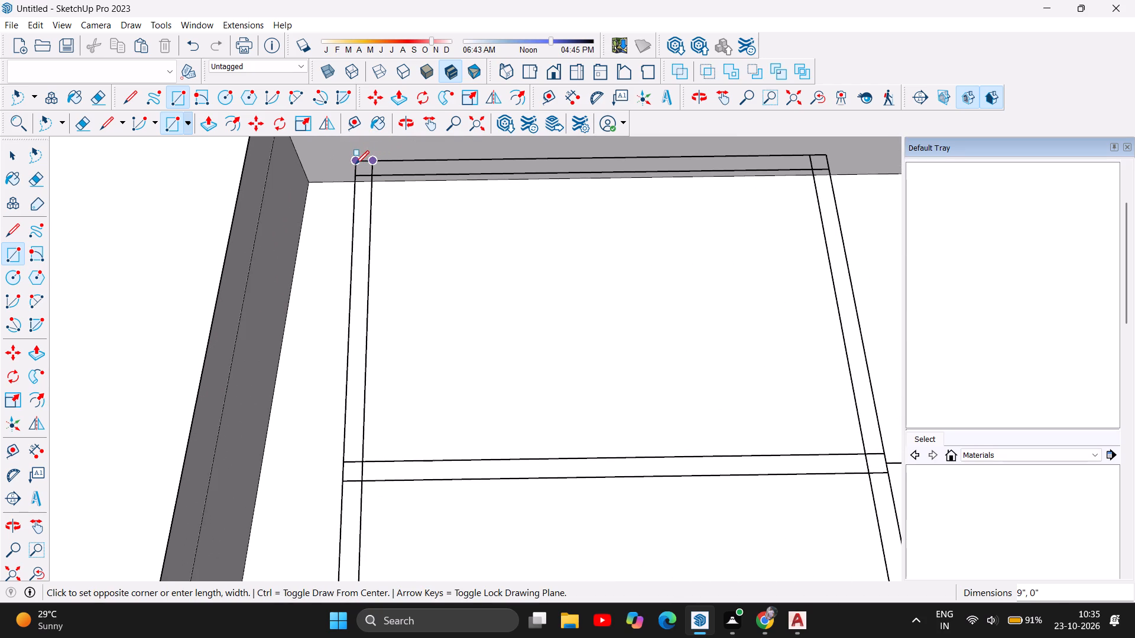
click(355, 164)
scroll(345, 256, down, 4)
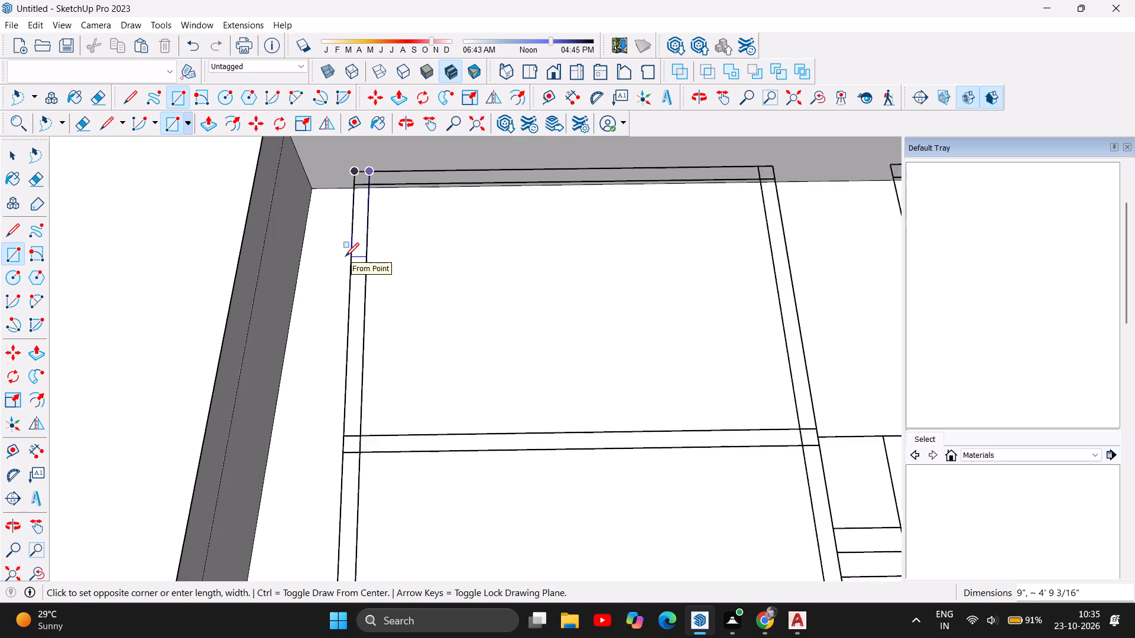
scroll(345, 256, down, 11)
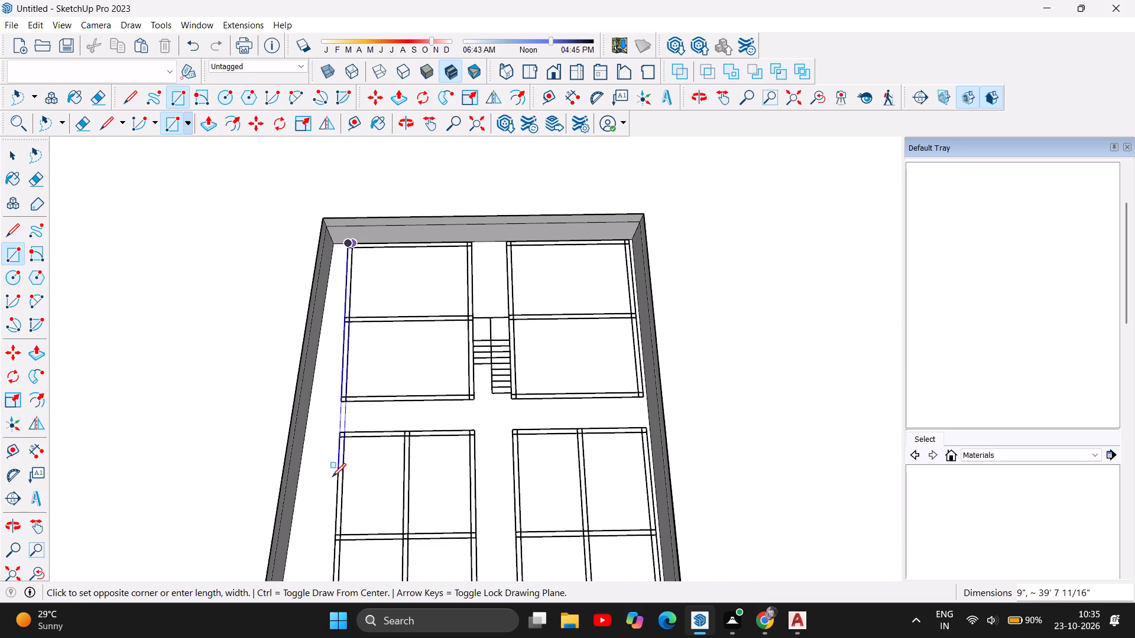
scroll(331, 485, down, 16)
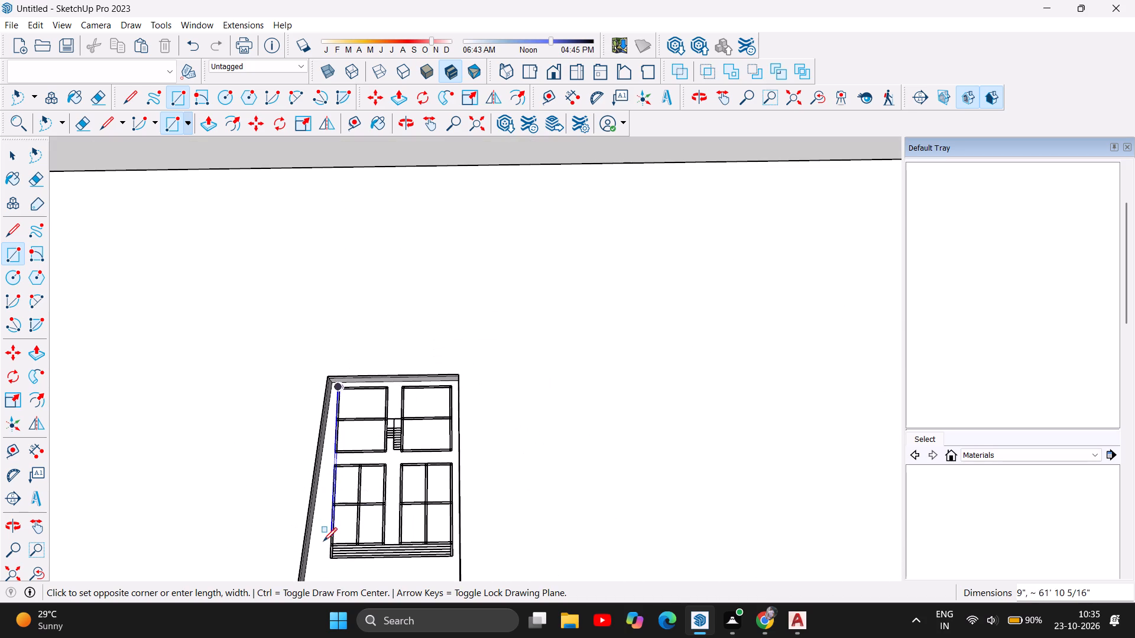
scroll(325, 543, up, 17)
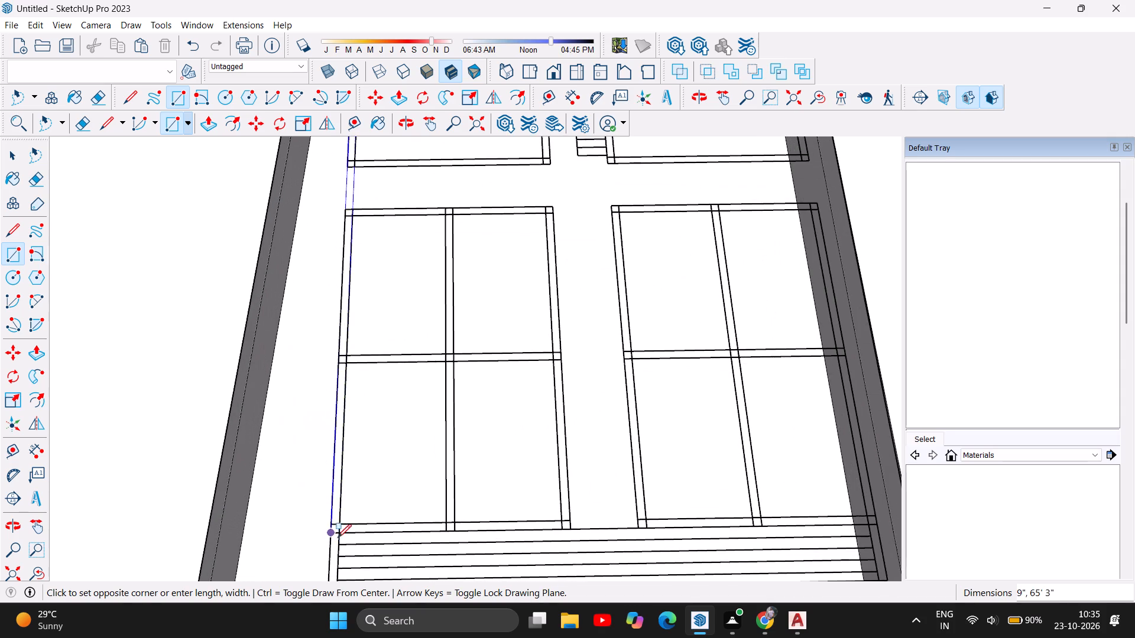
scroll(337, 532, up, 7)
click(342, 532)
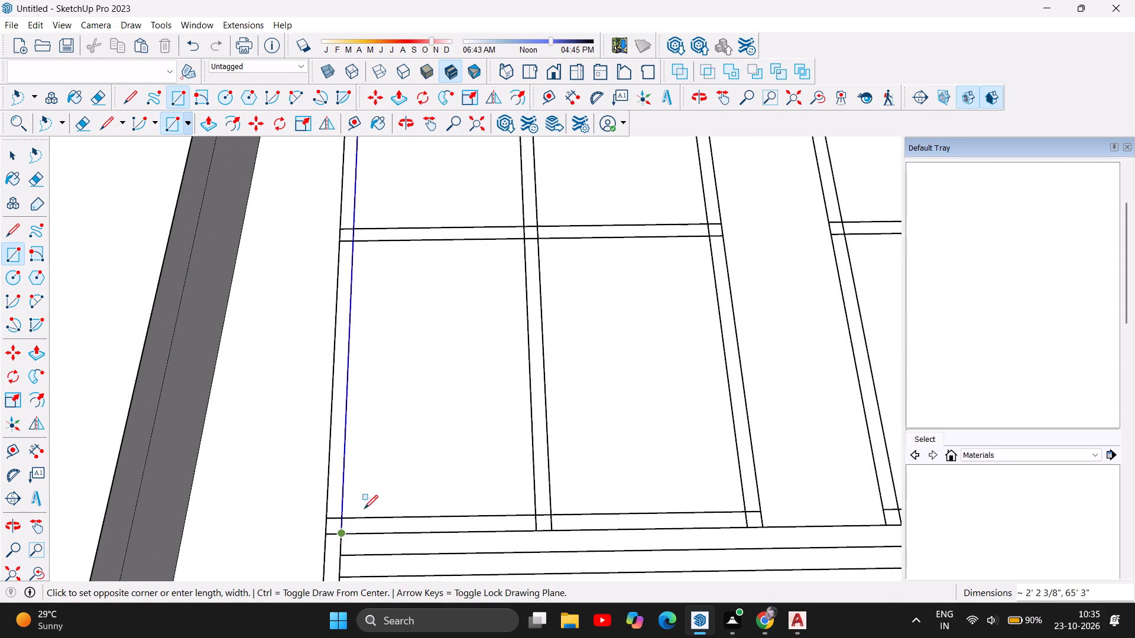
click(340, 534)
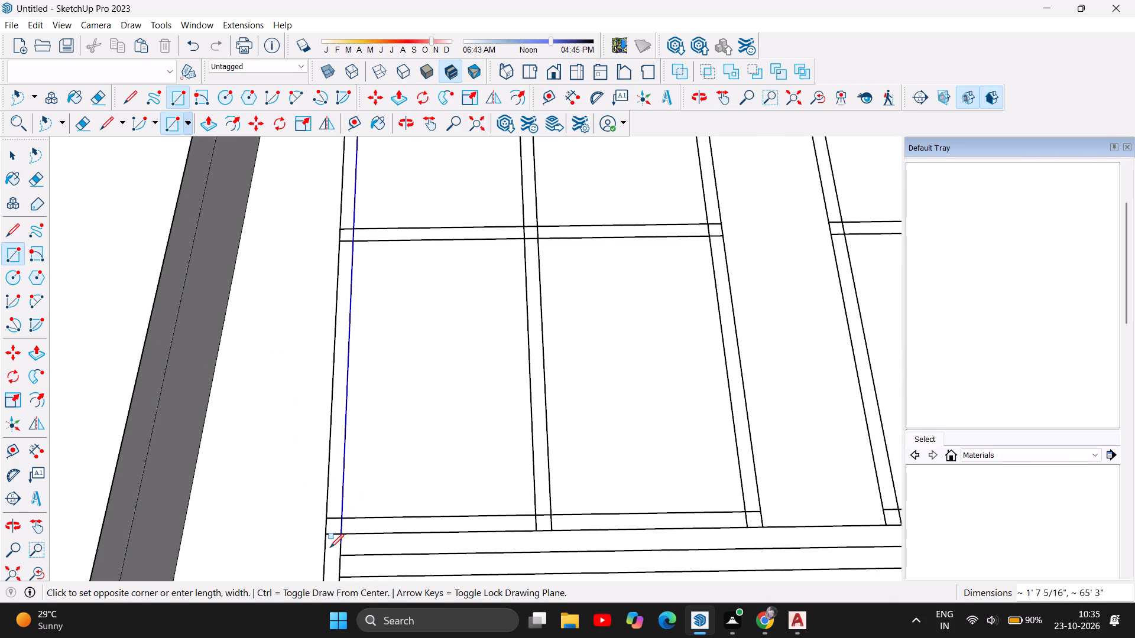
click(327, 535)
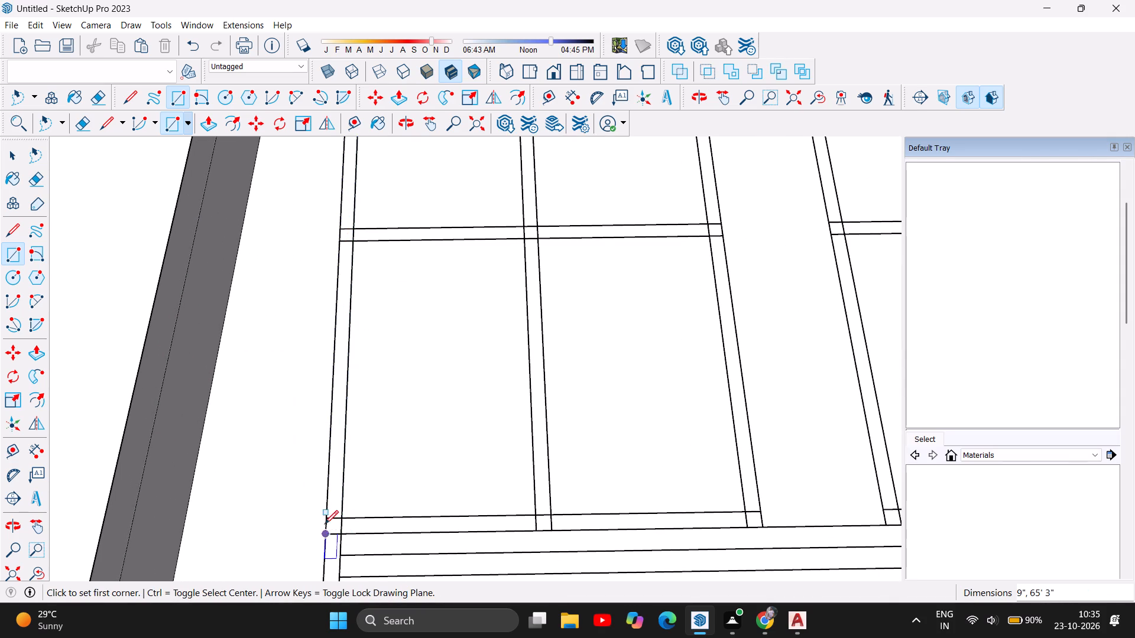
key(Escape)
Extrude the left outer wall strip down 11' towards the recessed plot floor.
click(209, 123)
click(343, 290)
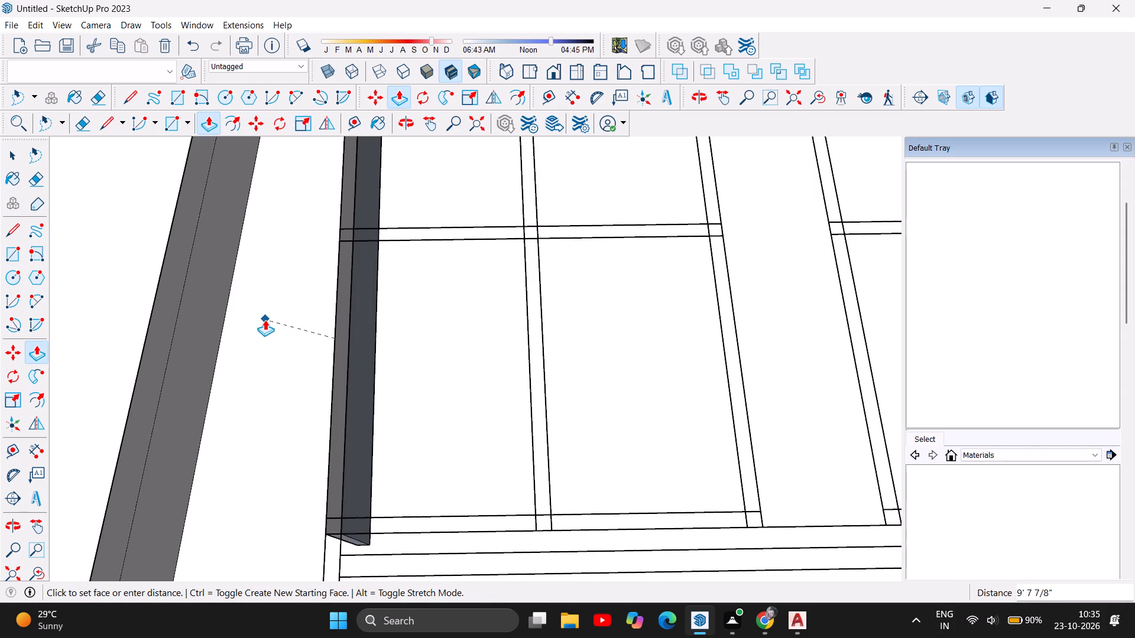
text(11')
key(Return)
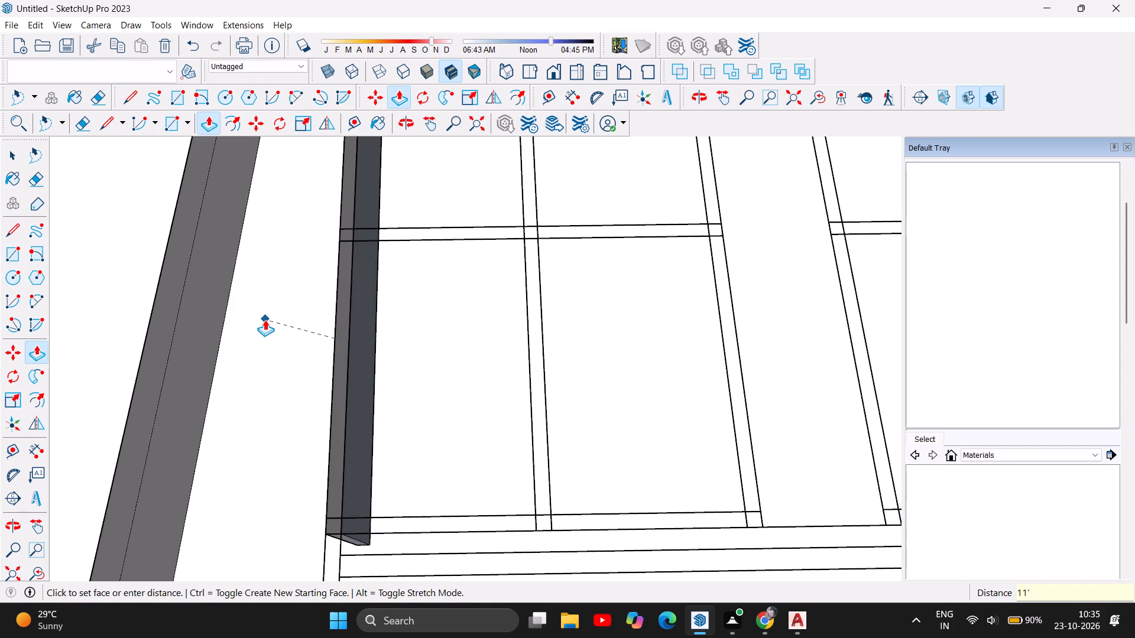
Examine the extruded left wall within the recessed plot from above, from low front angles and from underneath.
scroll(630, 398, down, 6)
scroll(301, 300, down, 5)
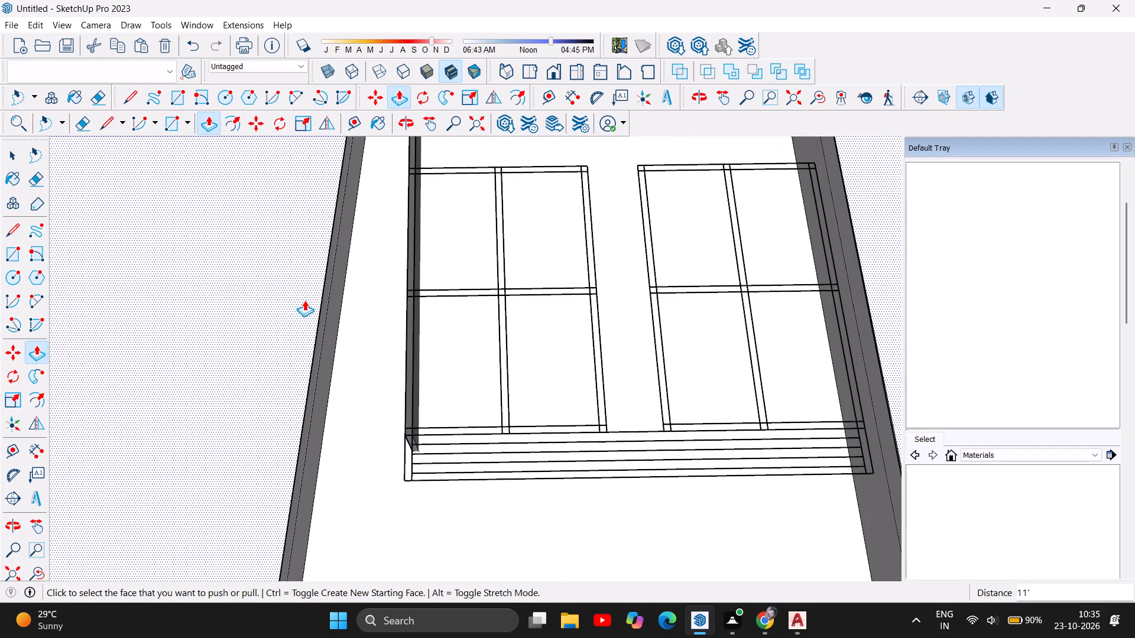
scroll(299, 306, down, 5)
scroll(222, 353, down, 19)
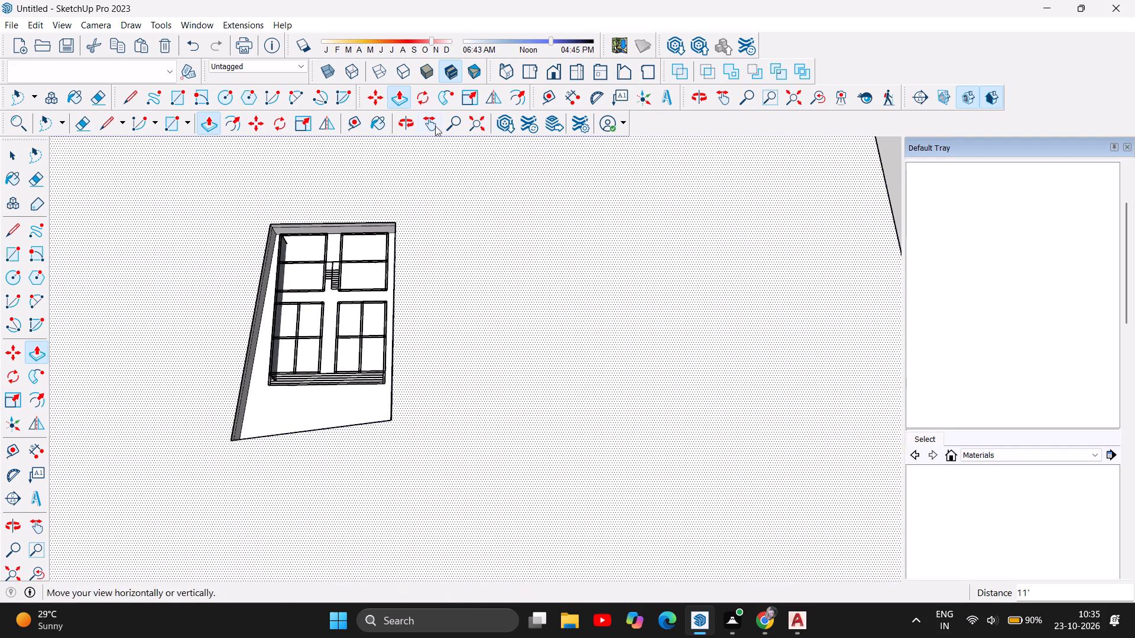
click(413, 122)
drag(385, 364, 319, 271)
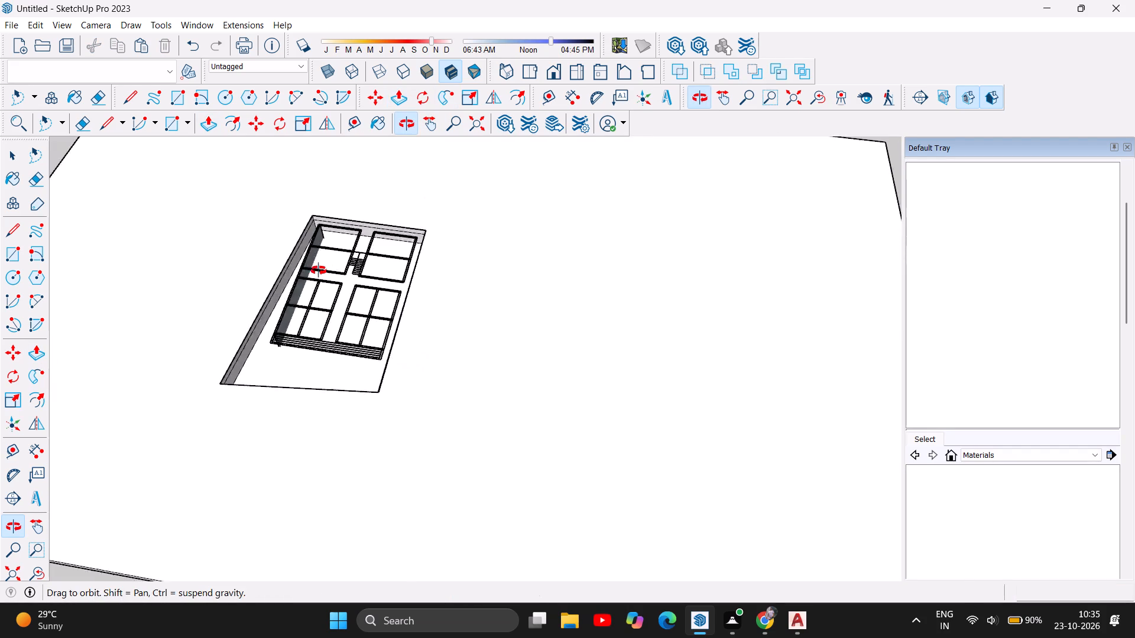
drag(319, 271, 317, 186)
scroll(247, 356, up, 9)
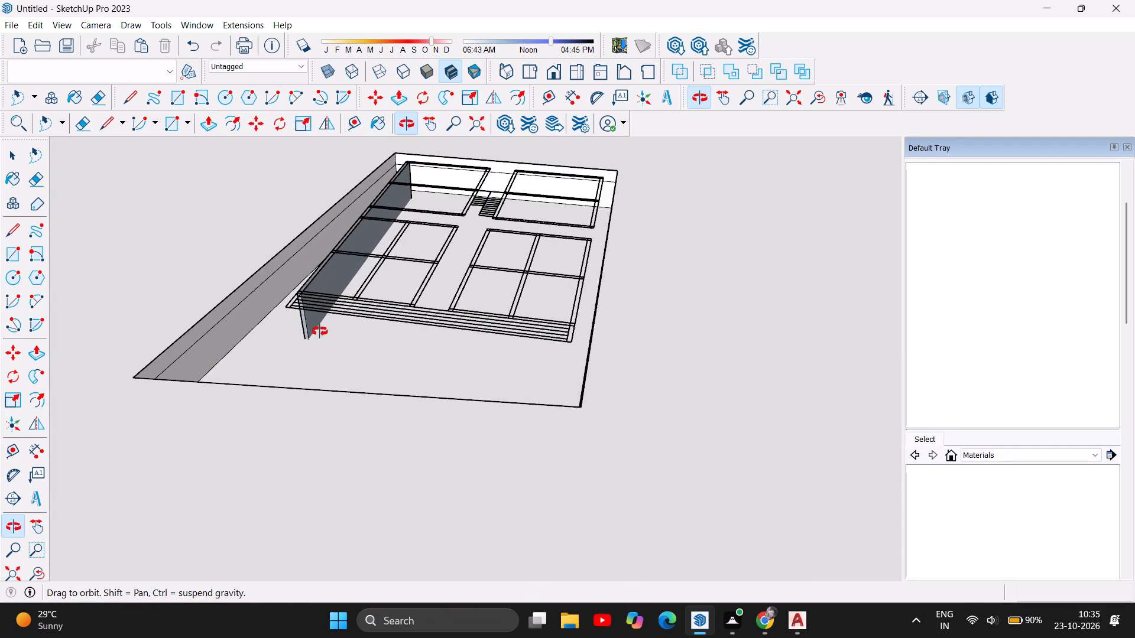
scroll(325, 325, up, 10)
drag(310, 411, 481, 291)
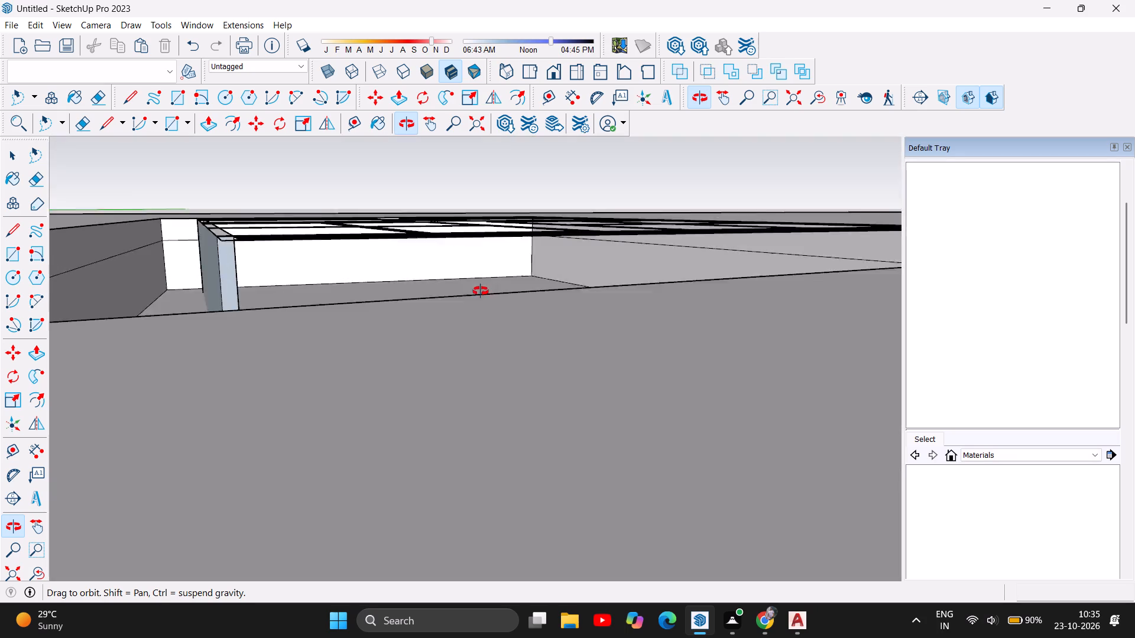
drag(481, 291, 396, 382)
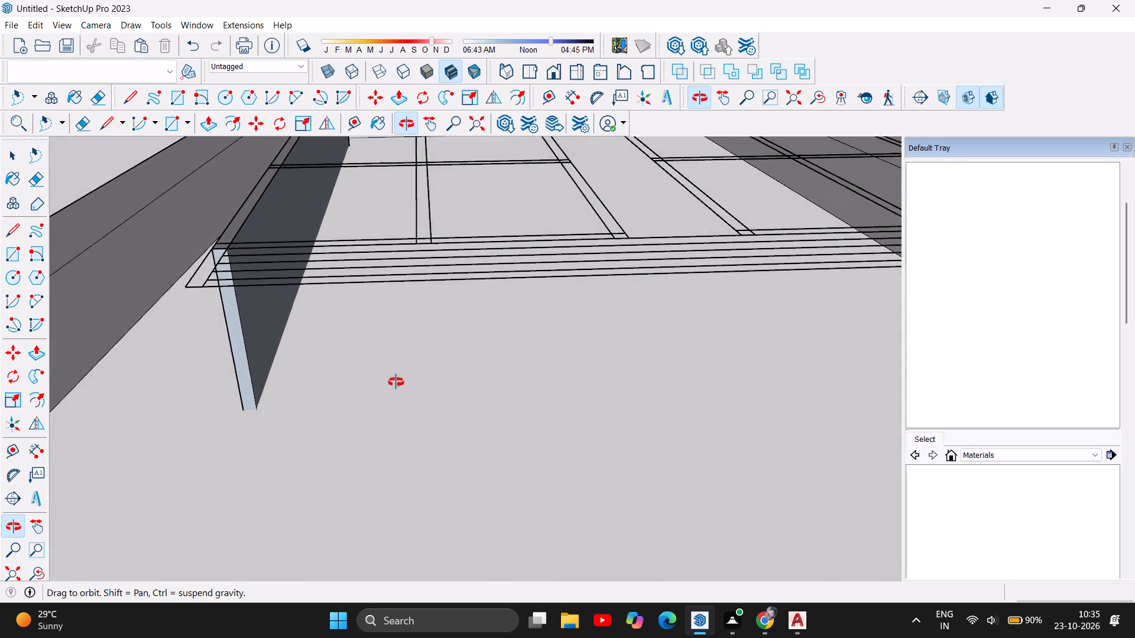
drag(396, 382, 327, 339)
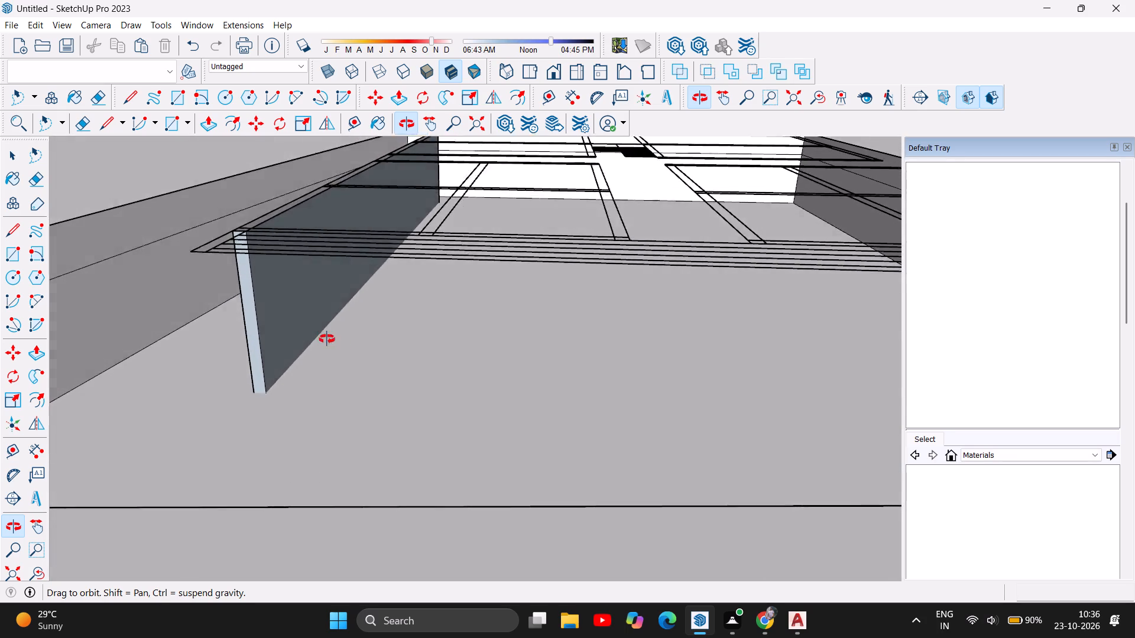
drag(327, 339, 395, 315)
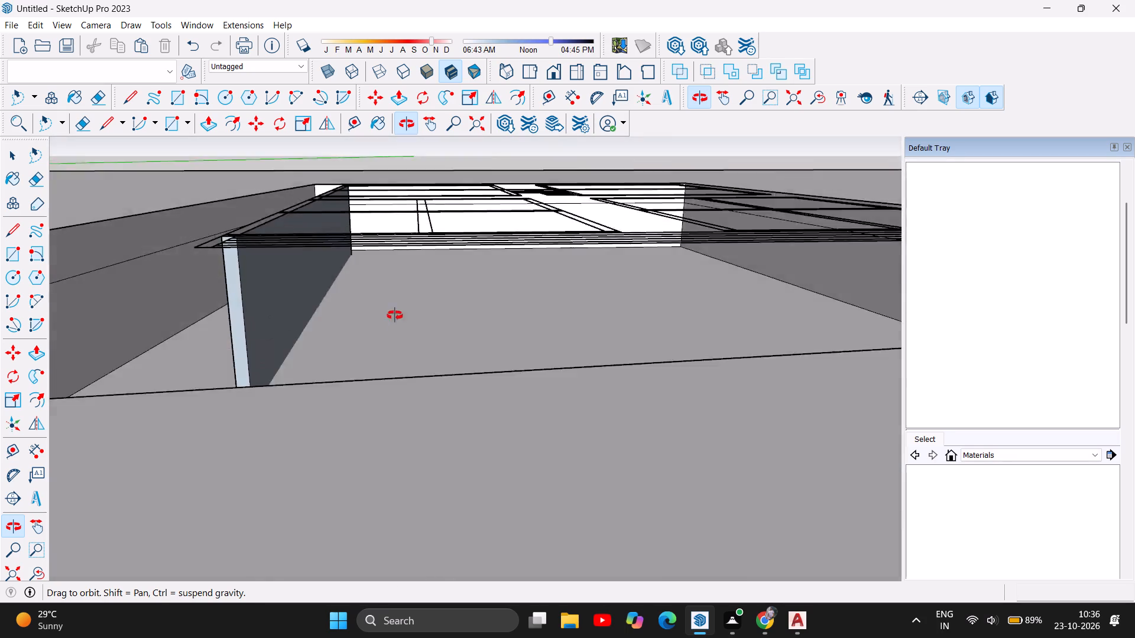
drag(395, 315, 408, 212)
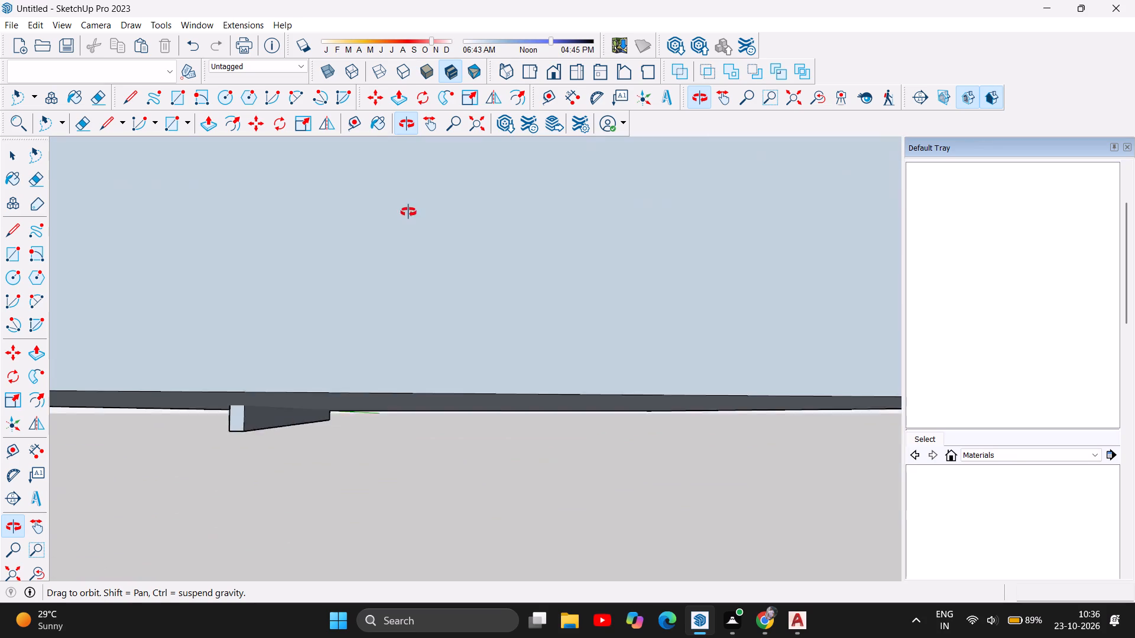
drag(408, 212, 407, 213)
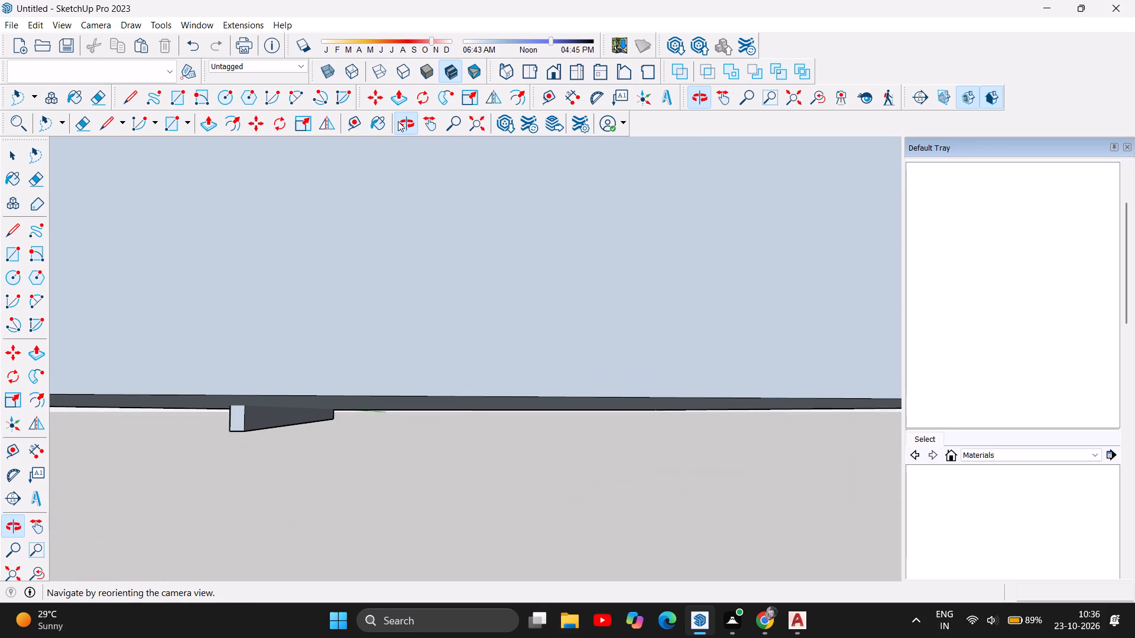
Push the underside face of the recessed plot down by 1'.
click(210, 124)
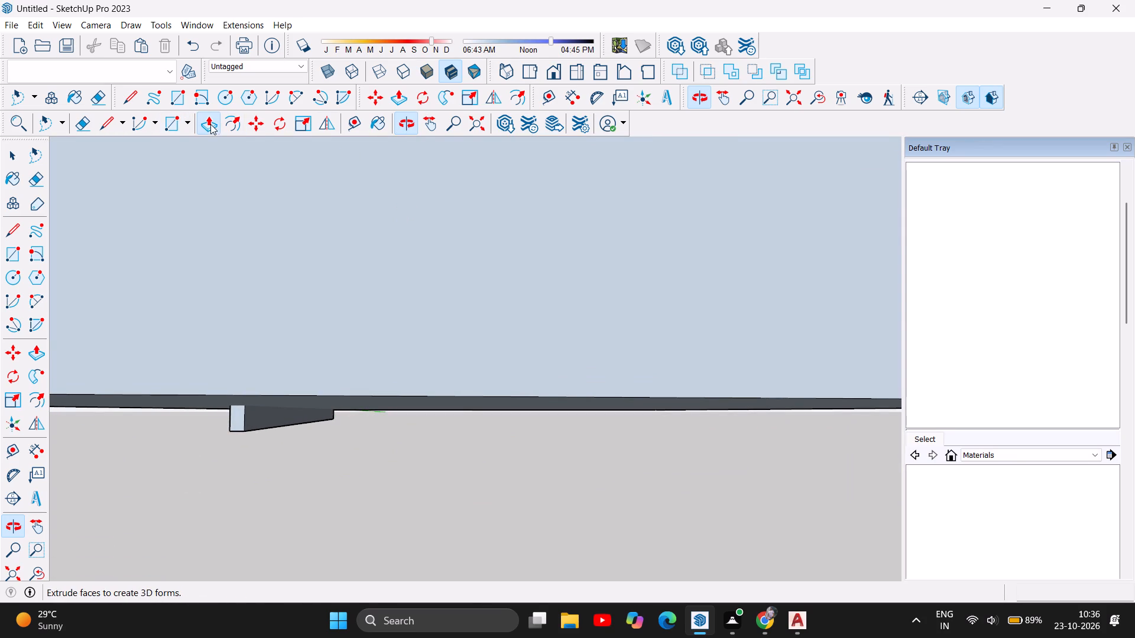
click(439, 399)
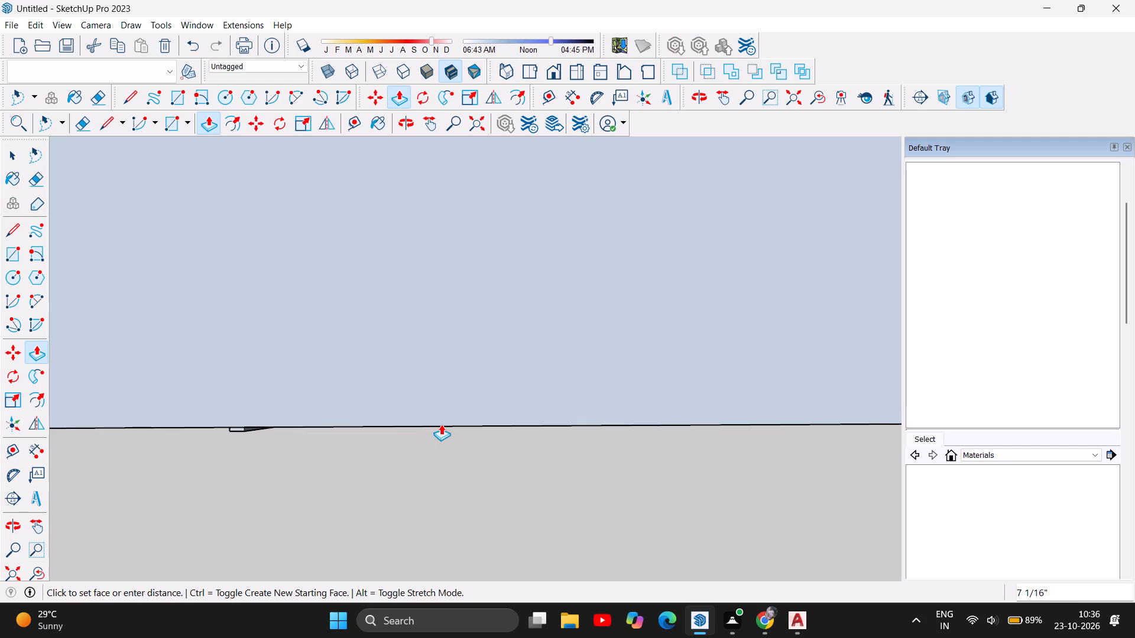
key(1)
key(apostrophe)
key(Return)
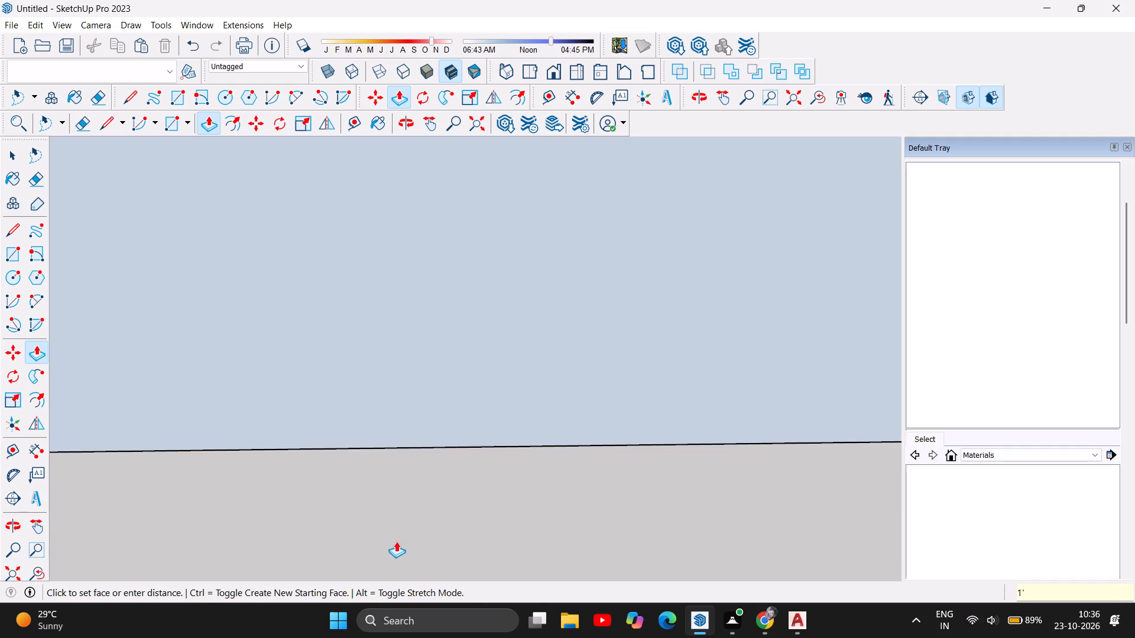
Push the underside face of the recessed plot down about 5 7/16" over the wall's protruding lower end.
scroll(391, 520, down, 14)
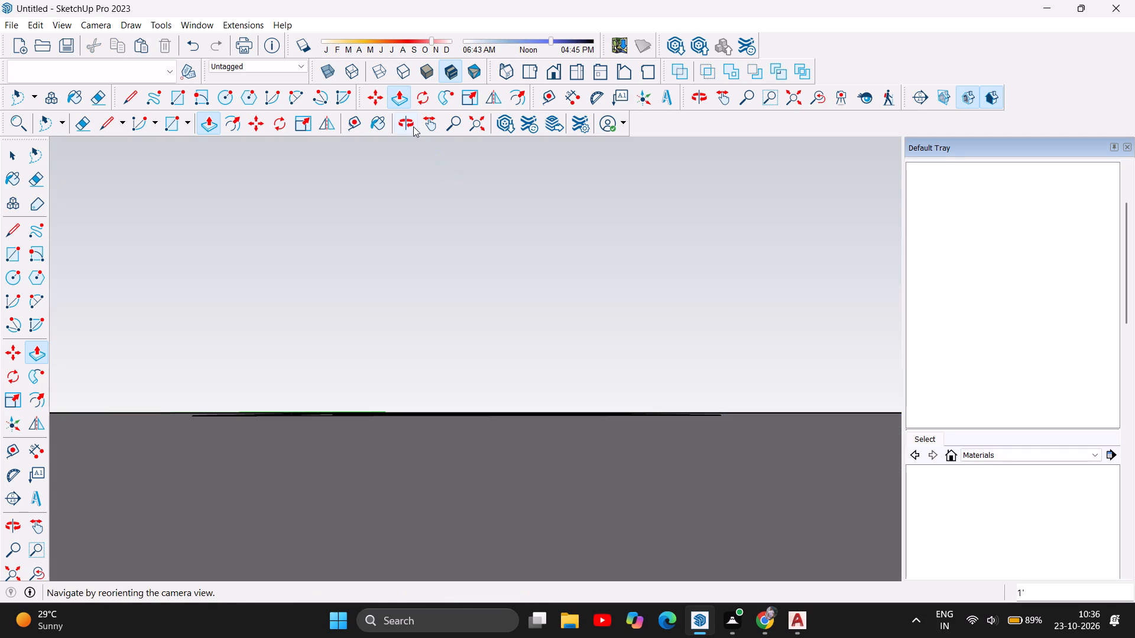
click(413, 126)
drag(417, 251, 412, 398)
scroll(379, 559, up, 3)
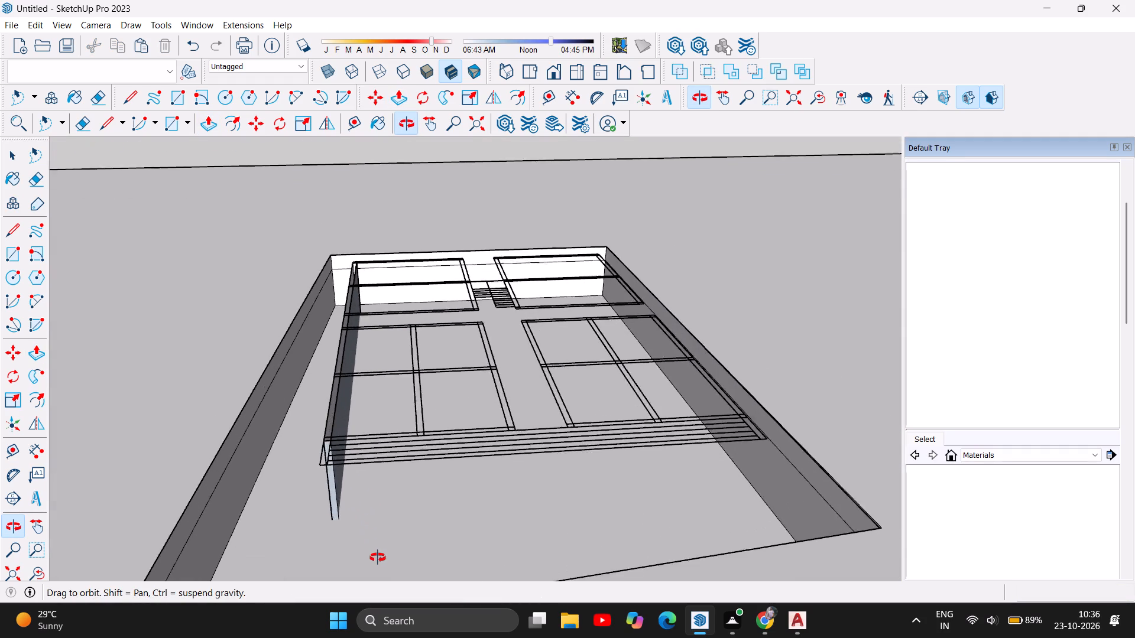
scroll(378, 558, up, 3)
scroll(339, 527, up, 12)
drag(356, 516, 355, 434)
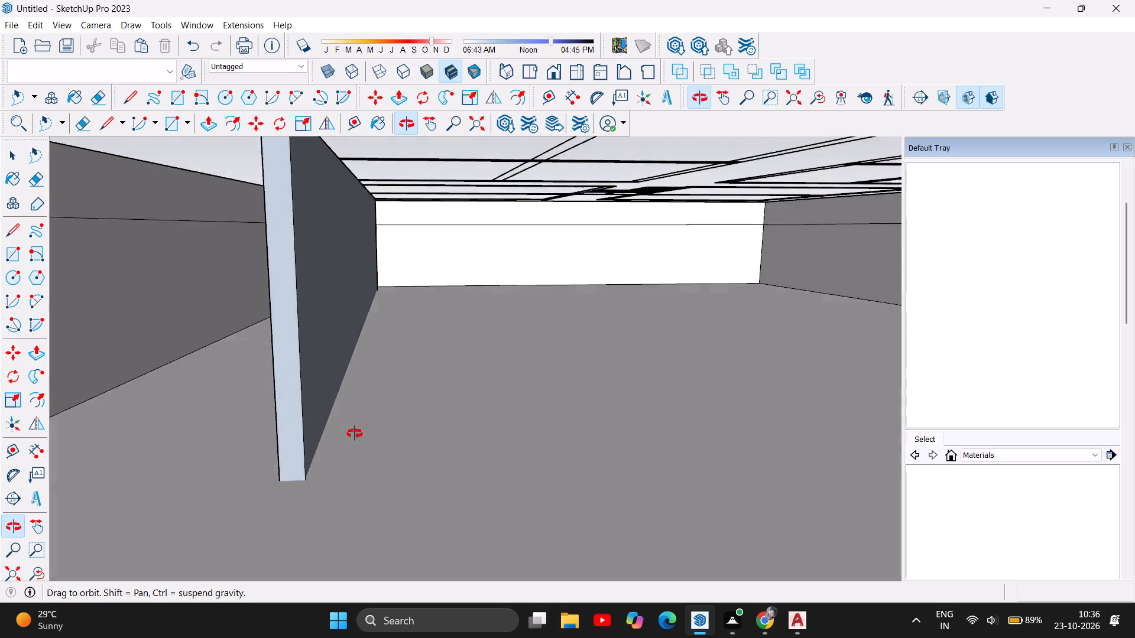
drag(355, 434, 372, 317)
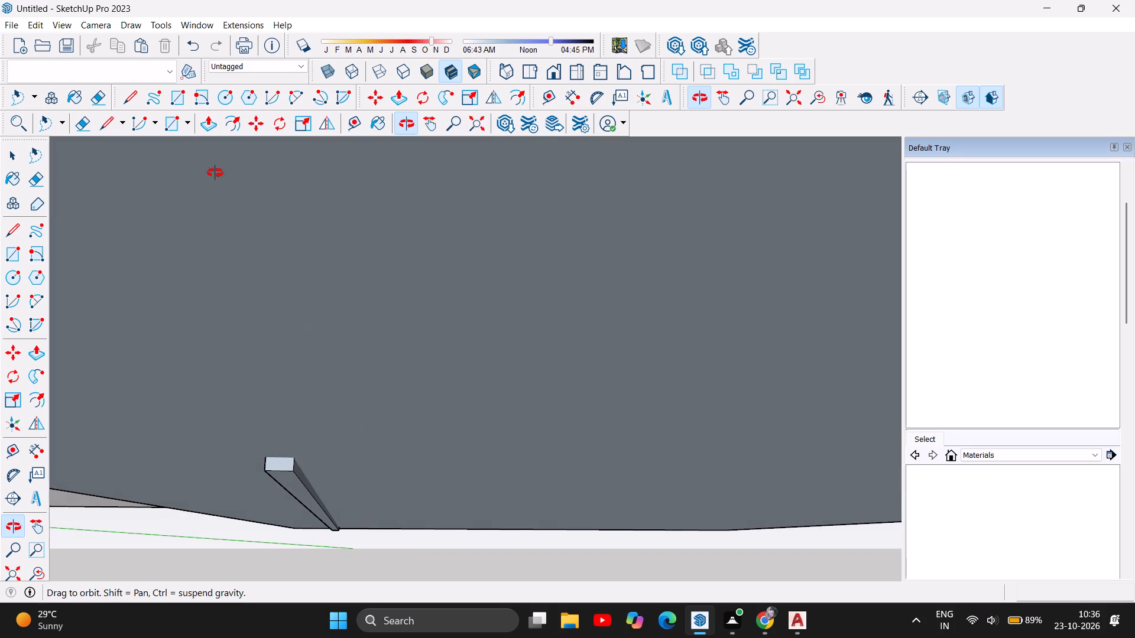
click(209, 128)
click(364, 351)
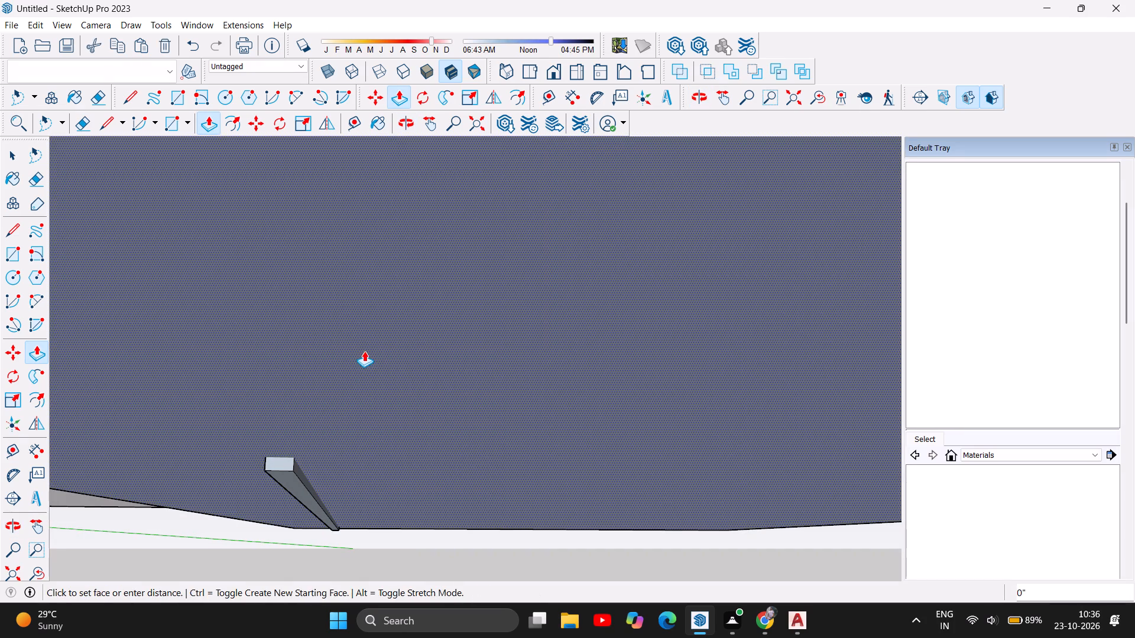
click(359, 386)
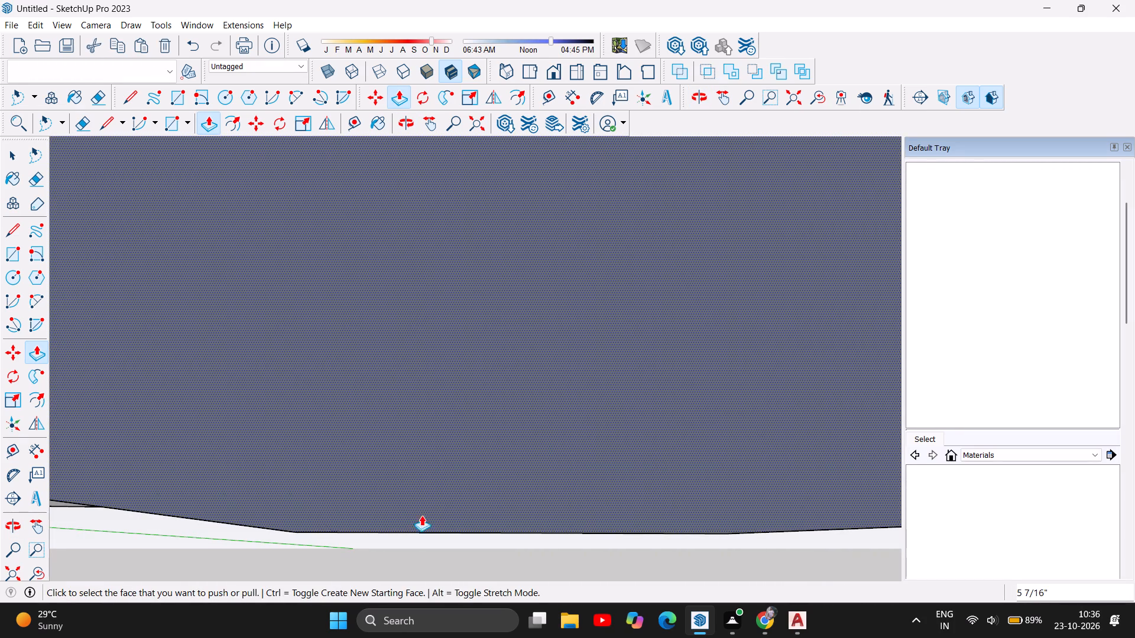
Examine the recessed plot and the extruded left wall from above and from all sides, checking how the wall meets the lowered floor.
click(404, 119)
drag(459, 304, 446, 478)
scroll(456, 446, down, 11)
scroll(421, 420, down, 13)
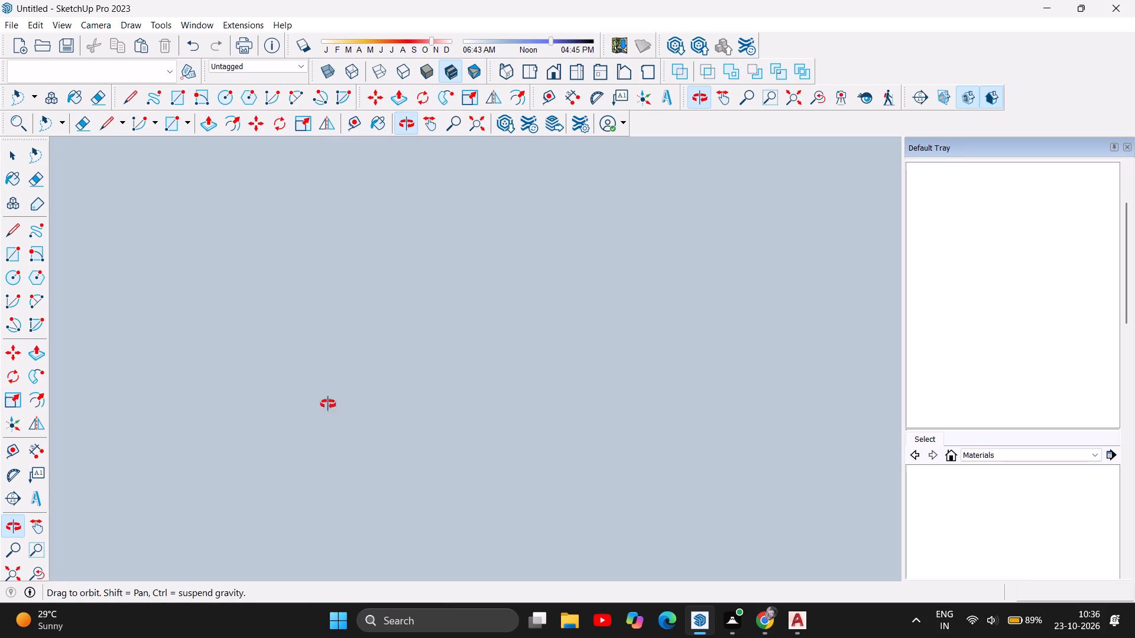
scroll(328, 404, down, 2)
scroll(359, 440, down, 12)
drag(525, 344, 511, 473)
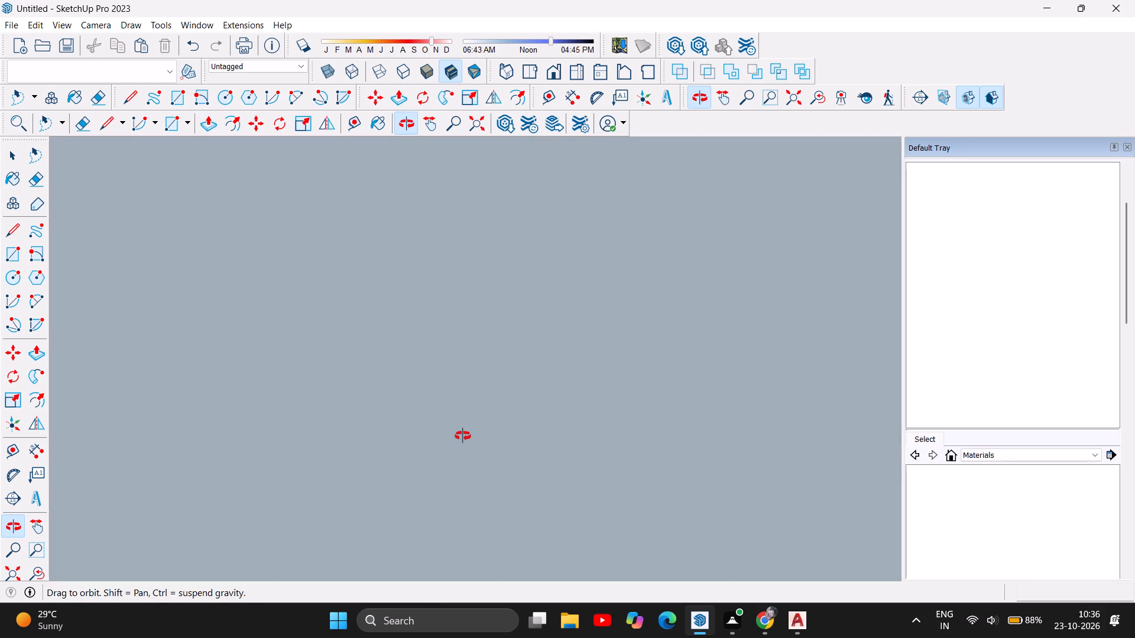
scroll(455, 437, down, 19)
scroll(453, 438, down, 8)
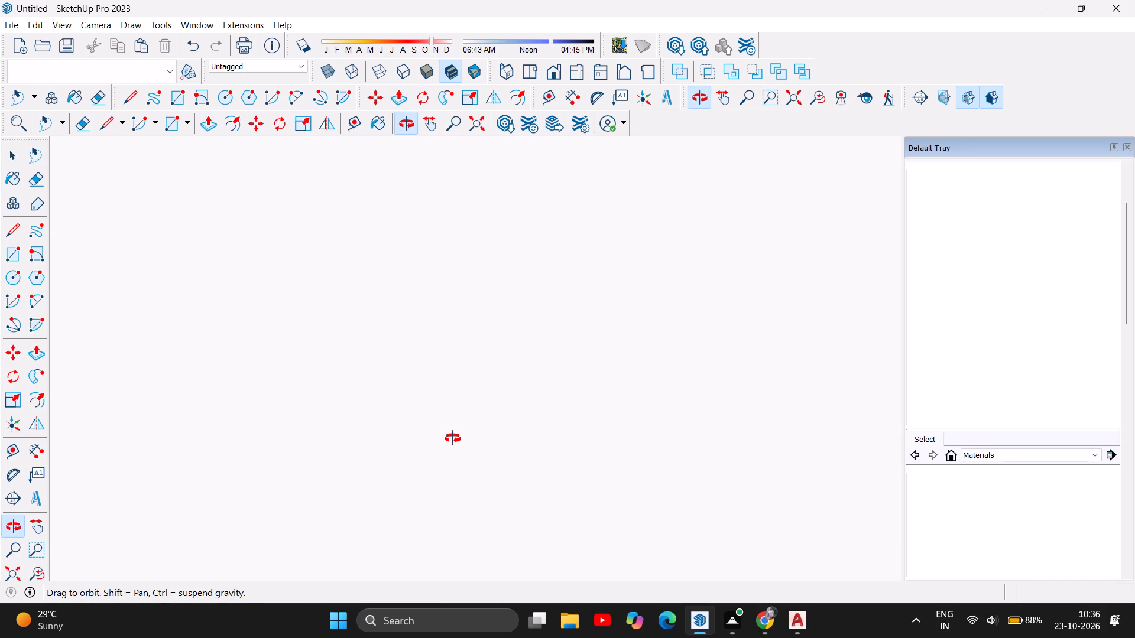
scroll(453, 437, down, 7)
drag(499, 347, 472, 455)
scroll(471, 424, down, 13)
scroll(471, 424, down, 16)
scroll(471, 424, down, 15)
scroll(471, 423, down, 15)
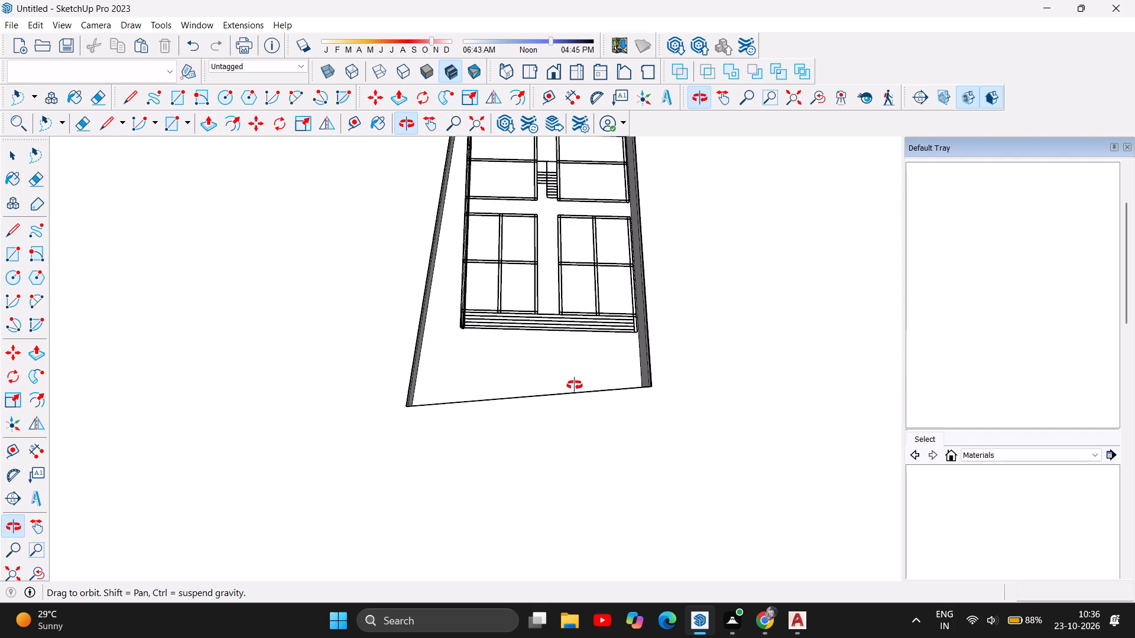
drag(575, 385, 303, 243)
drag(636, 320, 569, 291)
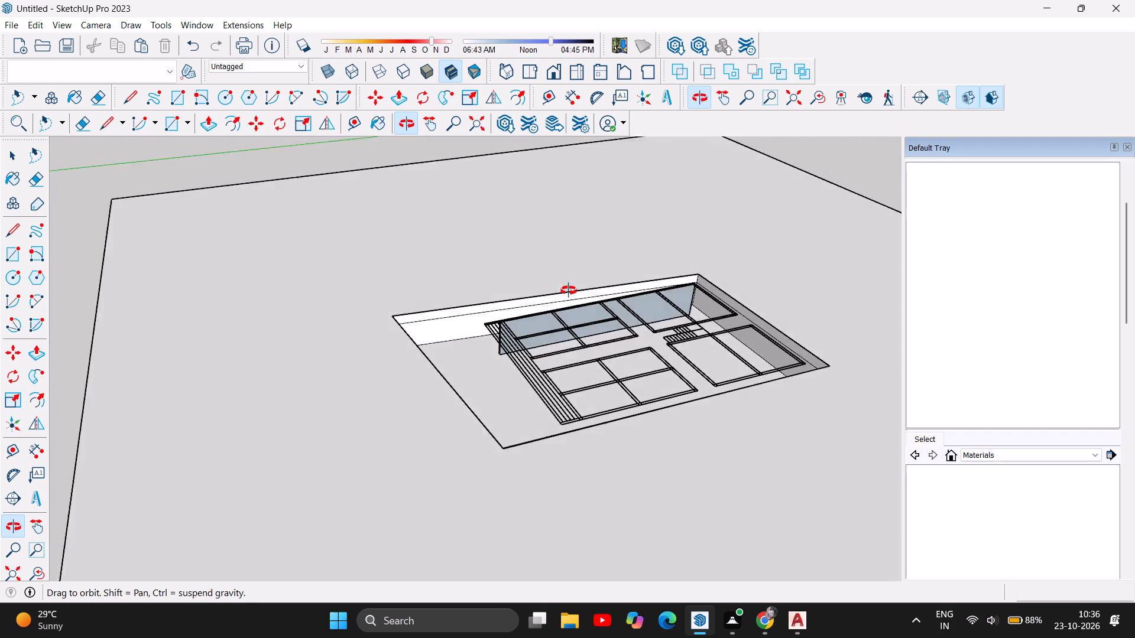
drag(569, 291, 247, 214)
drag(676, 369, 587, 359)
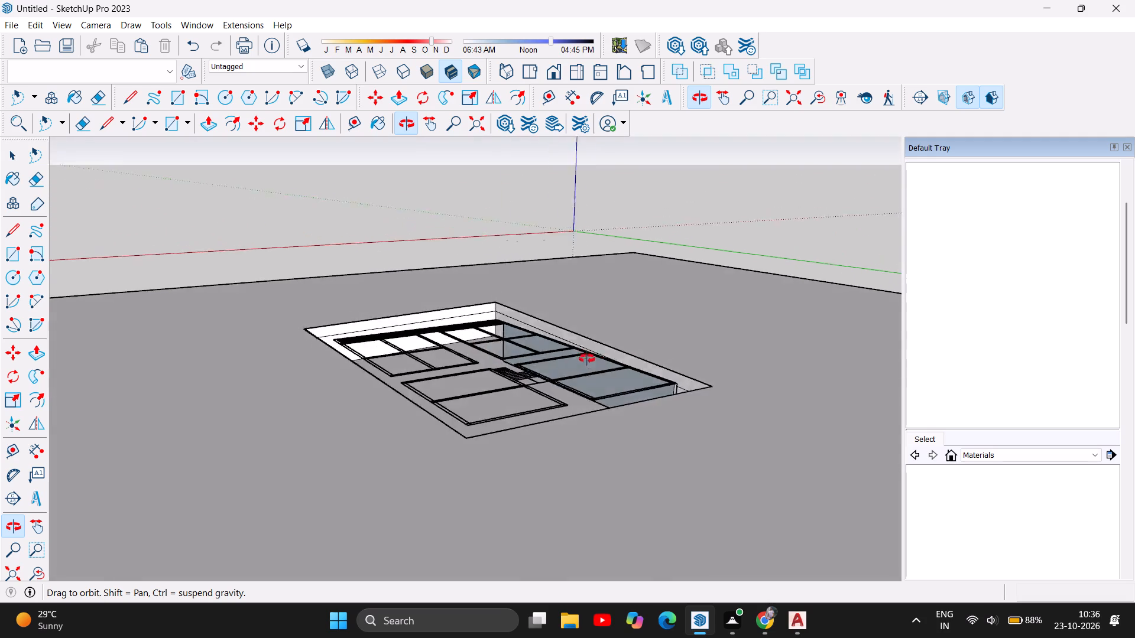
drag(587, 359, 356, 465)
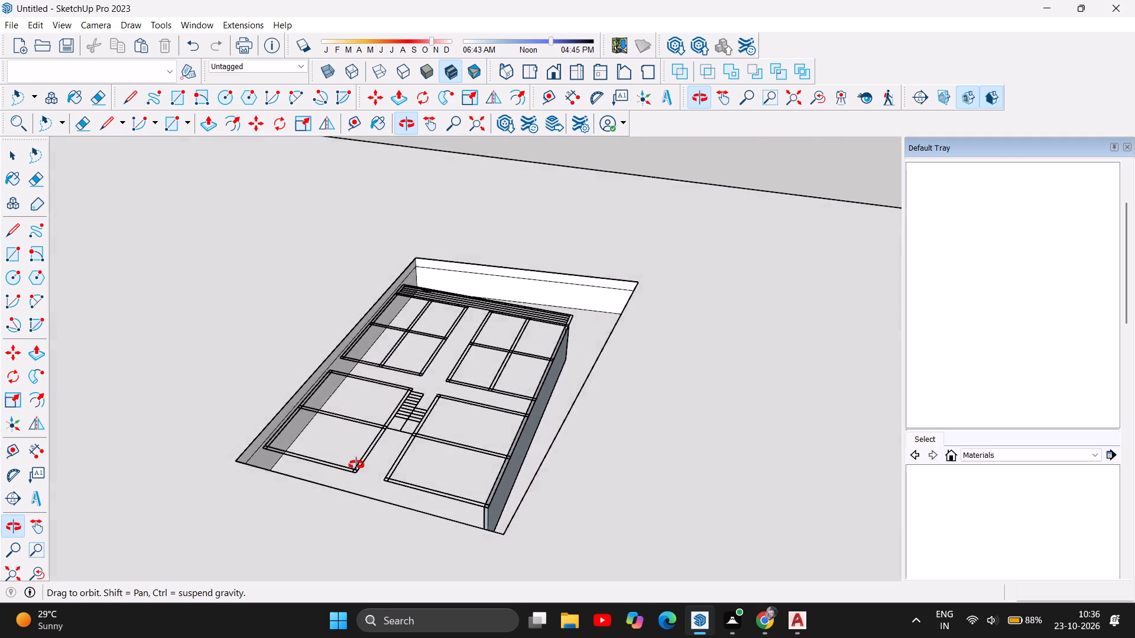
drag(356, 465, 738, 451)
drag(372, 354, 400, 359)
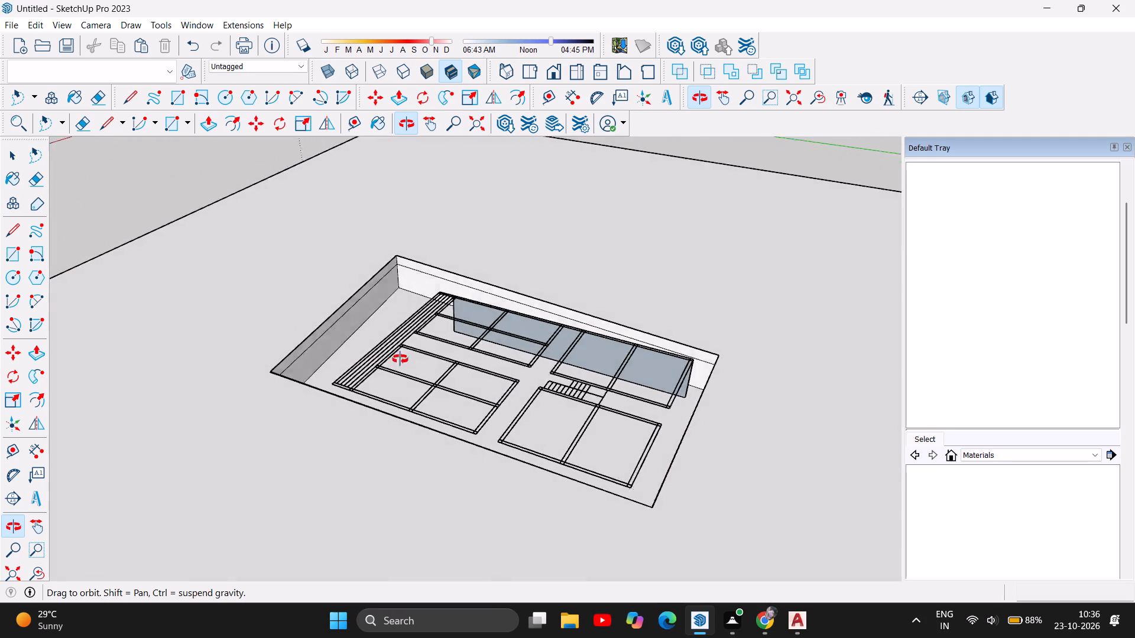
drag(400, 359, 671, 315)
drag(342, 393, 498, 363)
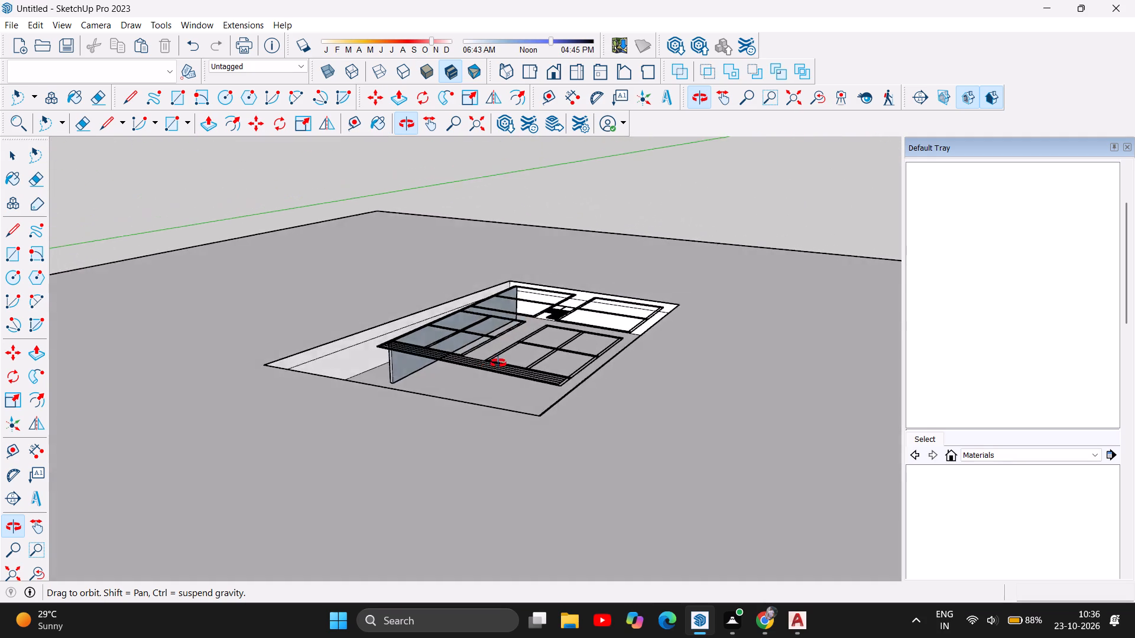
drag(498, 363, 656, 317)
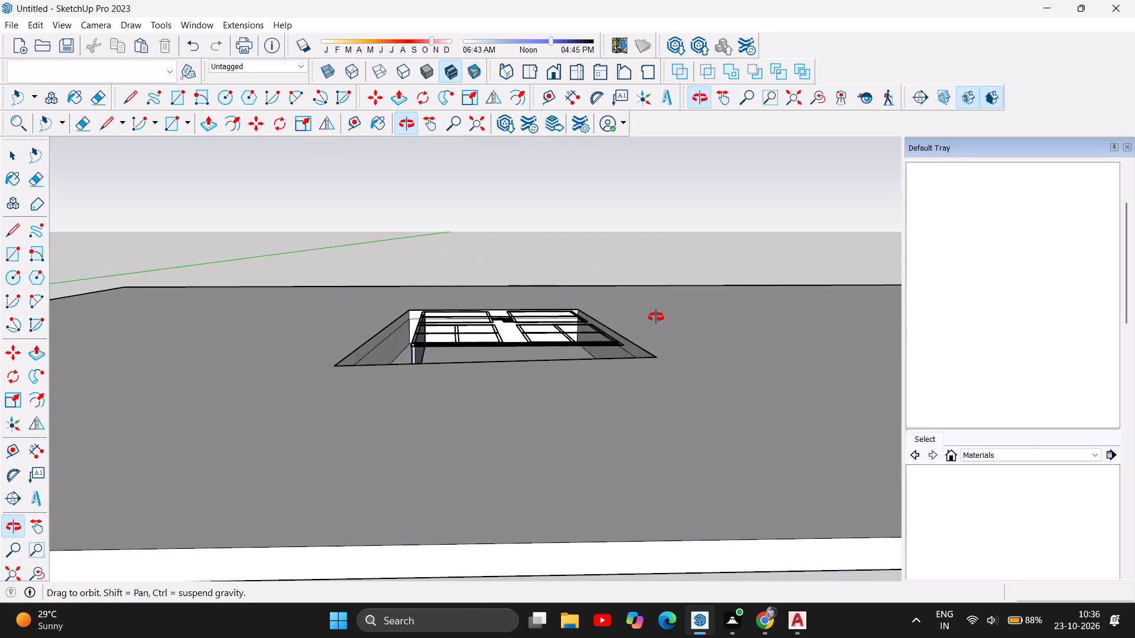
drag(656, 317, 571, 472)
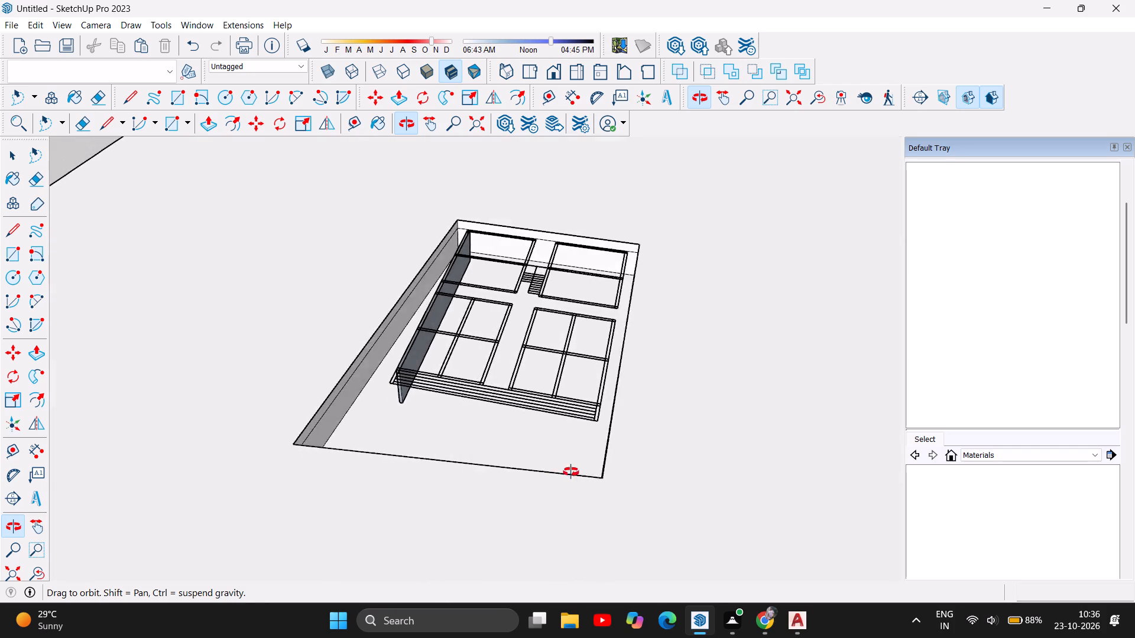
drag(571, 472, 219, 375)
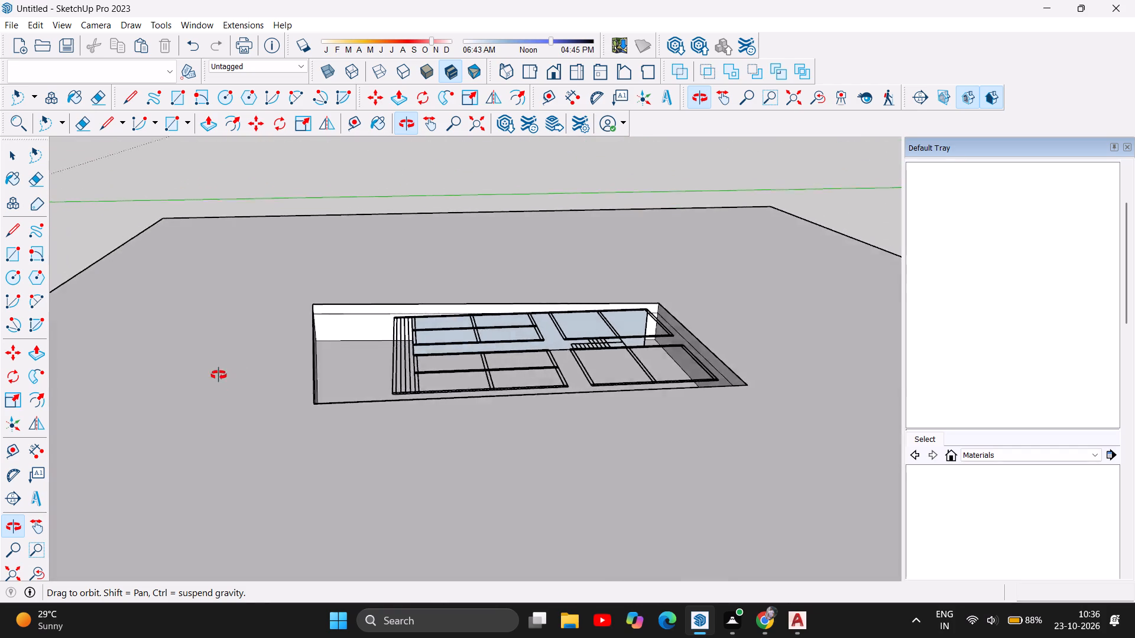
drag(219, 375, 193, 352)
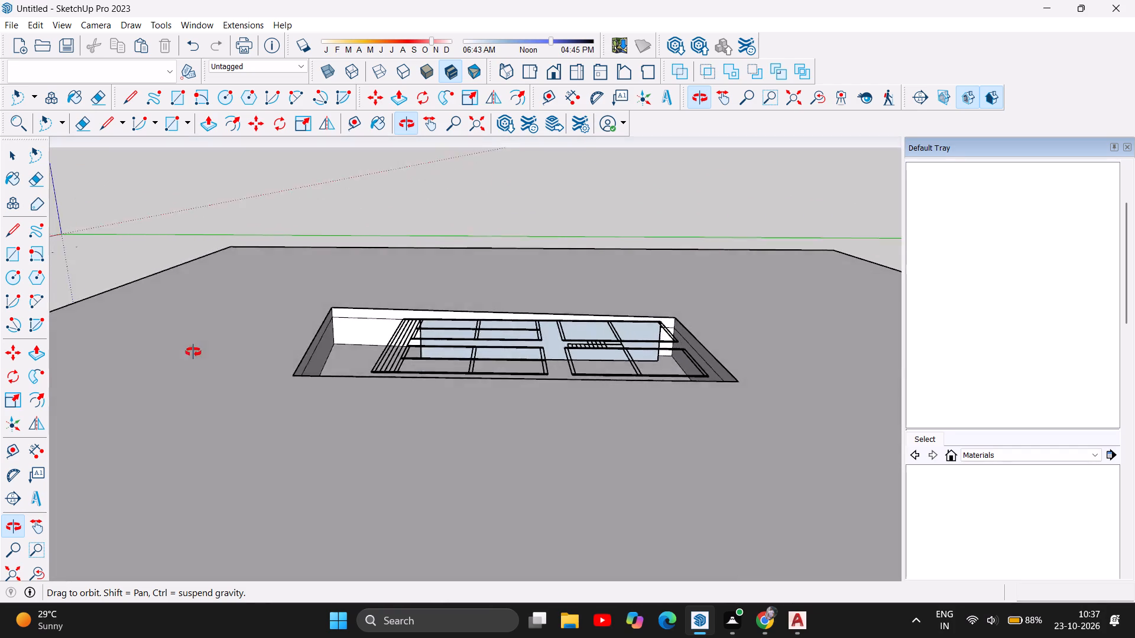
drag(193, 352, 737, 444)
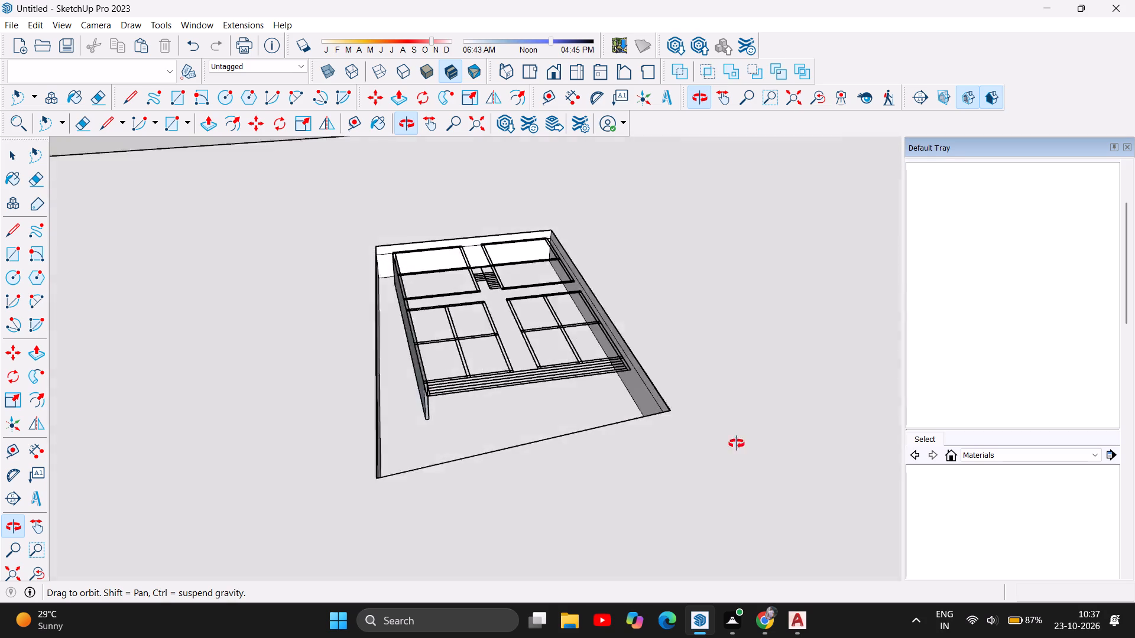
drag(737, 444, 747, 444)
drag(331, 391, 673, 358)
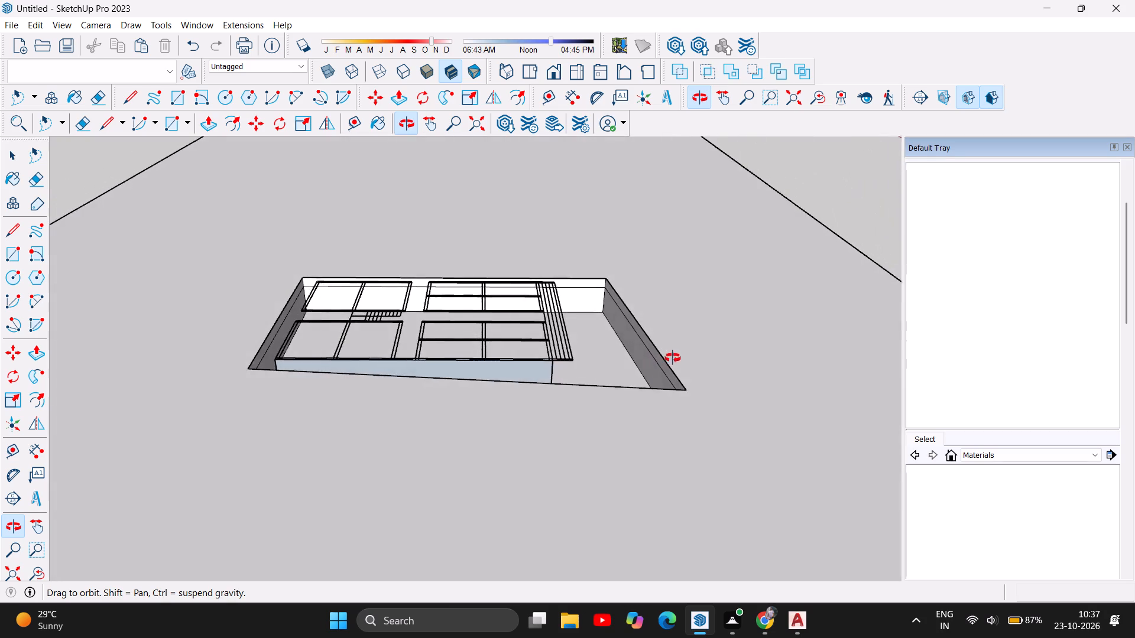
drag(673, 358, 541, 344)
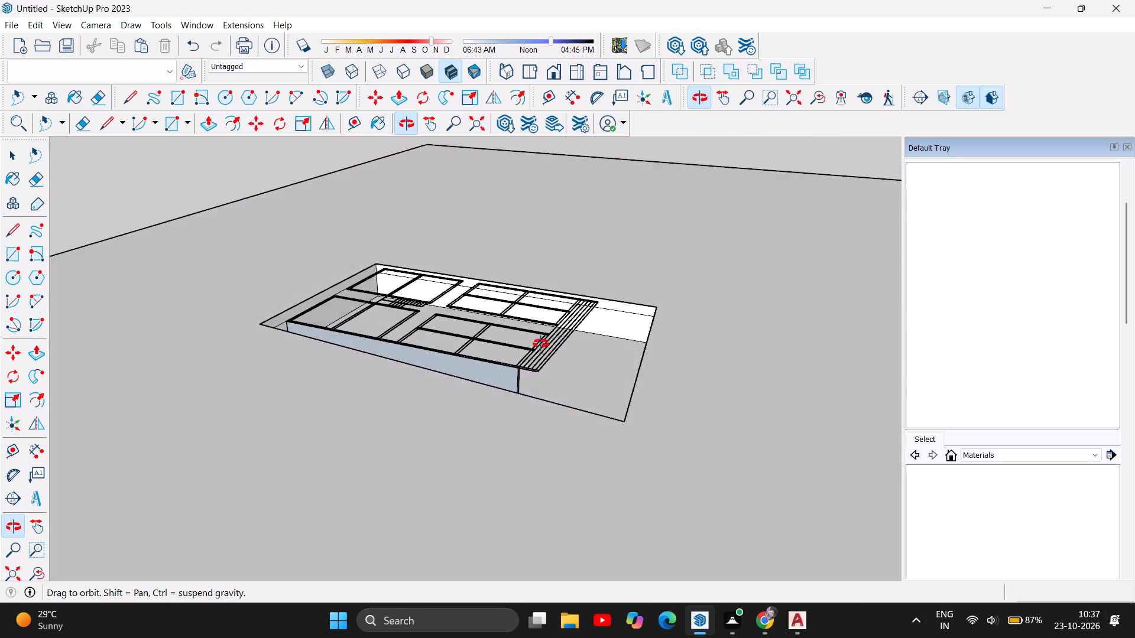
drag(541, 344, 358, 325)
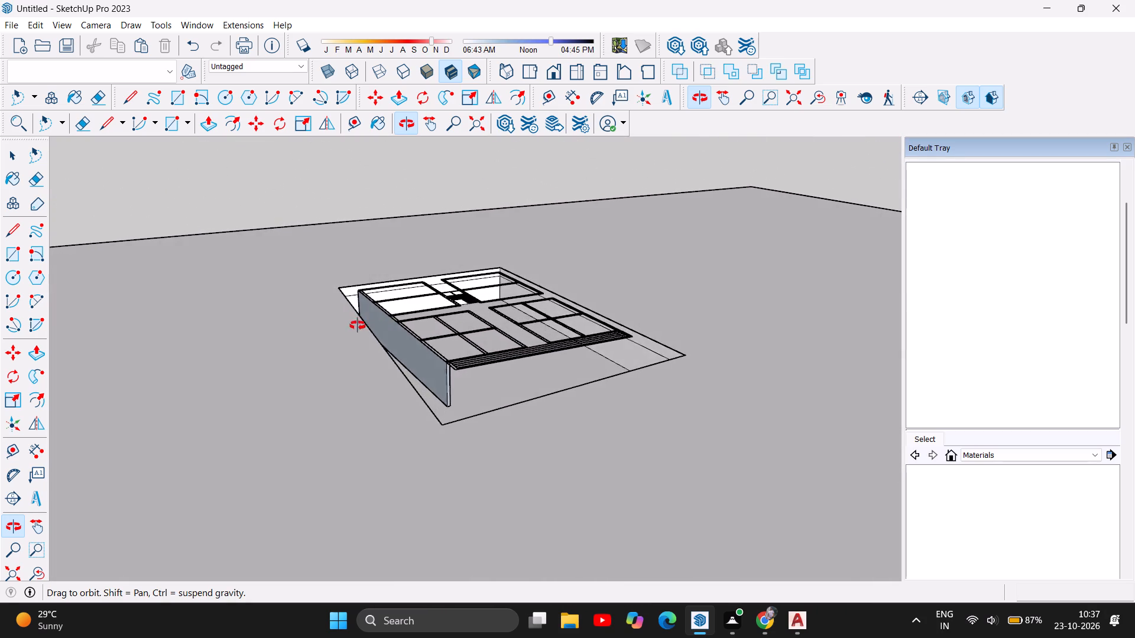
drag(358, 325, 245, 364)
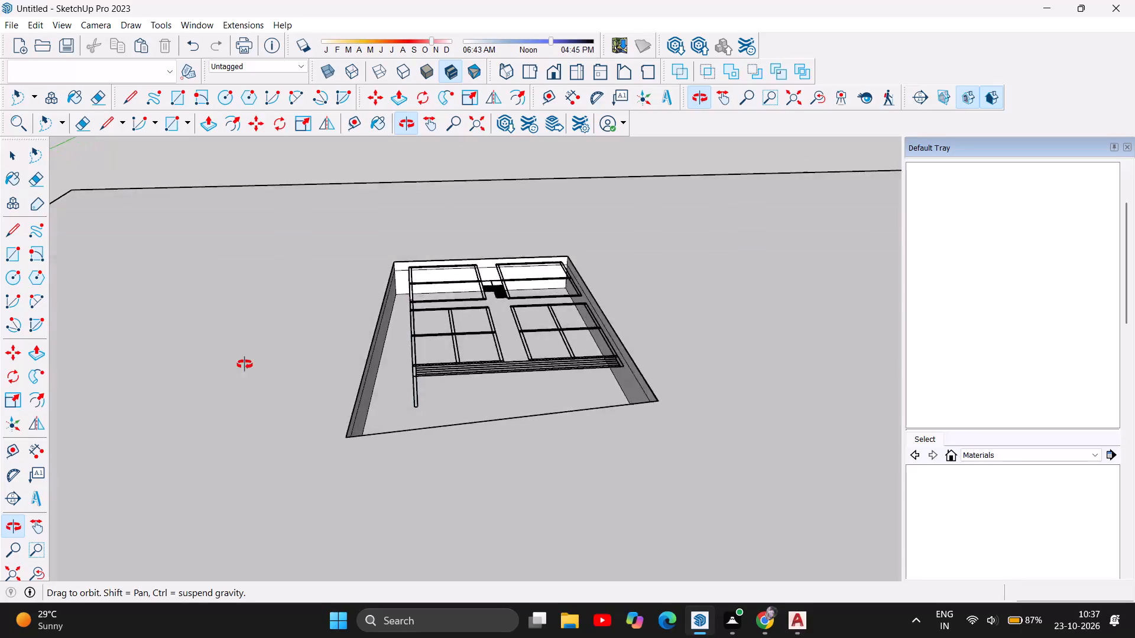
drag(245, 364, 60, 411)
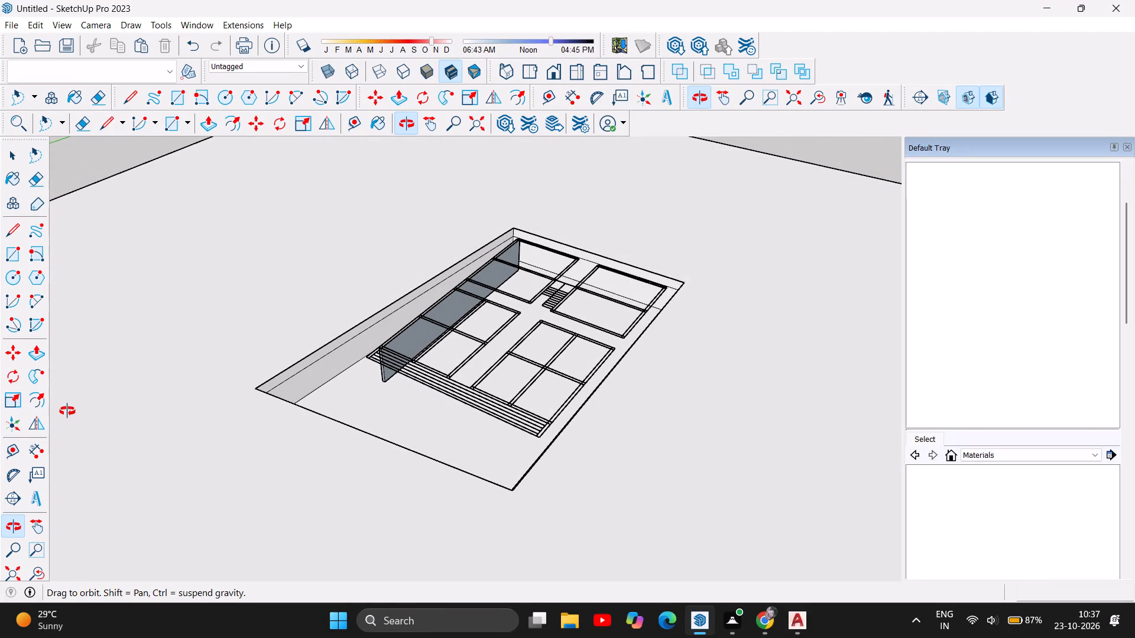
drag(441, 441, 93, 406)
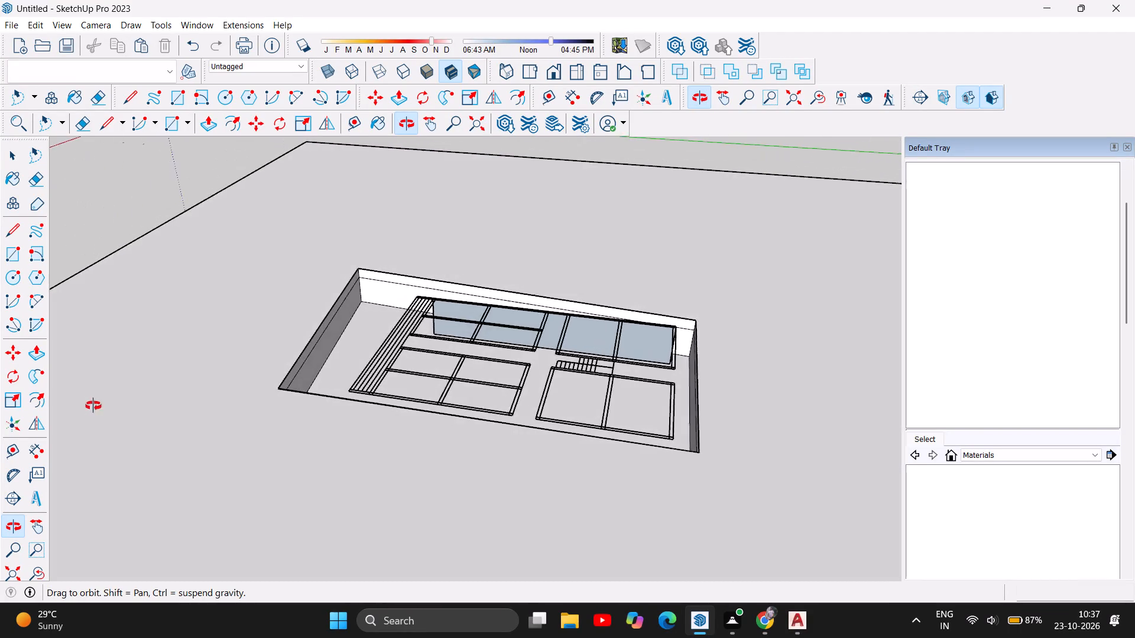
drag(93, 406, 682, 419)
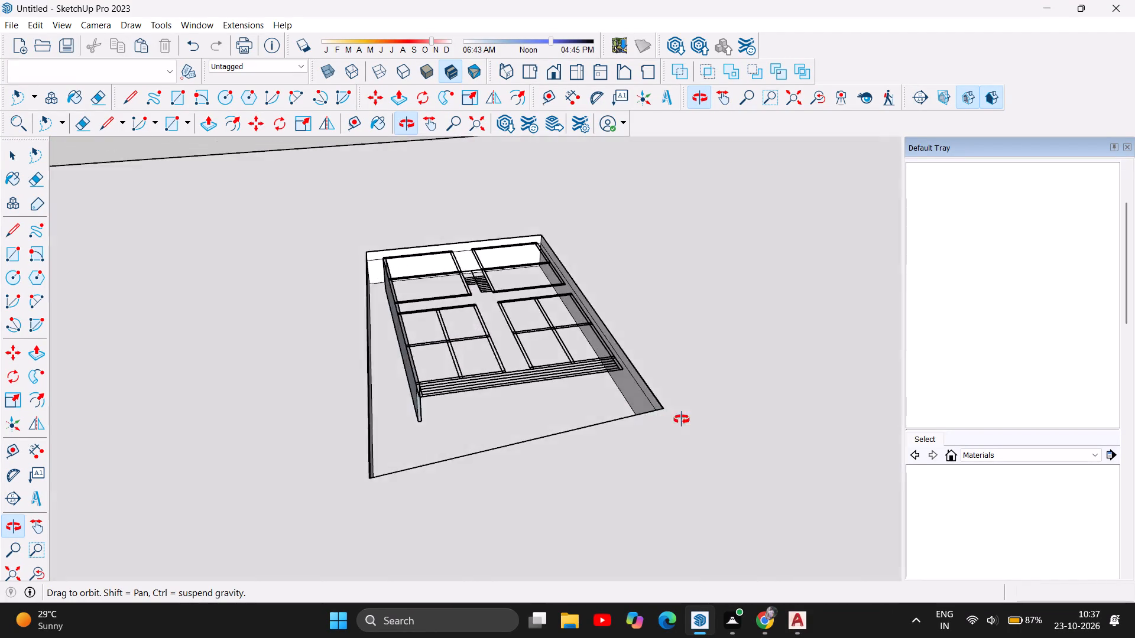
drag(682, 419, 767, 390)
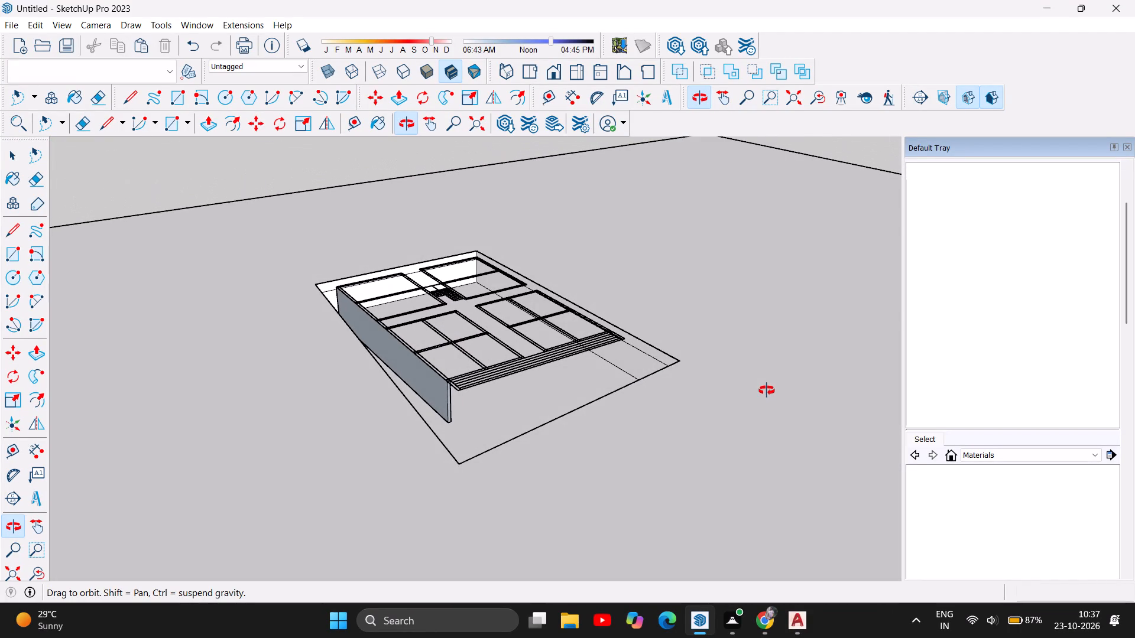
drag(767, 390, 660, 392)
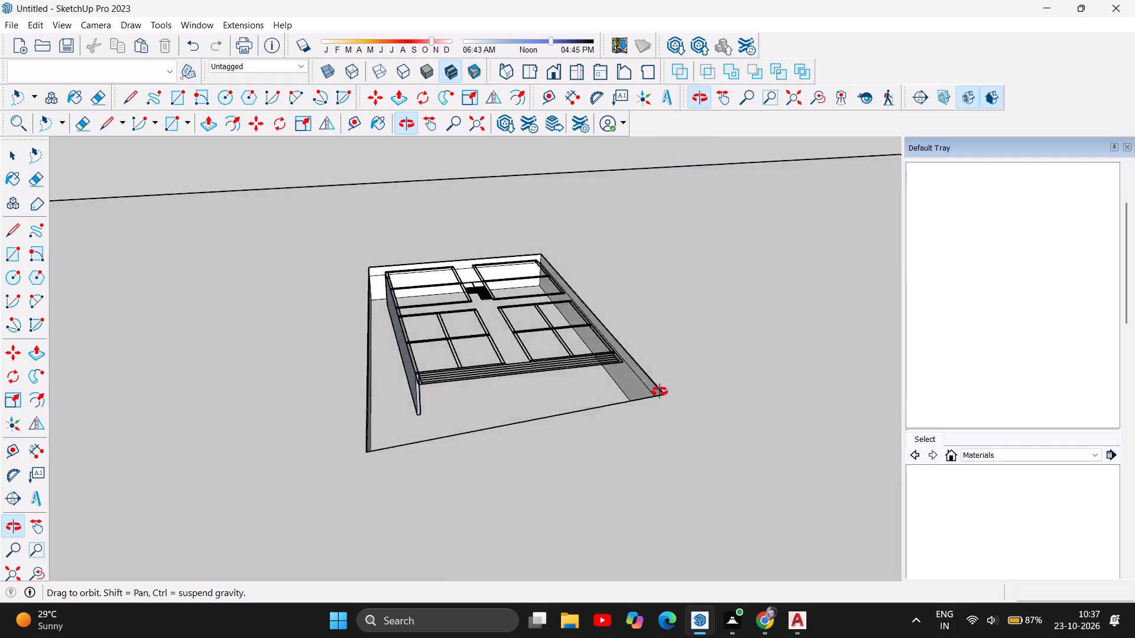
drag(660, 392, 426, 393)
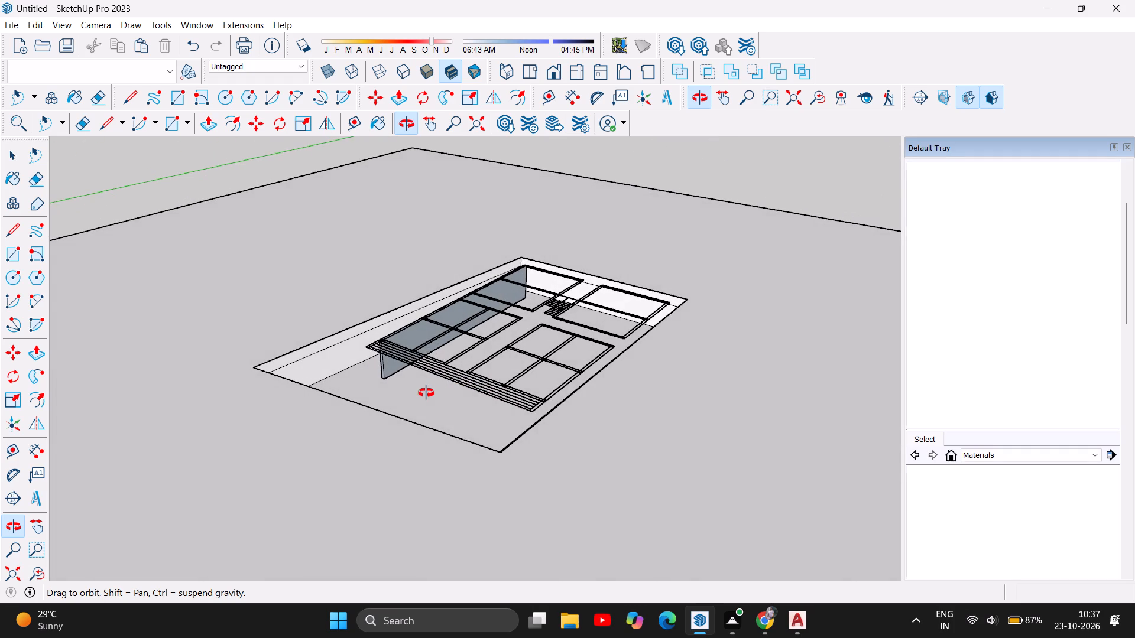
drag(426, 393, 544, 358)
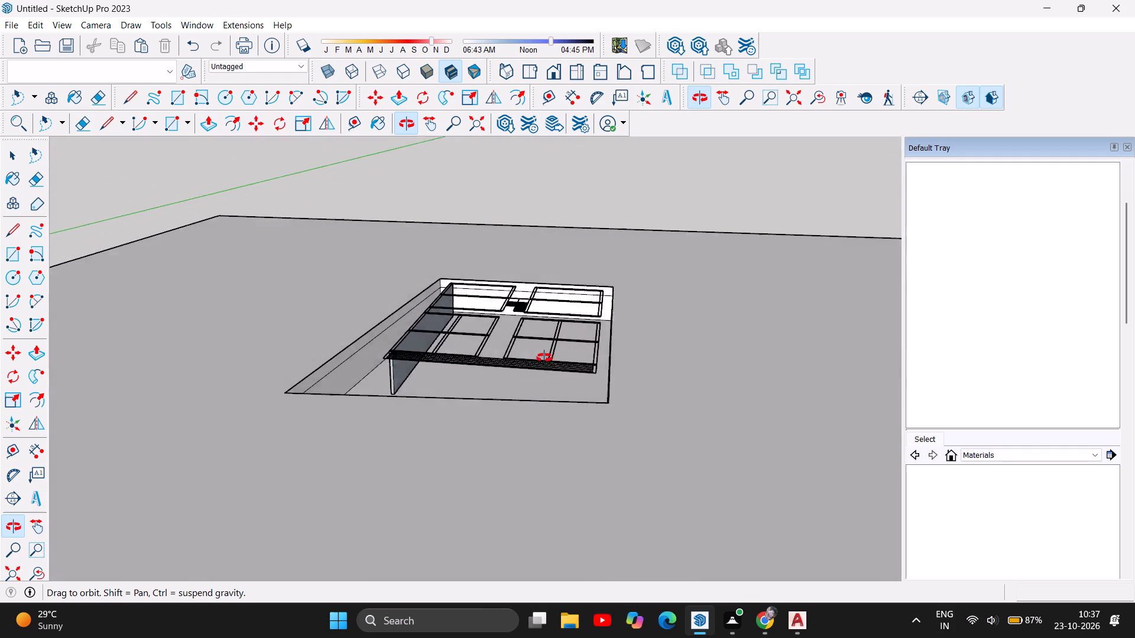
drag(544, 358, 365, 344)
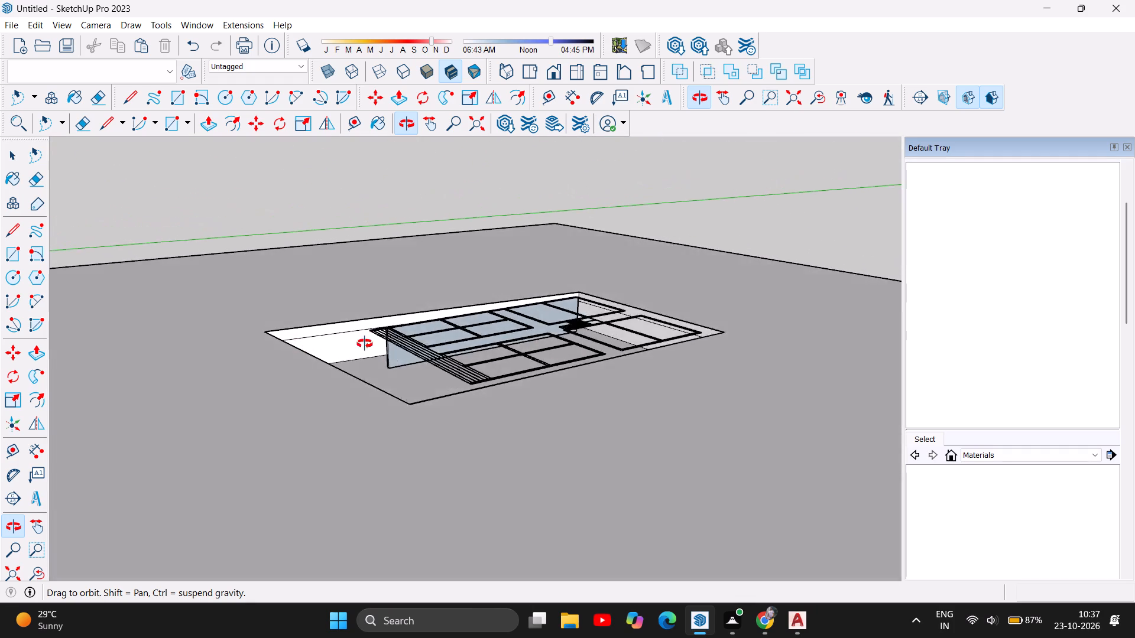
drag(365, 344, 588, 468)
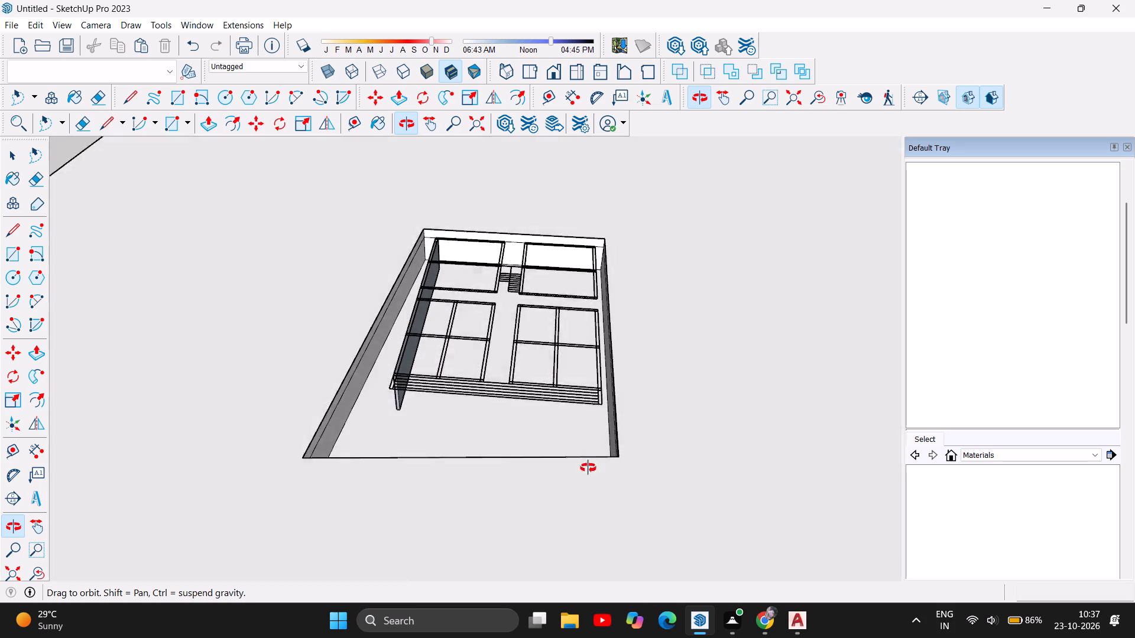
drag(588, 468, 602, 499)
drag(572, 378, 154, 274)
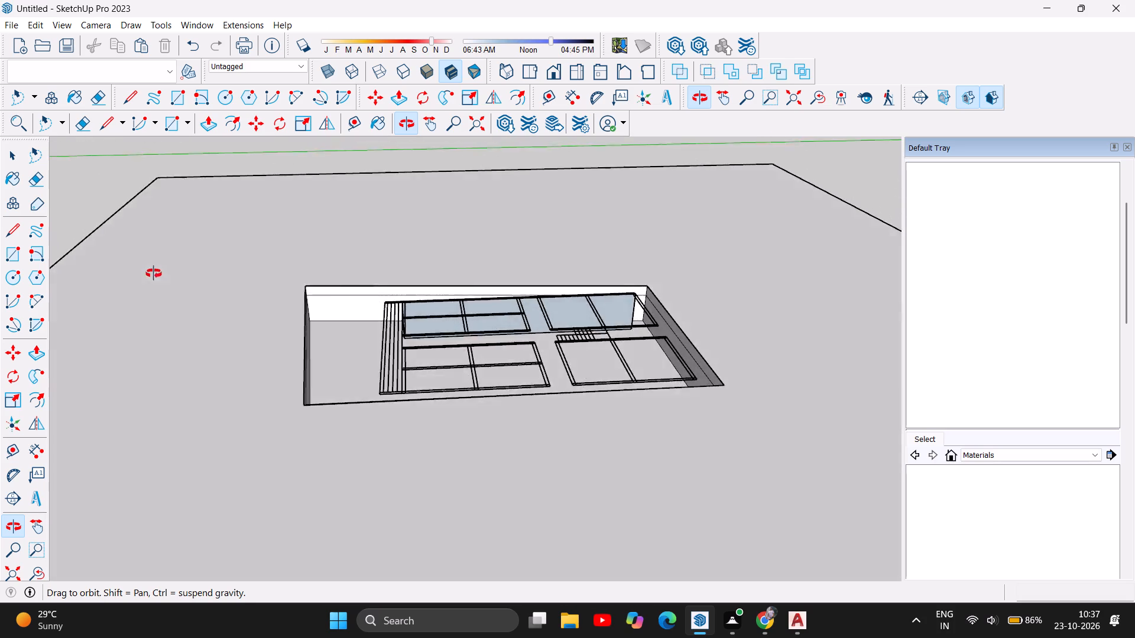
drag(154, 274, 589, 259)
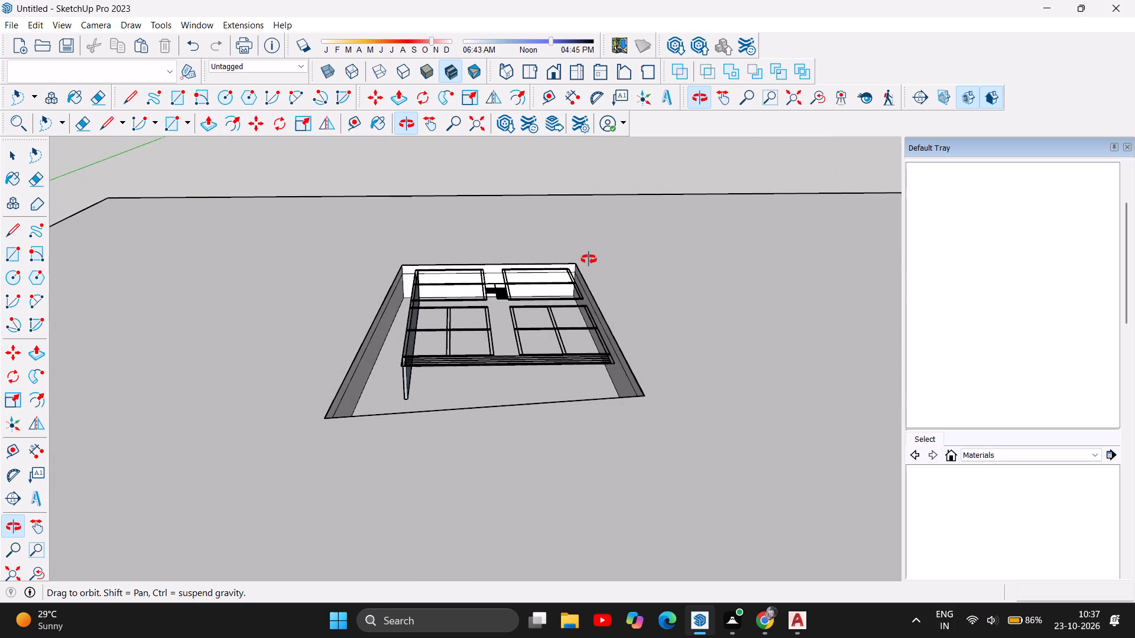
drag(589, 259, 597, 259)
drag(365, 353, 413, 340)
drag(413, 340, 384, 323)
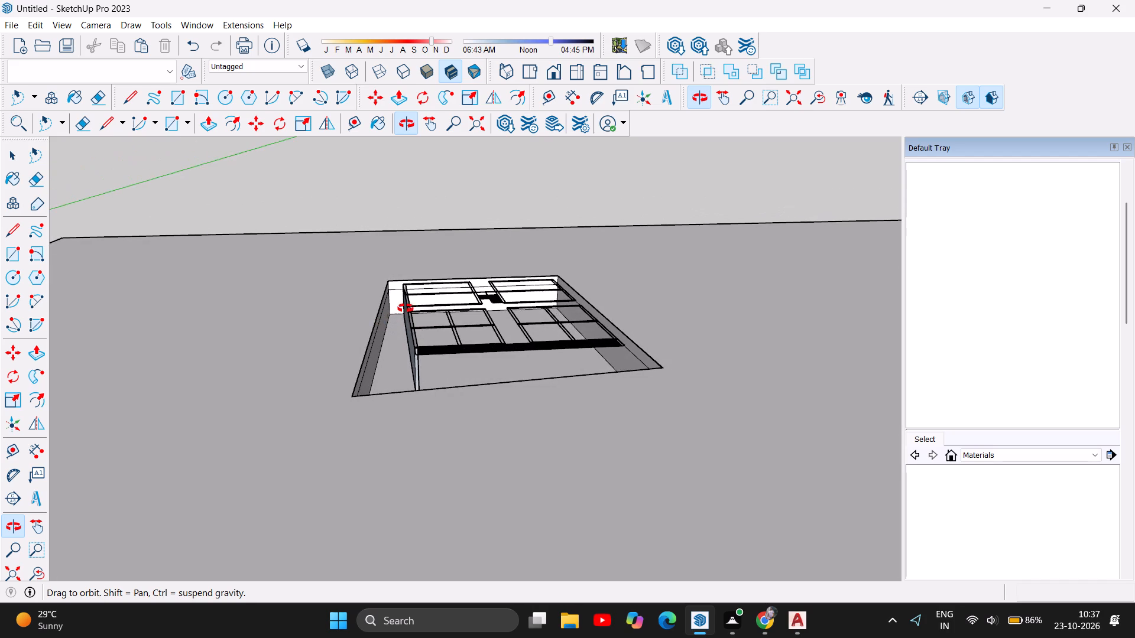
Inspect the extruded left wall up close along its length, checking it against the plot's side, back end and floor.
scroll(412, 306, up, 11)
scroll(387, 363, up, 2)
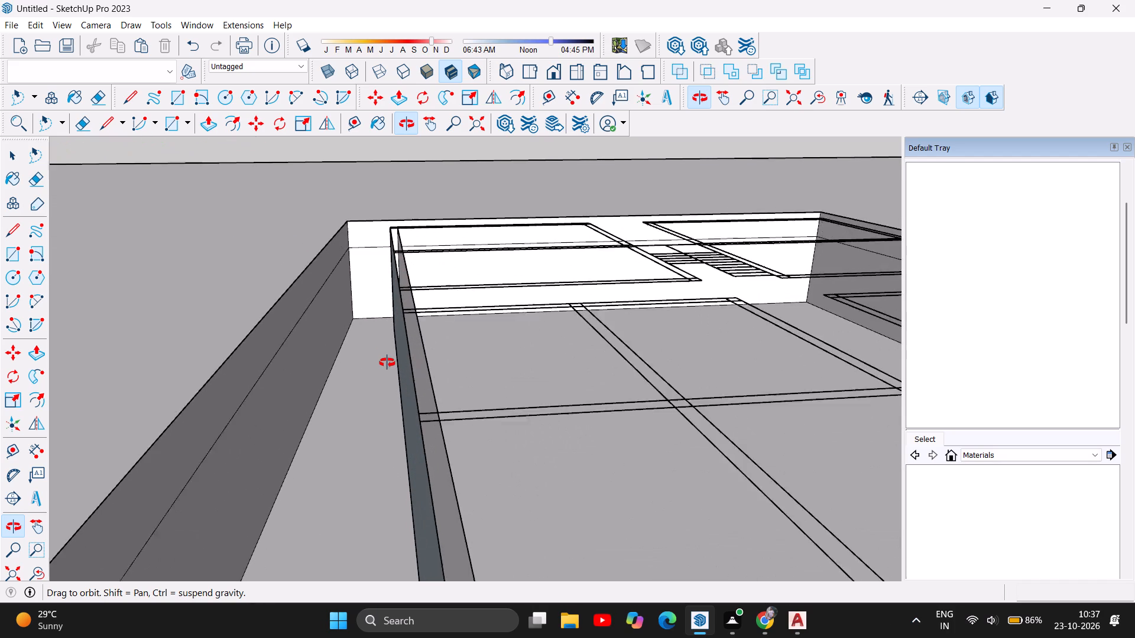
scroll(387, 363, up, 5)
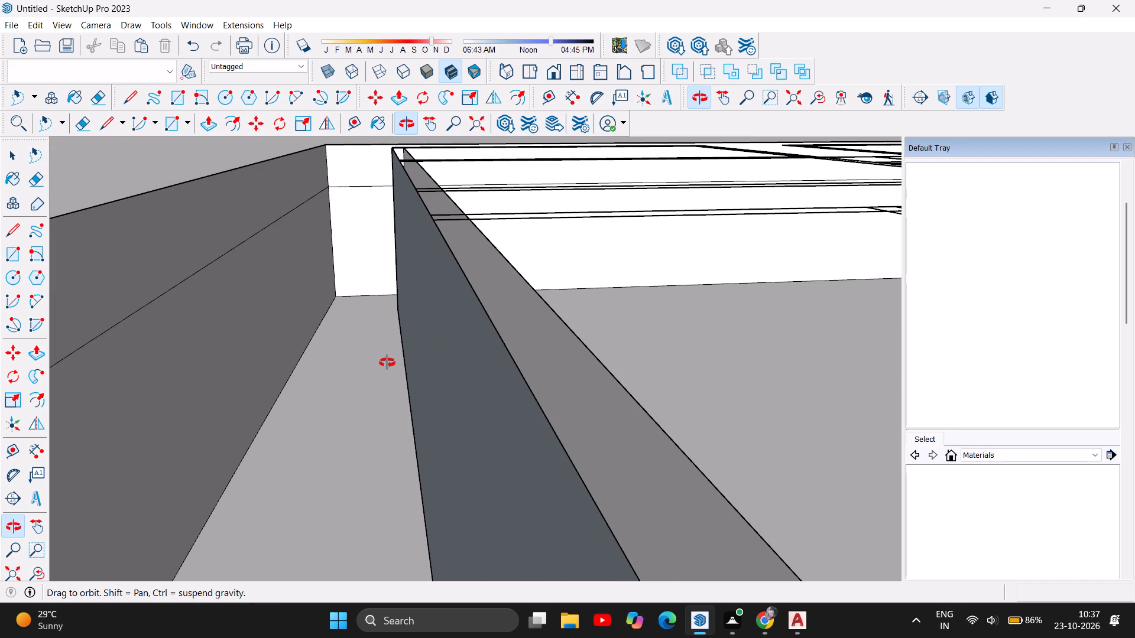
scroll(338, 351, down, 11)
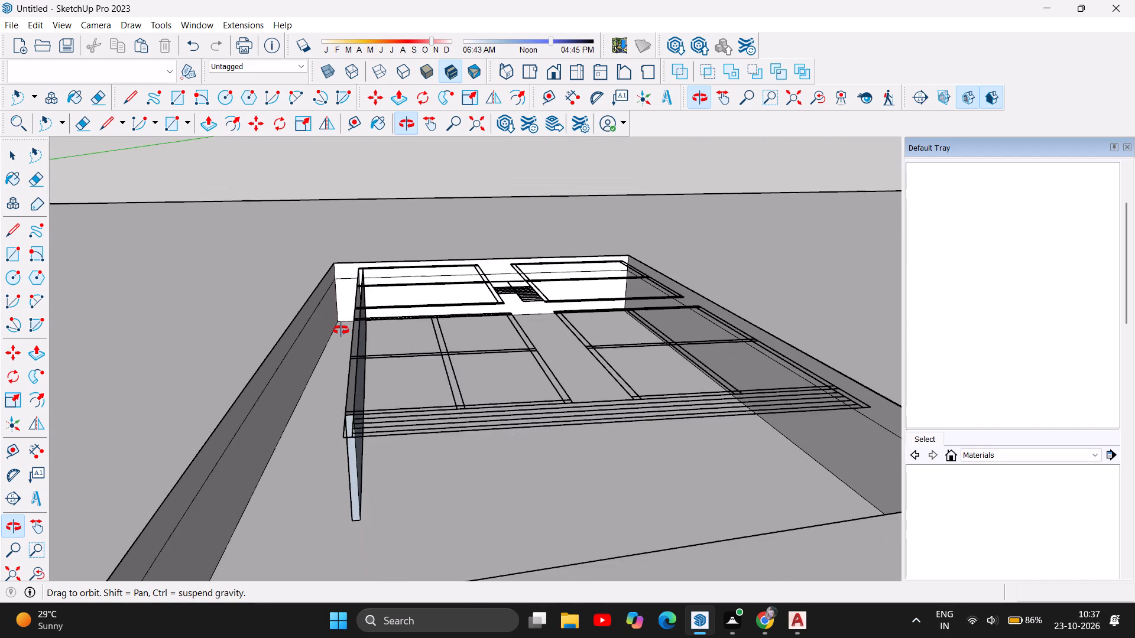
scroll(346, 332, down, 5)
drag(461, 351, 366, 463)
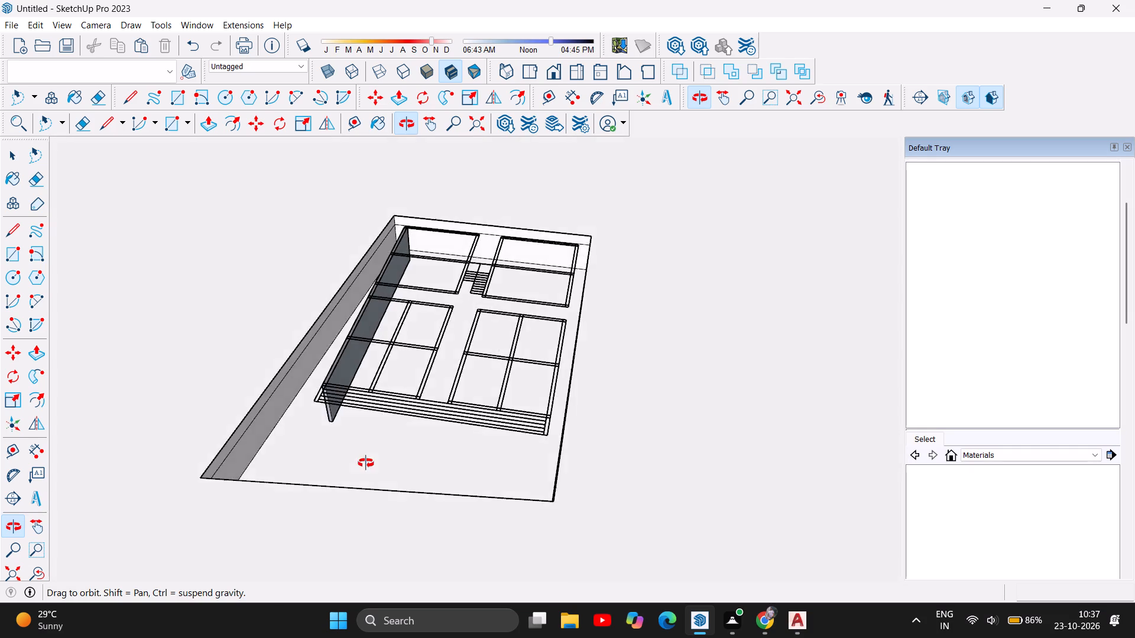
Draw a 9" by 65' 3" rectangle along the plan's right outer wall, from its back corner to the front steps.
drag(366, 463, 383, 459)
scroll(552, 329, up, 4)
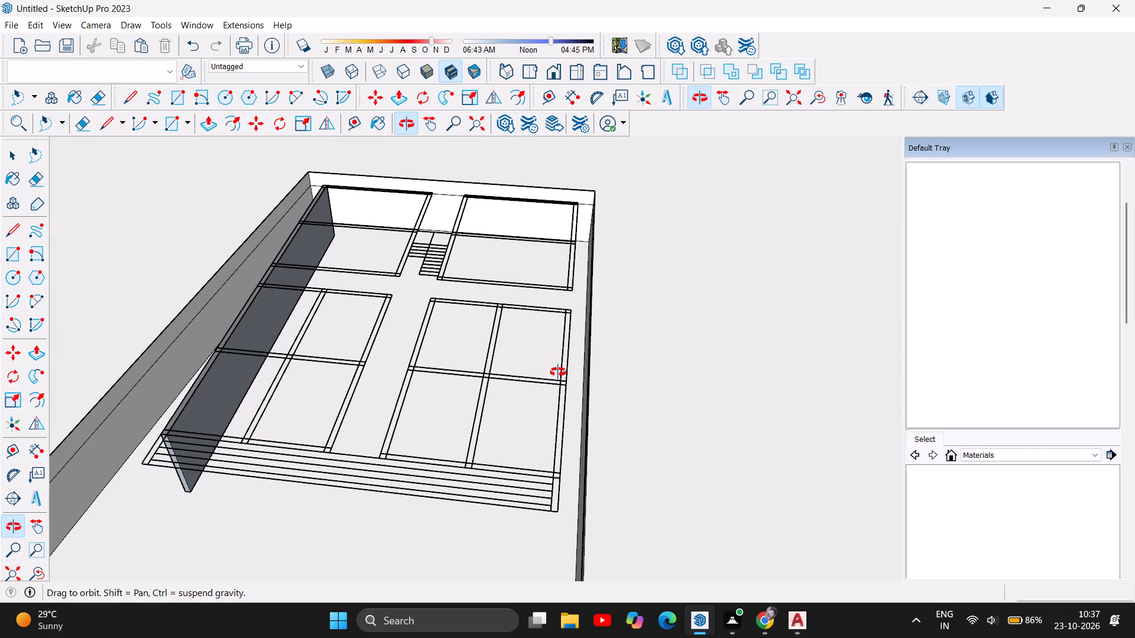
scroll(558, 375, up, 3)
scroll(445, 363, down, 4)
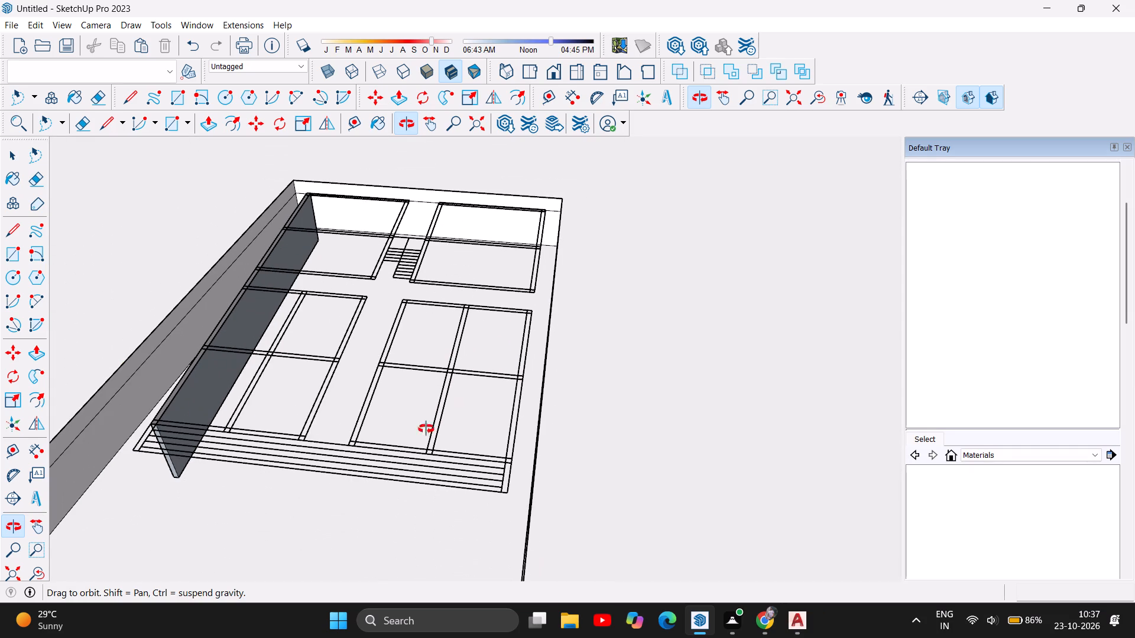
click(179, 99)
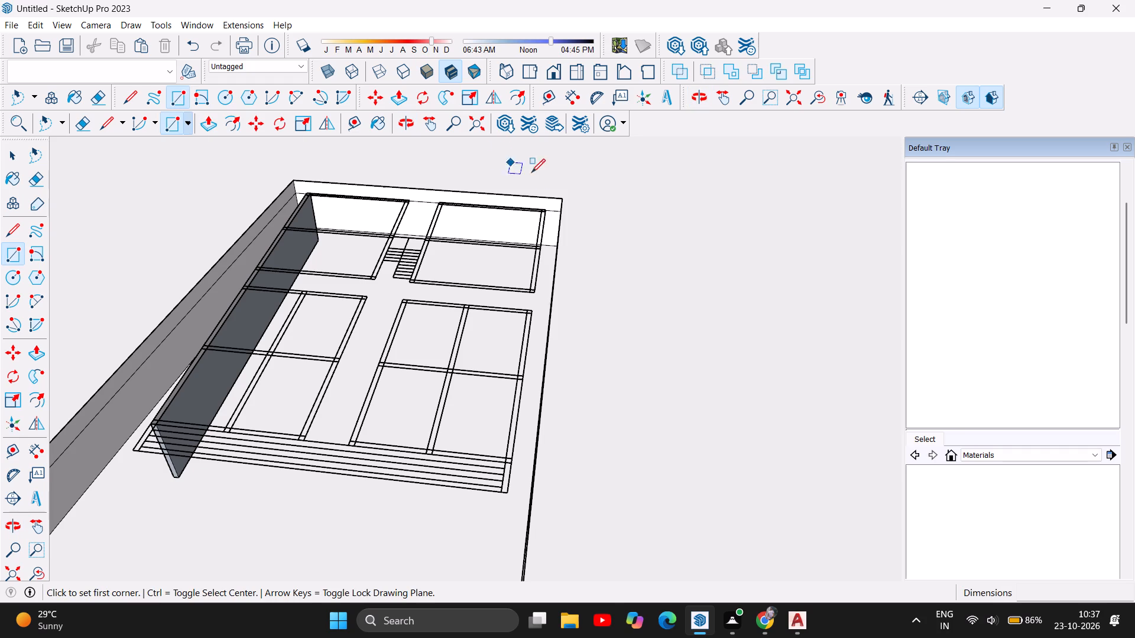
click(399, 122)
drag(441, 232, 440, 338)
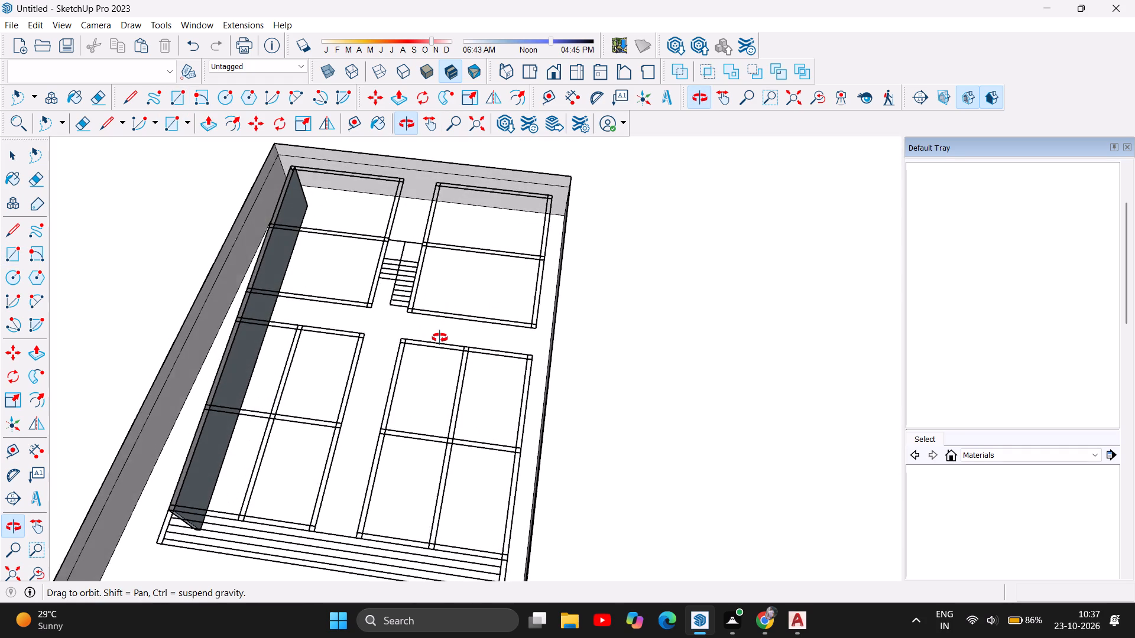
drag(440, 338, 440, 340)
scroll(589, 216, down, 5)
drag(556, 220, 544, 275)
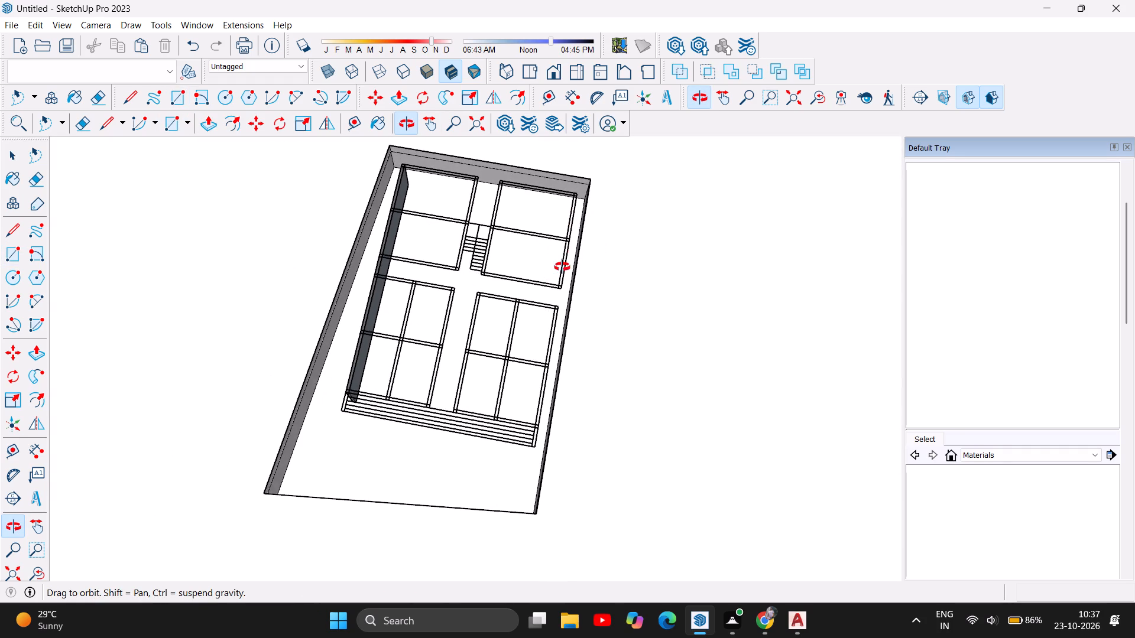
scroll(560, 227, up, 3)
scroll(521, 274, down, 3)
drag(442, 263, 477, 271)
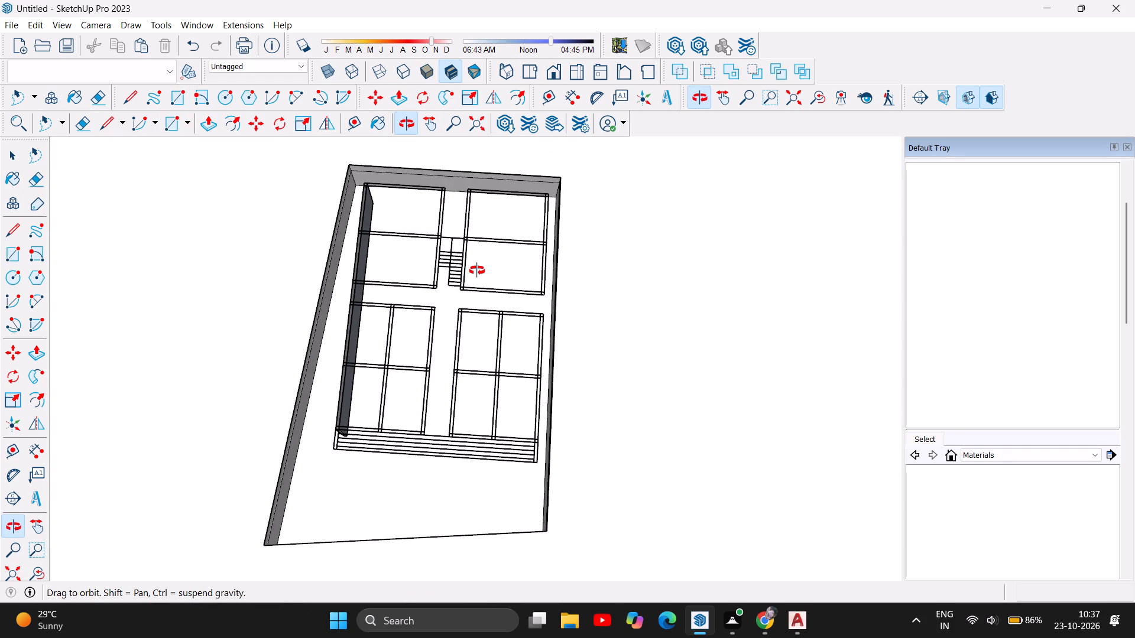
drag(477, 271, 488, 268)
scroll(546, 184, up, 3)
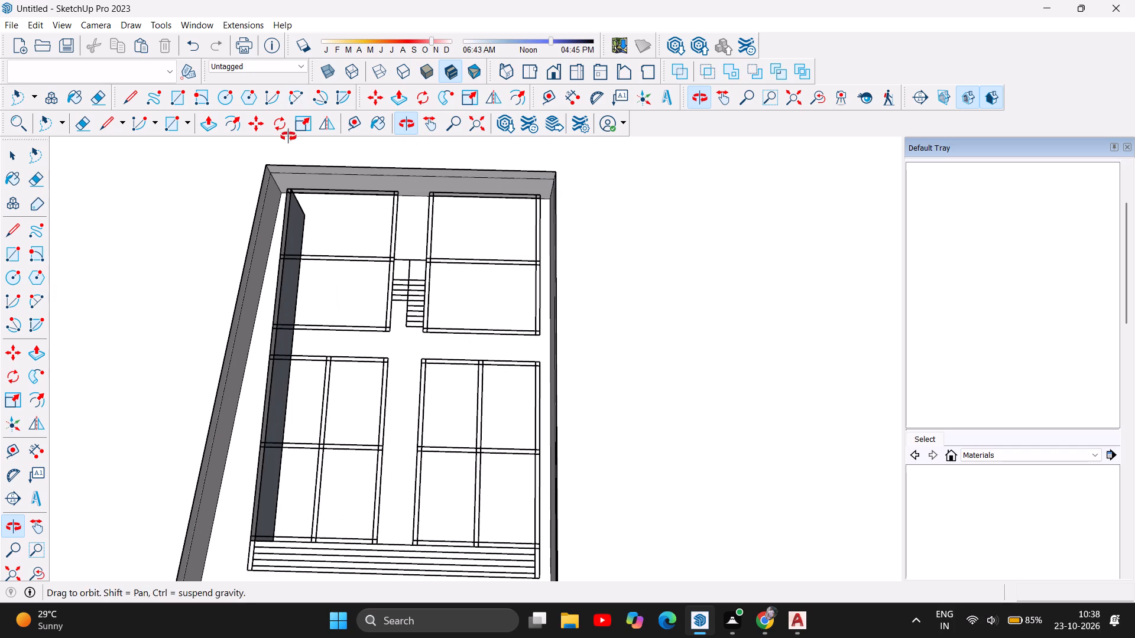
click(180, 96)
scroll(567, 189, up, 5)
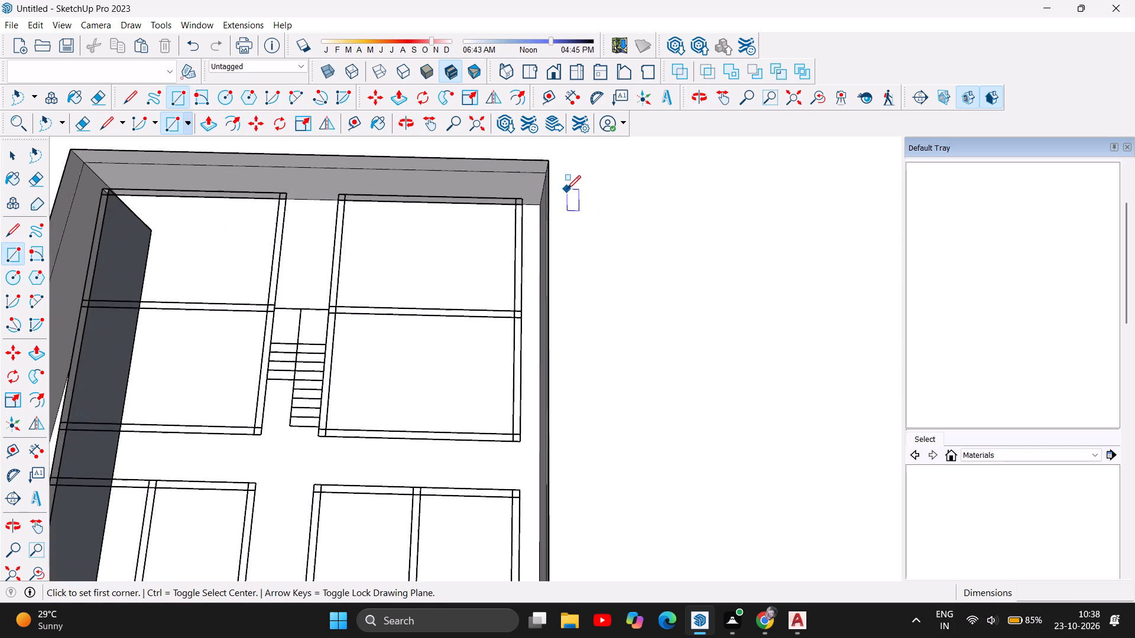
scroll(548, 196, up, 11)
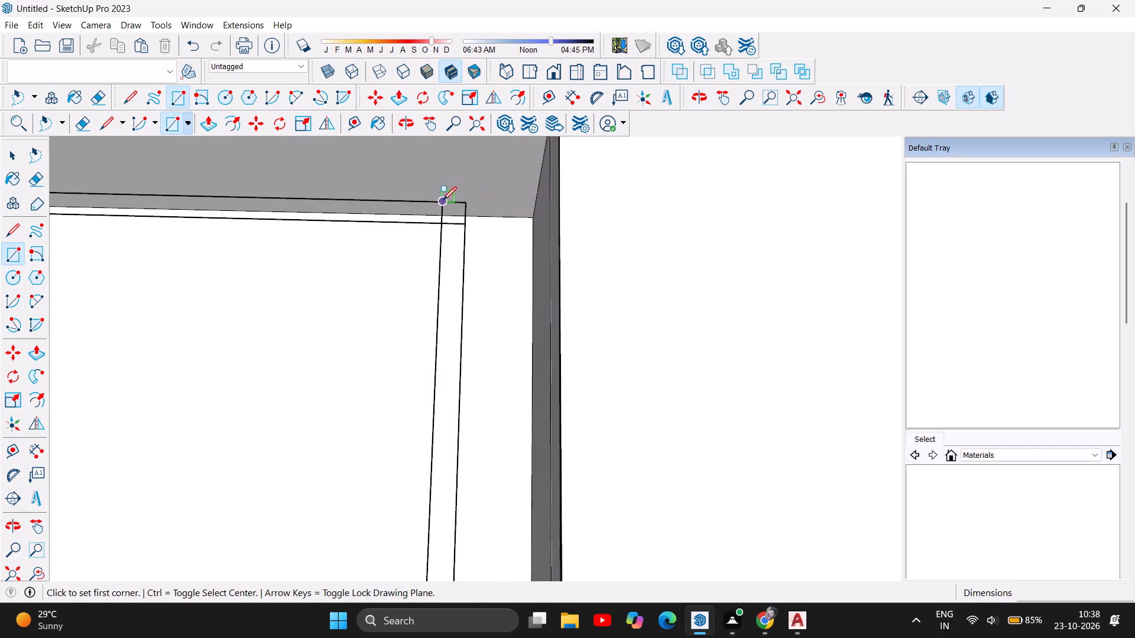
click(444, 200)
click(465, 204)
scroll(461, 261, down, 17)
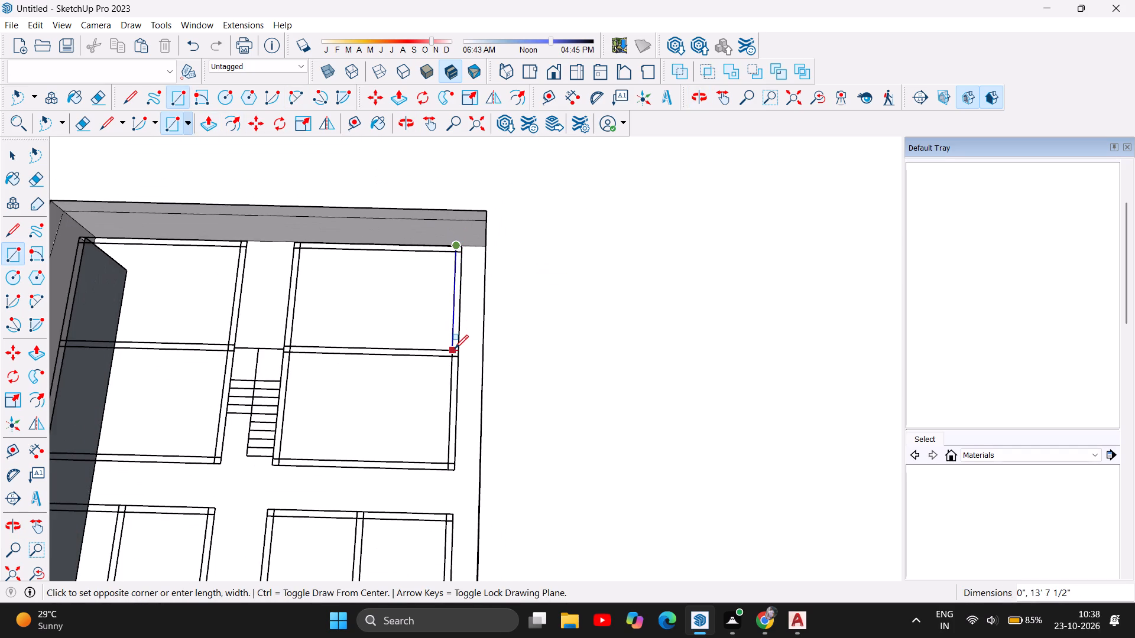
scroll(455, 349, down, 4)
scroll(453, 396, down, 9)
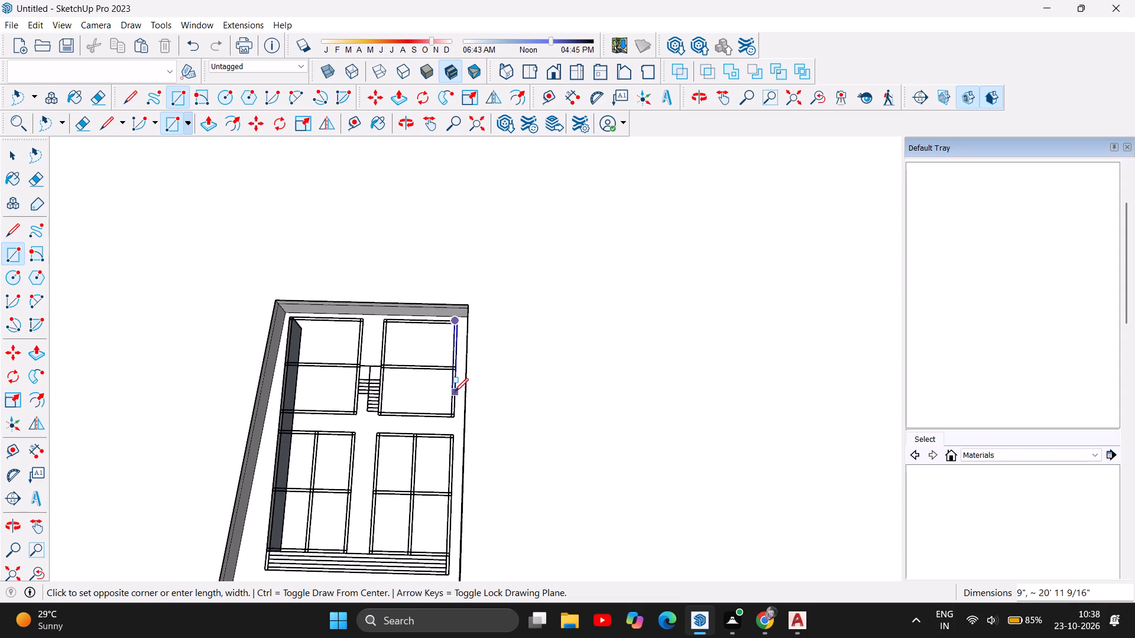
scroll(455, 392, down, 1)
scroll(453, 480, up, 3)
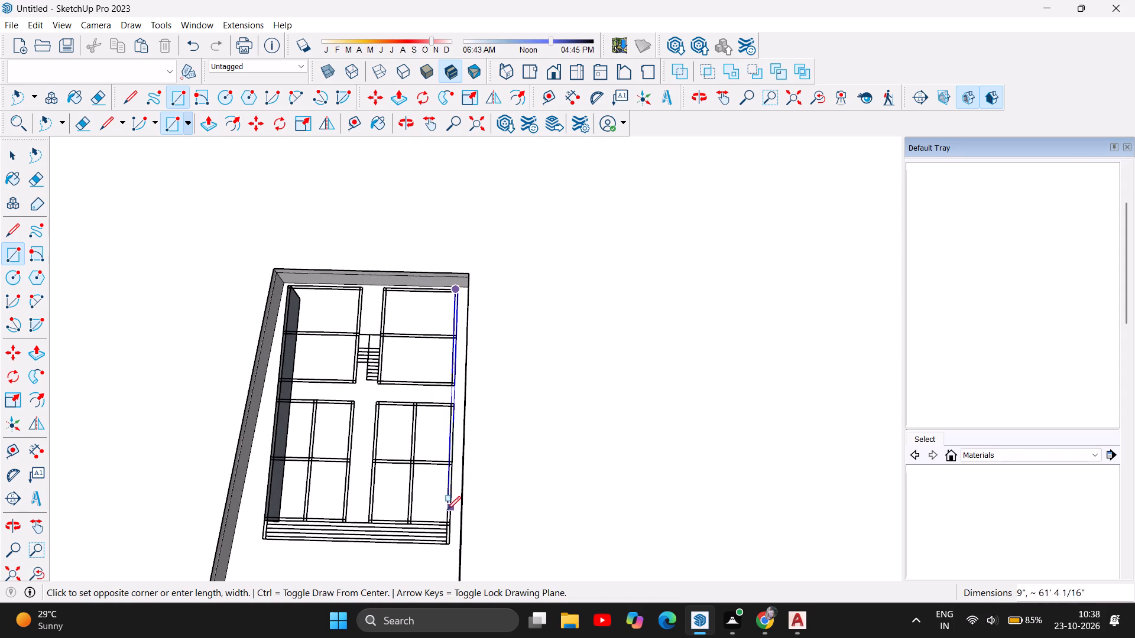
scroll(446, 510, up, 10)
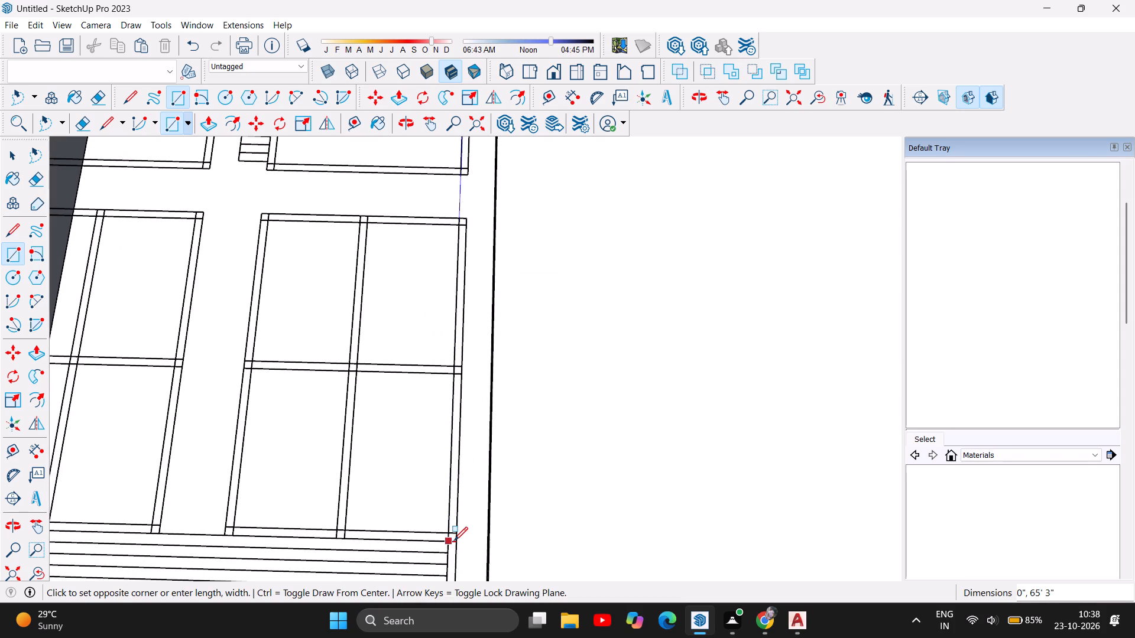
double_click(457, 542)
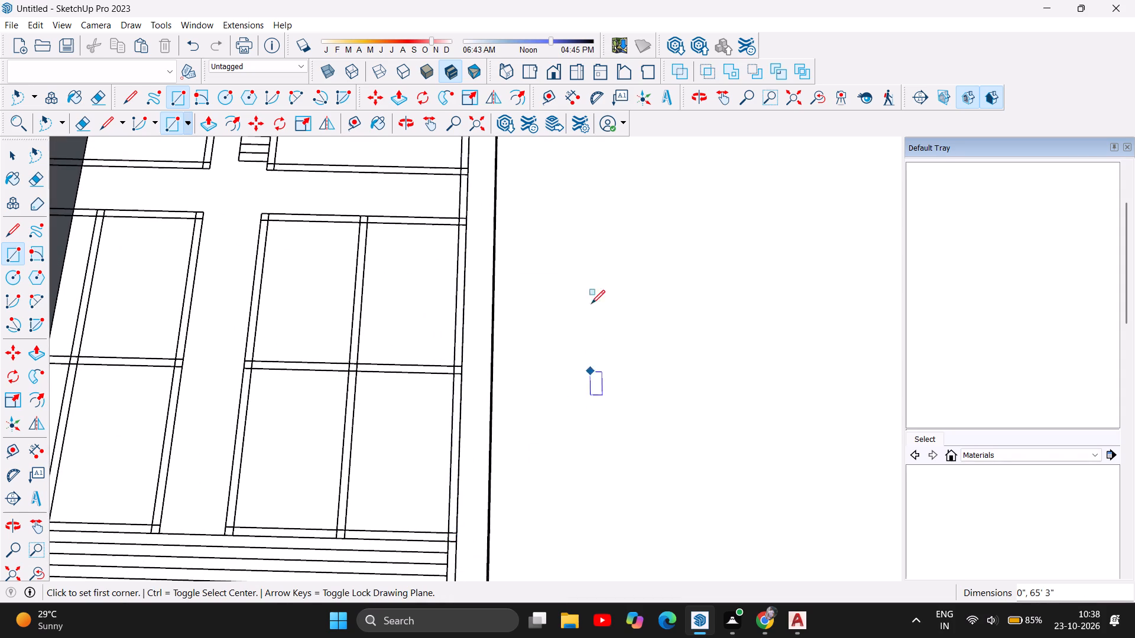
Extrude the right outer wall strip 11' down toward the recessed plot's floor.
click(400, 97)
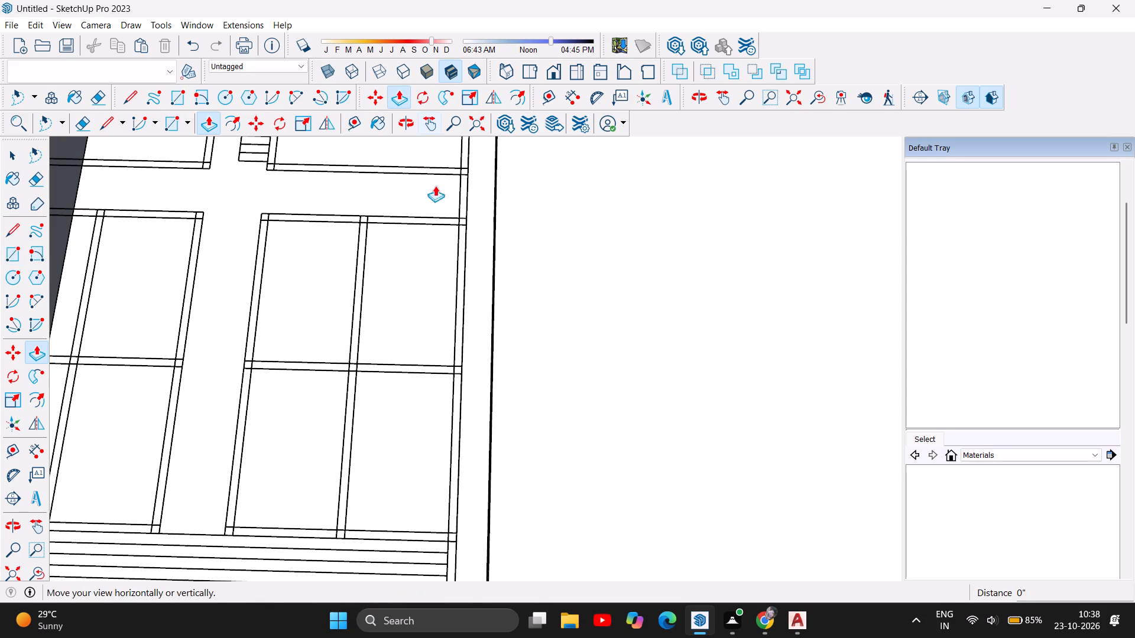
click(463, 248)
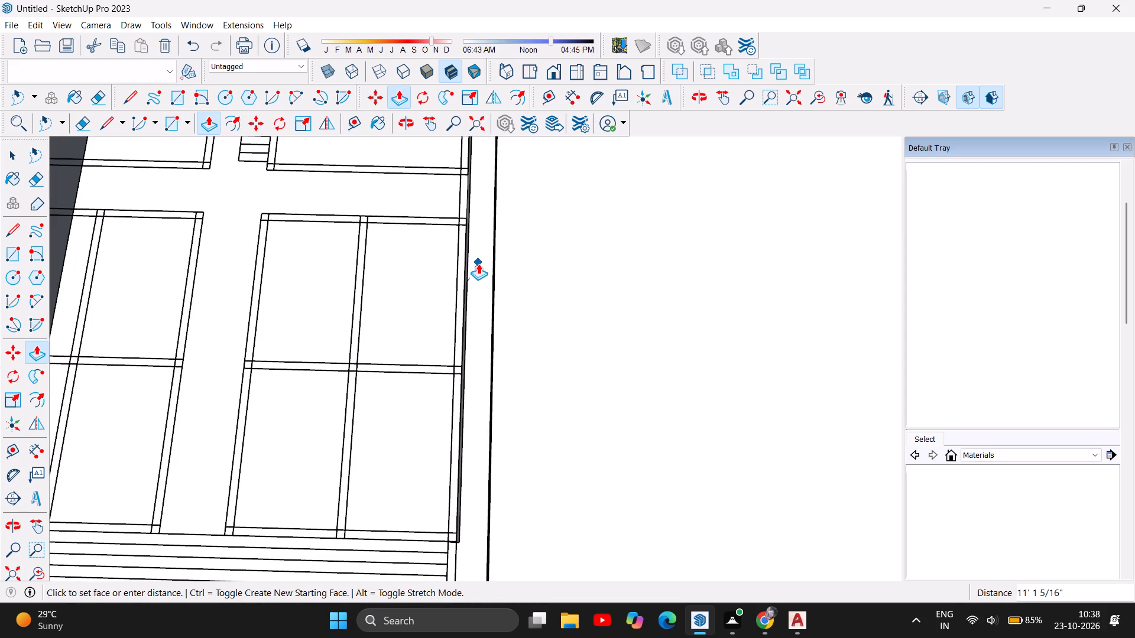
text(11')
key(Return)
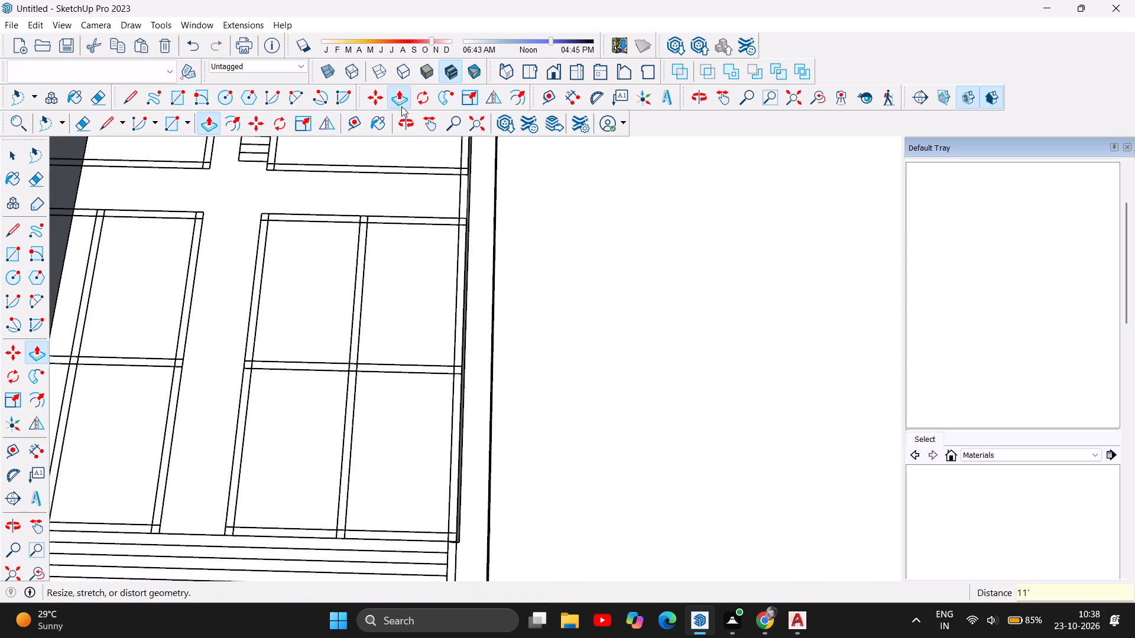
Examine both extruded outer walls from all sides, checking how they meet the recessed plot's floor and edges.
click(398, 116)
drag(601, 369, 575, 266)
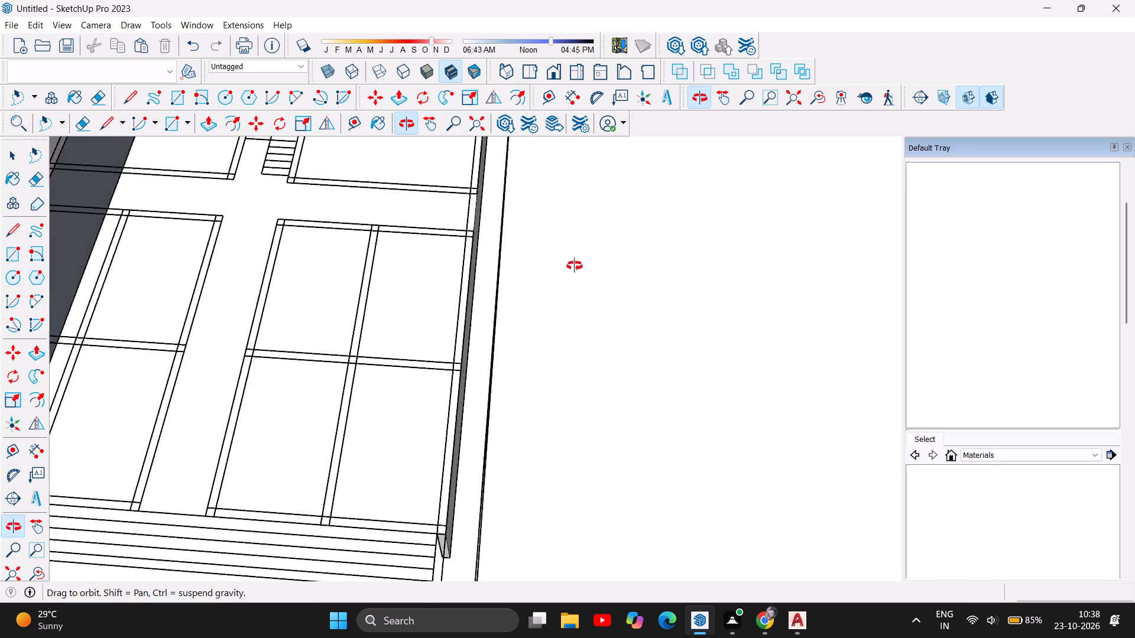
drag(575, 266, 712, 125)
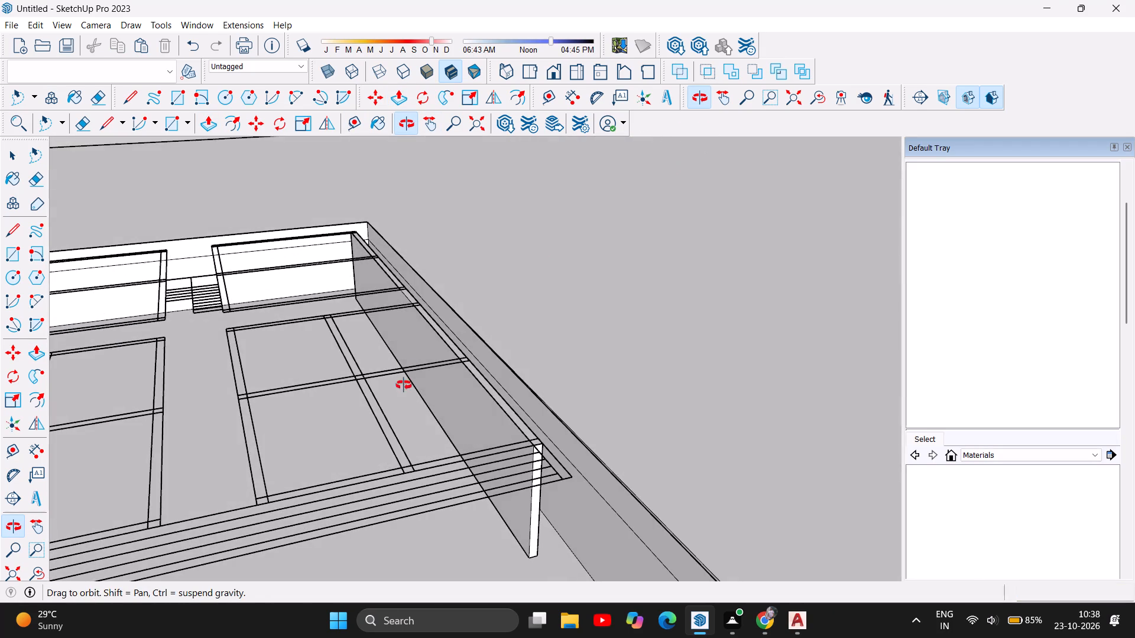
drag(372, 431, 314, 409)
drag(725, 360, 316, 375)
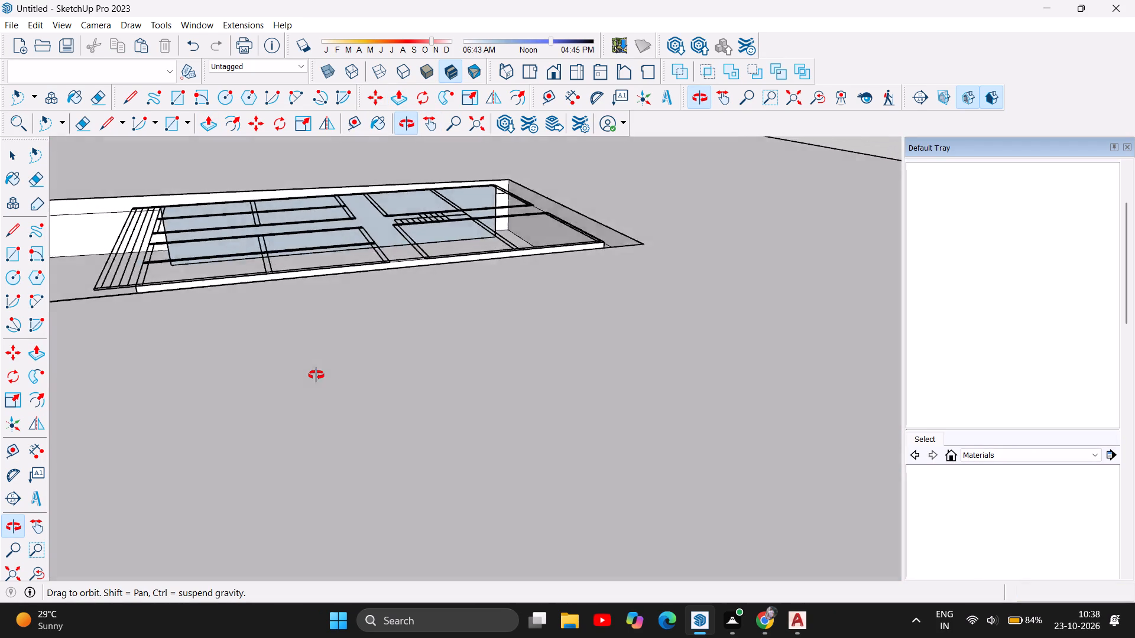
drag(316, 375, 181, 335)
drag(740, 282, 344, 307)
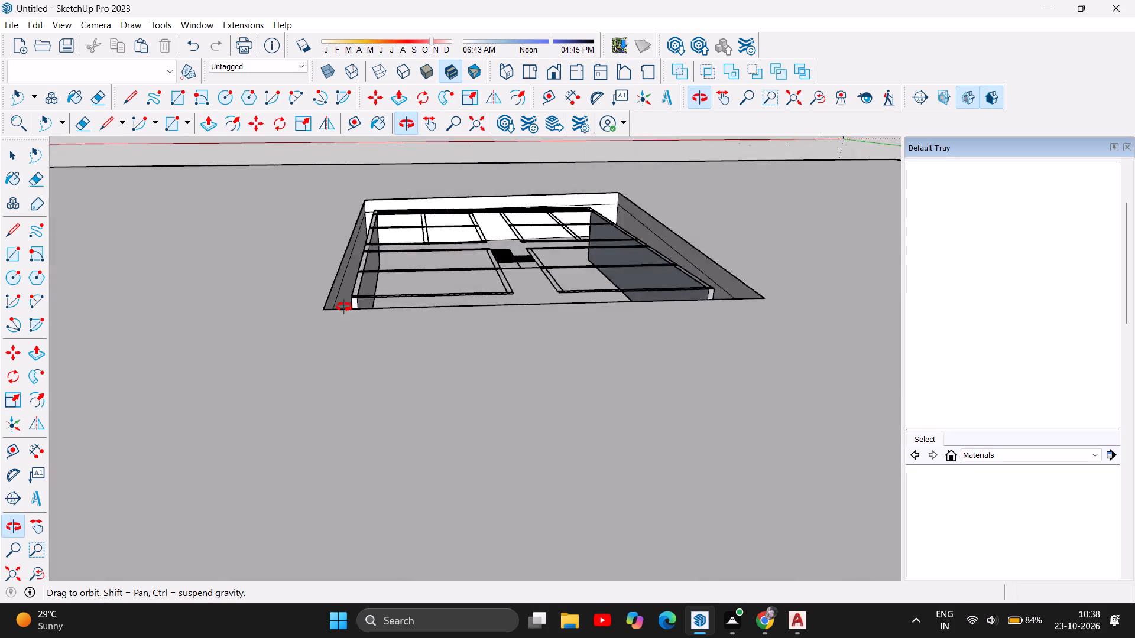
drag(344, 307, 323, 305)
drag(746, 268, 197, 395)
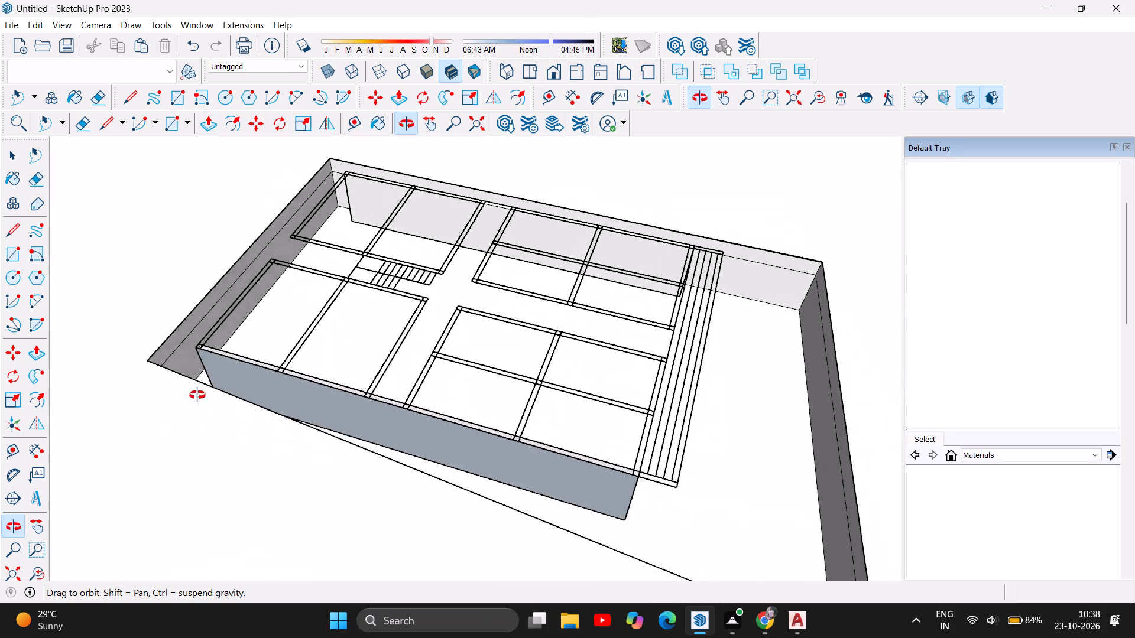
drag(197, 395, 180, 393)
drag(592, 457, 270, 331)
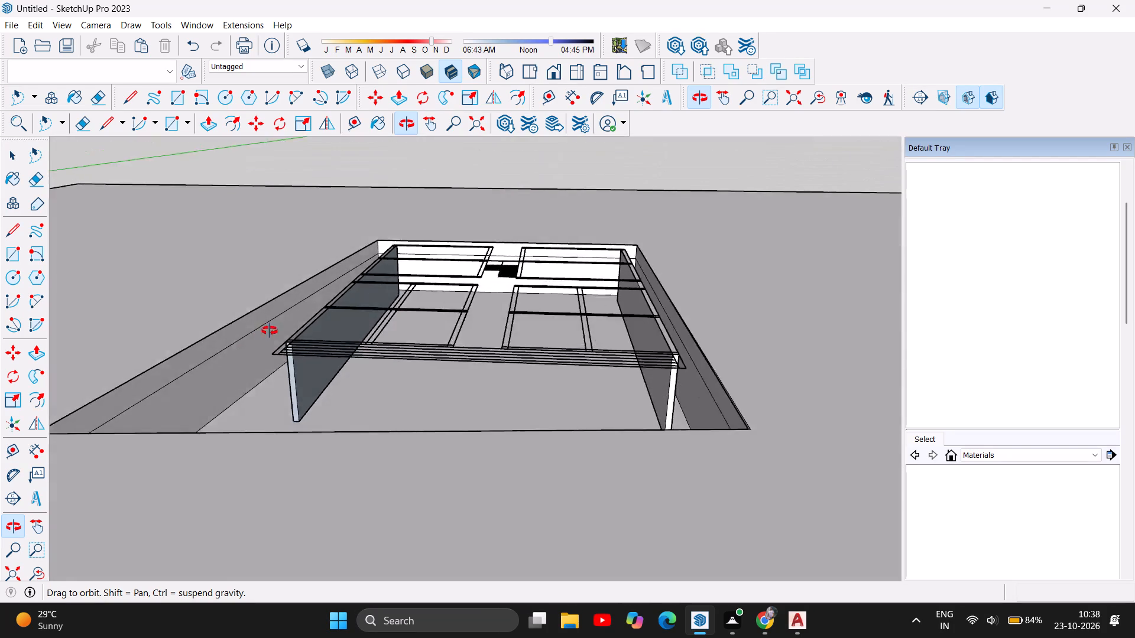
drag(270, 331, 265, 489)
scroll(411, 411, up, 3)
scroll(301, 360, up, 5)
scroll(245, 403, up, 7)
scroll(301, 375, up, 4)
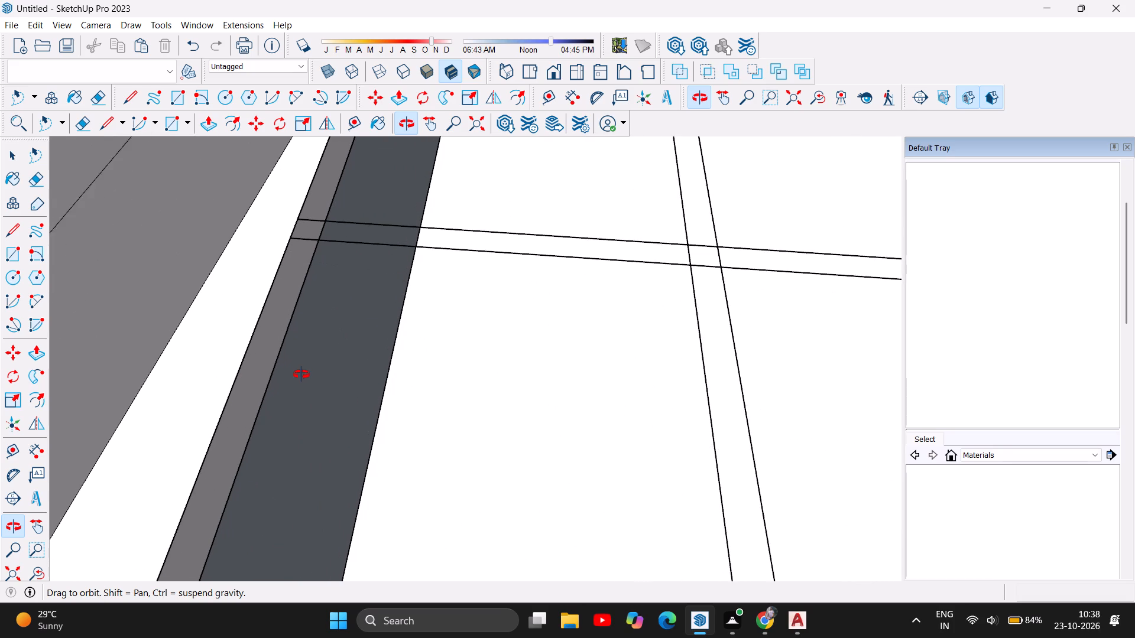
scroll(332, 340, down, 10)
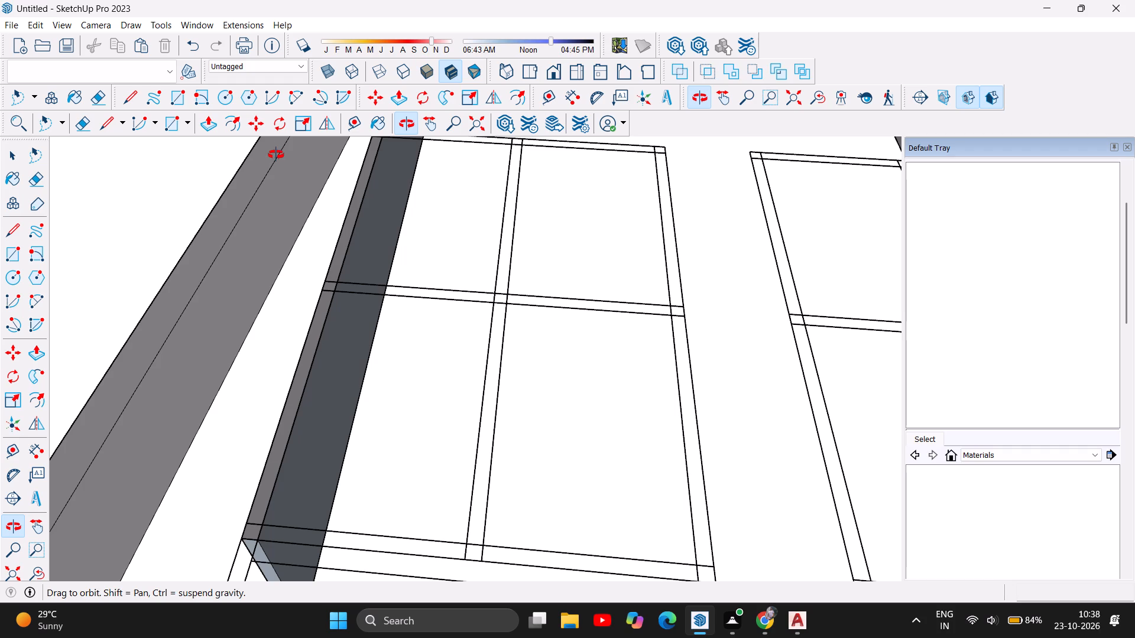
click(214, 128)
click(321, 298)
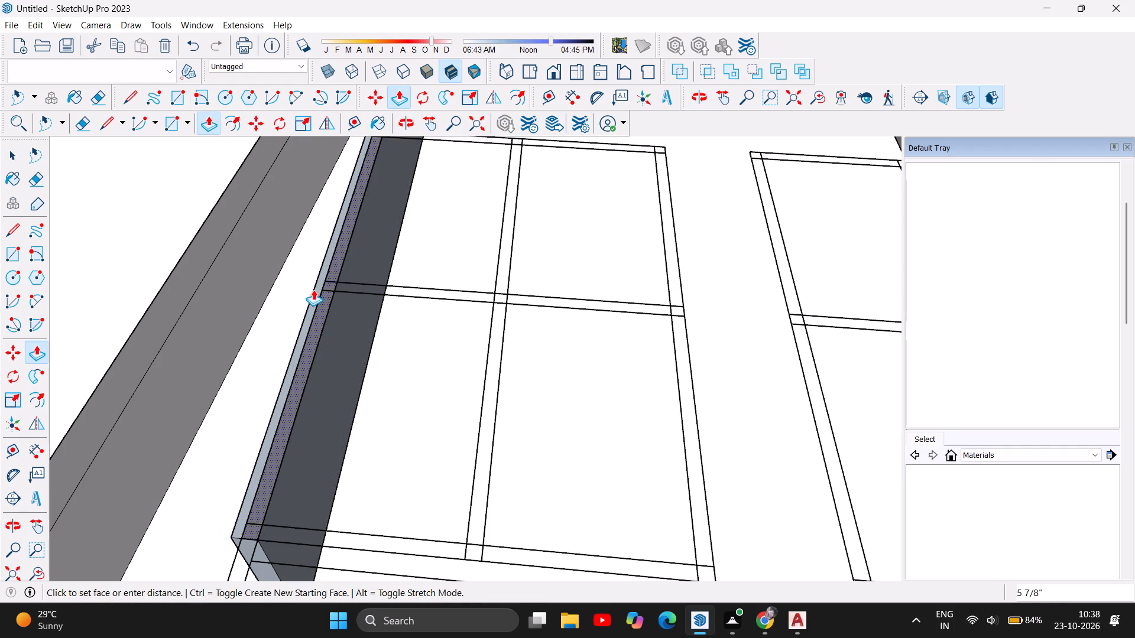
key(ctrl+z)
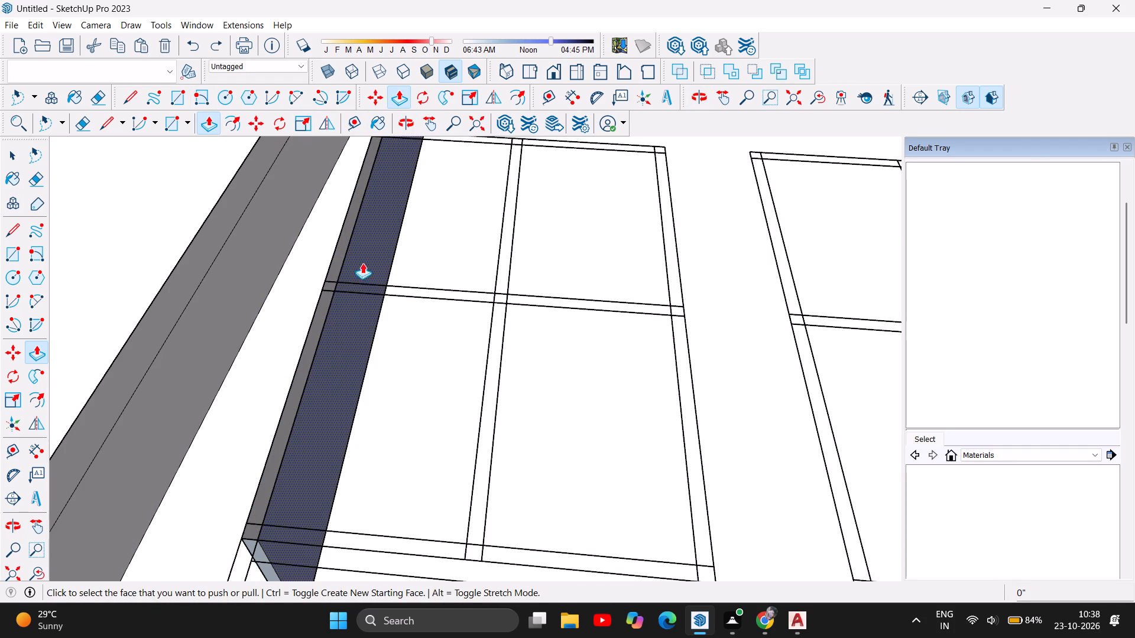
Examine the recessed plot and its outer walls from the front, above and underneath, ending at the plot block's underside.
click(408, 125)
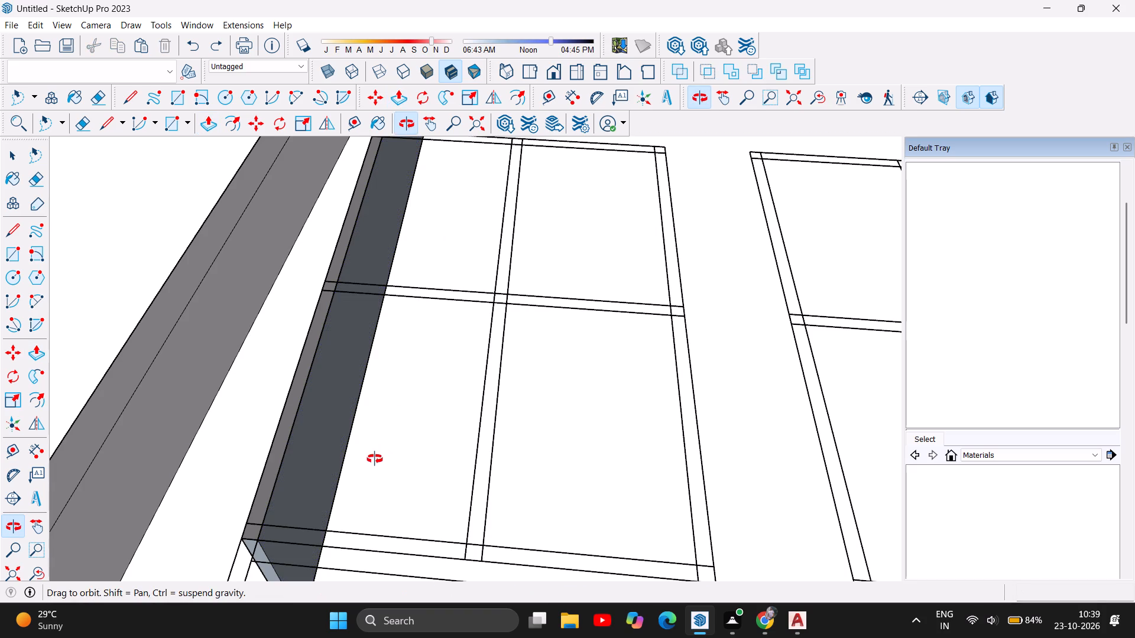
drag(375, 459, 381, 75)
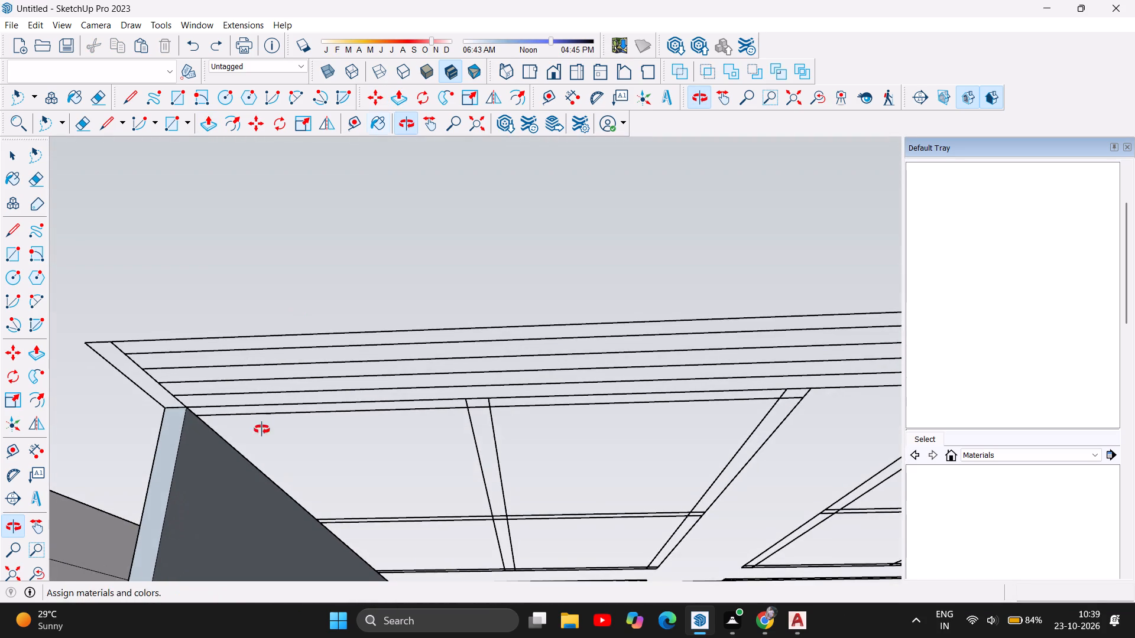
drag(213, 485, 220, 521)
scroll(375, 341, down, 4)
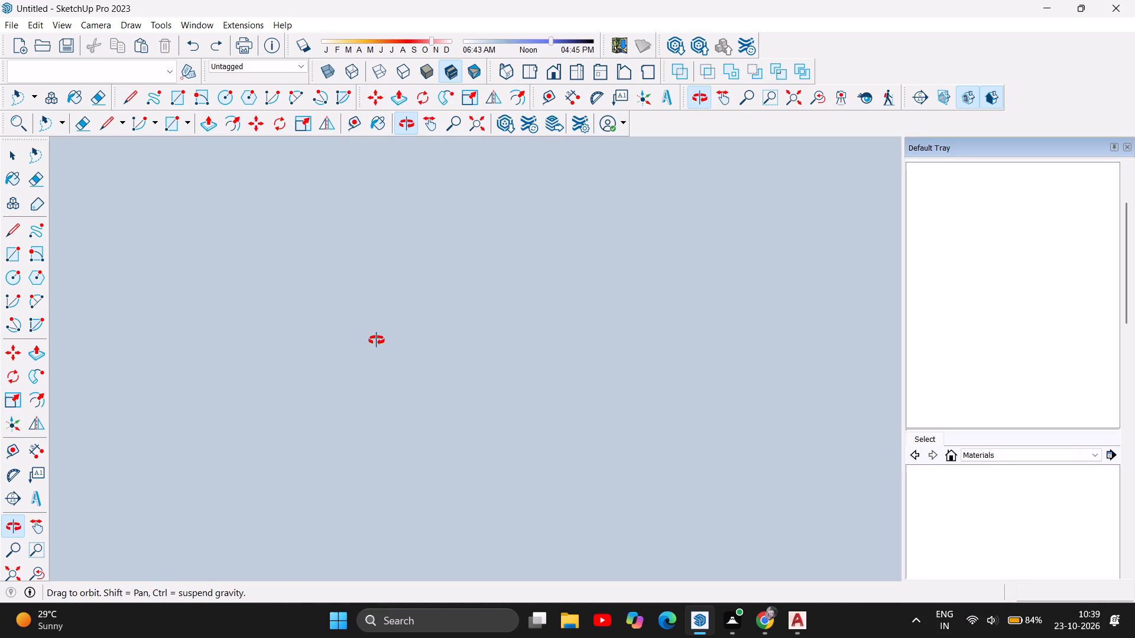
scroll(378, 339, down, 5)
drag(465, 338, 452, 536)
drag(453, 383, 436, 562)
drag(426, 383, 421, 584)
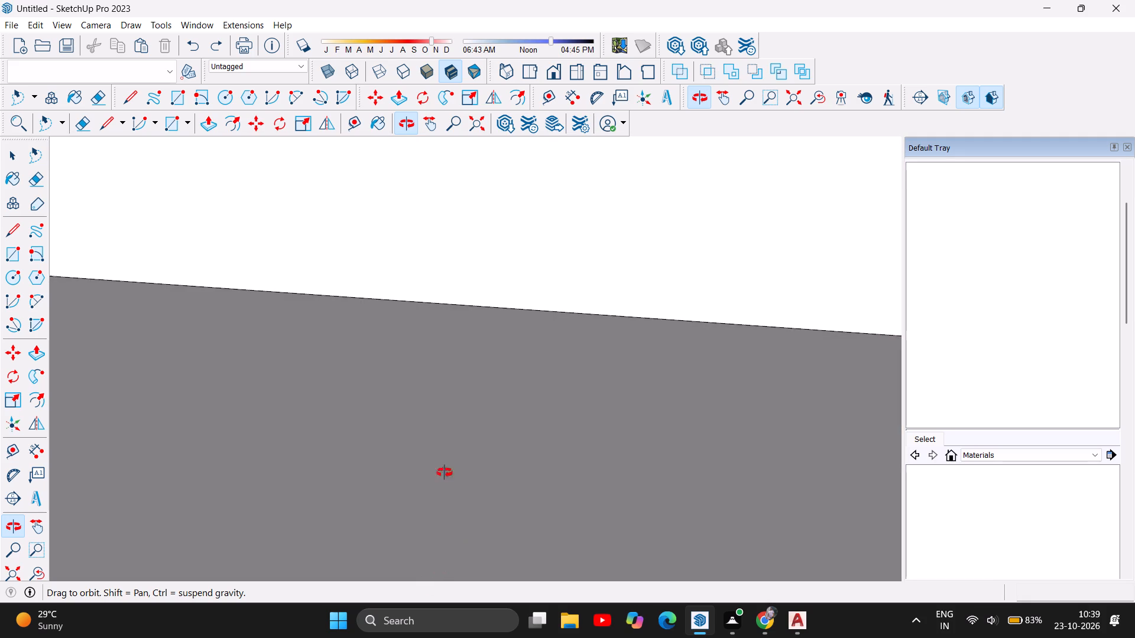
drag(465, 383, 456, 463)
scroll(485, 422, down, 16)
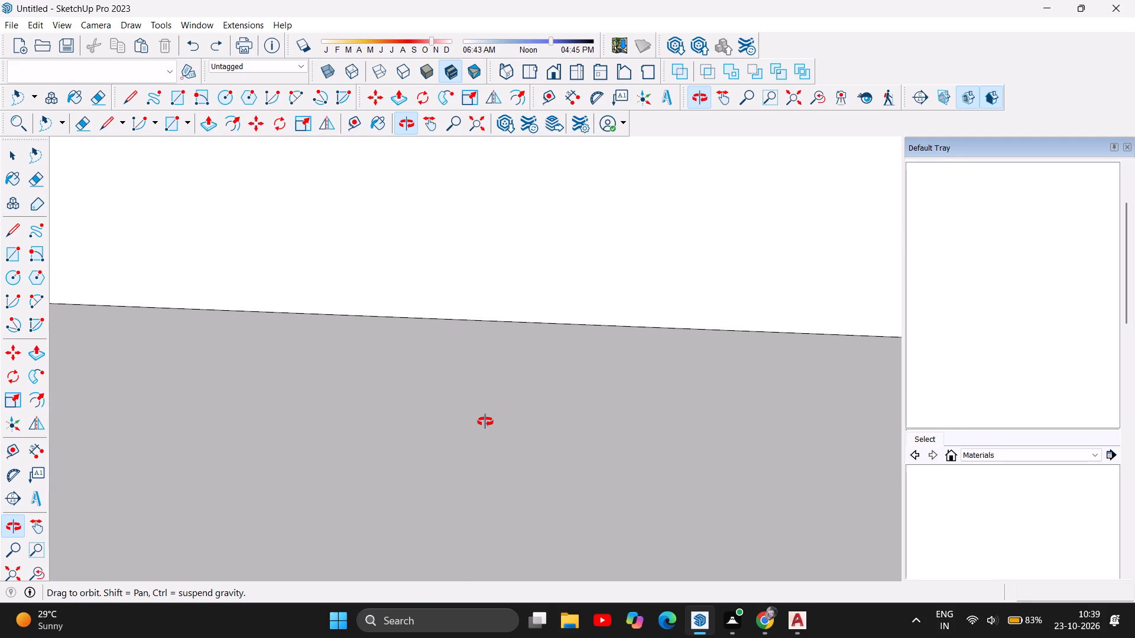
scroll(485, 422, down, 2)
scroll(485, 422, up, 1)
scroll(485, 422, down, 19)
drag(491, 418, 485, 466)
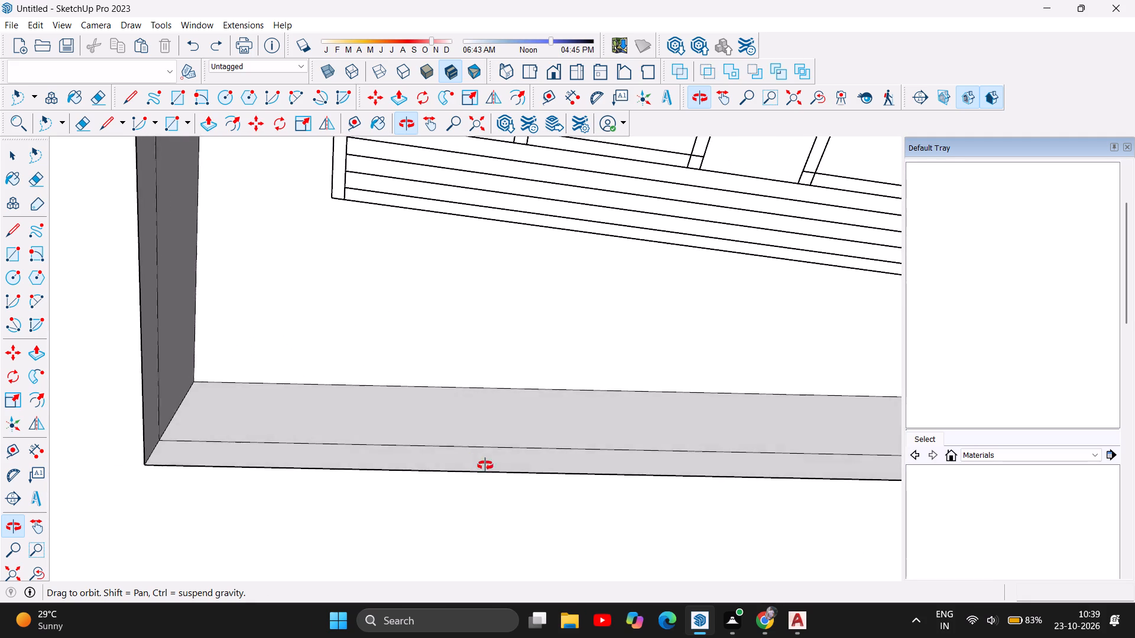
drag(485, 466, 485, 469)
scroll(451, 432, down, 19)
drag(461, 437, 462, 437)
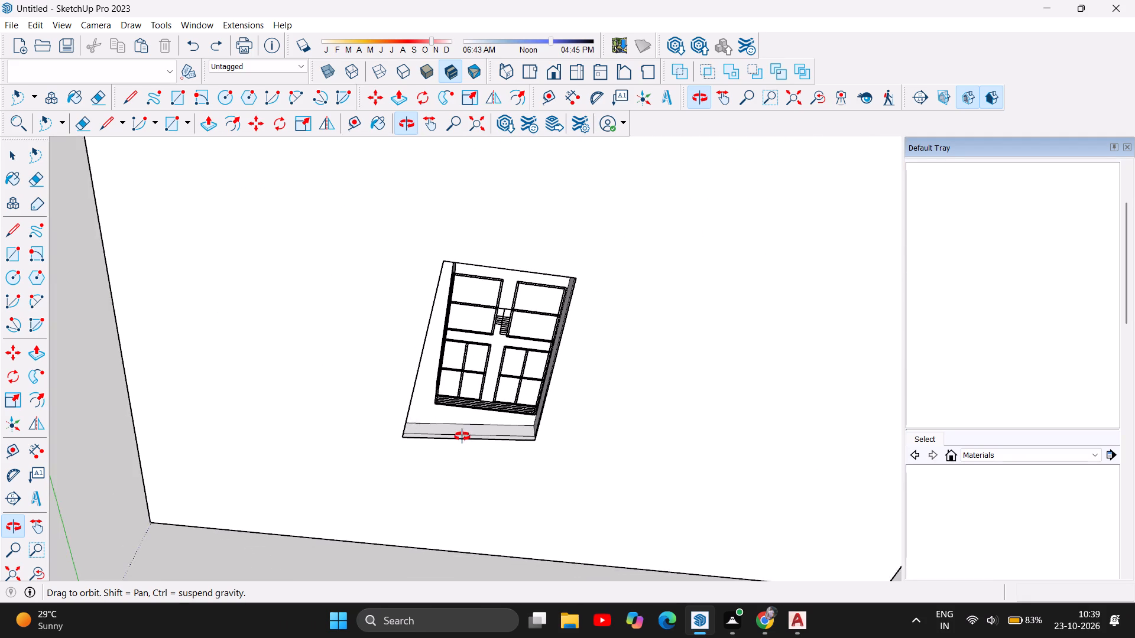
drag(462, 437, 429, 537)
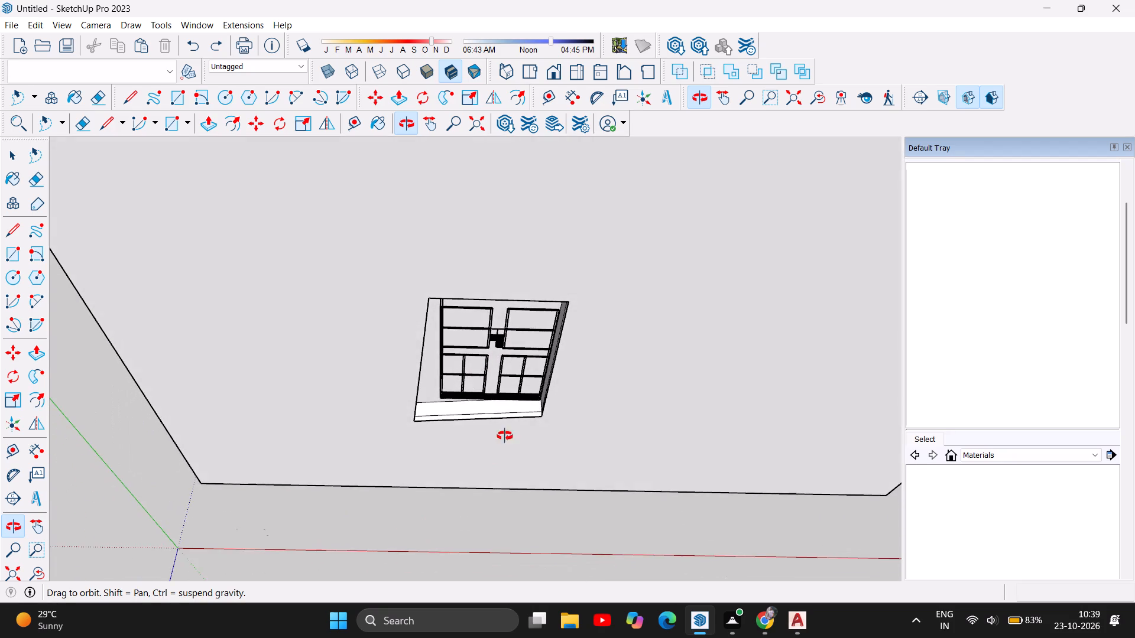
drag(487, 411, 461, 577)
drag(510, 421, 500, 466)
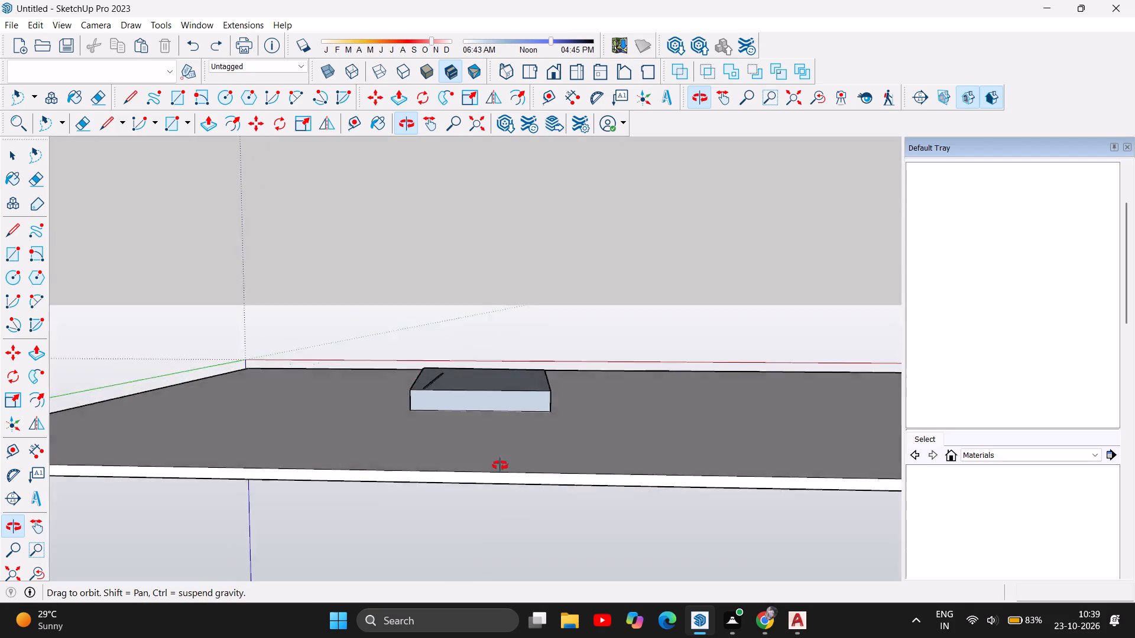
drag(500, 466, 478, 526)
drag(534, 387, 216, 396)
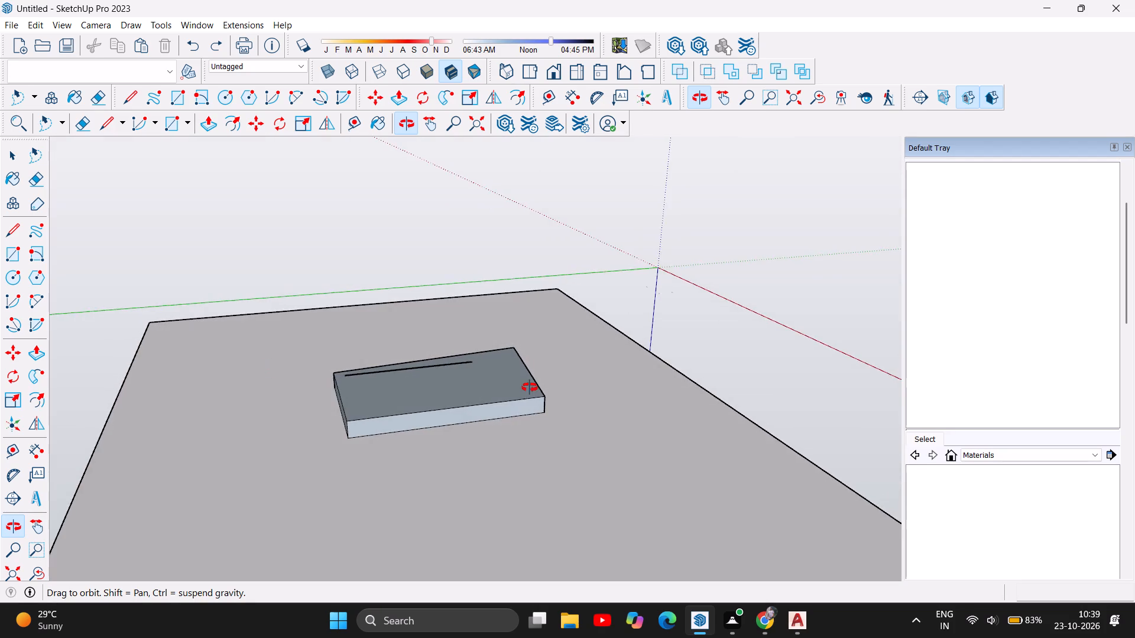
drag(530, 388, 286, 435)
drag(518, 339, 333, 383)
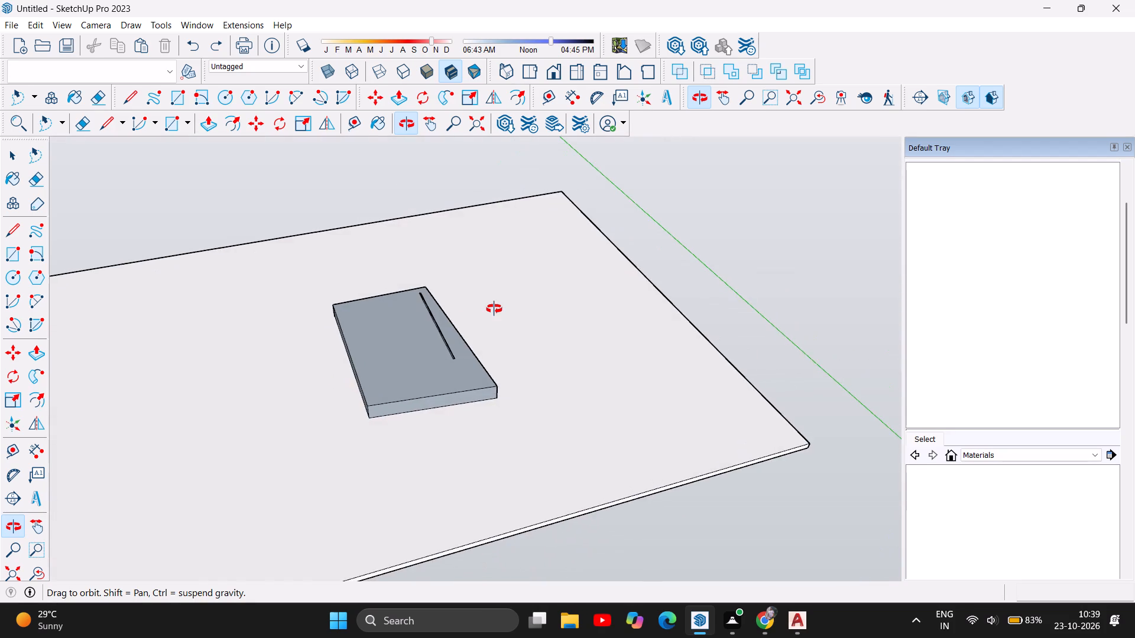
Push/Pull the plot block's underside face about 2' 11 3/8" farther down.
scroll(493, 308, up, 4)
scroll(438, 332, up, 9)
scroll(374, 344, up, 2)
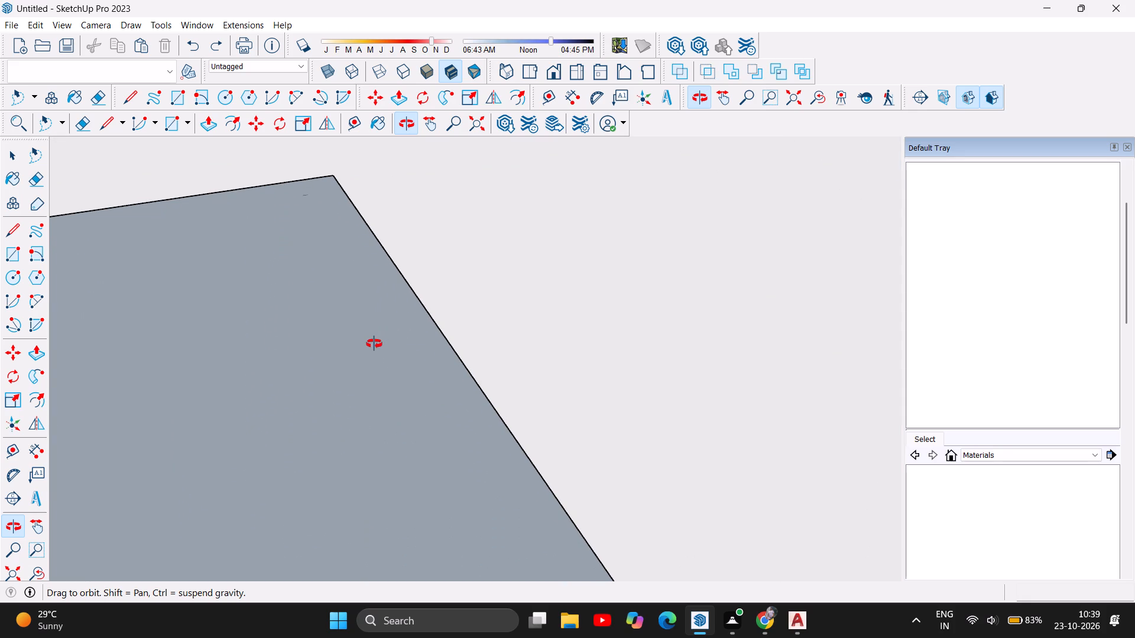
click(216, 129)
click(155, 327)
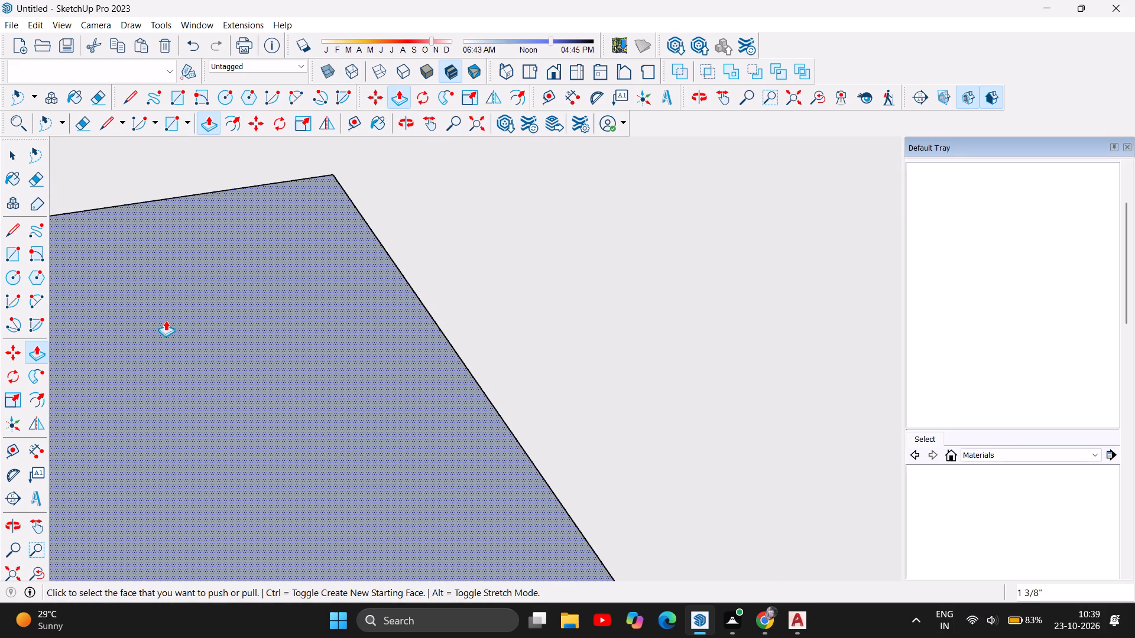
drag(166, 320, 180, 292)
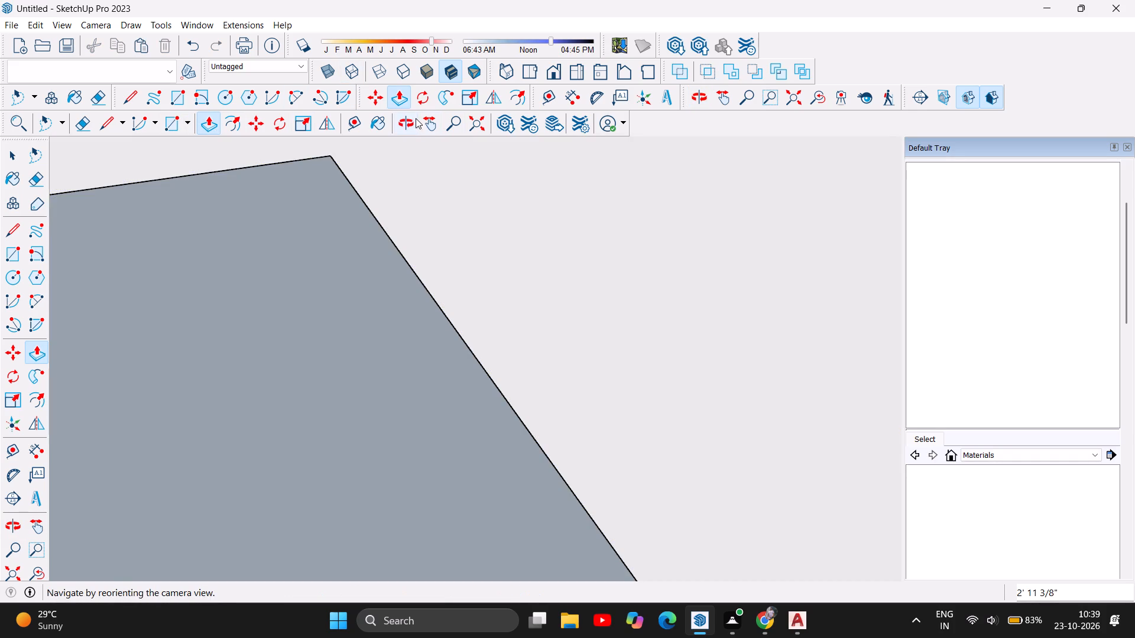
Examine the deepened plot from the side and front, checking the outer walls' lower edges against its floor.
click(408, 118)
drag(355, 216, 351, 422)
drag(384, 267, 329, 429)
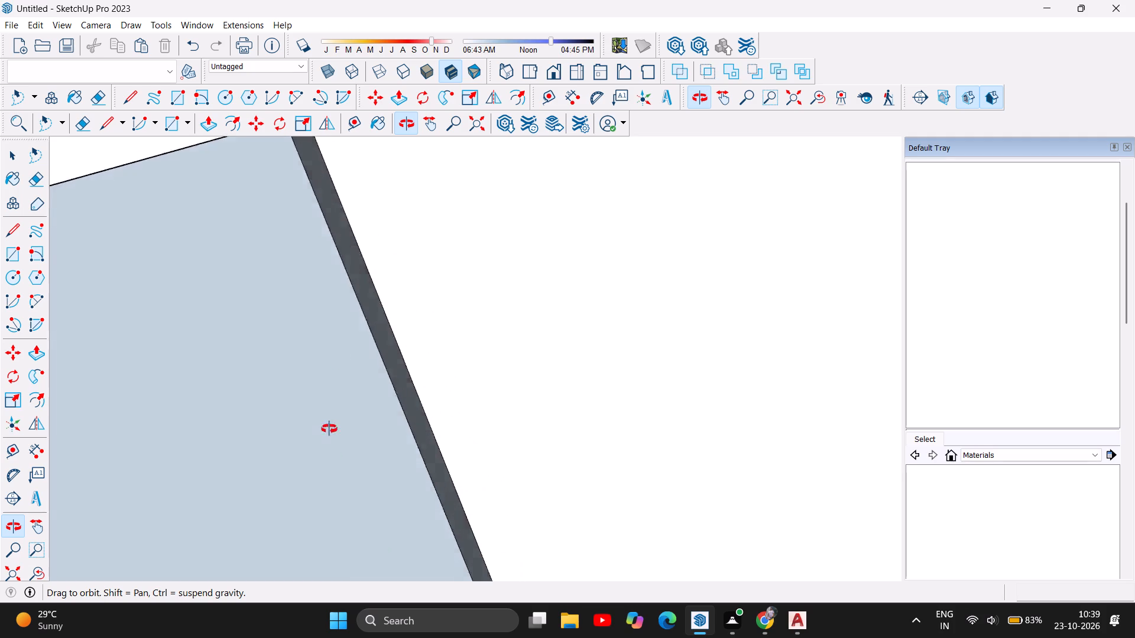
drag(329, 429, 320, 491)
drag(384, 282, 288, 489)
drag(354, 365, 308, 454)
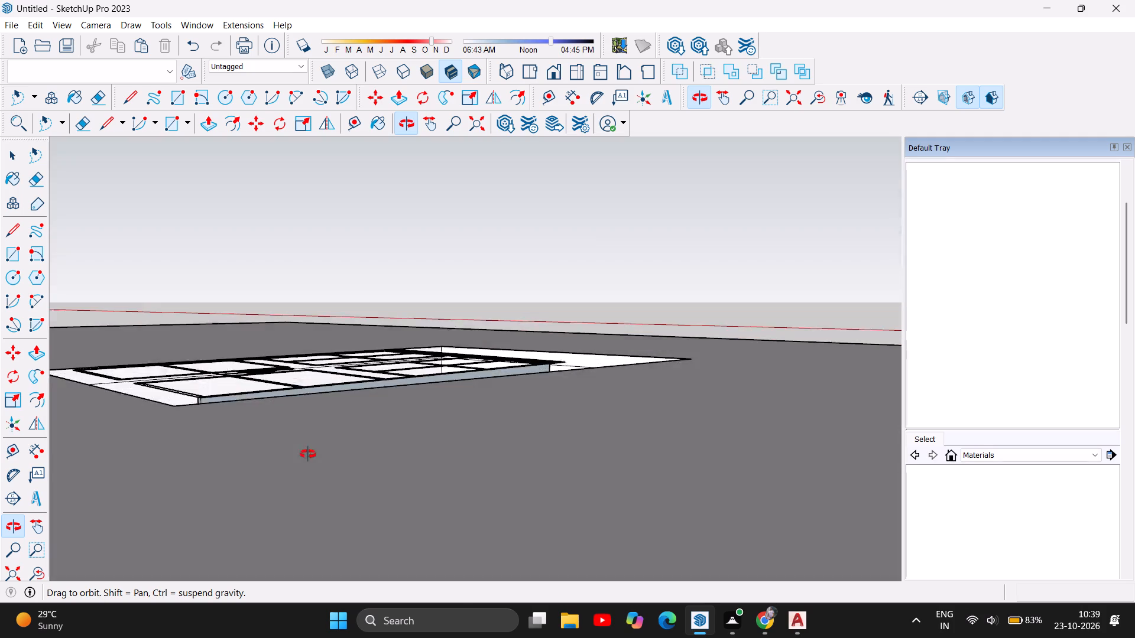
drag(308, 454, 238, 455)
drag(572, 384, 404, 385)
drag(812, 379, 811, 378)
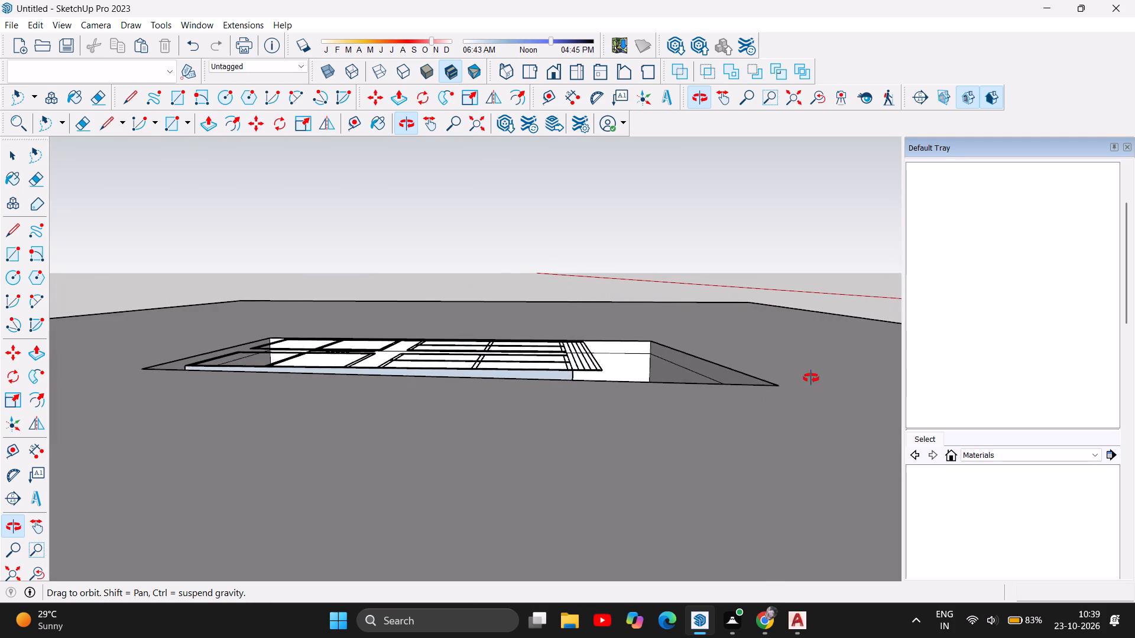
drag(811, 378, 429, 361)
drag(474, 324, 421, 424)
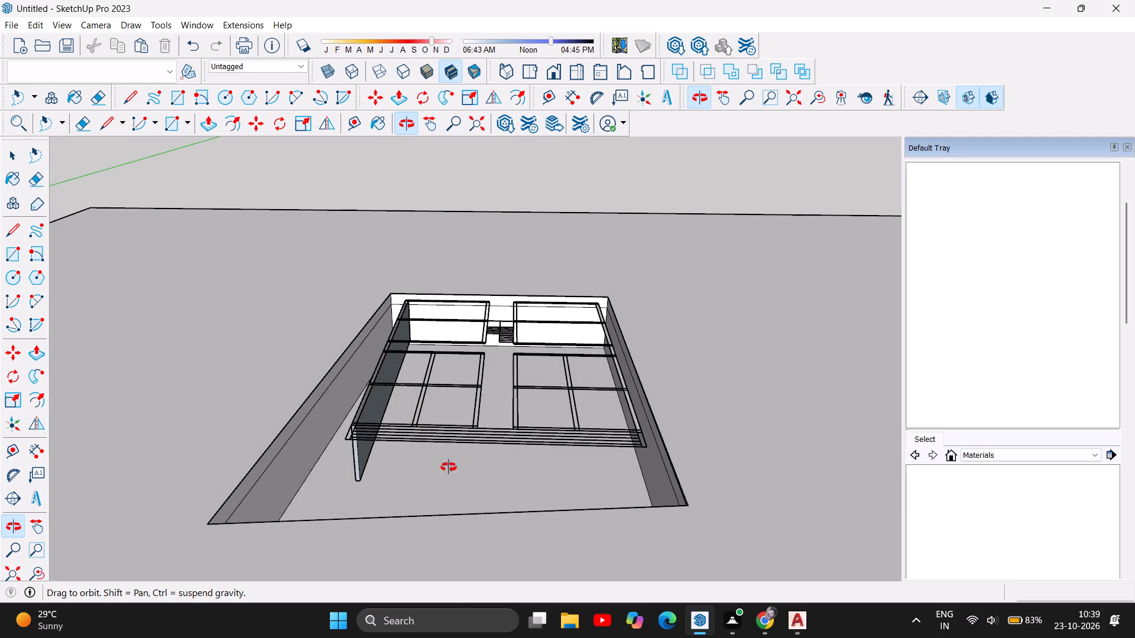
scroll(523, 489, up, 7)
drag(425, 549, 435, 518)
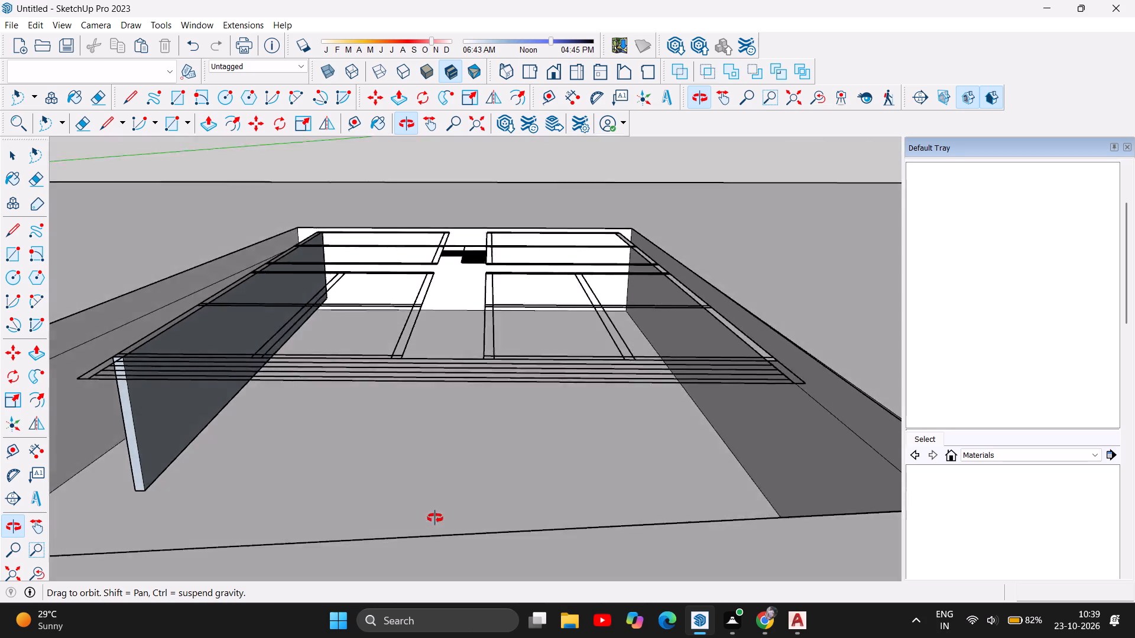
drag(435, 518, 439, 542)
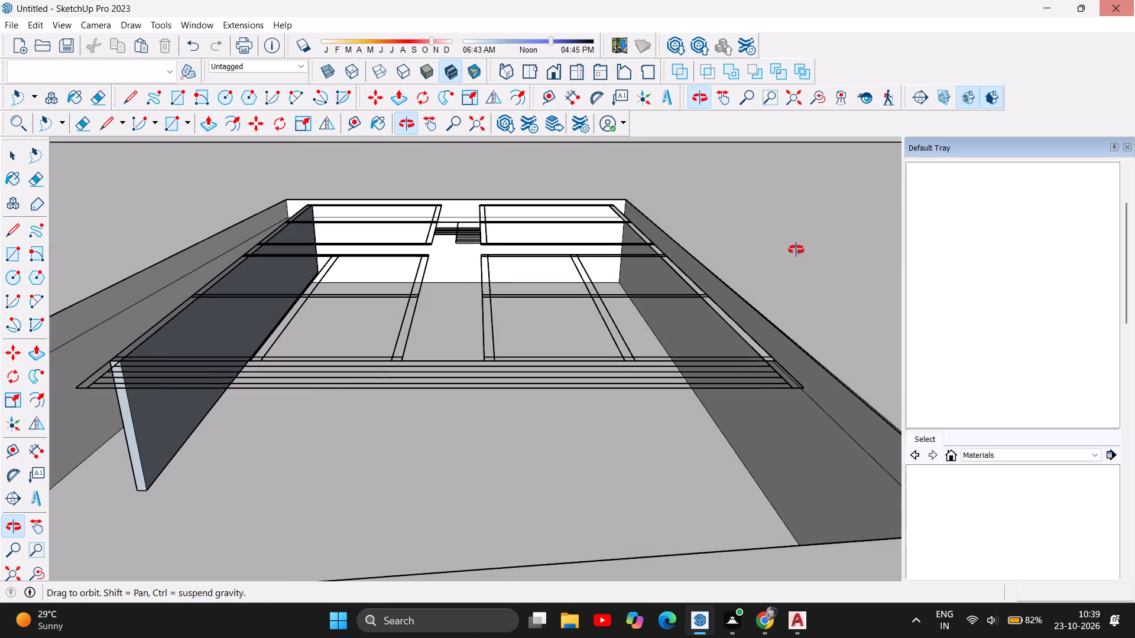
Undo the latest plot floor lowering and the outer wall work, leaving only the plan lines above the recess.
key(ctrl+z)
key(ctrl+z)
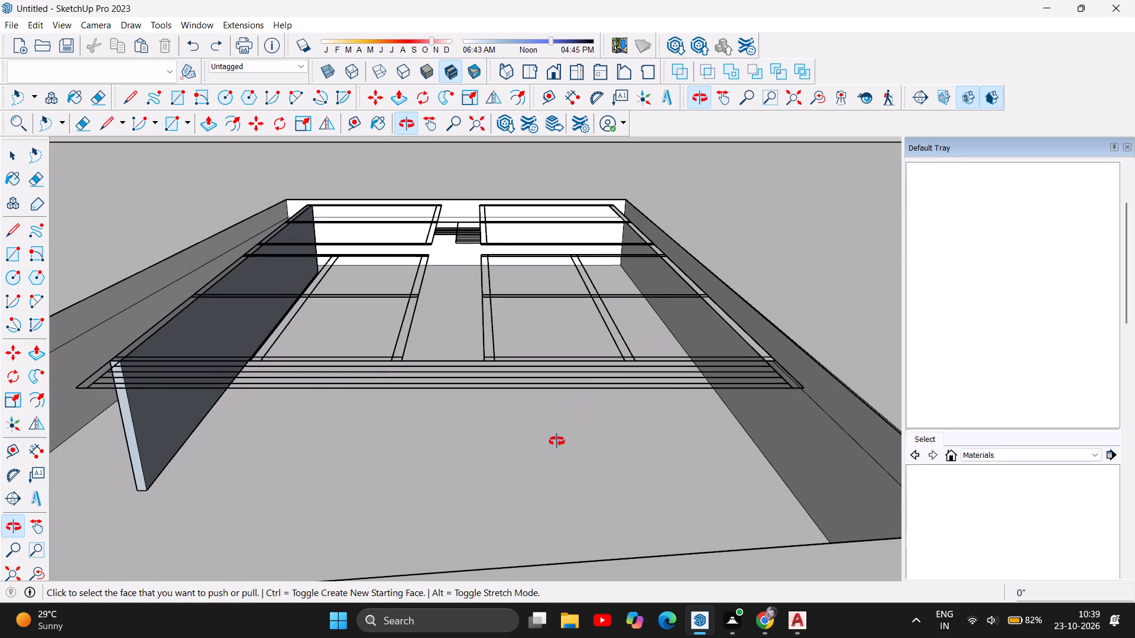
key(ctrl+z)
key(ctrl+z)
key(ctrl+z)
key(ctrl+z)
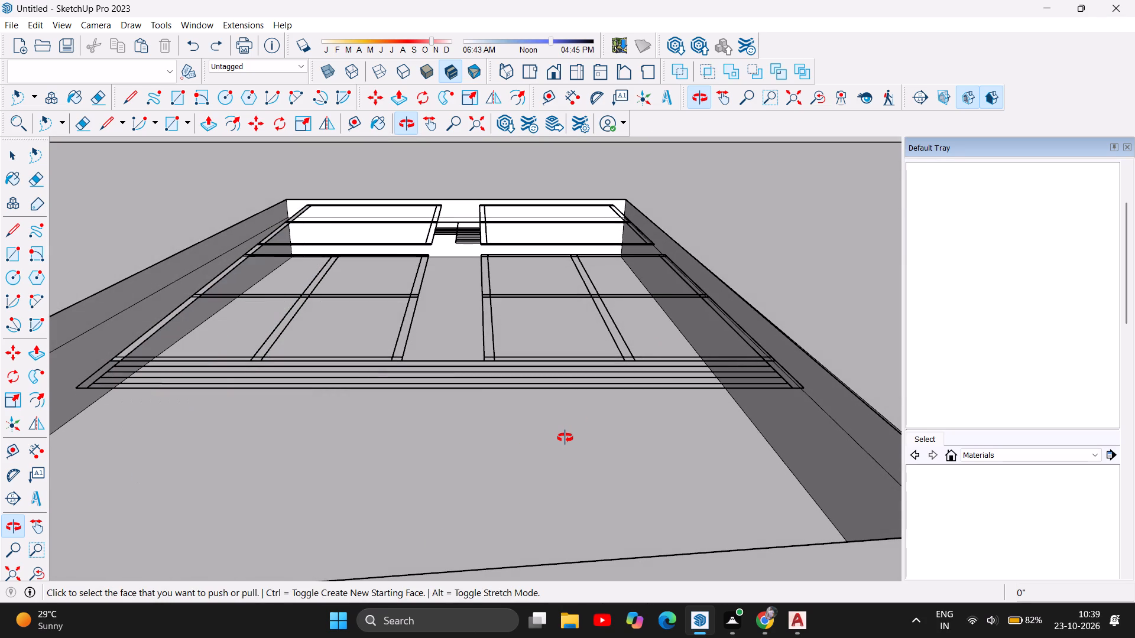
key(ctrl+z)
Undo the remaining plot floor push-pulls until the plot face is back level with the plan lines.
drag(583, 421, 566, 496)
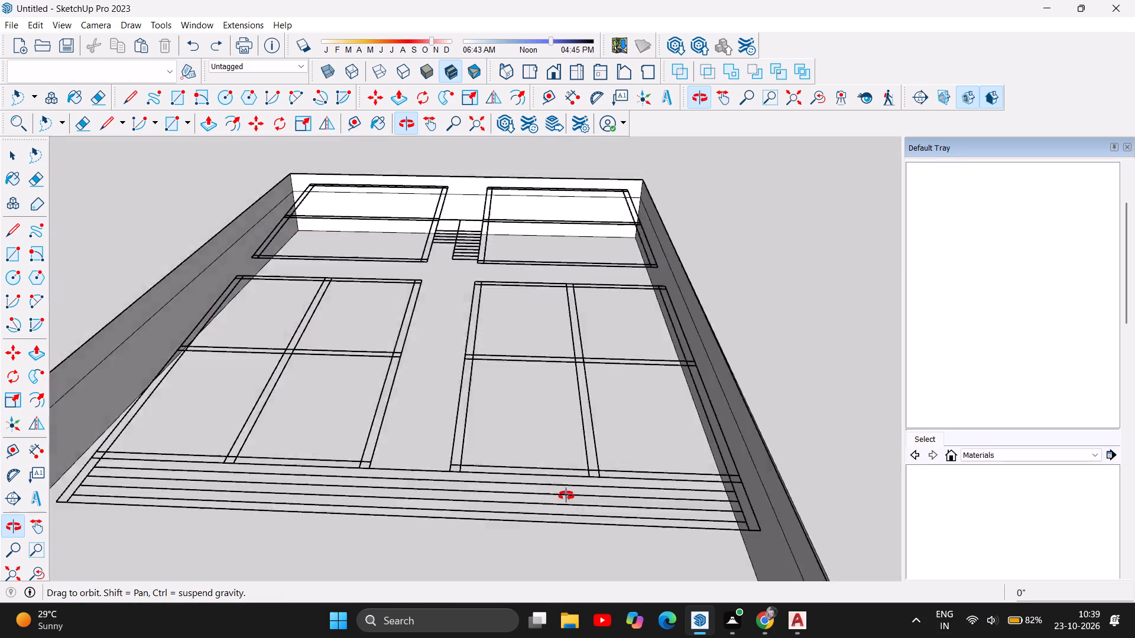
drag(566, 496, 566, 528)
drag(389, 419, 536, 211)
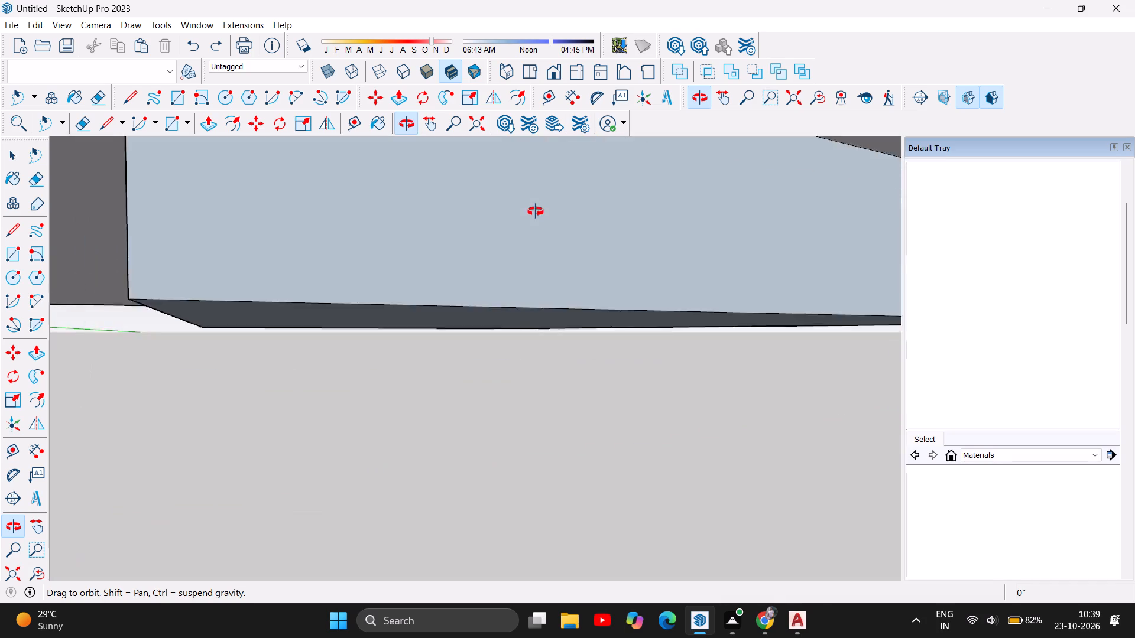
drag(536, 211, 413, 294)
key(ctrl+z)
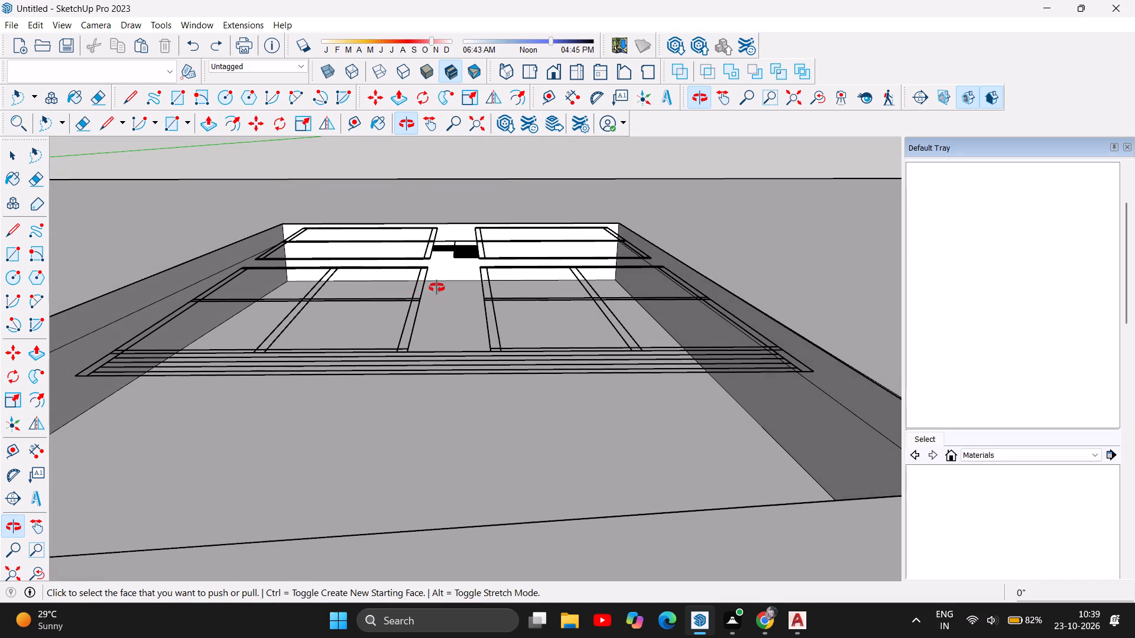
key(ctrl+z)
key(ctrl+z)
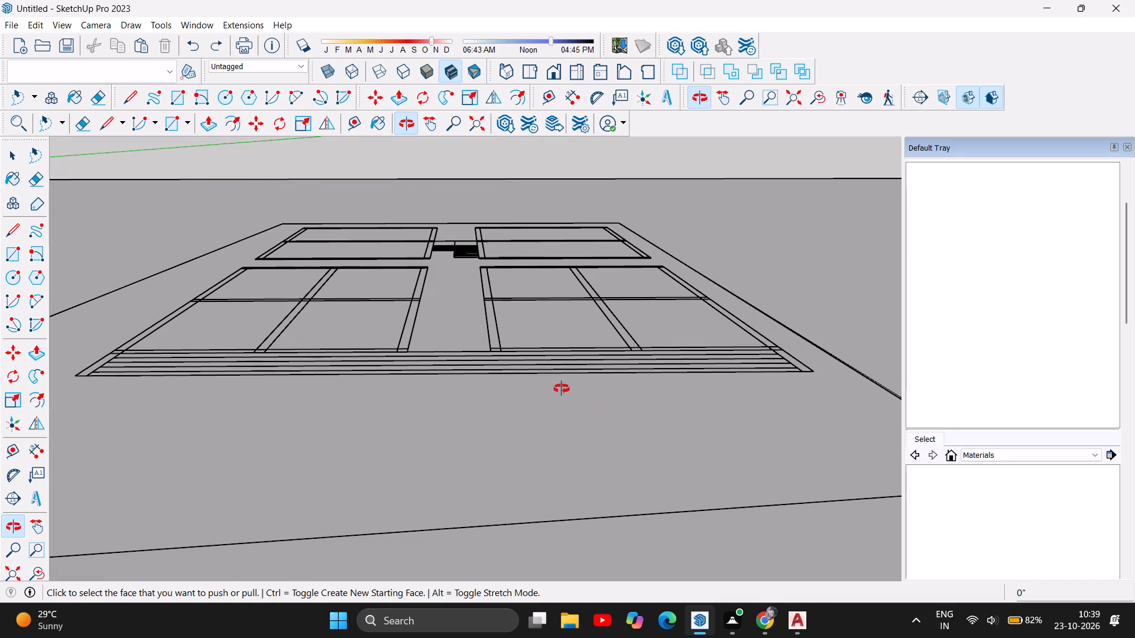
From below, Push/Pull the plot face about 2' 11 5/16" down, flush with the ground slab's underside.
scroll(493, 357, down, 6)
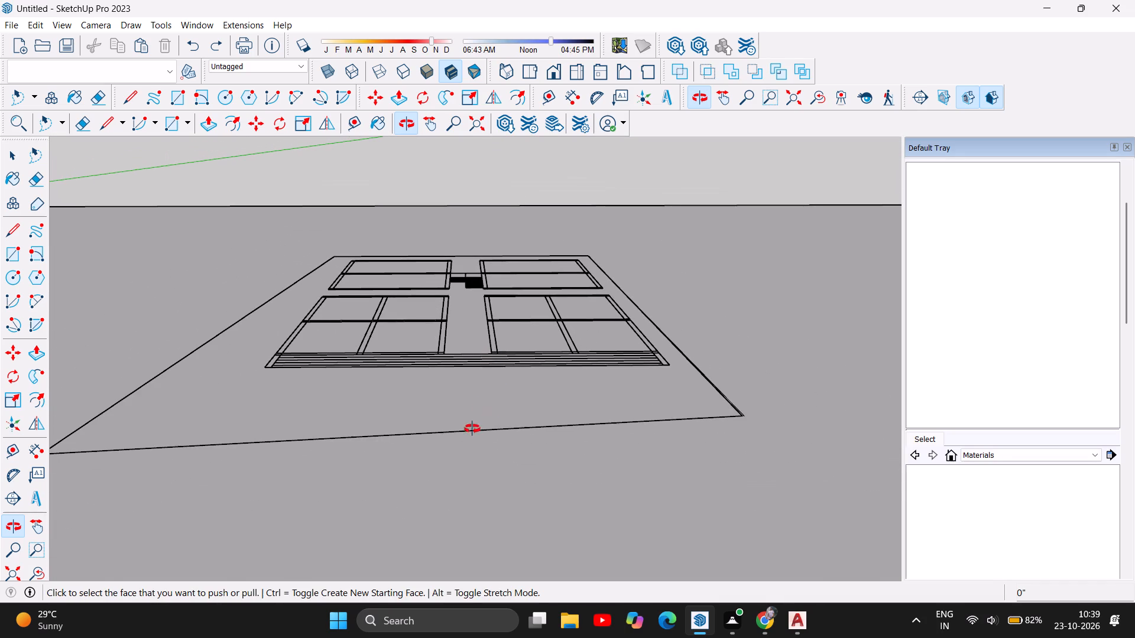
drag(502, 407, 495, 489)
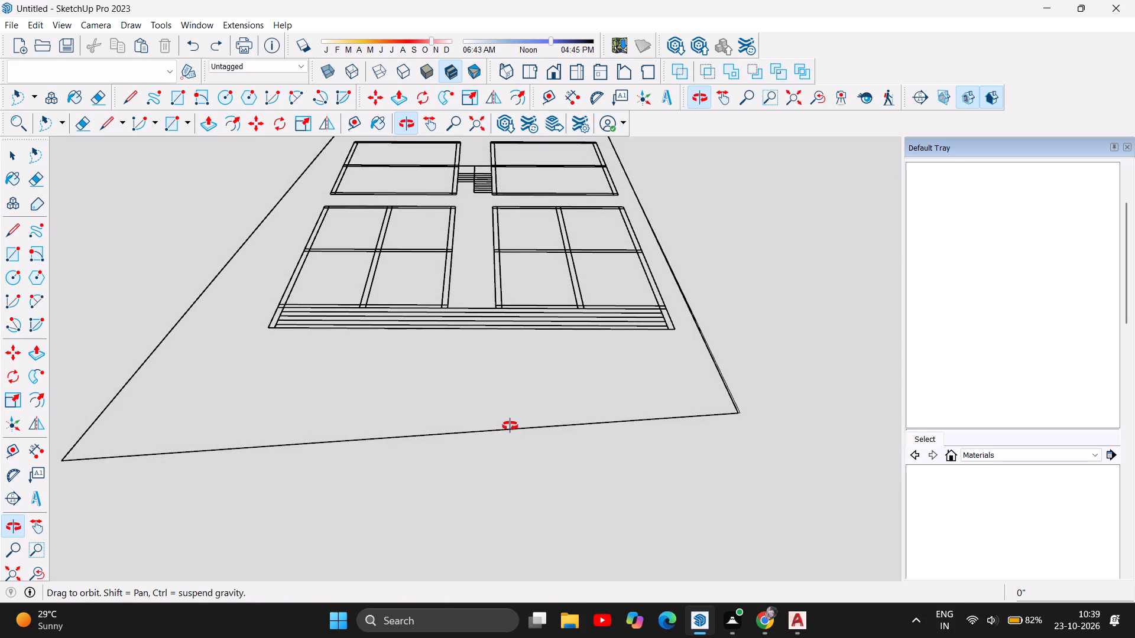
scroll(518, 380, down, 3)
drag(539, 373, 554, 300)
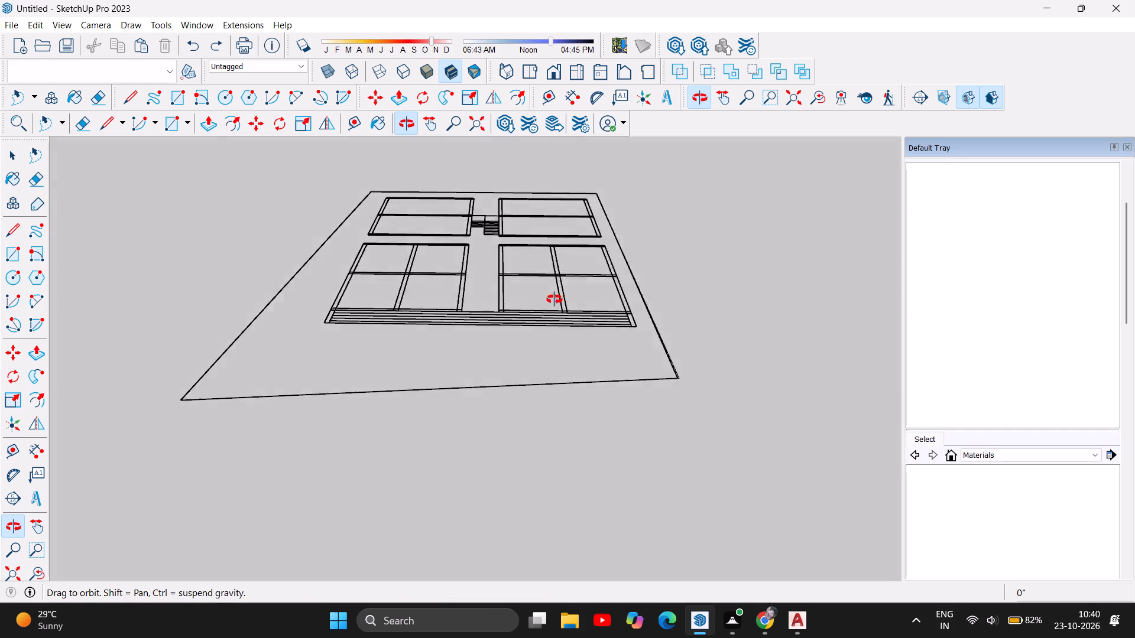
drag(554, 300, 582, 203)
drag(502, 377, 527, 310)
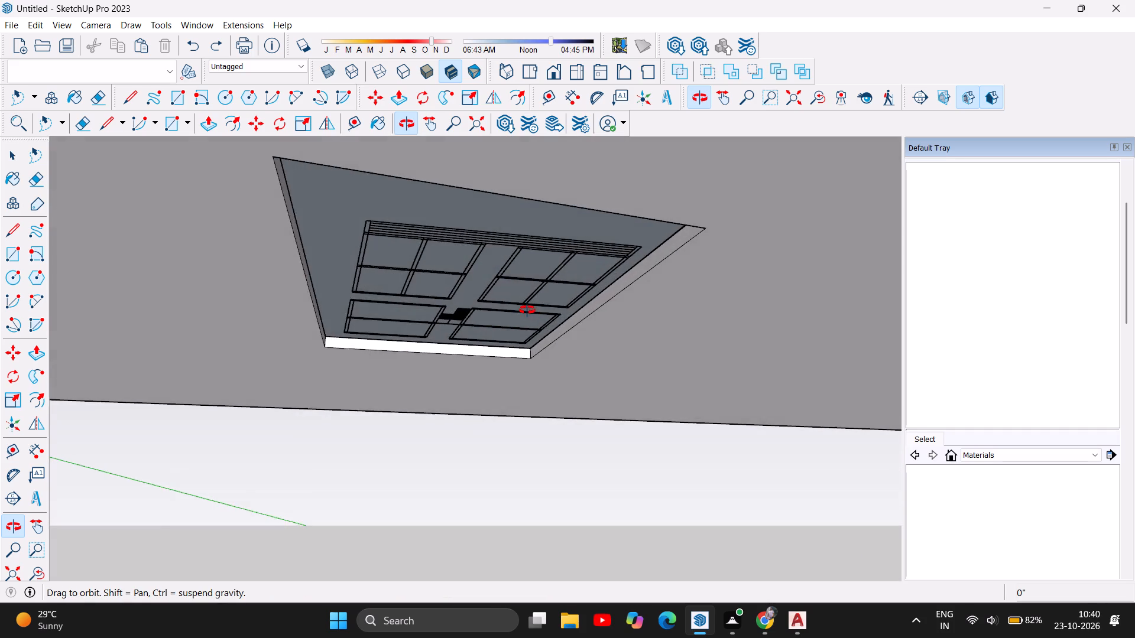
drag(527, 310, 506, 317)
scroll(451, 184, up, 7)
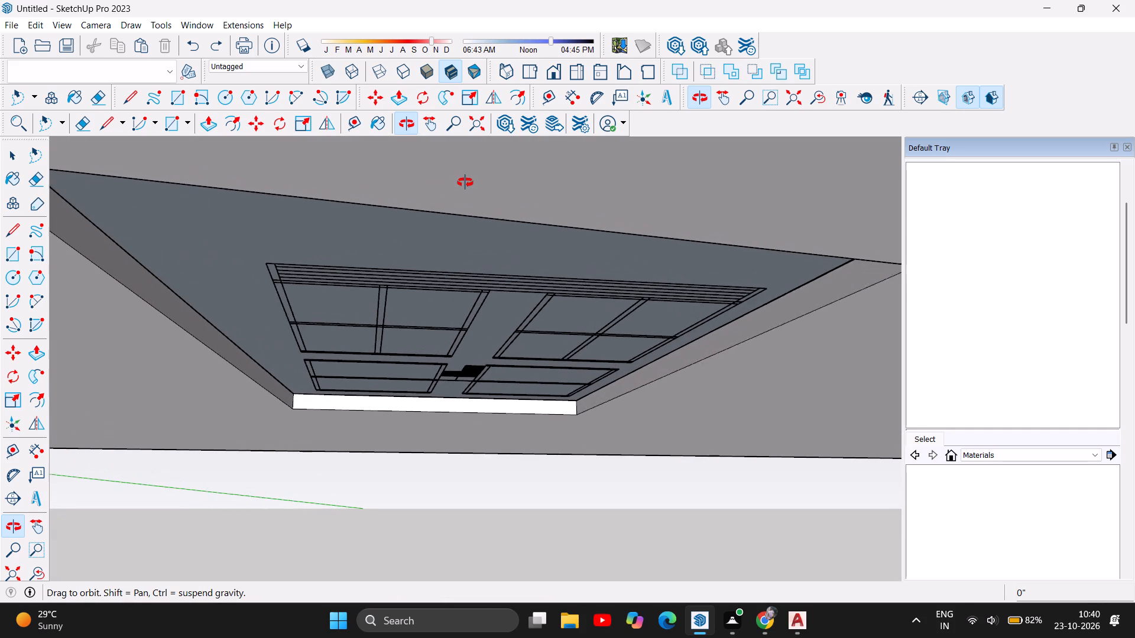
scroll(465, 183, up, 2)
click(206, 123)
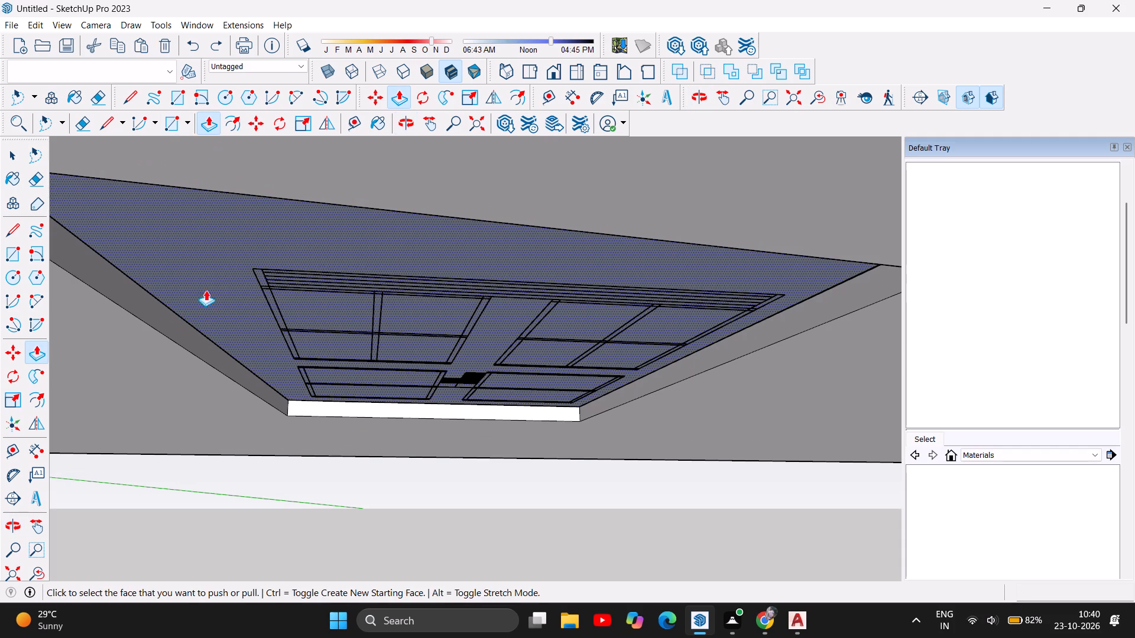
click(215, 274)
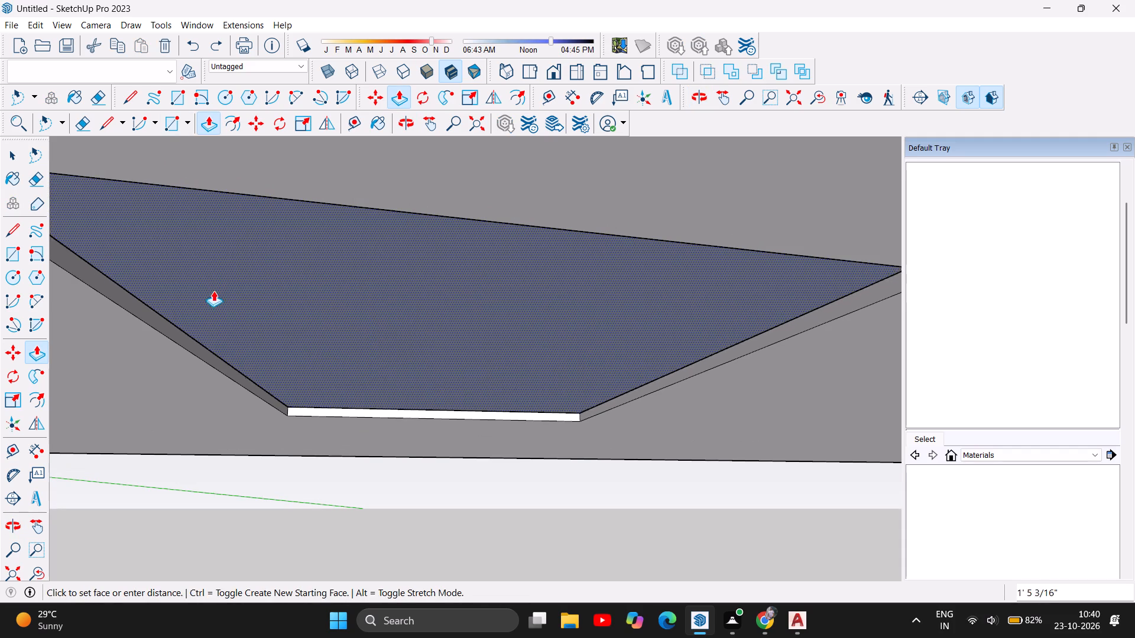
click(213, 307)
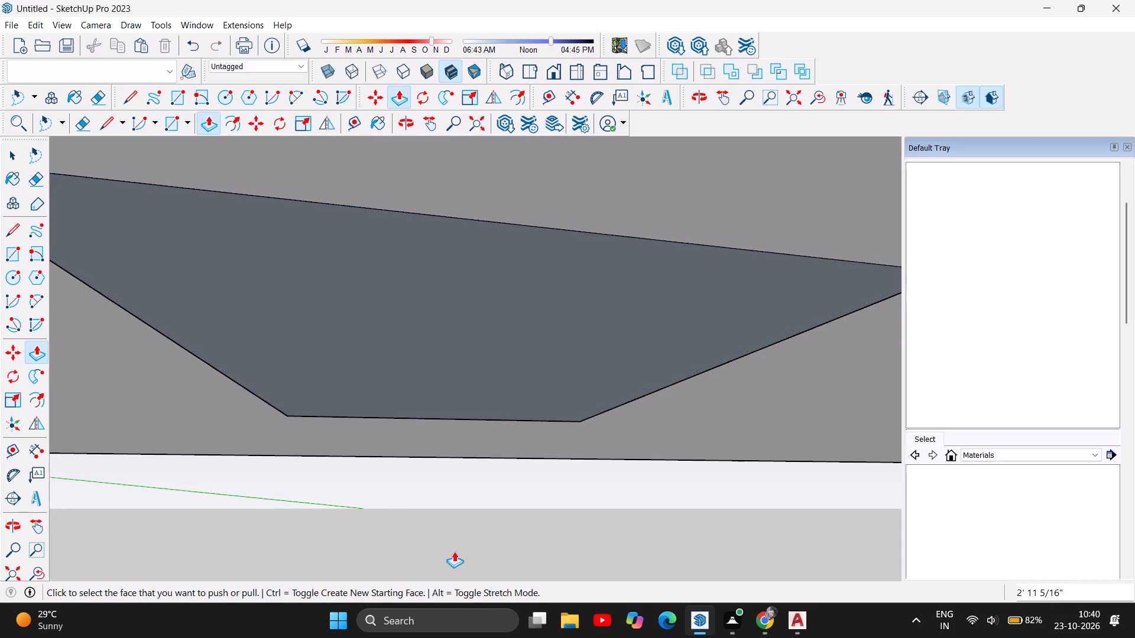
From below, Push/Pull the ground slab's underside 10' down around the plot recess.
scroll(462, 467, down, 5)
click(494, 357)
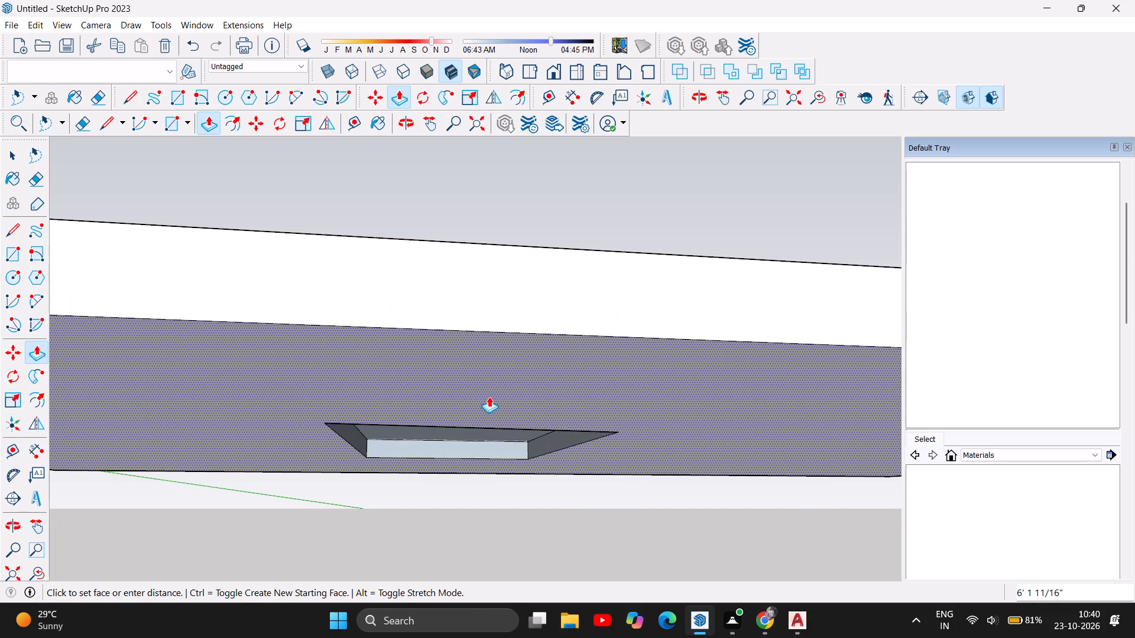
text(10')
key(Return)
Push/Pull the underside of the plot face 10' down, flush with the lowered ground slab.
scroll(475, 504, up, 9)
click(459, 290)
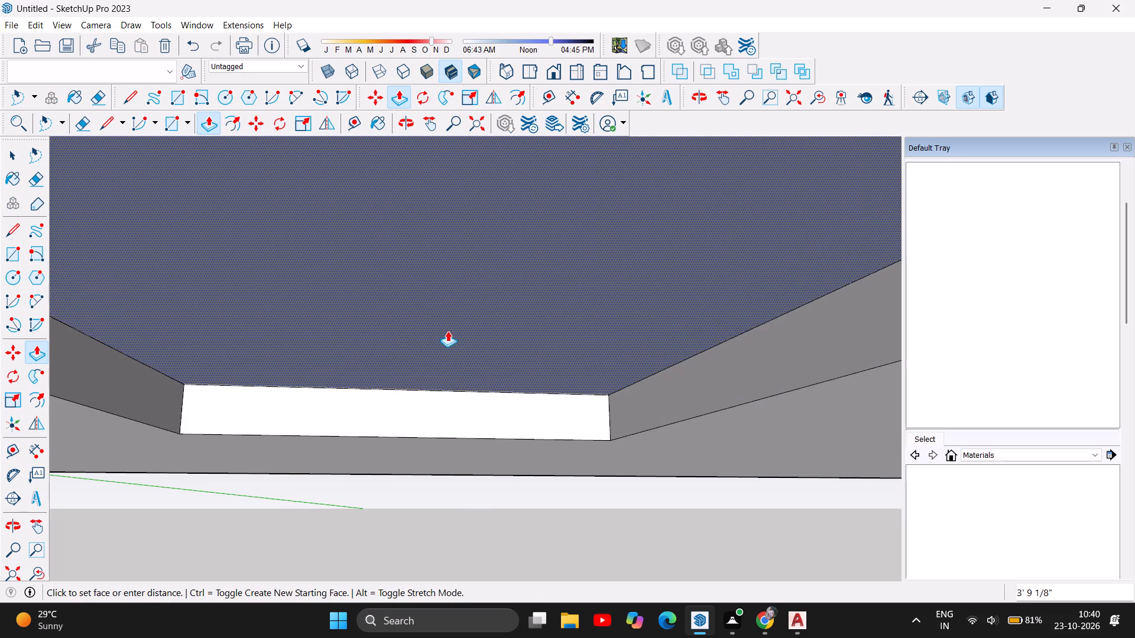
text(10')
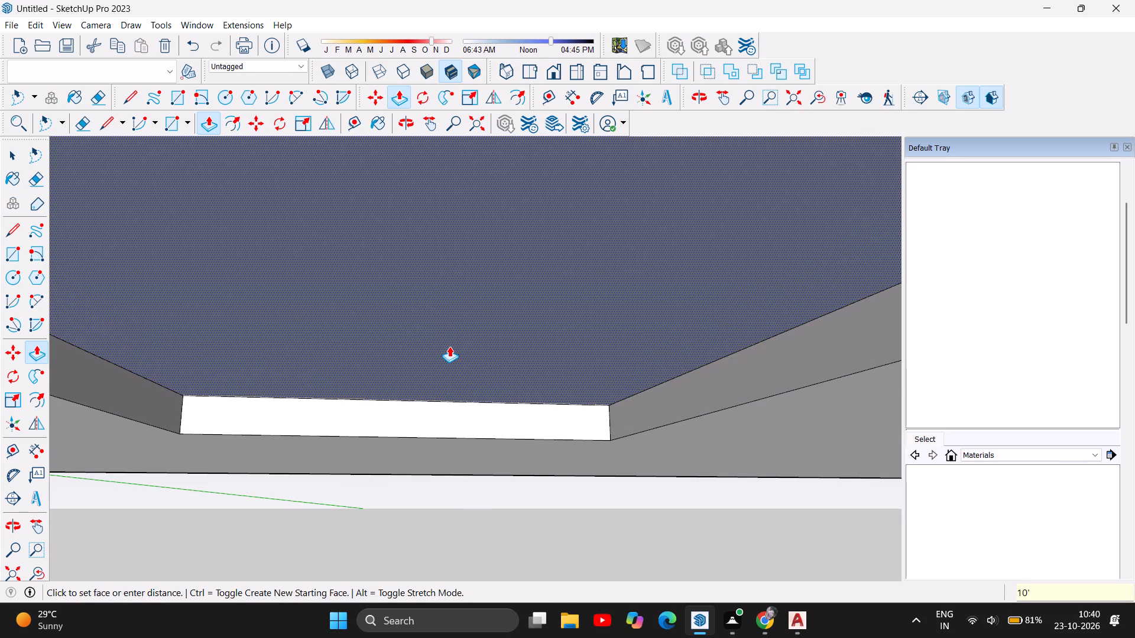
key(Return)
Examine the deepened plot recess and the plan lines above it from overhead and from several sides.
scroll(515, 536, down, 6)
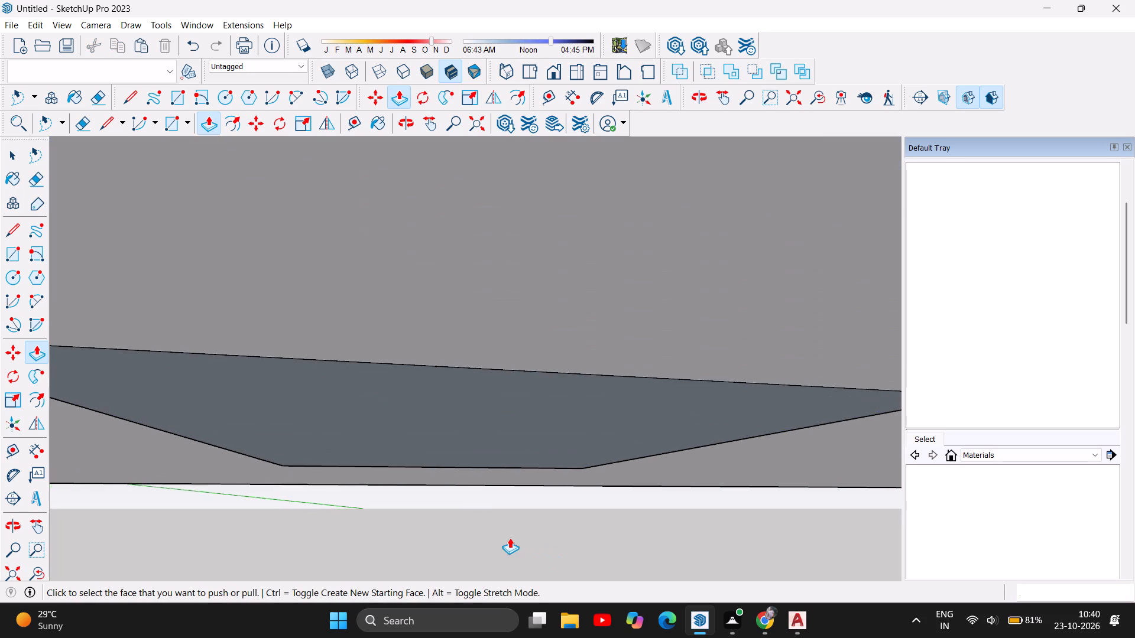
scroll(510, 538, down, 13)
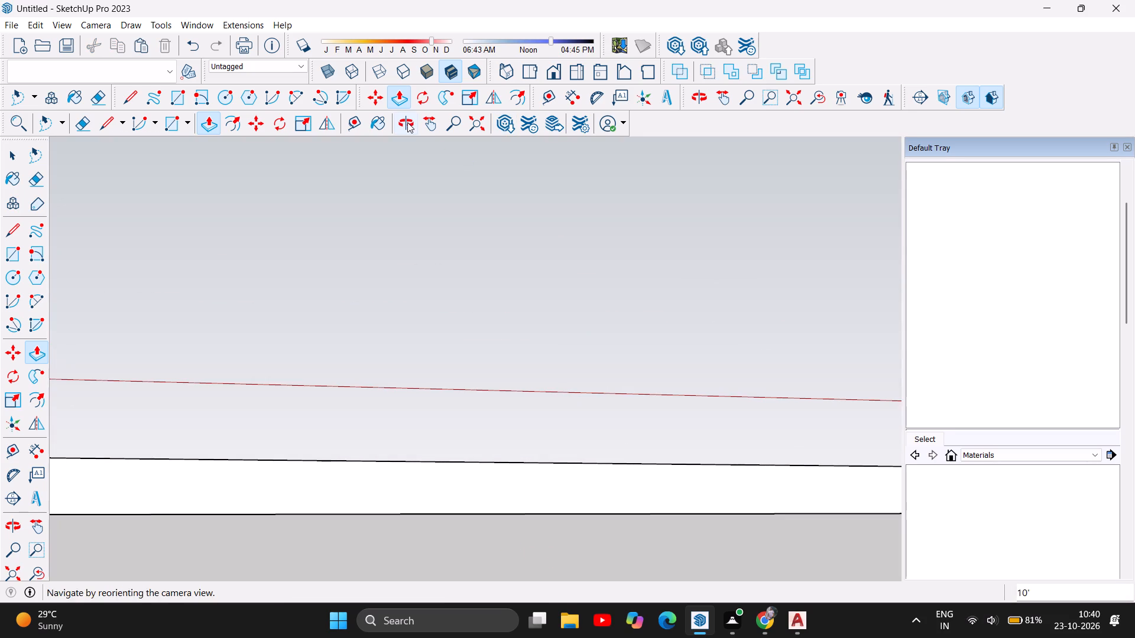
click(407, 122)
drag(471, 330, 439, 517)
scroll(462, 536, up, 3)
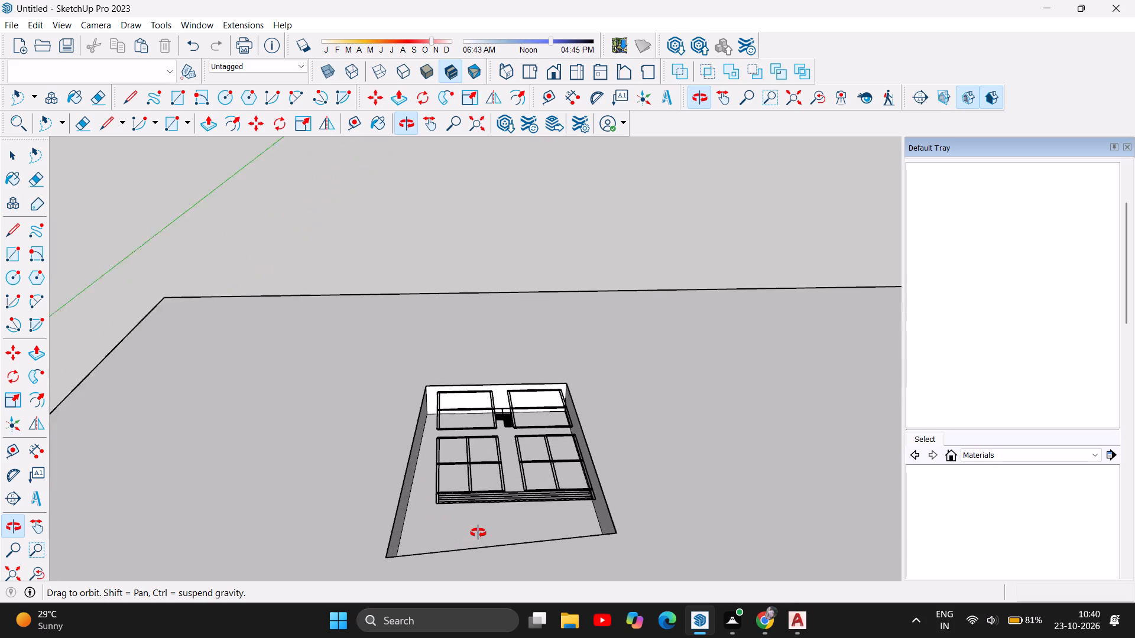
scroll(478, 533, up, 2)
scroll(552, 510, up, 2)
scroll(627, 481, up, 4)
scroll(440, 601, up, 1)
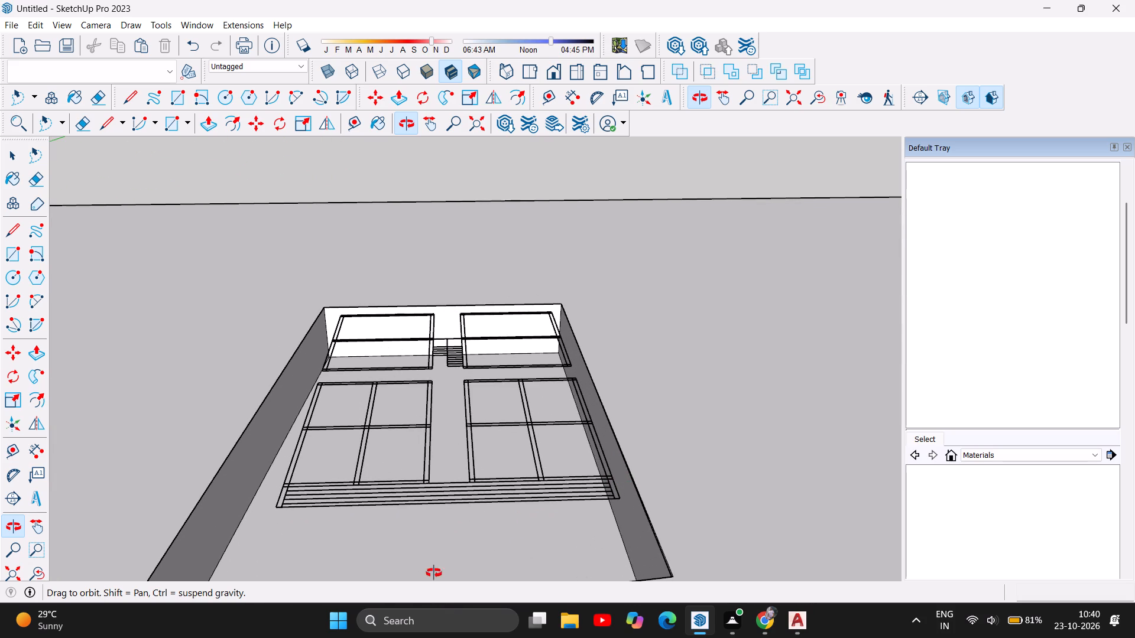
scroll(398, 503, up, 4)
scroll(533, 424, up, 3)
scroll(501, 313, down, 4)
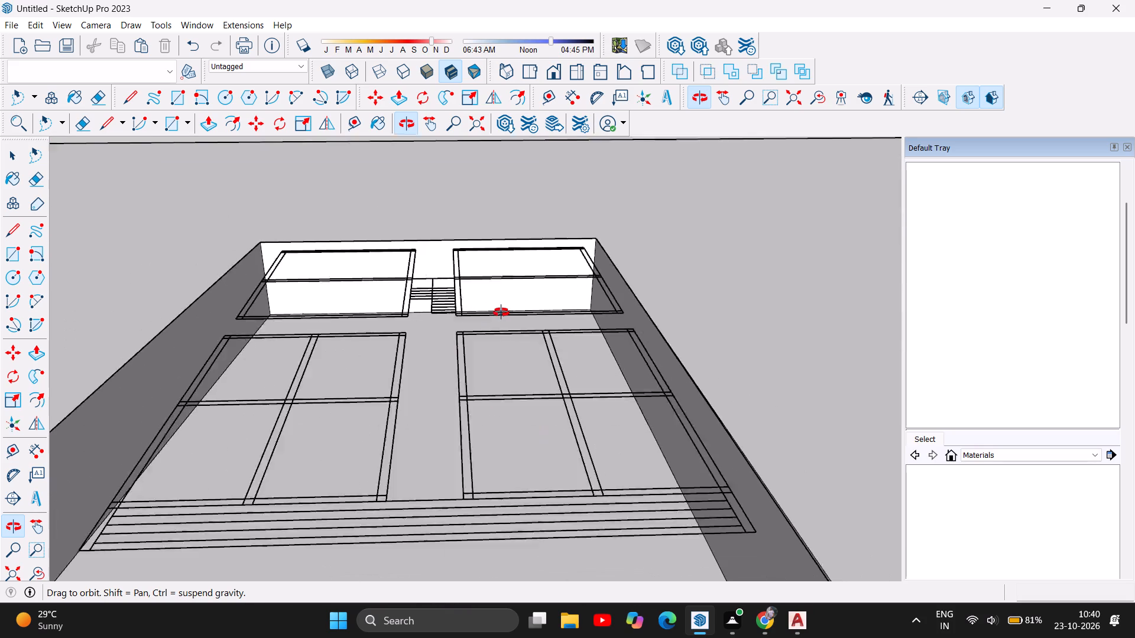
scroll(501, 313, down, 6)
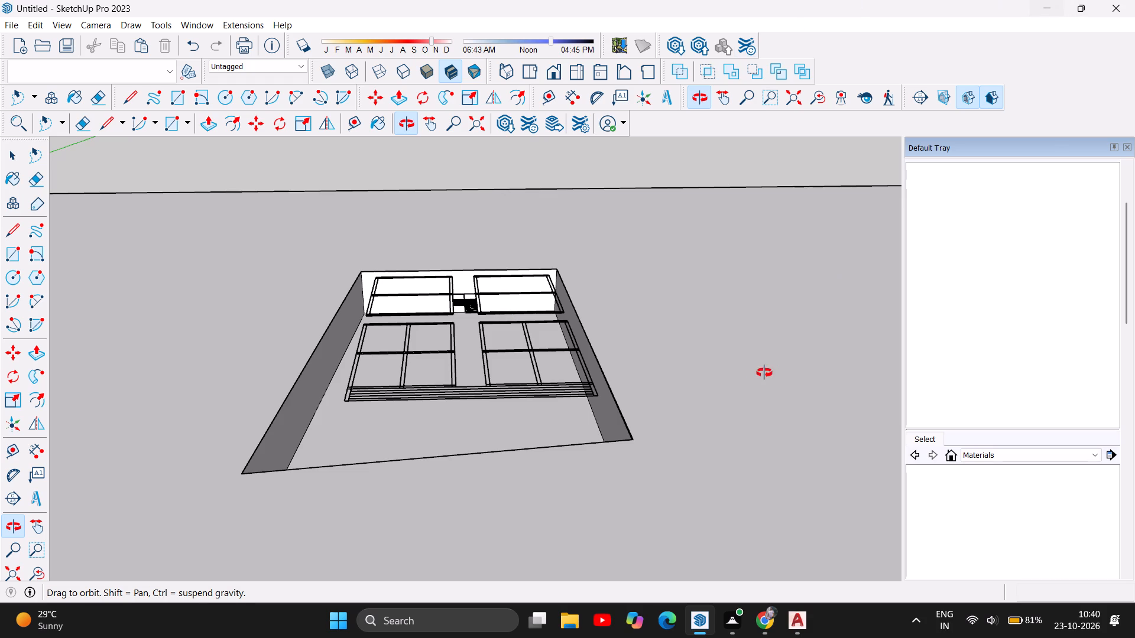
drag(448, 369, 438, 481)
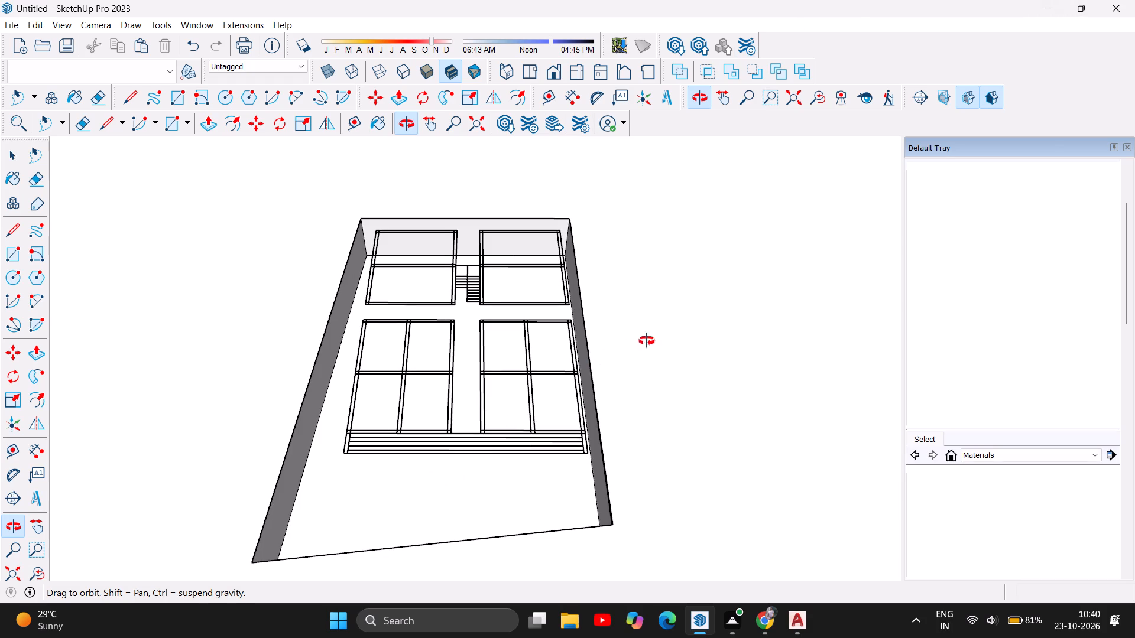
drag(473, 444, 643, 459)
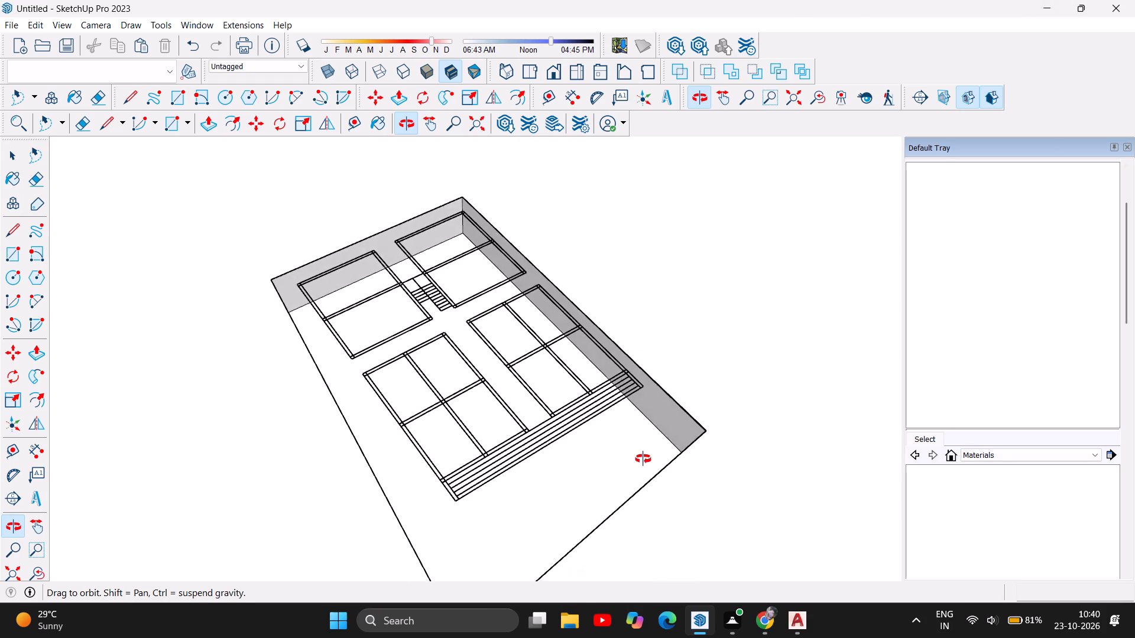
drag(643, 459, 454, 418)
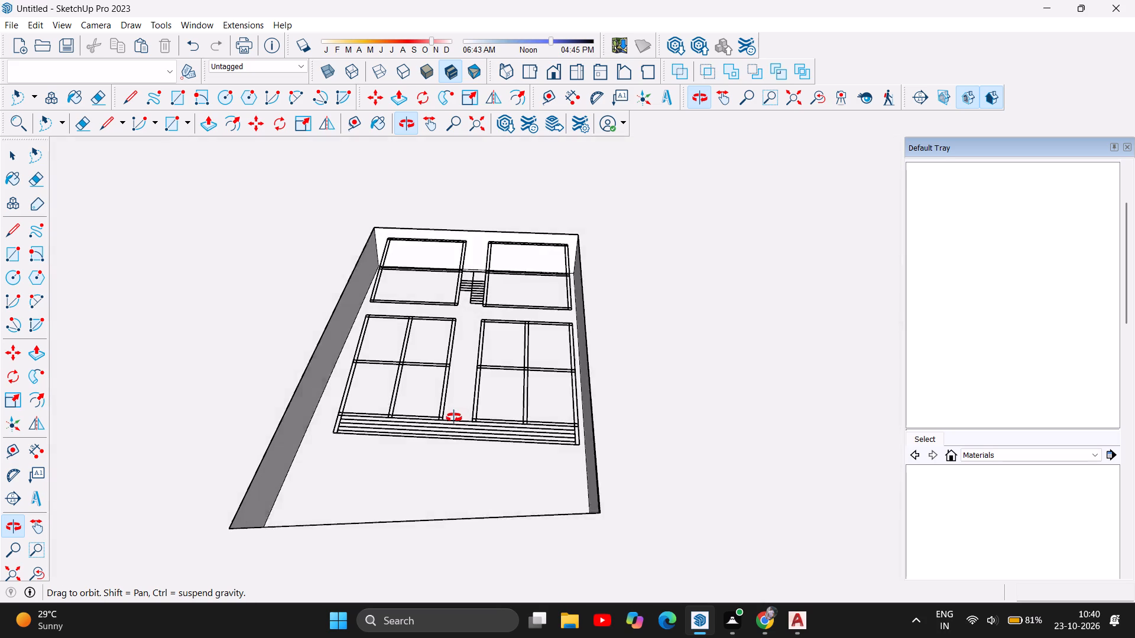
drag(454, 418, 449, 420)
scroll(428, 294, up, 7)
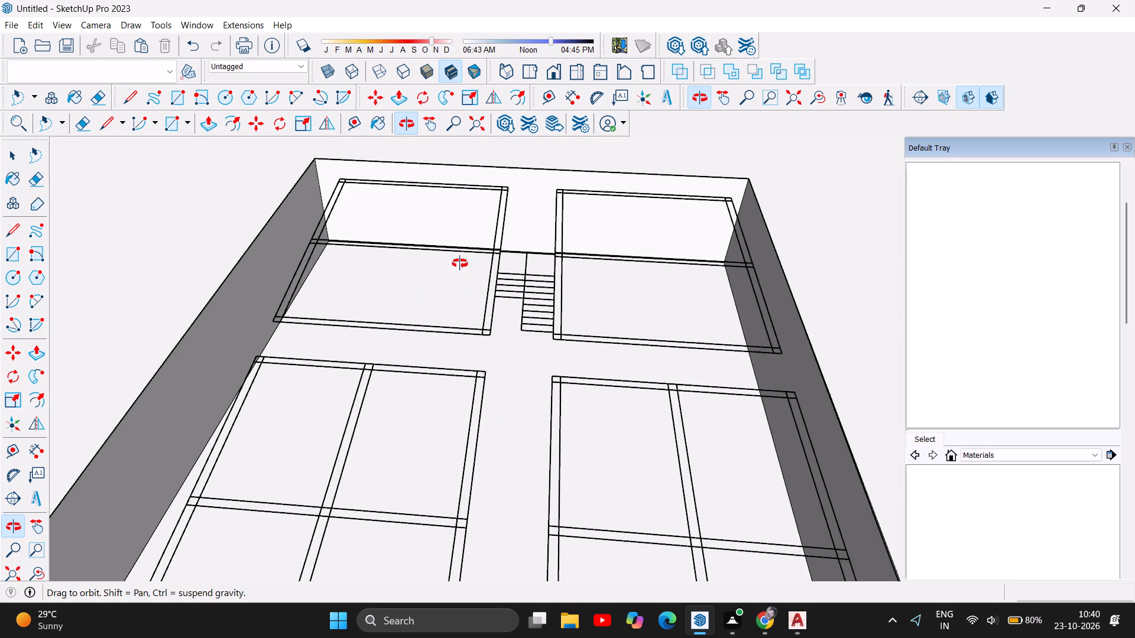
scroll(460, 263, down, 11)
drag(403, 301, 434, 490)
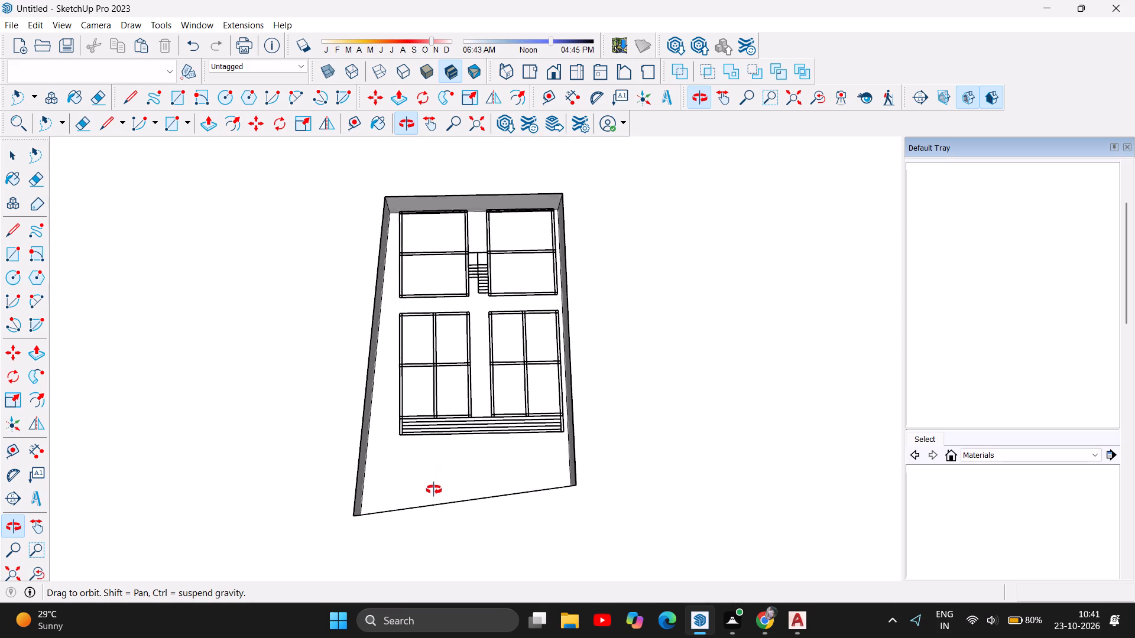
drag(434, 490, 433, 523)
scroll(382, 226, up, 5)
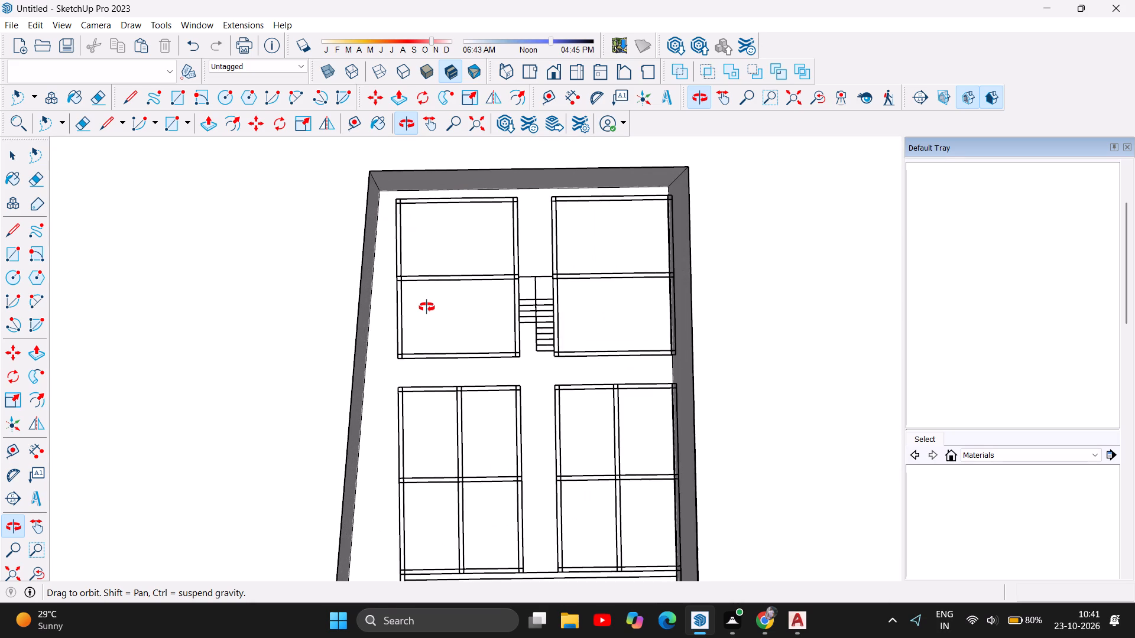
scroll(426, 307, down, 2)
scroll(640, 380, up, 5)
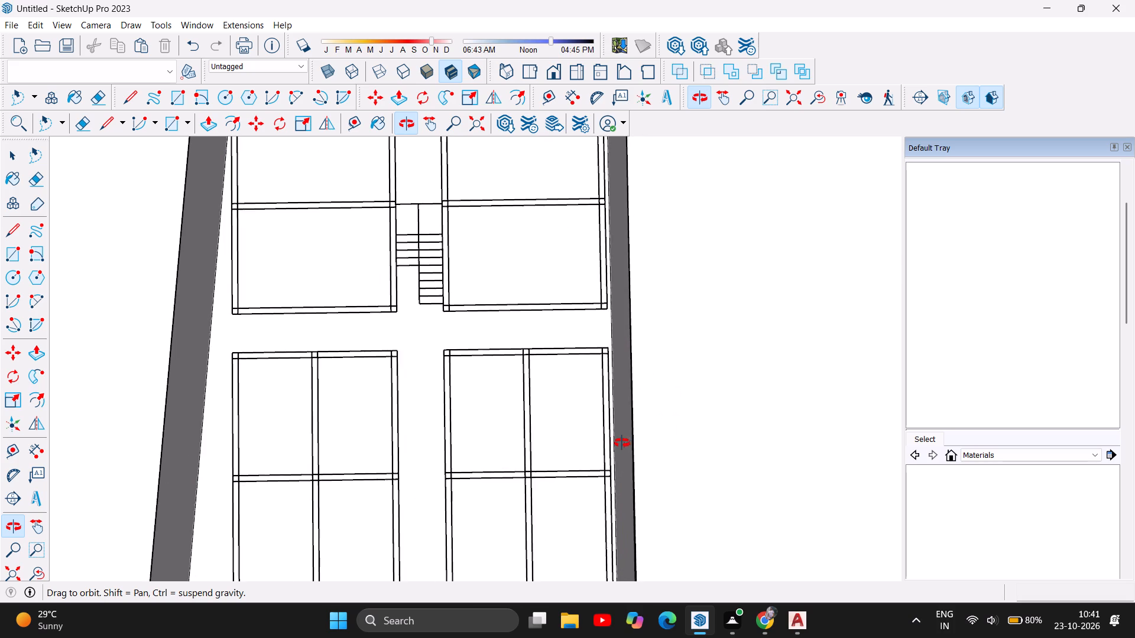
scroll(622, 443, up, 10)
scroll(625, 444, down, 7)
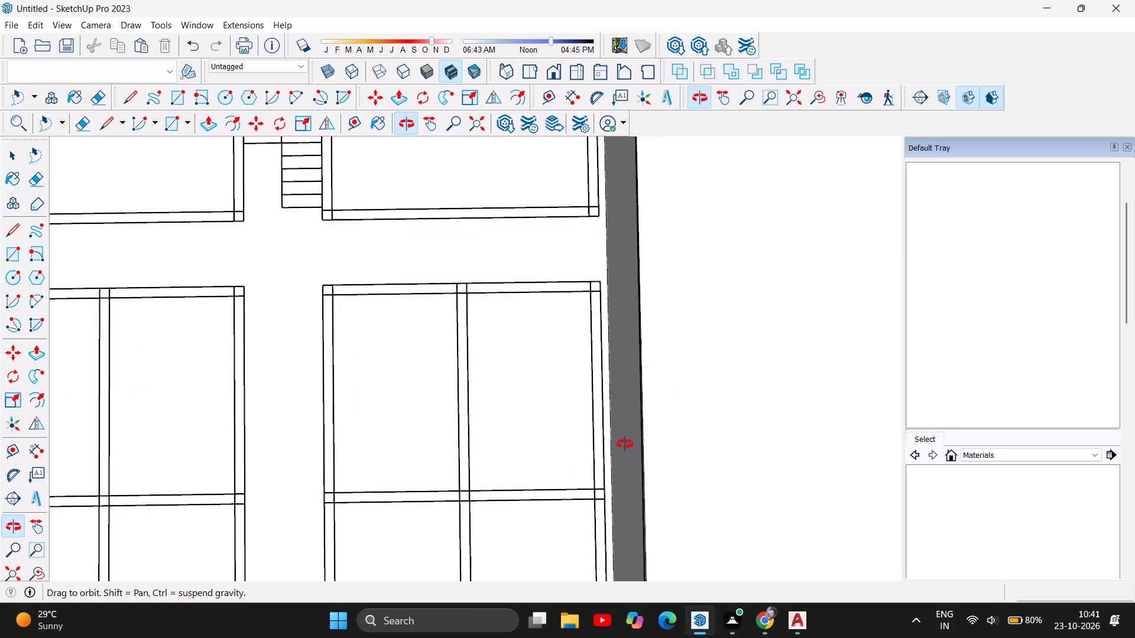
scroll(625, 444, down, 10)
drag(645, 538, 586, 477)
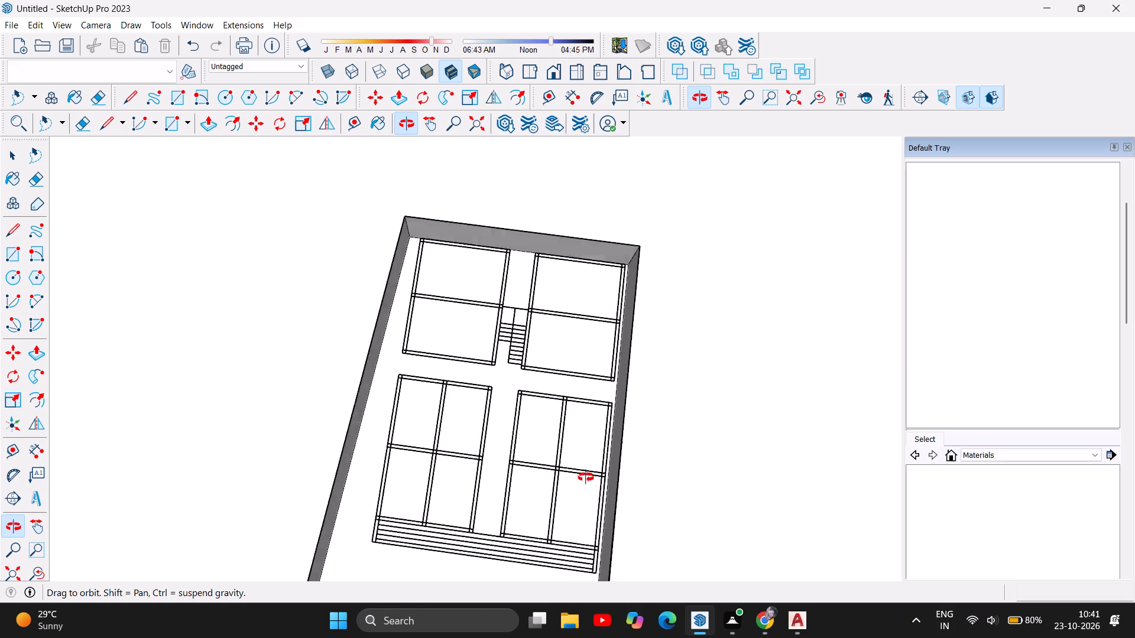
drag(586, 477, 199, 248)
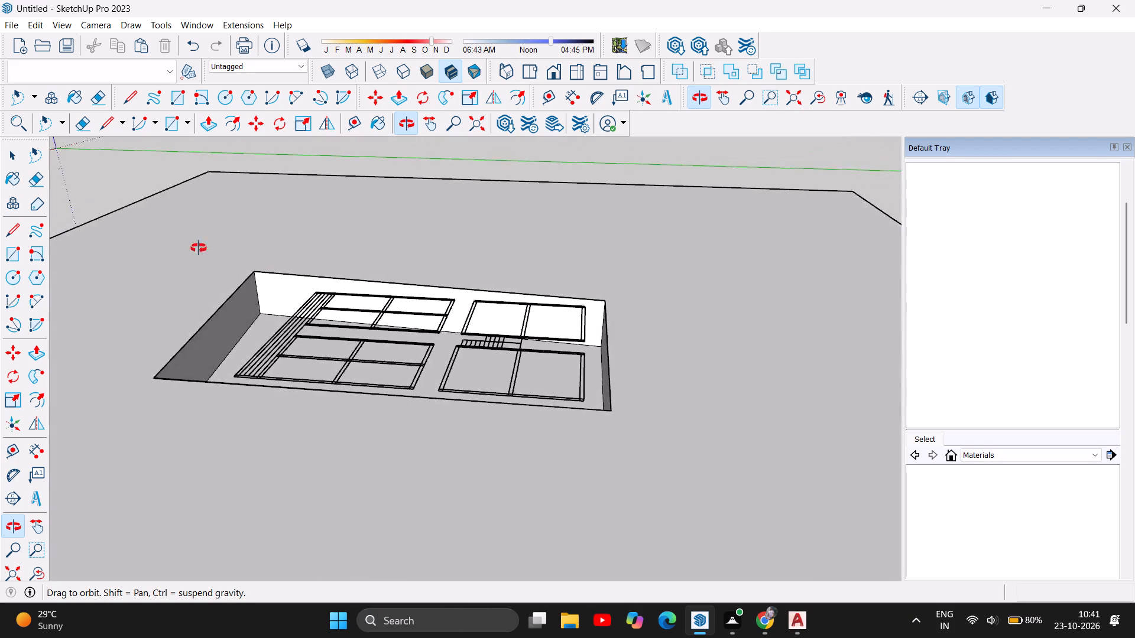
drag(199, 248, 693, 212)
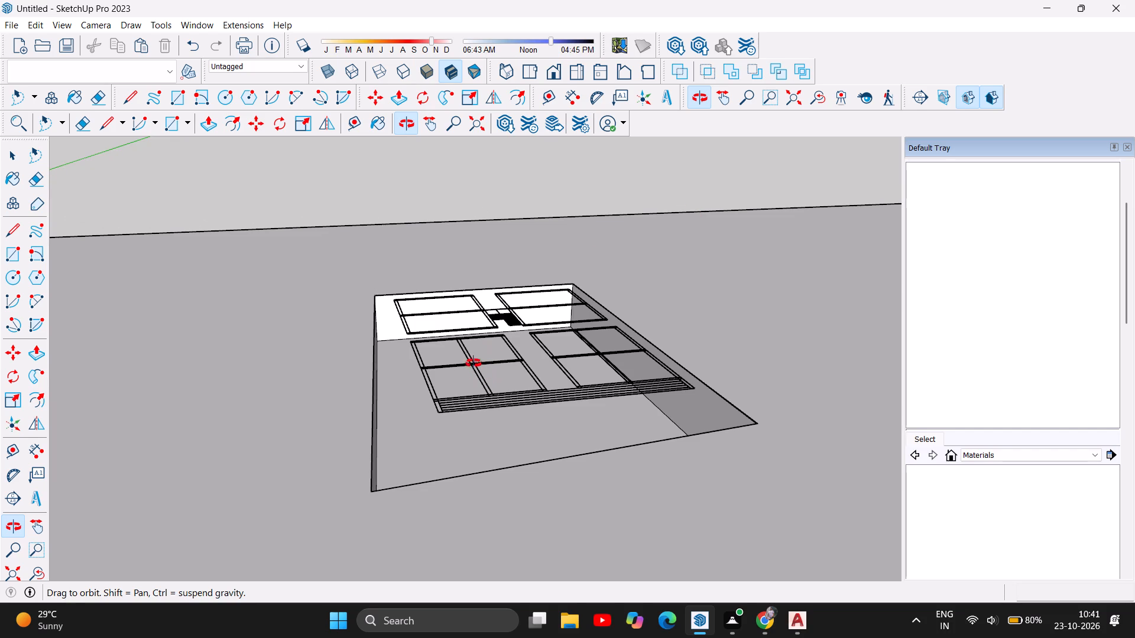
scroll(455, 323, up, 6)
drag(413, 352, 394, 435)
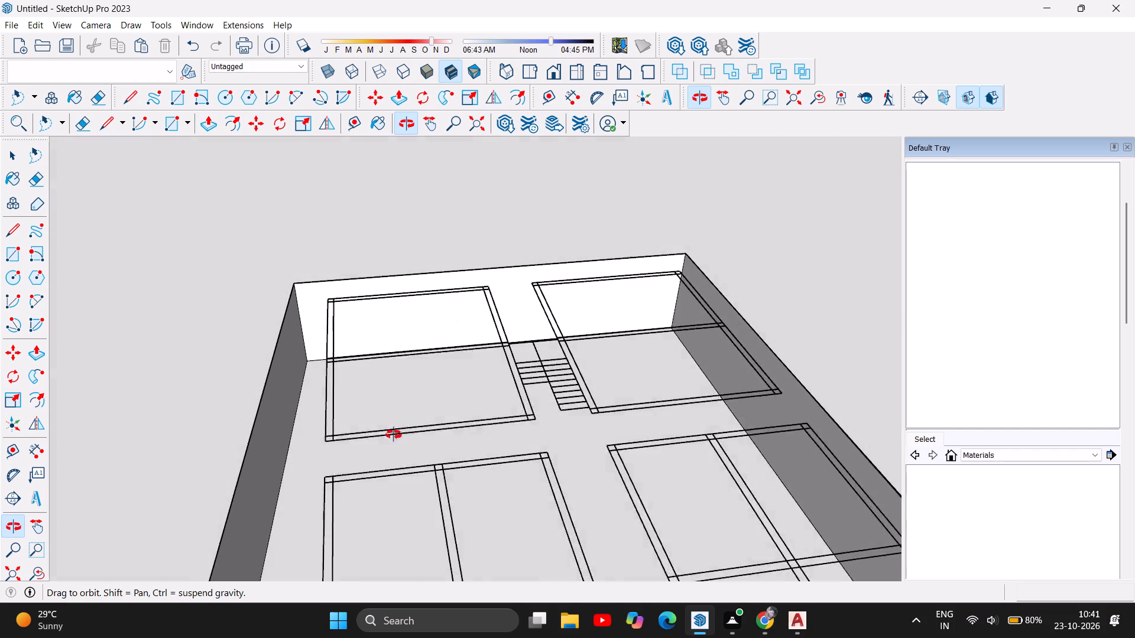
drag(394, 435, 391, 437)
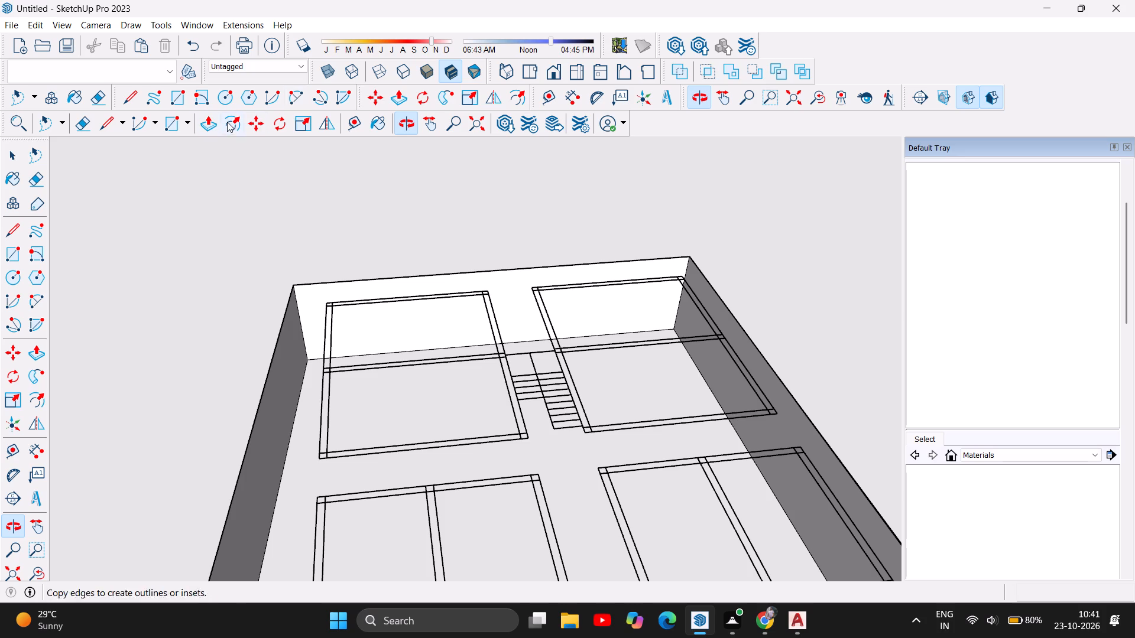
Draw a 9" by about 65' 3" rectangle over the plan's left outer wall, from the rear corner to the front steps.
click(179, 99)
scroll(353, 252, down, 5)
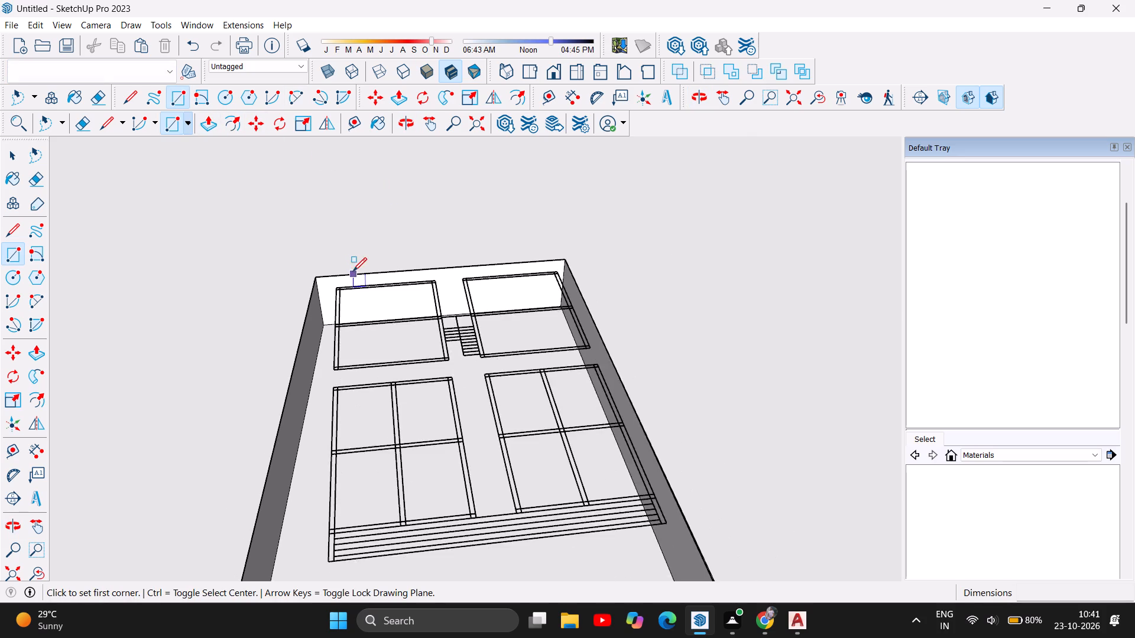
scroll(355, 271, down, 5)
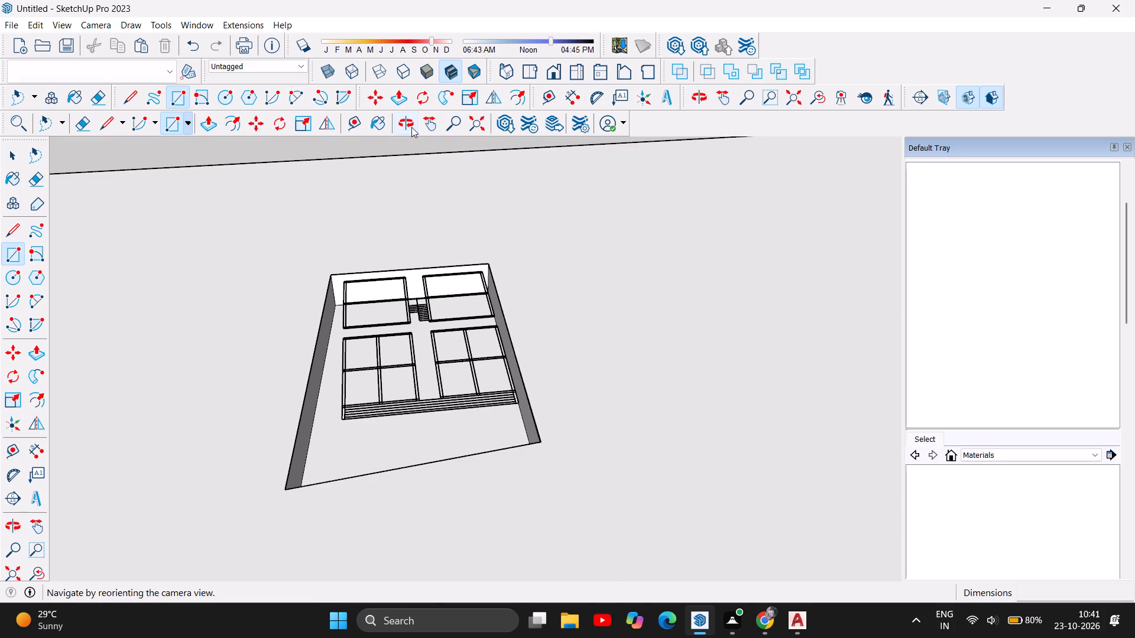
click(411, 127)
drag(379, 274, 364, 408)
scroll(320, 253, up, 5)
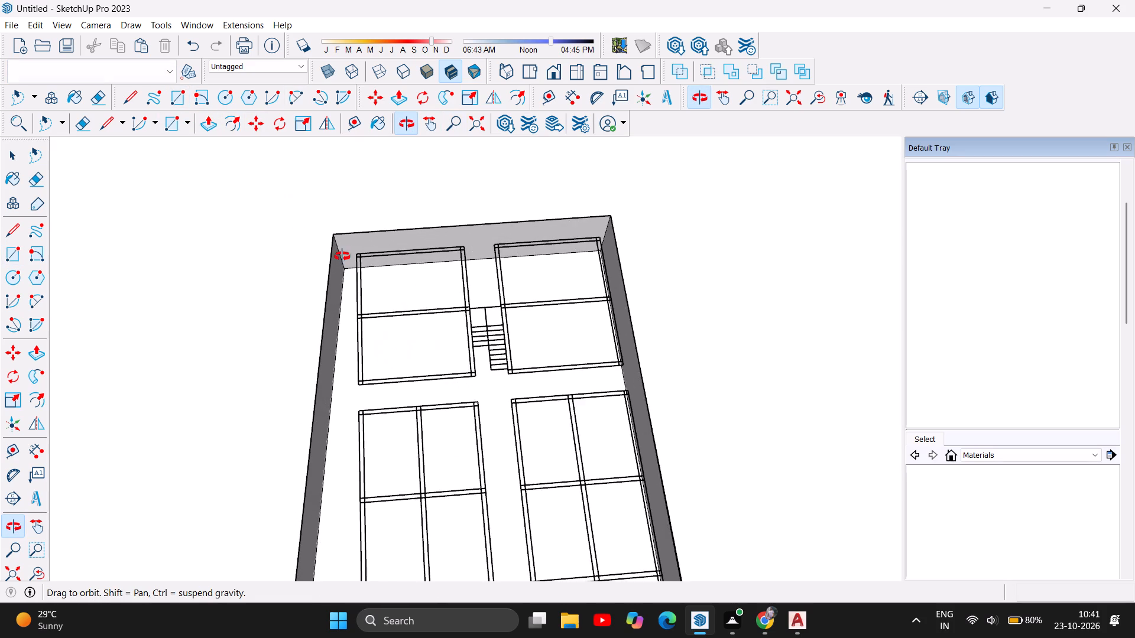
scroll(353, 247, up, 7)
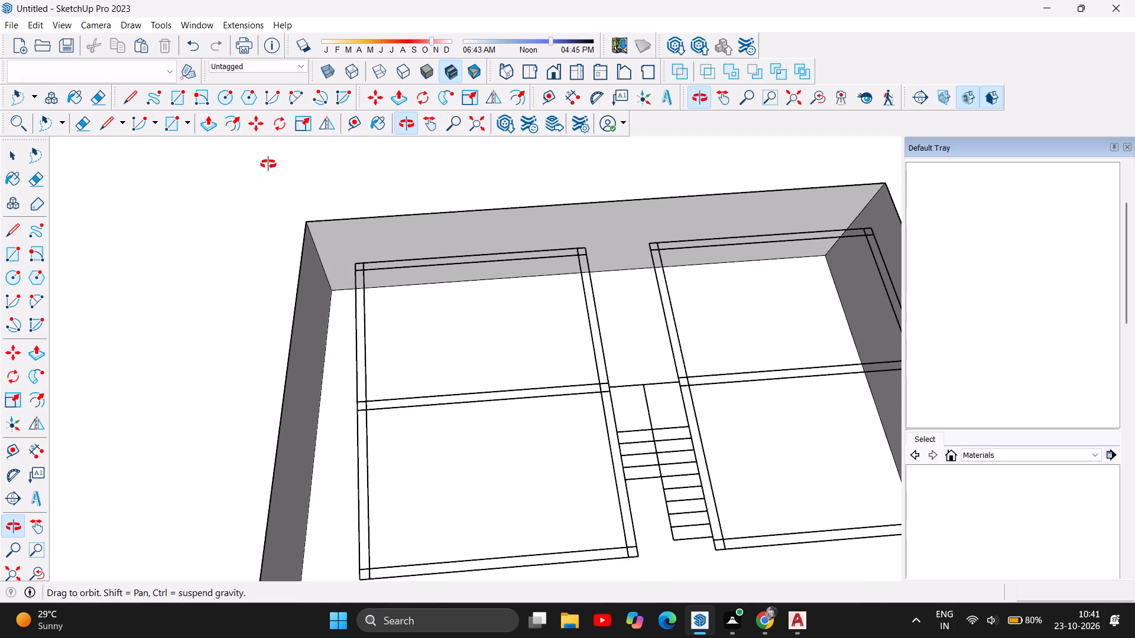
click(172, 123)
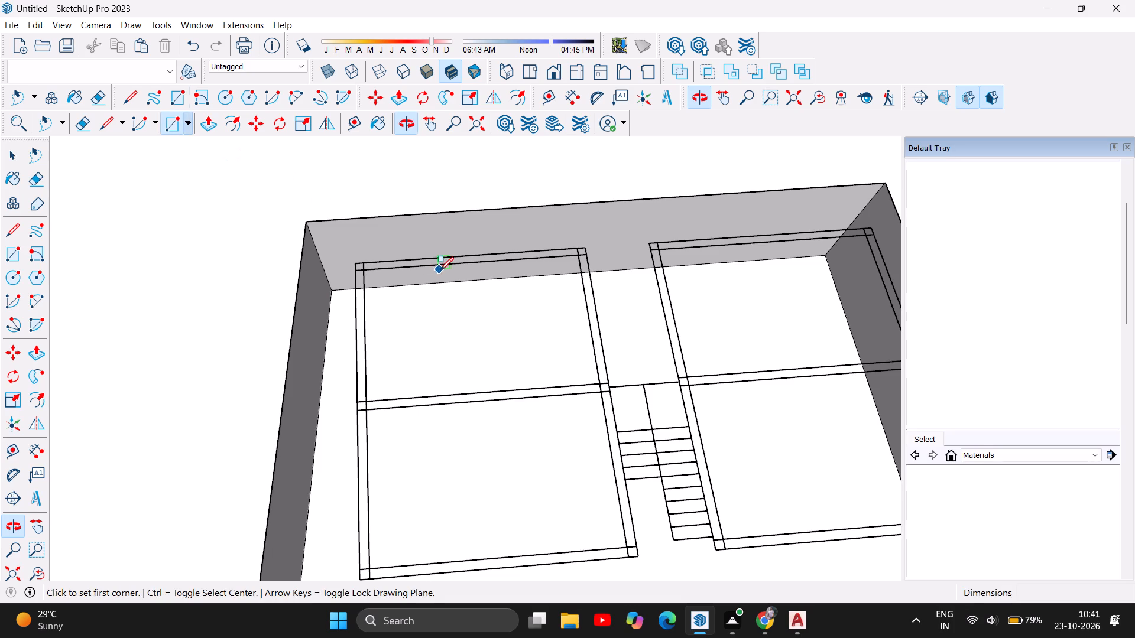
scroll(359, 261, up, 6)
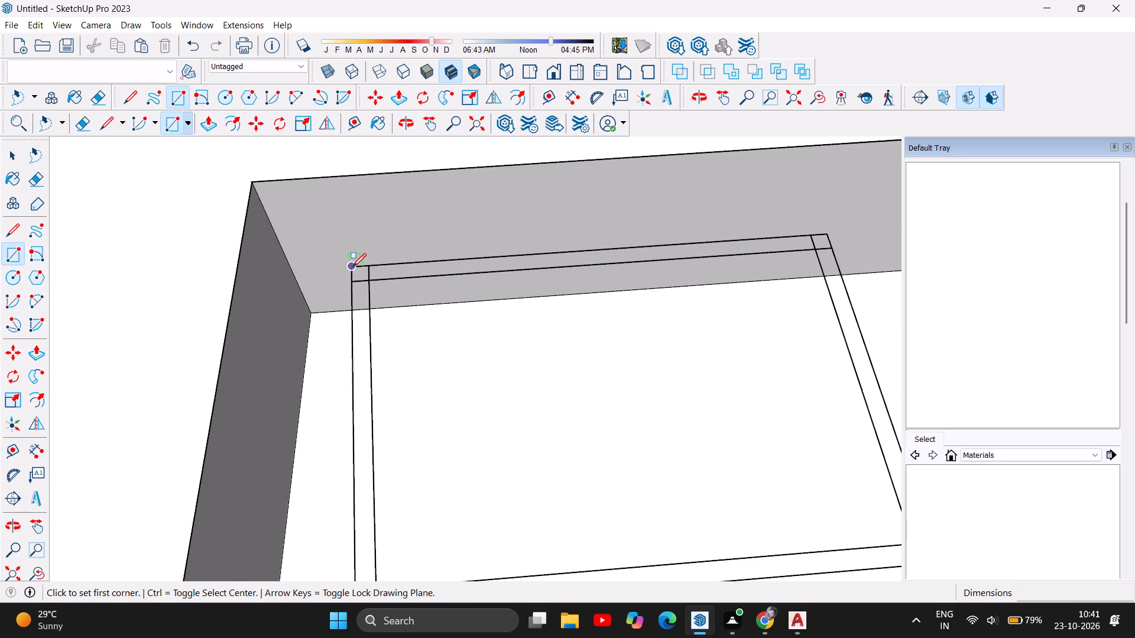
click(352, 268)
click(367, 266)
scroll(371, 297, down, 3)
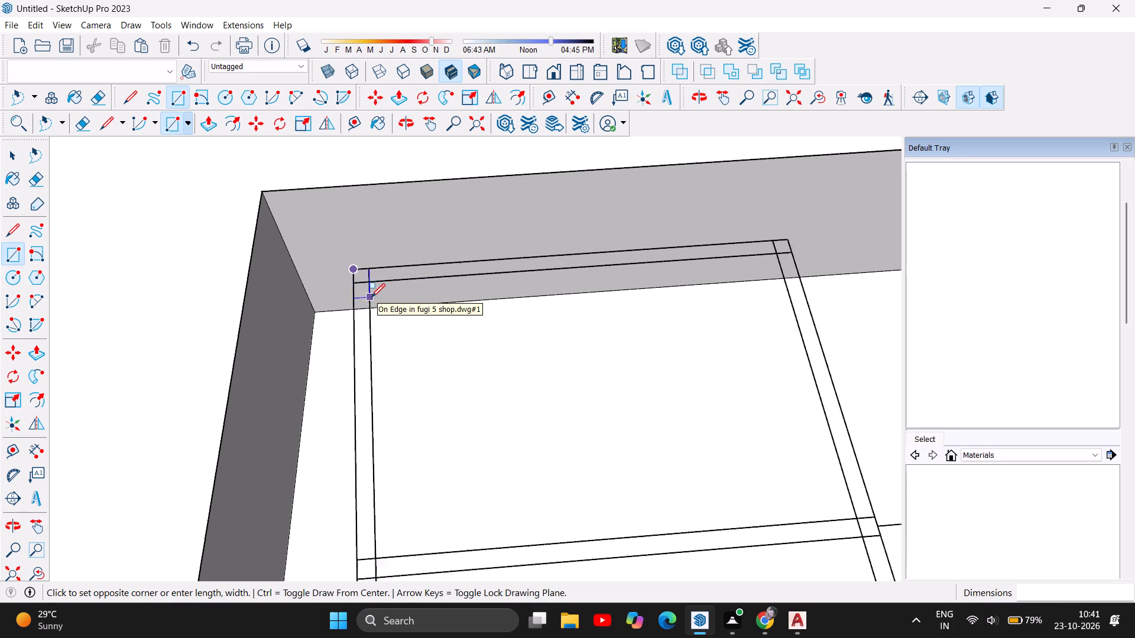
scroll(371, 297, down, 7)
scroll(372, 351, down, 4)
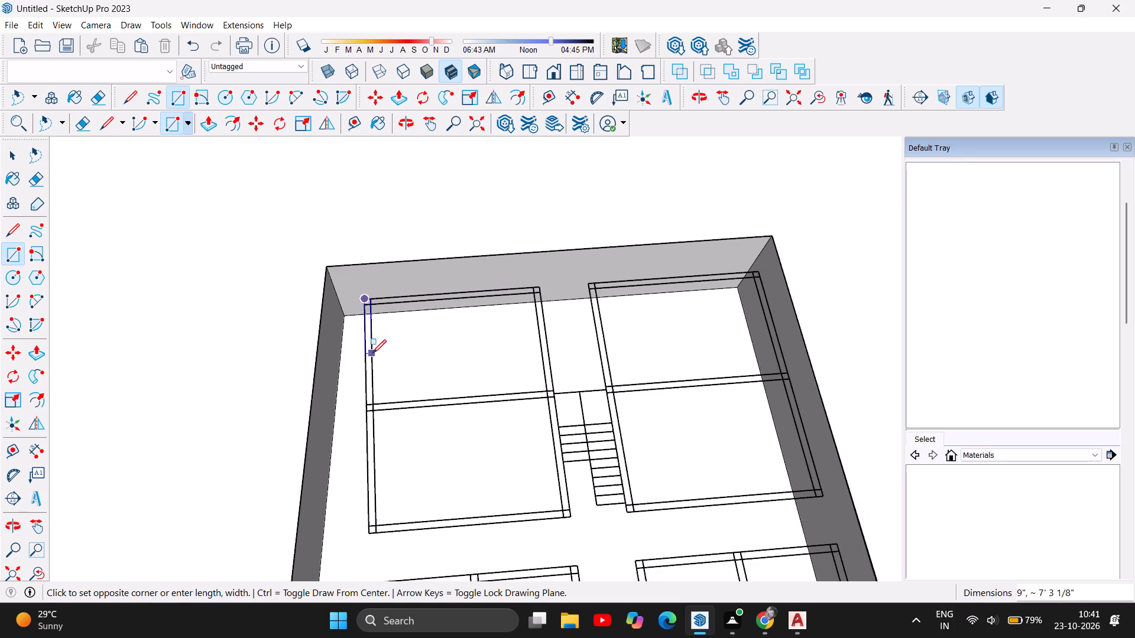
scroll(377, 374, down, 6)
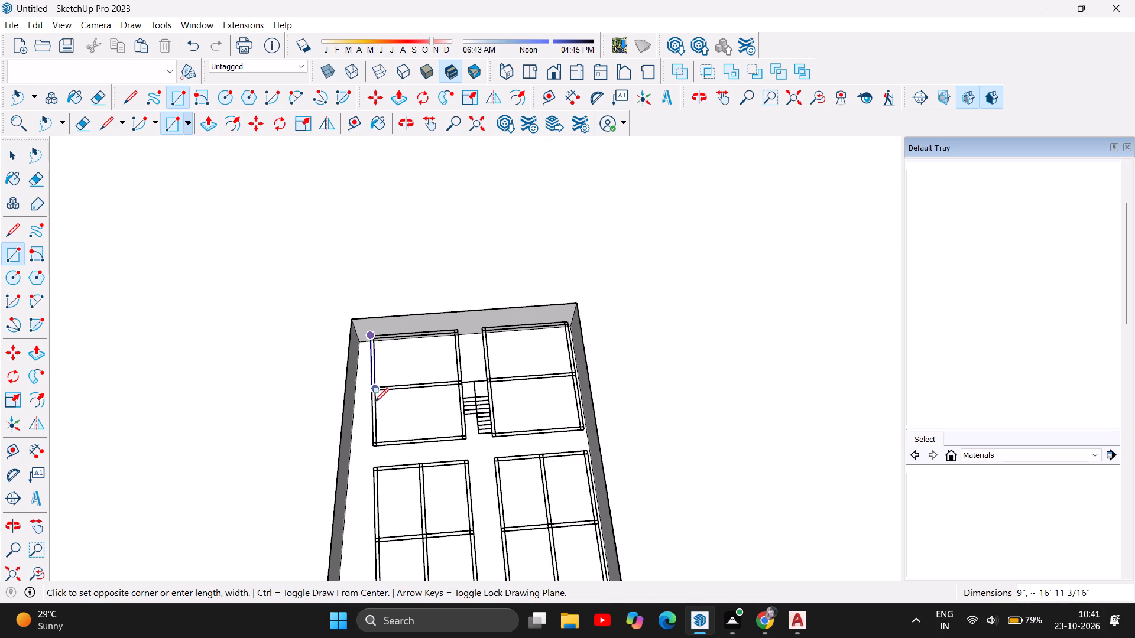
scroll(384, 453, down, 5)
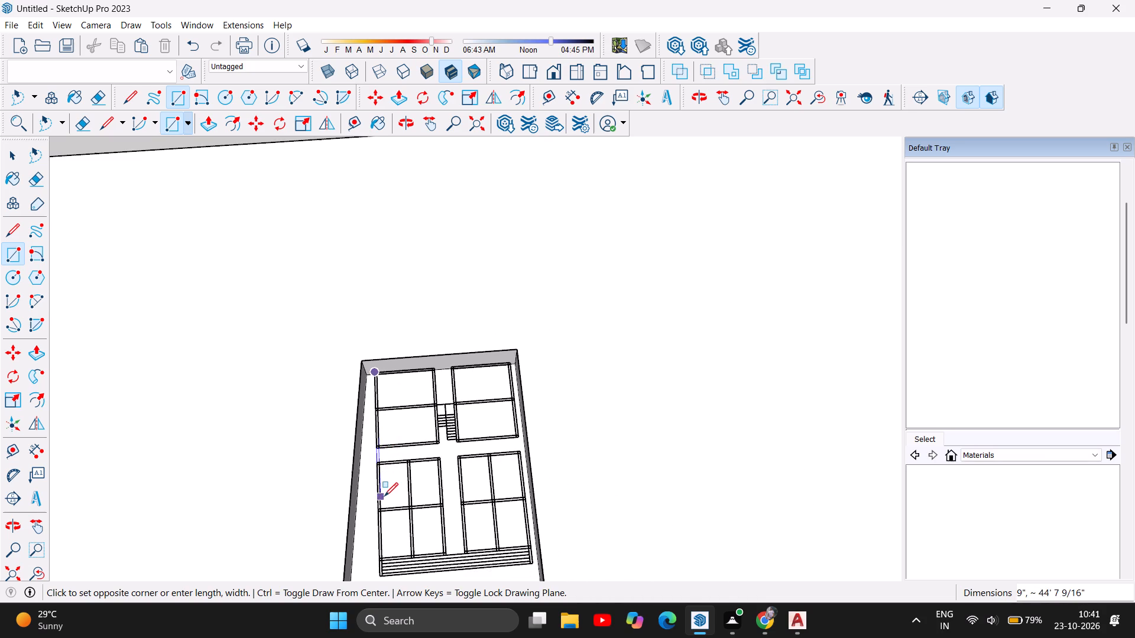
scroll(384, 496, down, 5)
scroll(381, 535, up, 8)
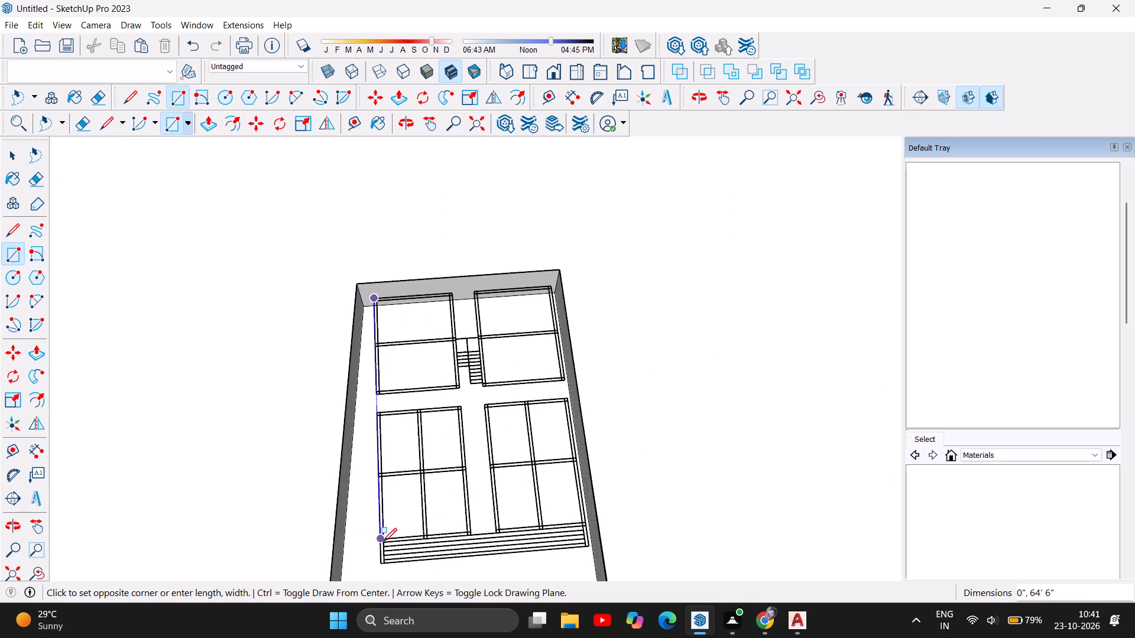
scroll(383, 542, up, 11)
scroll(383, 535, down, 6)
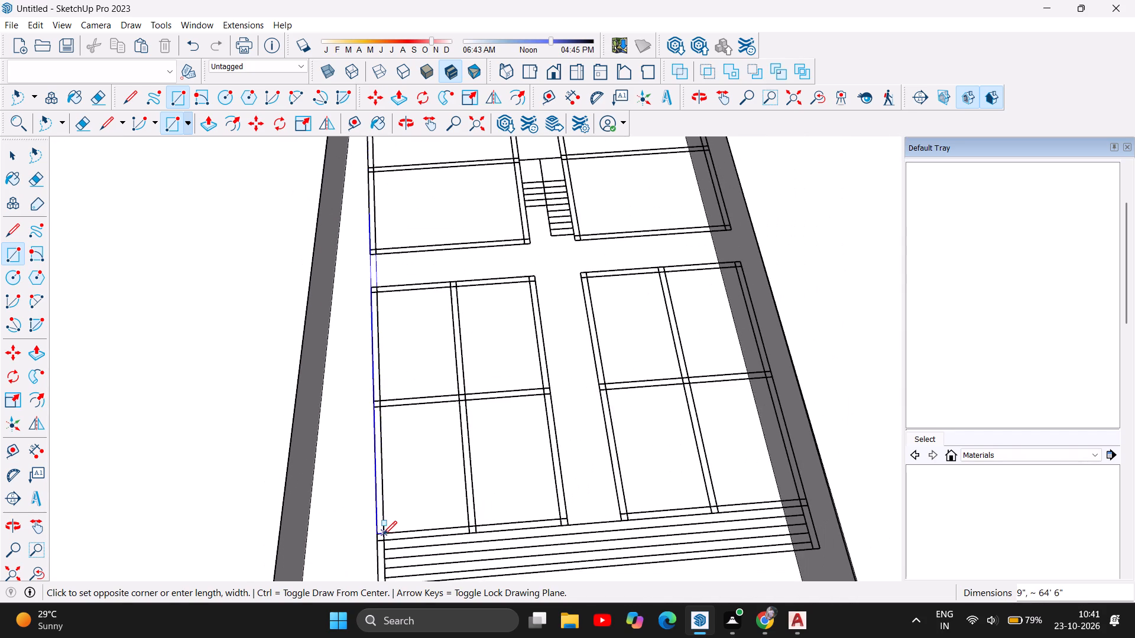
scroll(385, 545, up, 10)
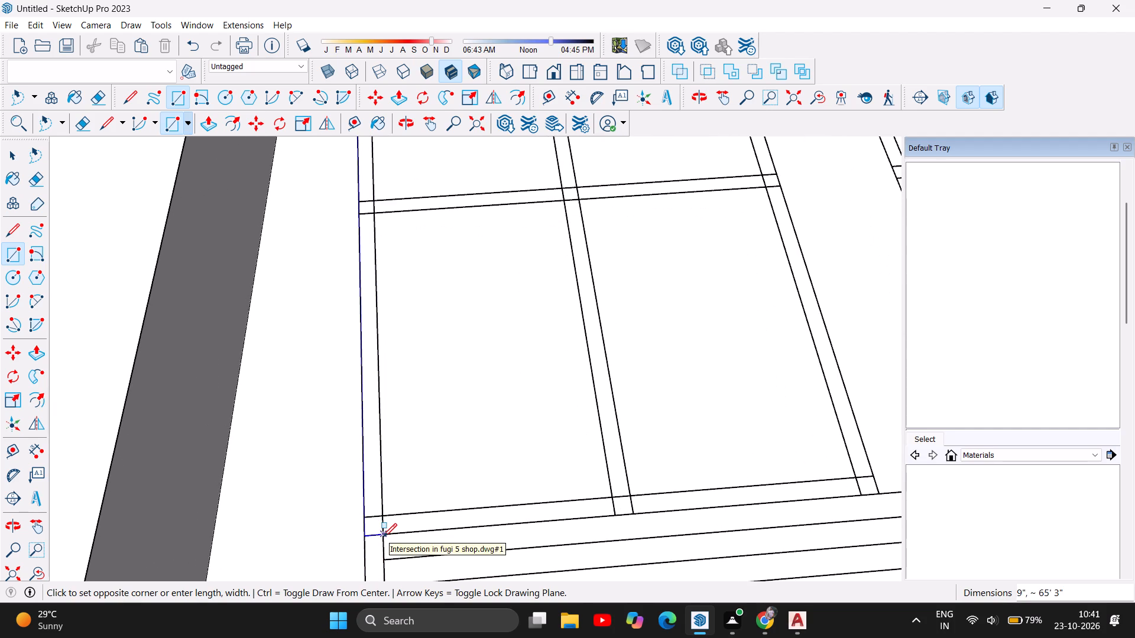
click(383, 537)
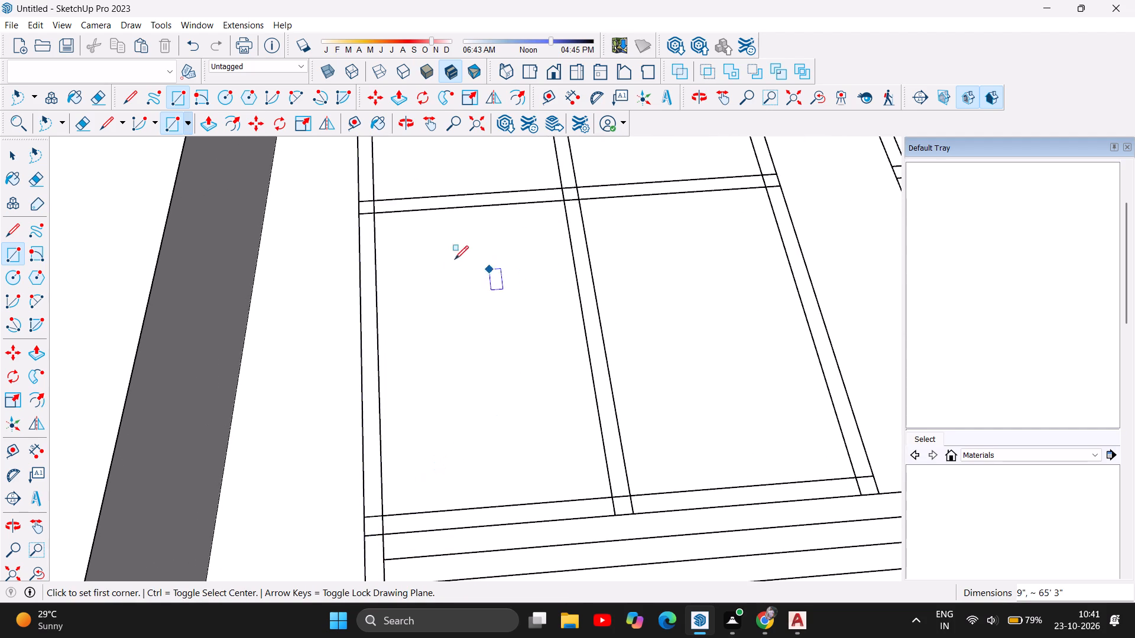
Push/Pull the left outer wall strip 10' down into the plot recess.
click(398, 98)
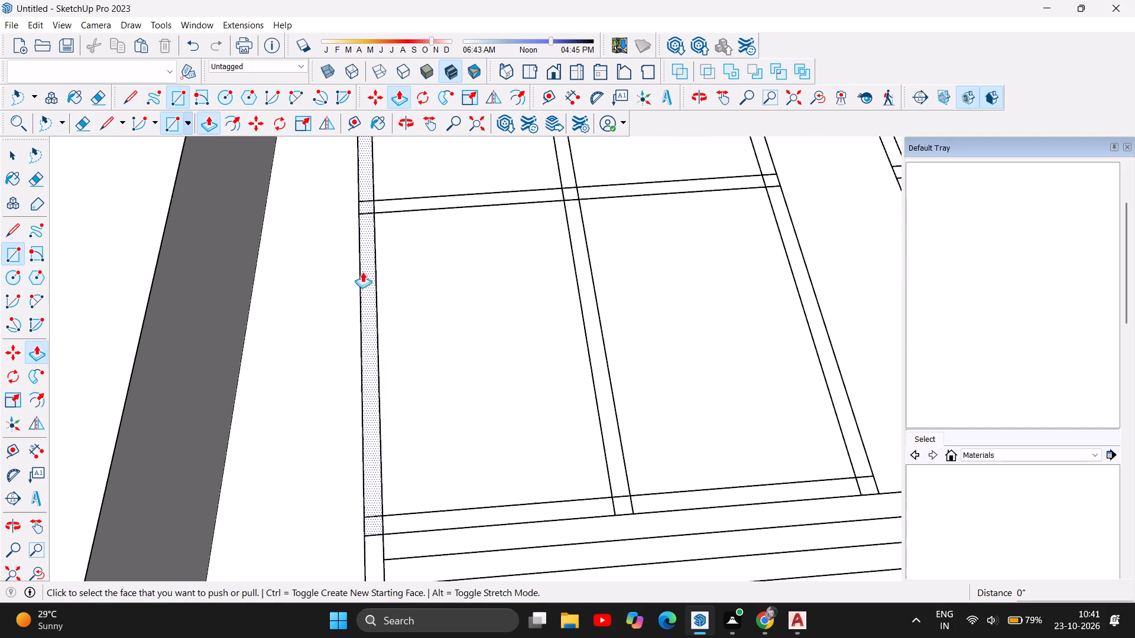
click(364, 274)
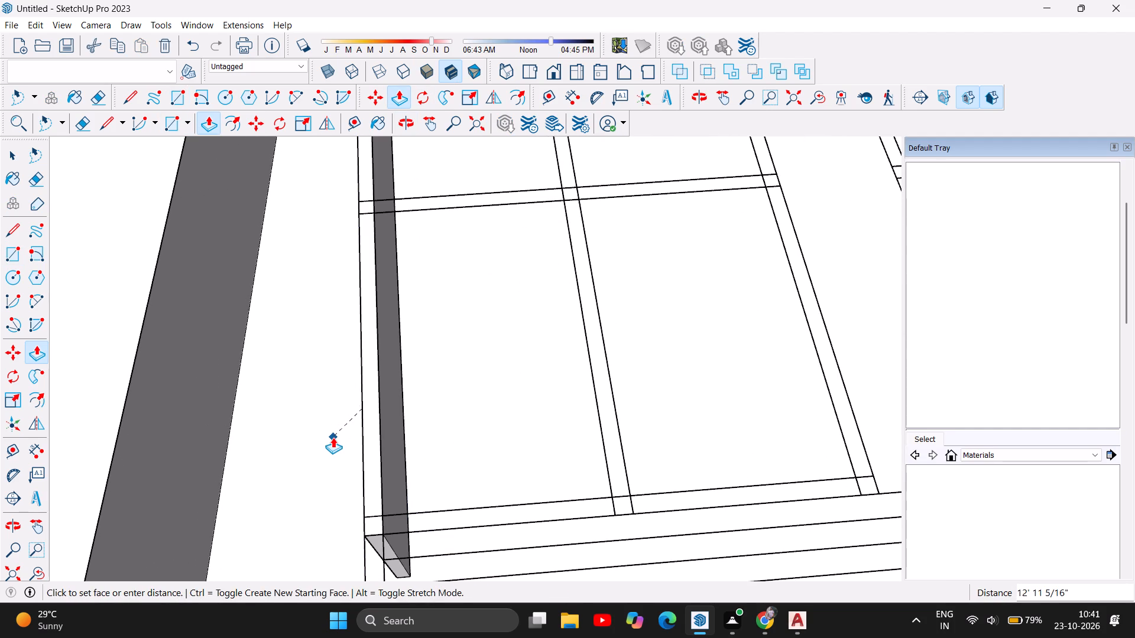
text(10')
key(Return)
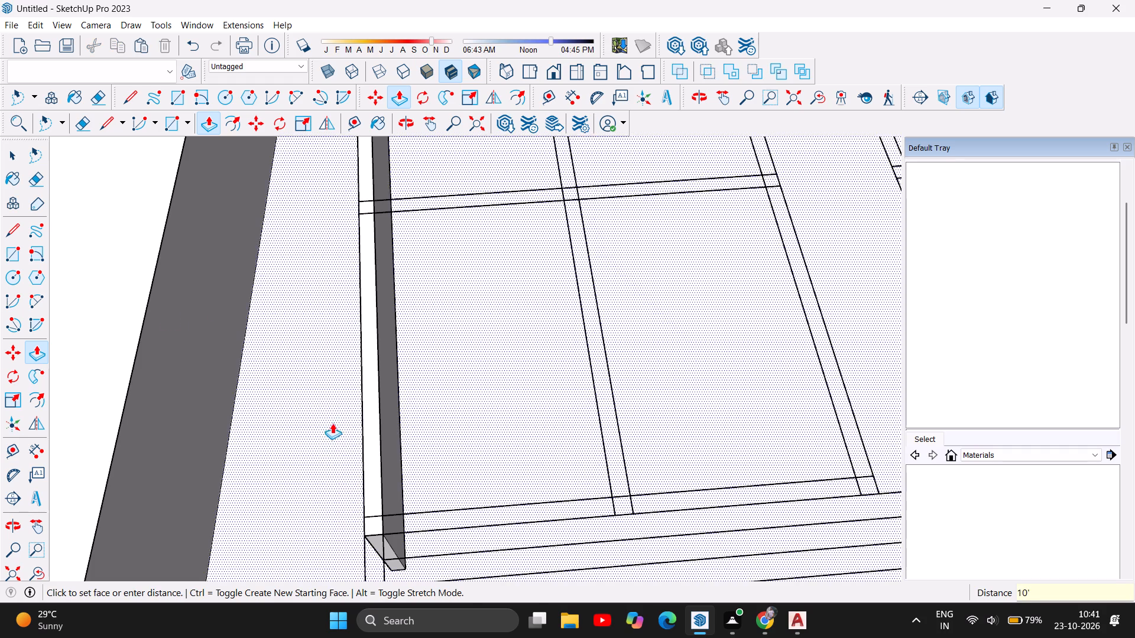
scroll(231, 322, down, 18)
scroll(231, 321, down, 3)
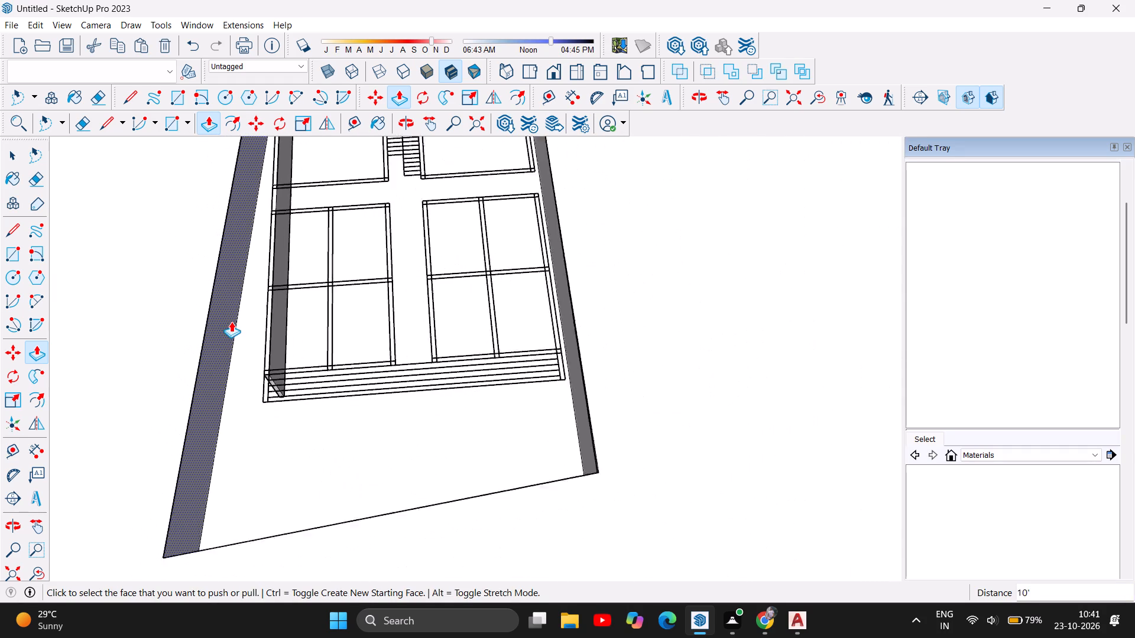
scroll(231, 321, down, 2)
scroll(427, 505, down, 6)
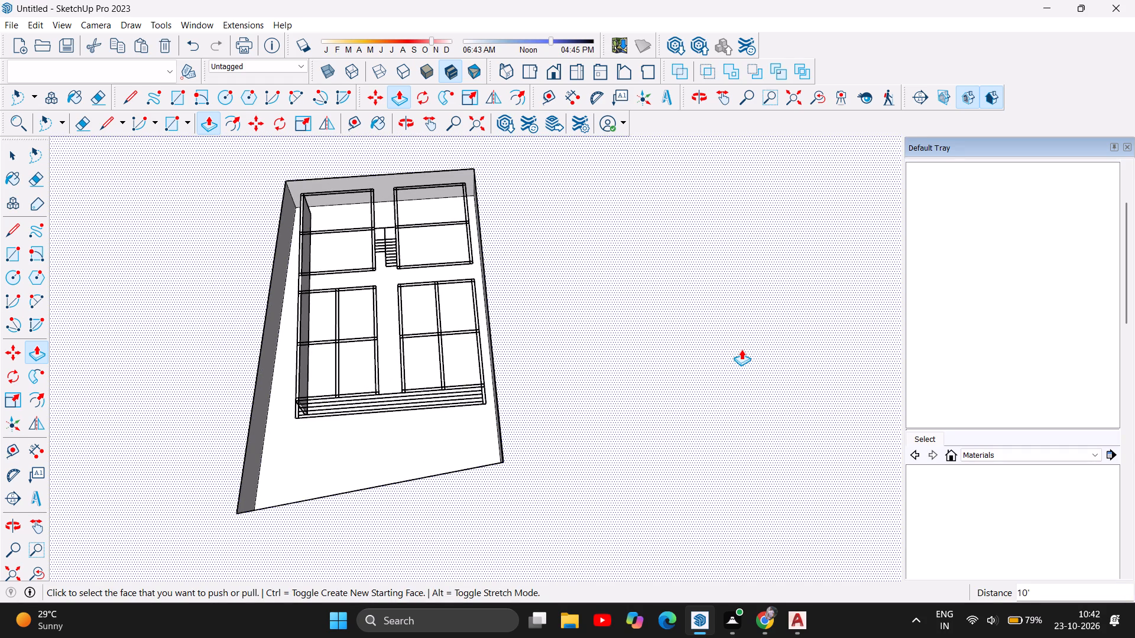
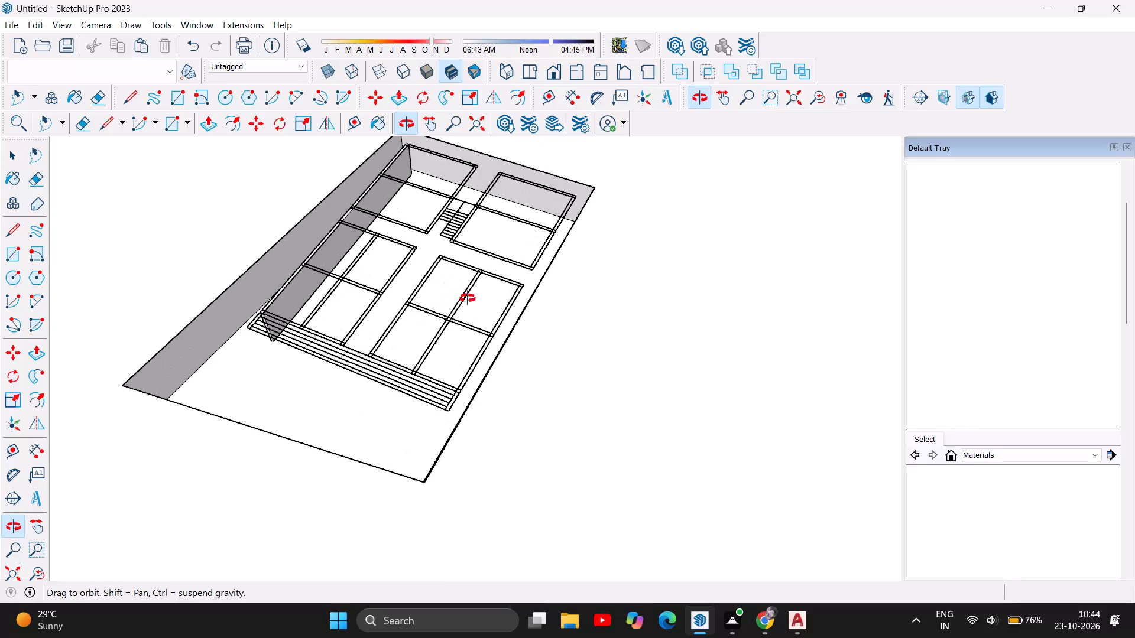
Draw a rectangle about 47' 7 1/2" by 9 5/8" over the rear exterior wall strip of the floor plan, between the side walls.
scroll(499, 333, up, 5)
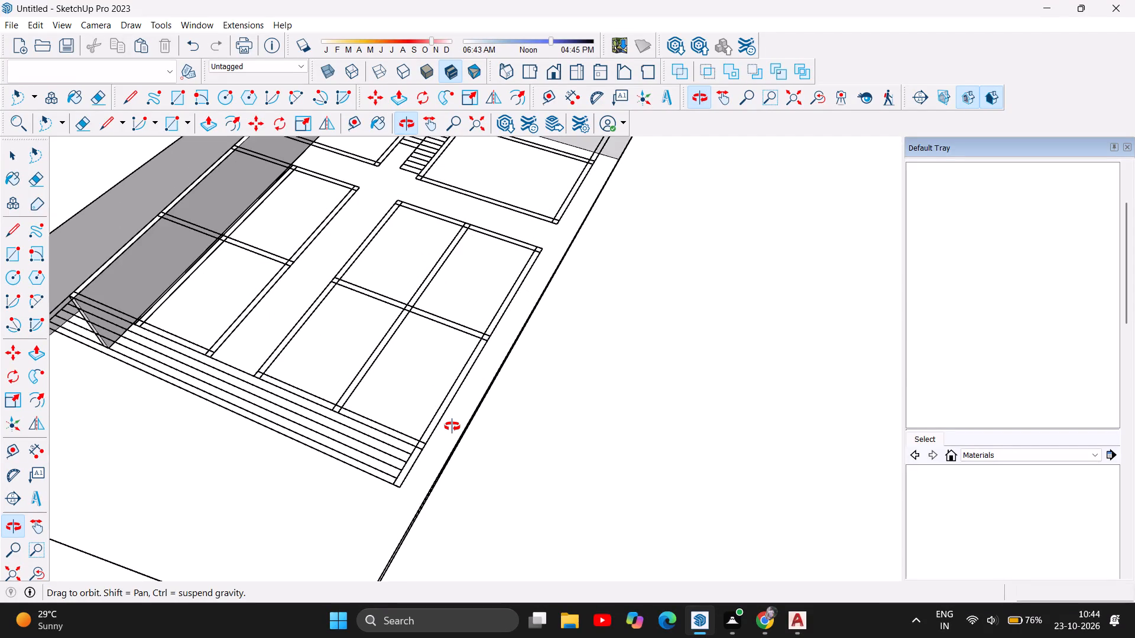
scroll(452, 427, up, 2)
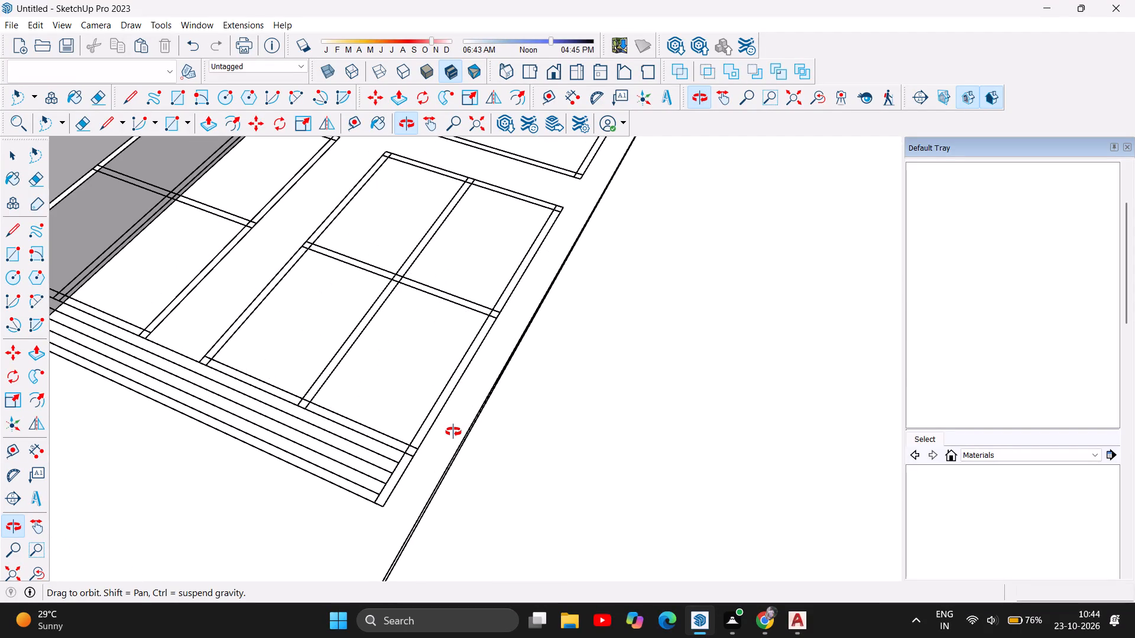
scroll(454, 507, down, 10)
drag(356, 511, 374, 503)
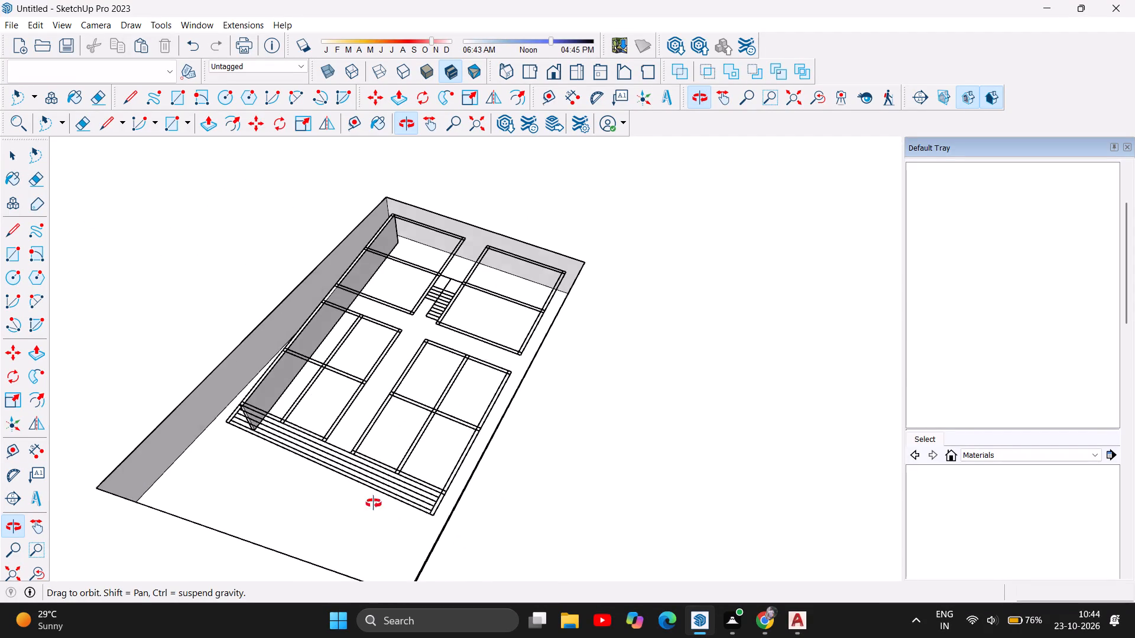
drag(374, 503, 515, 468)
scroll(498, 277, up, 3)
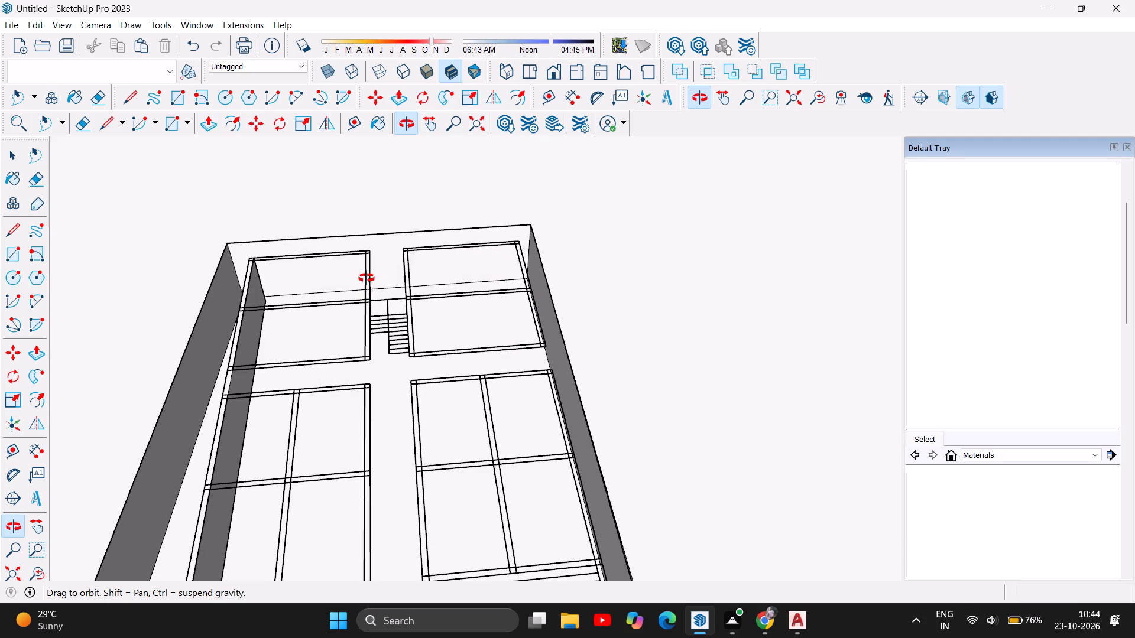
drag(367, 271, 379, 453)
scroll(361, 289, up, 4)
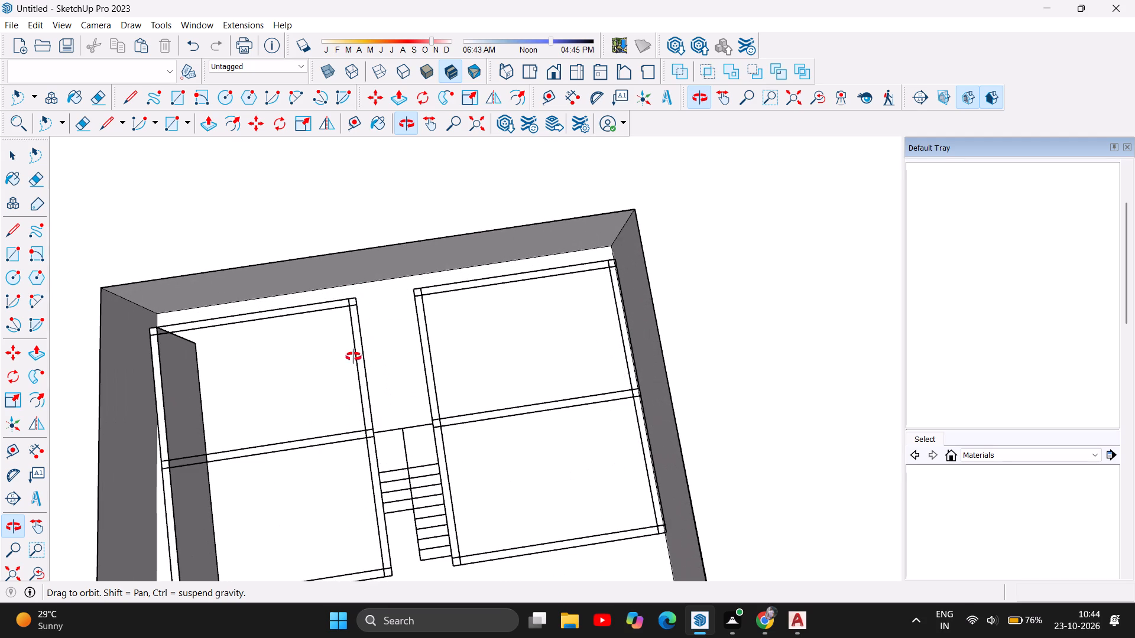
click(167, 127)
scroll(198, 299, up, 3)
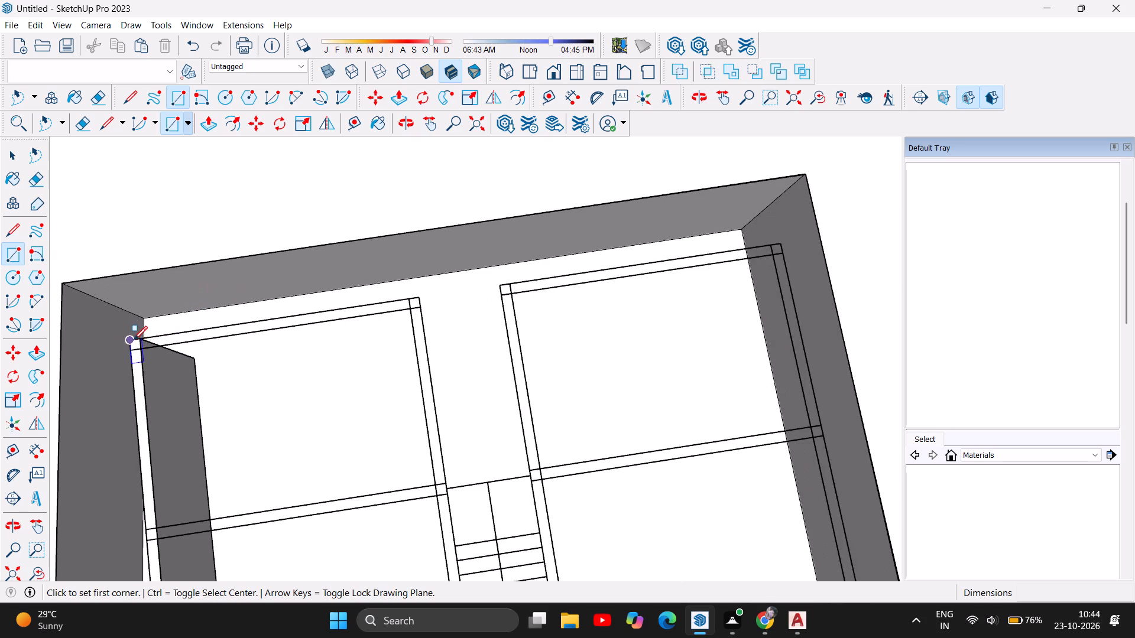
click(138, 340)
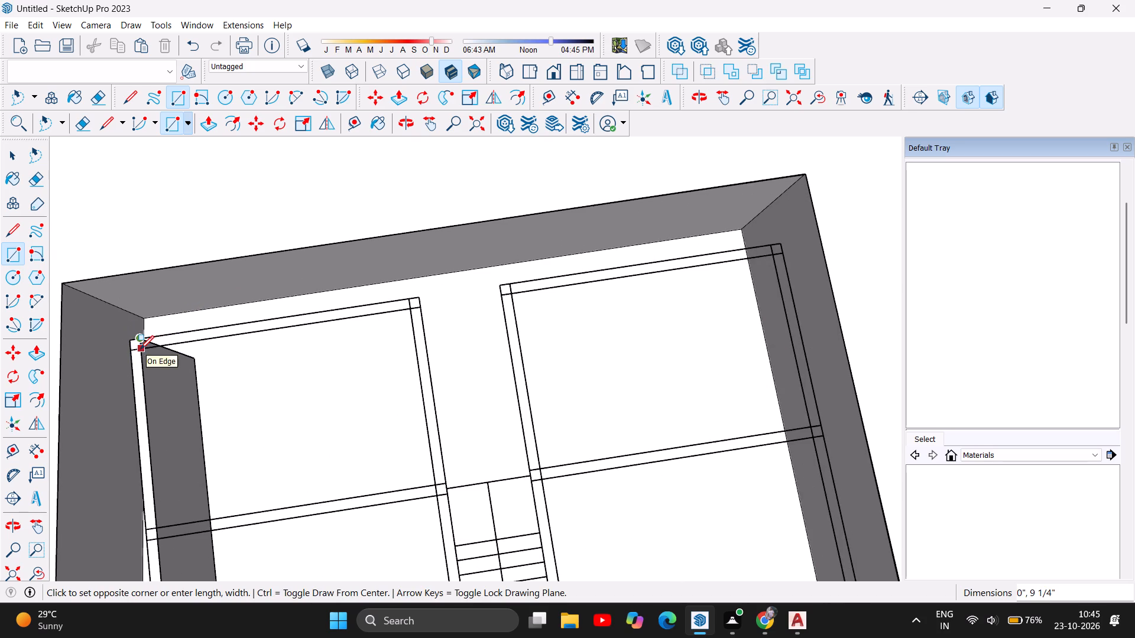
click(140, 349)
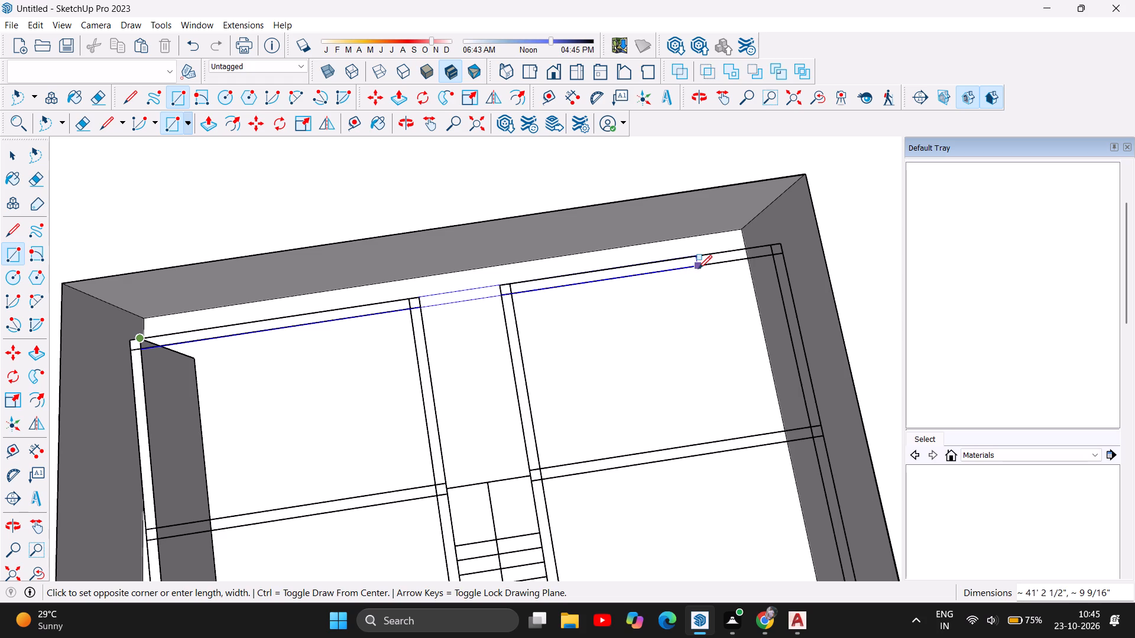
click(783, 255)
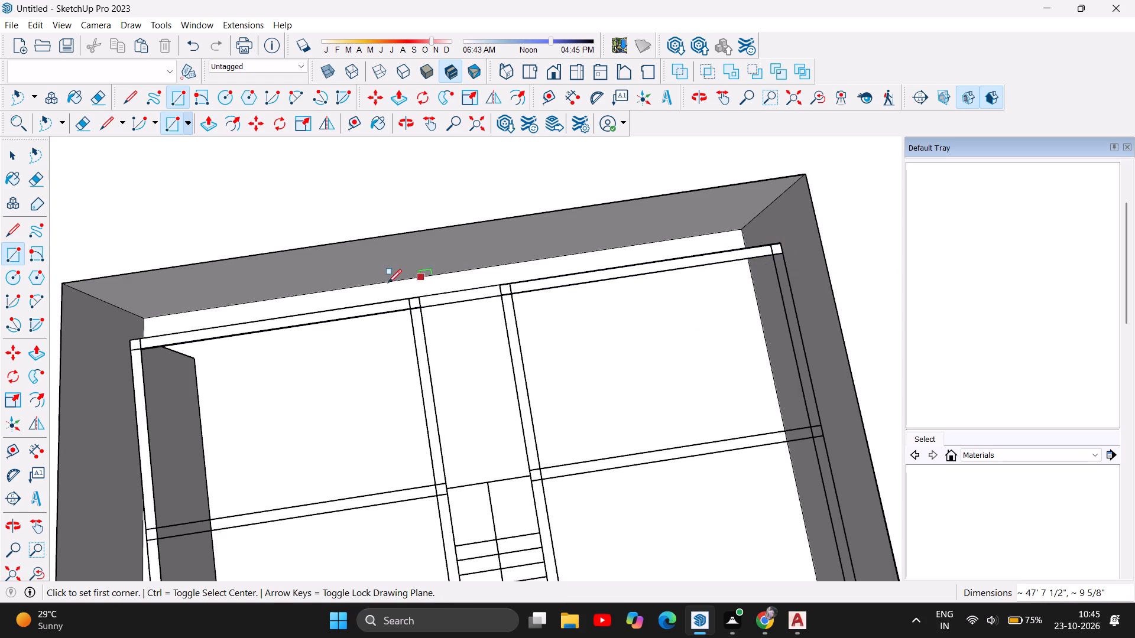
Push/Pull the rear exterior wall strip 10'.
scroll(312, 302, down, 3)
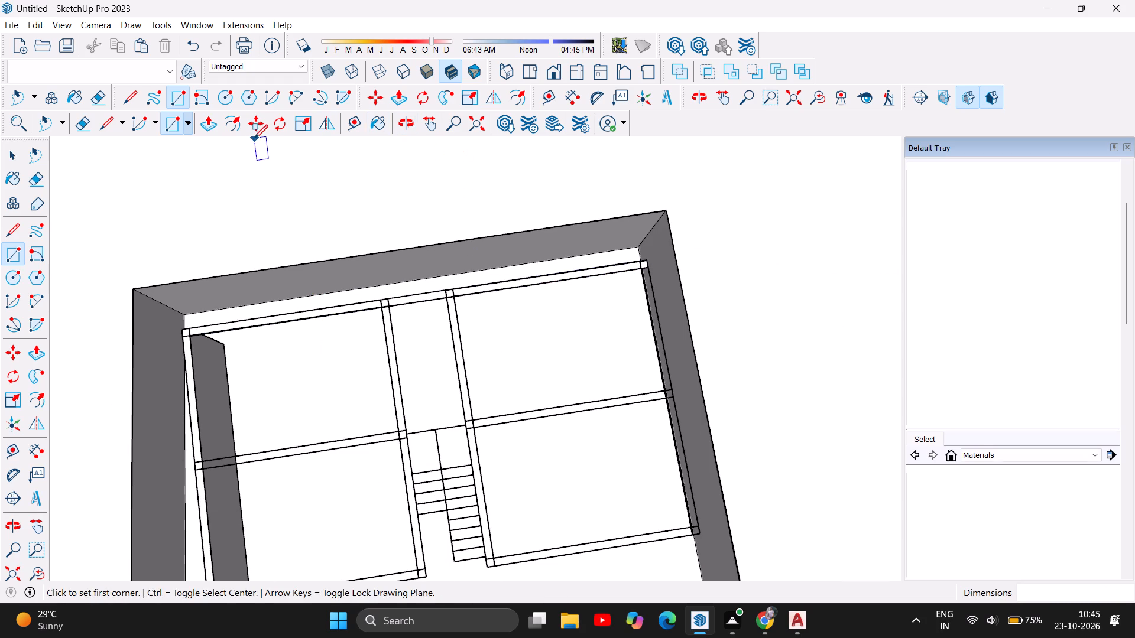
click(210, 123)
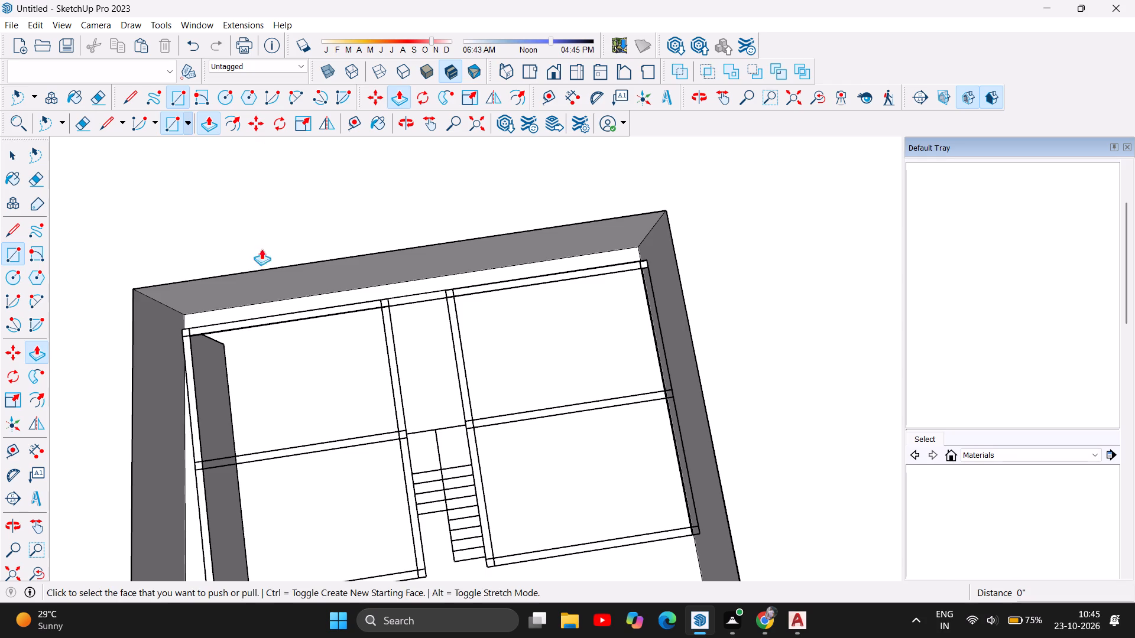
scroll(238, 321, up, 6)
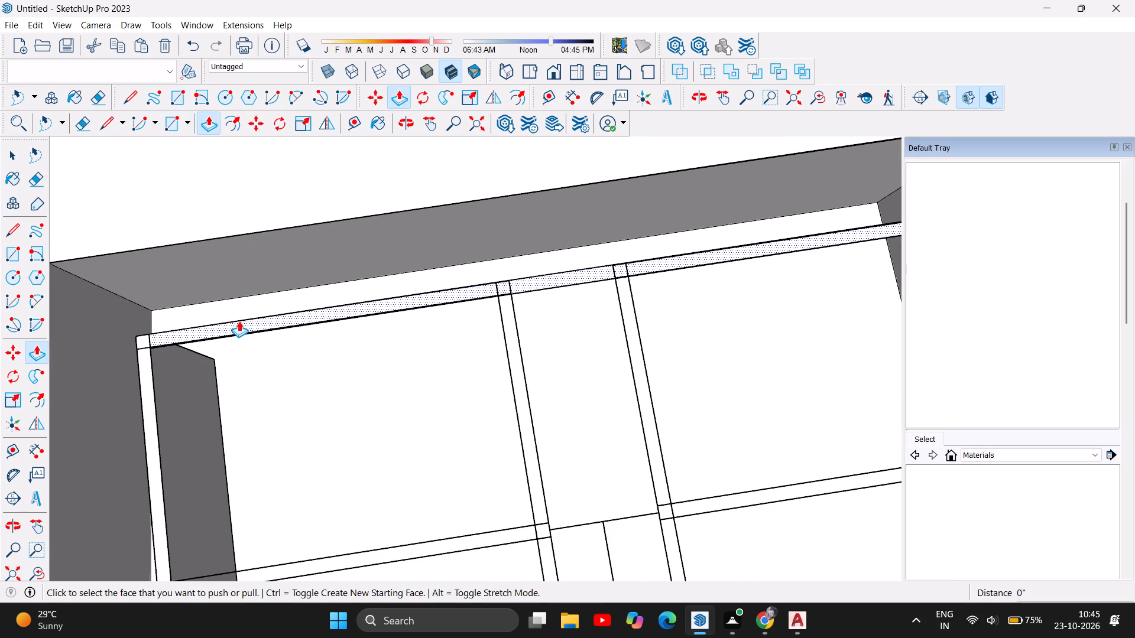
click(239, 321)
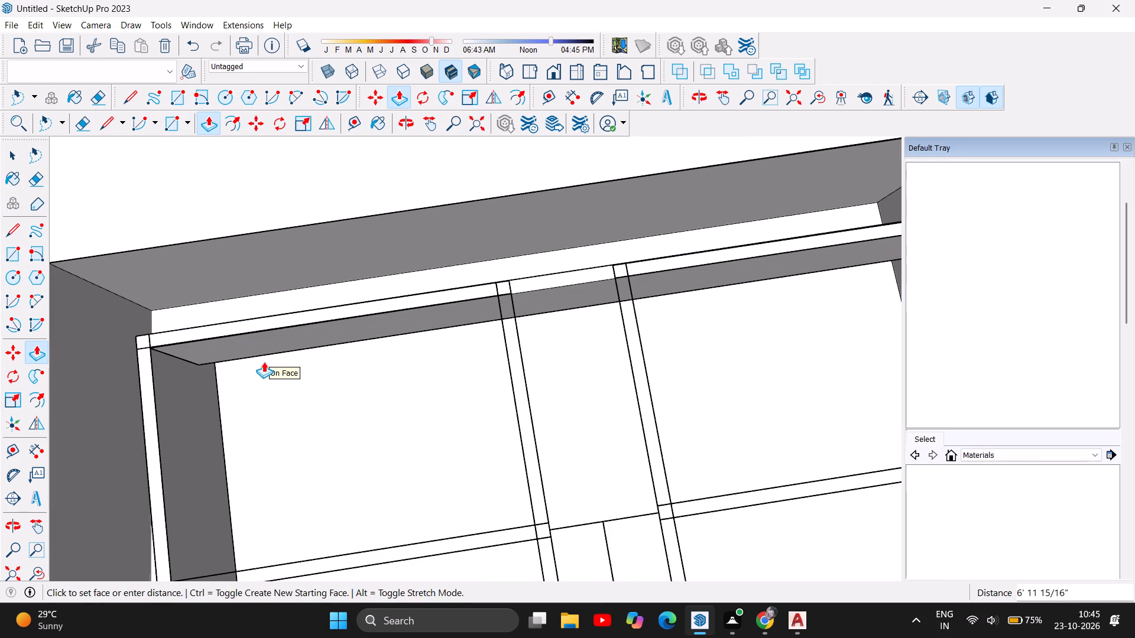
text(10)
key(apostrophe)
key(Return)
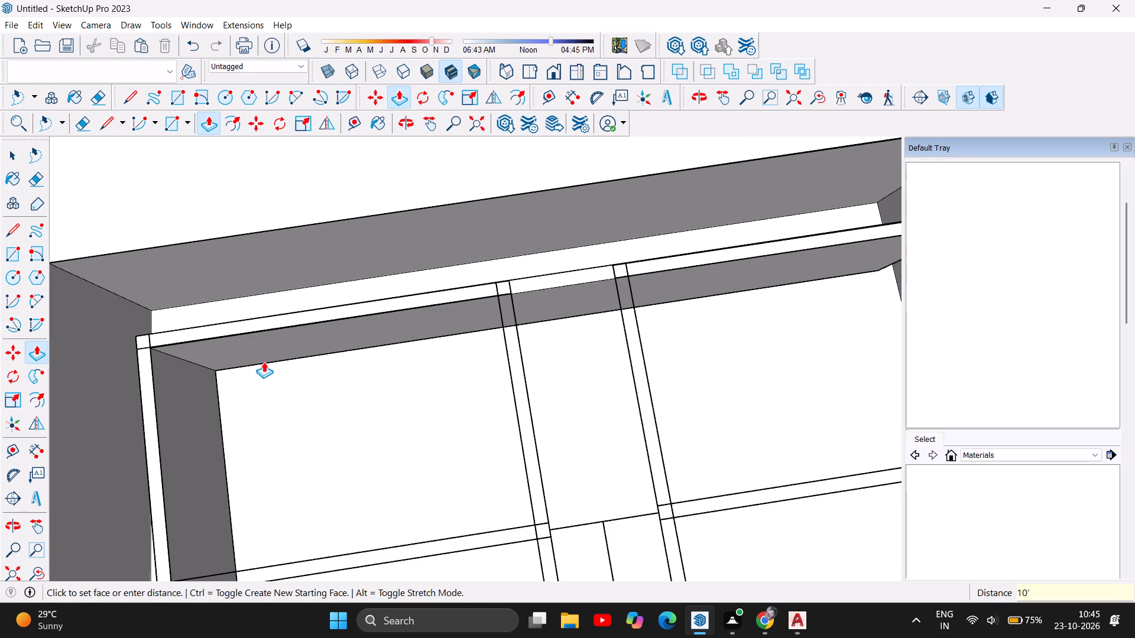
Examine the extruded rear wall, its far corner and the remaining wall outlines of the floor plan.
scroll(174, 268, down, 9)
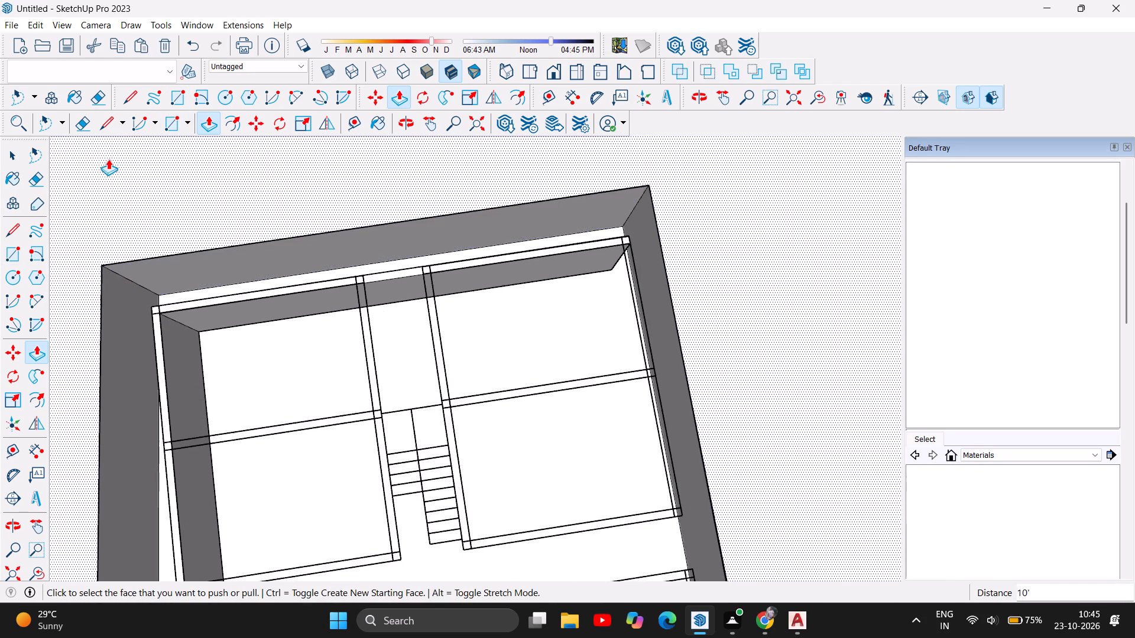
scroll(108, 159, down, 4)
scroll(179, 122, down, 5)
scroll(416, 164, down, 6)
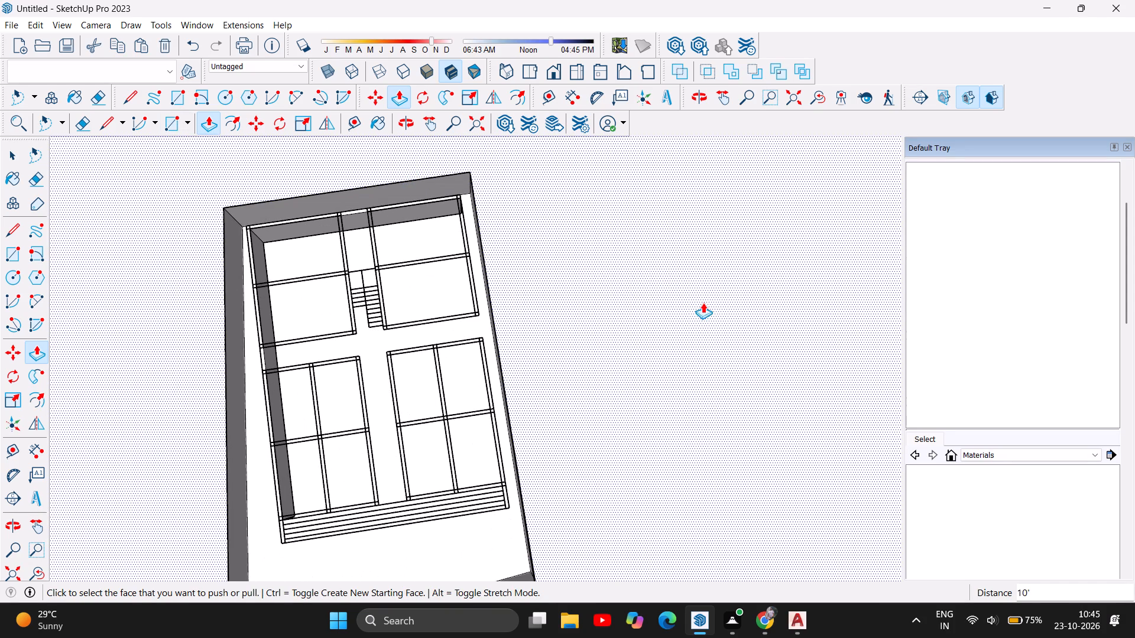
scroll(448, 181, up, 9)
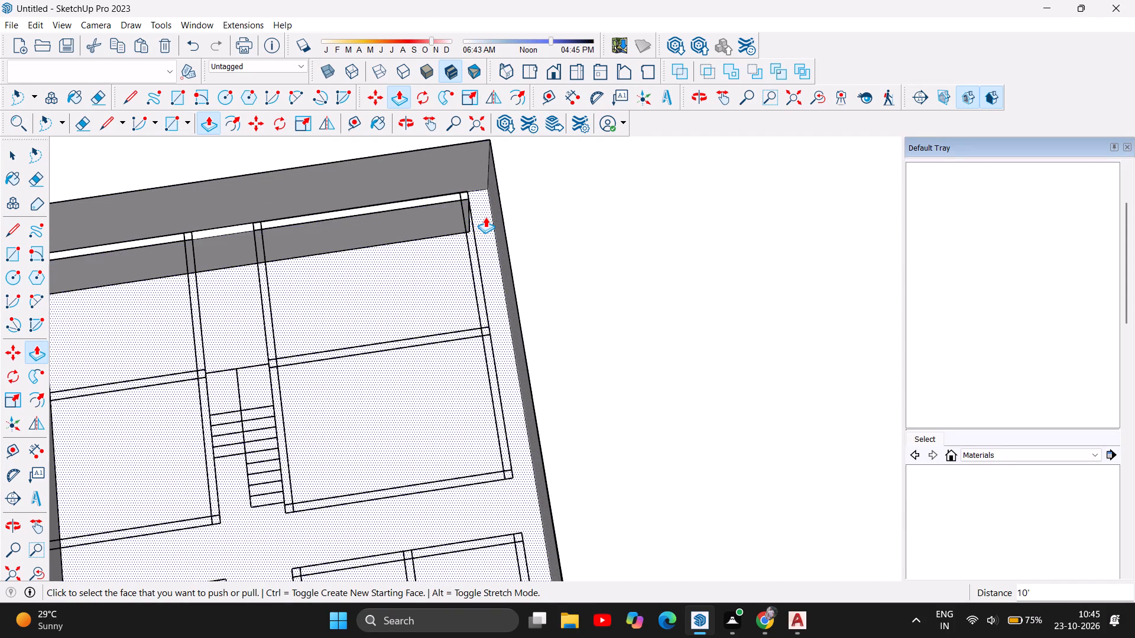
scroll(474, 193, up, 6)
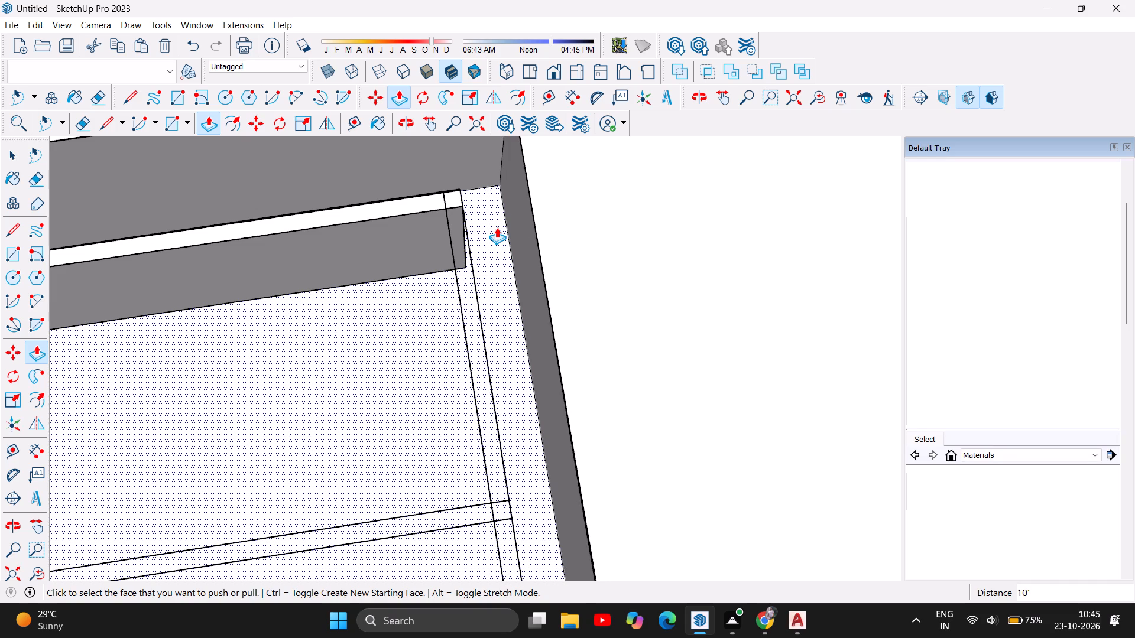
scroll(405, 306, down, 11)
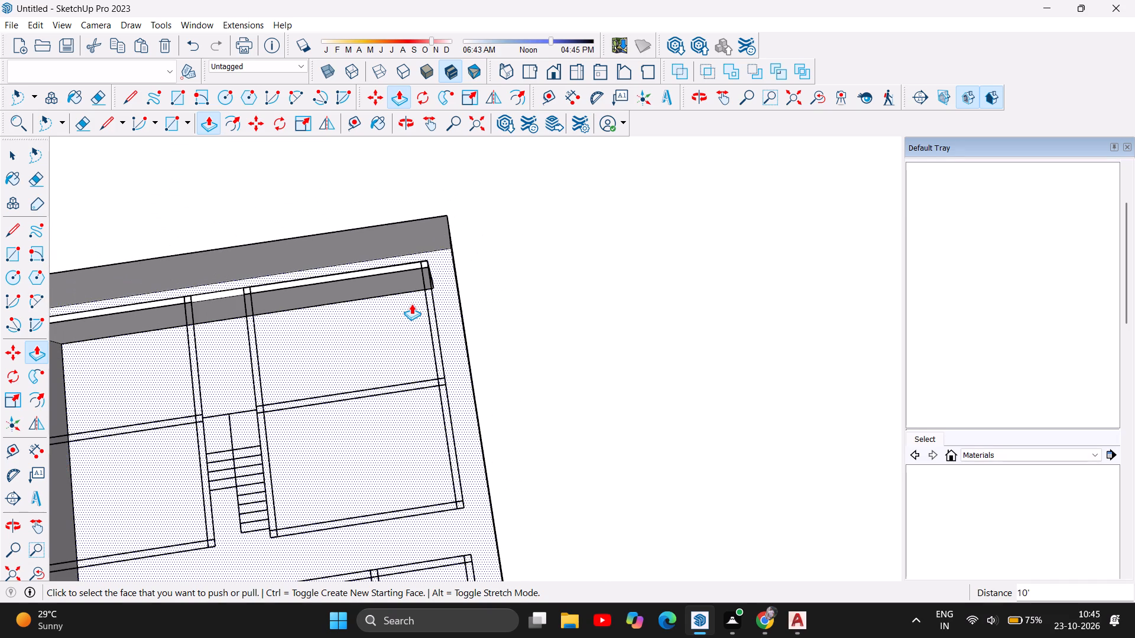
scroll(411, 304, down, 14)
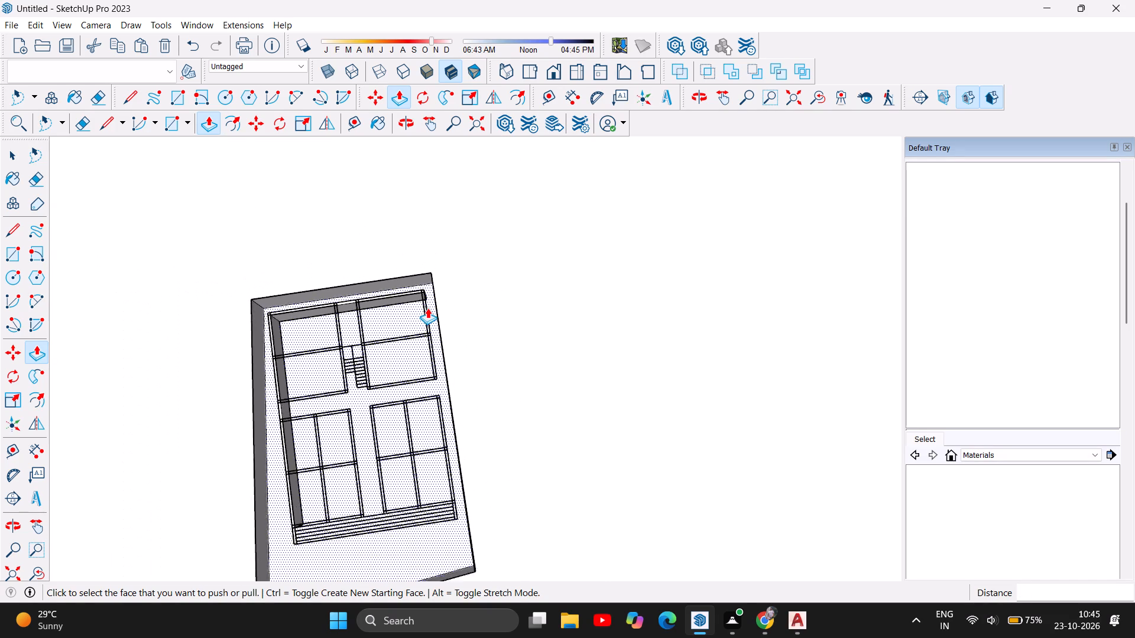
scroll(427, 308, down, 1)
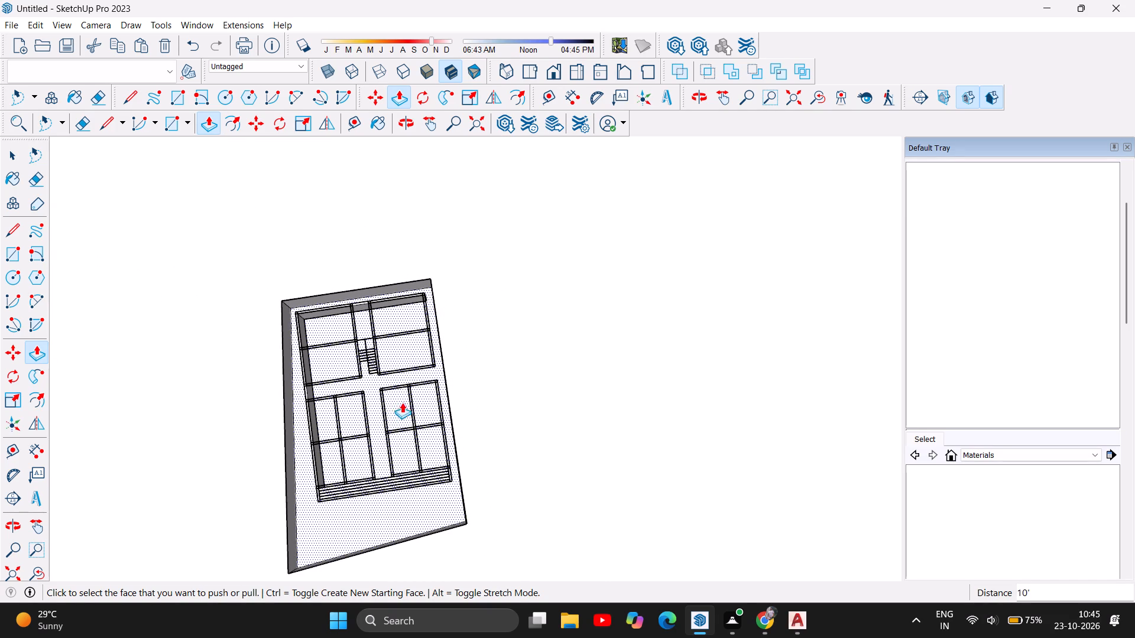
scroll(407, 399, up, 3)
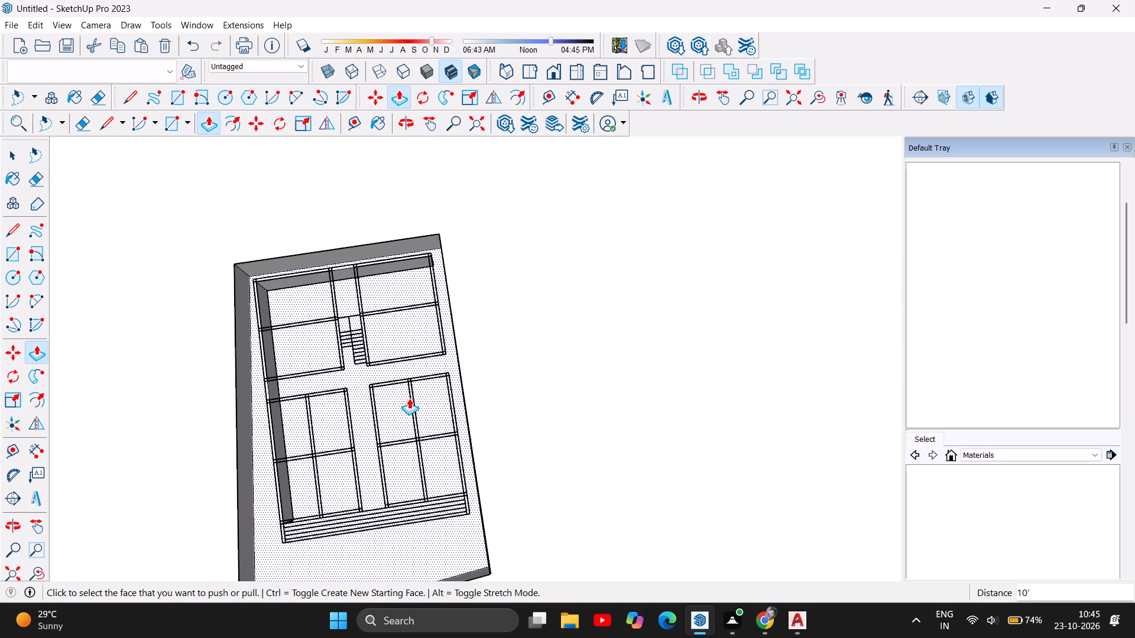
scroll(437, 291, up, 5)
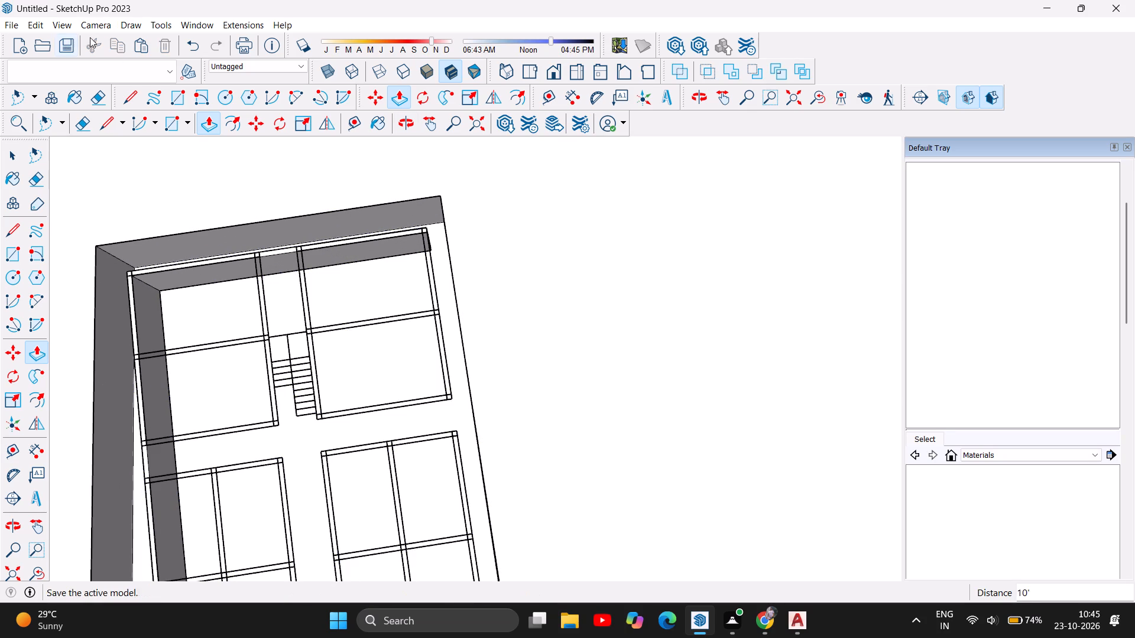
Draw a rectangle about 9 1/16" by 63' 9" over the unextruded side exterior wall strip, from the rear wall to the front steps.
click(178, 100)
scroll(485, 300, up, 5)
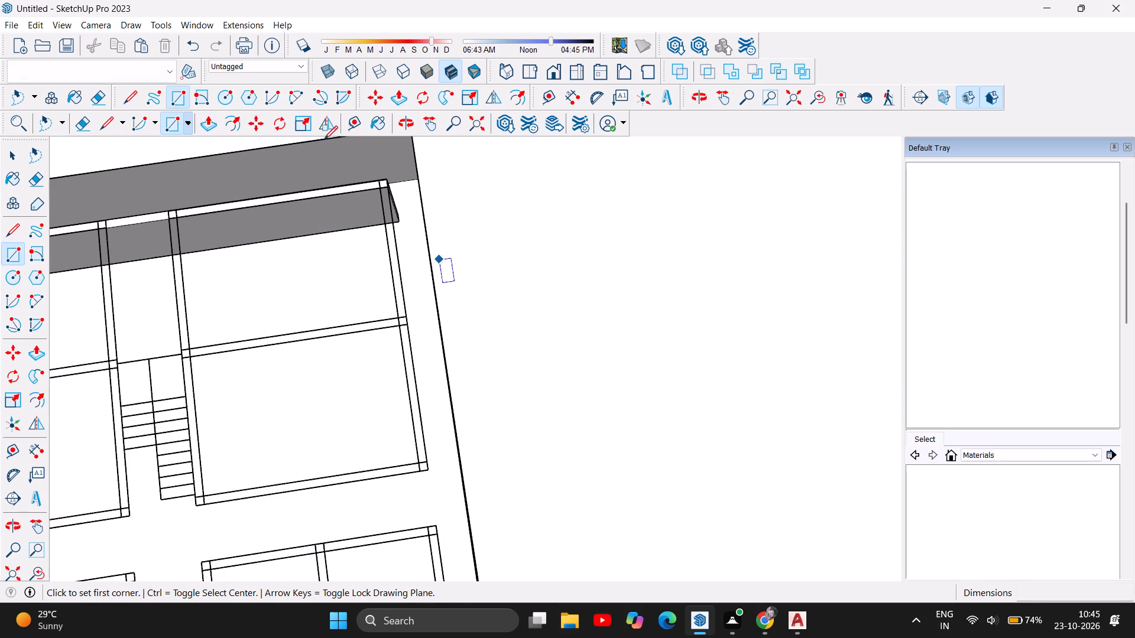
scroll(407, 170, up, 5)
scroll(357, 217, up, 5)
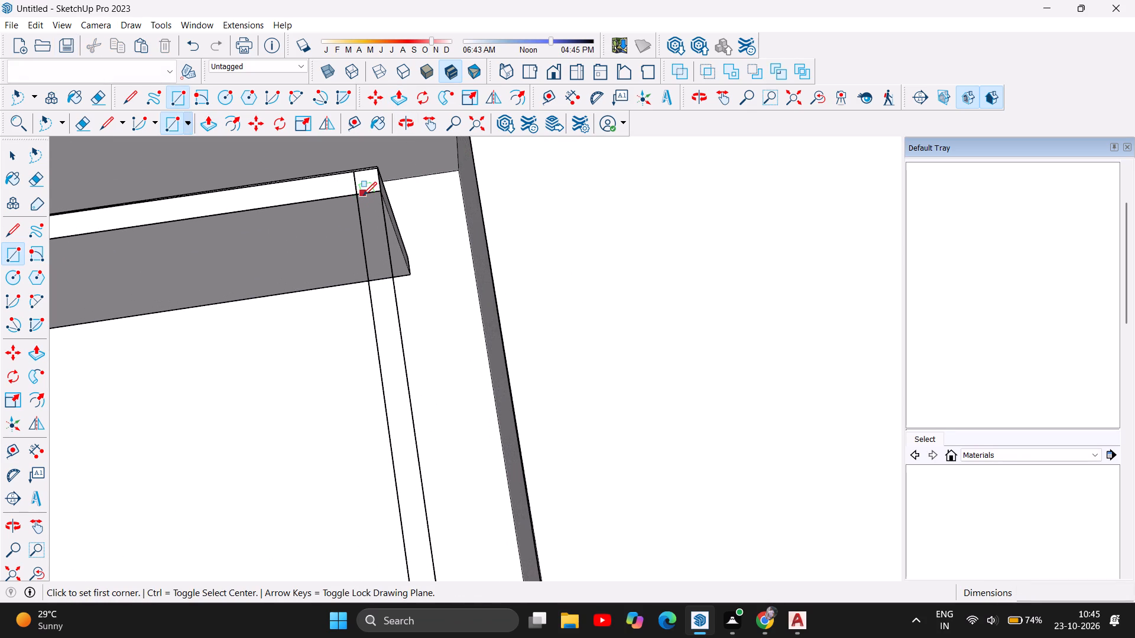
click(355, 196)
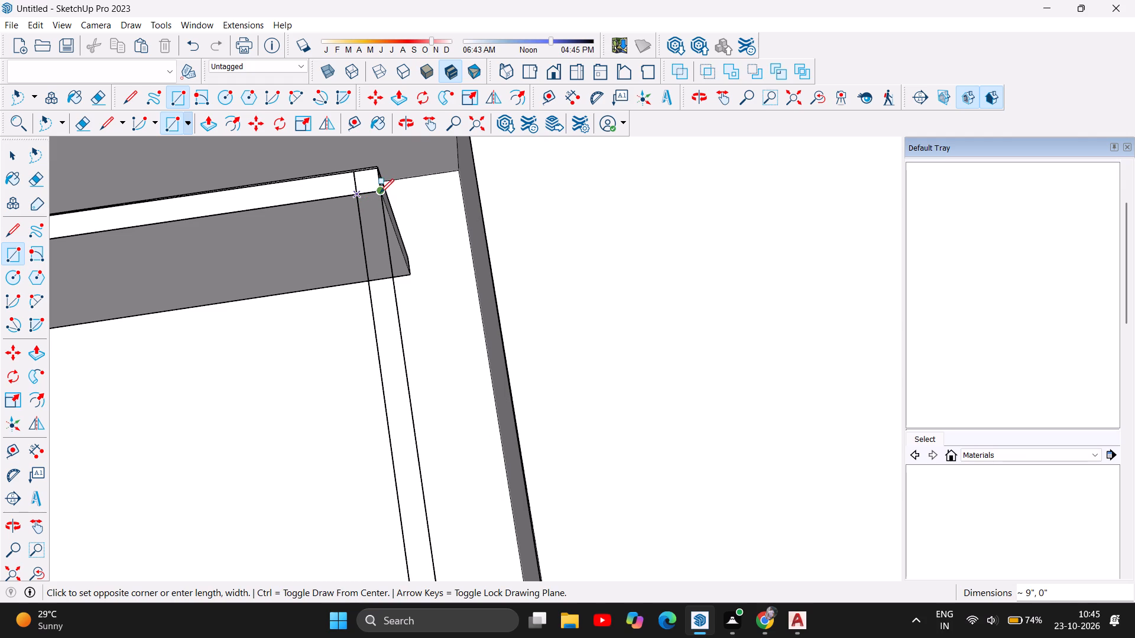
click(380, 193)
scroll(374, 246, down, 17)
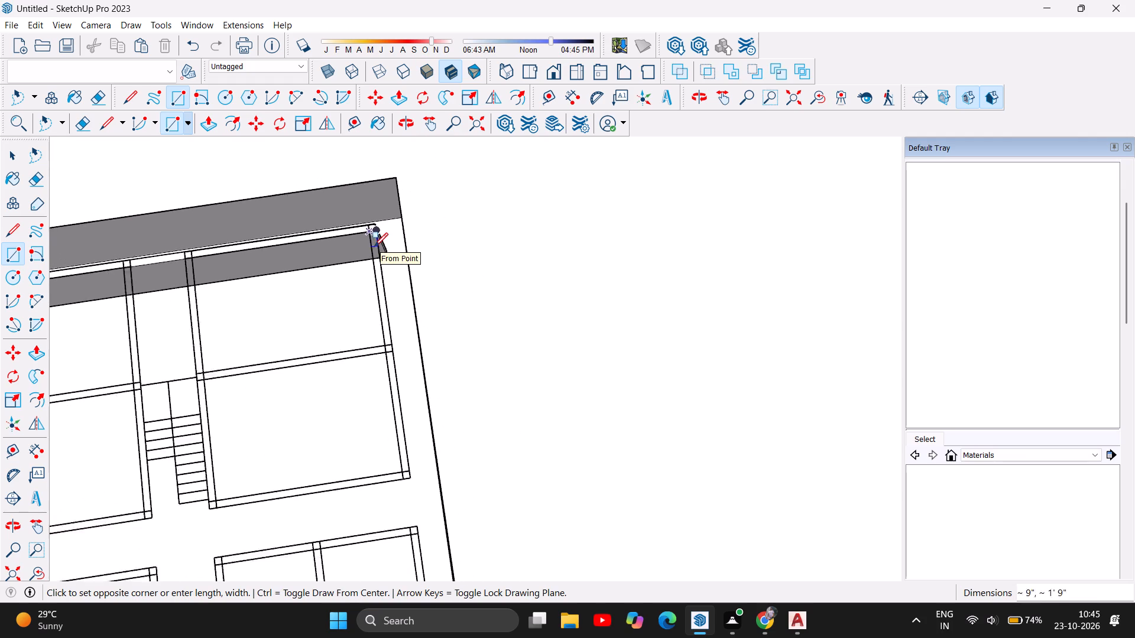
scroll(374, 246, down, 7)
scroll(392, 356, up, 1)
scroll(392, 356, down, 4)
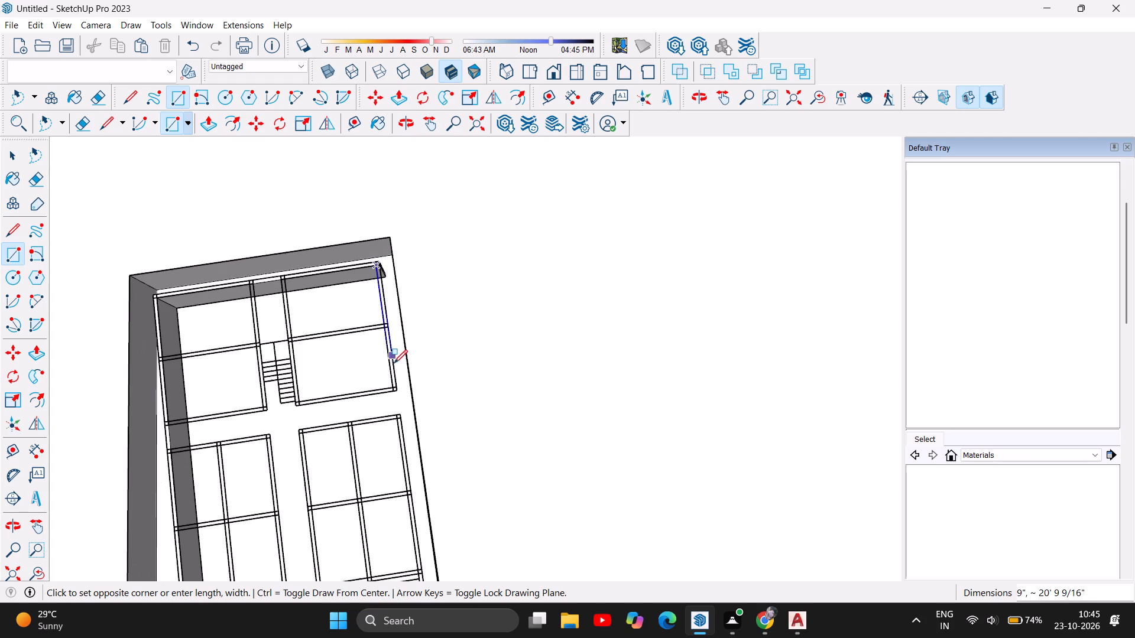
scroll(402, 439, down, 8)
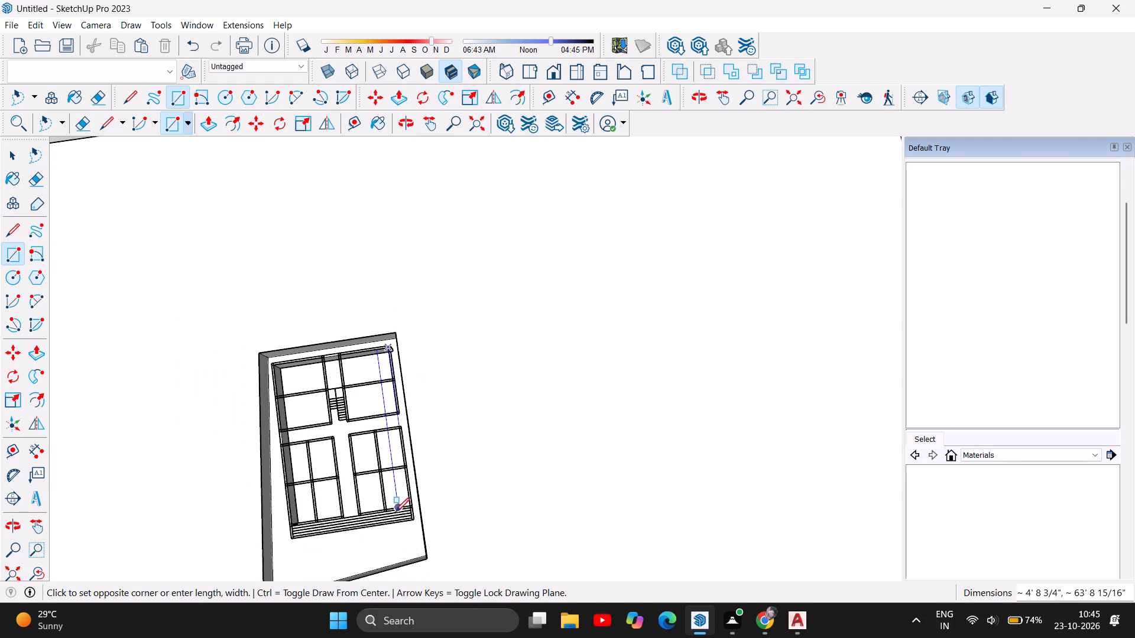
scroll(405, 516, up, 15)
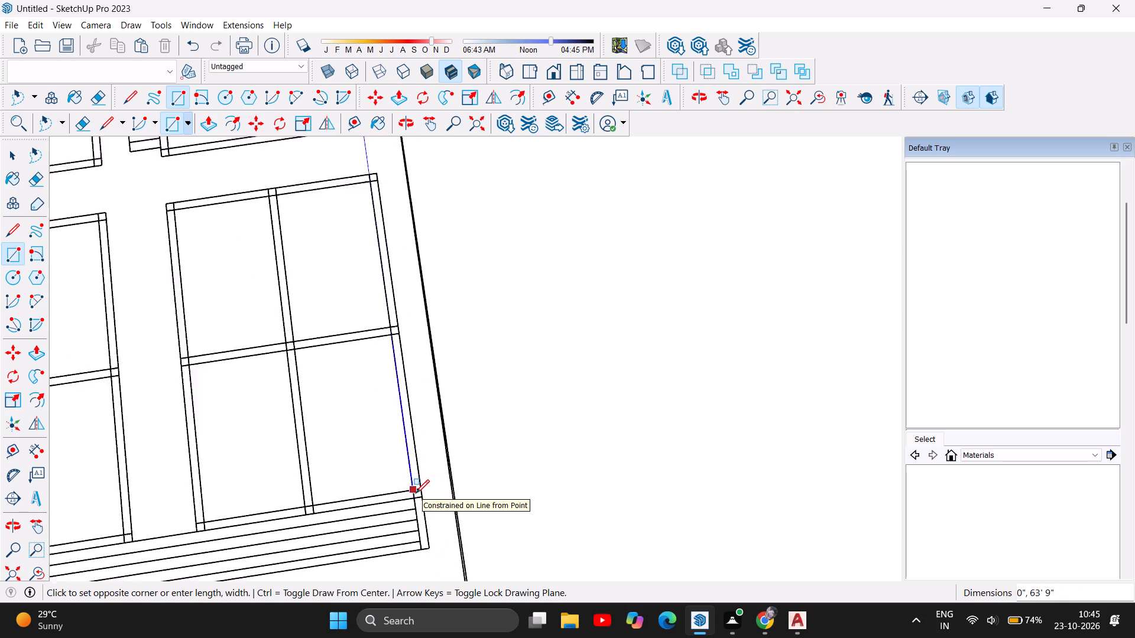
scroll(416, 492, up, 6)
click(424, 486)
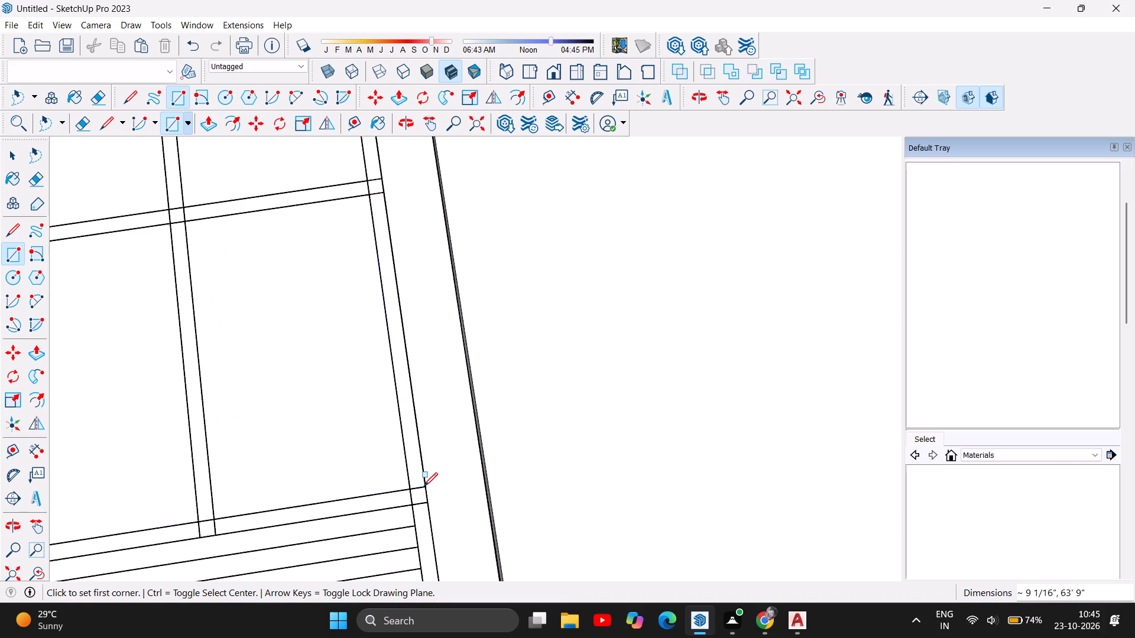
Push/Pull the side exterior wall strip between the rear wall and the front steps 10'.
scroll(364, 468, down, 8)
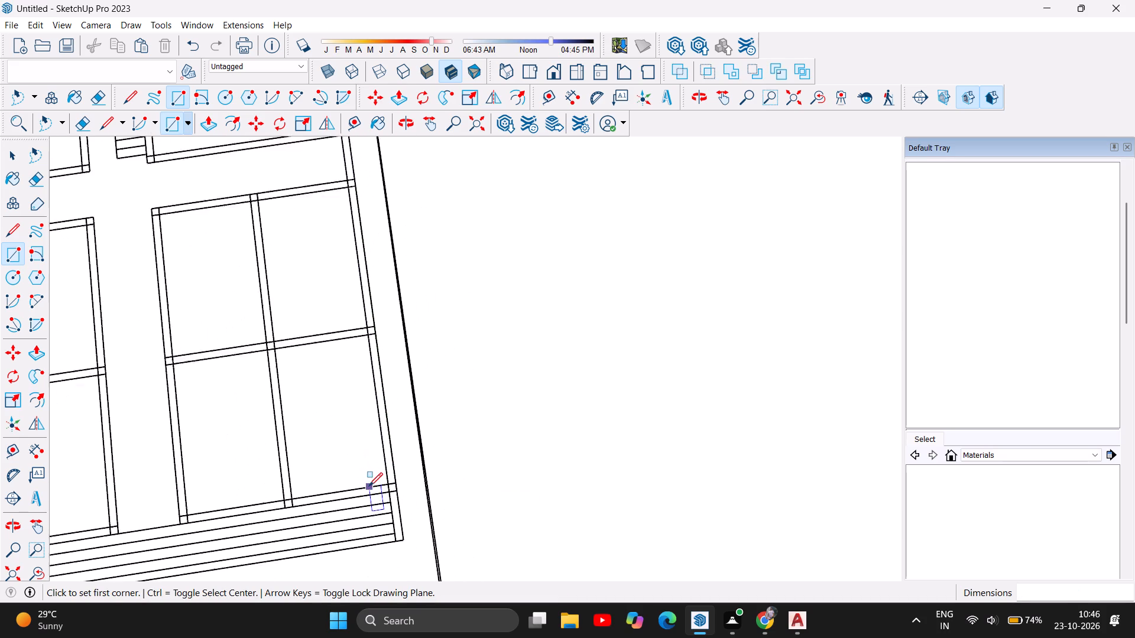
click(407, 100)
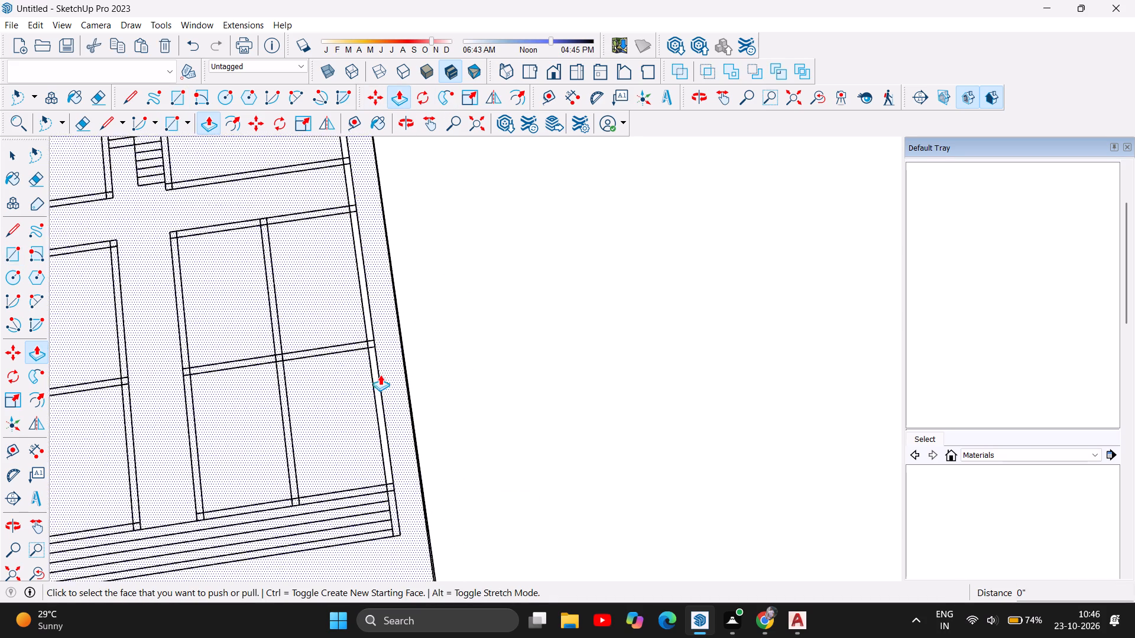
scroll(380, 375, up, 4)
click(372, 380)
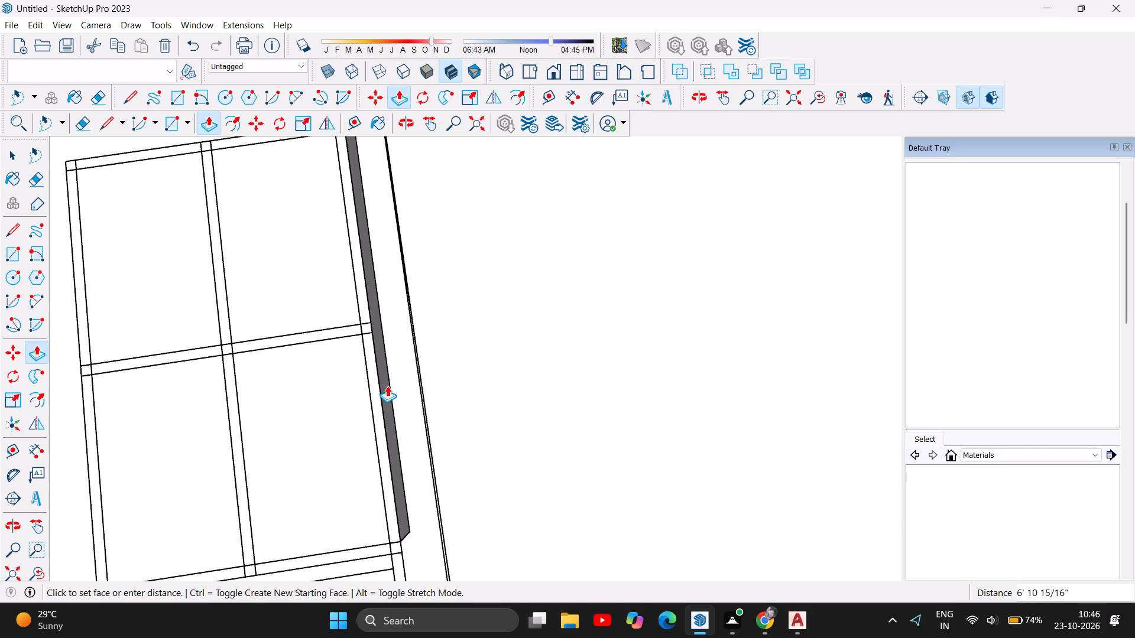
text(10')
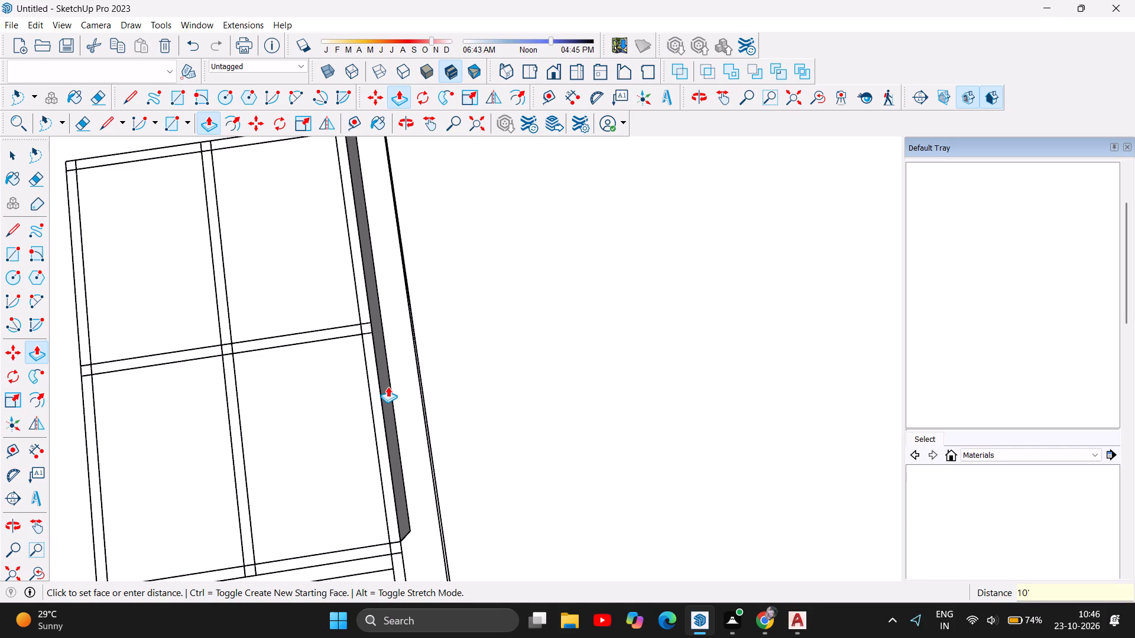
key(Return)
Examine the extruded exterior walls from the front and check how the side wall's front end meets the ground face.
scroll(529, 349, down, 8)
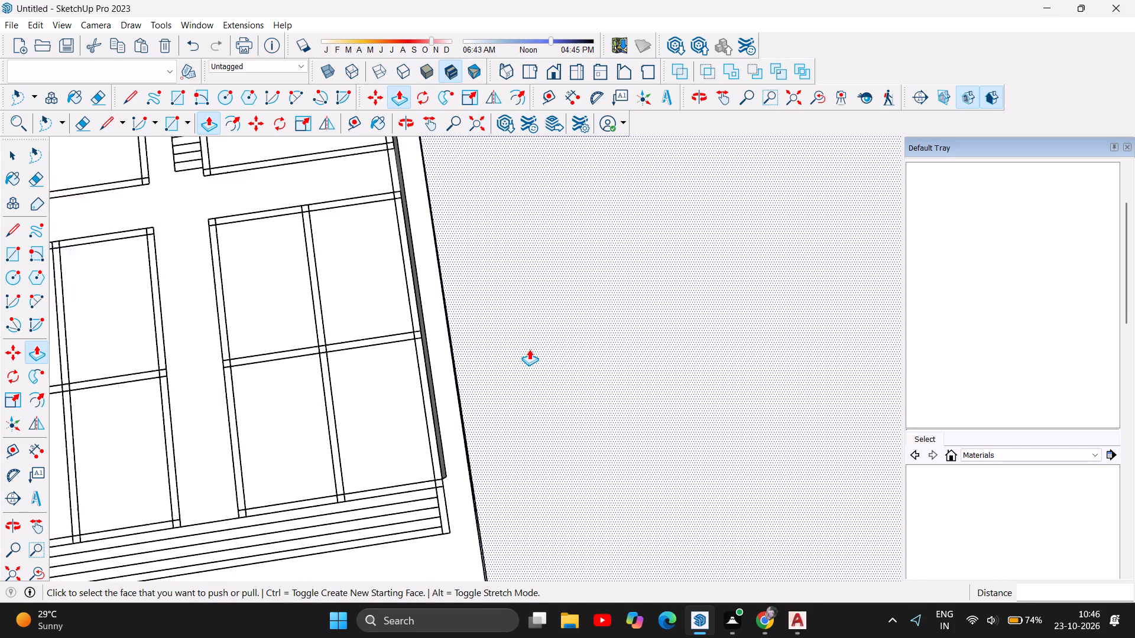
scroll(529, 349, down, 9)
scroll(348, 396, down, 5)
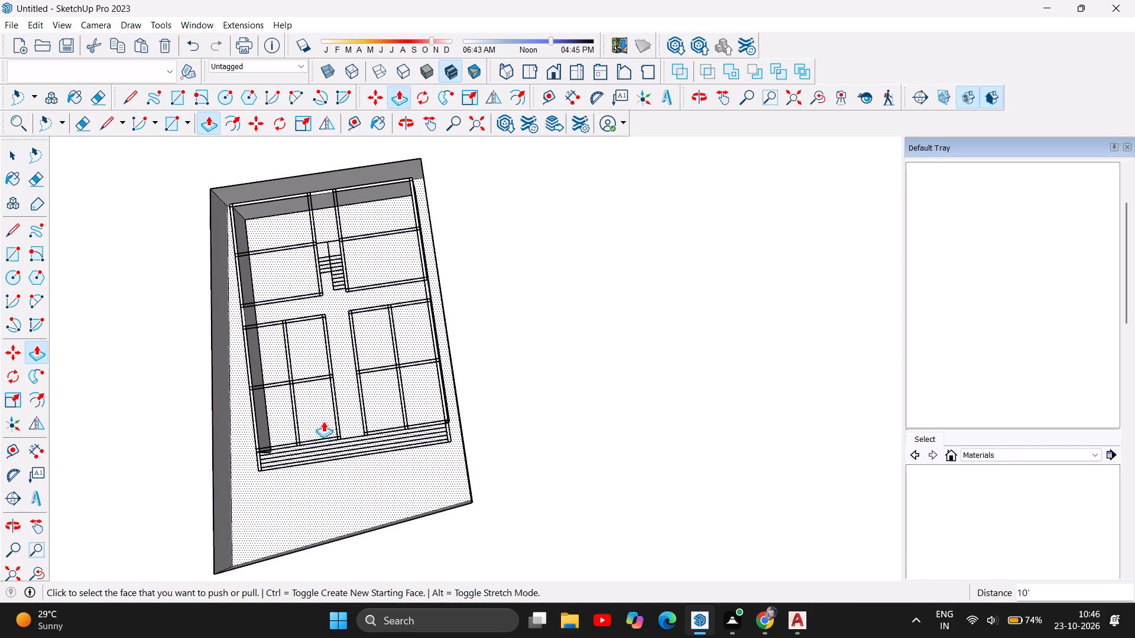
click(406, 119)
drag(399, 442, 399, 402)
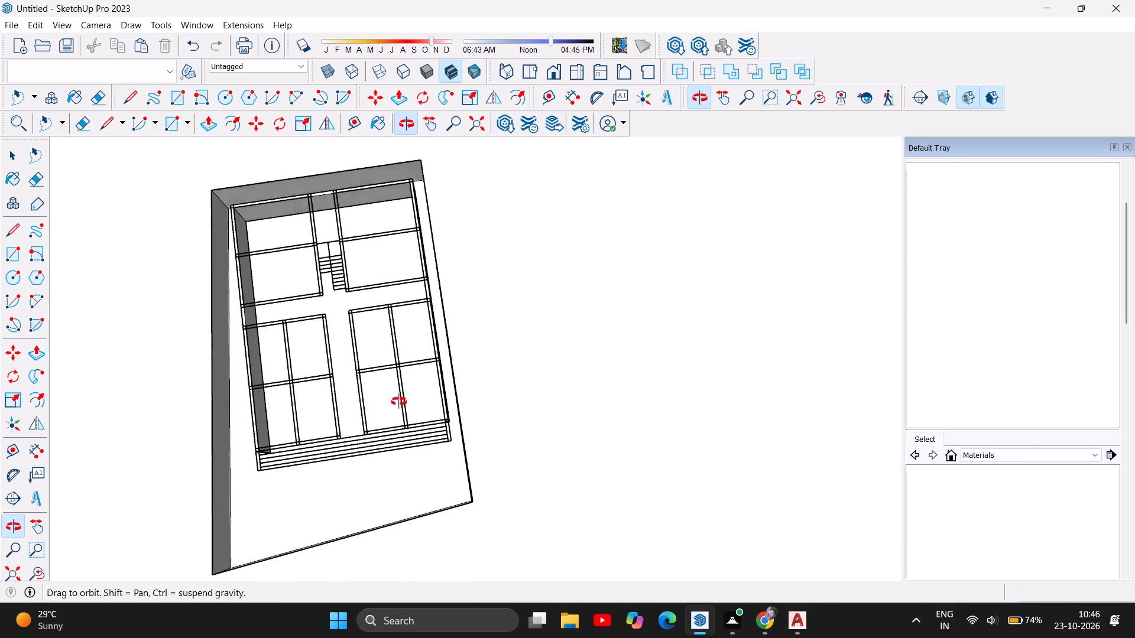
drag(399, 402, 413, 243)
drag(382, 442, 386, 386)
scroll(356, 402, up, 12)
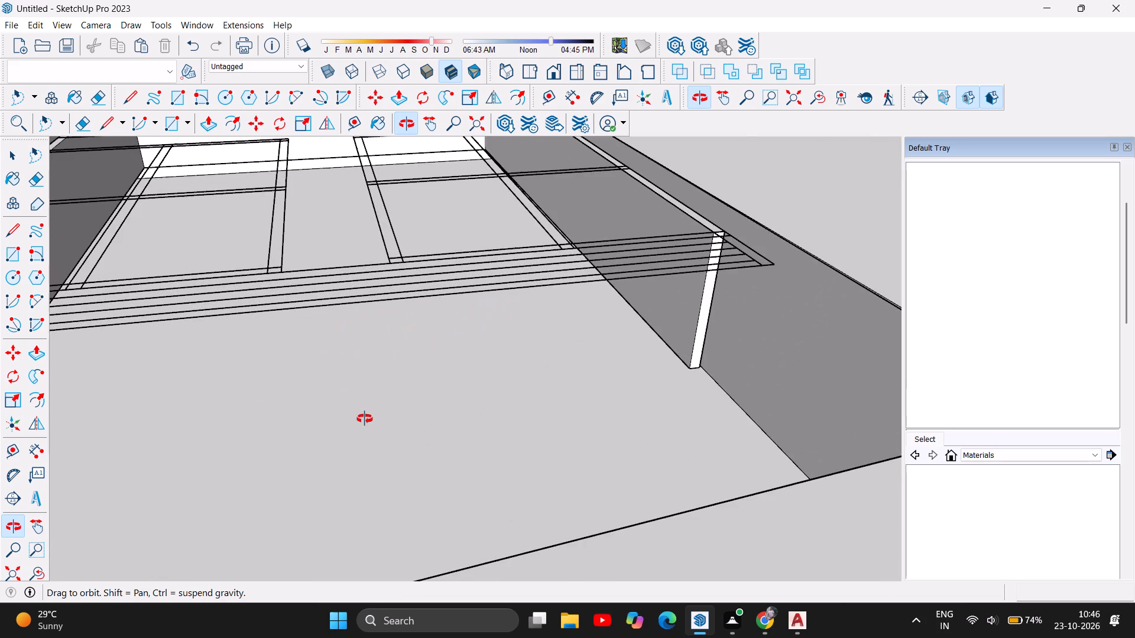
drag(372, 421, 338, 358)
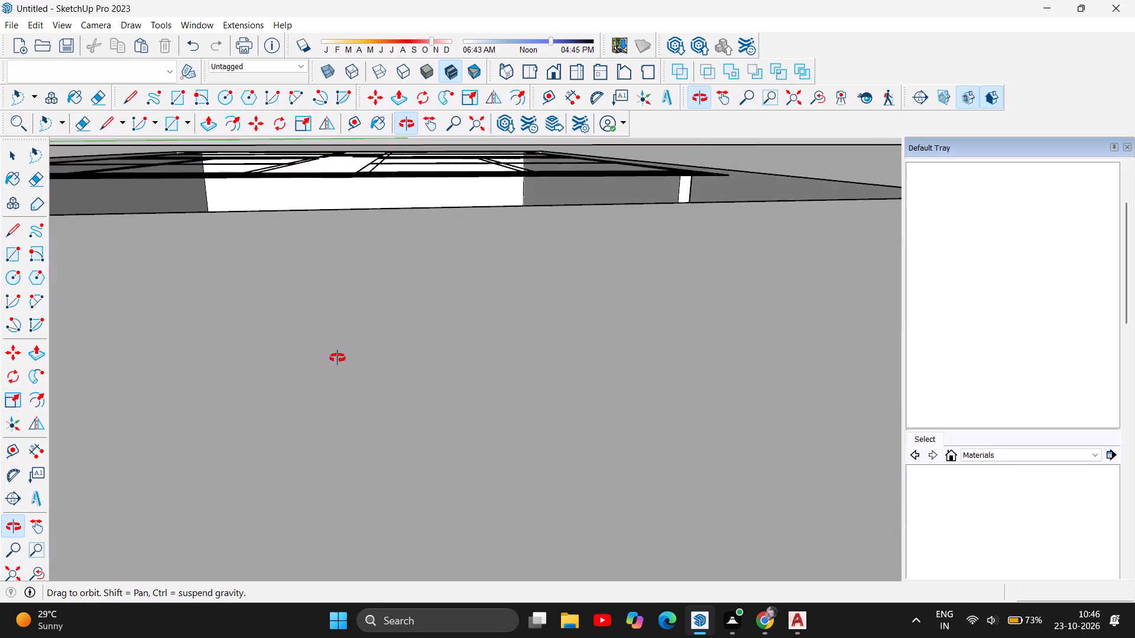
drag(338, 358, 365, 390)
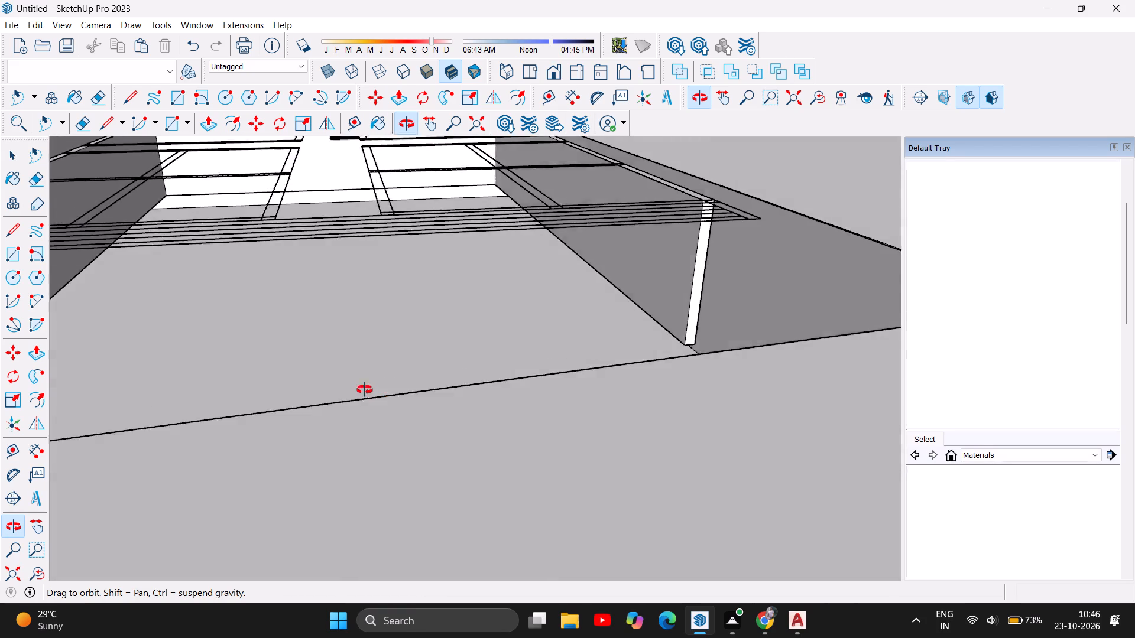
drag(365, 390, 405, 404)
scroll(600, 375, up, 4)
drag(692, 376, 628, 370)
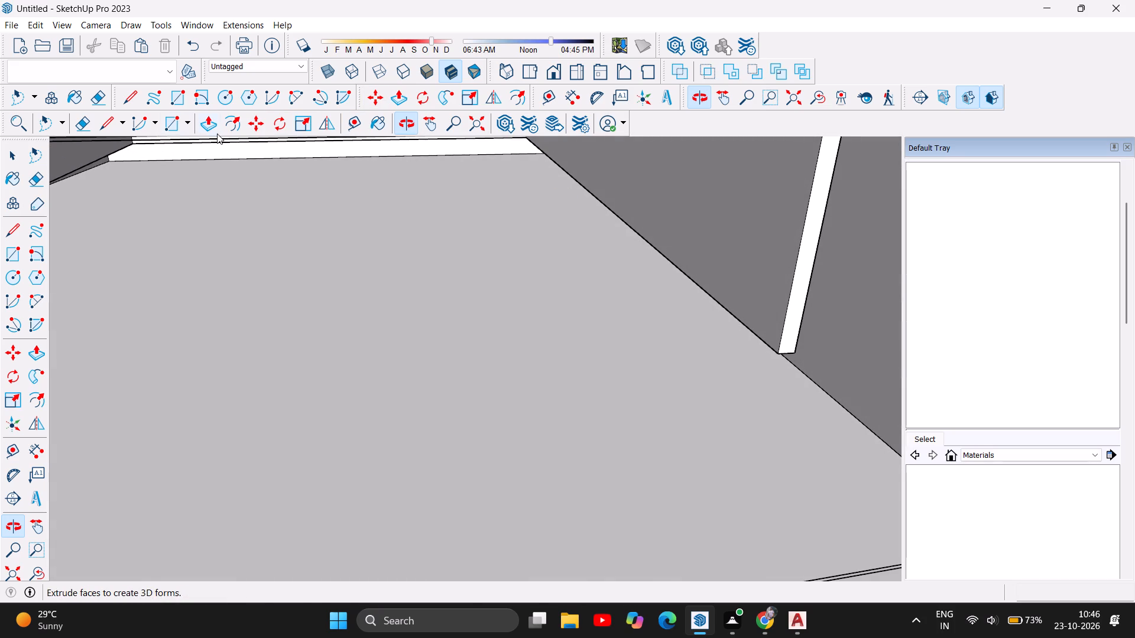
Push/Pull the ground face about 1' 4 1/16" to the base corner of the side wall's front end.
click(209, 128)
drag(502, 471, 503, 451)
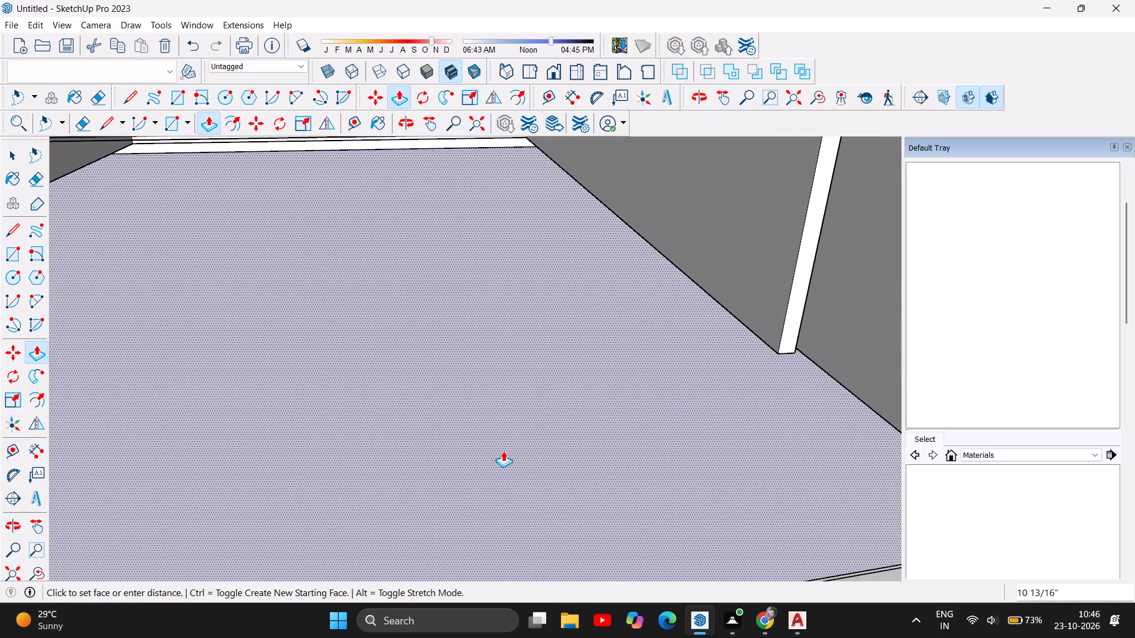
drag(503, 451, 768, 414)
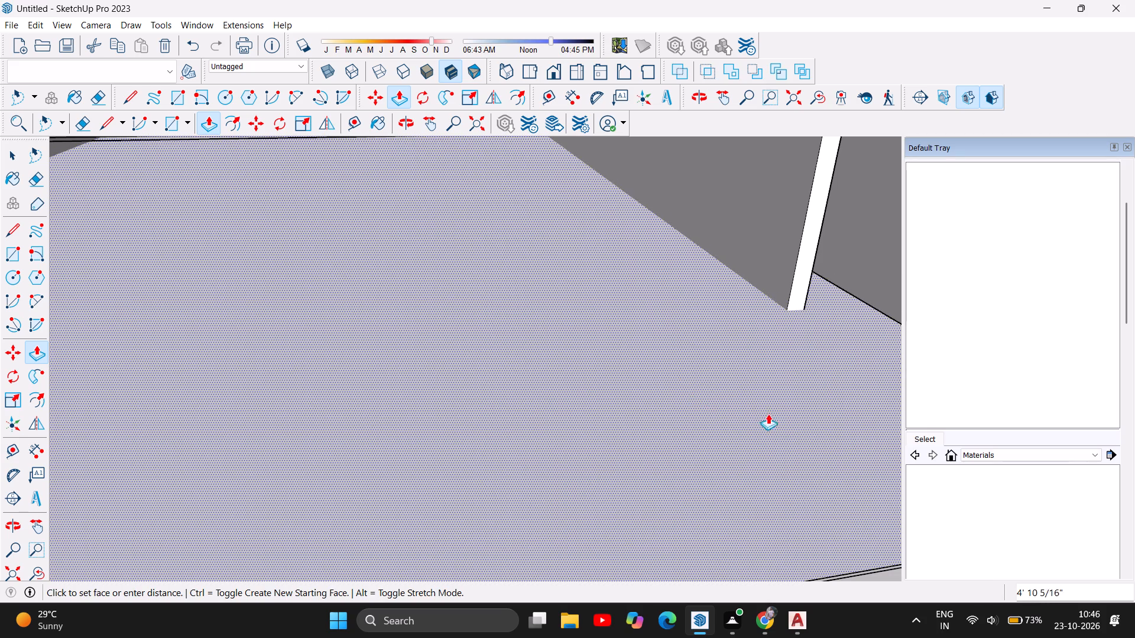
drag(768, 414, 738, 491)
scroll(859, 338, up, 5)
scroll(802, 372, up, 10)
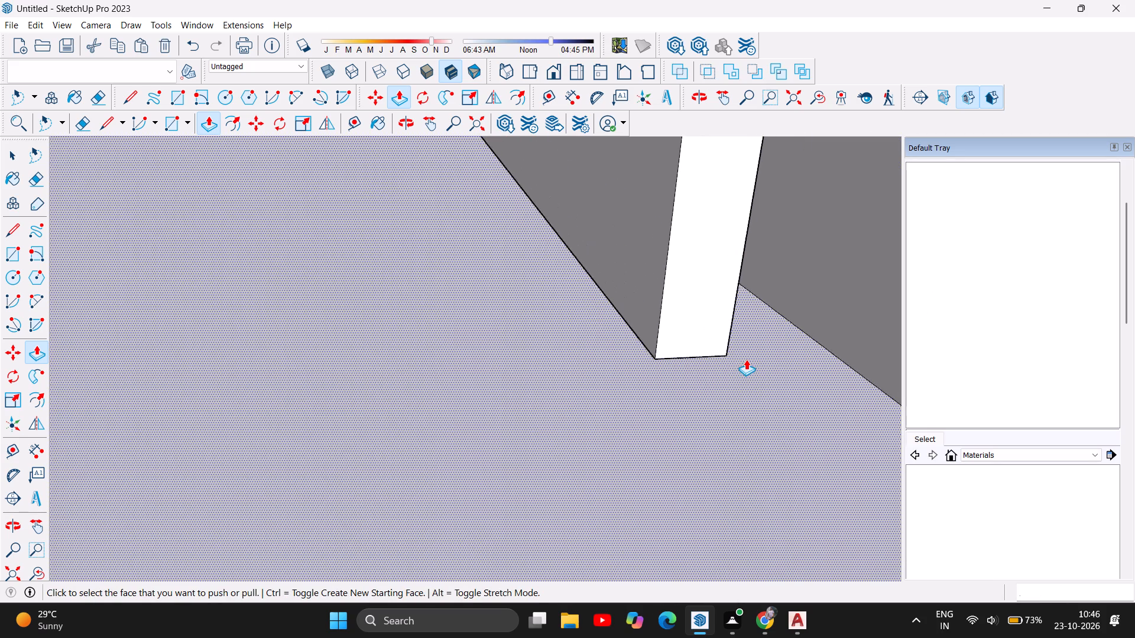
scroll(746, 359, up, 8)
drag(675, 417, 690, 365)
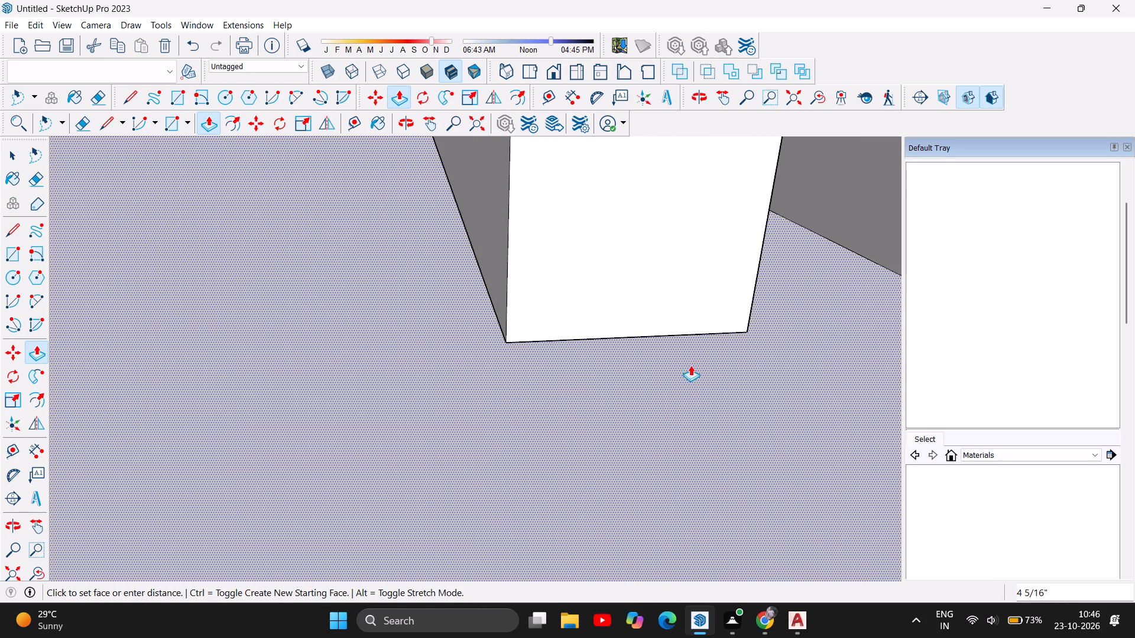
drag(690, 365, 753, 324)
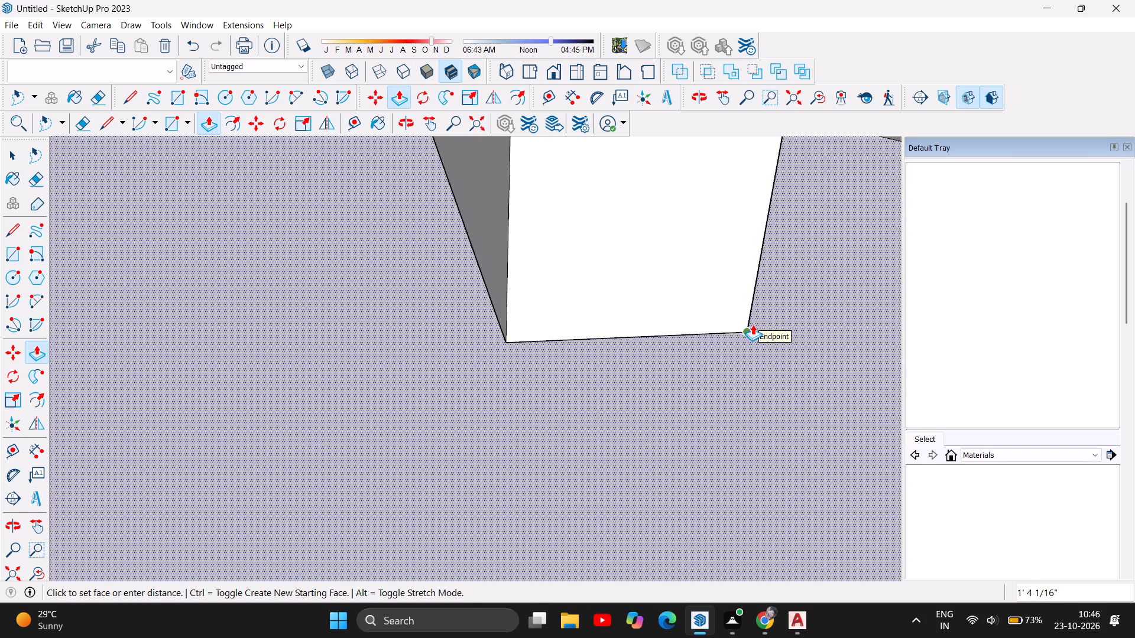
drag(753, 324, 752, 325)
Examine the exterior walls, the boundary and the ground face around the bases of both side walls.
scroll(673, 384, down, 5)
scroll(485, 400, down, 9)
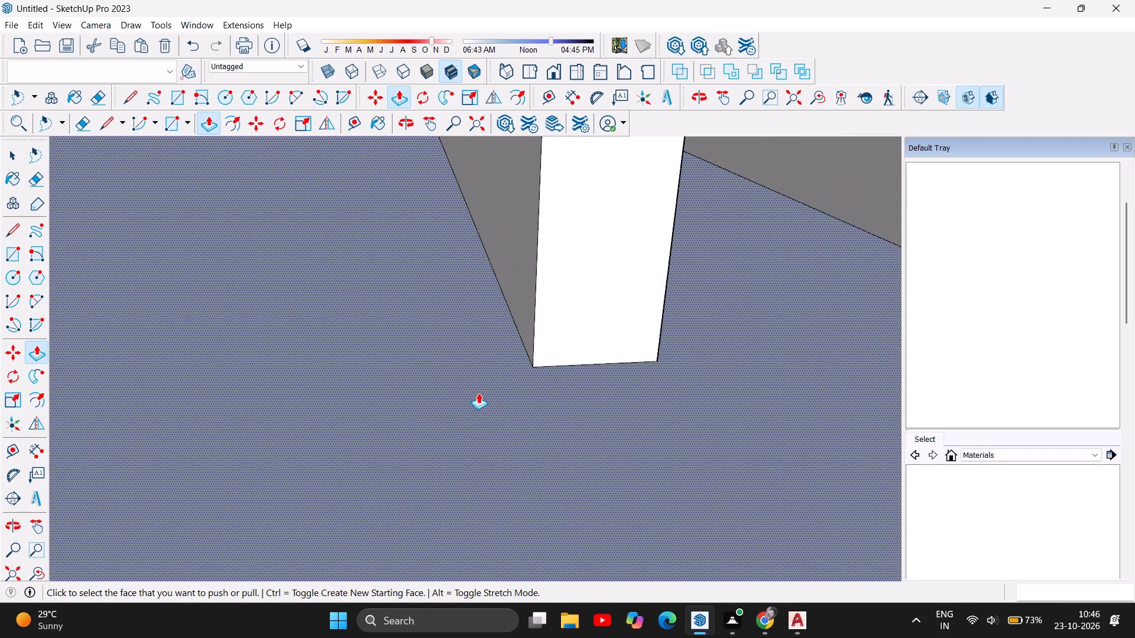
scroll(478, 393, down, 12)
scroll(257, 353, down, 7)
scroll(385, 363, down, 14)
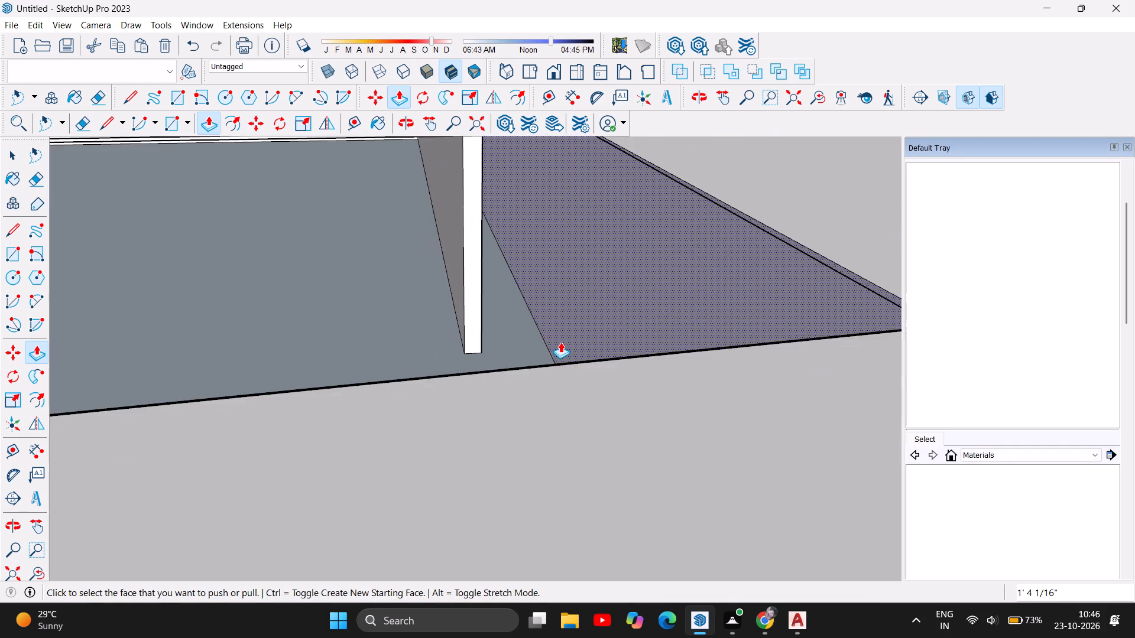
scroll(560, 342, down, 15)
scroll(705, 421, down, 7)
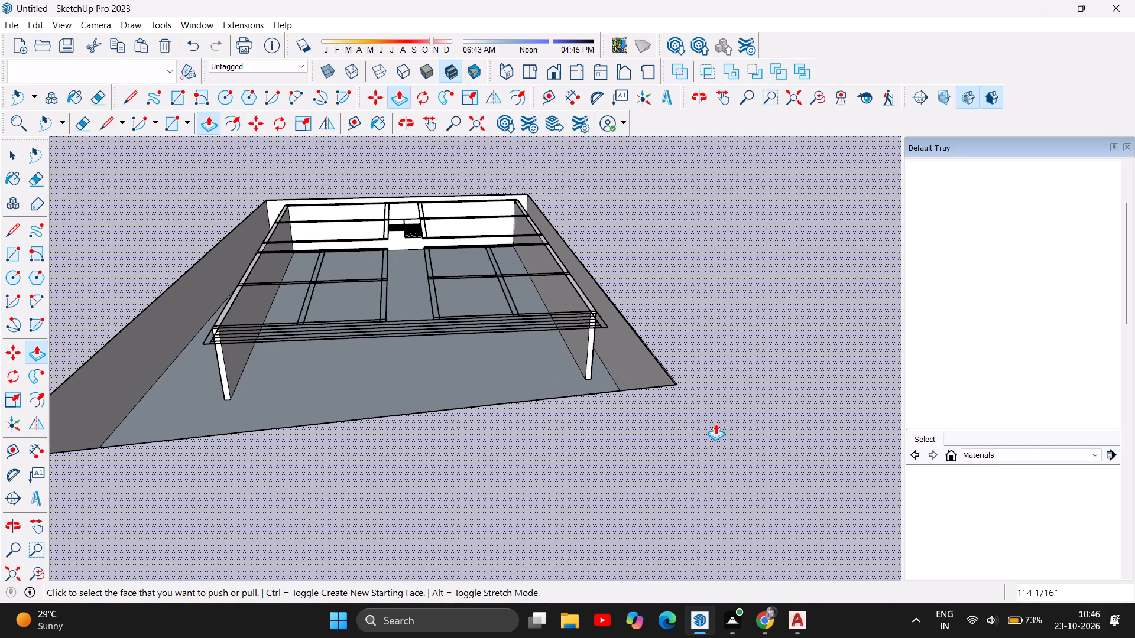
scroll(483, 464, up, 9)
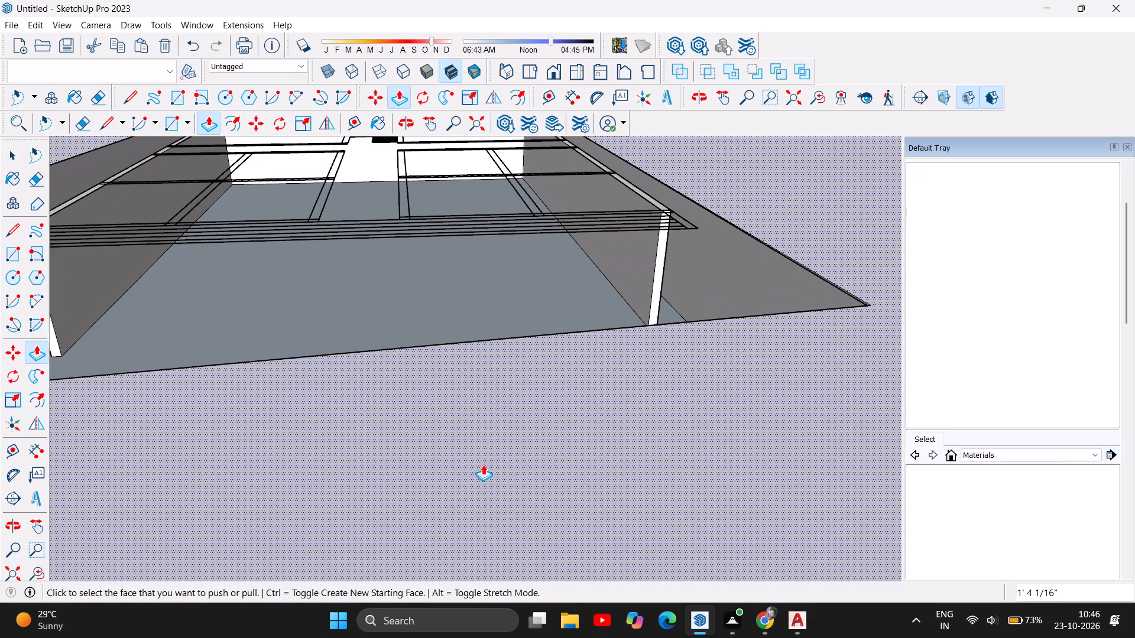
scroll(698, 464, down, 6)
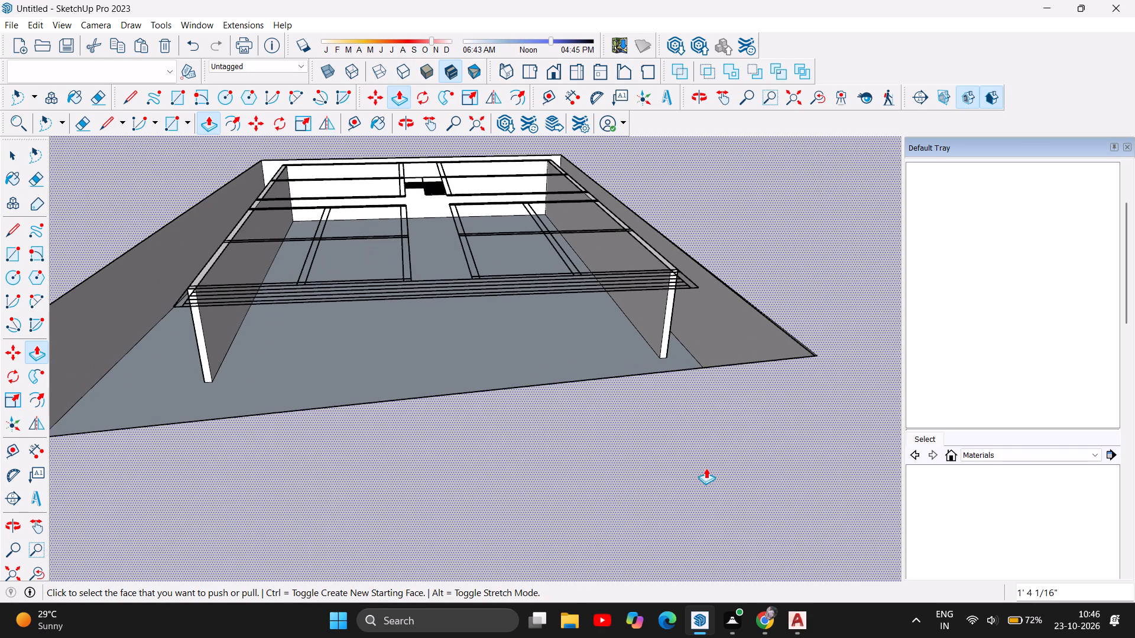
scroll(601, 482, down, 11)
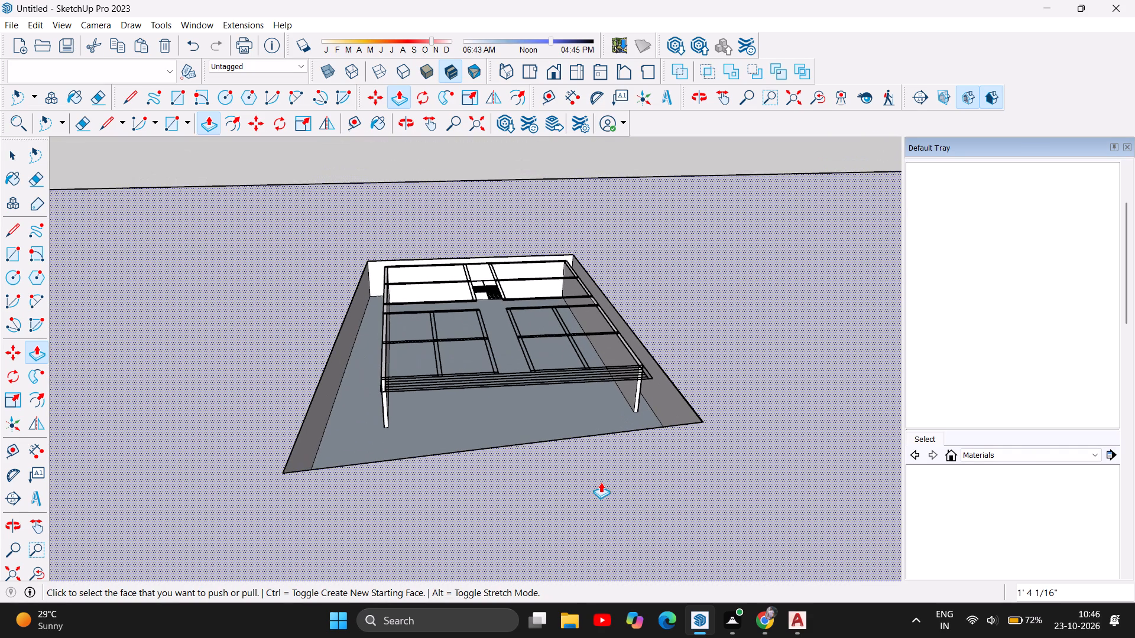
scroll(774, 207, up, 4)
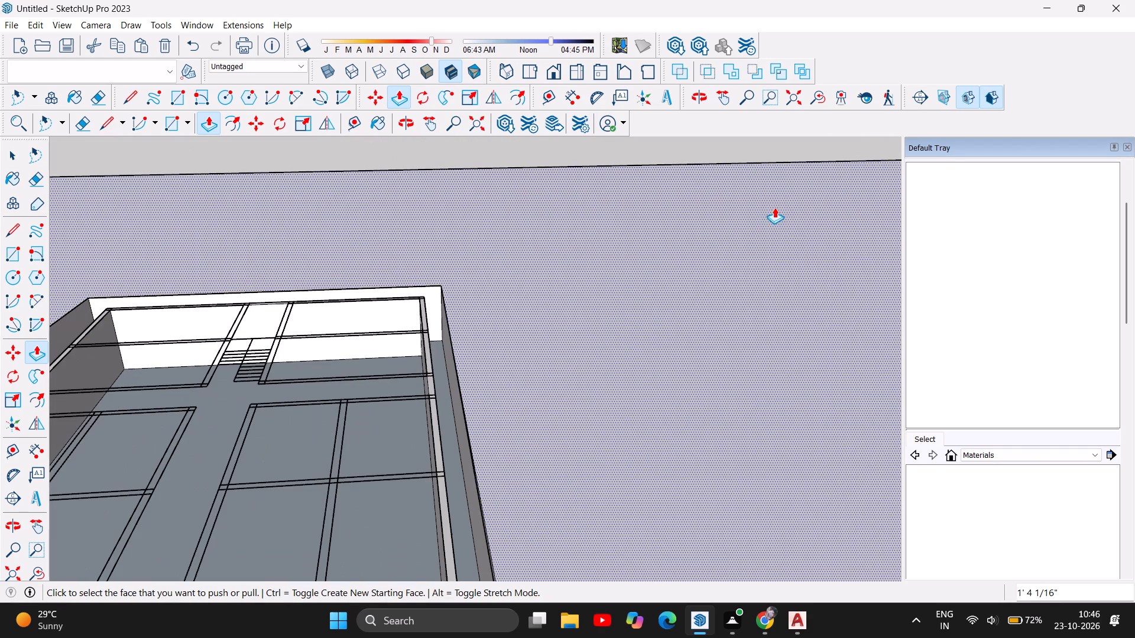
scroll(698, 252, down, 3)
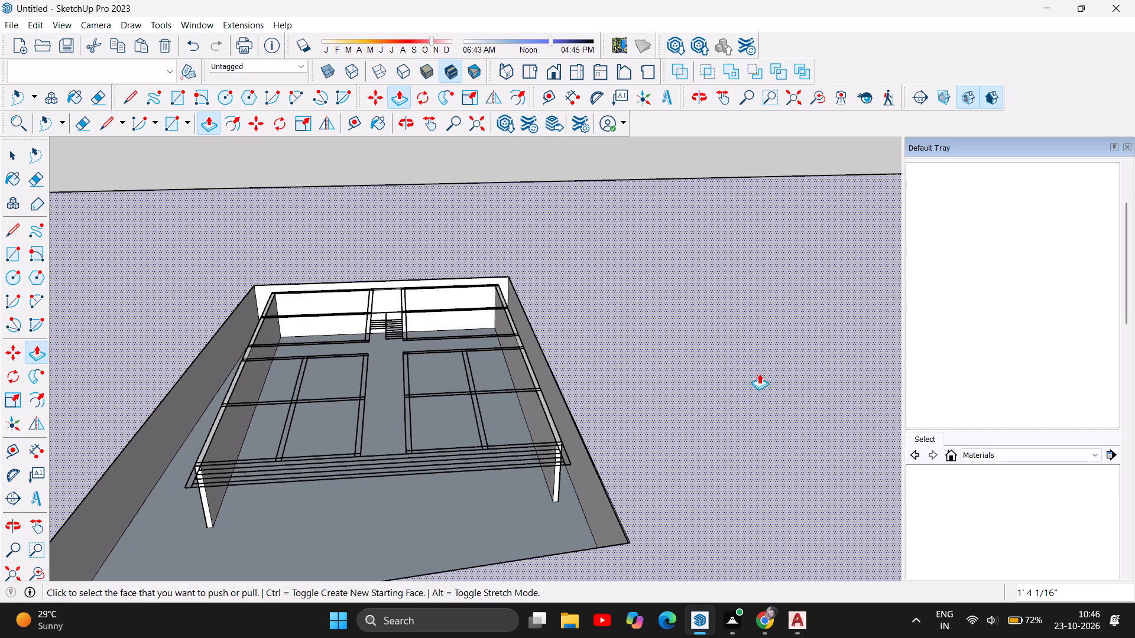
scroll(314, 529, up, 7)
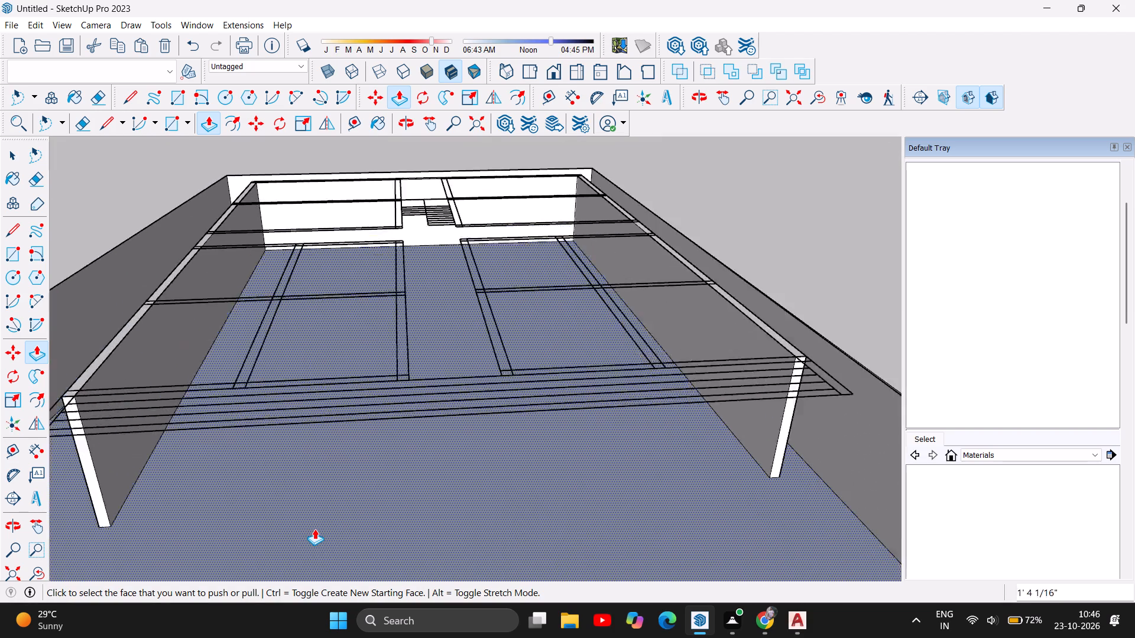
scroll(314, 529, up, 4)
scroll(357, 457, down, 10)
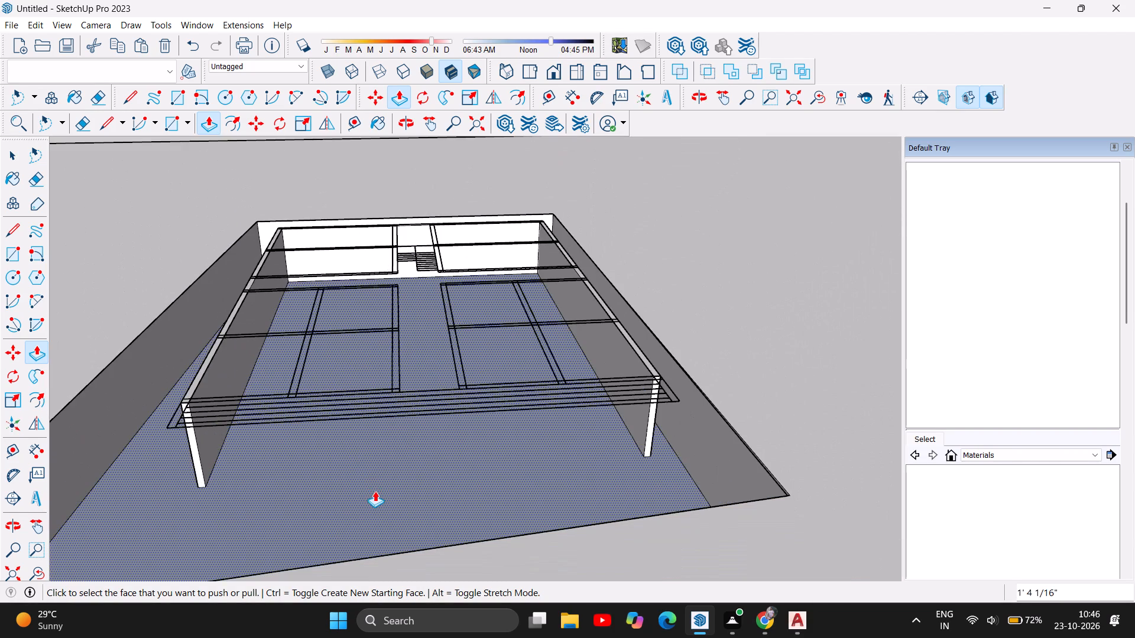
scroll(375, 491, up, 3)
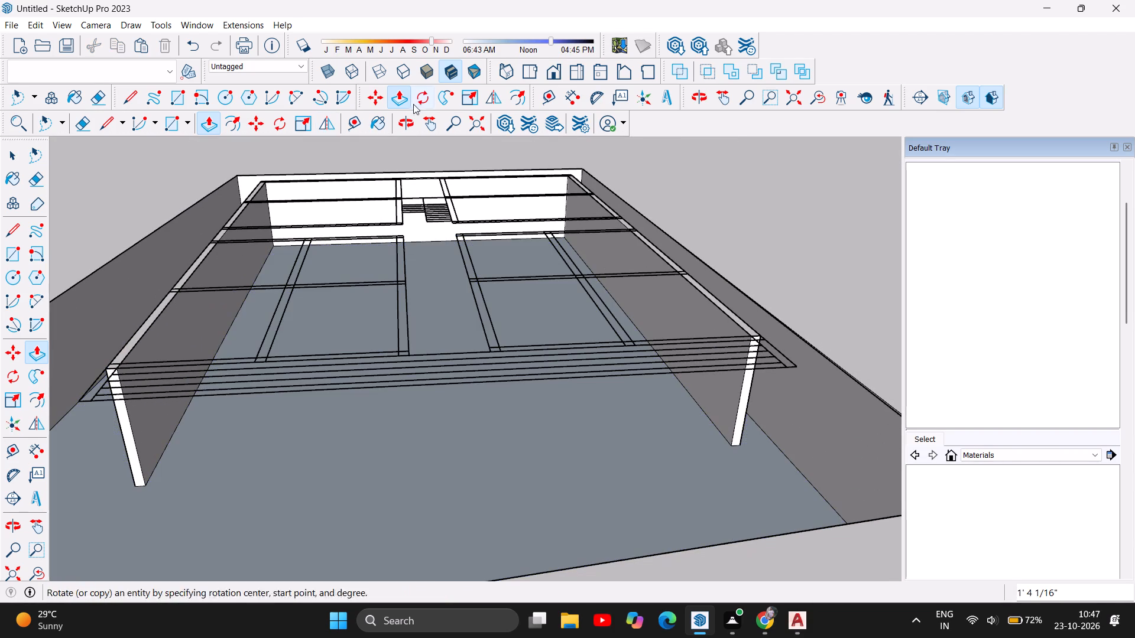
Draw a line about 46' 10 9/16" long on the ground between the inner base corners of the two side walls' front ends.
click(402, 124)
drag(472, 432, 457, 430)
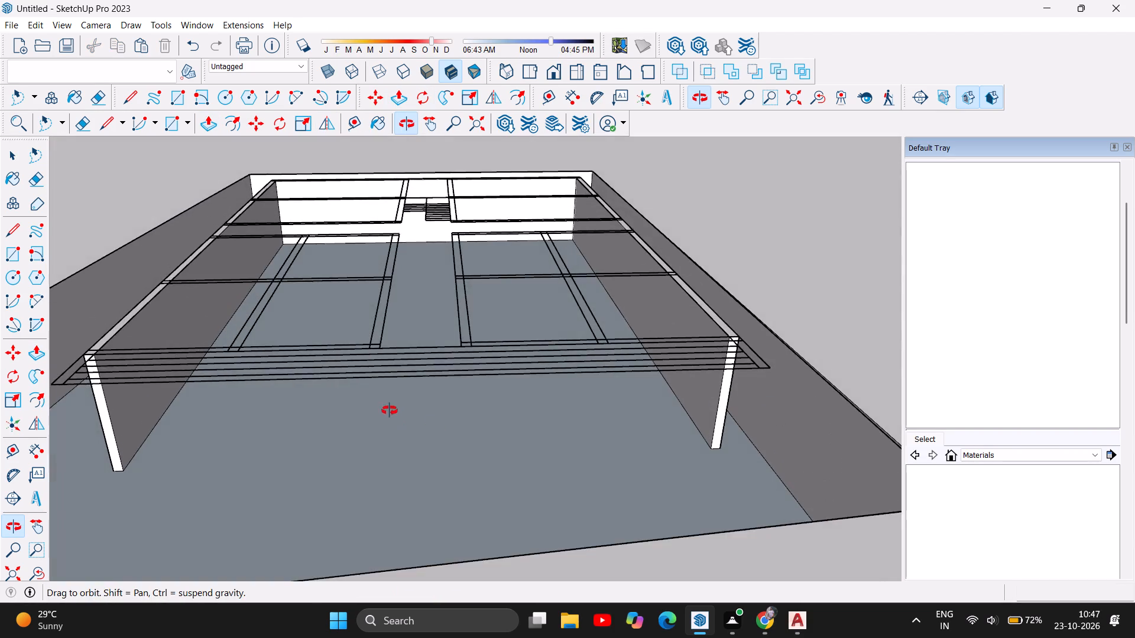
scroll(391, 408, up, 7)
scroll(440, 356, down, 5)
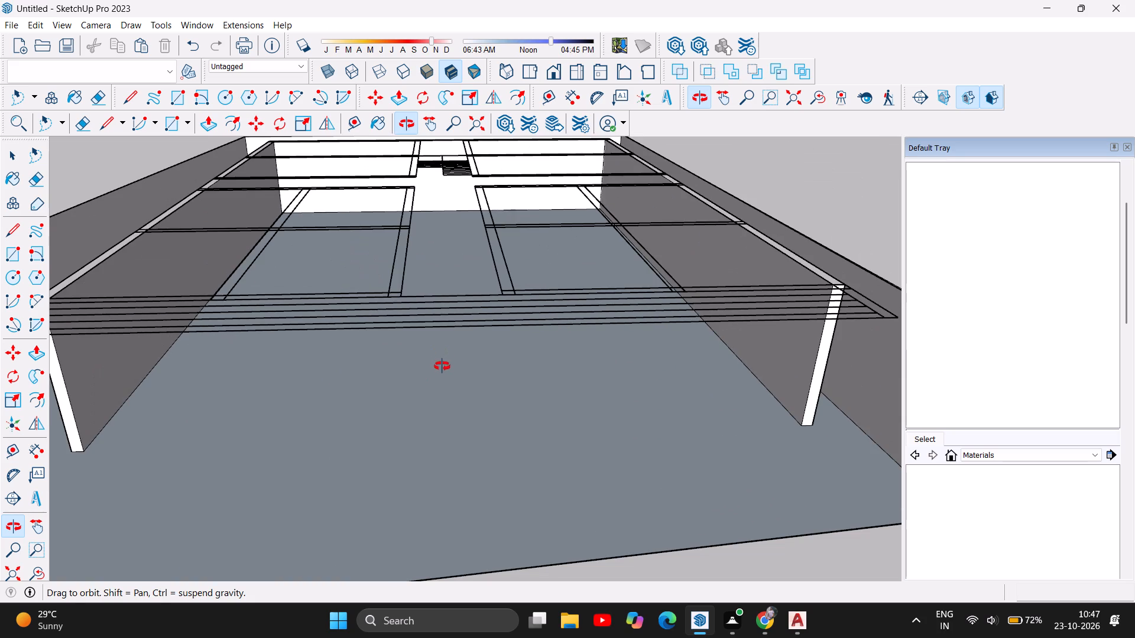
scroll(461, 350, down, 1)
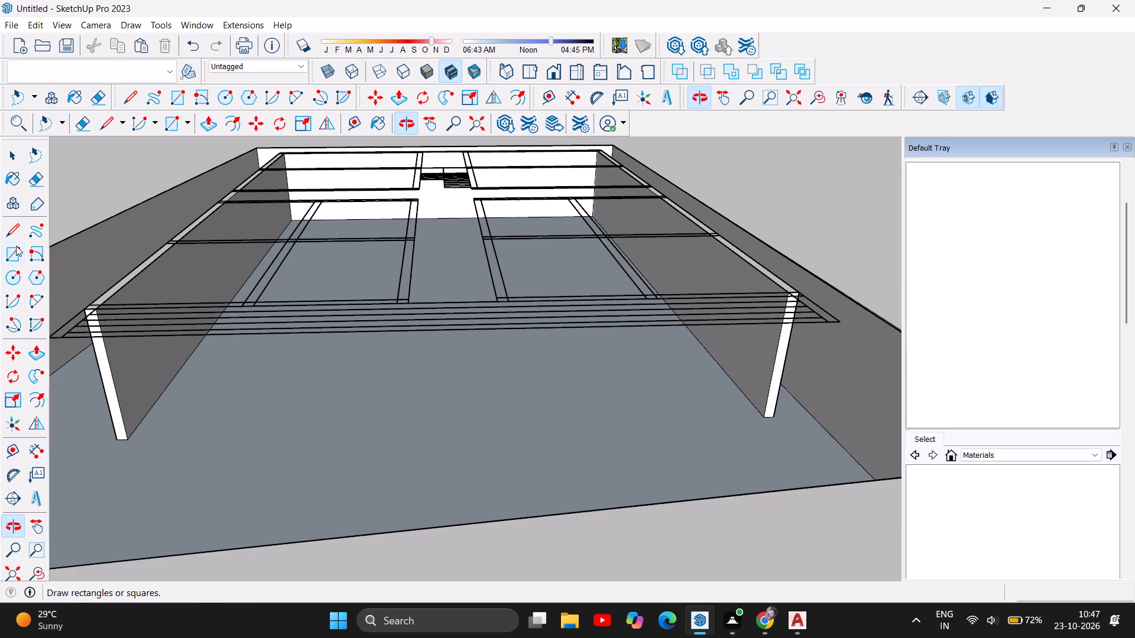
click(12, 259)
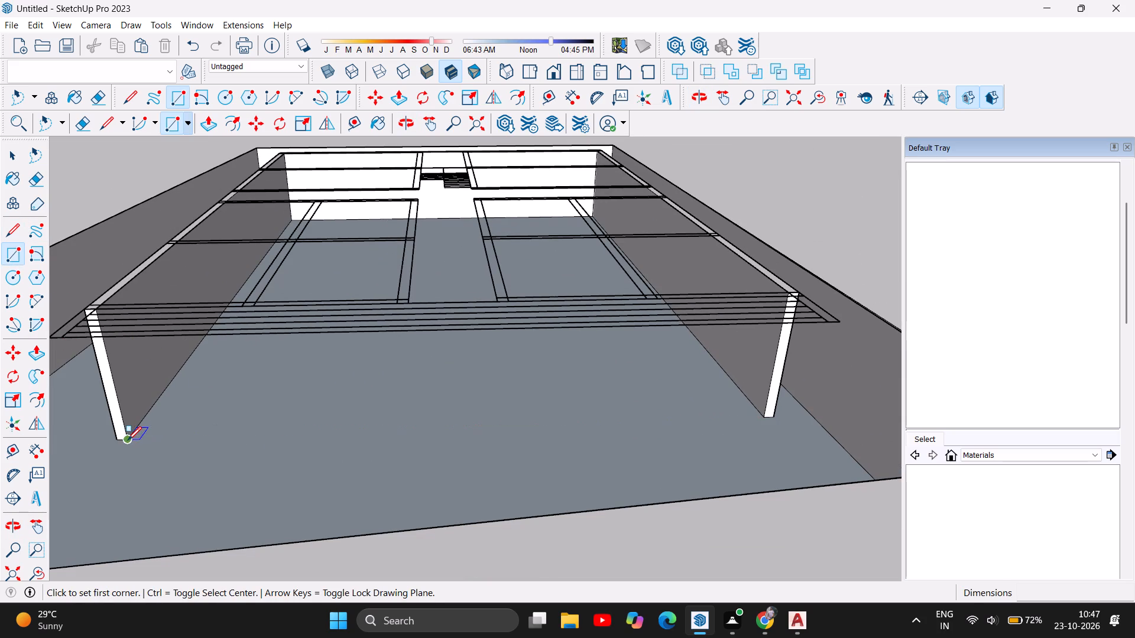
click(10, 229)
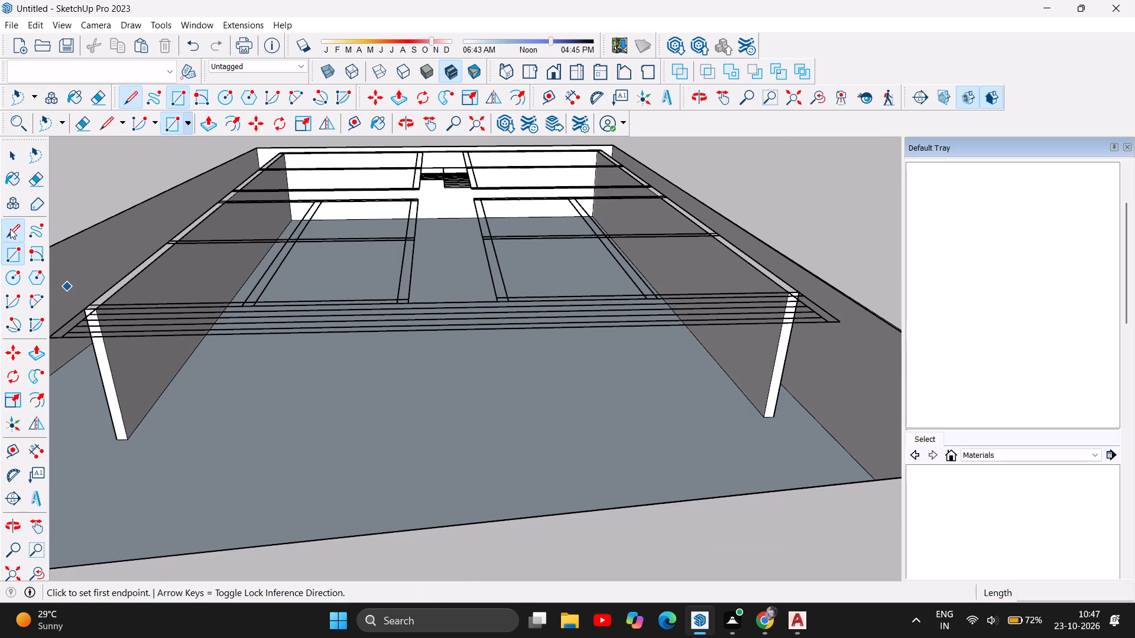
click(128, 441)
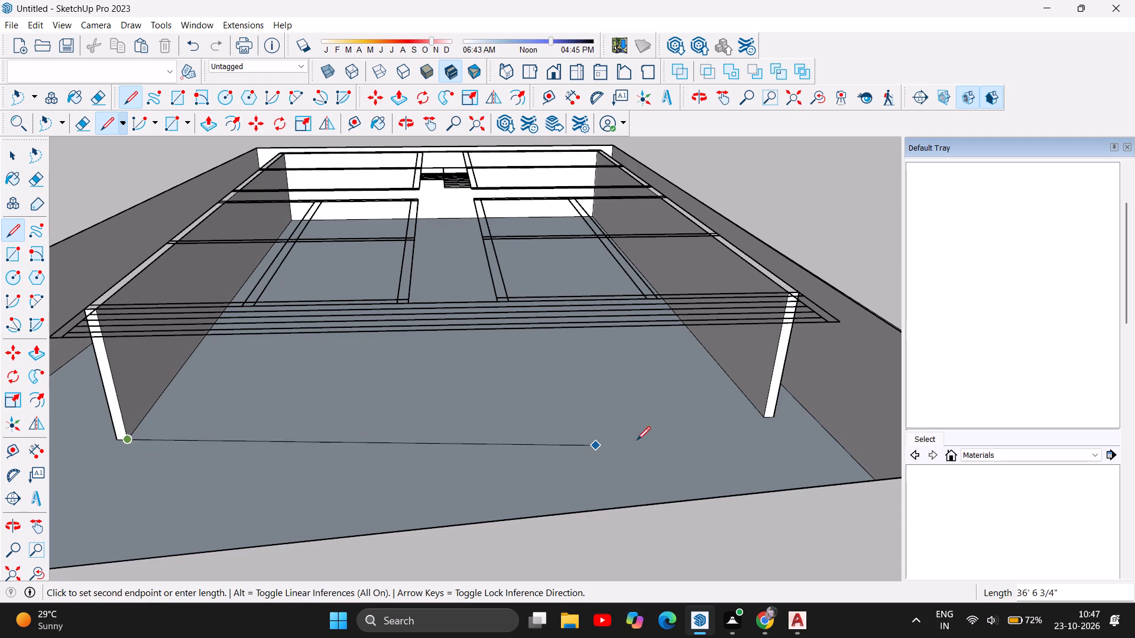
click(767, 418)
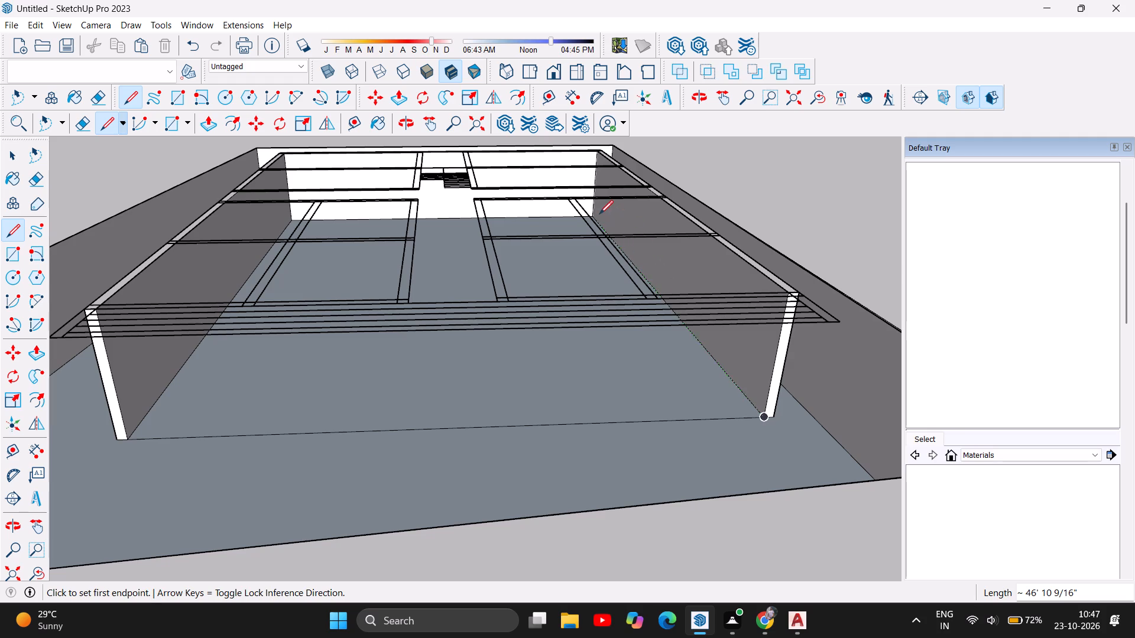
Draw a line about 46' 10 1/2" long on the ground along the back wall's base, between its two inner corners.
scroll(598, 213, up, 11)
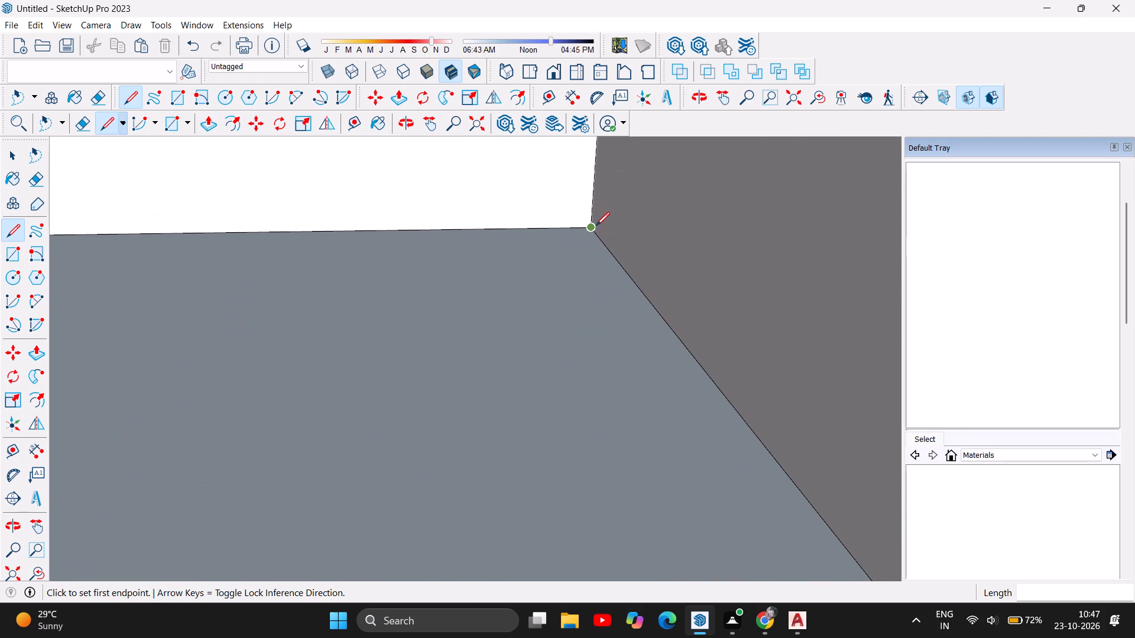
click(592, 224)
scroll(518, 226, down, 9)
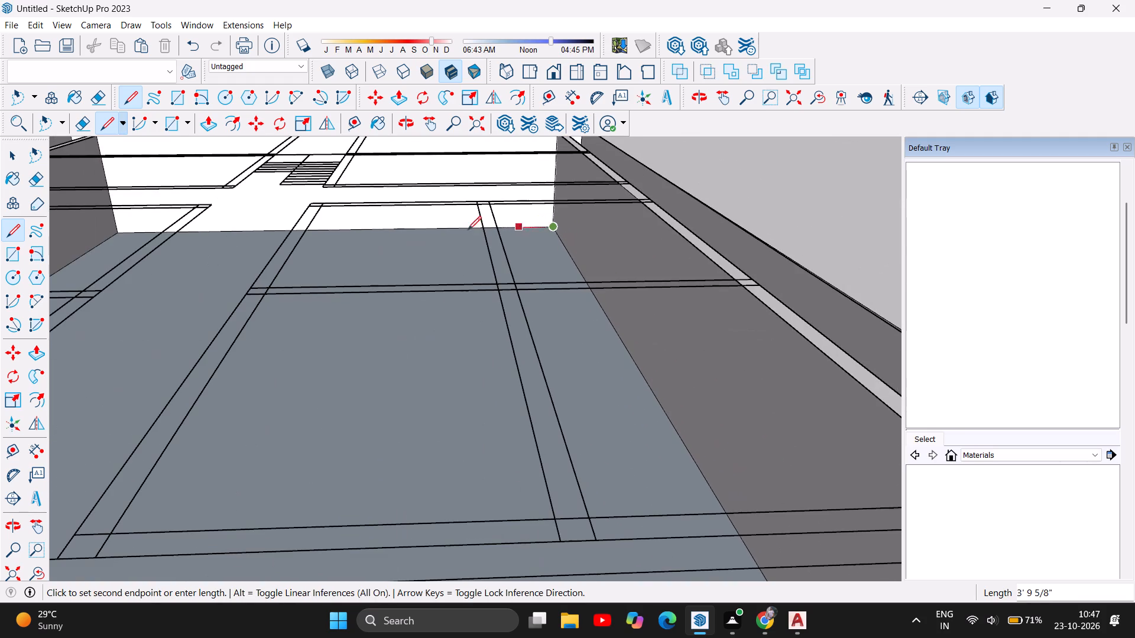
scroll(328, 220, down, 4)
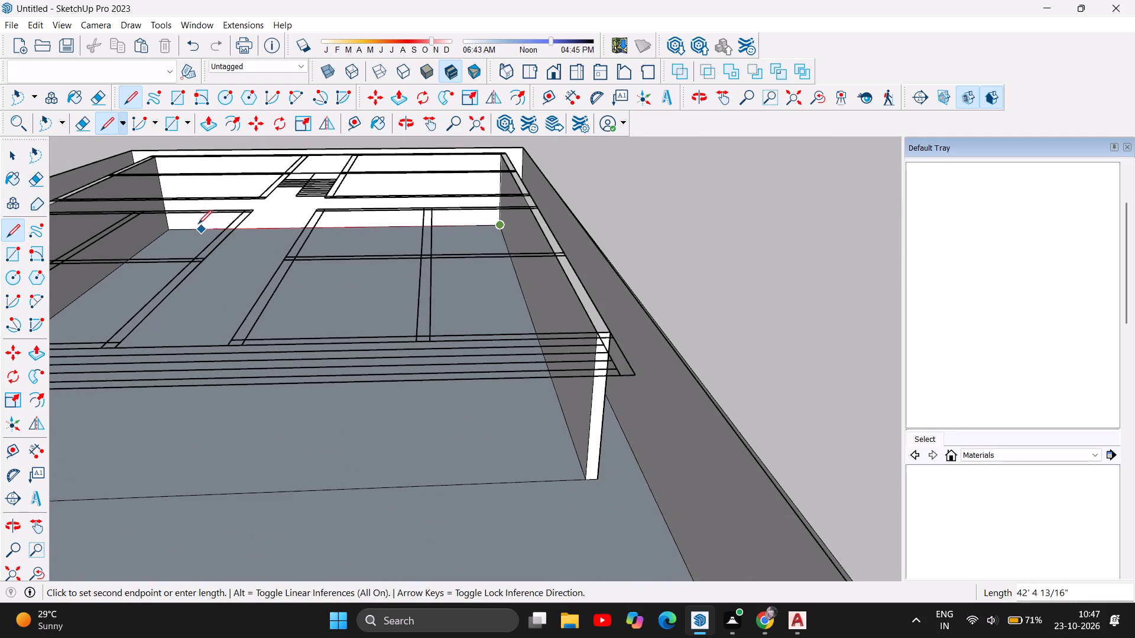
scroll(186, 222, up, 6)
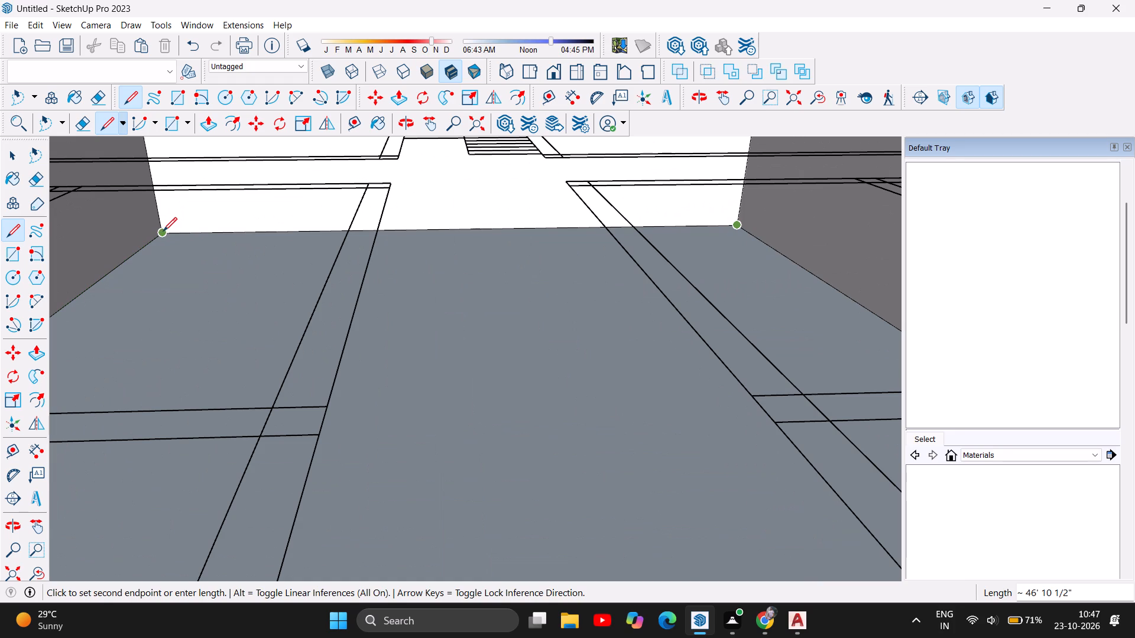
click(167, 230)
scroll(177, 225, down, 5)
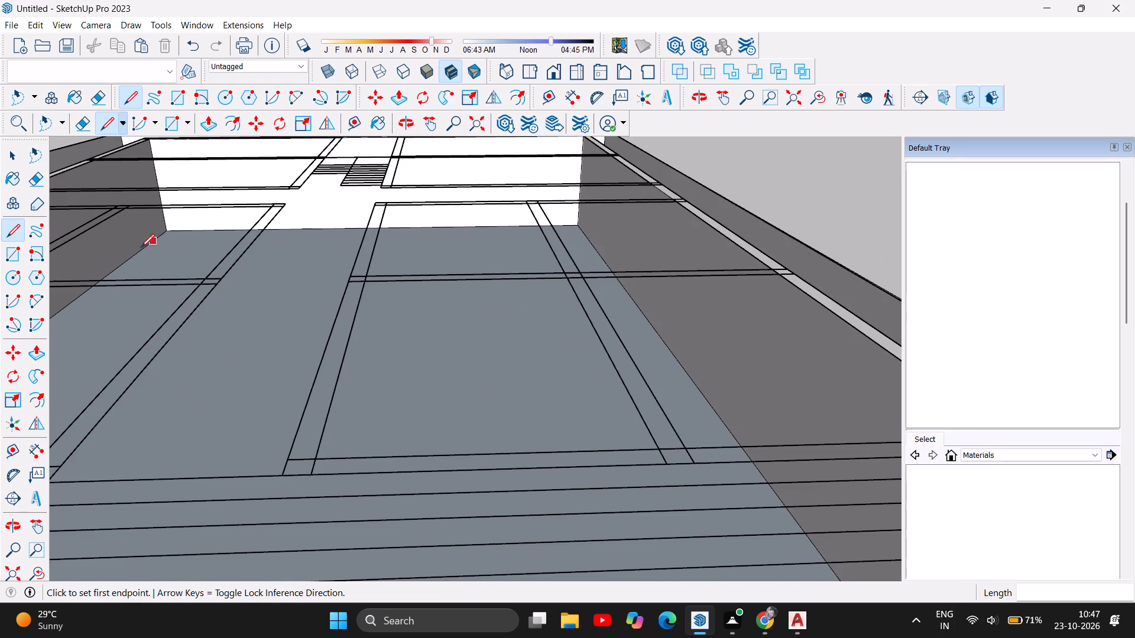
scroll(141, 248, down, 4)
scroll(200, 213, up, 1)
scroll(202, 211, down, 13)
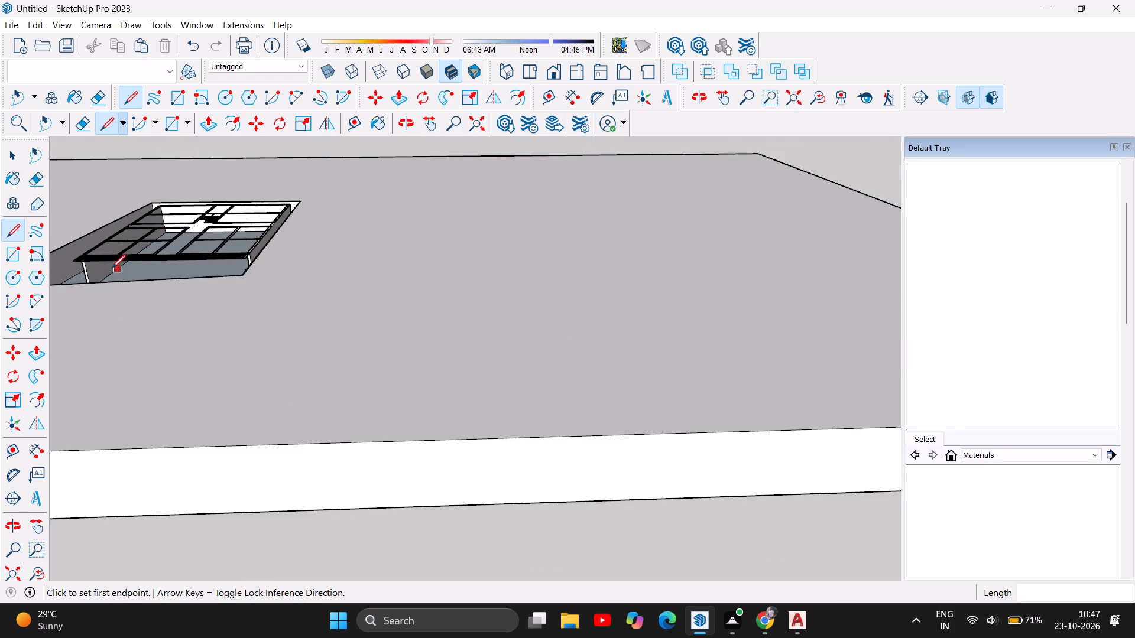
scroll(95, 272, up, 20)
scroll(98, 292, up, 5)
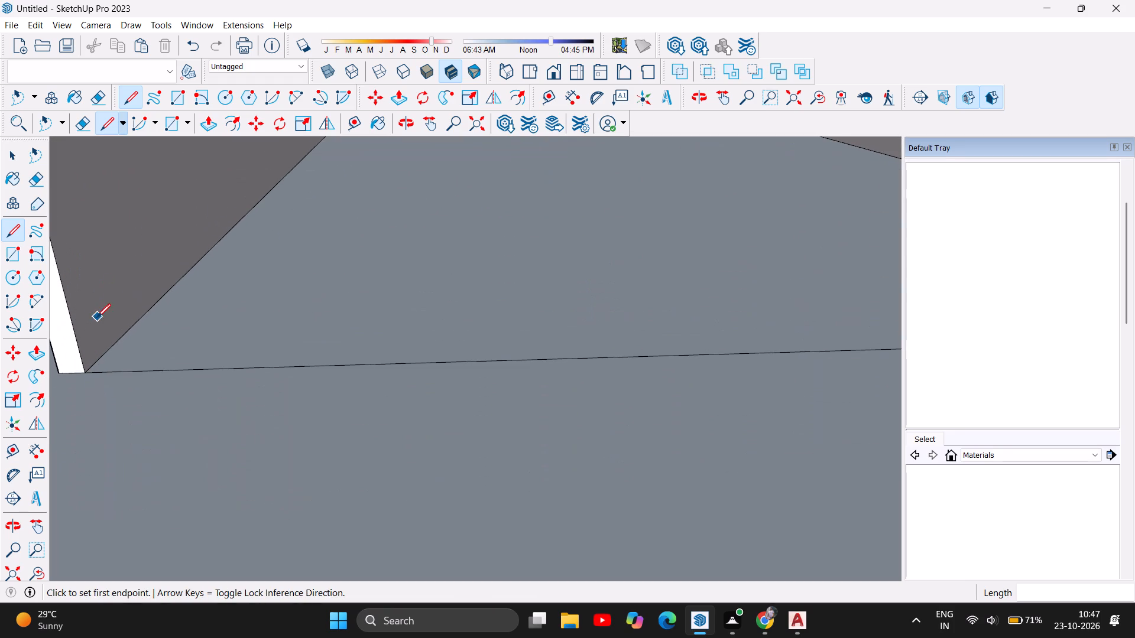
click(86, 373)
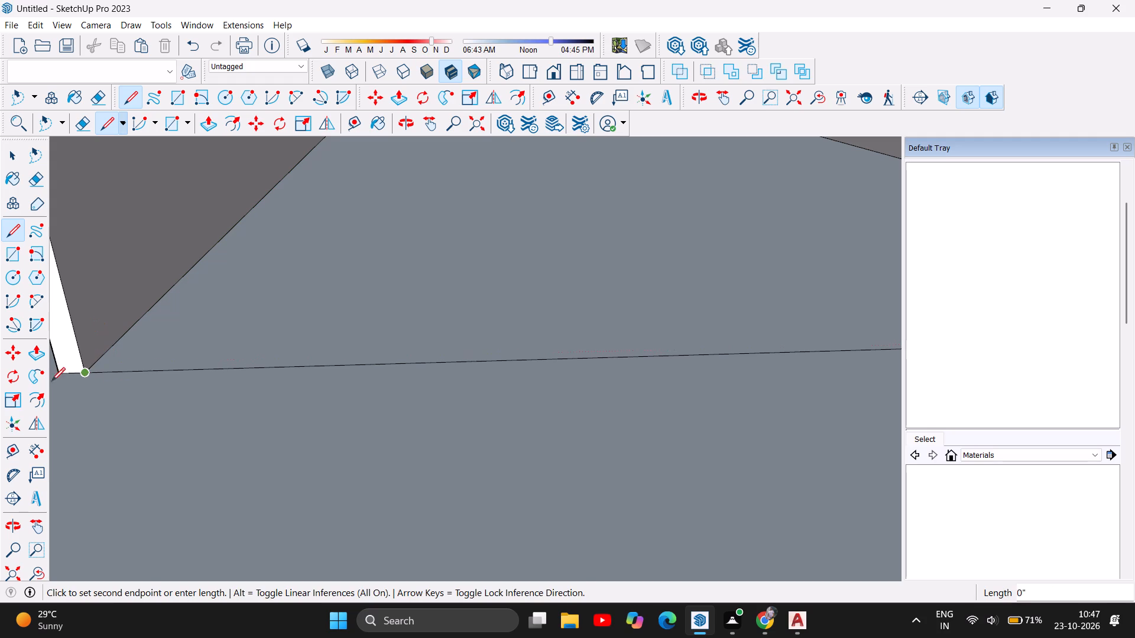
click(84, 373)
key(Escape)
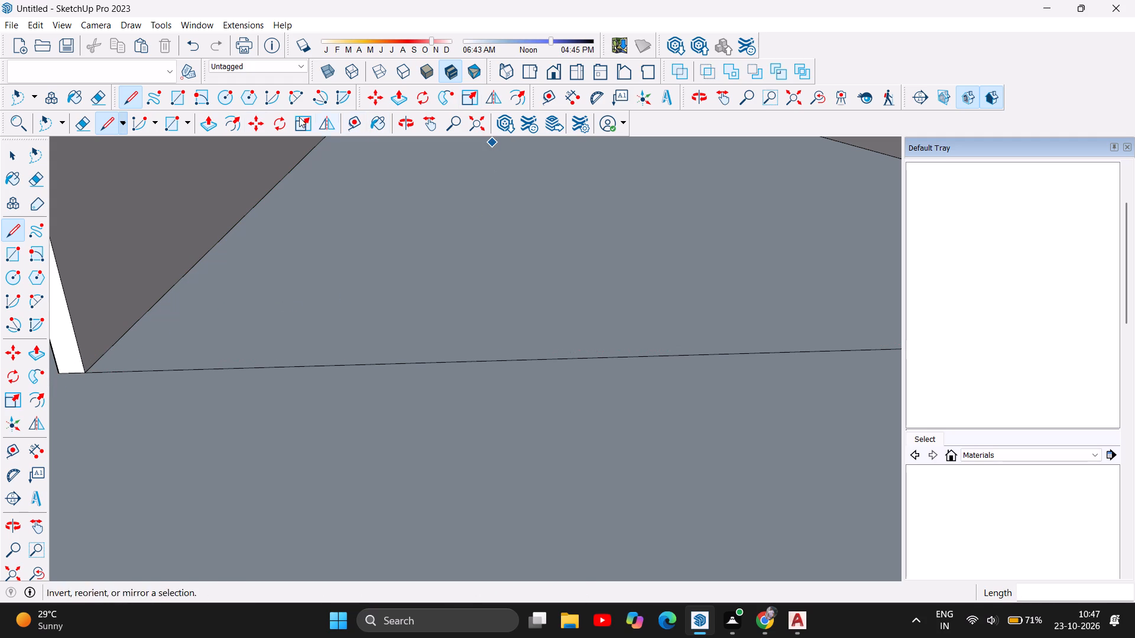
Push/Pull the floor face enclosed by the exterior walls up by about 4 5/16".
click(210, 123)
drag(351, 250, 352, 246)
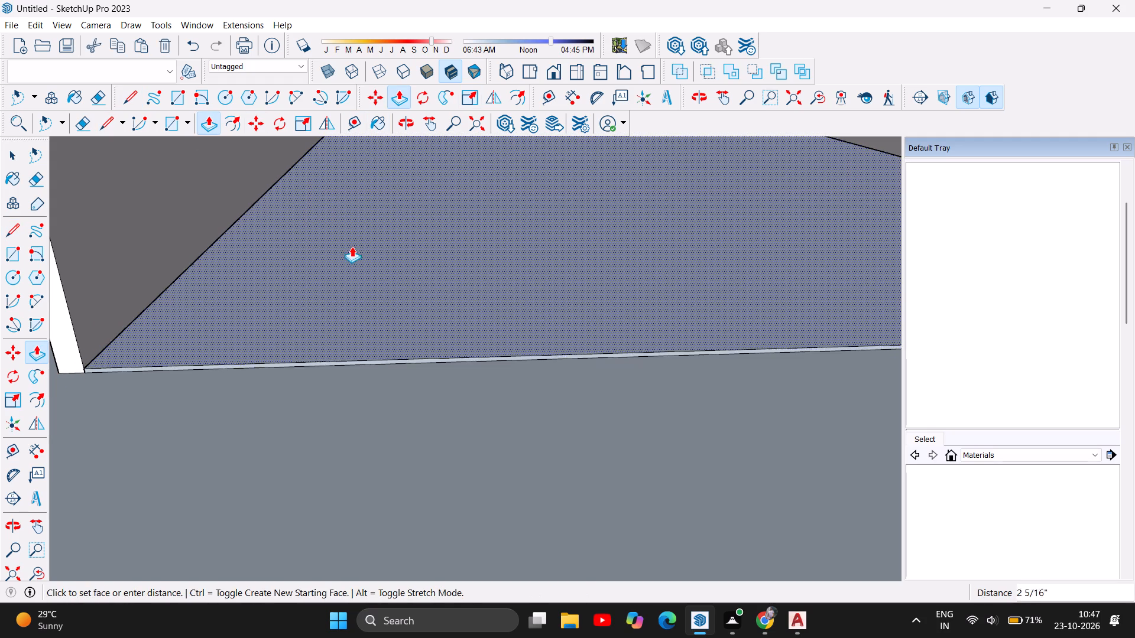
drag(352, 246, 351, 243)
Examine the whole building and its raised floor between the exterior walls from above, the front and the side.
scroll(362, 339, down, 5)
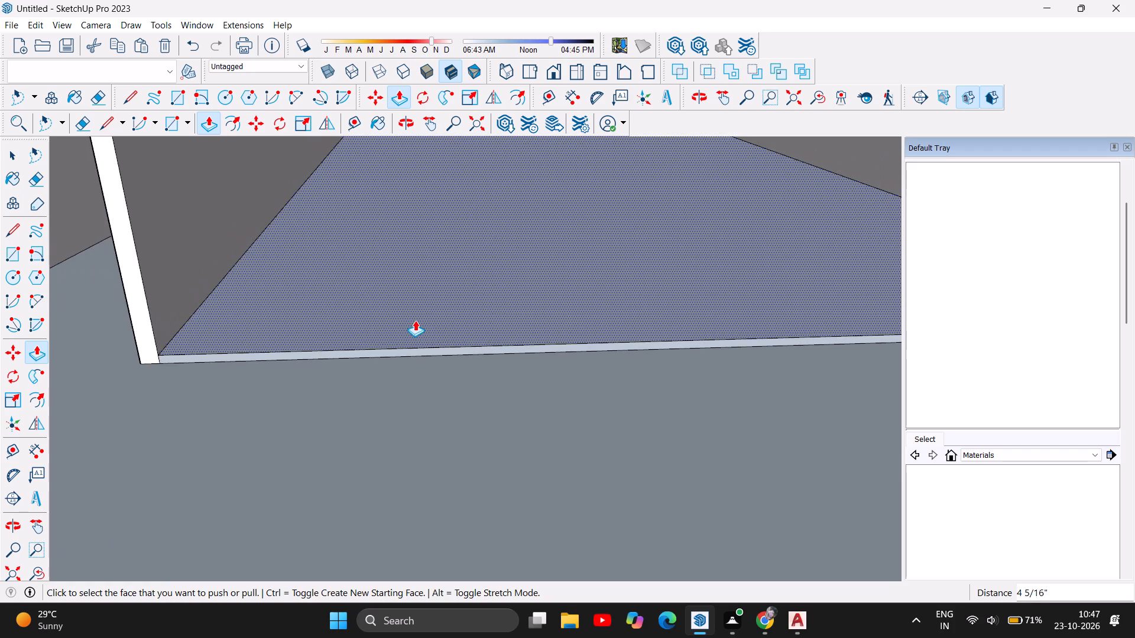
scroll(420, 320, down, 15)
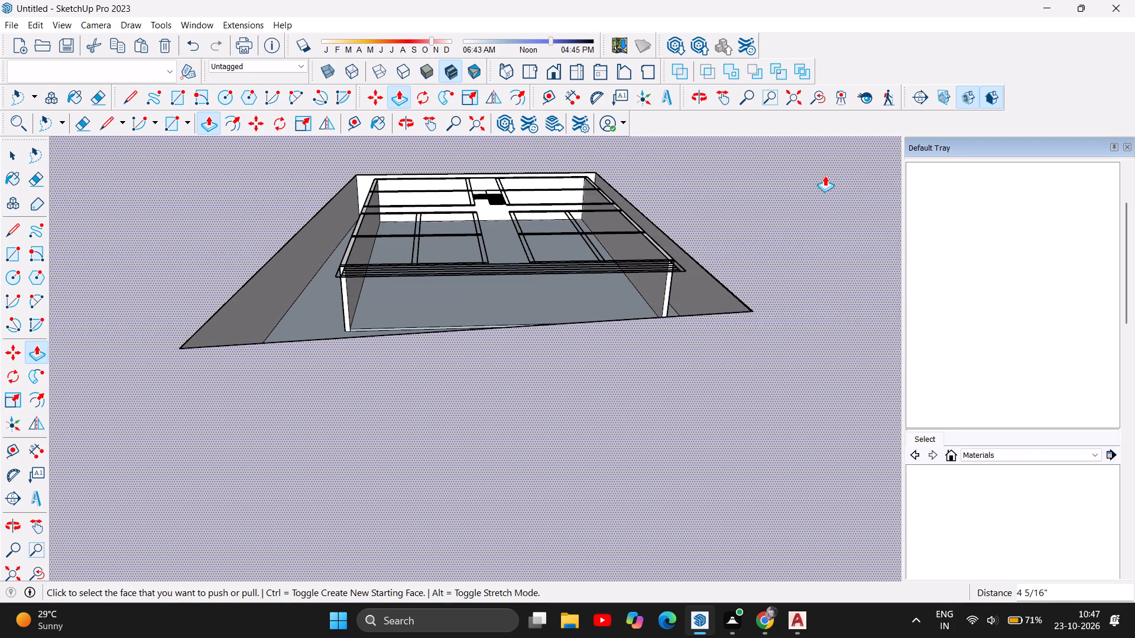
click(405, 130)
drag(570, 298, 557, 362)
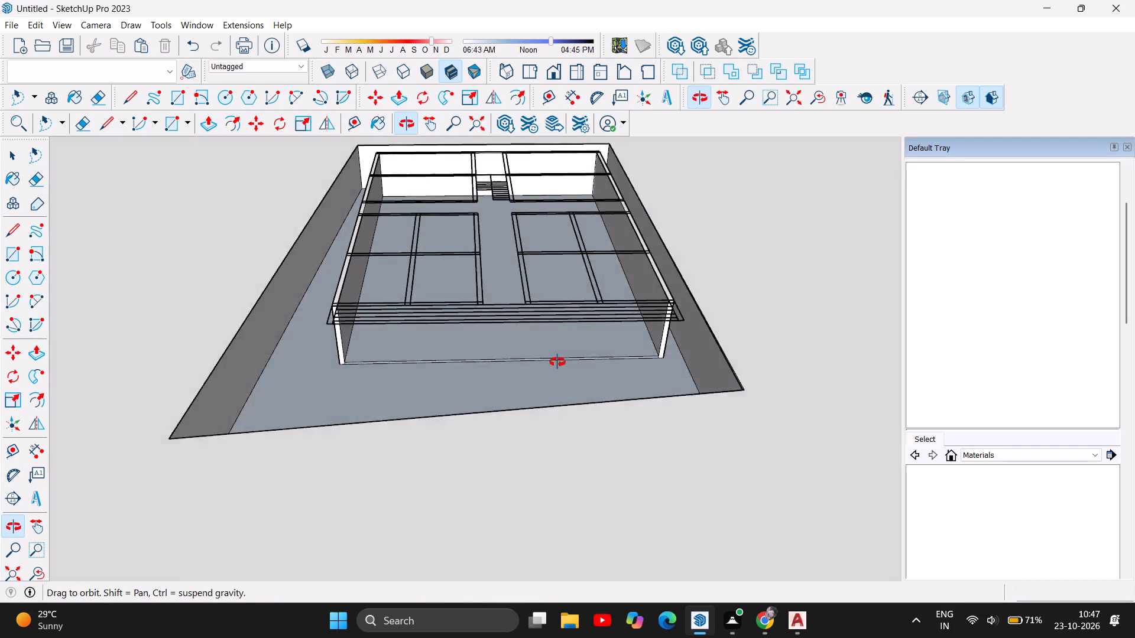
drag(557, 362, 539, 439)
scroll(489, 443, down, 5)
drag(533, 424, 526, 363)
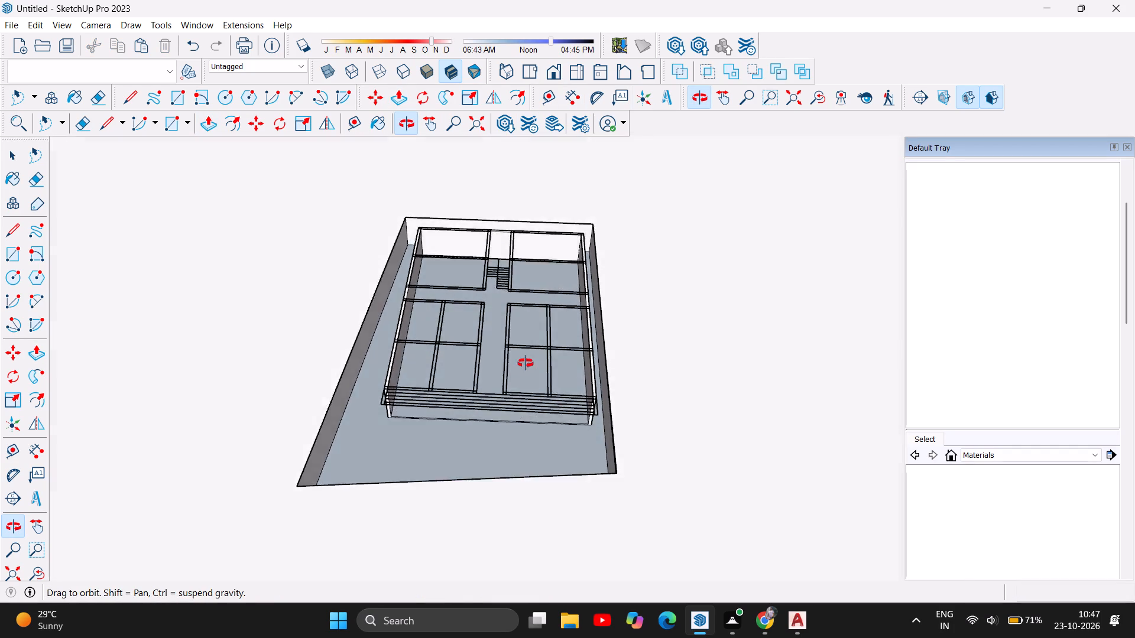
drag(526, 363, 277, 262)
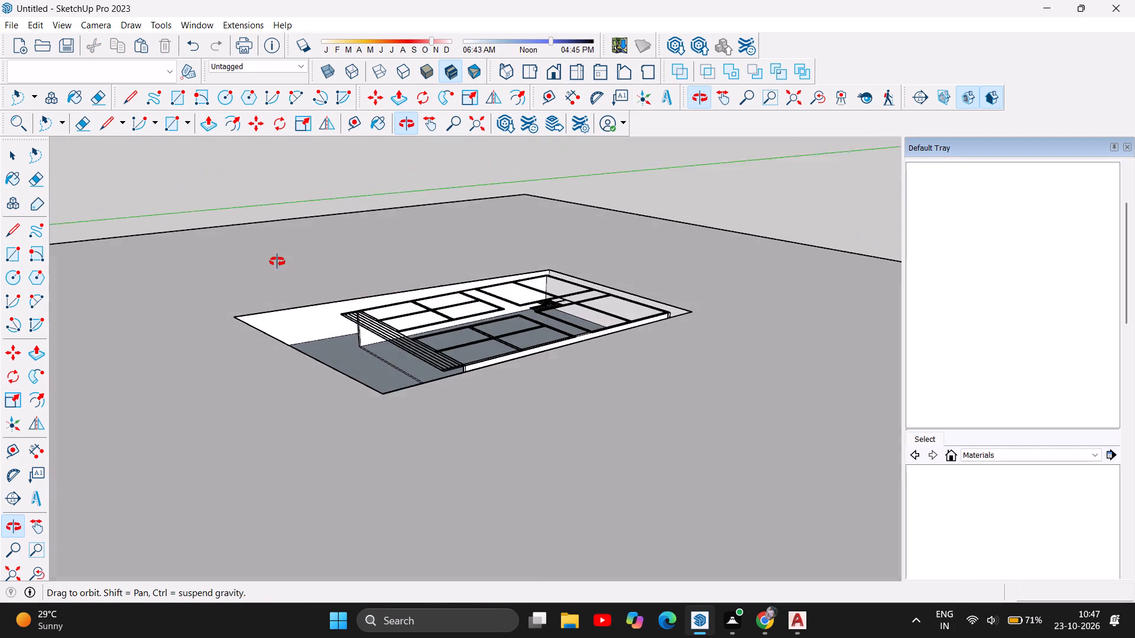
drag(277, 262, 569, 269)
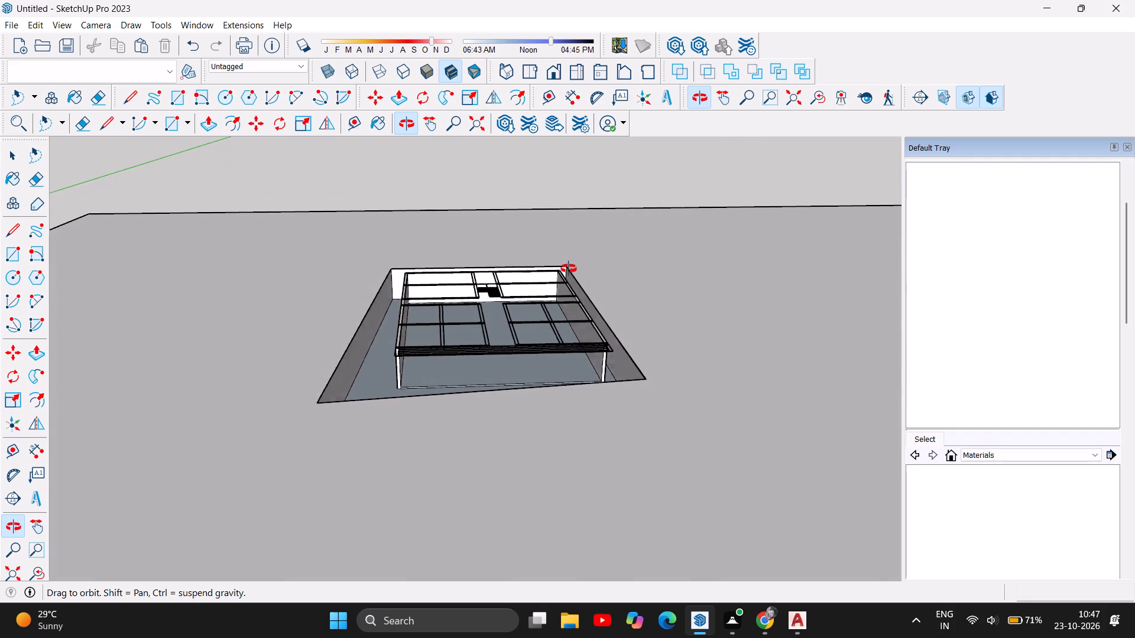
drag(569, 269, 573, 269)
drag(593, 417, 537, 442)
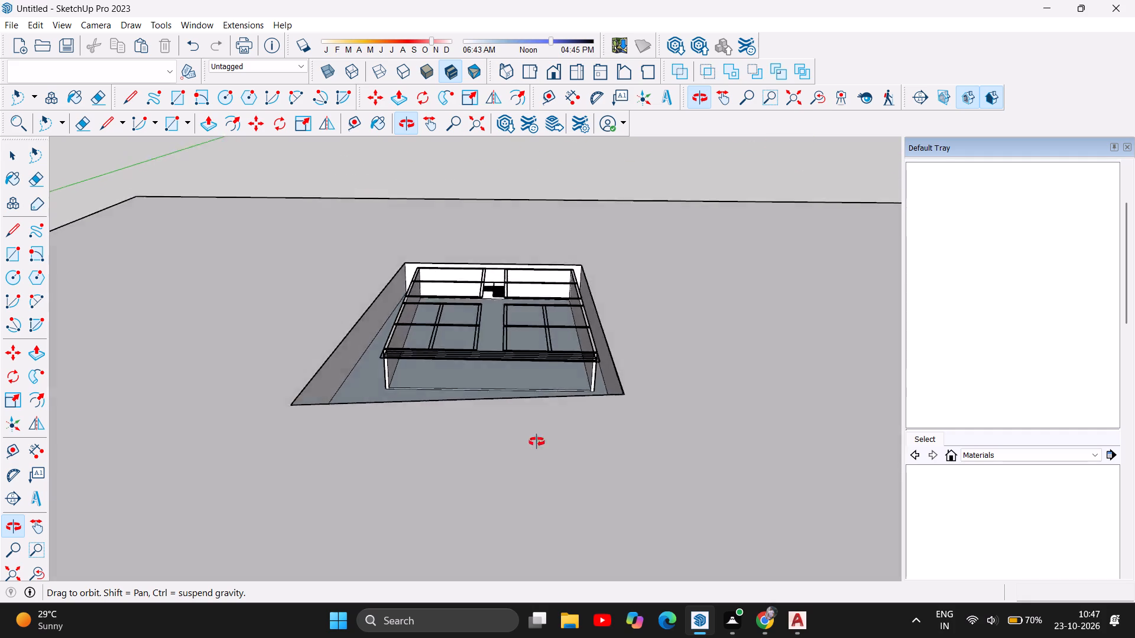
drag(537, 442, 514, 550)
Examine the raised floor's front edge between the side walls' front ends and the plan lines above it from several angles.
scroll(514, 496, up, 4)
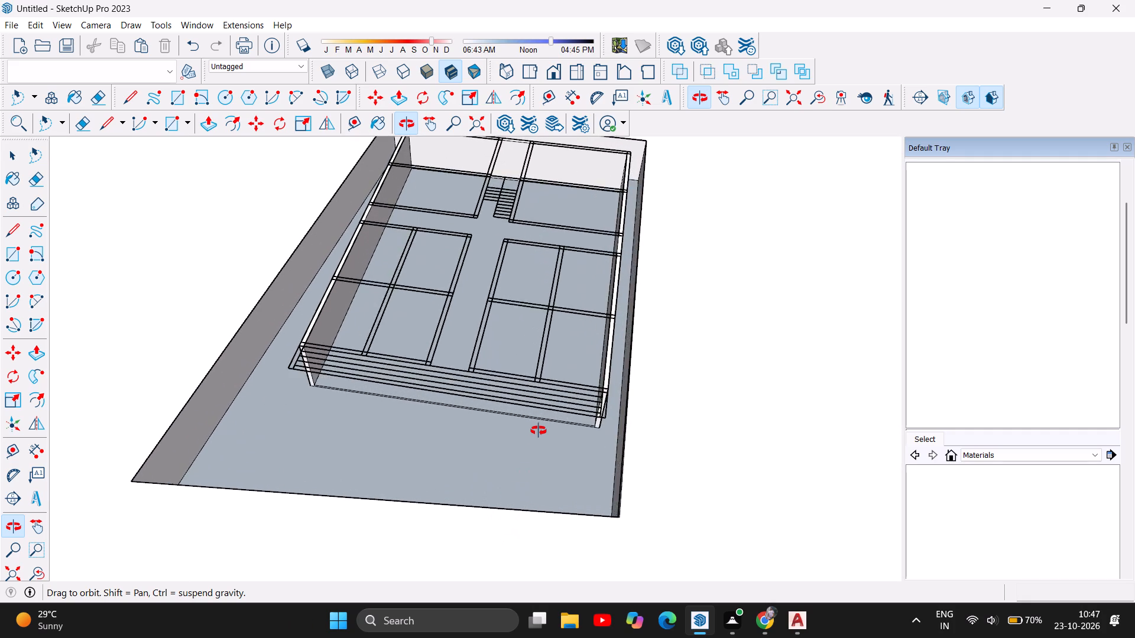
scroll(539, 431, up, 4)
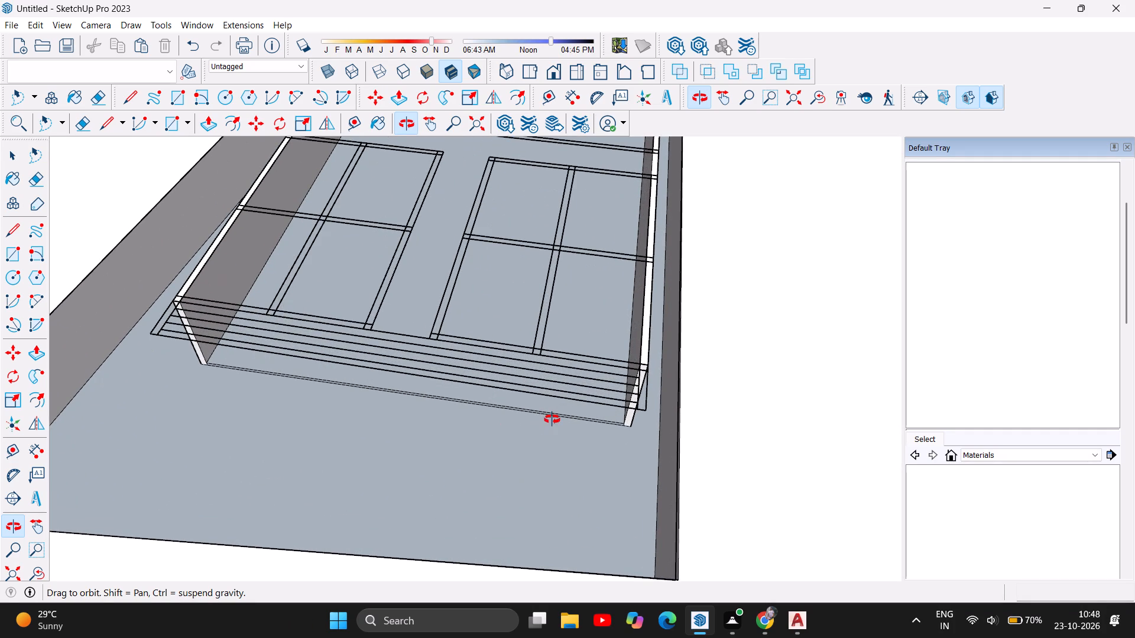
scroll(556, 422, down, 2)
drag(429, 483, 518, 490)
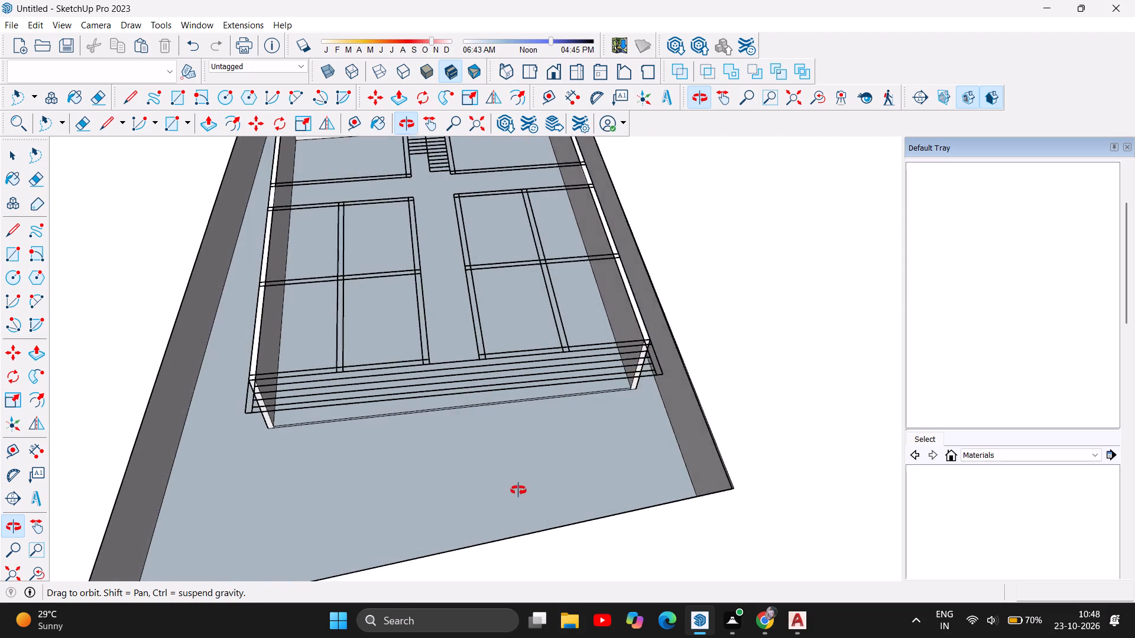
drag(518, 490, 611, 477)
drag(481, 488, 546, 479)
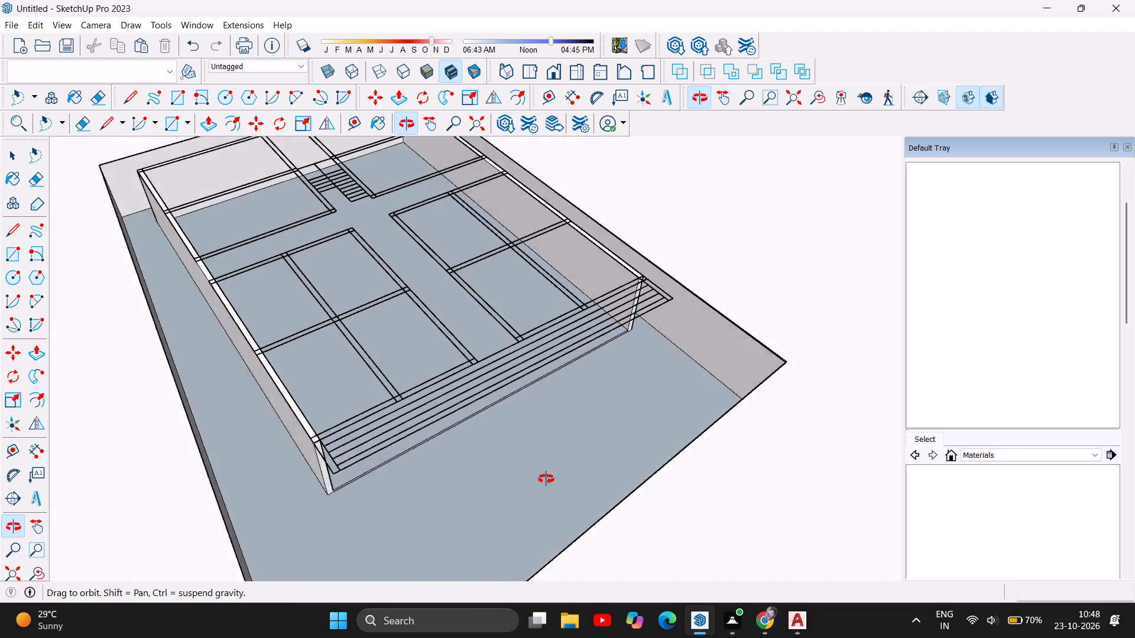
drag(546, 479, 764, 445)
scroll(597, 414, up, 5)
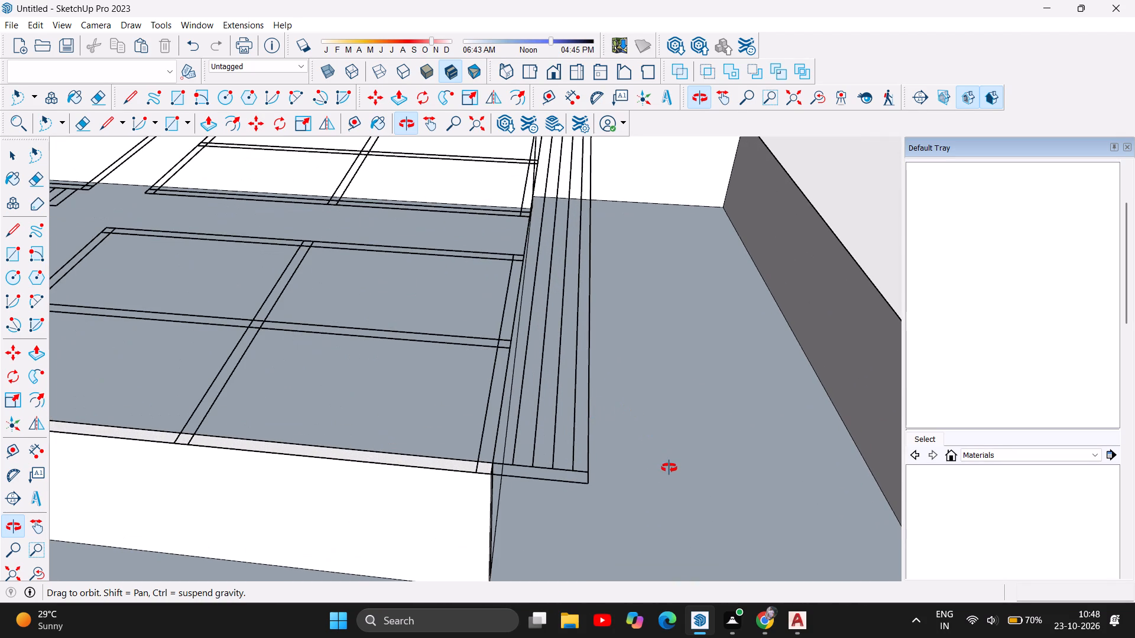
drag(669, 468, 605, 484)
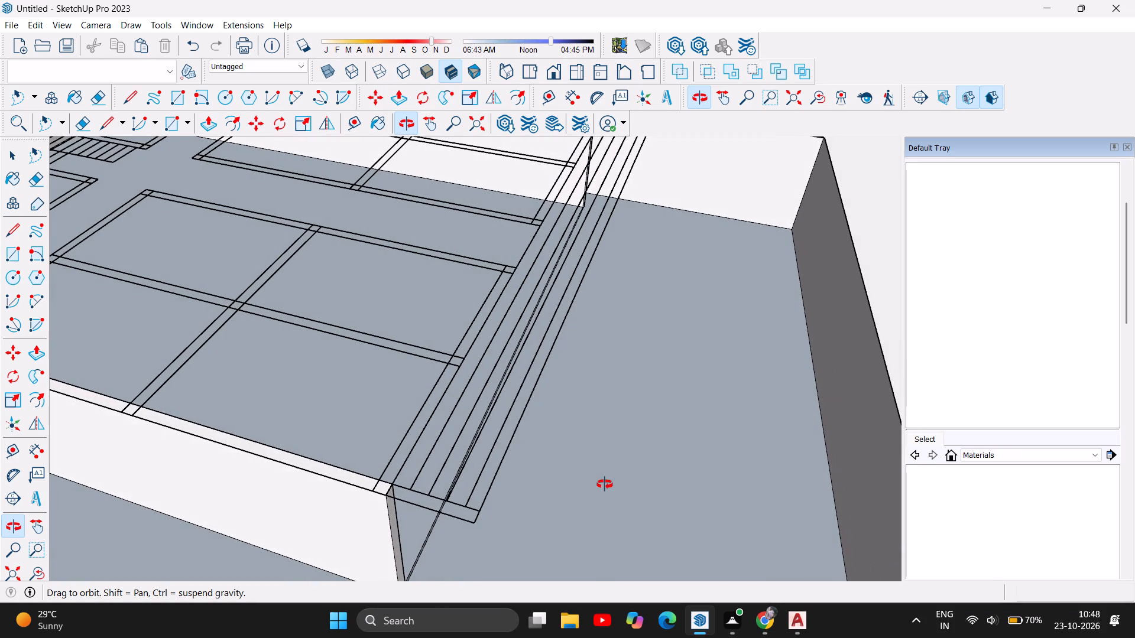
drag(605, 484, 198, 496)
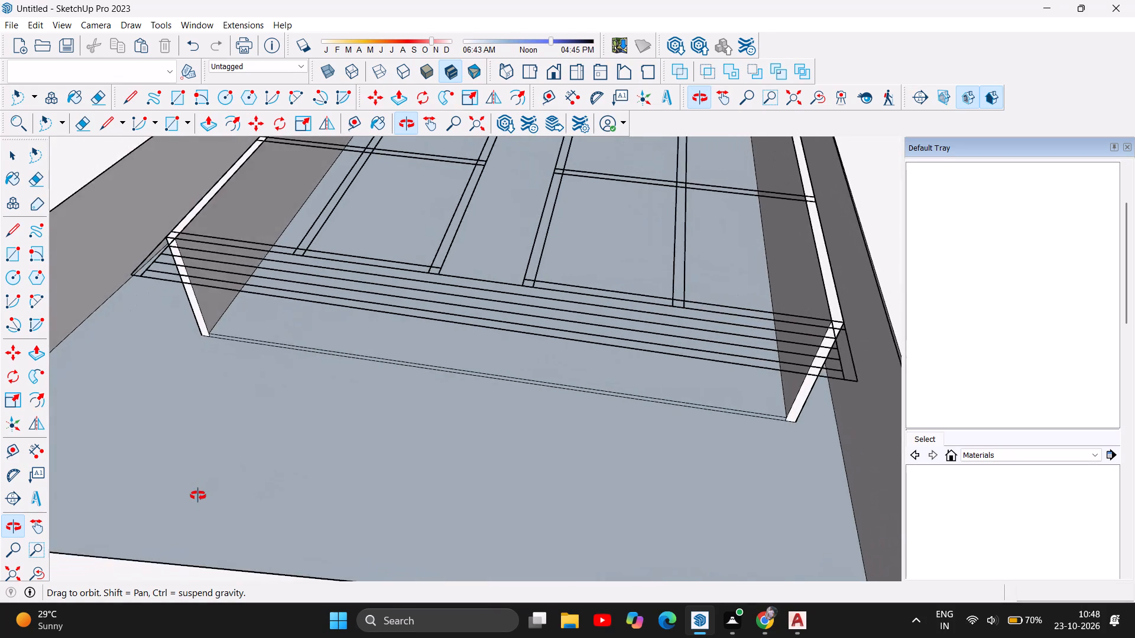
drag(198, 496, 206, 565)
drag(384, 425, 523, 520)
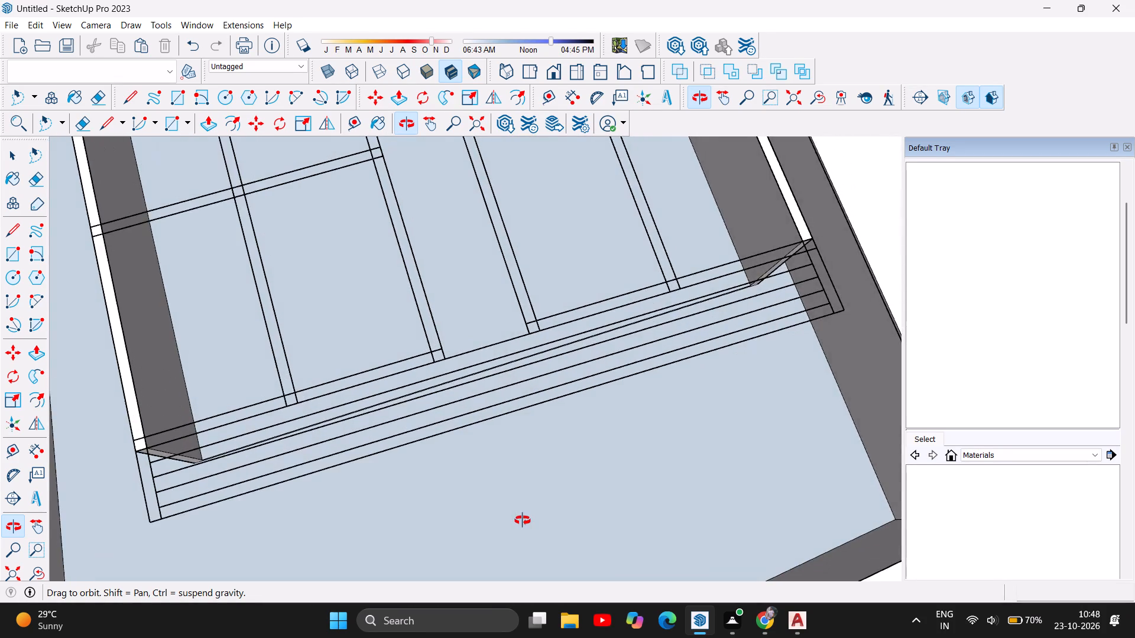
drag(523, 520, 528, 347)
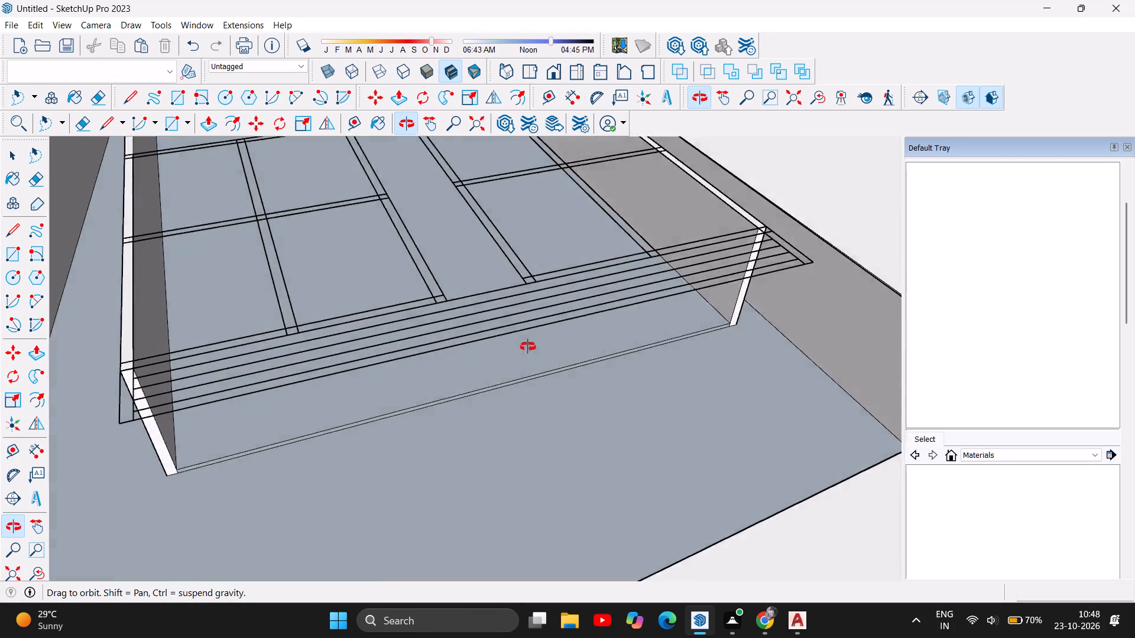
drag(528, 347, 310, 379)
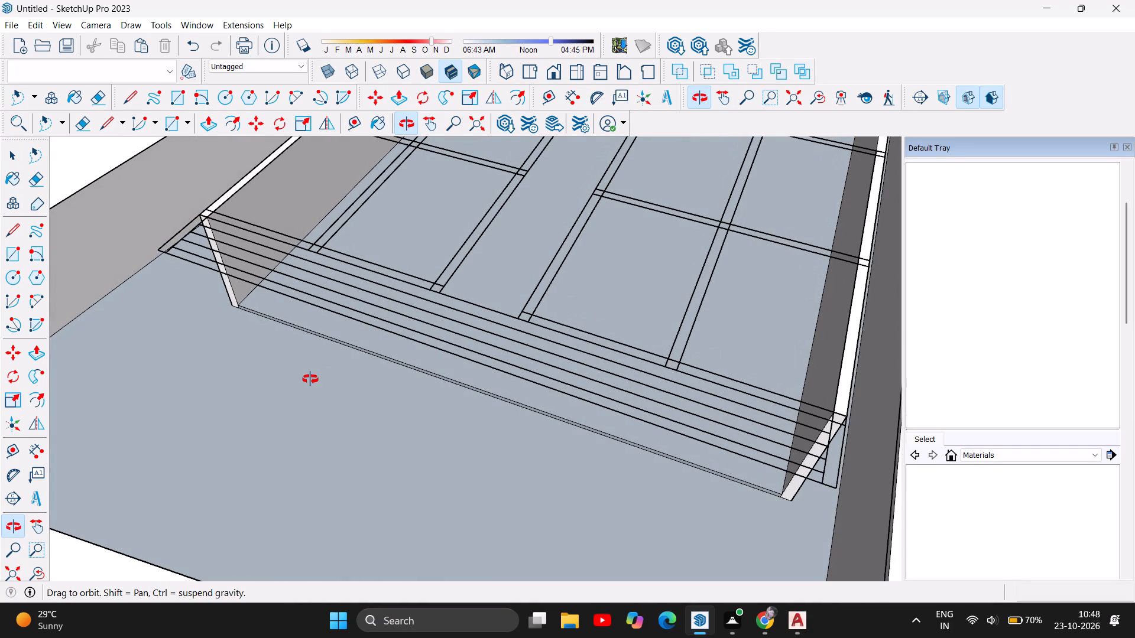
drag(310, 379, 731, 359)
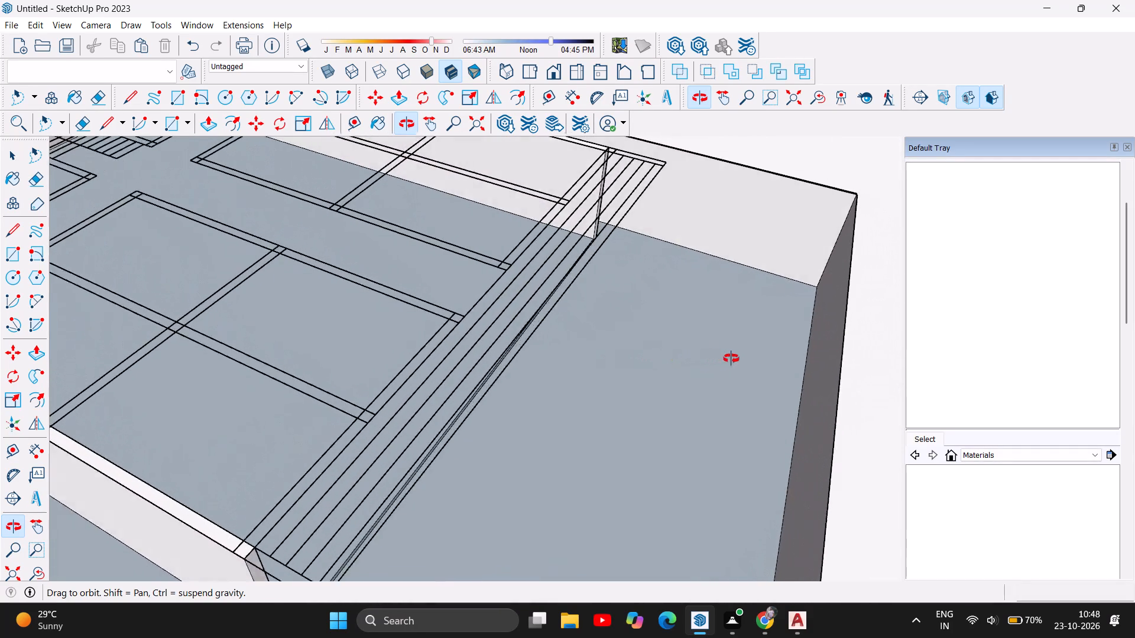
drag(731, 359, 780, 357)
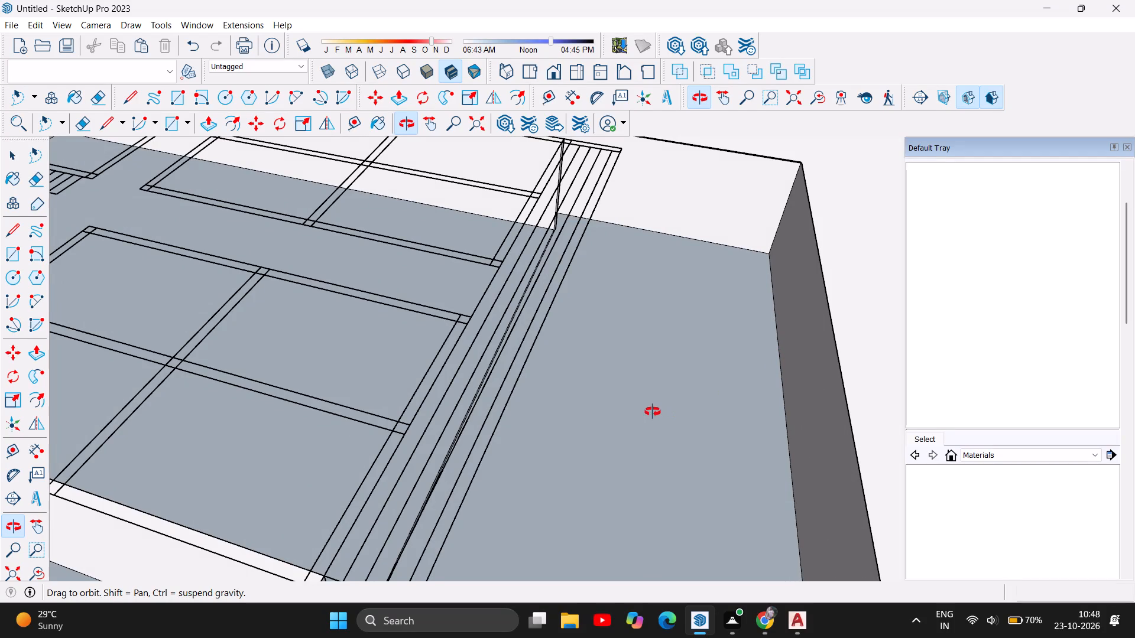
drag(652, 411, 773, 386)
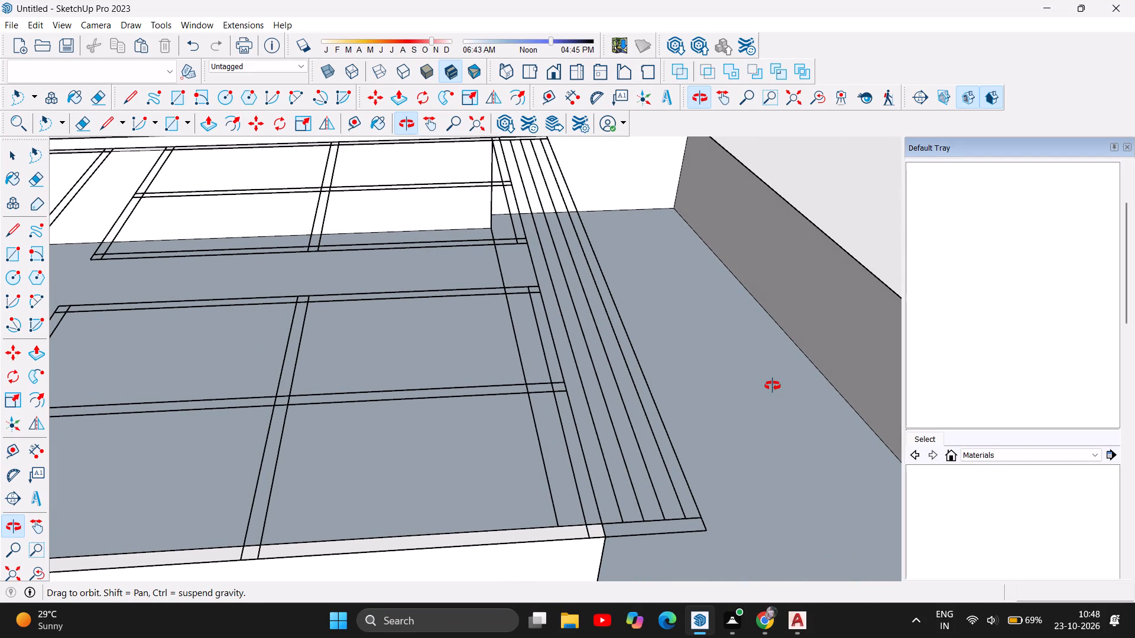
drag(773, 386, 731, 382)
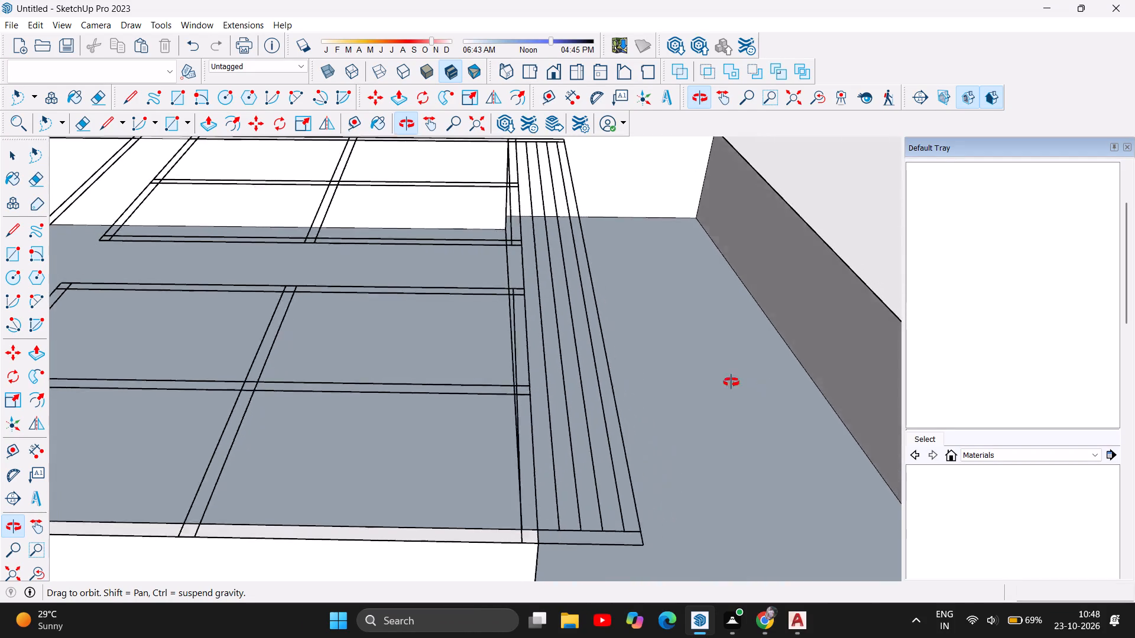
drag(731, 382, 471, 375)
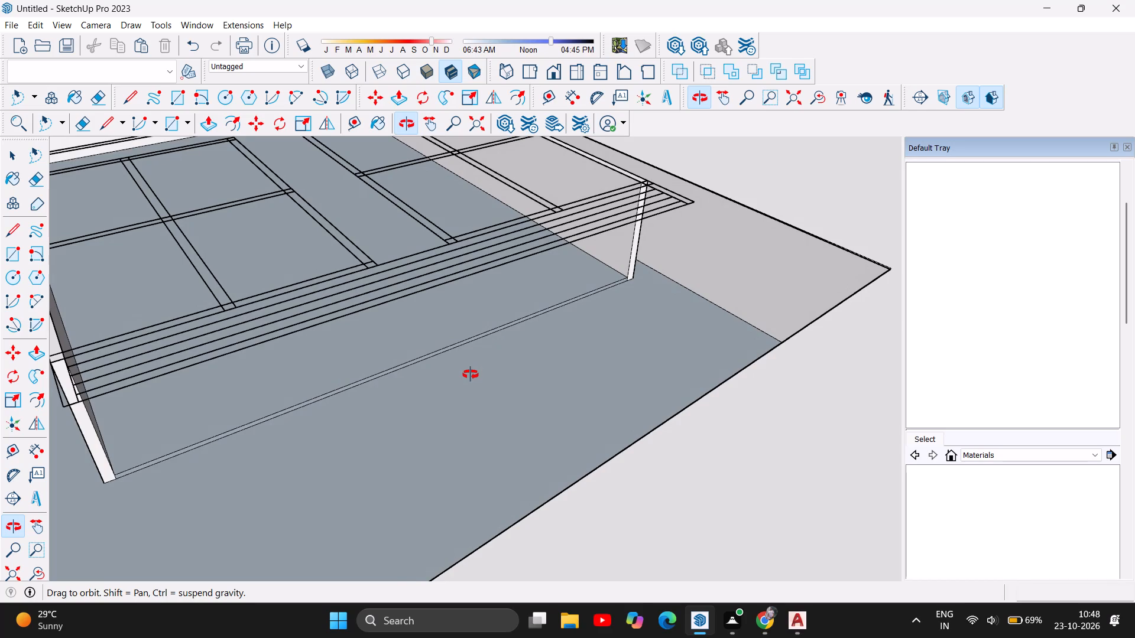
drag(471, 375, 470, 376)
scroll(202, 410, up, 2)
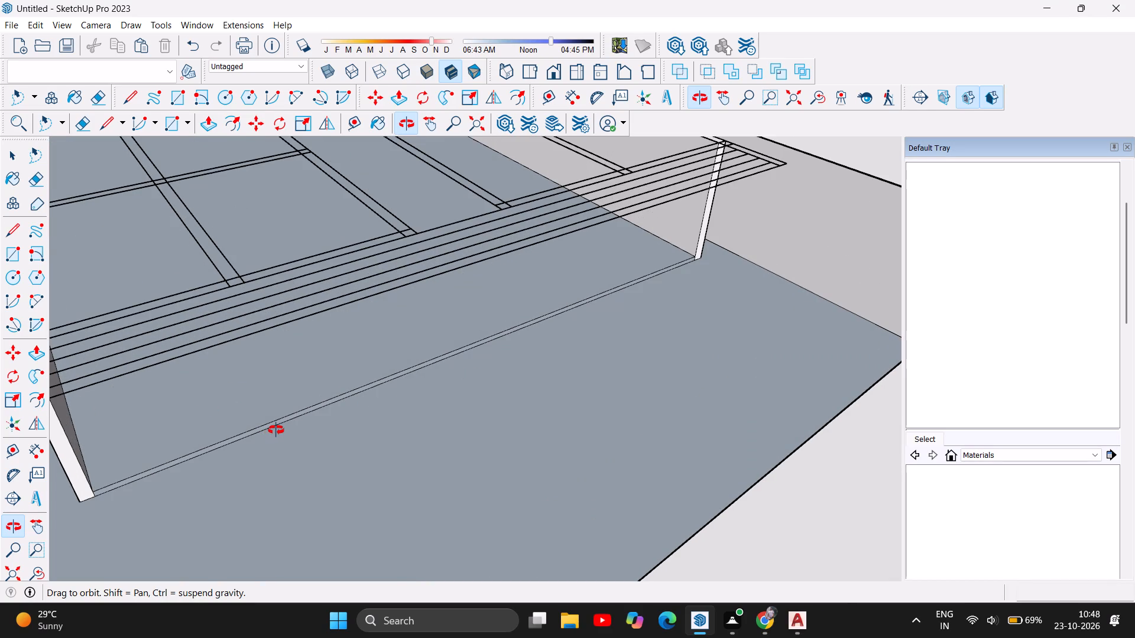
scroll(281, 428, down, 5)
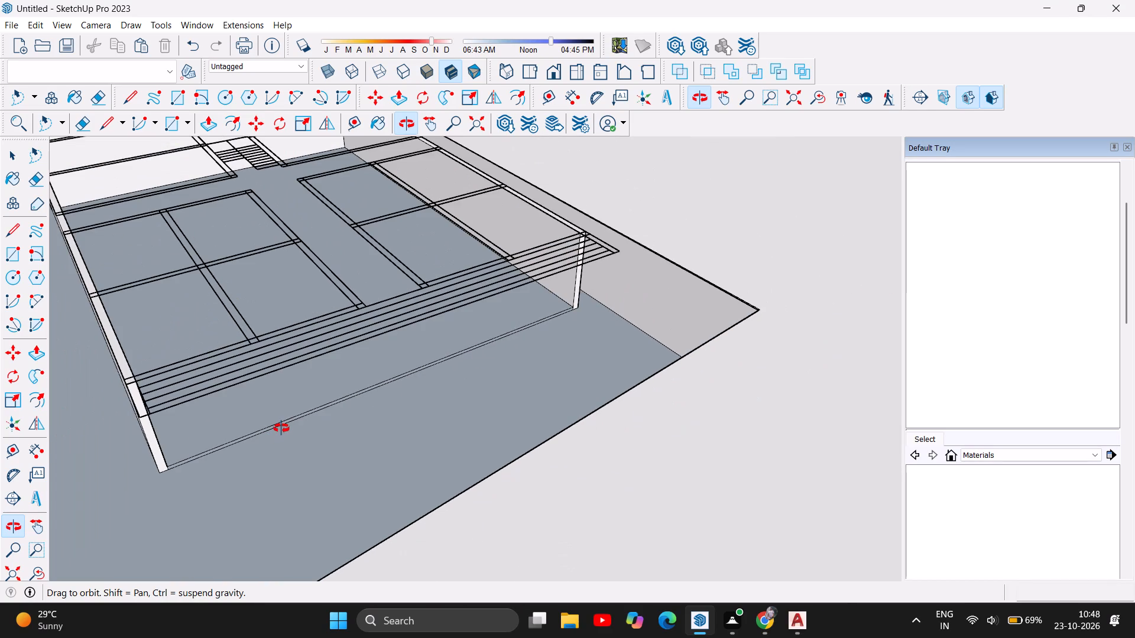
Examine the raised floor and the open front between the side walls from above, the front and both sides.
drag(393, 376, 291, 491)
drag(426, 438, 393, 451)
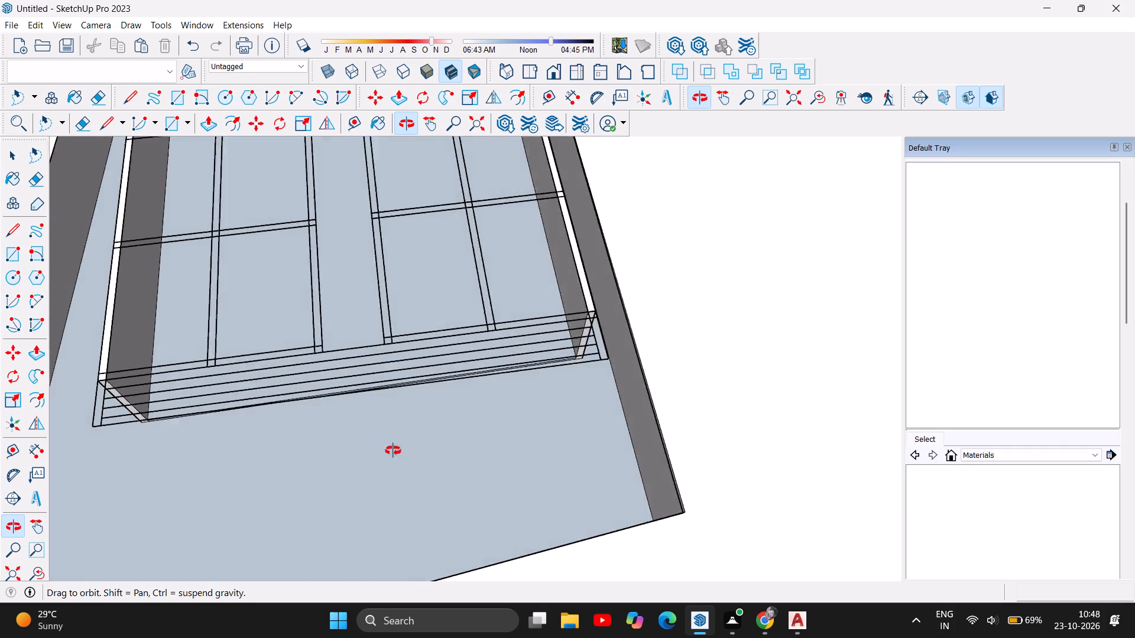
drag(393, 451, 87, 376)
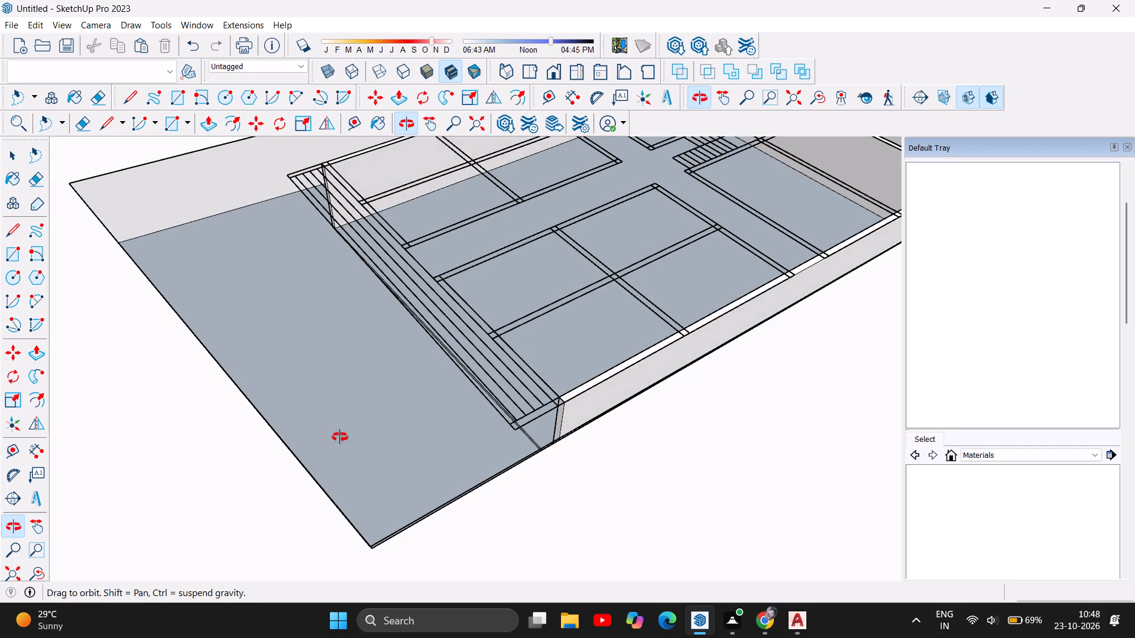
drag(444, 391, 239, 313)
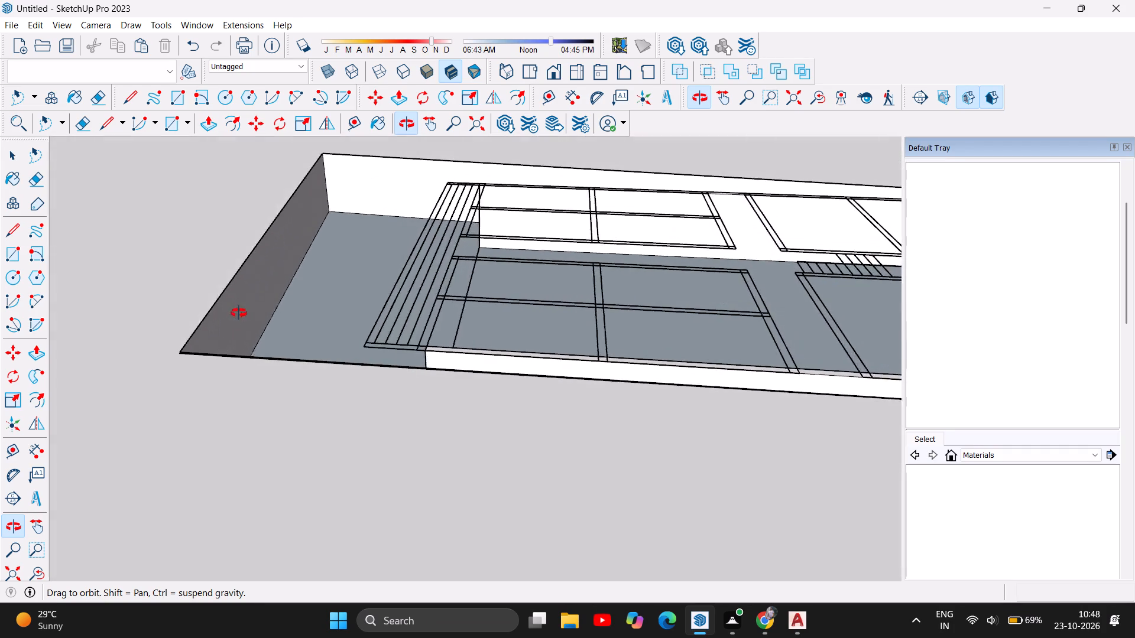
drag(239, 313, 737, 492)
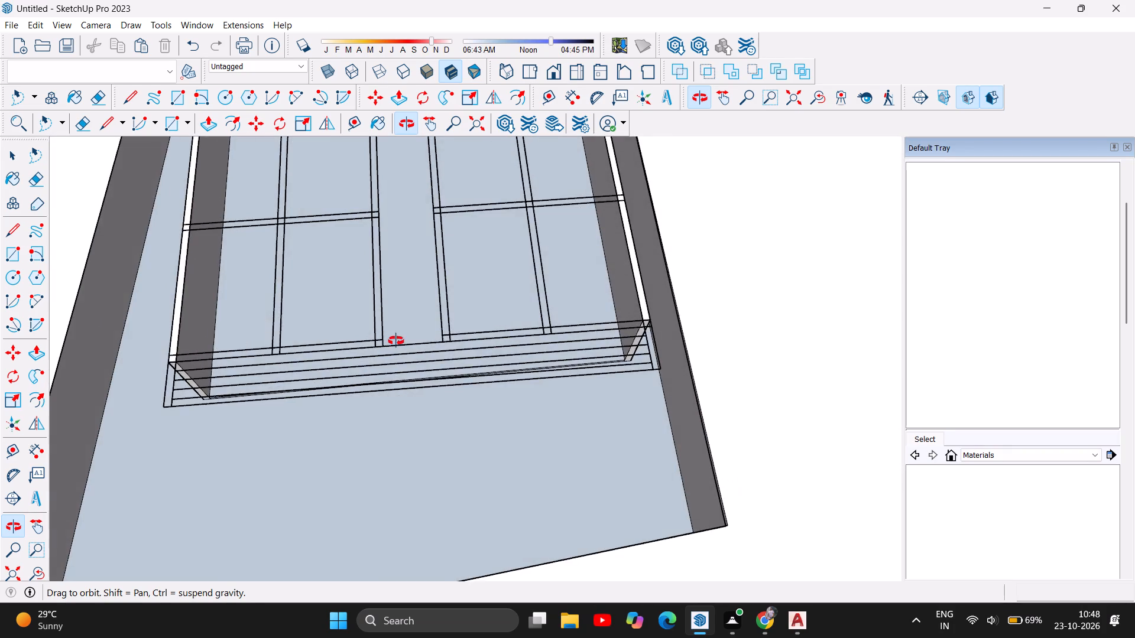
scroll(470, 440, down, 11)
scroll(479, 292, up, 2)
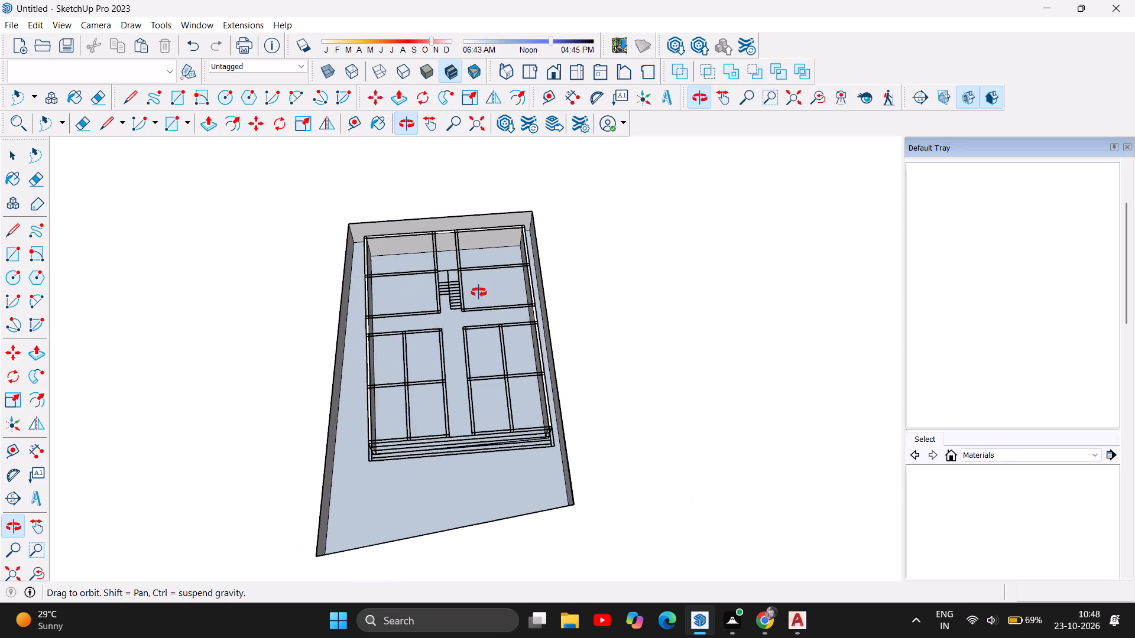
scroll(479, 292, up, 3)
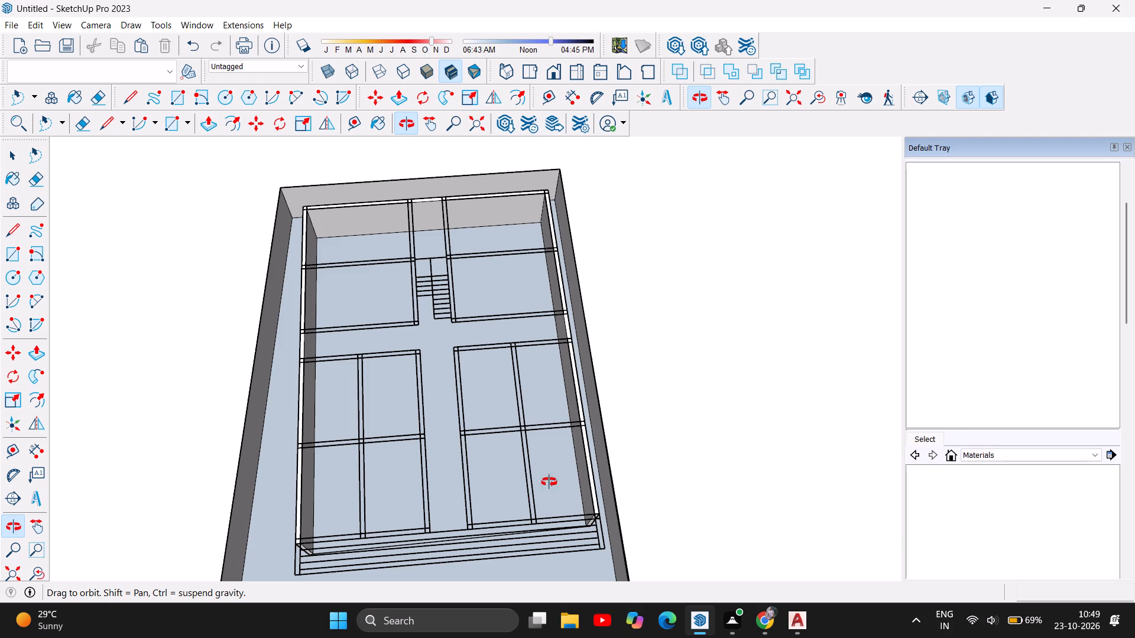
drag(526, 506, 490, 319)
scroll(338, 435, up, 7)
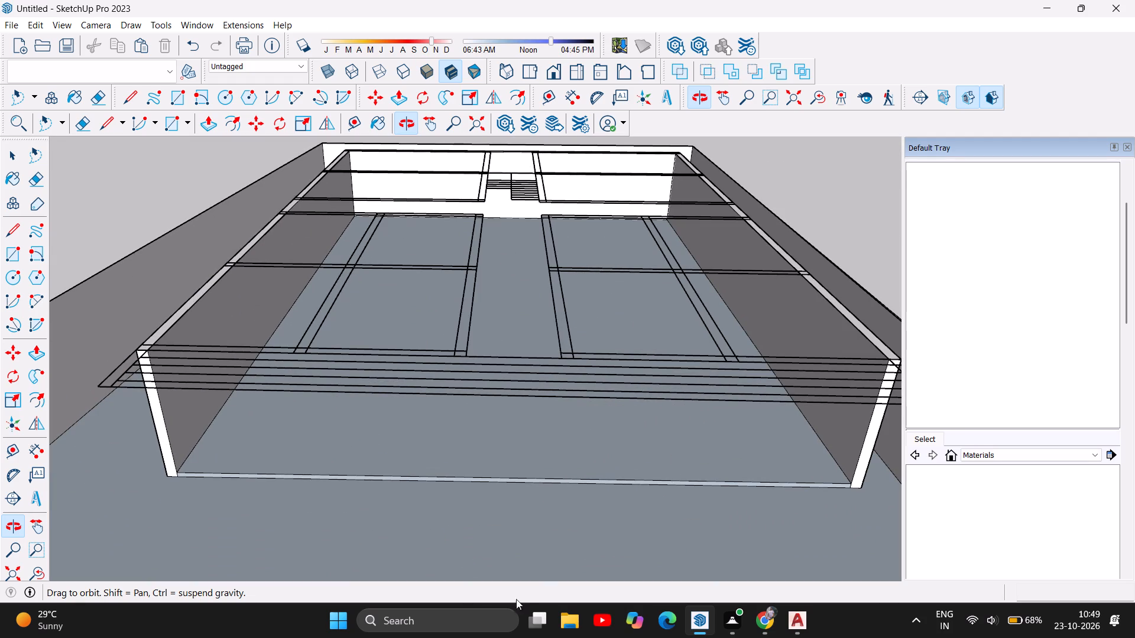
drag(492, 582, 465, 527)
drag(374, 491, 207, 457)
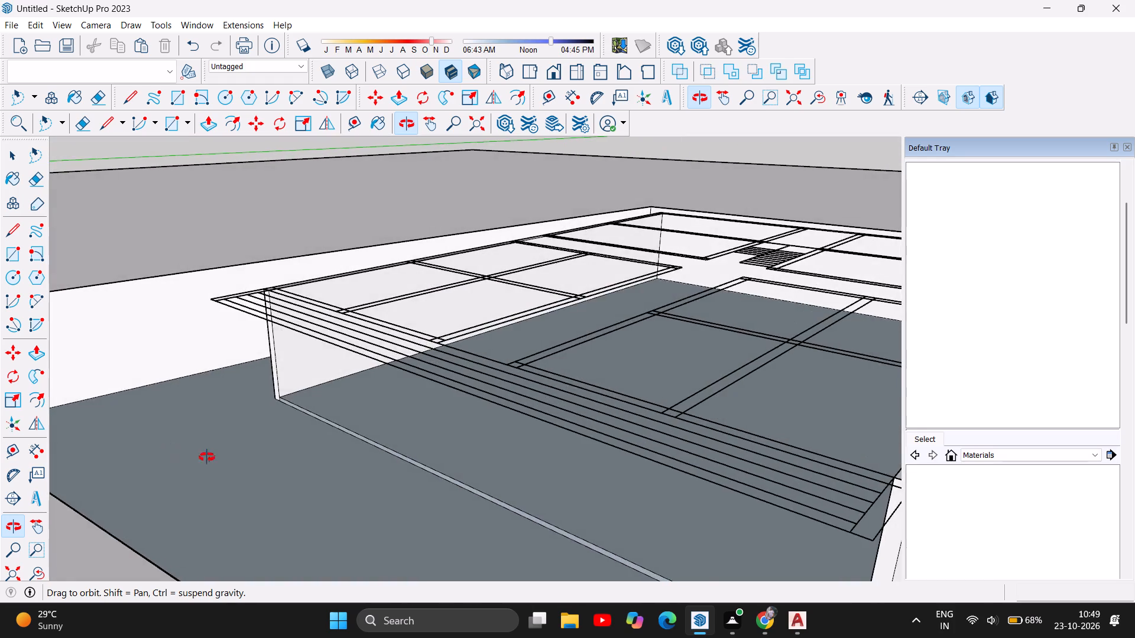
drag(207, 457, 382, 471)
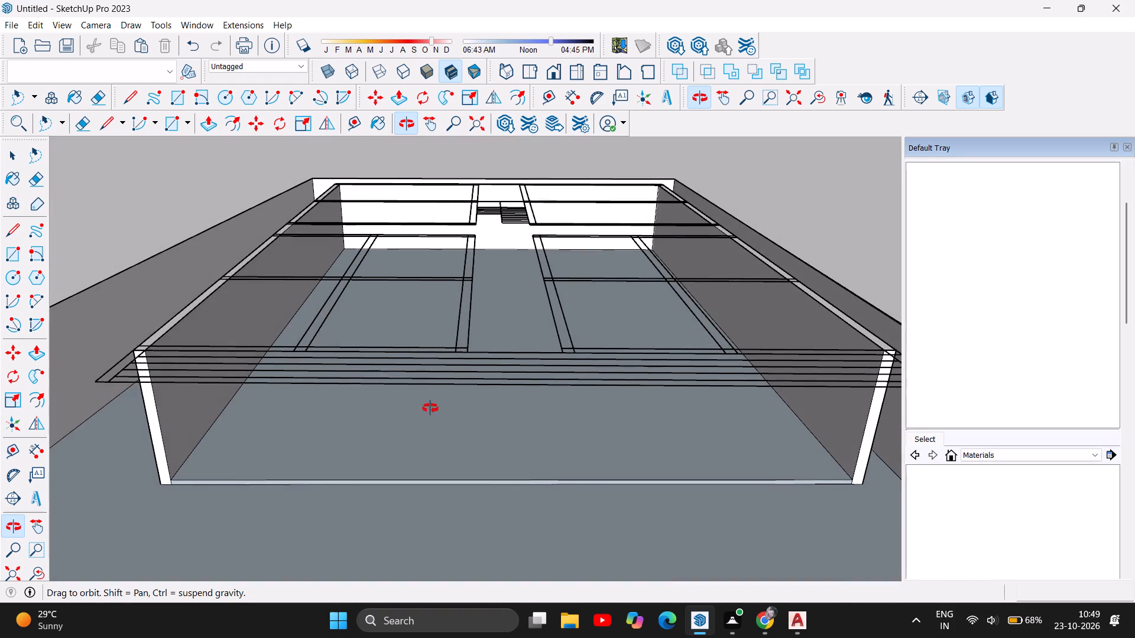
Examine the whole building from the front and above, including the stair and room lines at wall-top level.
scroll(433, 405, down, 5)
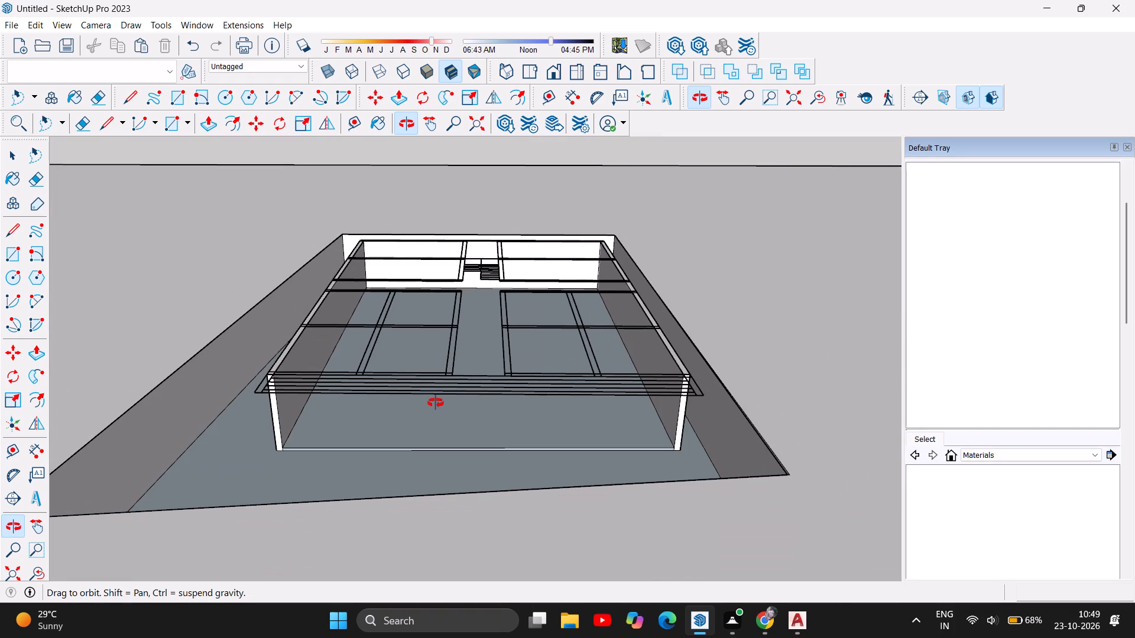
drag(440, 397, 440, 493)
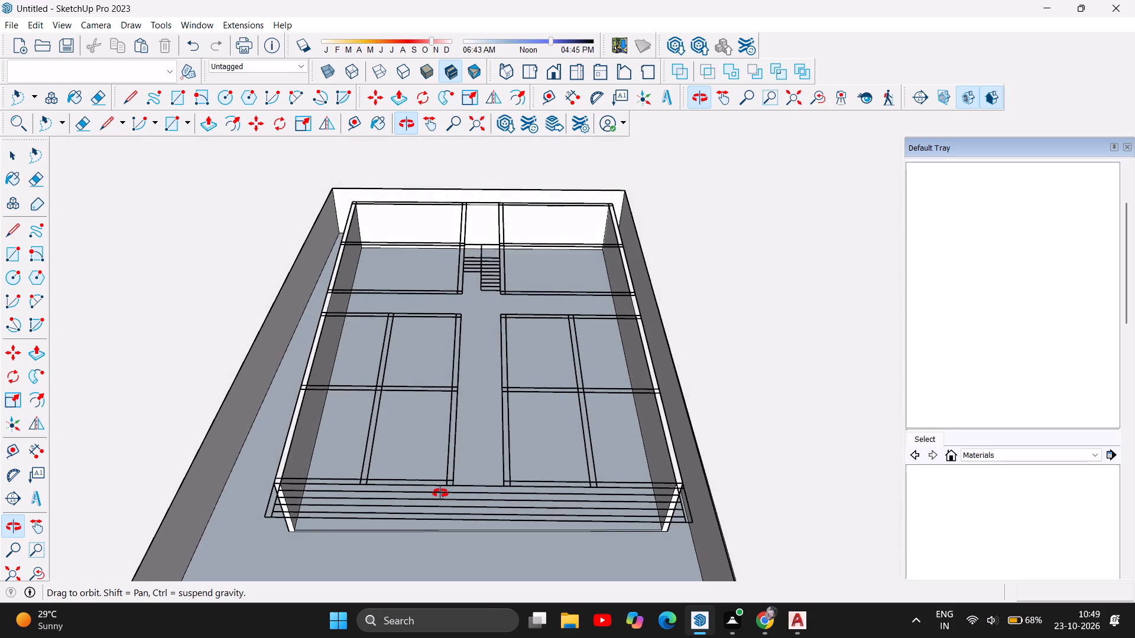
drag(440, 493, 482, 493)
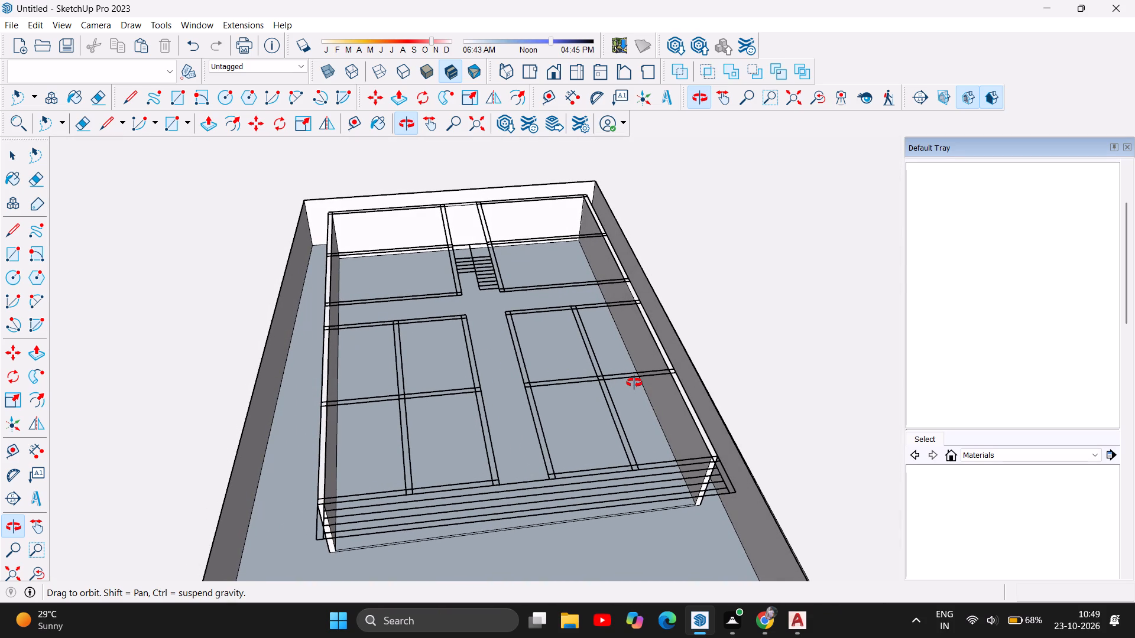
drag(634, 382, 614, 384)
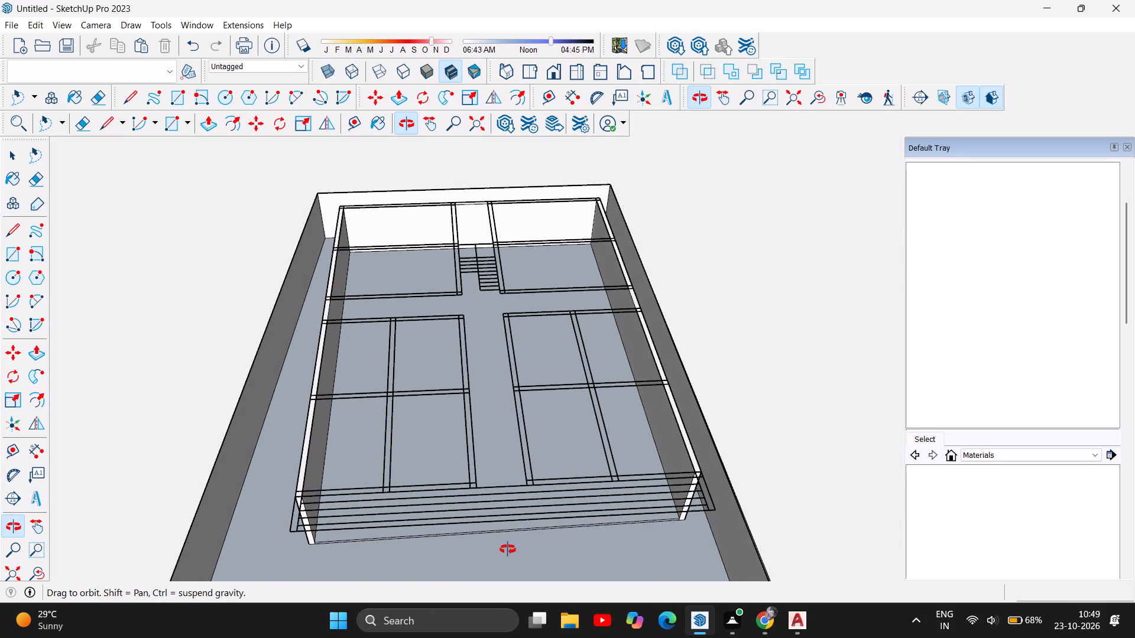
drag(531, 415, 544, 541)
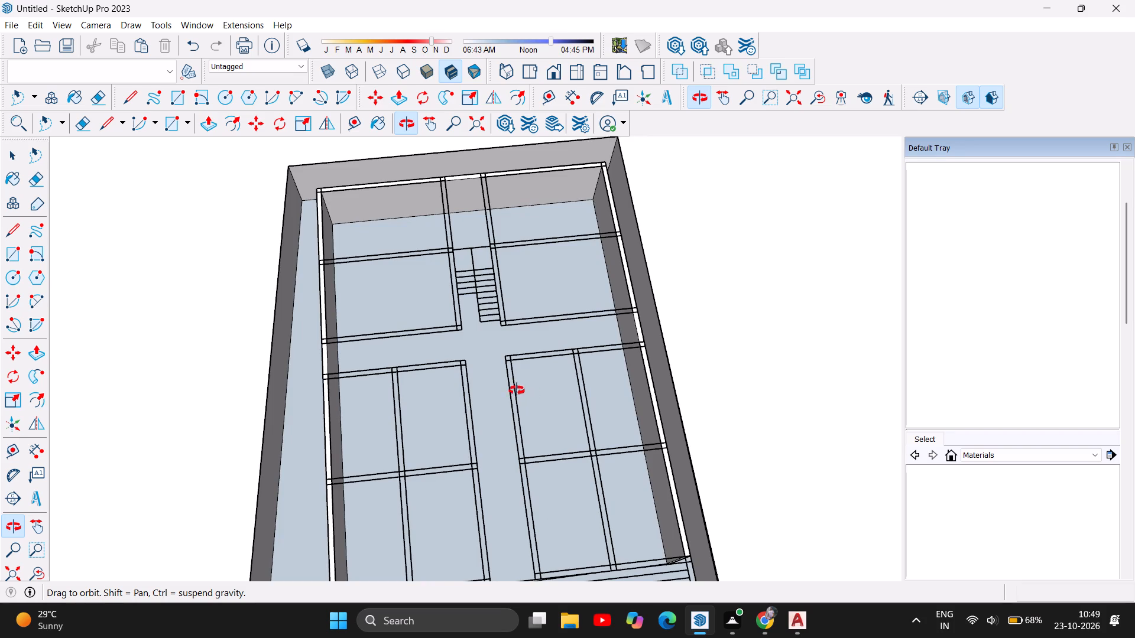
scroll(434, 390, down, 5)
scroll(494, 386, up, 2)
scroll(461, 336, up, 3)
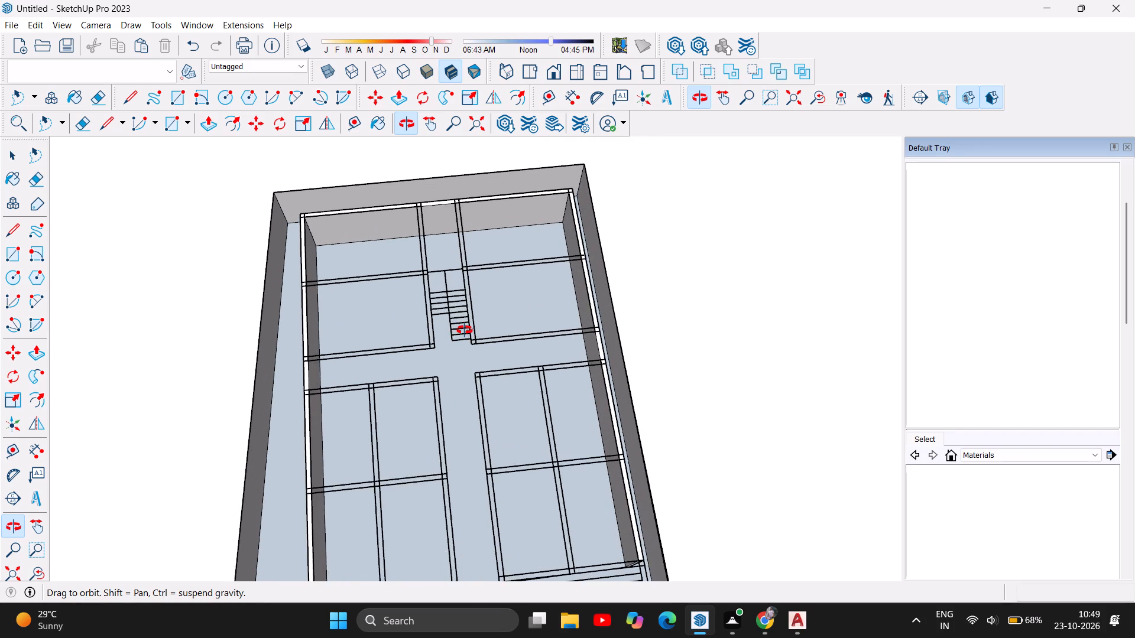
scroll(465, 330, up, 1)
scroll(338, 214, up, 3)
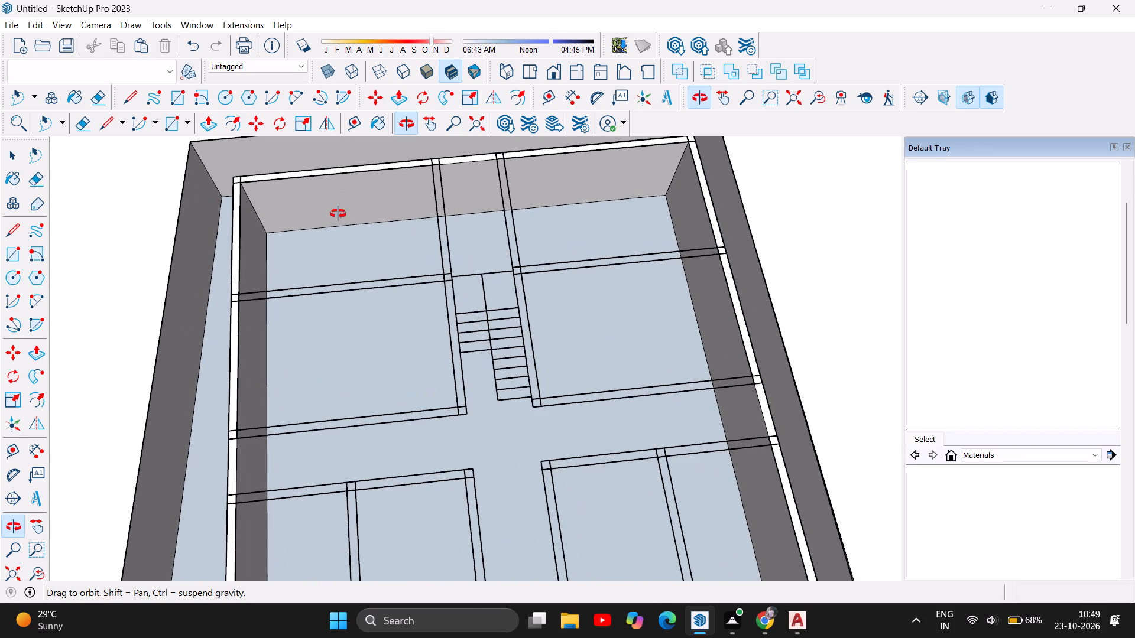
scroll(338, 214, down, 6)
scroll(406, 363, down, 3)
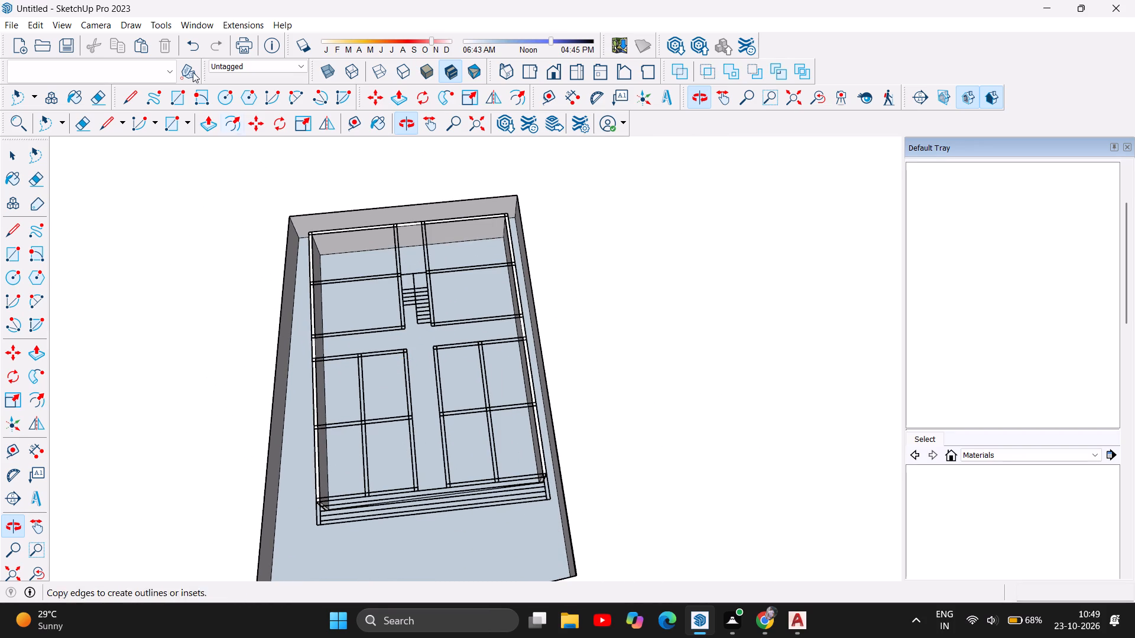
Draw a roof rectangle about 64' 8" by 48' 4 1/2" on the wall tops, from the back outer corner to the opposite front corner.
click(180, 97)
scroll(492, 221, up, 5)
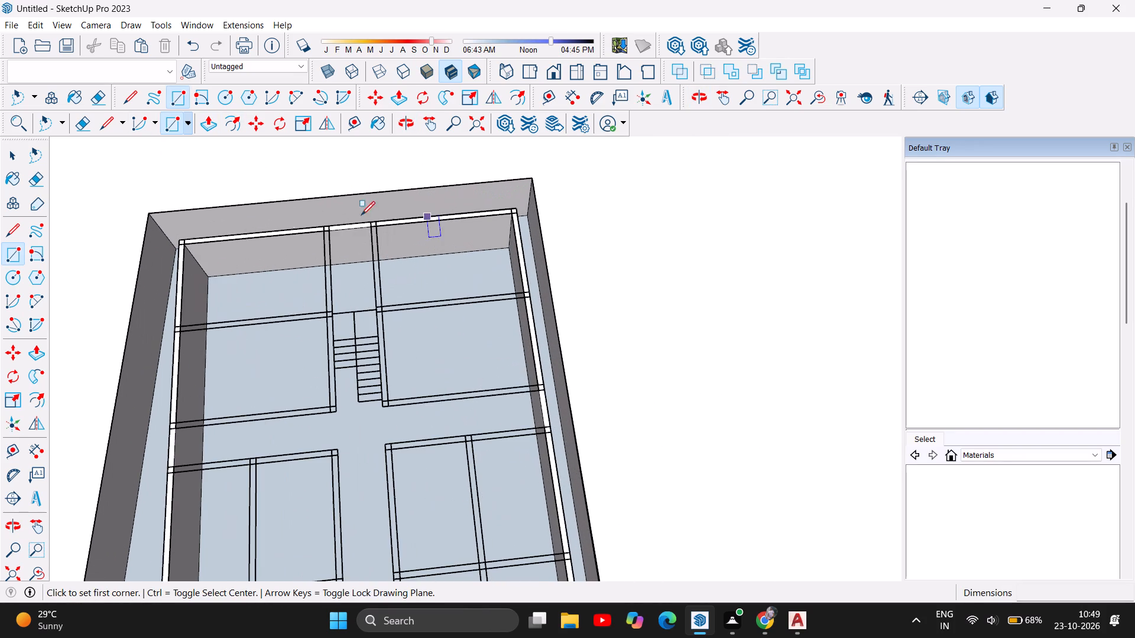
click(178, 239)
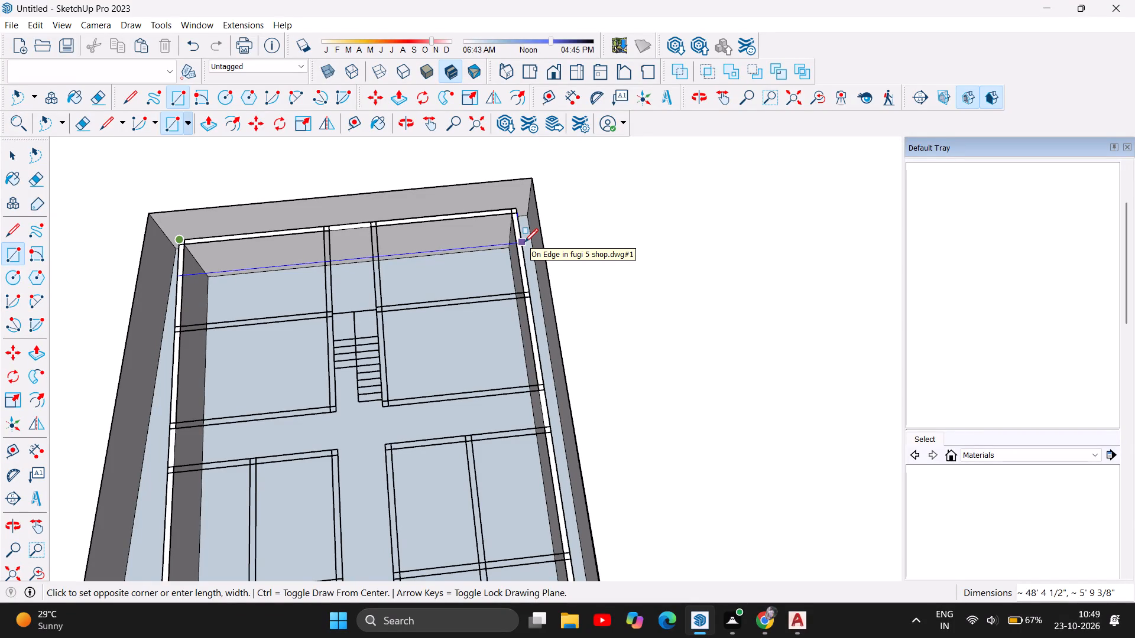
scroll(524, 242, down, 3)
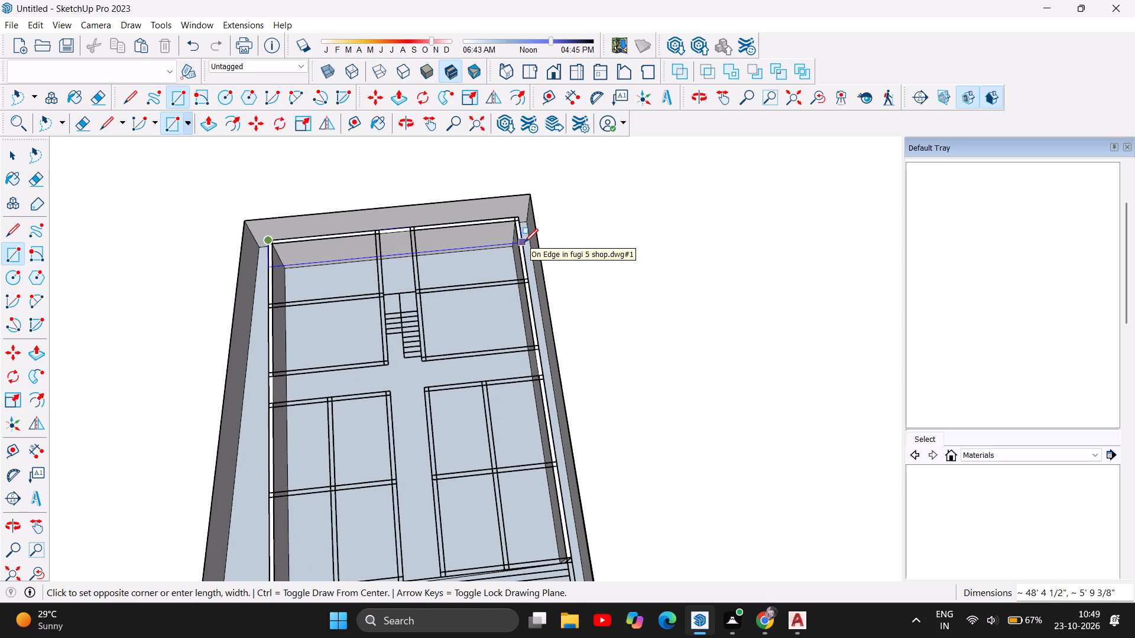
scroll(524, 242, down, 2)
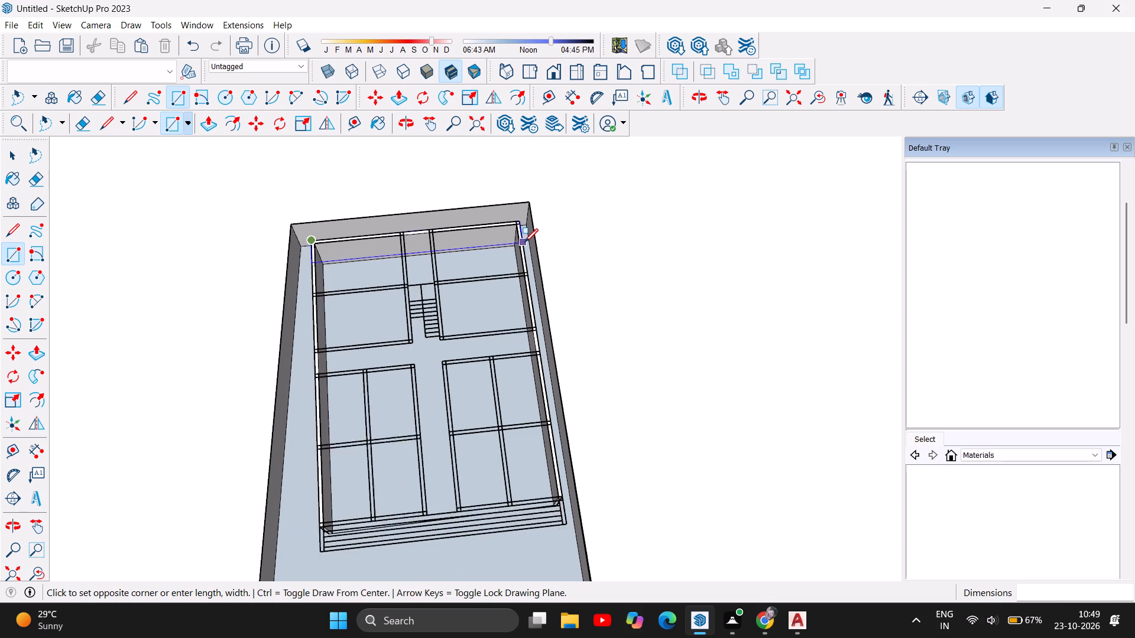
scroll(524, 242, down, 1)
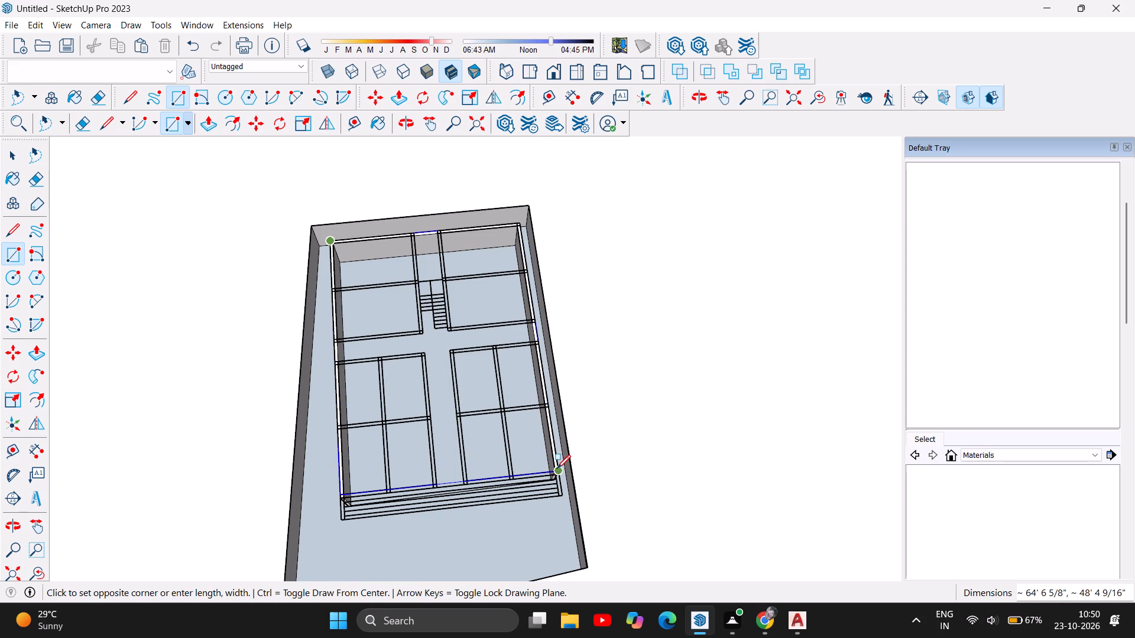
scroll(565, 467, up, 5)
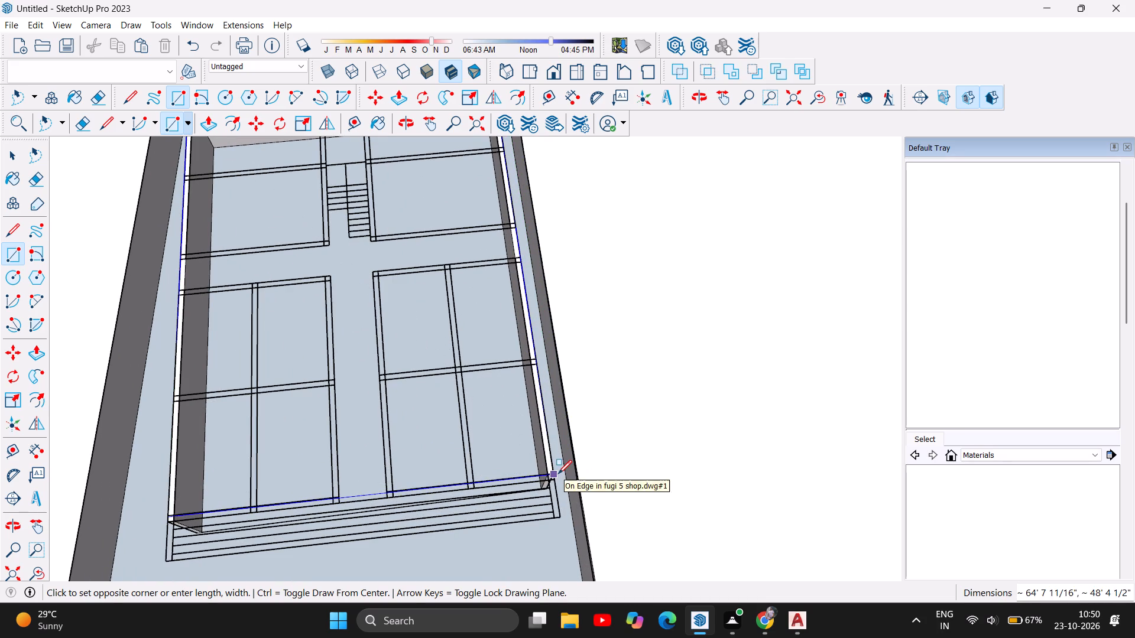
click(555, 475)
scroll(567, 454, down, 6)
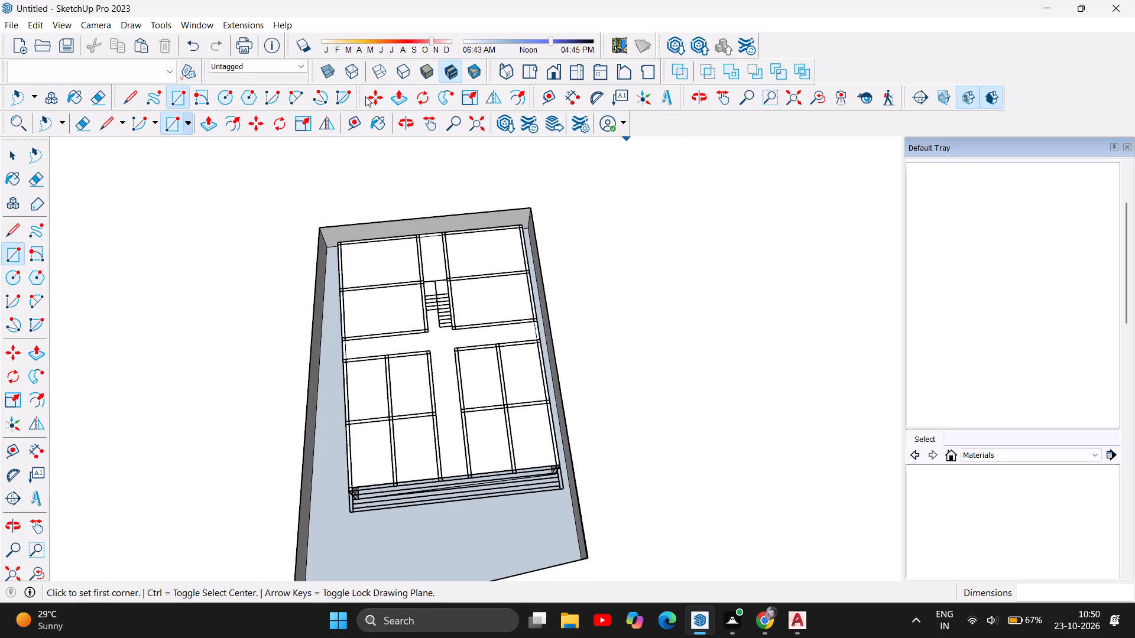
Push/Pull the underside of the roof rectangle down 5" from inside the building.
click(405, 128)
drag(465, 471, 440, 274)
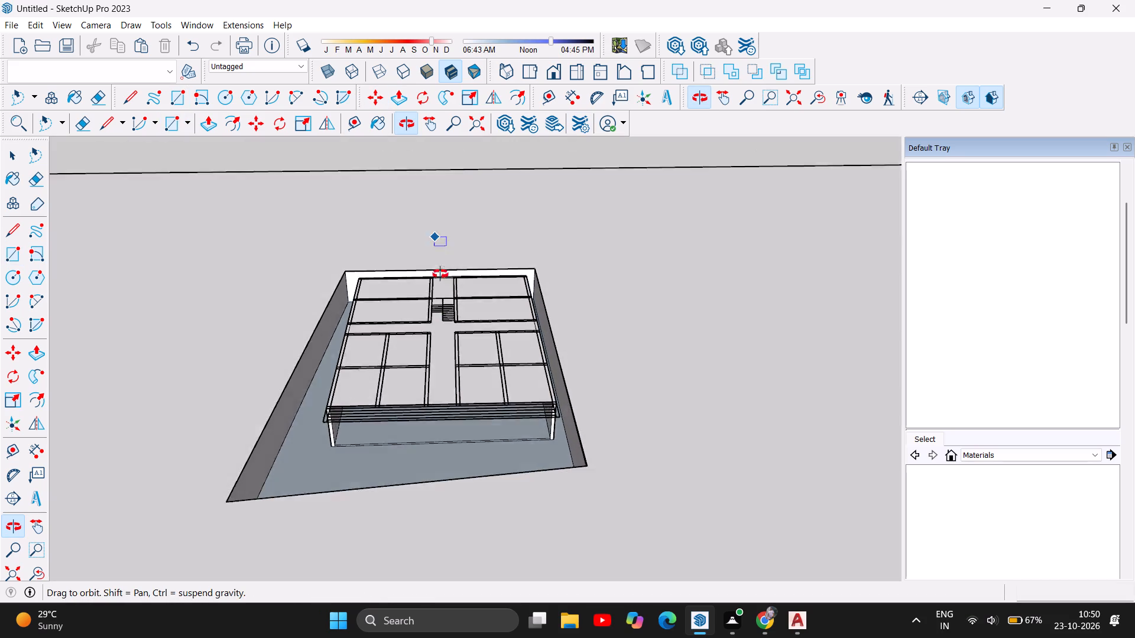
drag(440, 274, 440, 272)
scroll(414, 405, up, 13)
drag(419, 489, 423, 467)
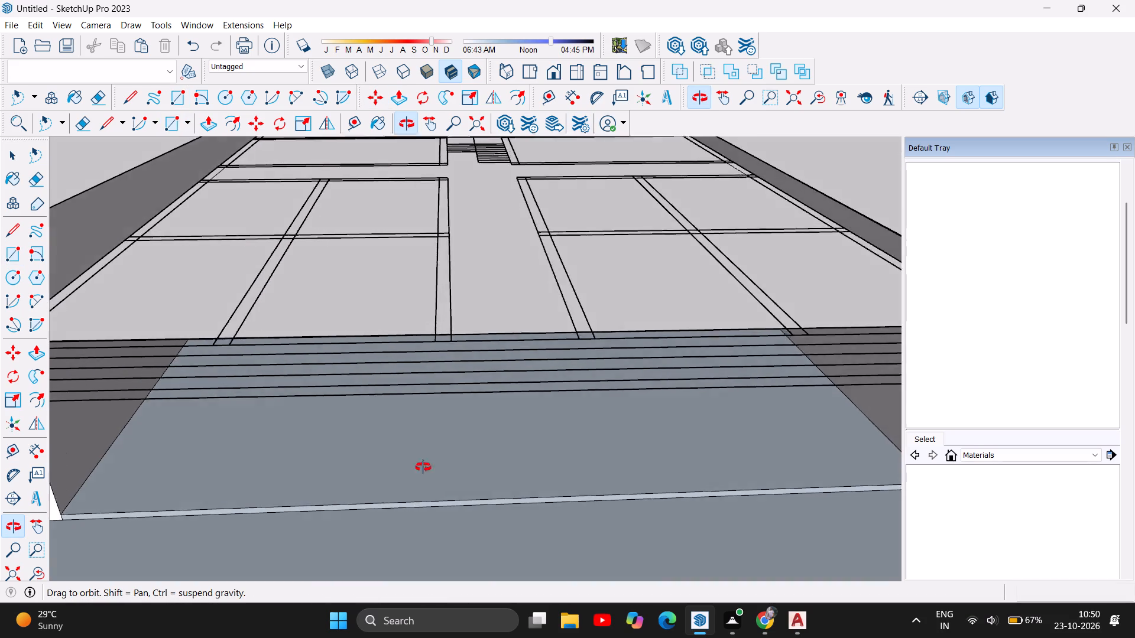
drag(423, 467, 423, 424)
scroll(418, 367, up, 5)
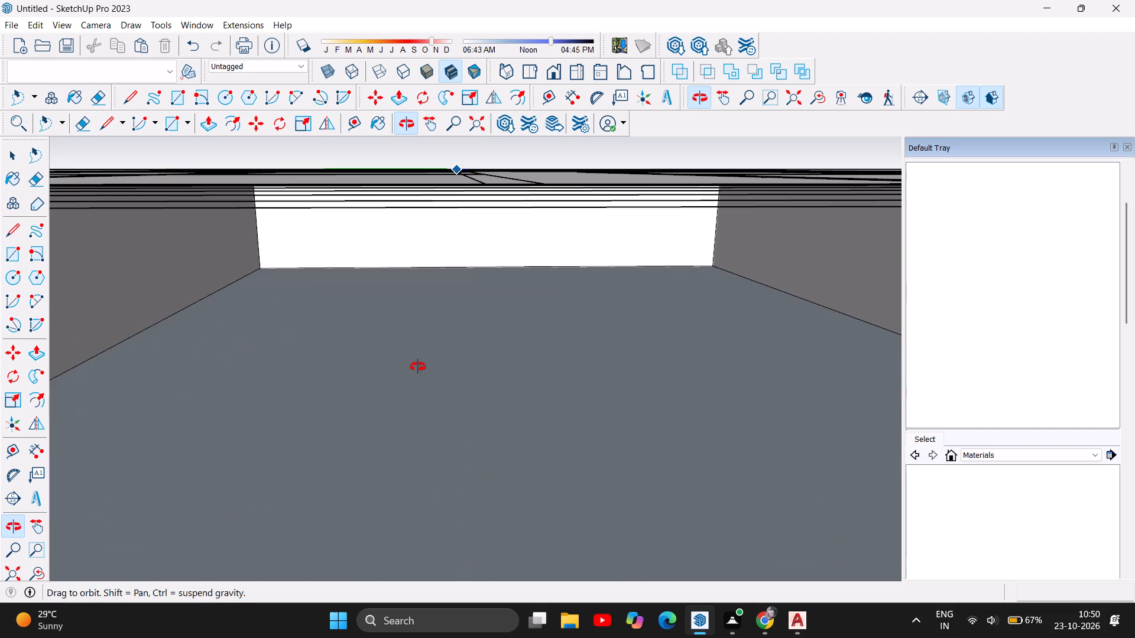
drag(425, 370, 422, 347)
scroll(406, 213, up, 1)
drag(404, 276, 406, 268)
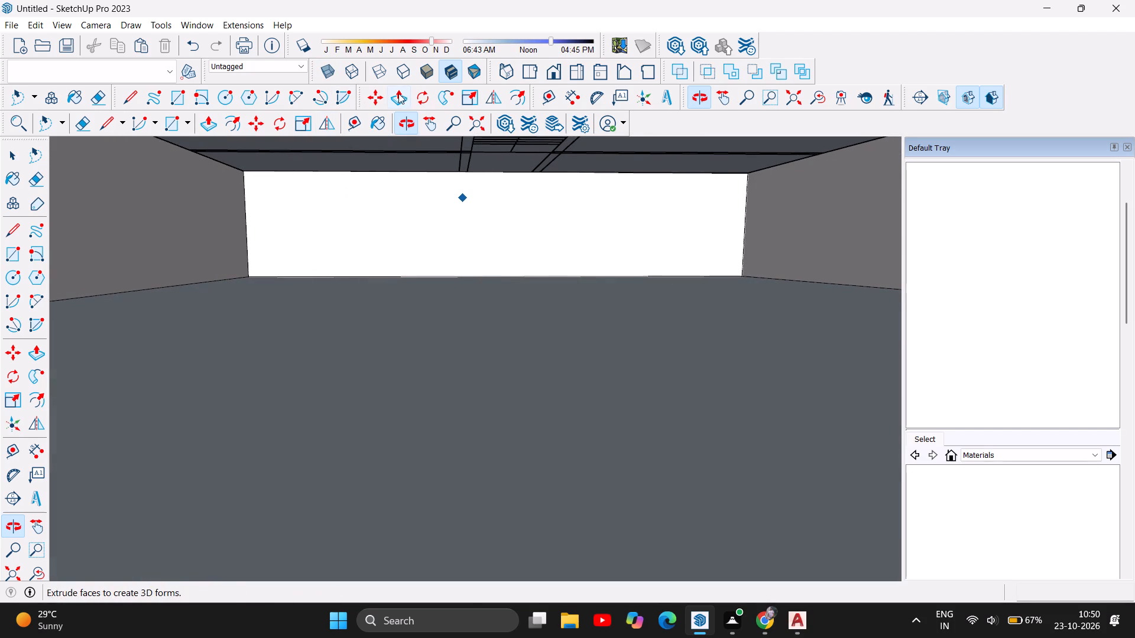
click(401, 93)
click(355, 146)
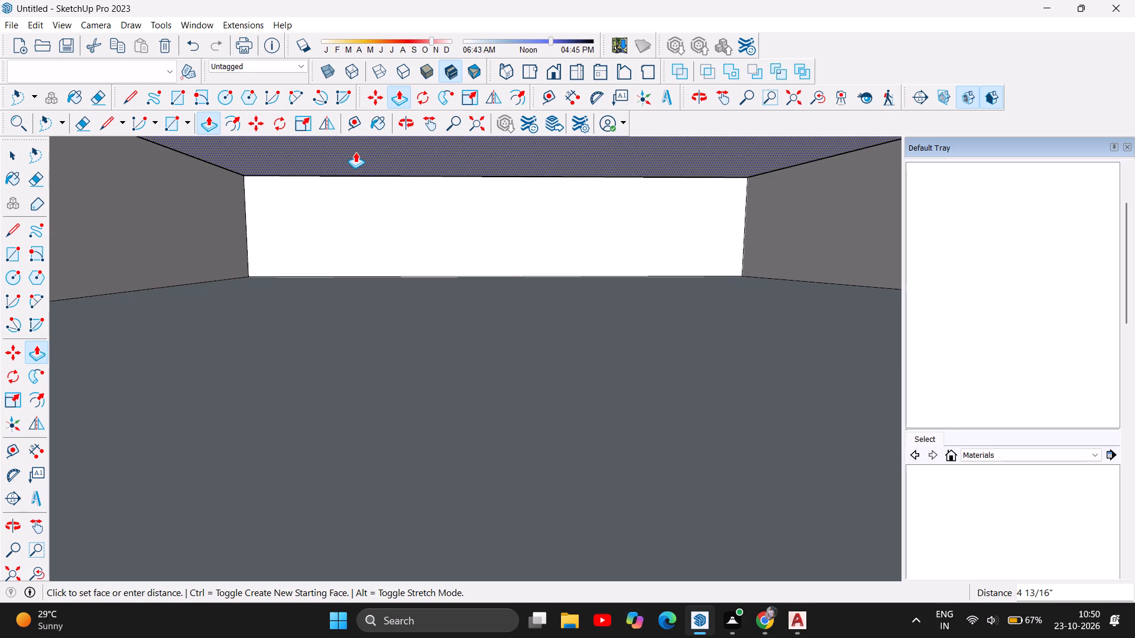
key(5)
key(Return)
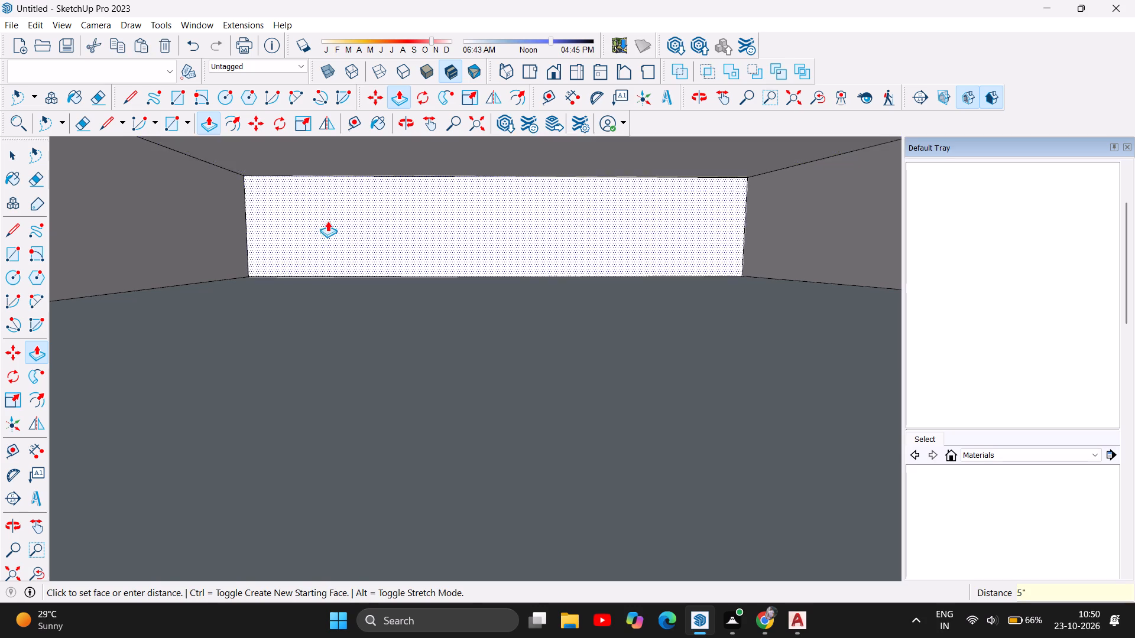
Examine the roofed building within its plot from above and the front, including the room and stair lines.
scroll(338, 252, down, 6)
scroll(385, 310, down, 4)
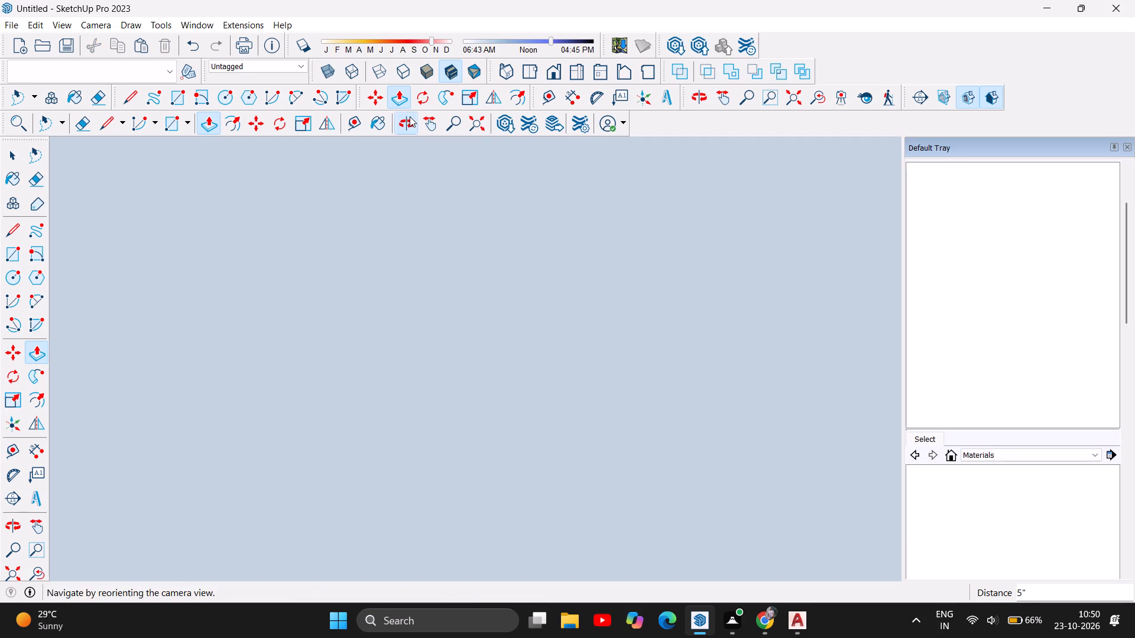
click(410, 116)
drag(442, 221, 424, 482)
scroll(434, 457, down, 10)
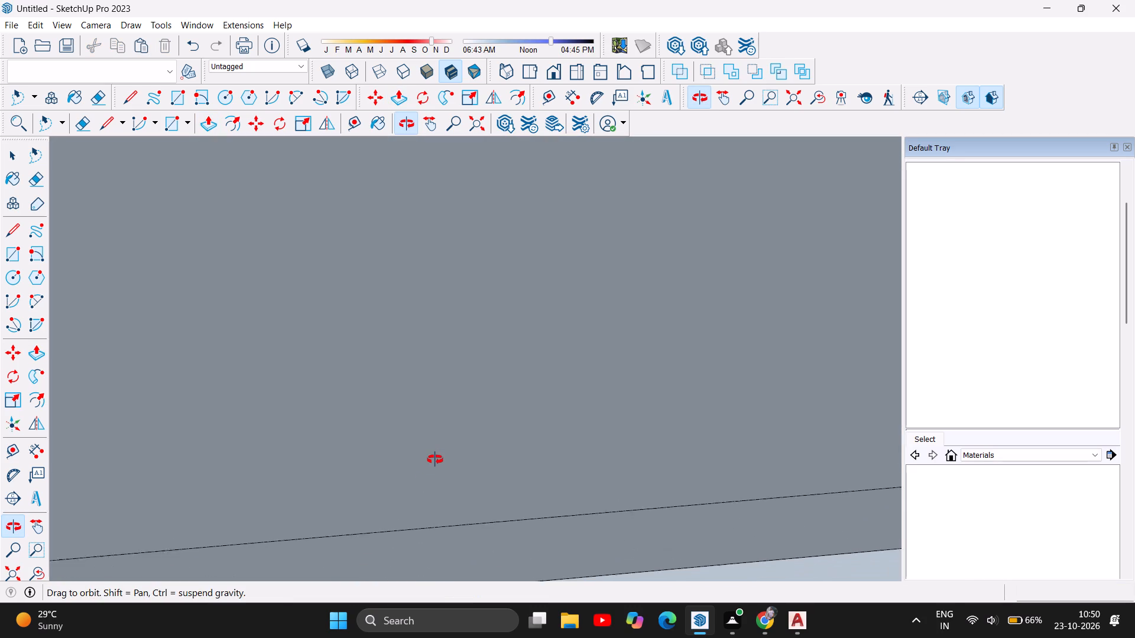
scroll(435, 460, down, 16)
drag(539, 432, 533, 568)
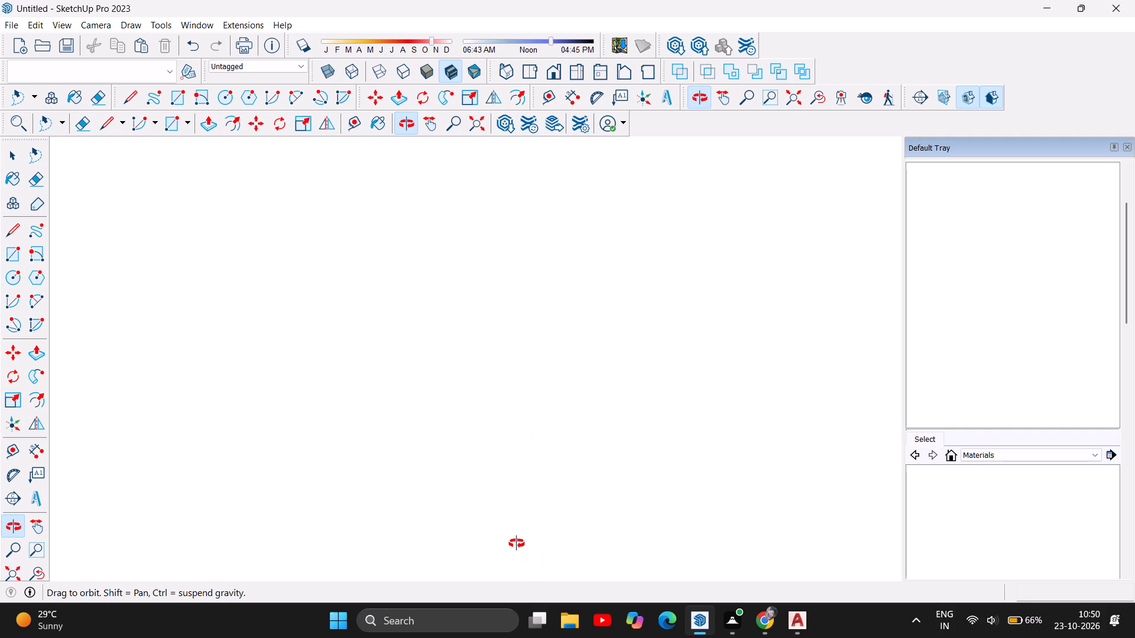
scroll(517, 543, down, 19)
scroll(514, 539, down, 11)
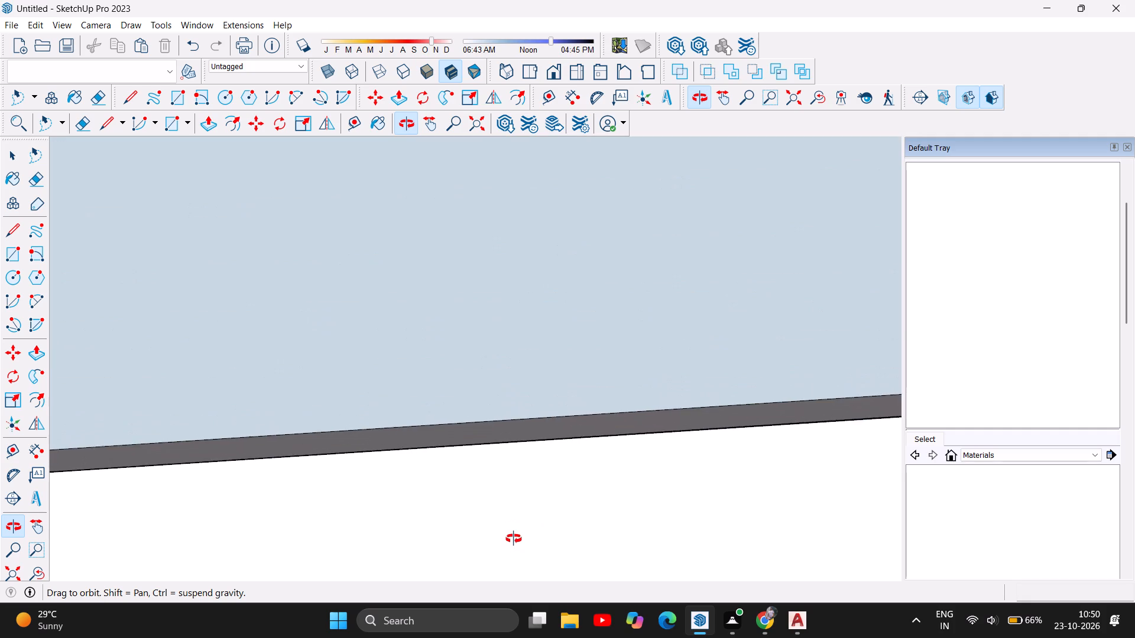
scroll(514, 539, down, 20)
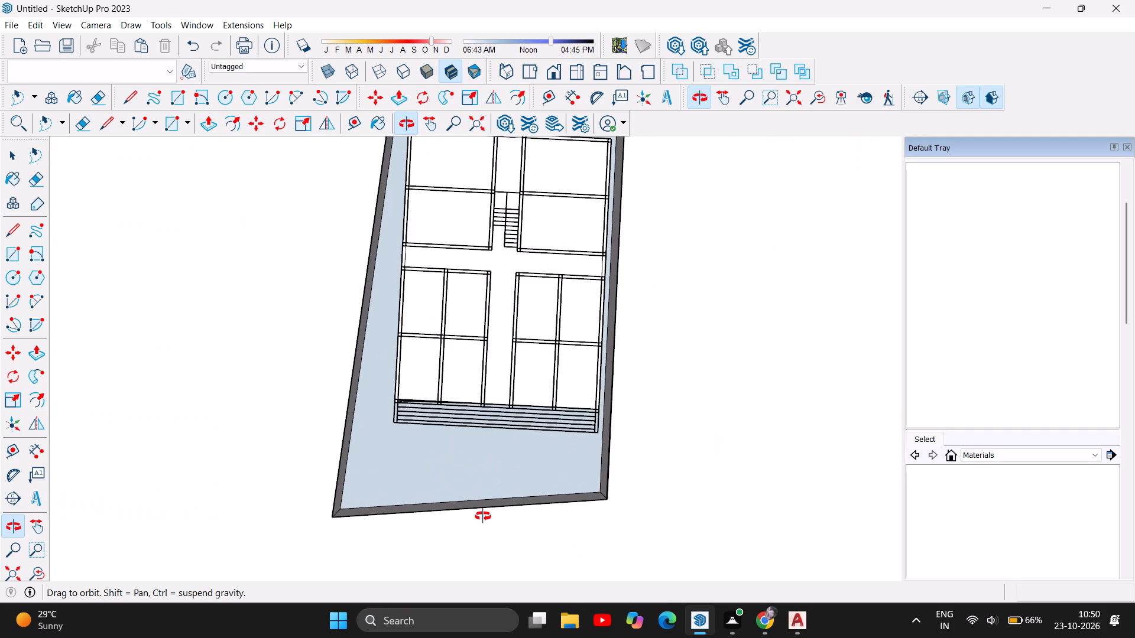
drag(485, 503, 565, 260)
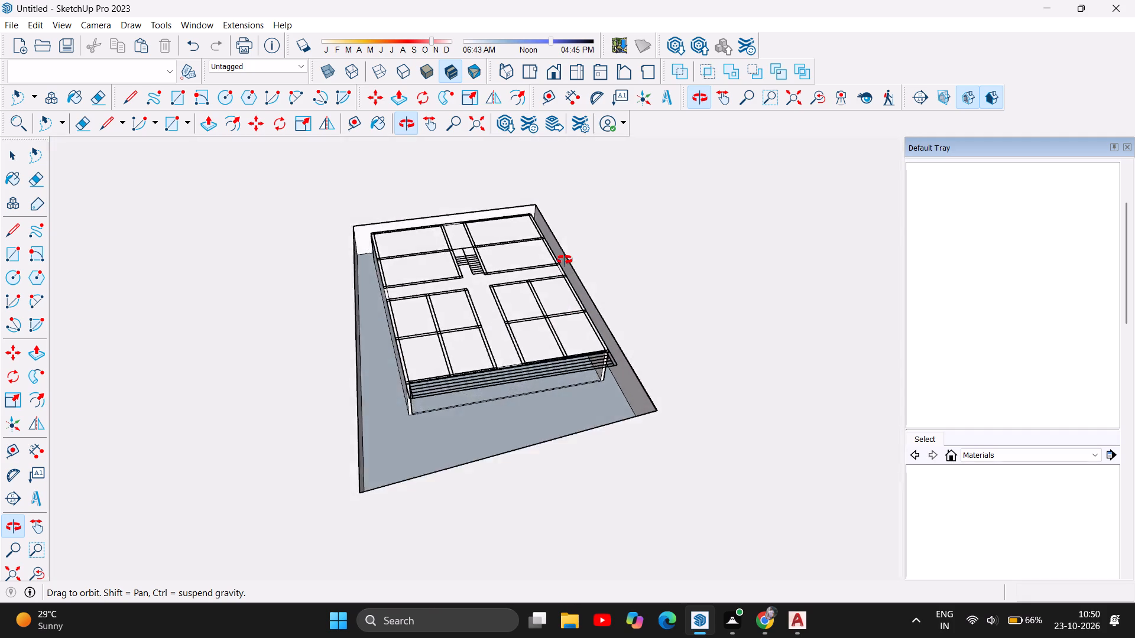
drag(565, 260, 381, 171)
drag(423, 346, 521, 310)
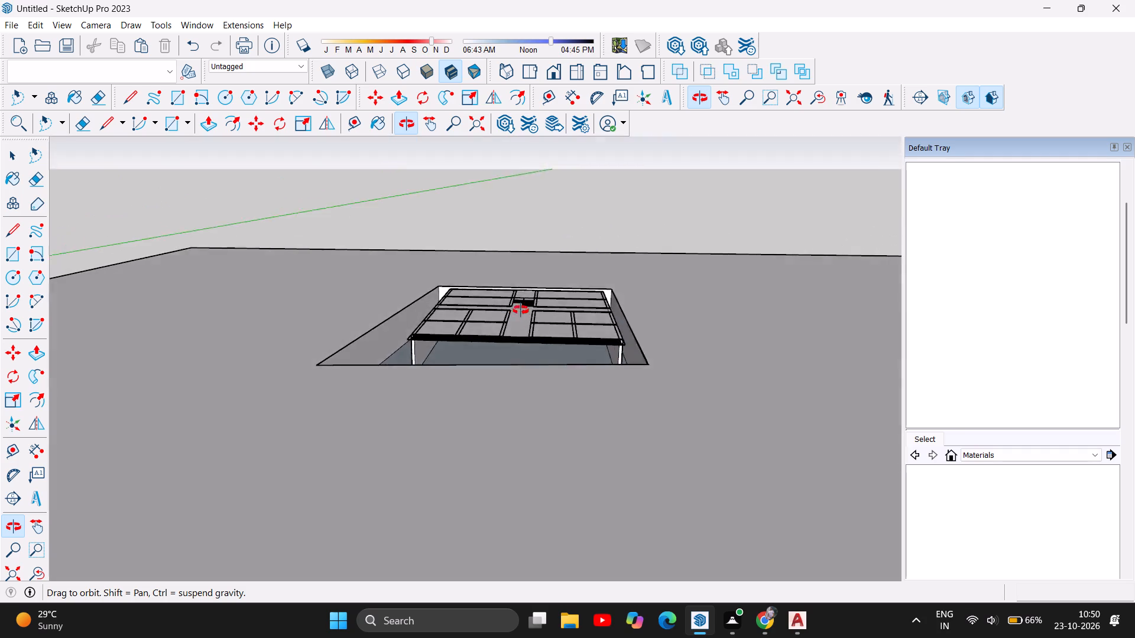
drag(521, 310, 510, 395)
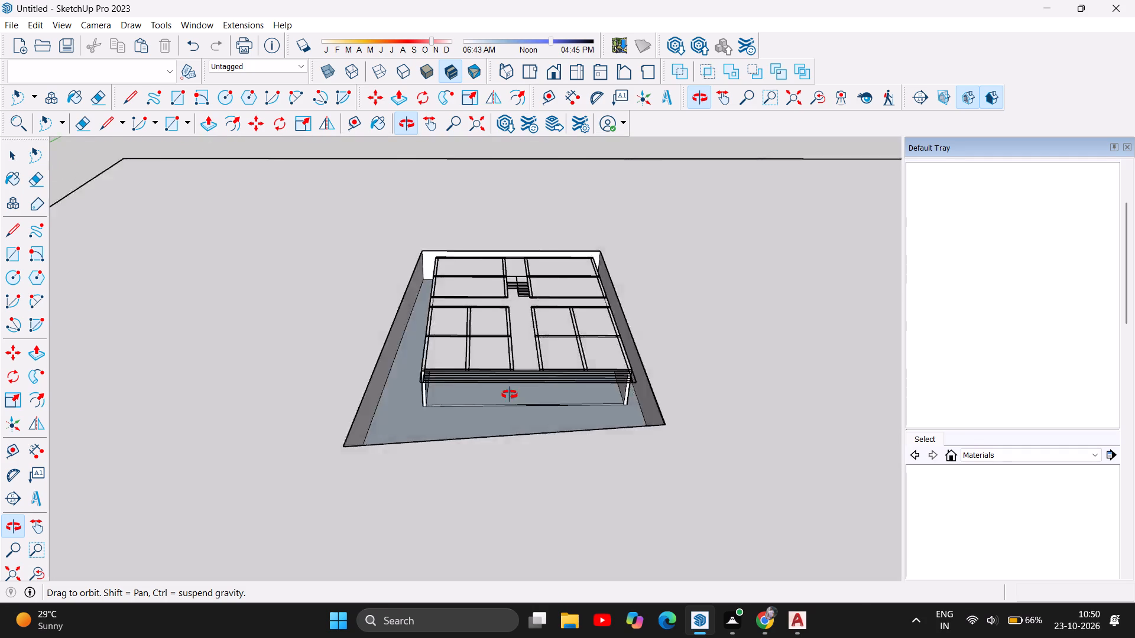
drag(510, 395, 475, 398)
drag(465, 362, 541, 493)
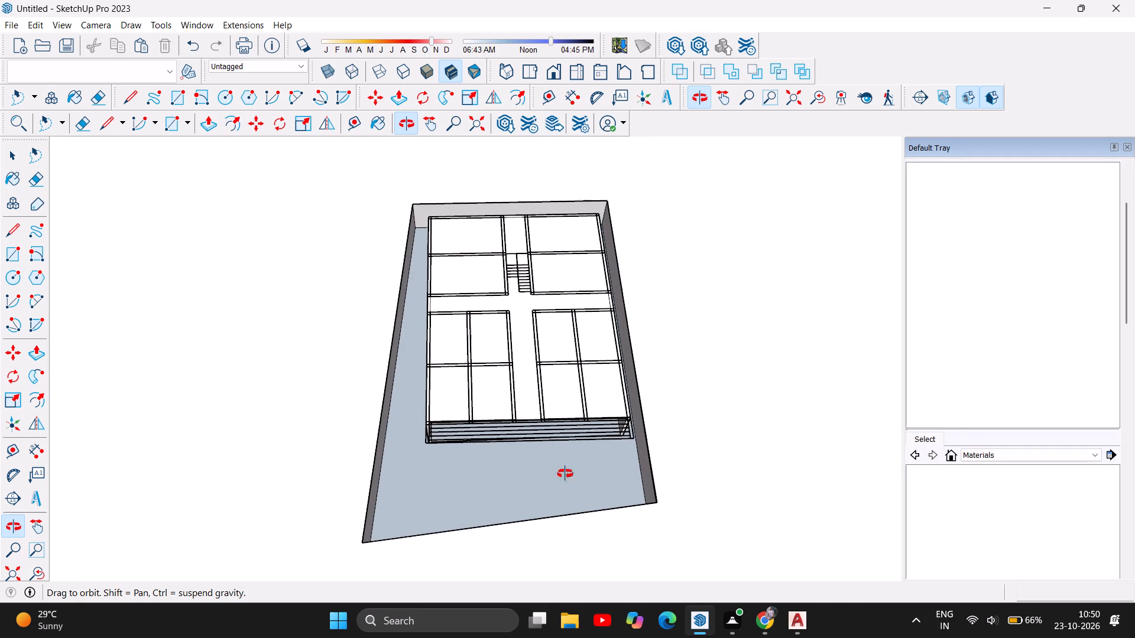
scroll(603, 346, up, 3)
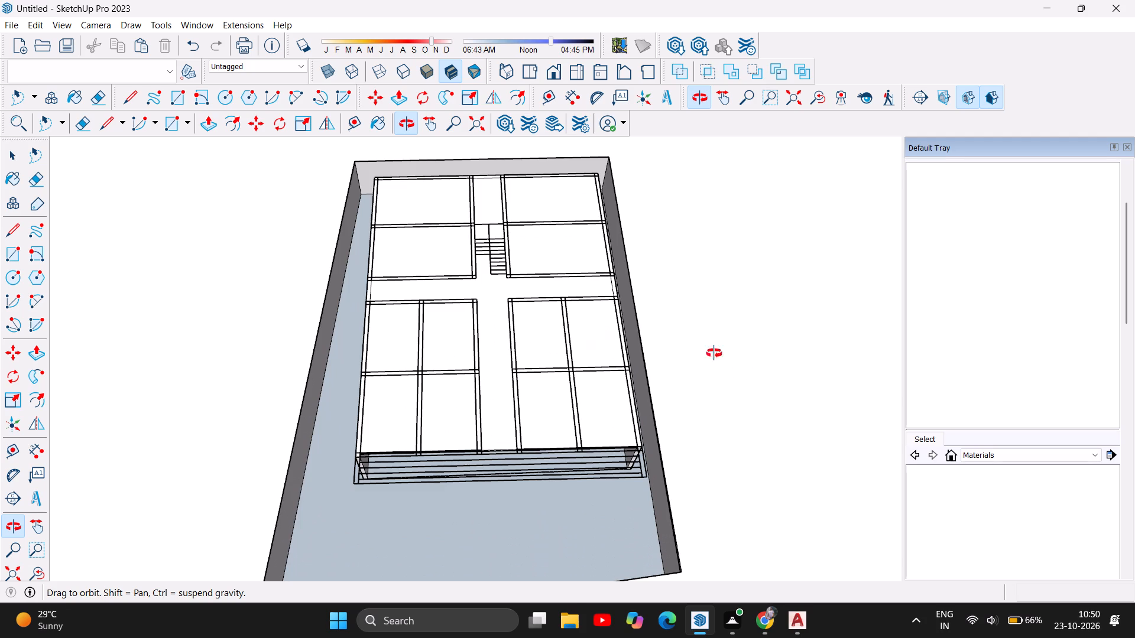
Switch to AutoCAD to check the floor plan with its plot boundary, and return to the SketchUp model.
click(800, 626)
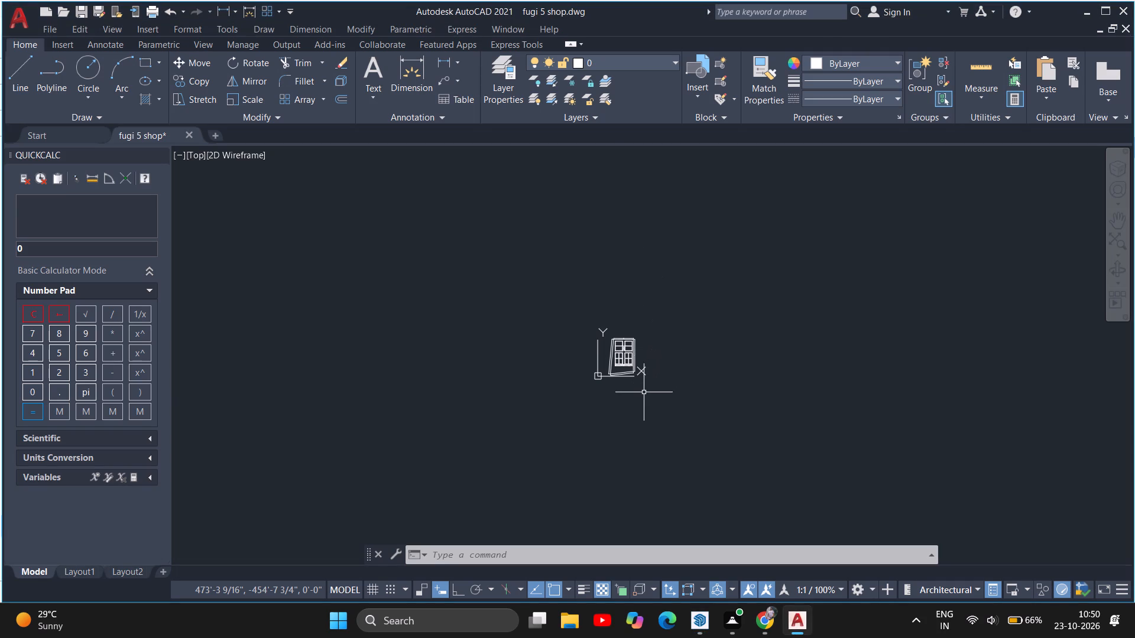
scroll(643, 342, up, 2)
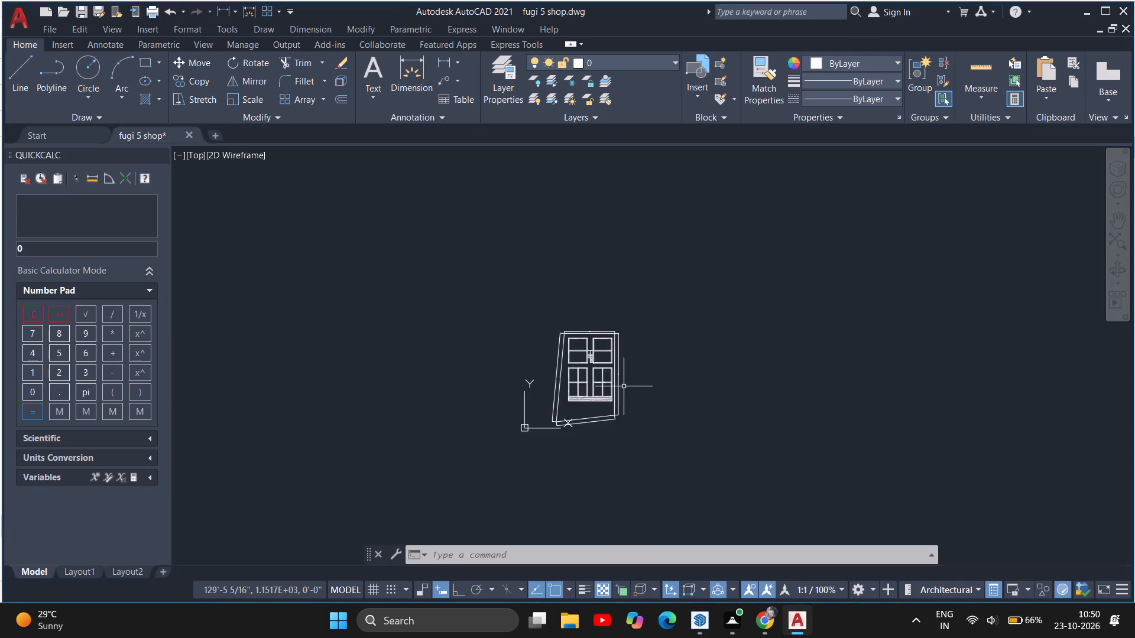
scroll(622, 388, up, 2)
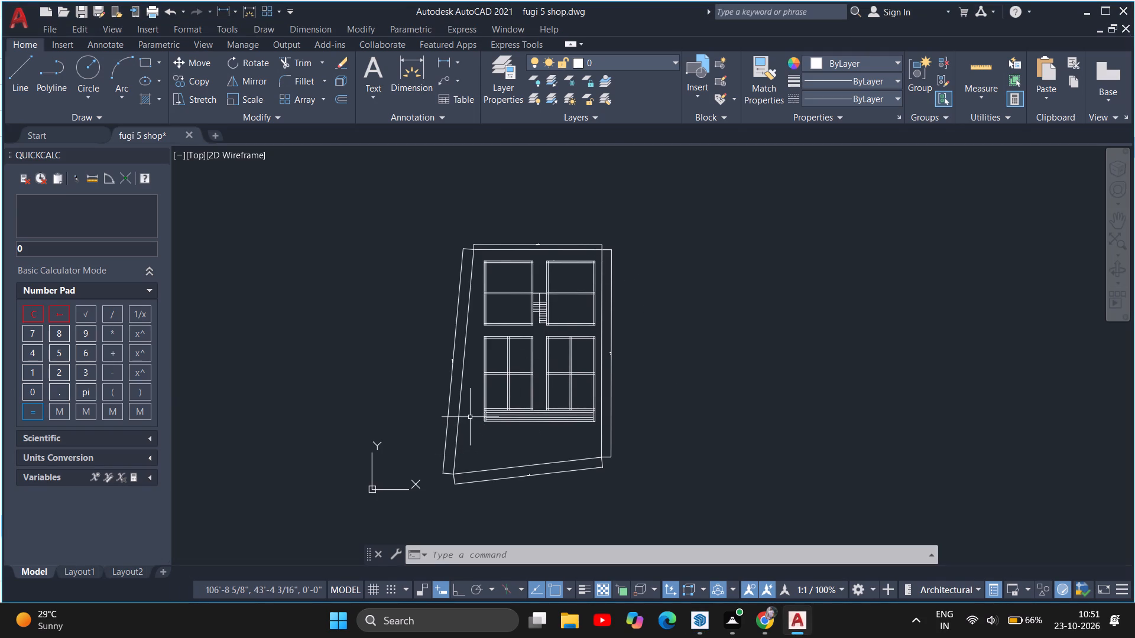
scroll(536, 402, down, 2)
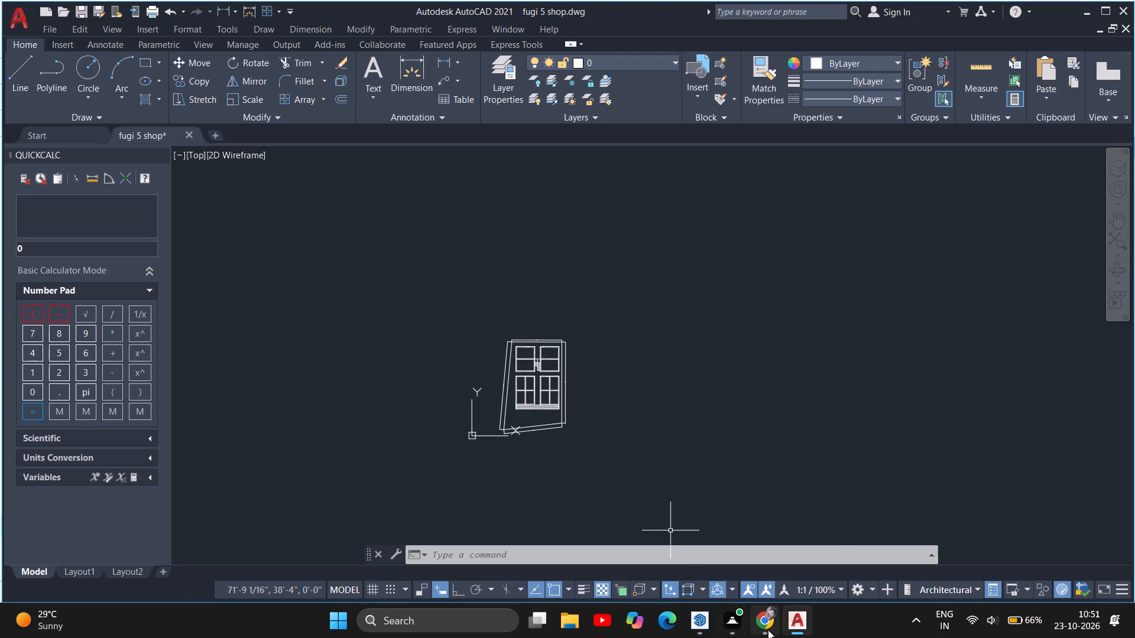
click(706, 620)
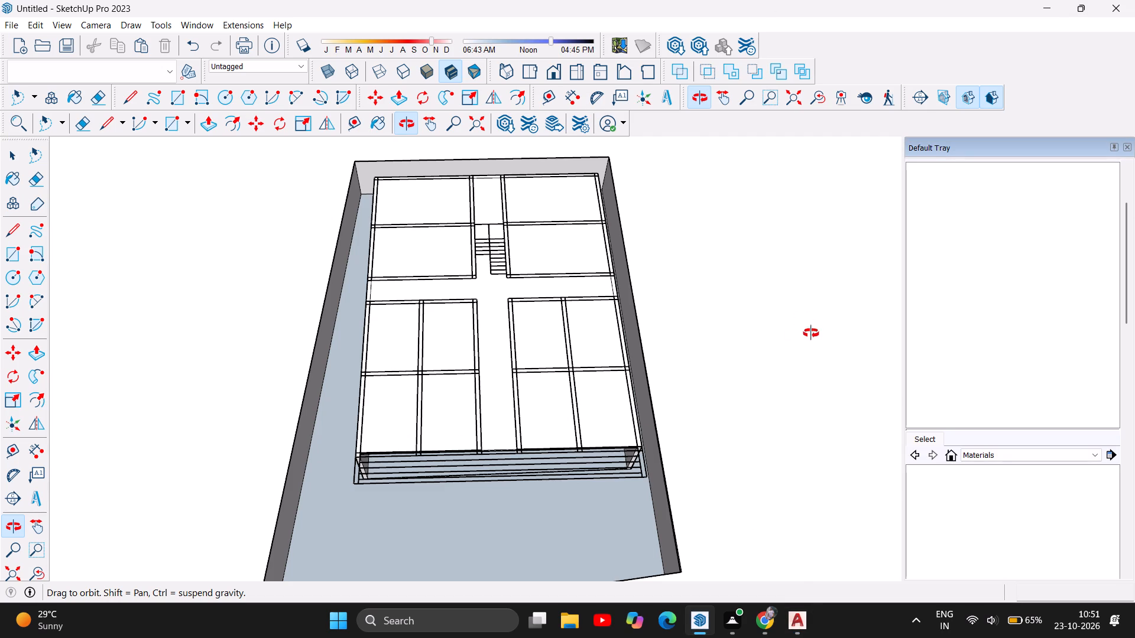
Examine the front opening and the interior between the raised floor and the roof slab's underside.
drag(682, 422, 611, 274)
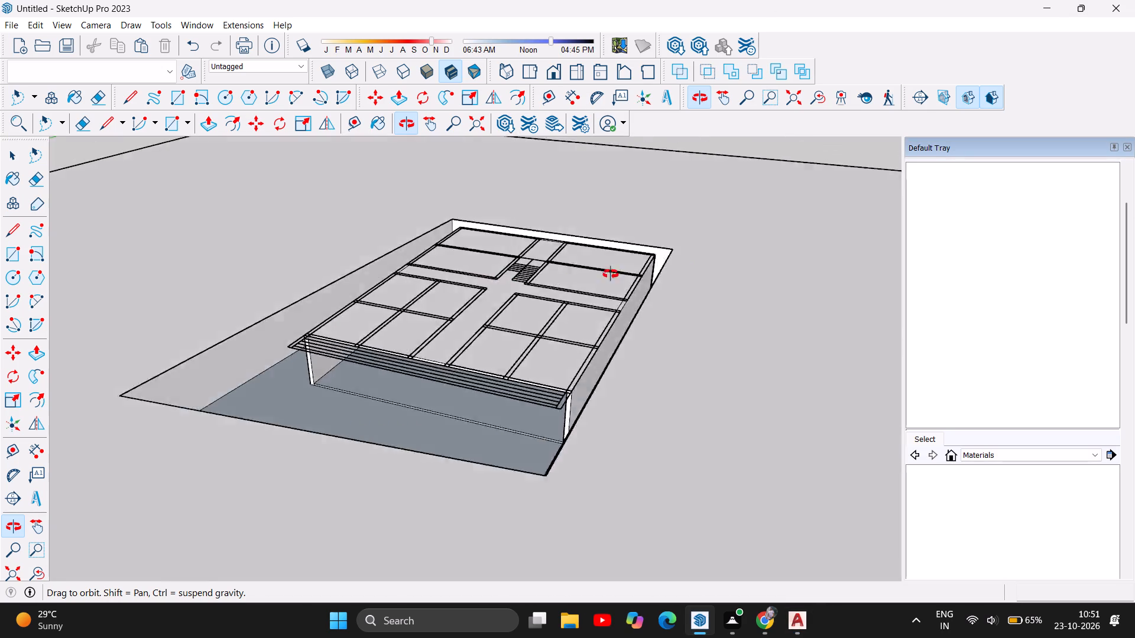
drag(611, 274, 728, 259)
scroll(490, 389, up, 3)
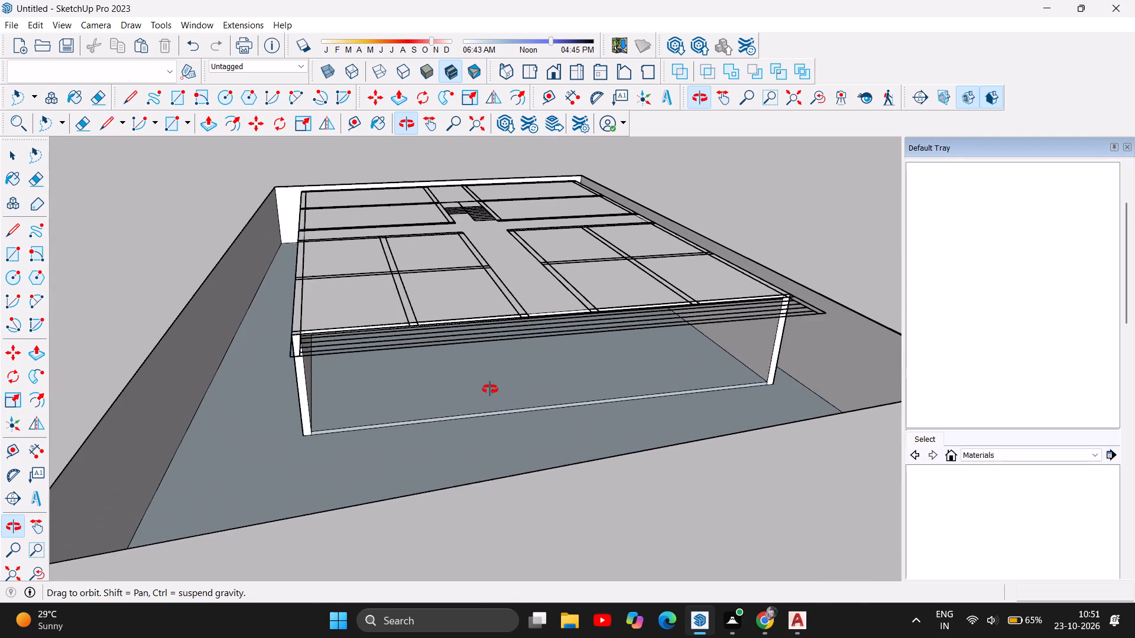
scroll(490, 389, up, 9)
drag(517, 420, 369, 389)
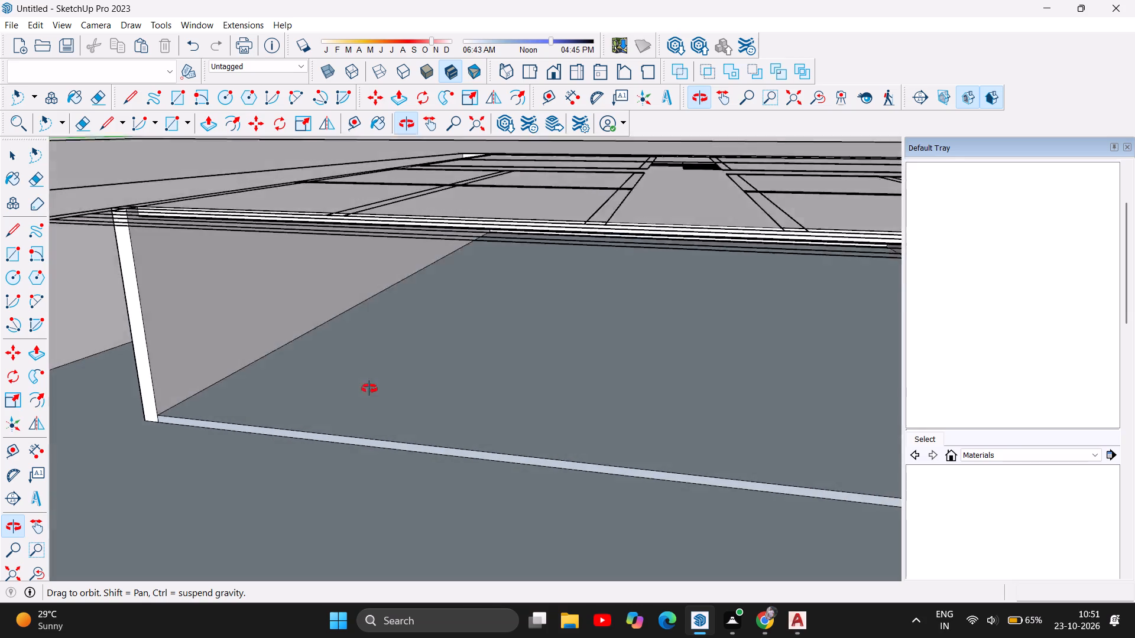
drag(369, 389, 489, 424)
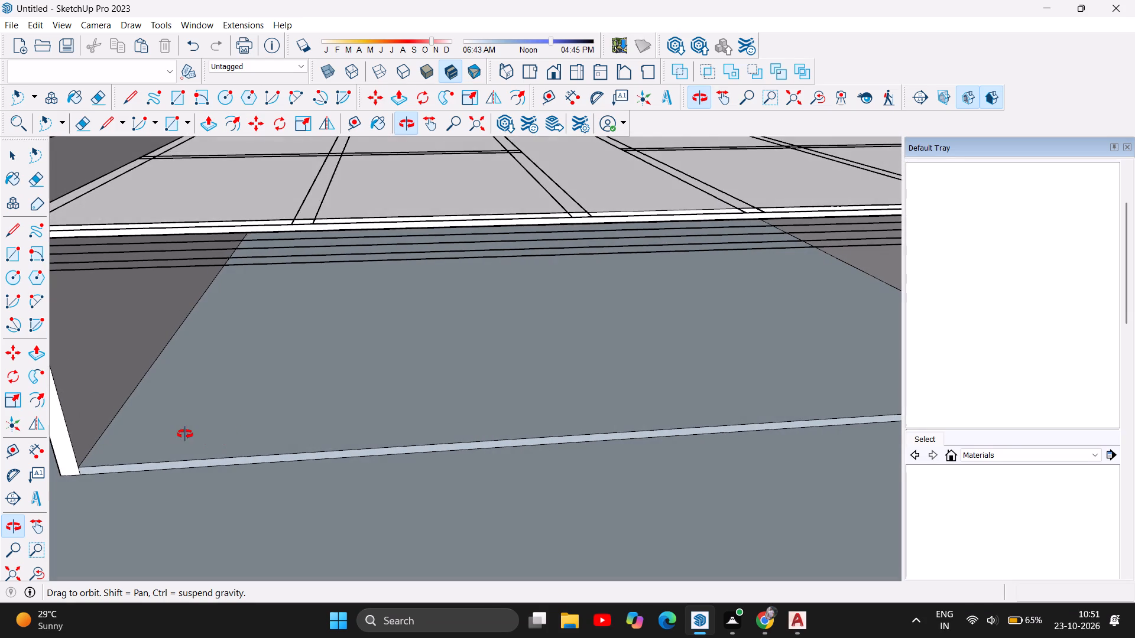
scroll(191, 429, up, 3)
drag(284, 446, 306, 389)
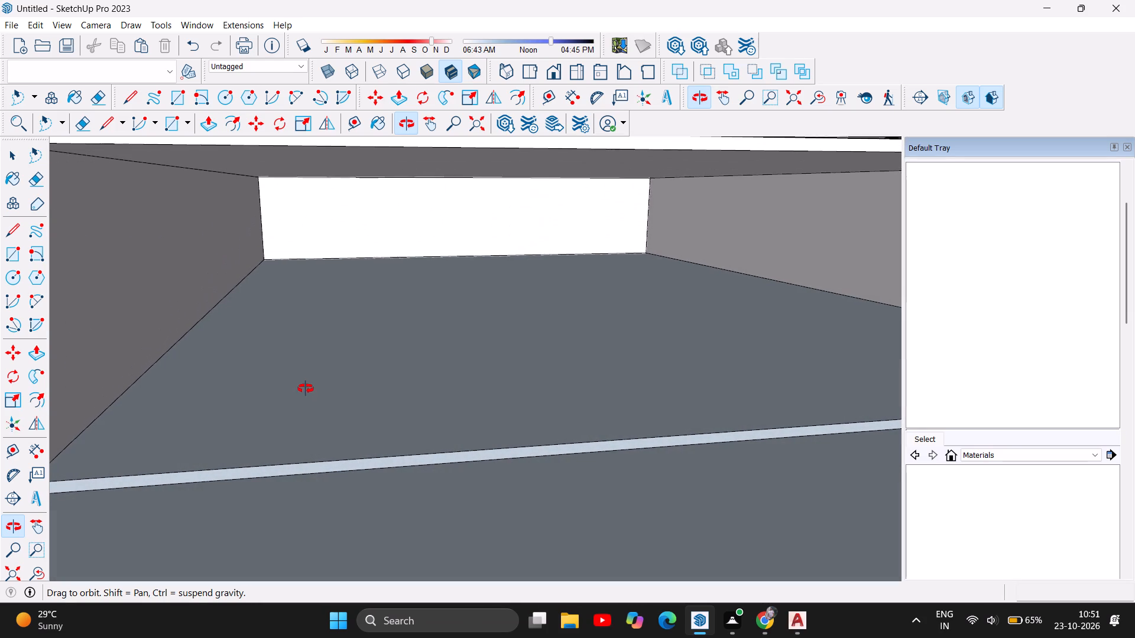
drag(306, 389, 308, 383)
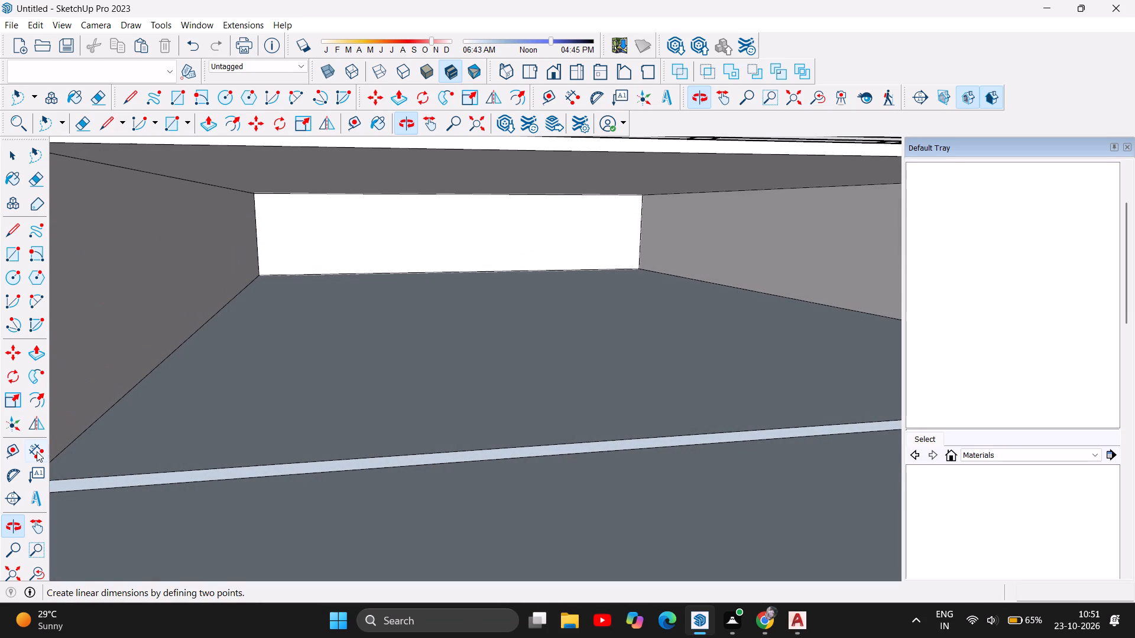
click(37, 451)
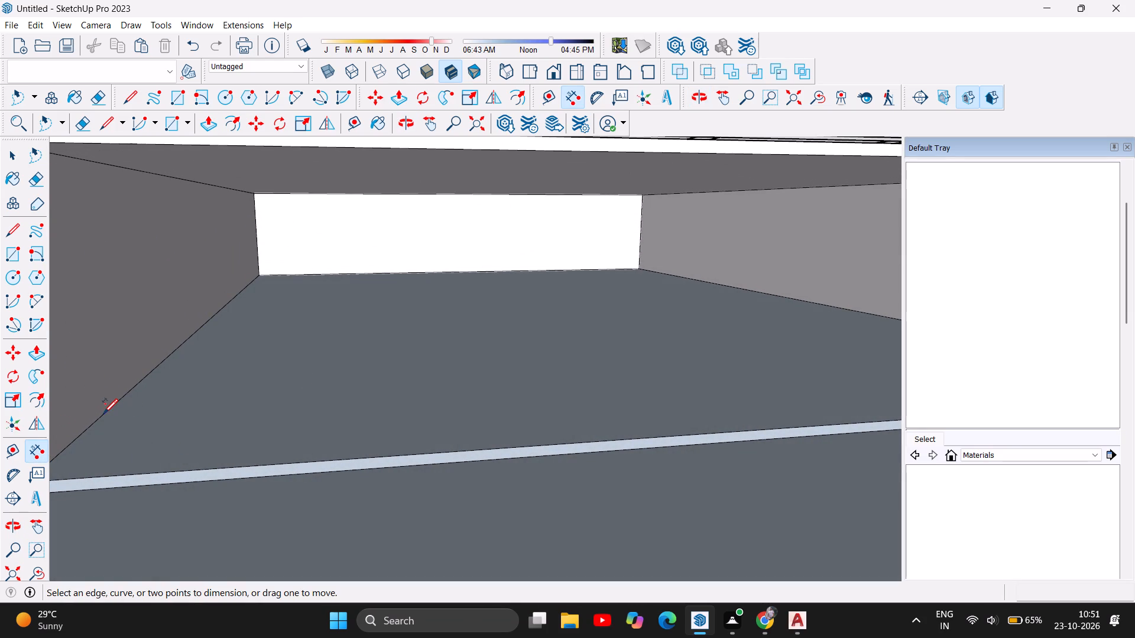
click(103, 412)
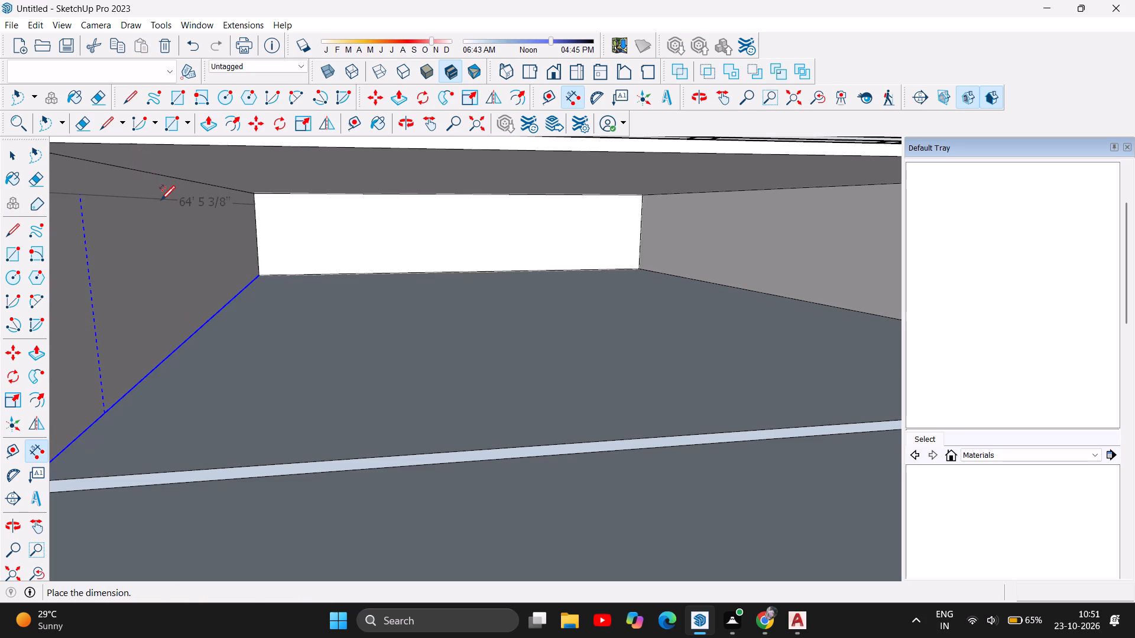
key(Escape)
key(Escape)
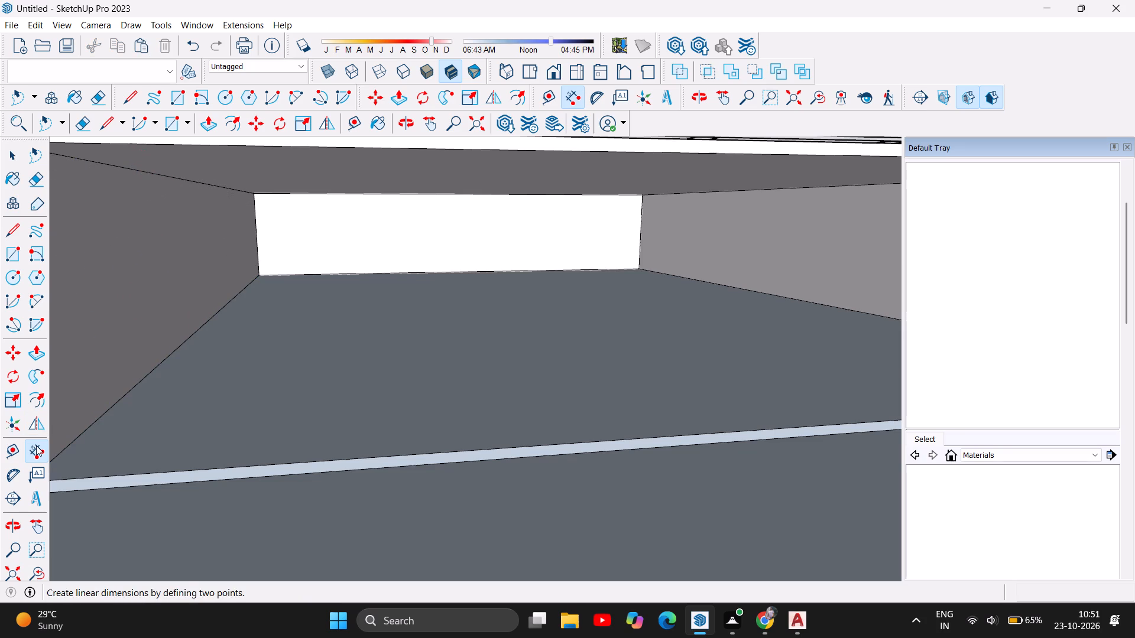
Measure the interior clear height from floor to roof underside at the back wall's corner using the Dimension tool.
click(36, 445)
click(120, 165)
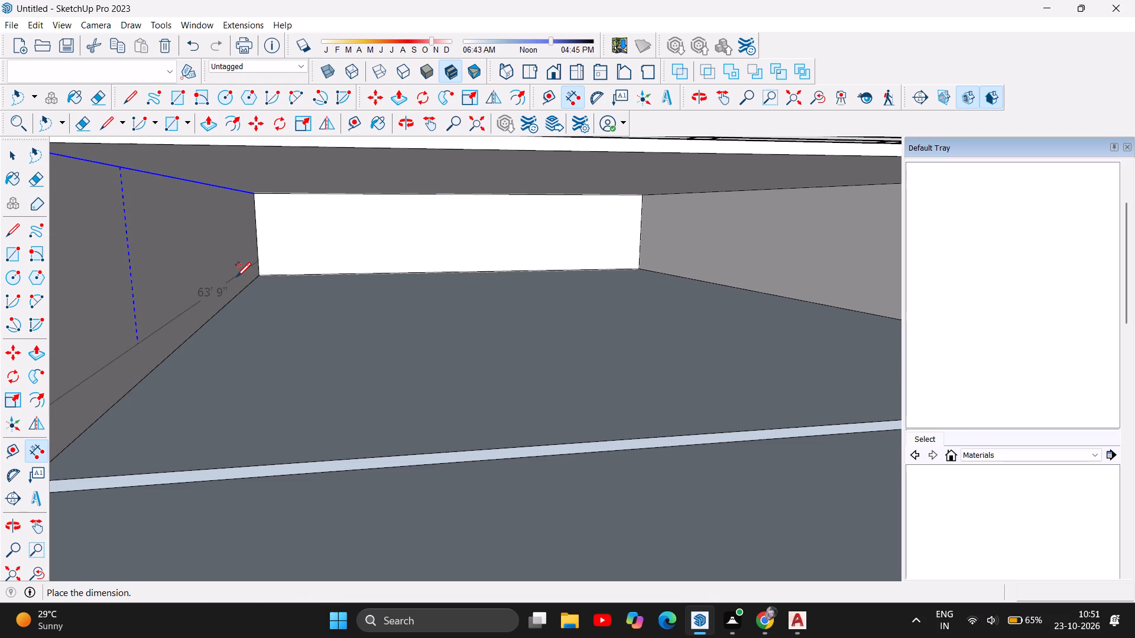
key(Escape)
scroll(264, 190, up, 4)
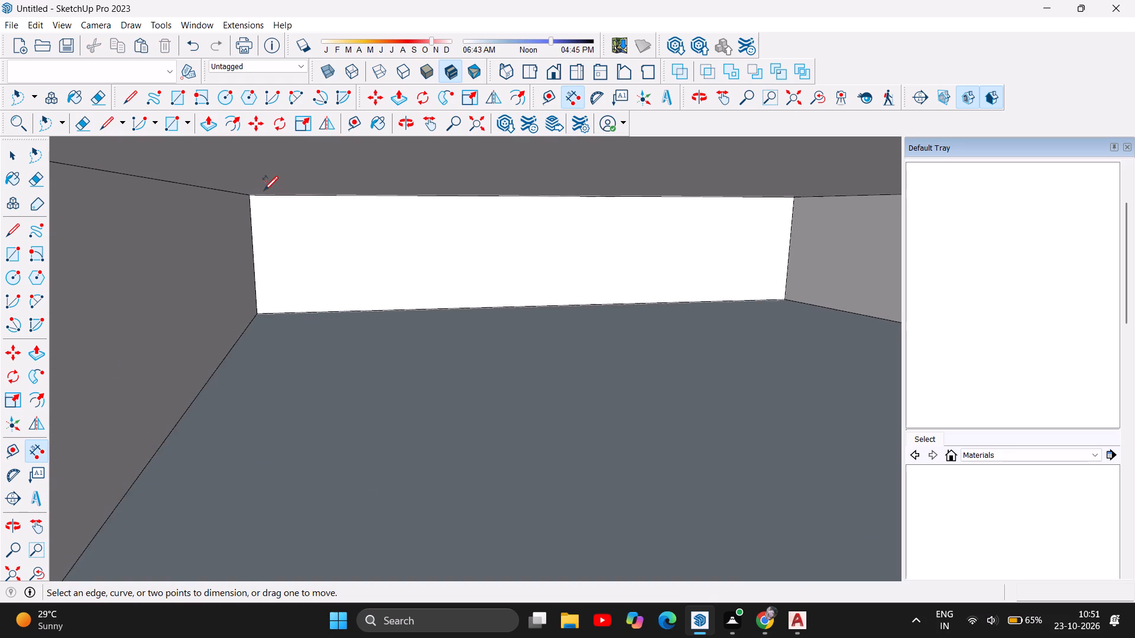
scroll(264, 190, up, 9)
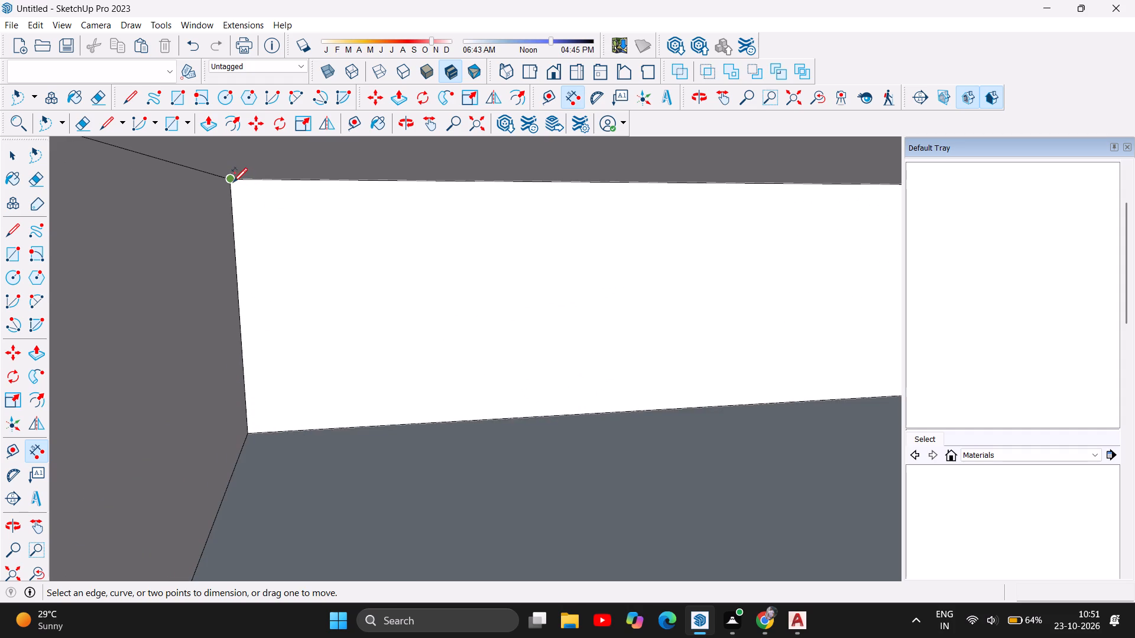
click(232, 180)
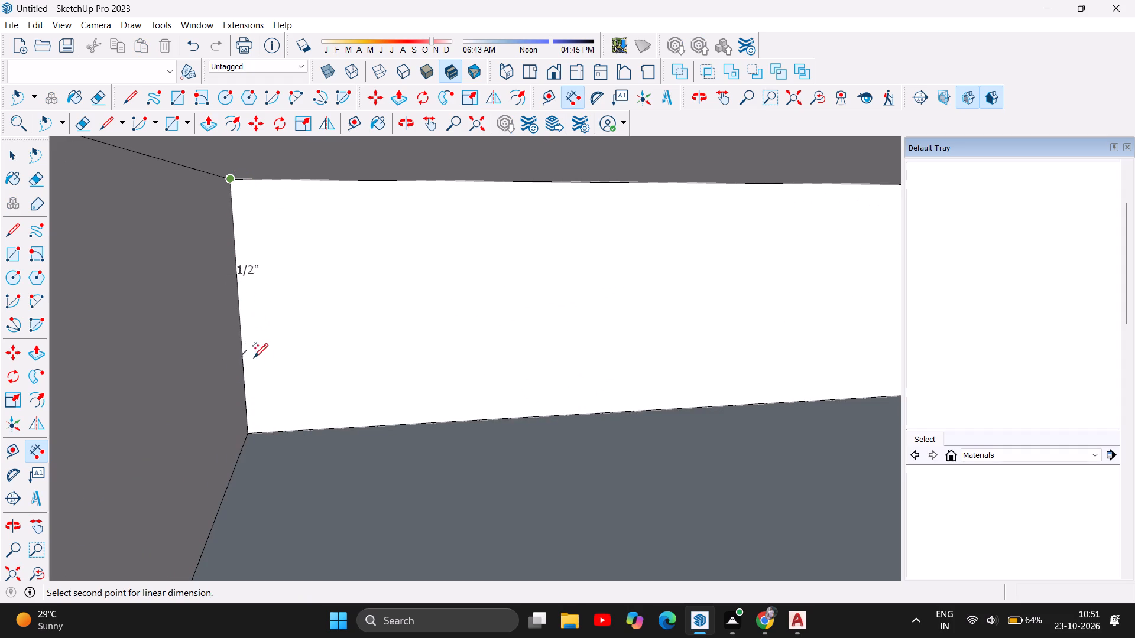
click(251, 435)
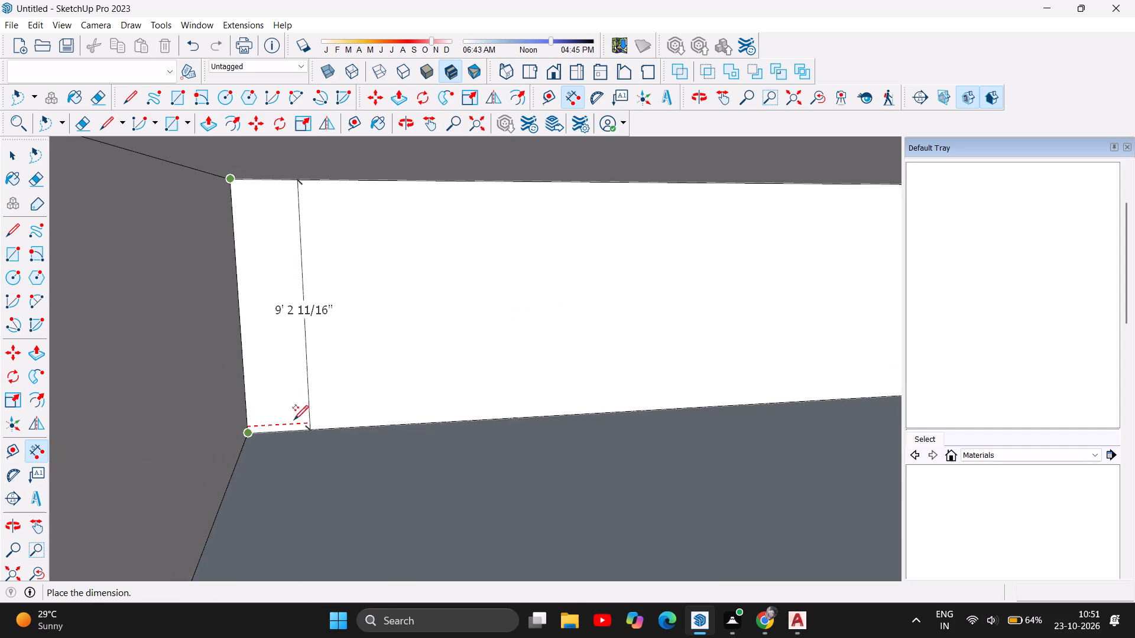
scroll(310, 392, down, 2)
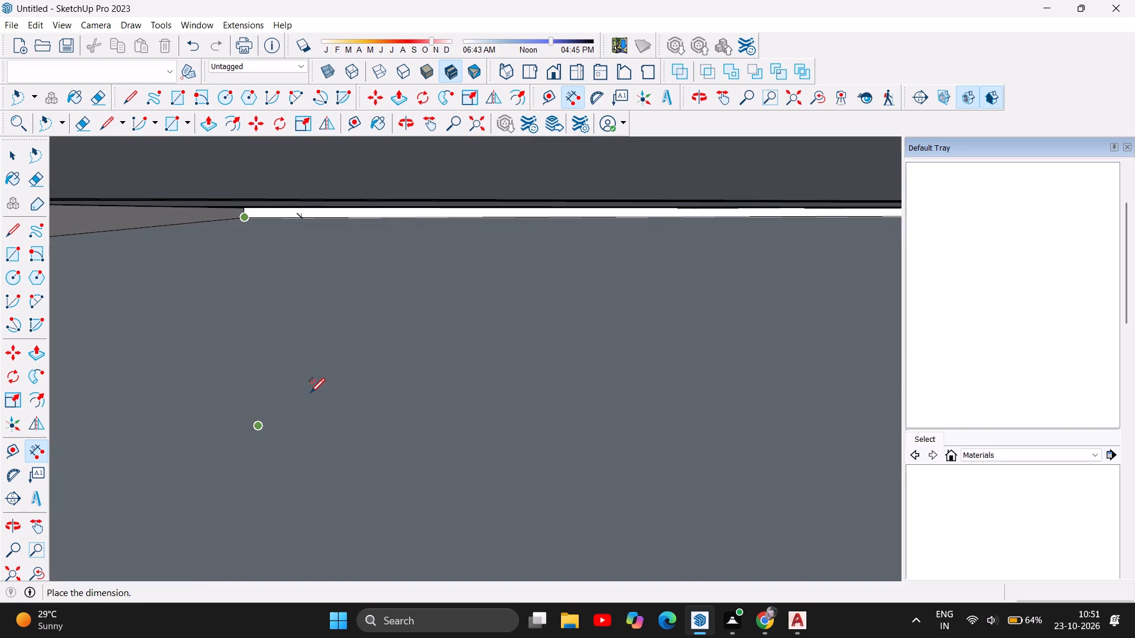
key(Escape)
Examine the roofed building and its front opening within the surrounding plot, backing out from the interior.
scroll(363, 318, down, 5)
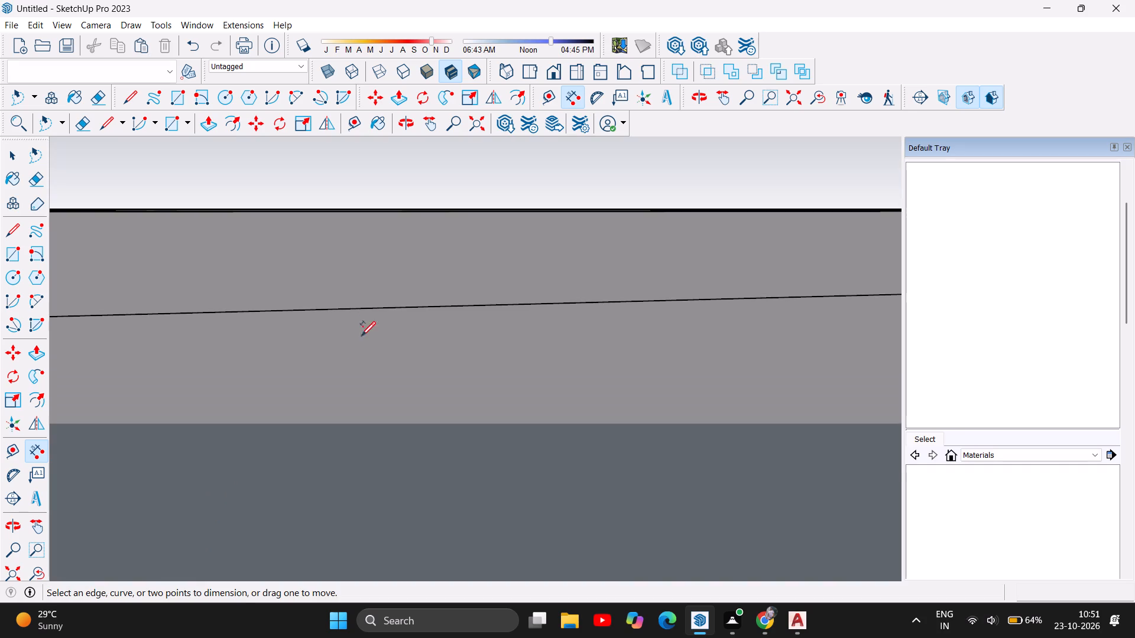
scroll(348, 360, down, 7)
scroll(383, 308, down, 20)
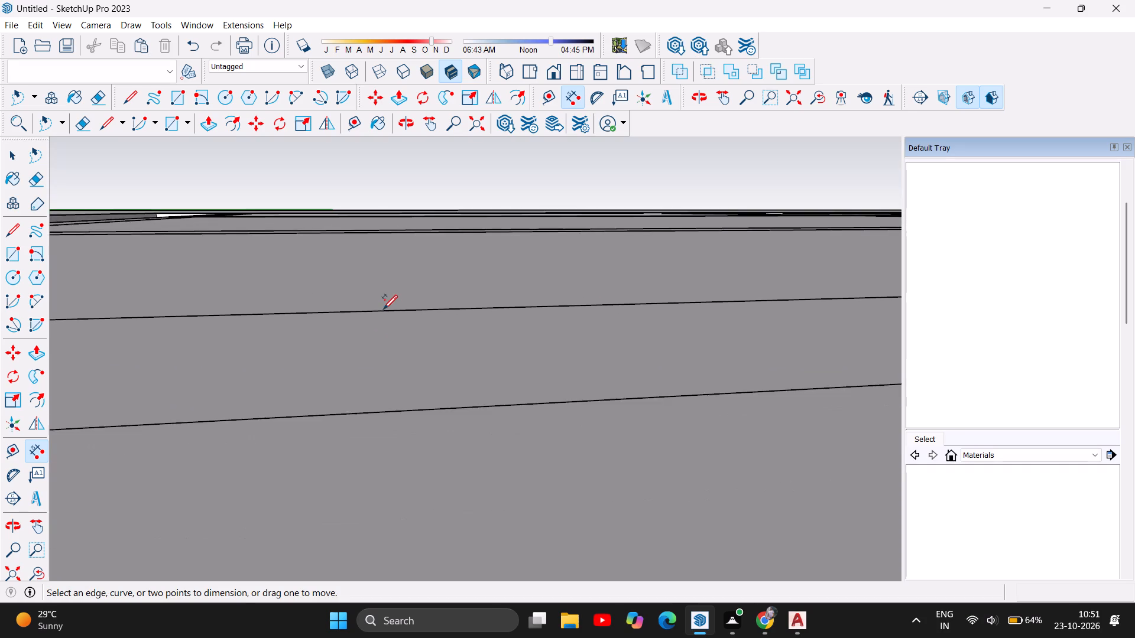
scroll(383, 308, down, 7)
scroll(427, 351, down, 7)
scroll(445, 388, down, 15)
scroll(474, 450, down, 7)
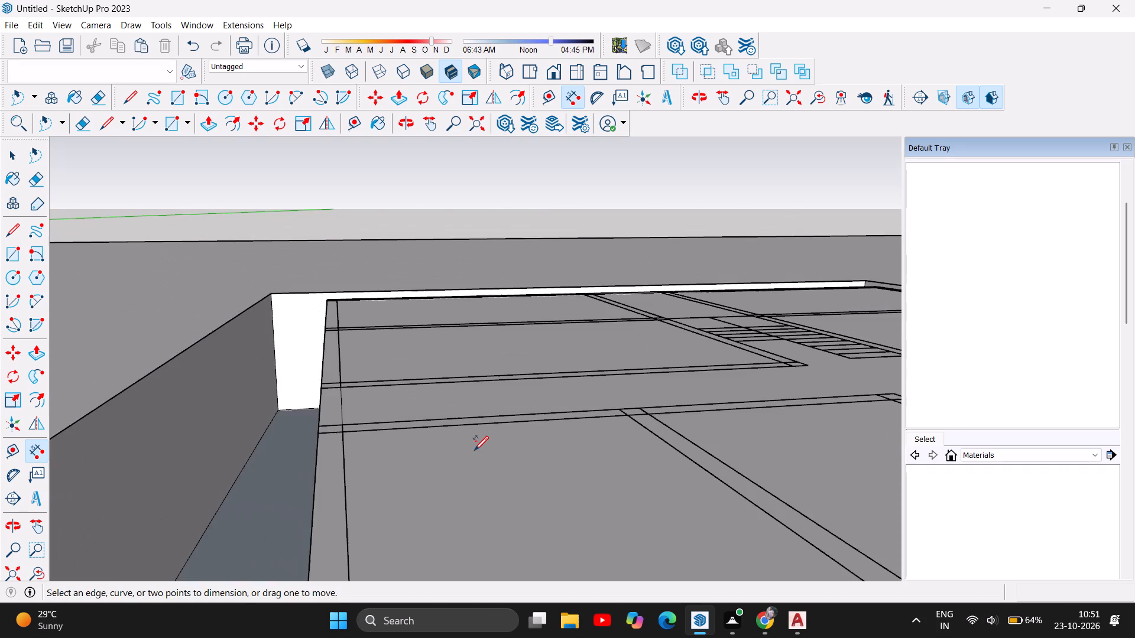
scroll(365, 304, down, 16)
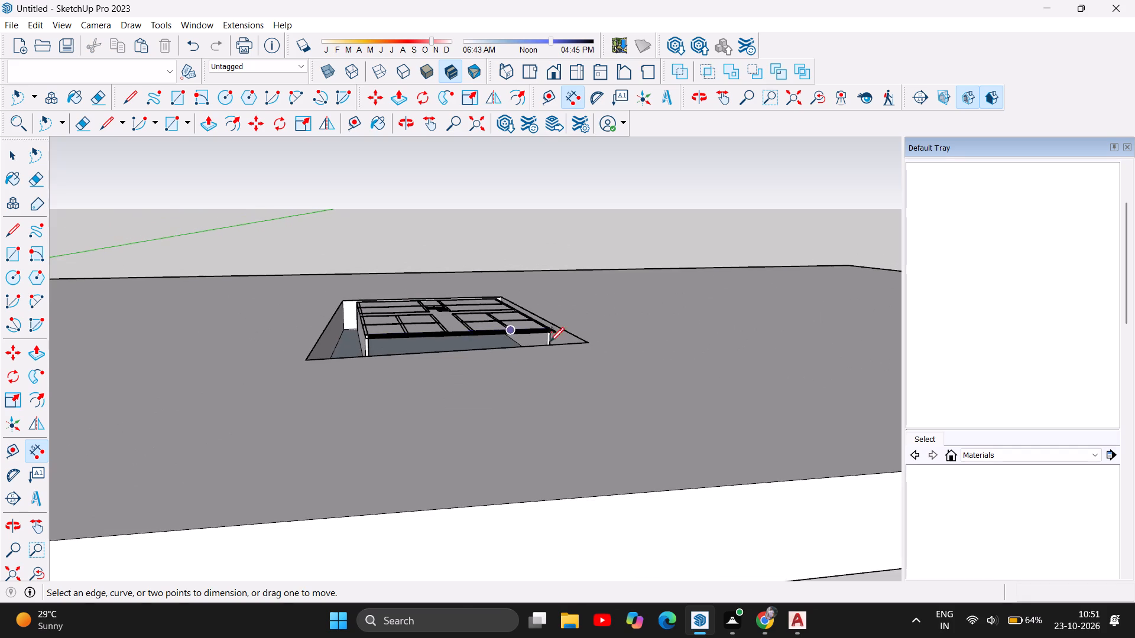
scroll(576, 349, up, 6)
scroll(400, 371, up, 12)
scroll(349, 319, up, 6)
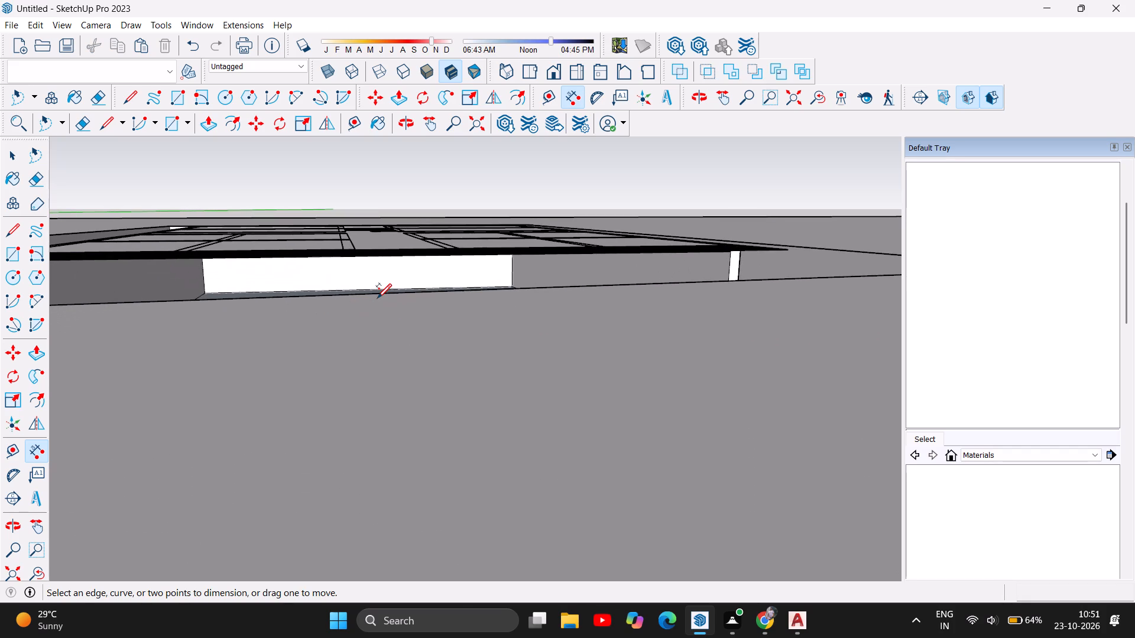
scroll(377, 297, down, 11)
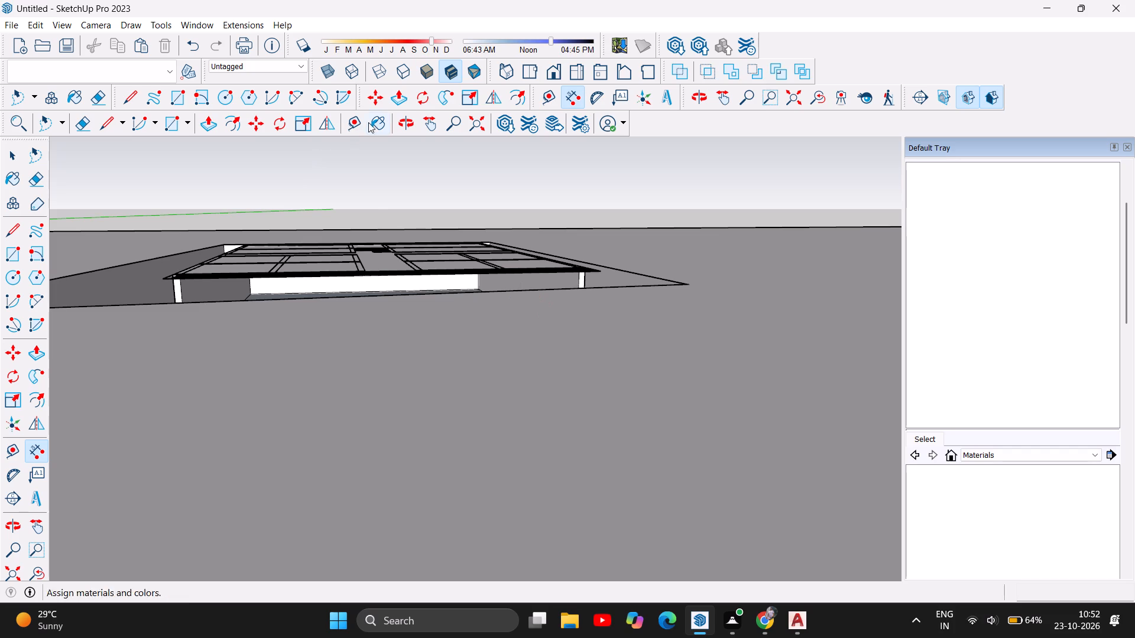
Examine the building's open front, side wall ends and projecting front step lines from both front corners.
click(410, 122)
drag(479, 299, 452, 466)
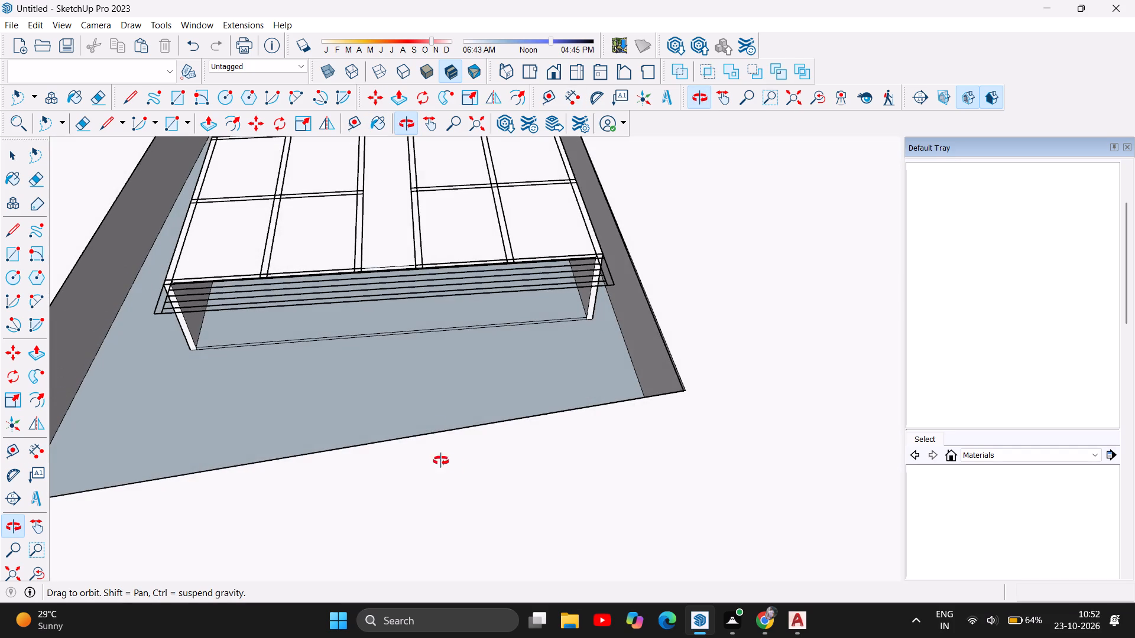
drag(510, 350, 375, 266)
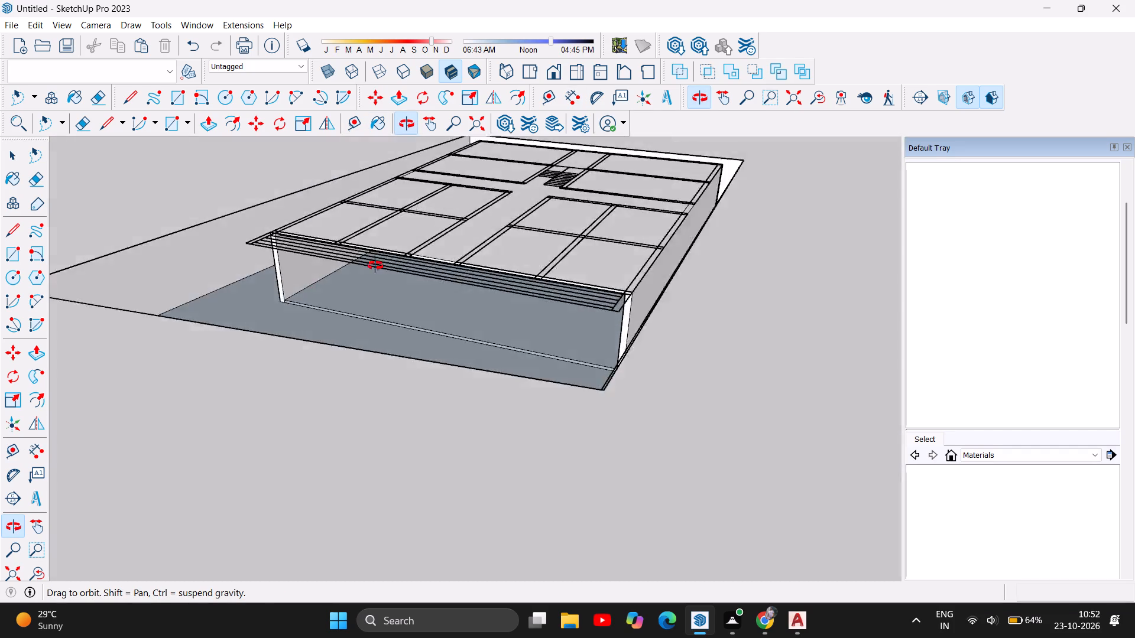
drag(375, 266, 823, 213)
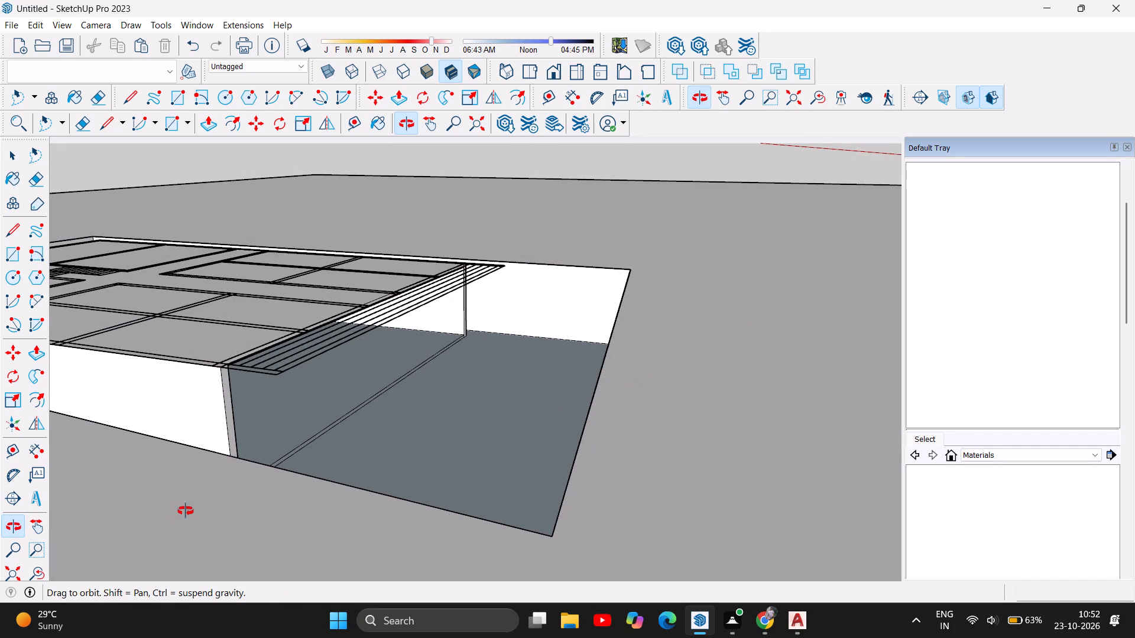
scroll(268, 449, up, 7)
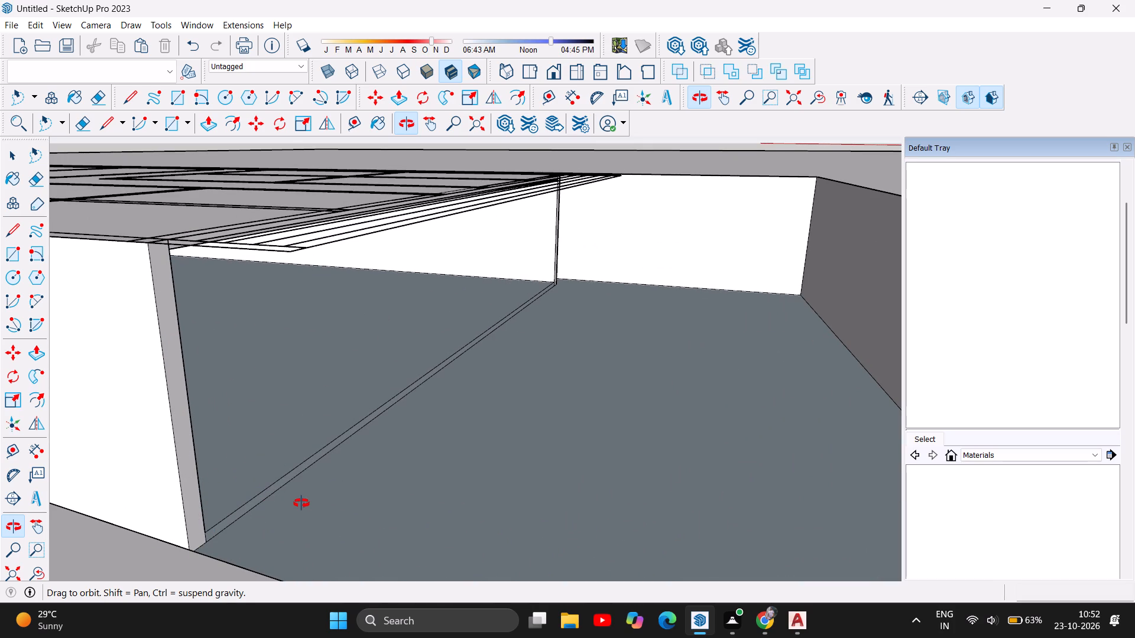
drag(301, 503, 254, 505)
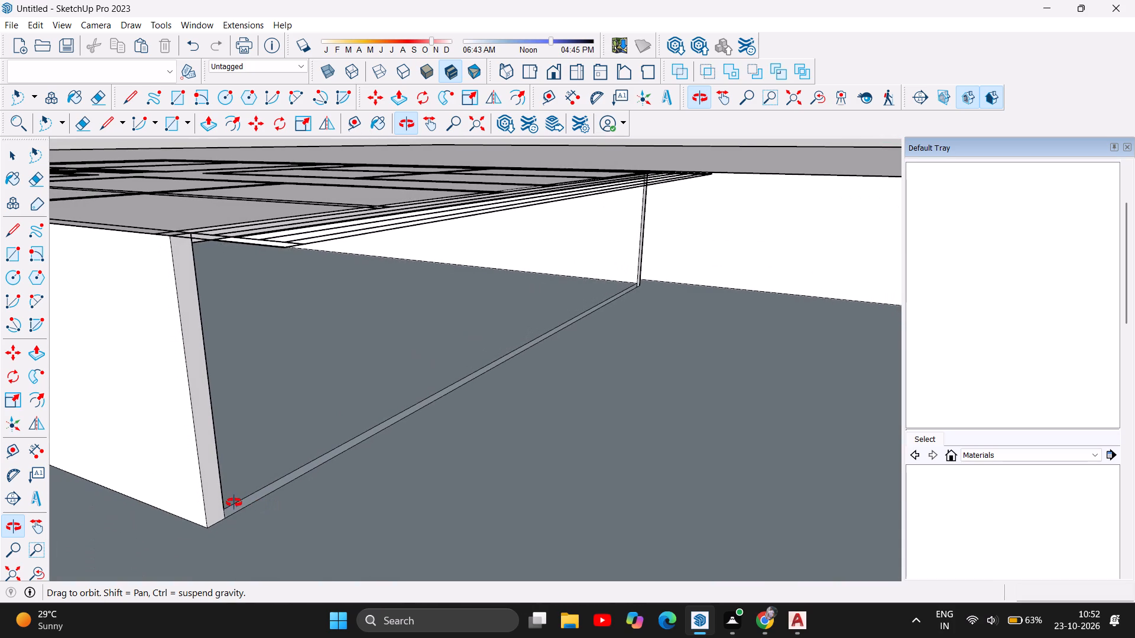
scroll(271, 486, down, 6)
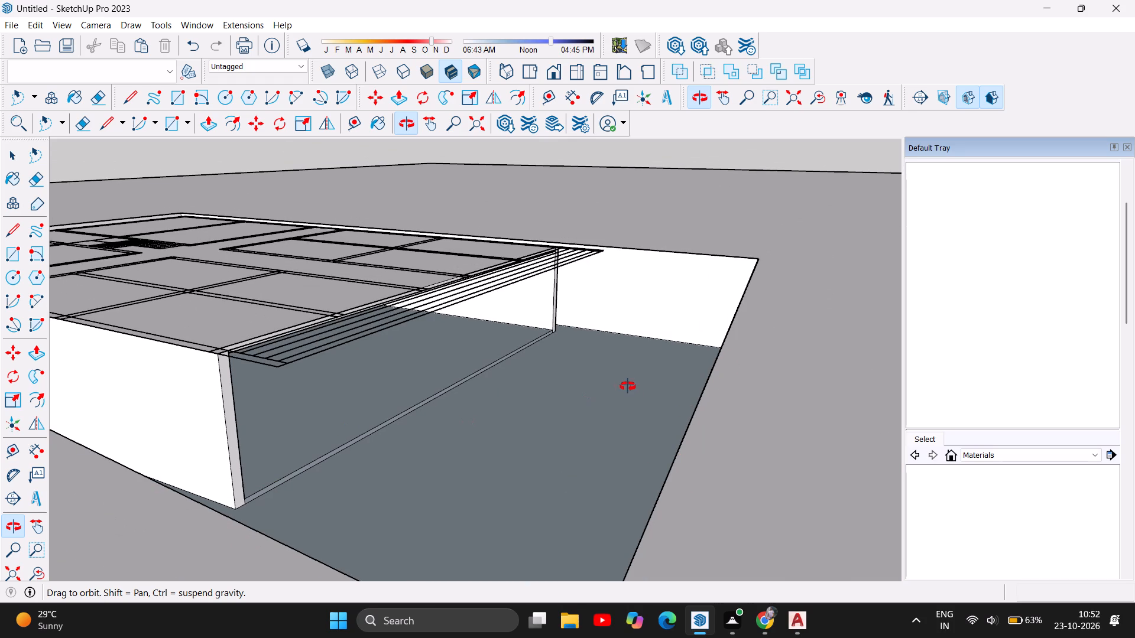
drag(480, 453, 424, 446)
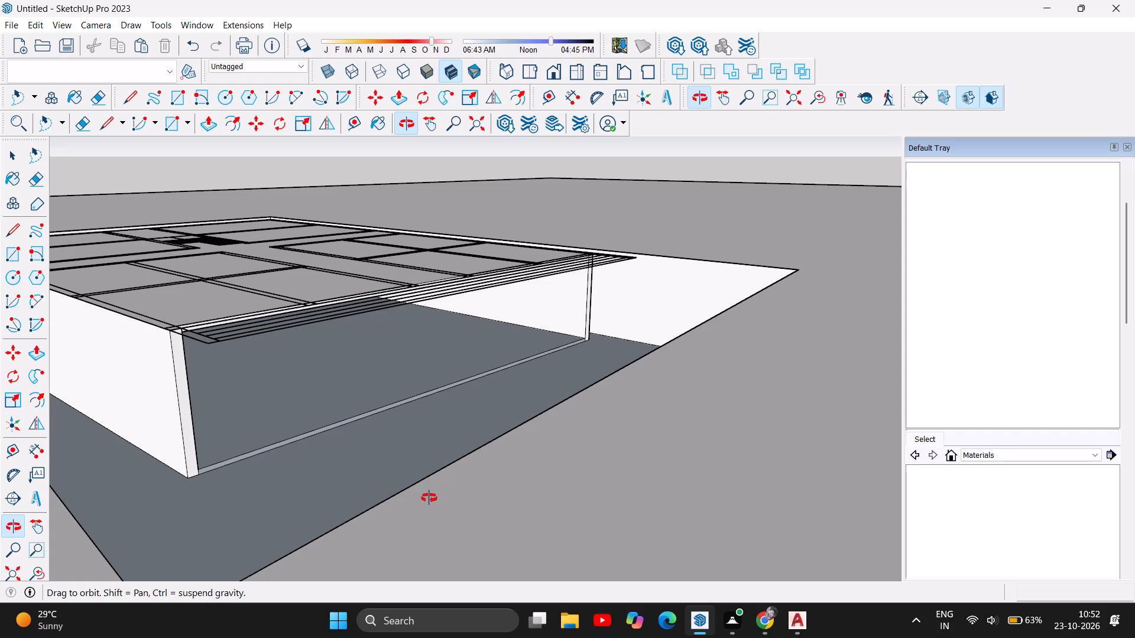
drag(289, 500, 336, 504)
drag(336, 504, 401, 509)
drag(473, 439, 447, 545)
Examine the front step lines, the room and stair layout and the plot's front area from above and both sides.
scroll(166, 373, down, 9)
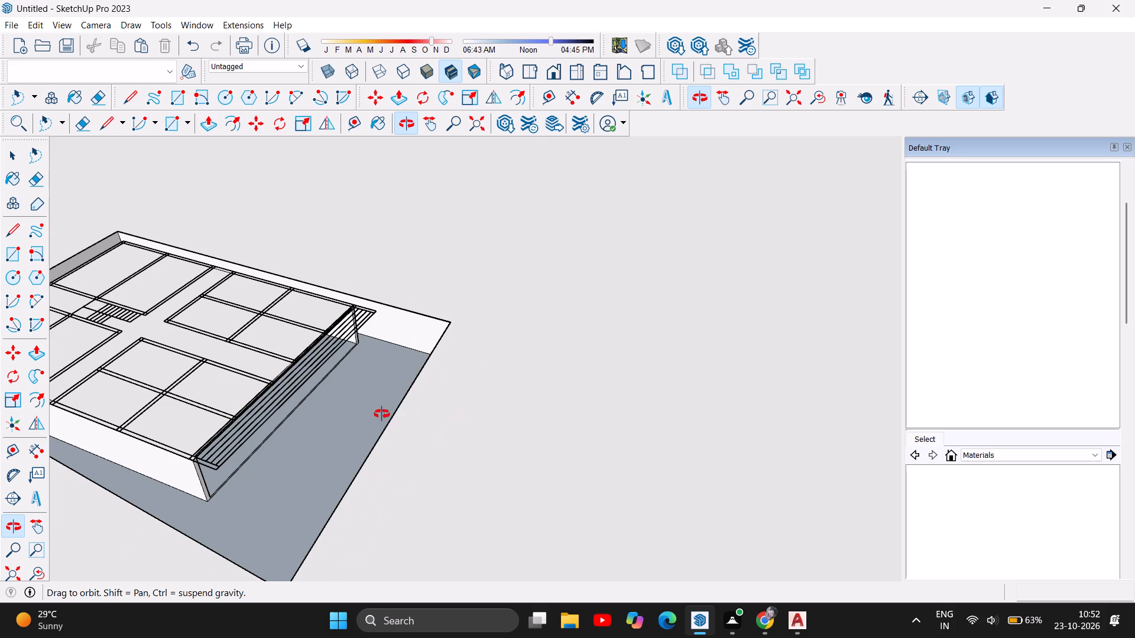
drag(382, 414, 144, 425)
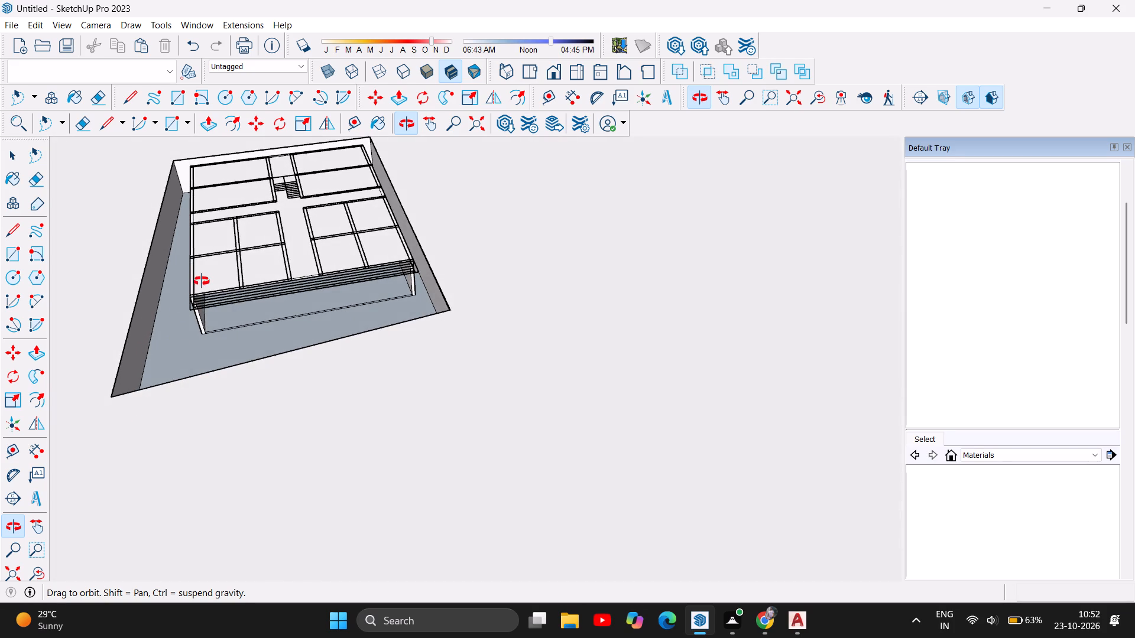
scroll(202, 280, up, 9)
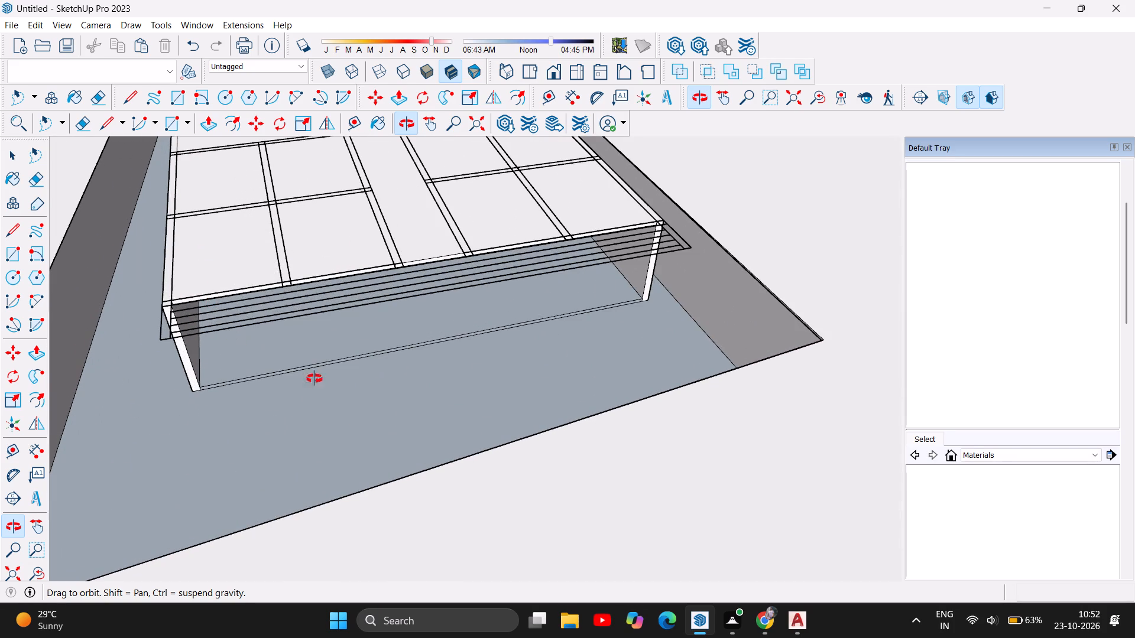
drag(336, 388, 294, 473)
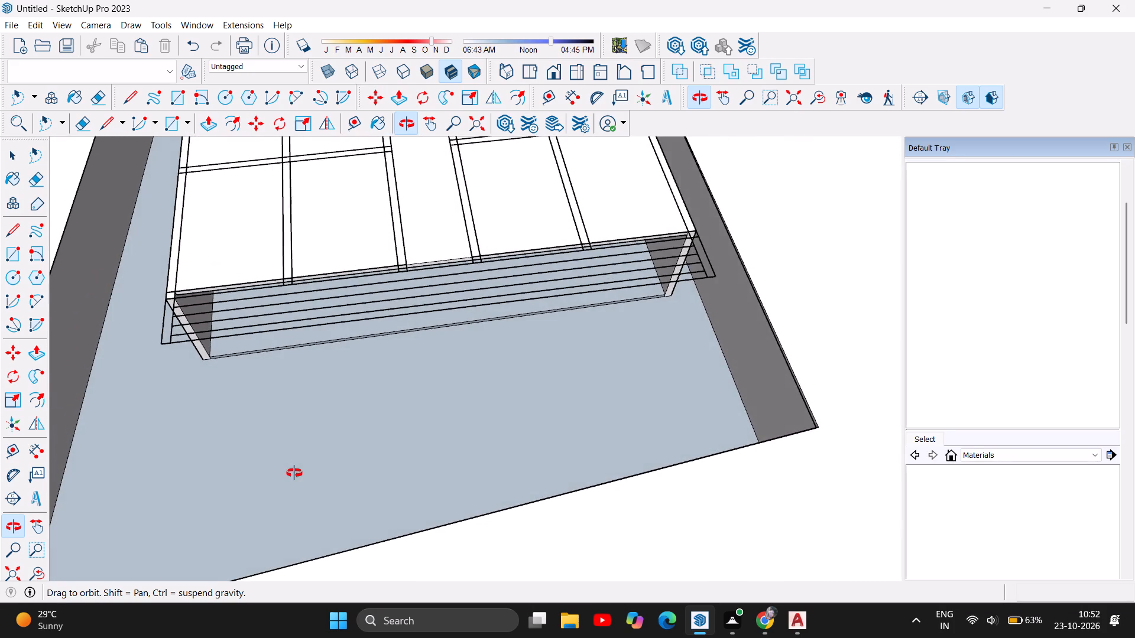
drag(294, 473, 294, 478)
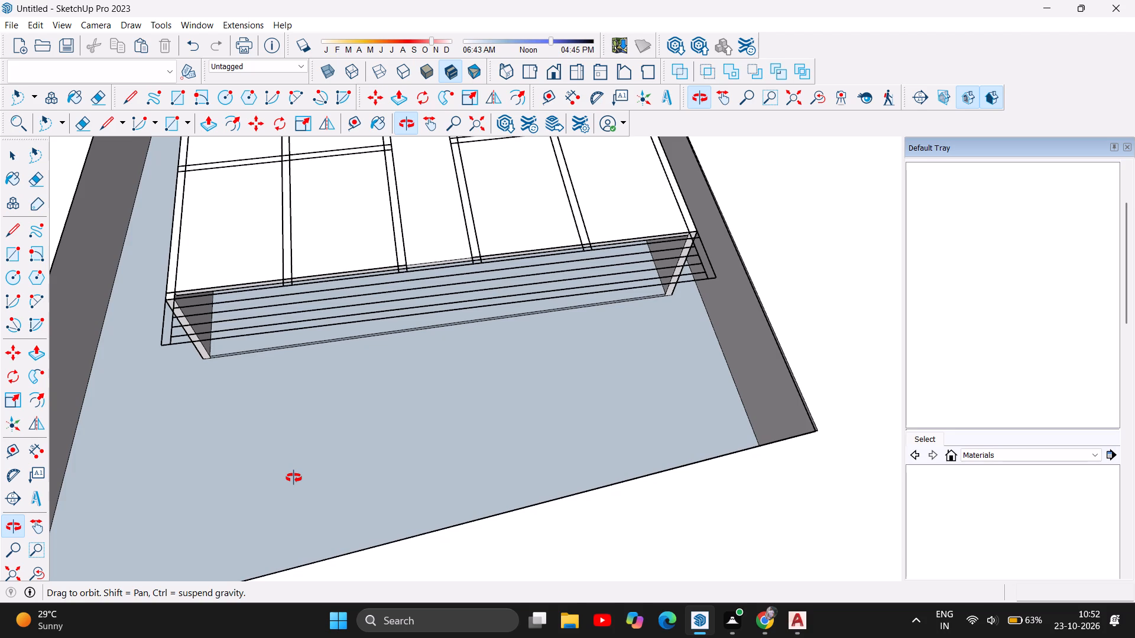
drag(294, 478, 296, 481)
scroll(309, 476, up, 3)
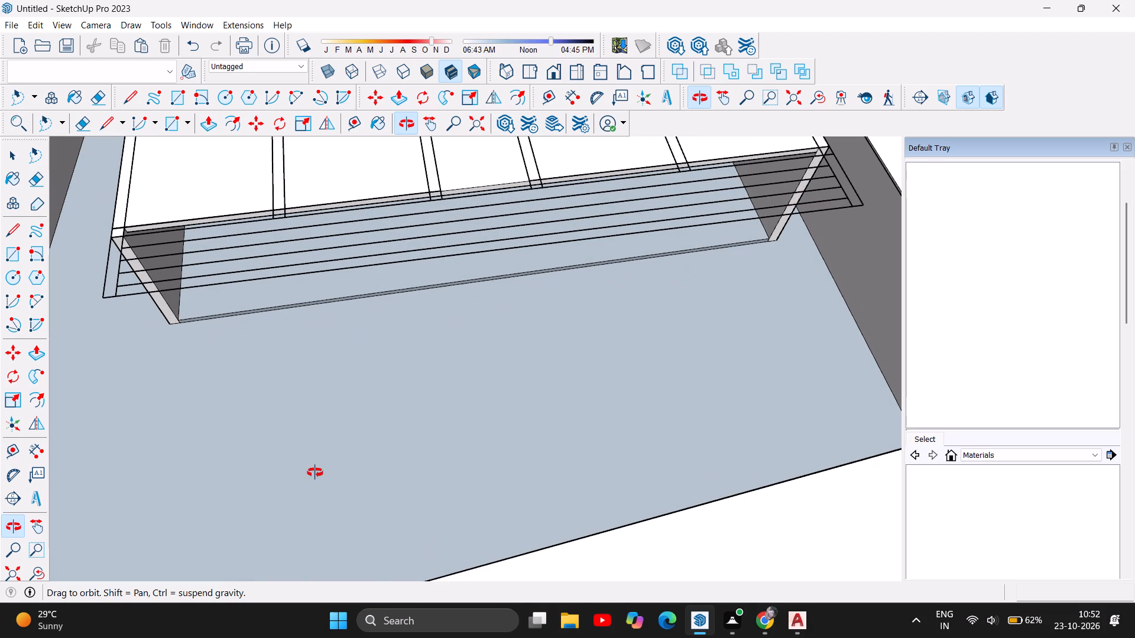
scroll(364, 481, down, 2)
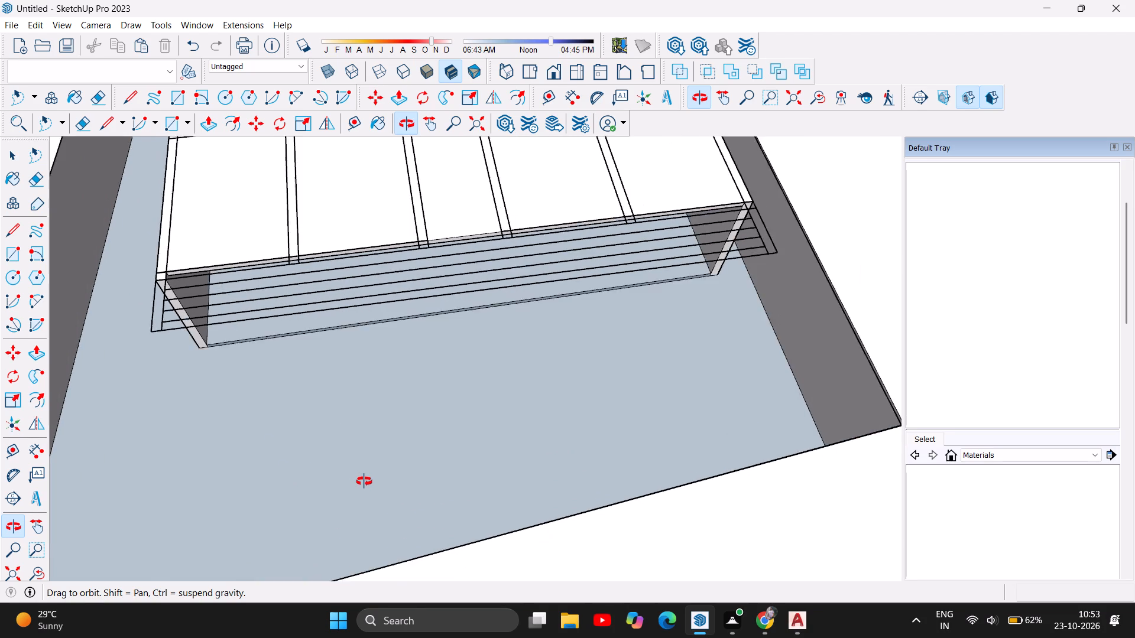
scroll(364, 481, down, 3)
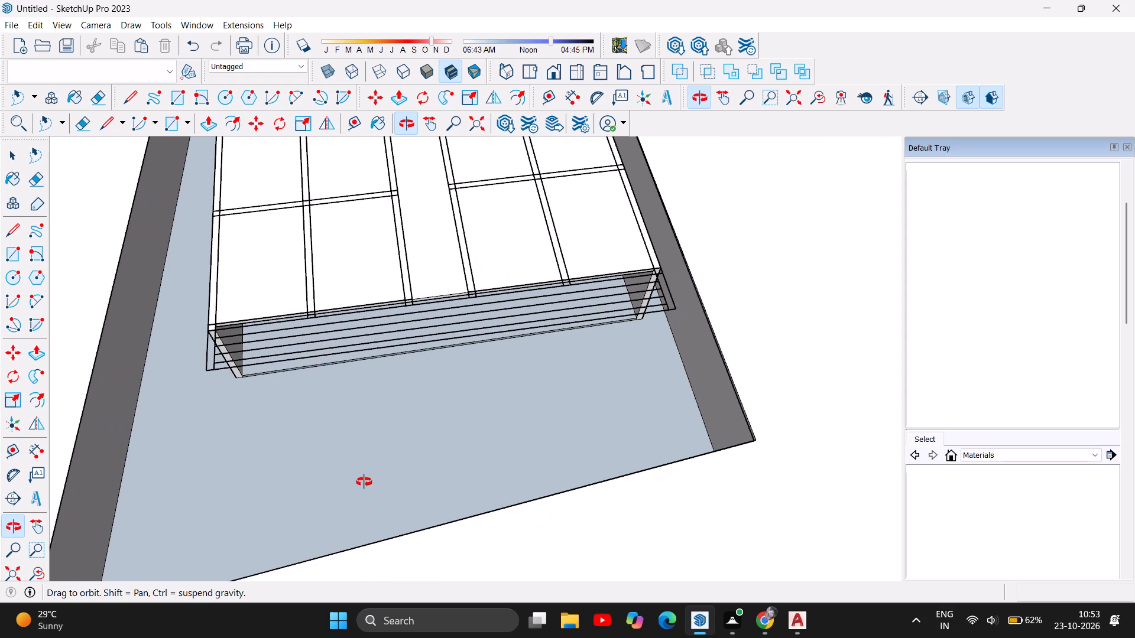
drag(366, 486, 169, 341)
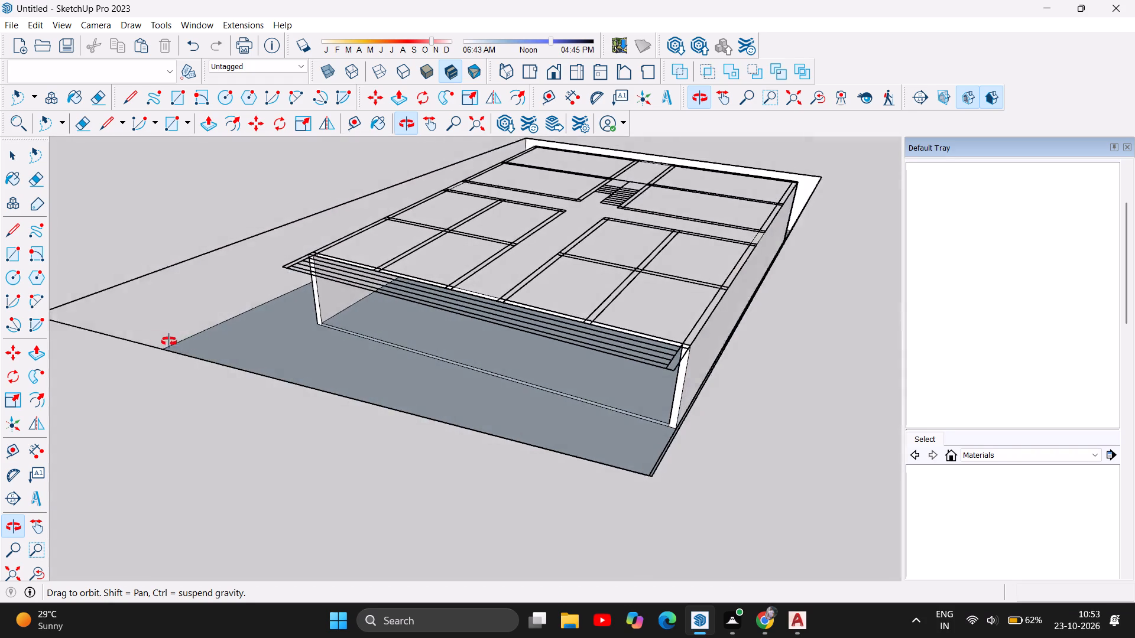
drag(169, 341, 542, 301)
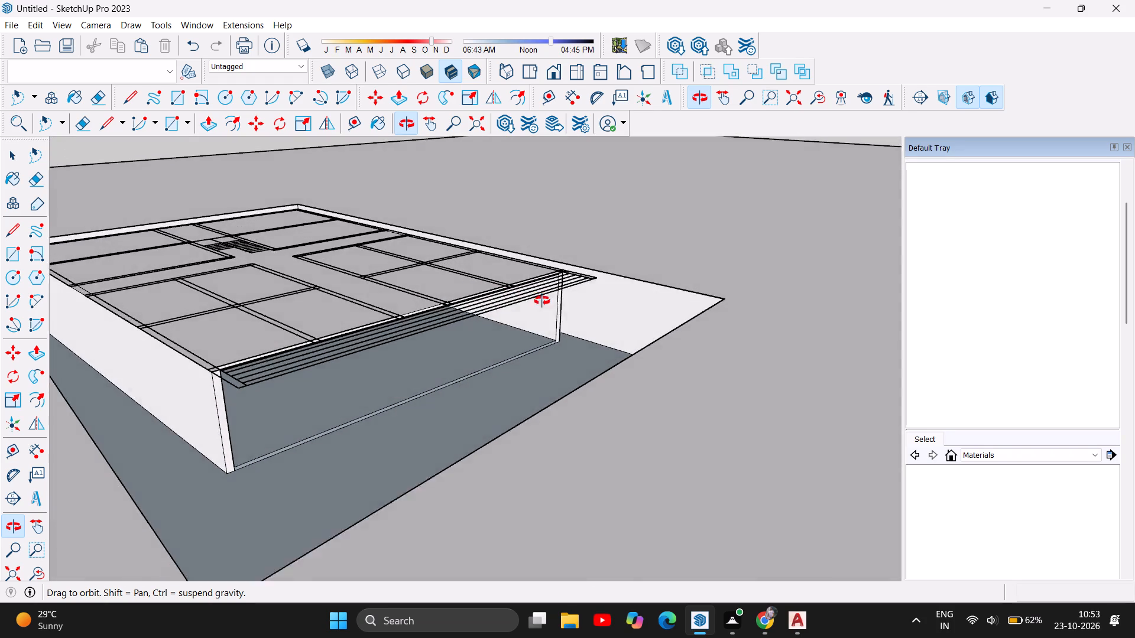
drag(542, 301, 562, 481)
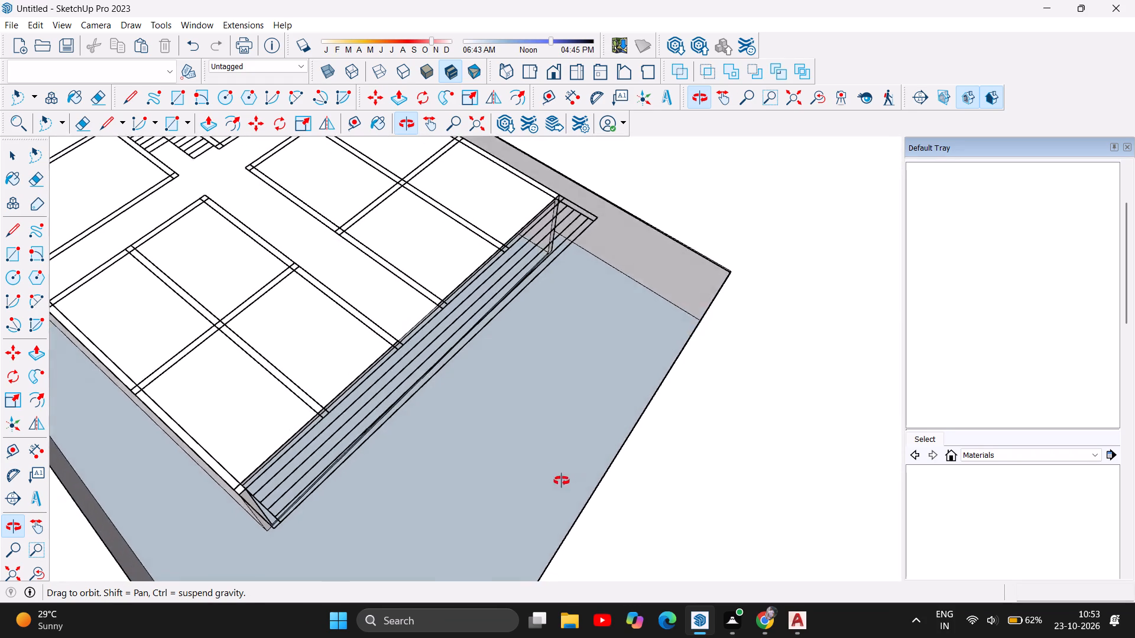
drag(562, 481, 262, 461)
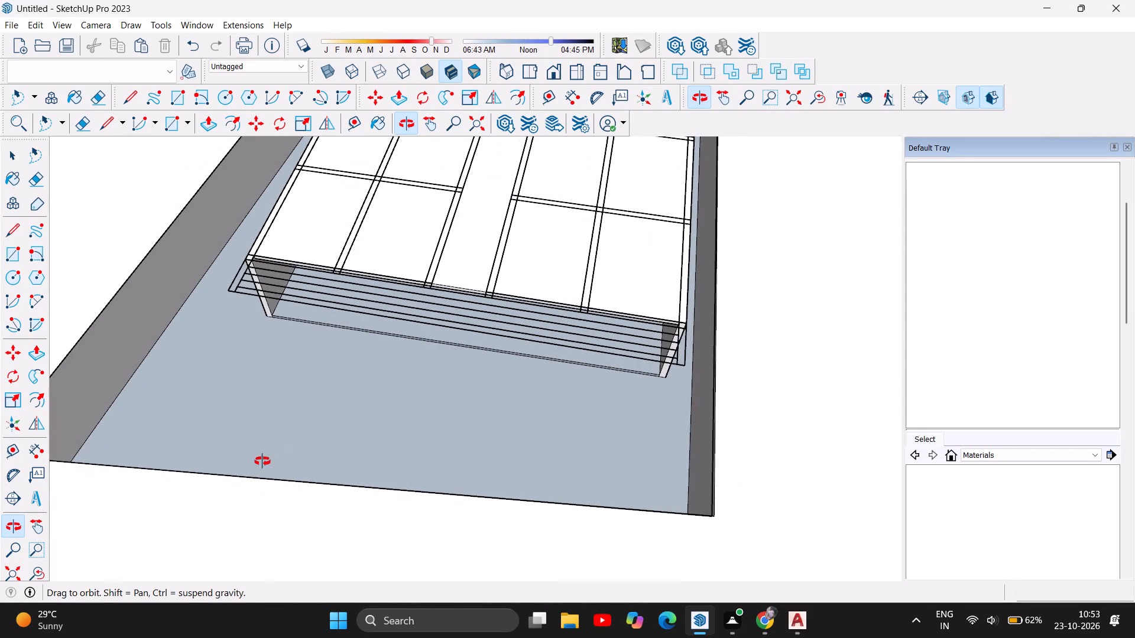
drag(262, 461, 436, 487)
scroll(390, 513, down, 6)
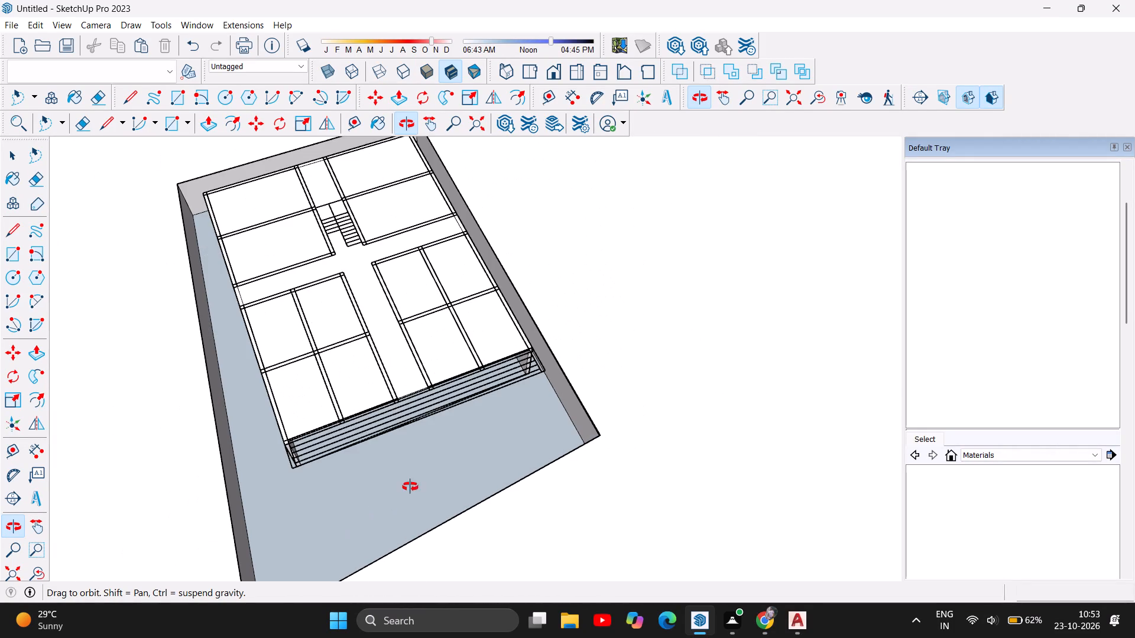
drag(410, 487, 352, 588)
scroll(233, 458, down, 6)
drag(329, 458, 322, 467)
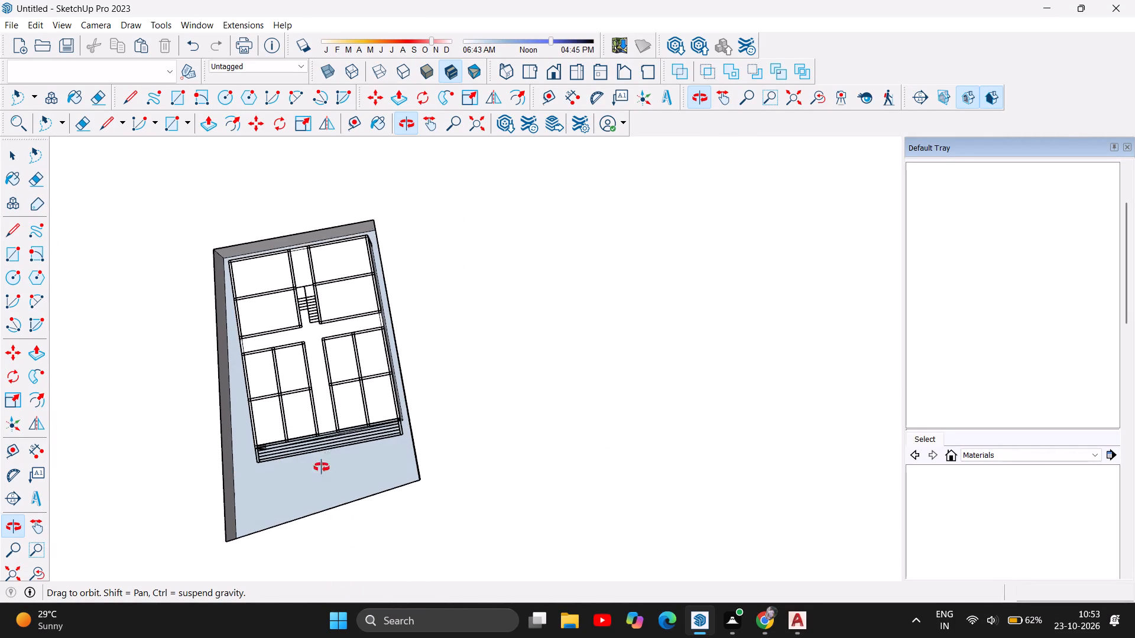
drag(322, 467, 346, 318)
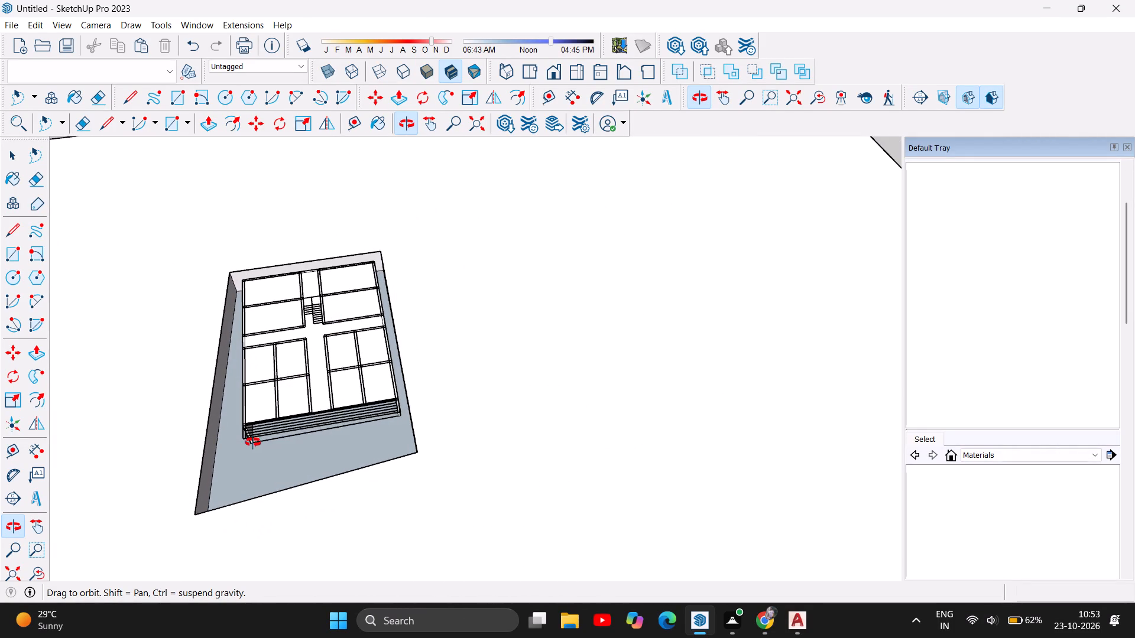
Examine the front wall end, the roof slab's front edge and the interior through the front opening.
scroll(253, 442, up, 4)
scroll(244, 392, up, 6)
scroll(231, 493, up, 4)
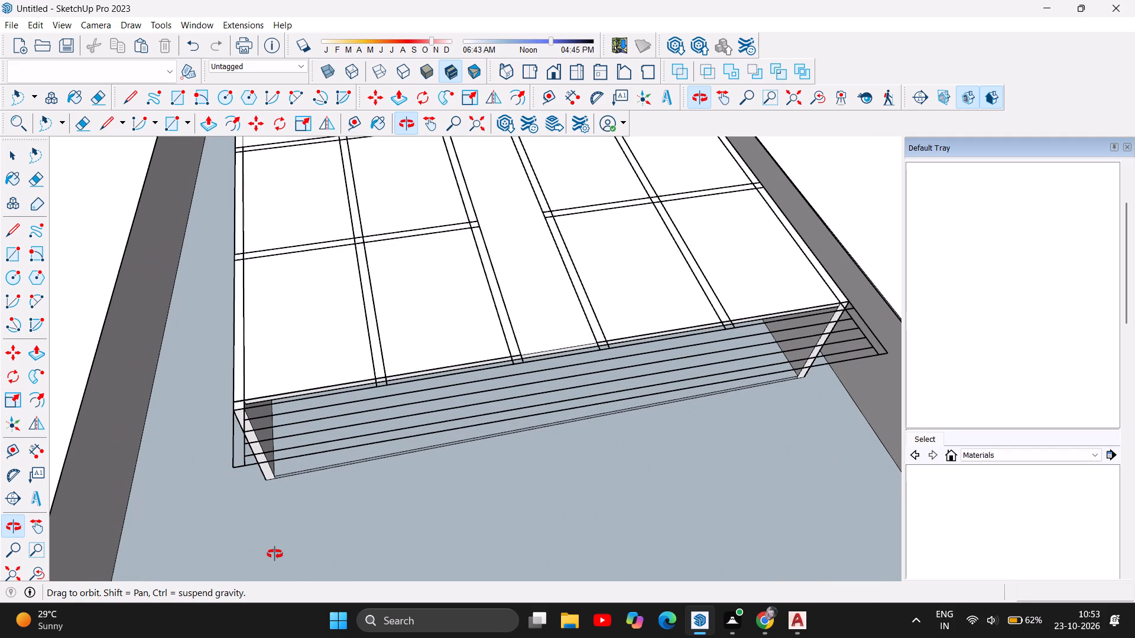
drag(275, 554, 285, 386)
scroll(265, 381, up, 4)
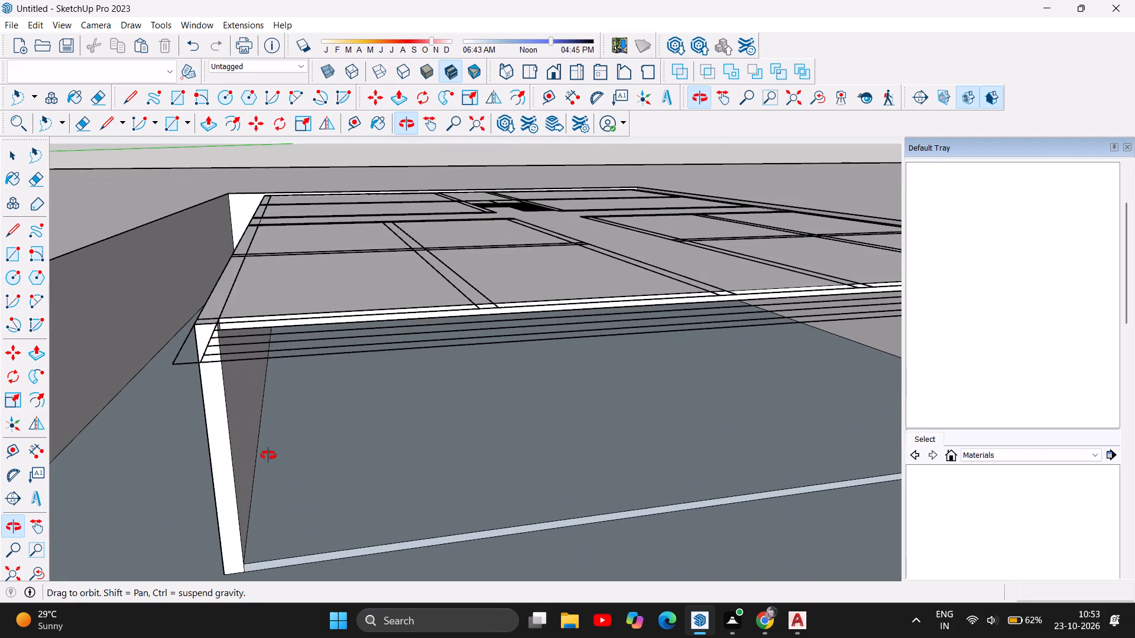
drag(268, 455, 271, 410)
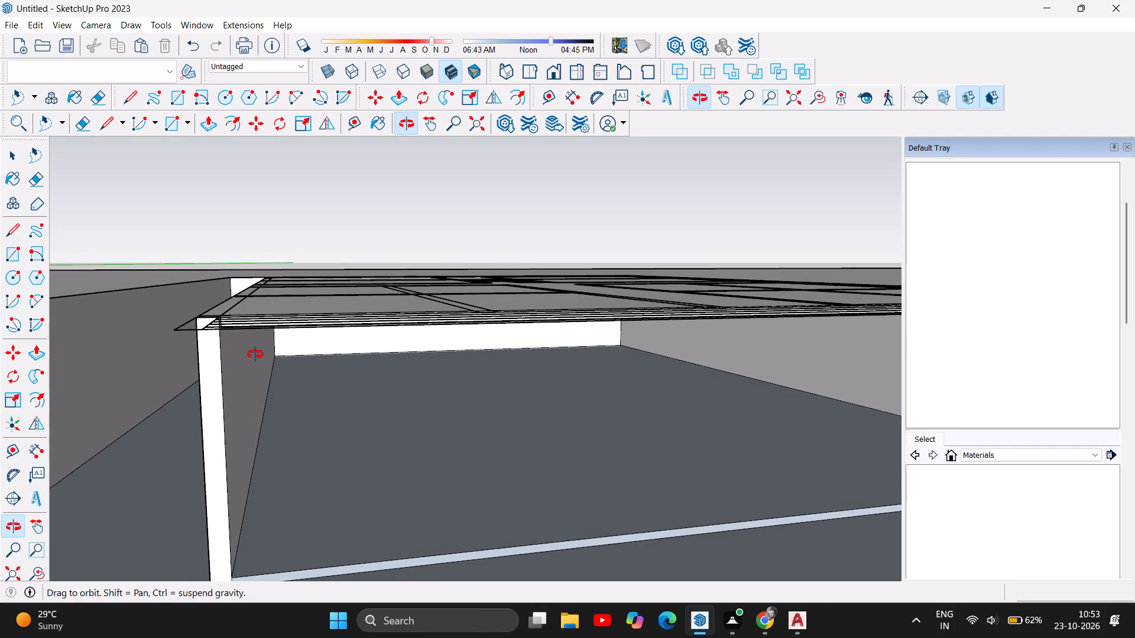
scroll(255, 354, up, 5)
scroll(246, 385, down, 1)
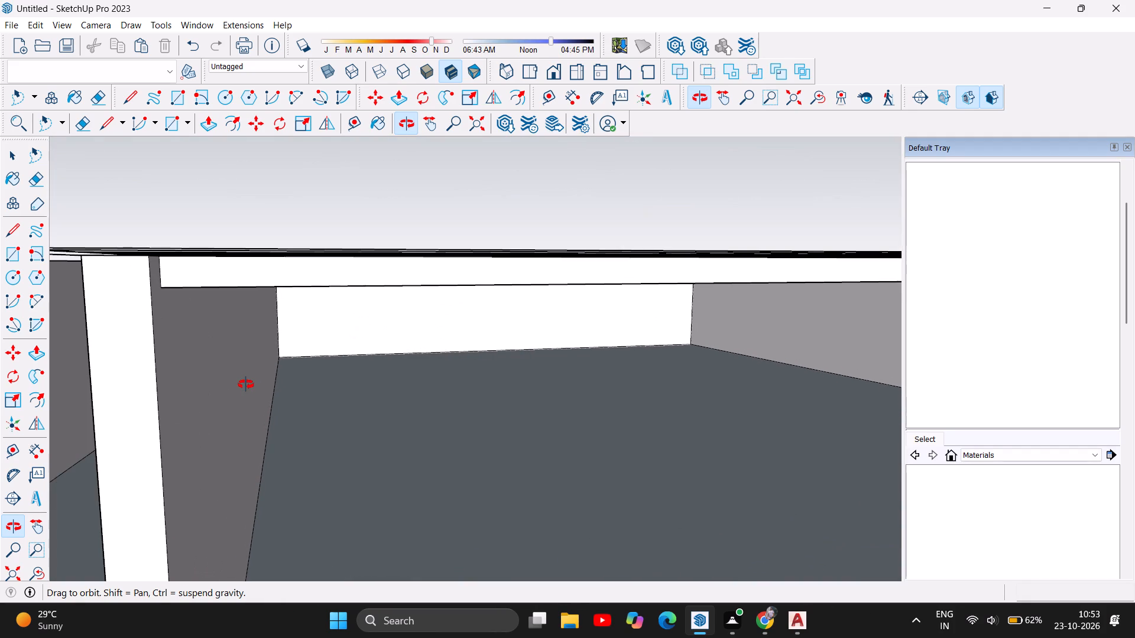
drag(354, 390, 344, 388)
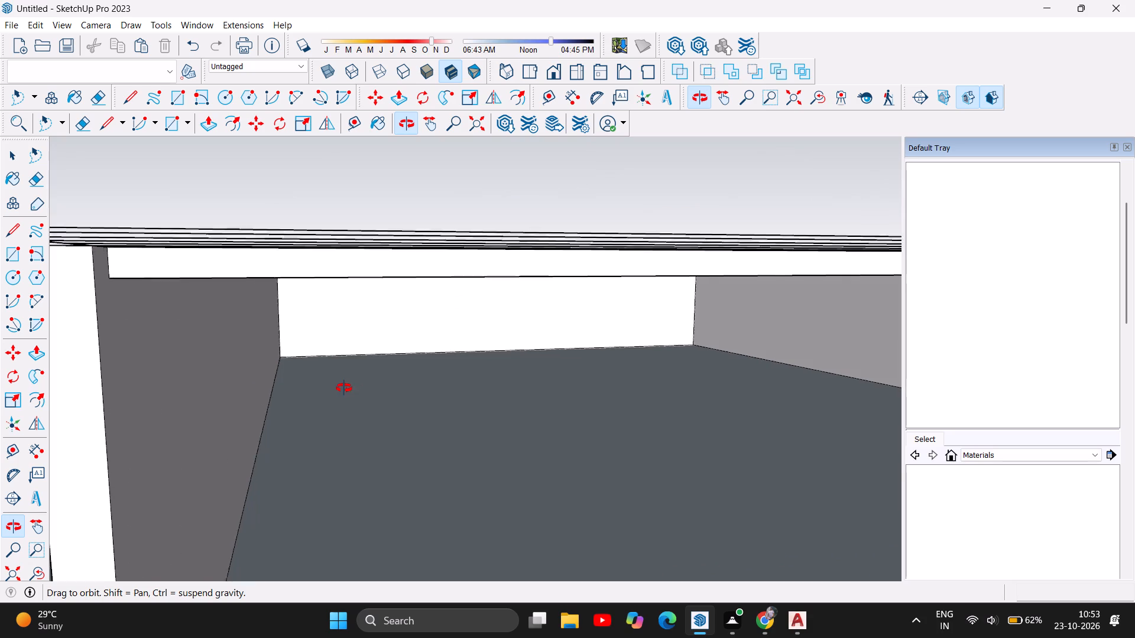
drag(344, 388, 343, 388)
scroll(343, 388, down, 3)
drag(434, 442, 398, 445)
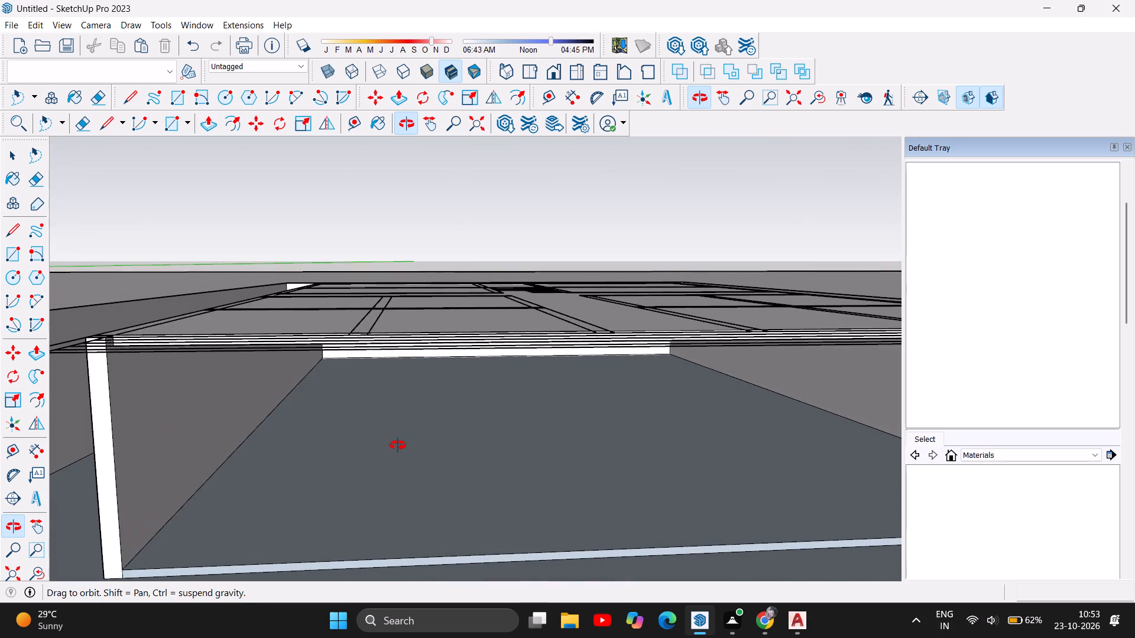
Examine the roofed building from the front, the side and above, including the front step lines and room layout.
drag(398, 445, 396, 445)
scroll(396, 445, down, 7)
drag(517, 416, 481, 452)
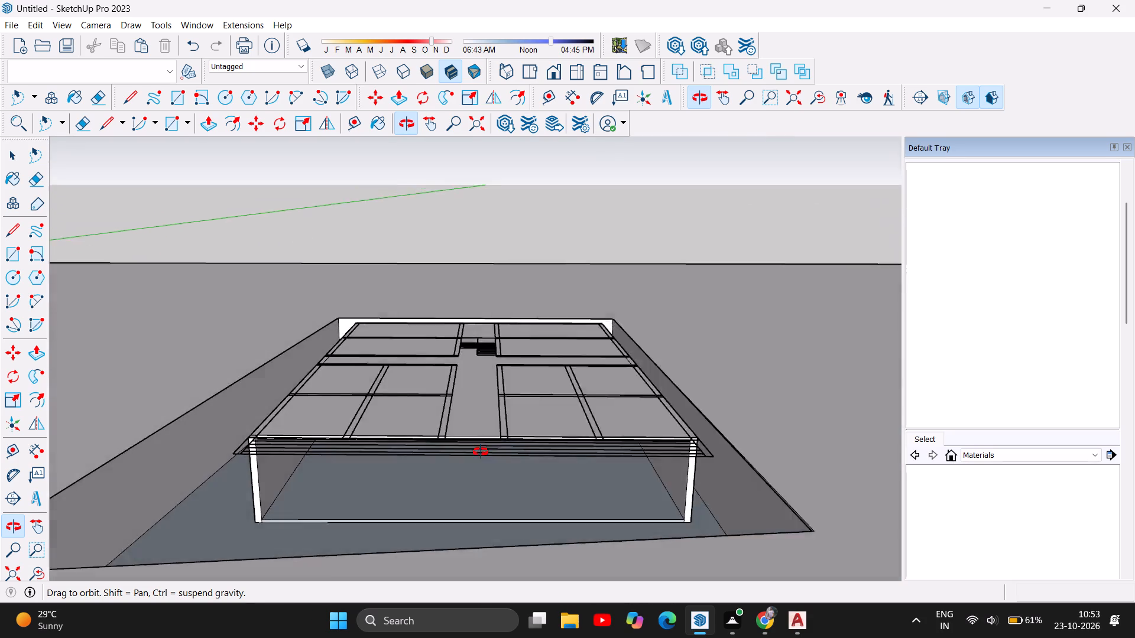
drag(481, 452, 748, 458)
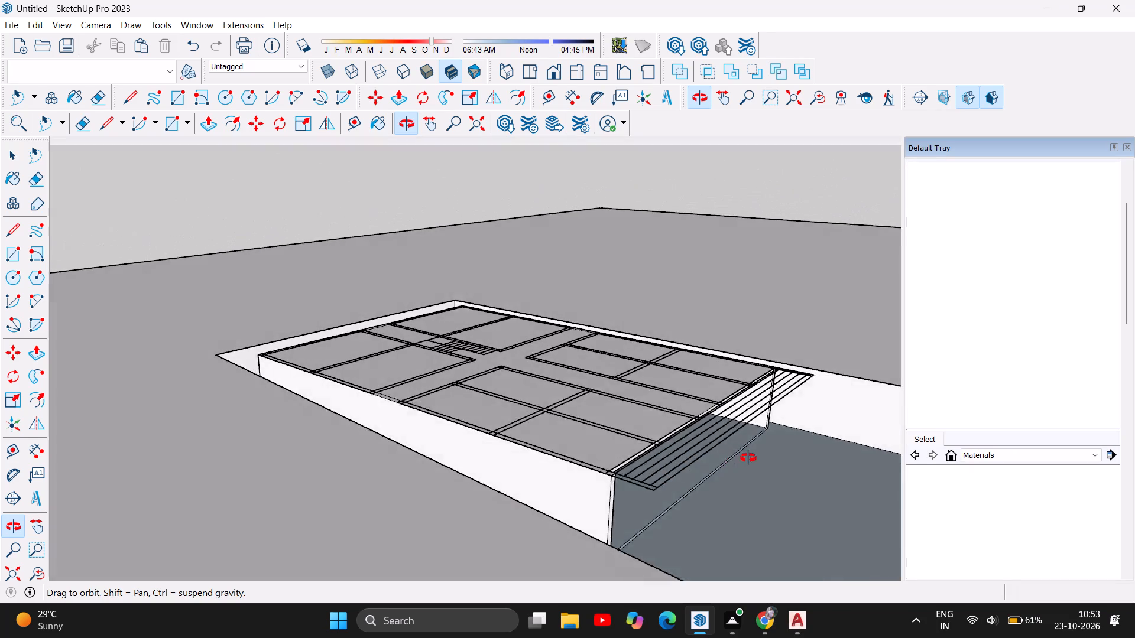
drag(748, 458, 494, 475)
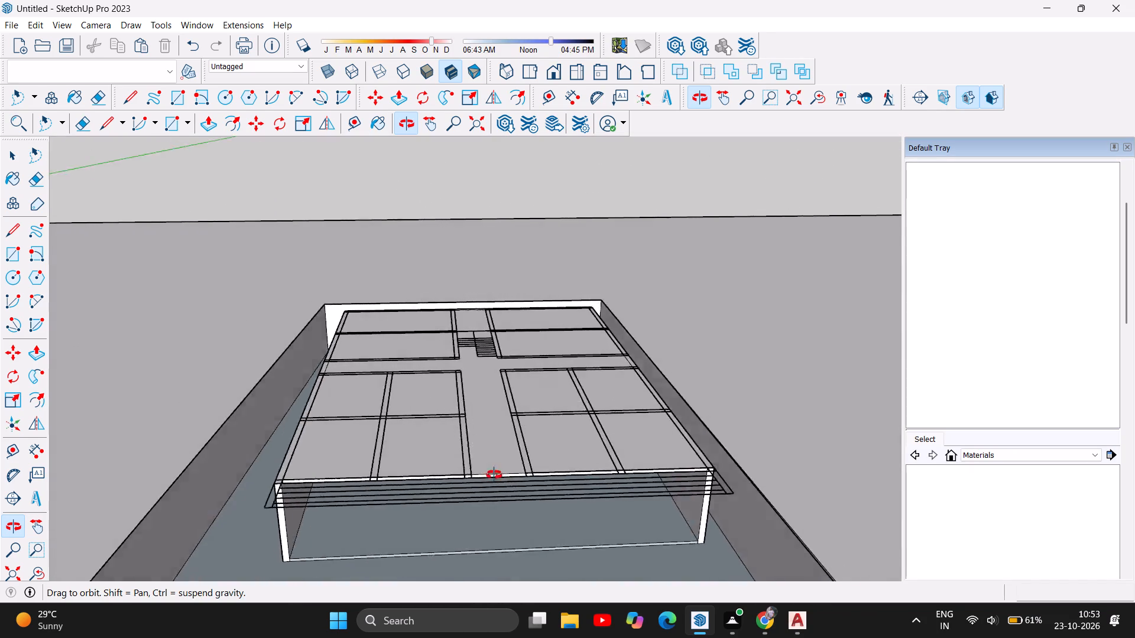
drag(494, 475, 473, 550)
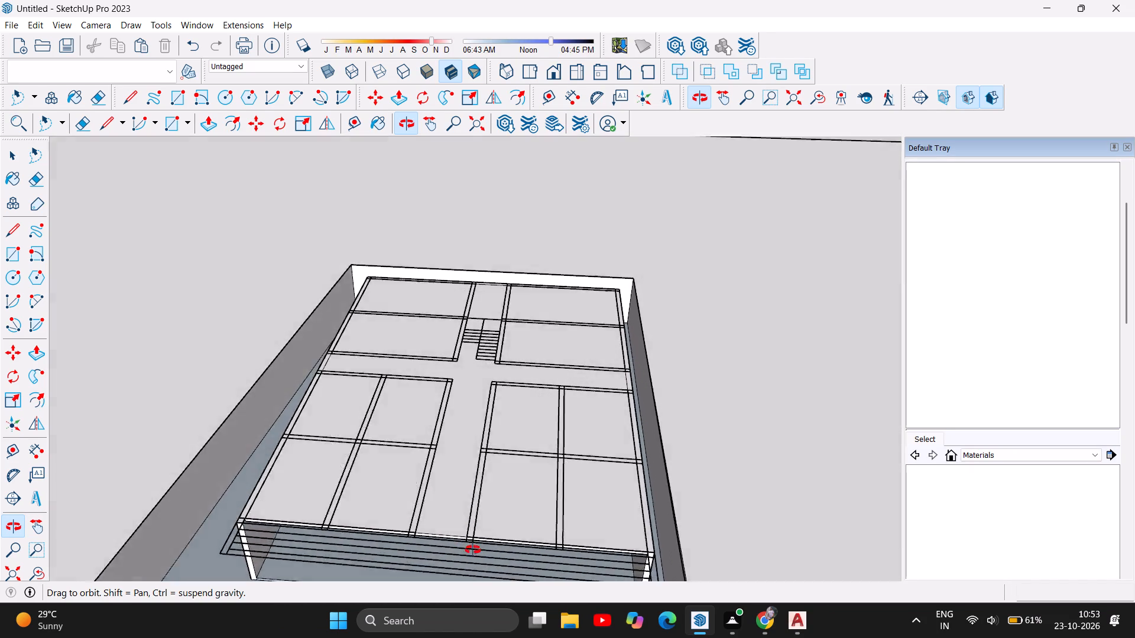
drag(473, 550, 485, 557)
drag(494, 434, 502, 479)
scroll(442, 361, down, 5)
drag(459, 413, 469, 488)
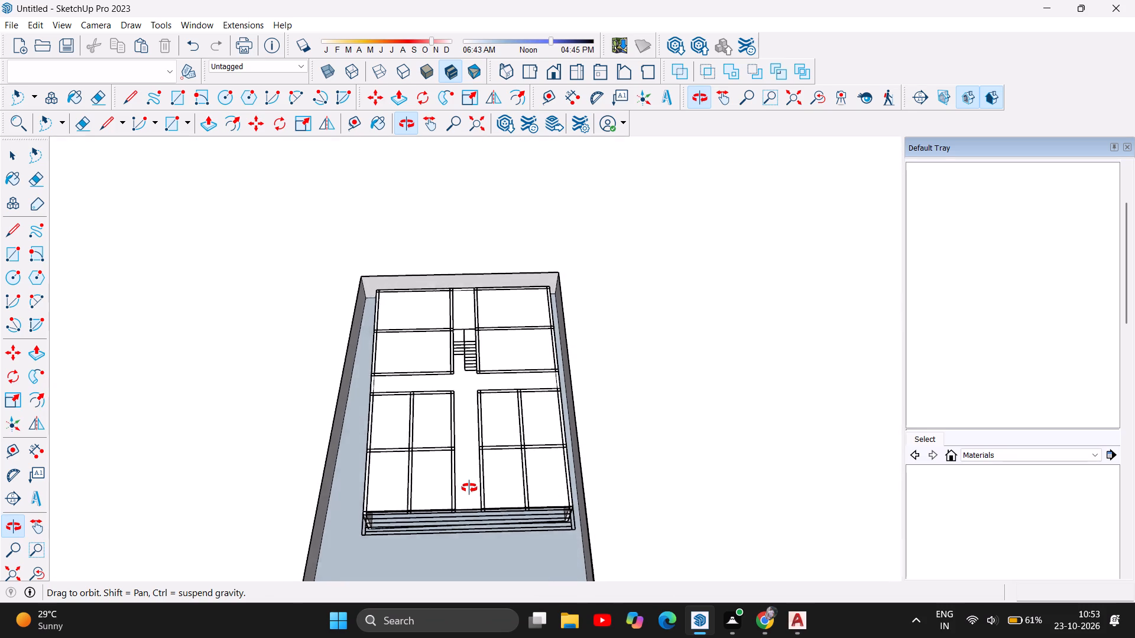
drag(469, 488, 471, 491)
scroll(440, 474, up, 5)
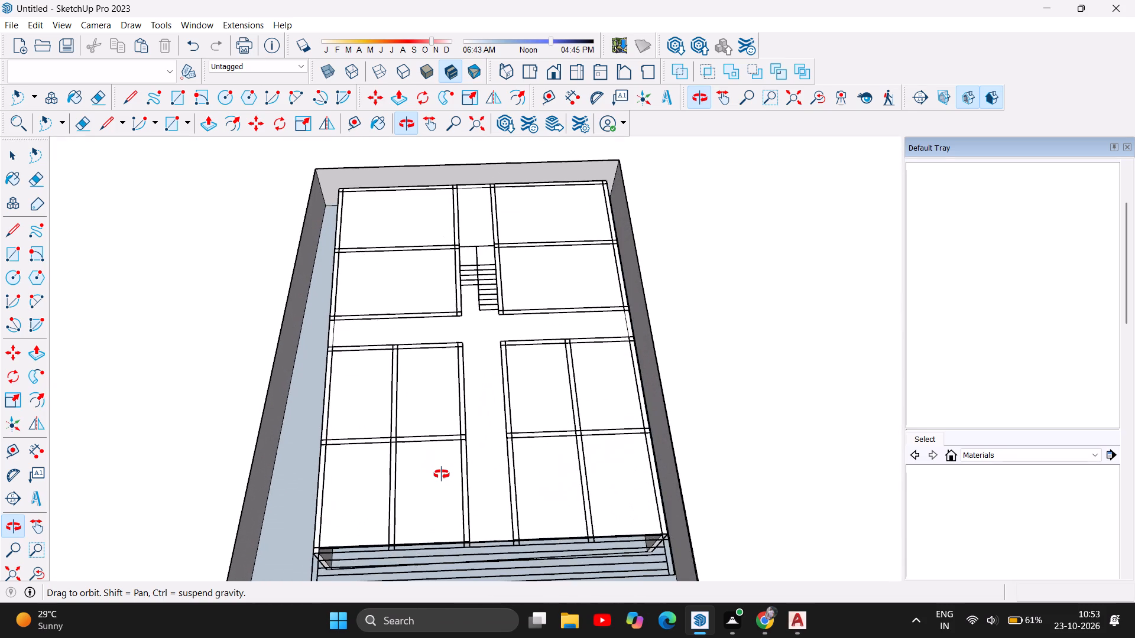
scroll(444, 473, up, 2)
scroll(450, 468, down, 3)
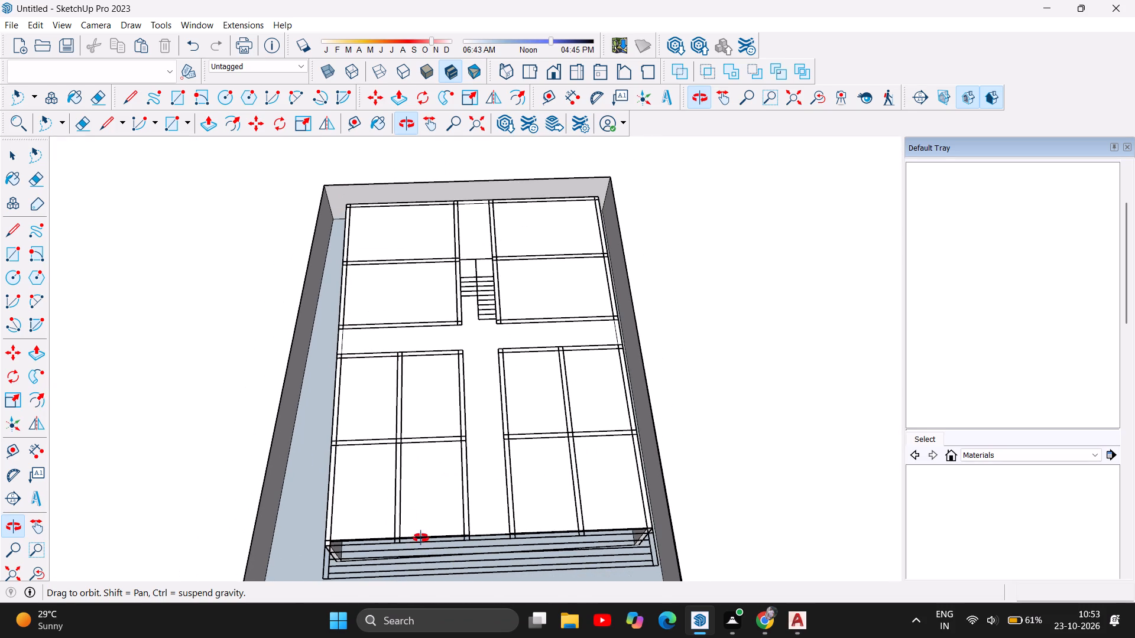
Push/Pull the roof slab's front edge face forward about 8 3/8" to line up with the left side wall's front end.
scroll(318, 591, up, 10)
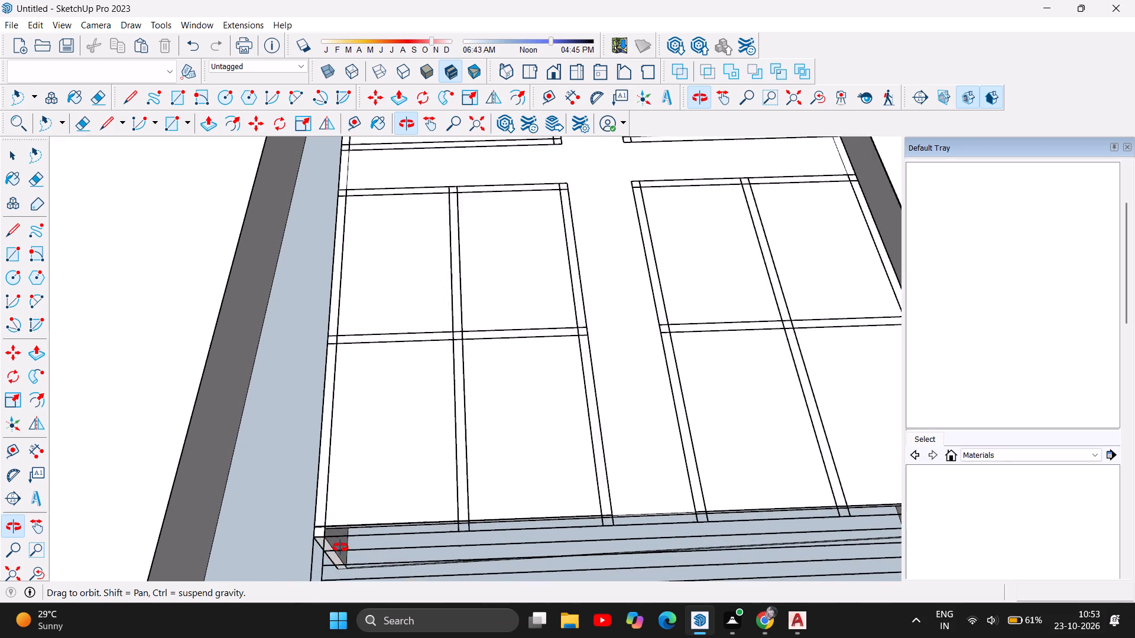
scroll(340, 548, up, 3)
drag(395, 559, 404, 504)
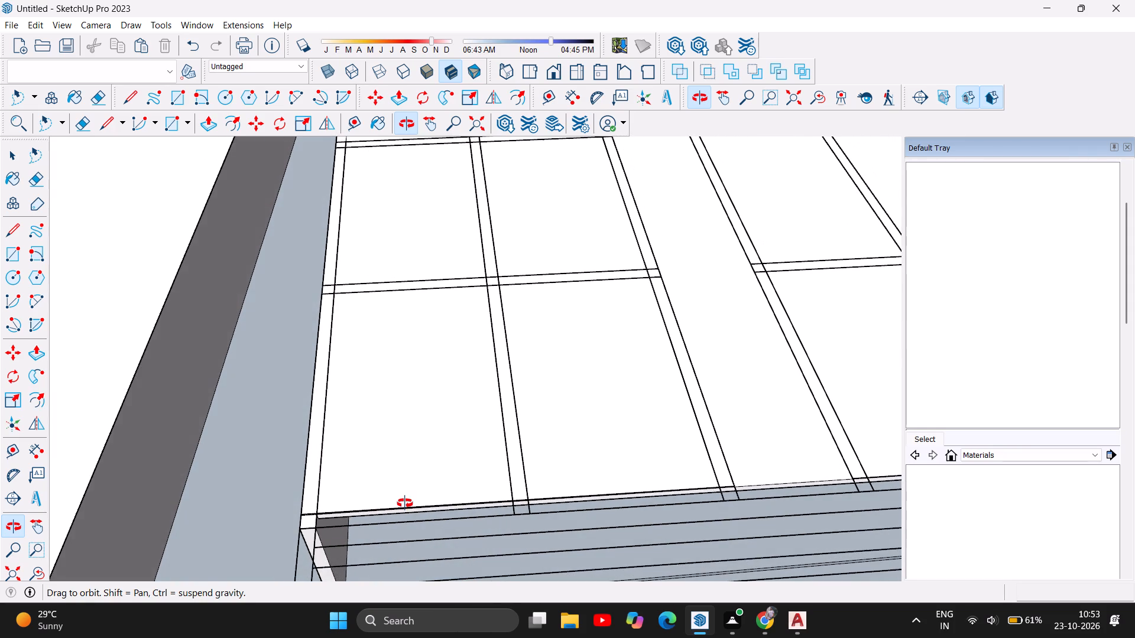
scroll(408, 536, up, 6)
drag(409, 542, 412, 506)
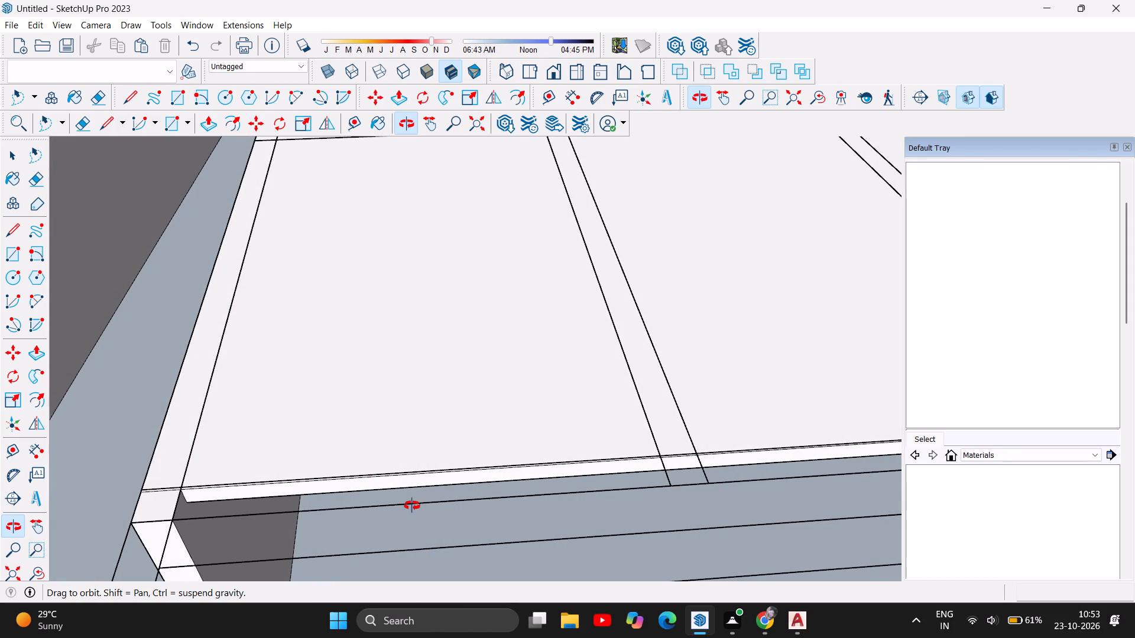
click(211, 129)
scroll(303, 562, up, 3)
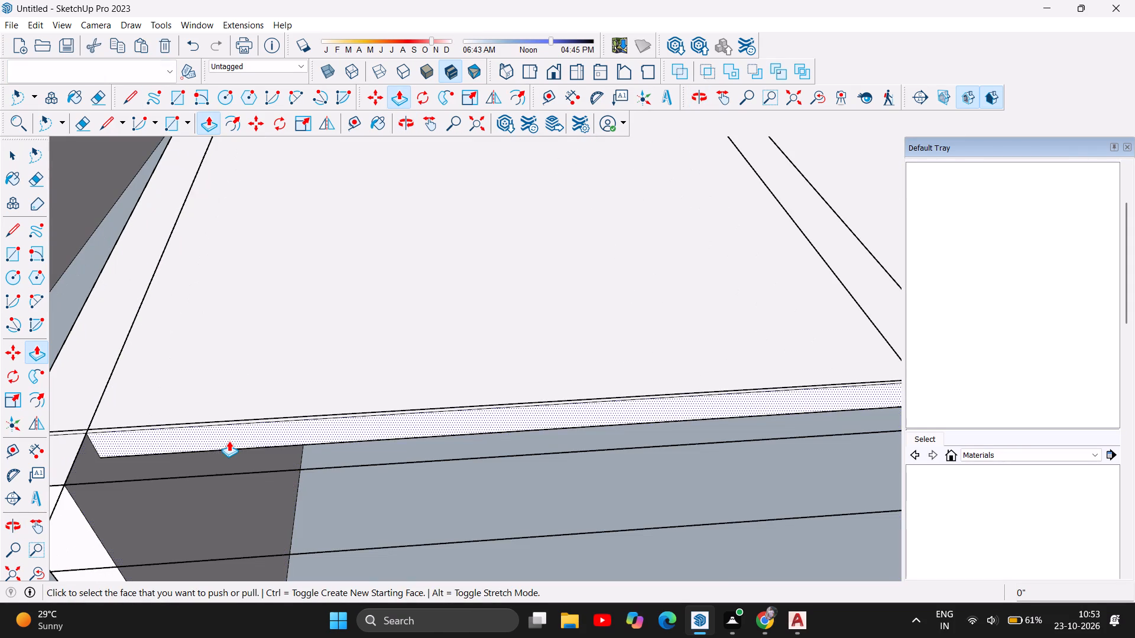
click(234, 437)
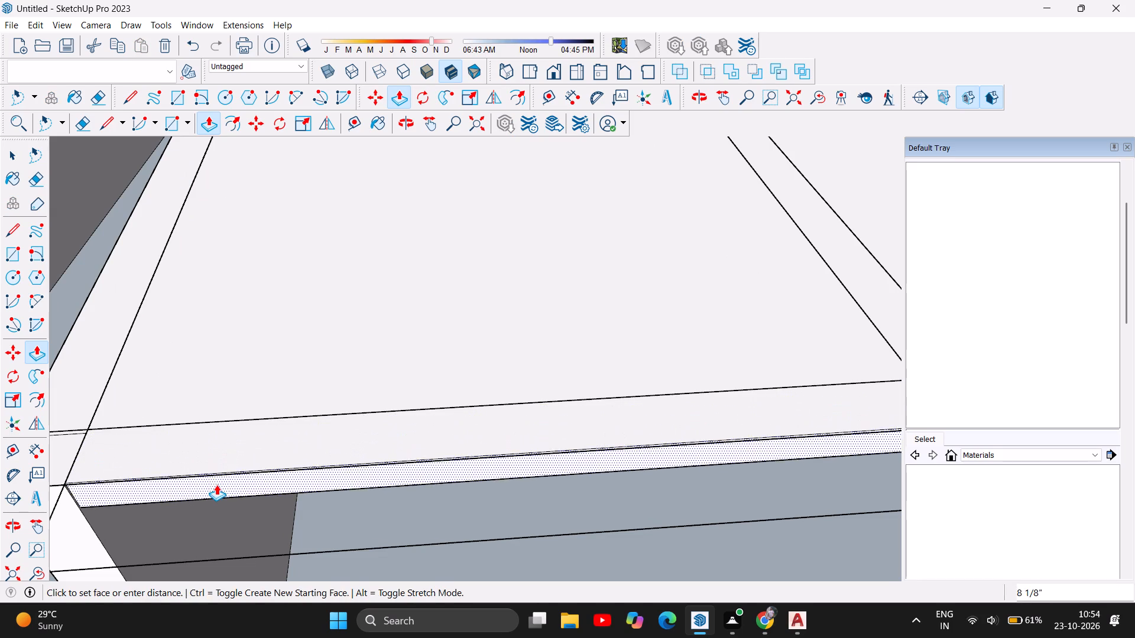
click(213, 491)
Push/Pull the right side wall's front end face forward about 8 3/8" to line up with the roof slab's front edge.
scroll(323, 520, down, 2)
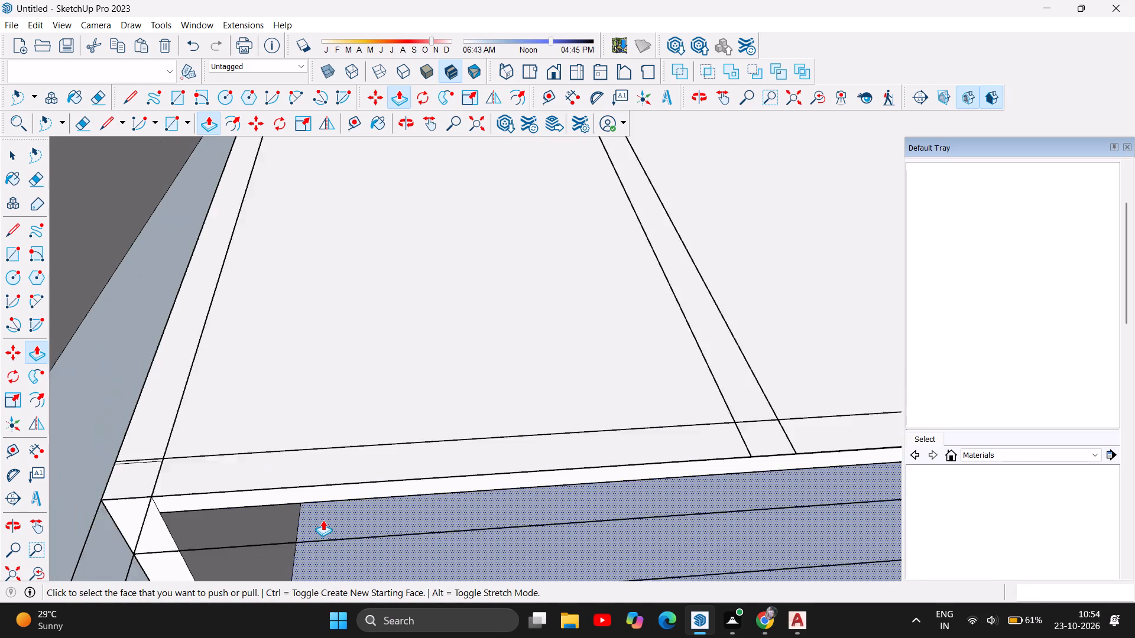
scroll(323, 520, down, 3)
scroll(193, 383, down, 10)
scroll(223, 461, down, 5)
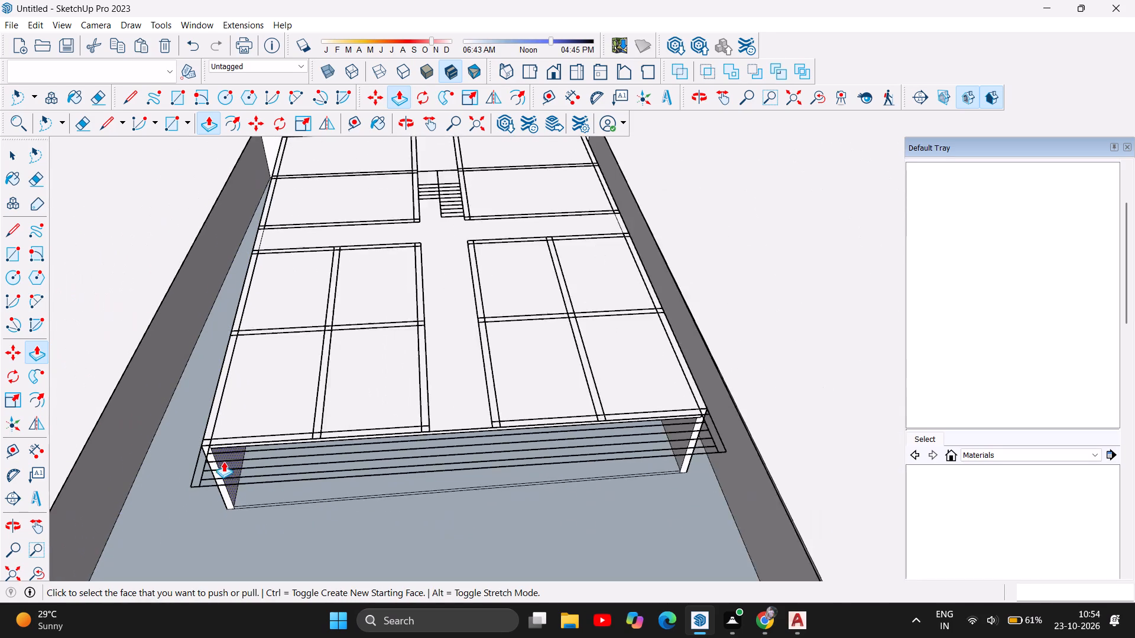
scroll(223, 461, down, 2)
scroll(288, 478, down, 5)
scroll(453, 454, up, 5)
scroll(547, 421, up, 5)
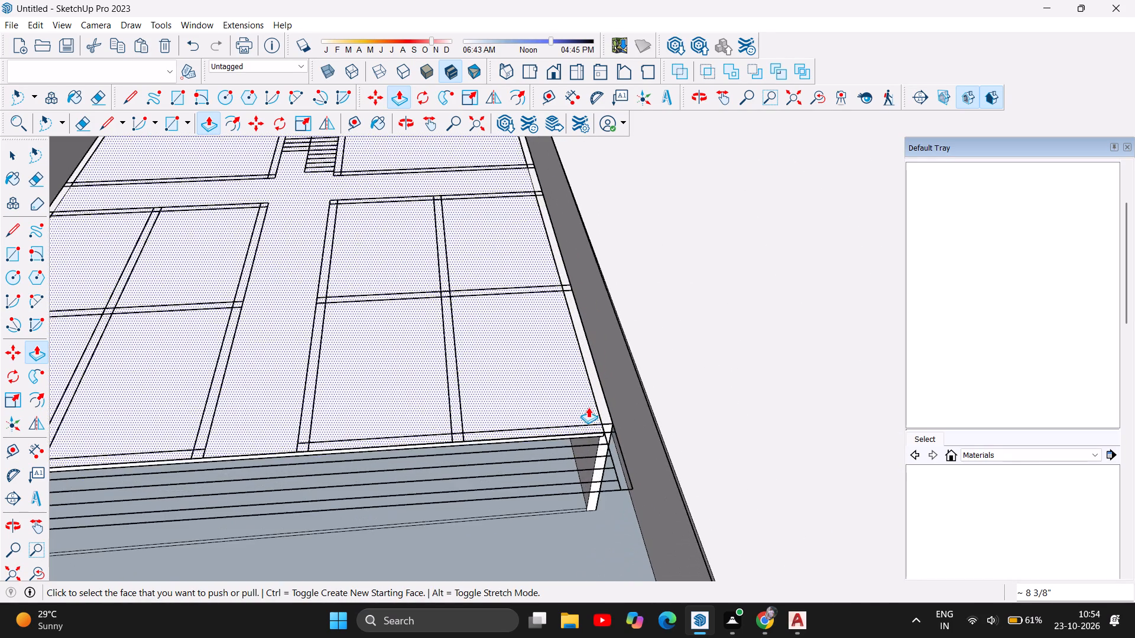
scroll(594, 405, up, 18)
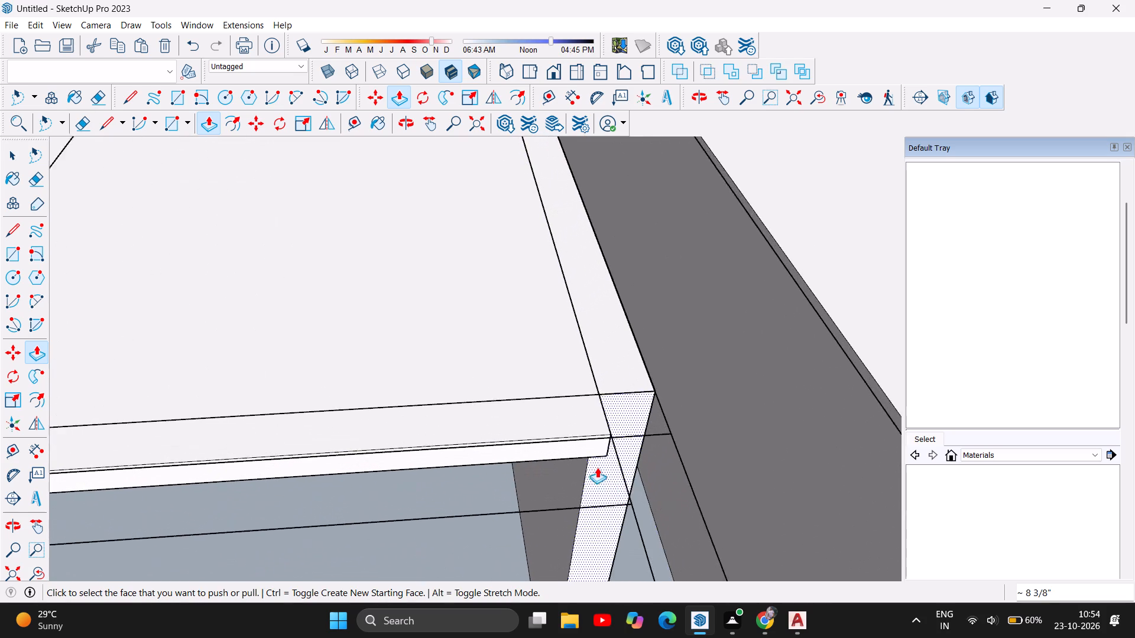
scroll(588, 441, up, 4)
click(637, 384)
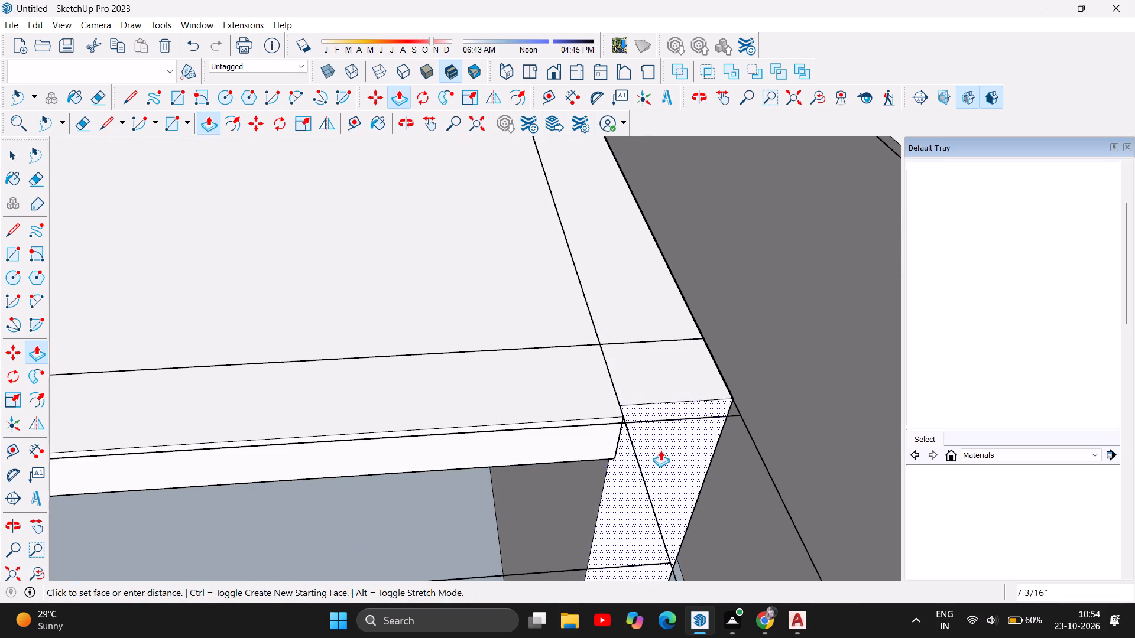
click(666, 475)
Examine the extended front edge and the whole building within its plot from above and from both sides.
scroll(619, 509, down, 5)
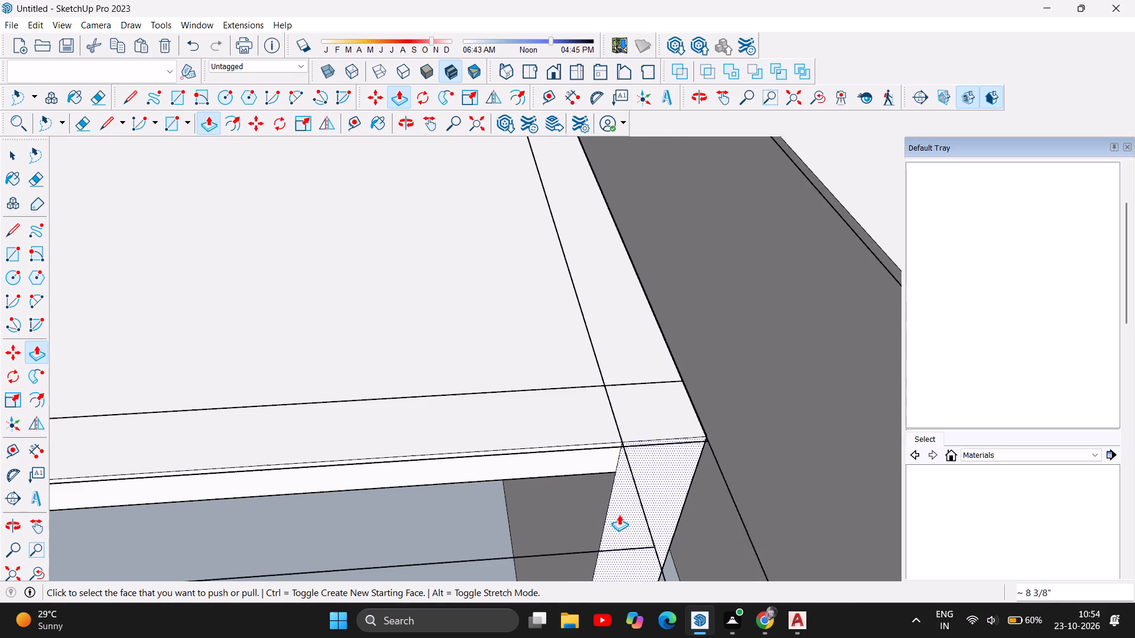
scroll(619, 515, down, 11)
scroll(674, 512, down, 12)
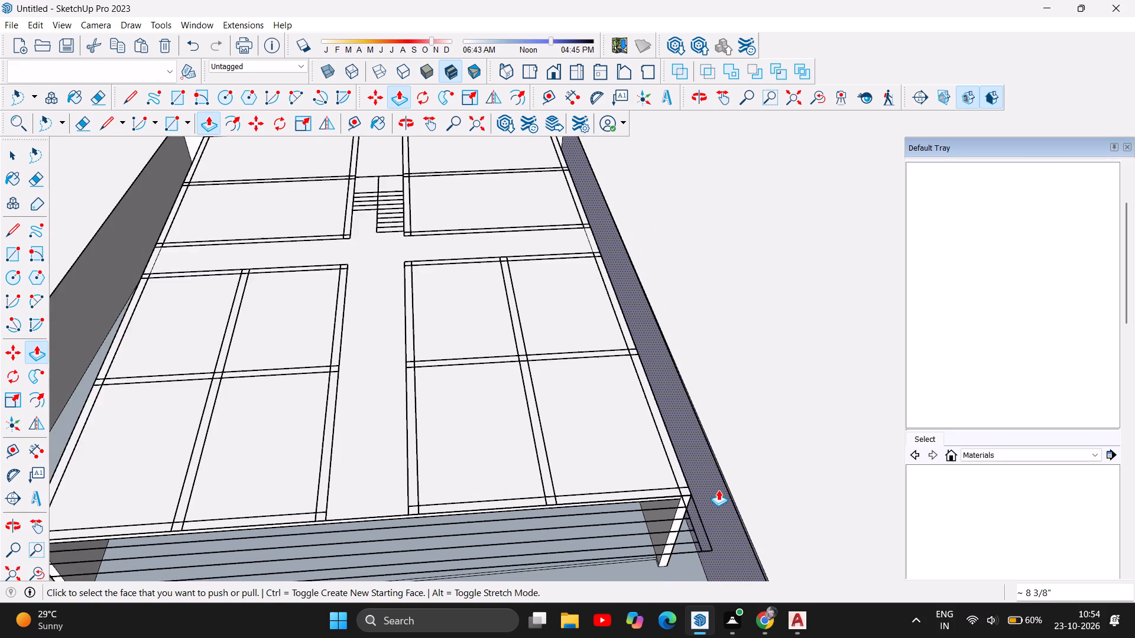
scroll(718, 490, down, 4)
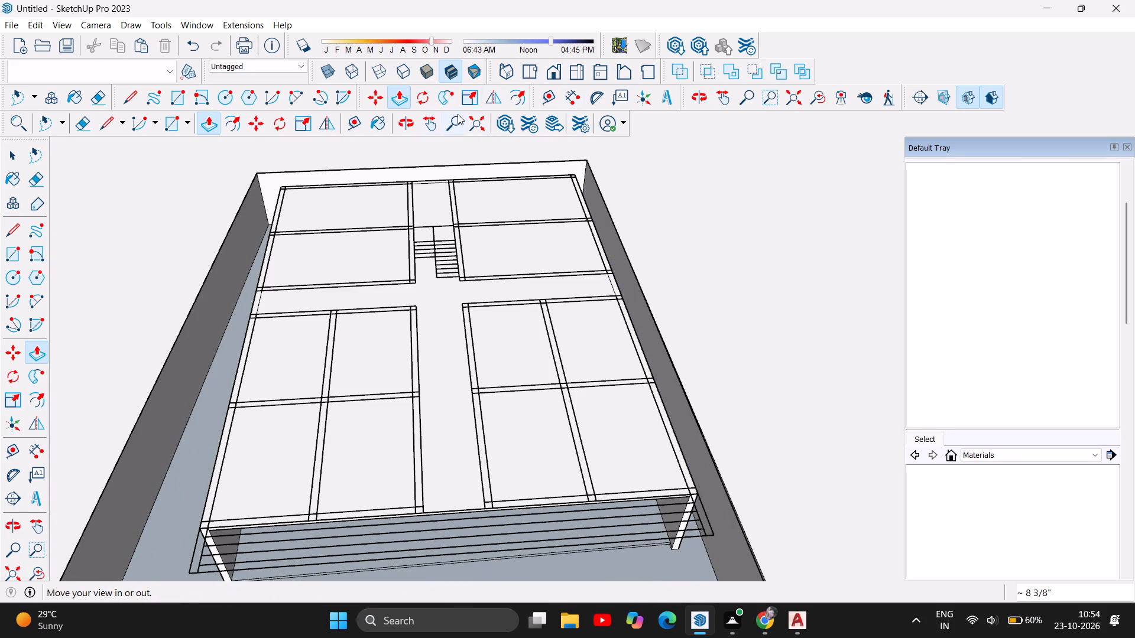
click(402, 129)
drag(564, 367, 554, 473)
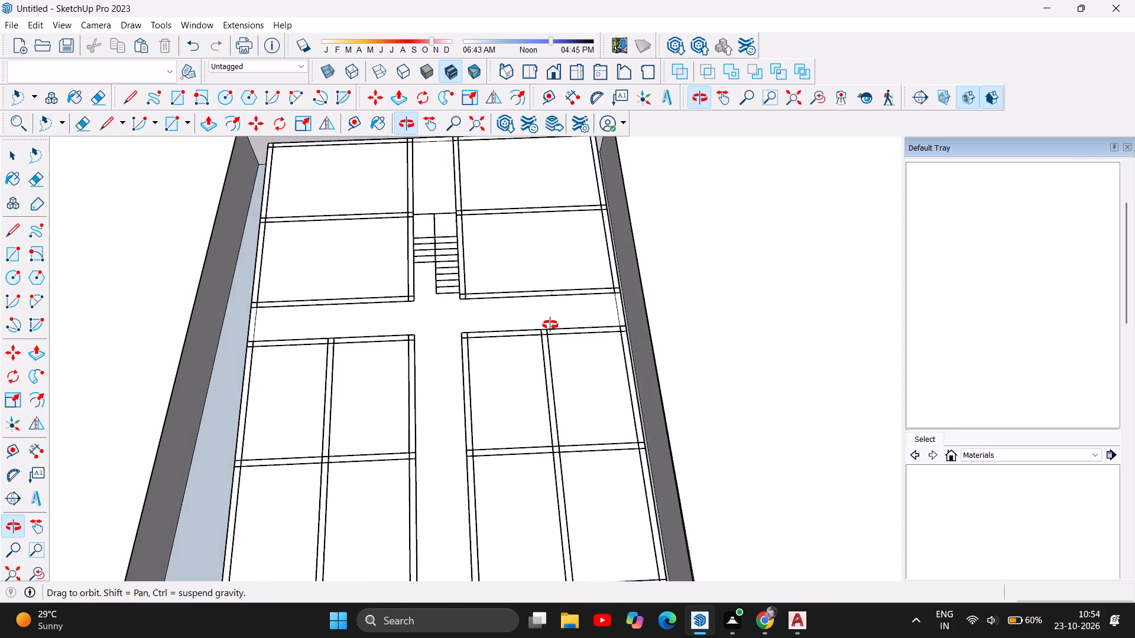
scroll(550, 325, down, 10)
drag(570, 425, 348, 381)
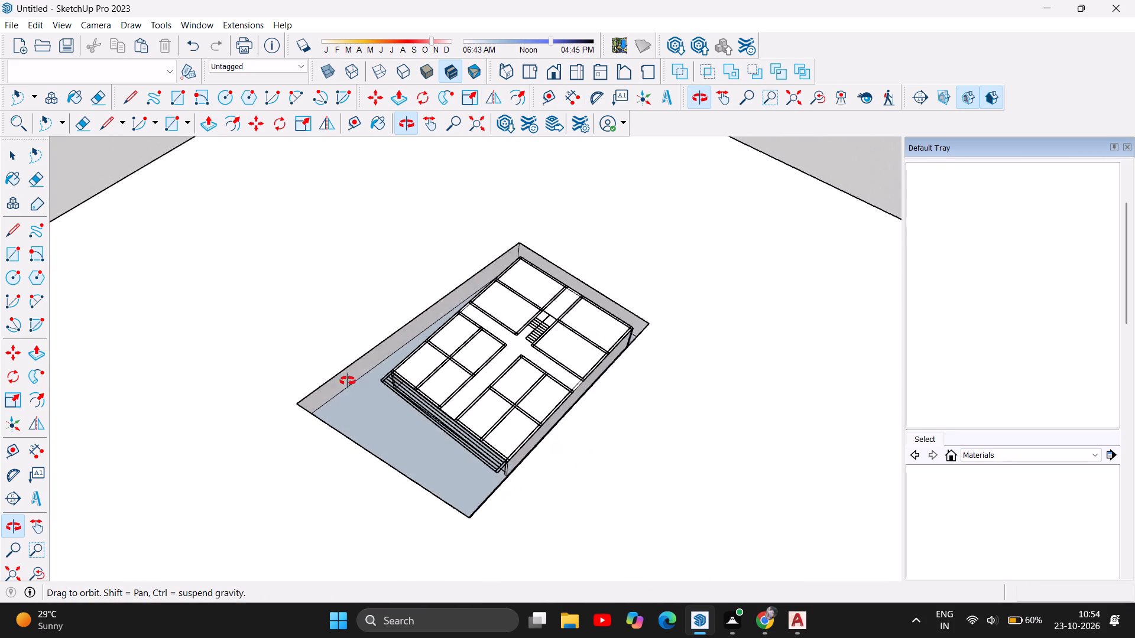
drag(348, 381, 621, 336)
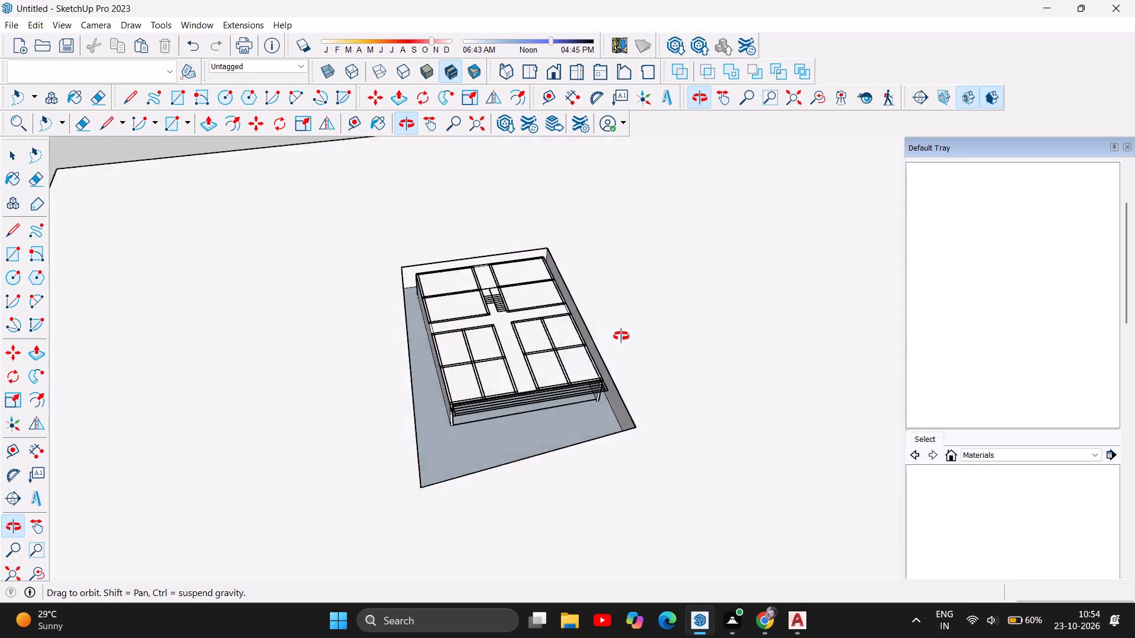
drag(621, 336, 690, 311)
drag(455, 390, 629, 349)
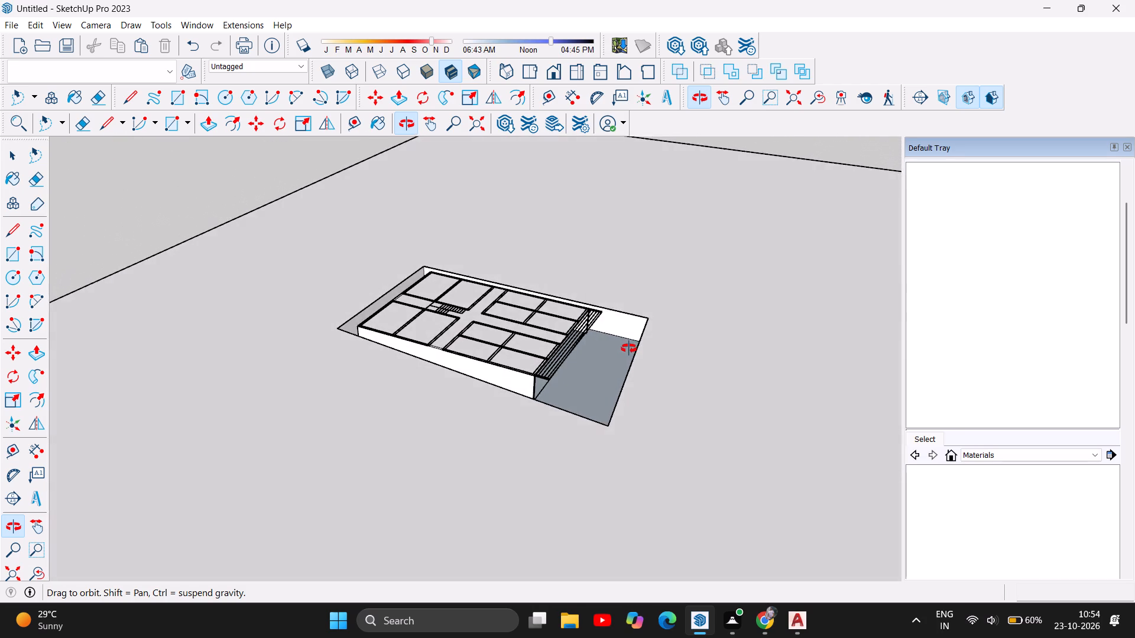
drag(629, 349, 318, 479)
Draw a 15" by 9" rectangle on the roof top near the left front corner, starting at the outer wall edge.
scroll(491, 328, up, 3)
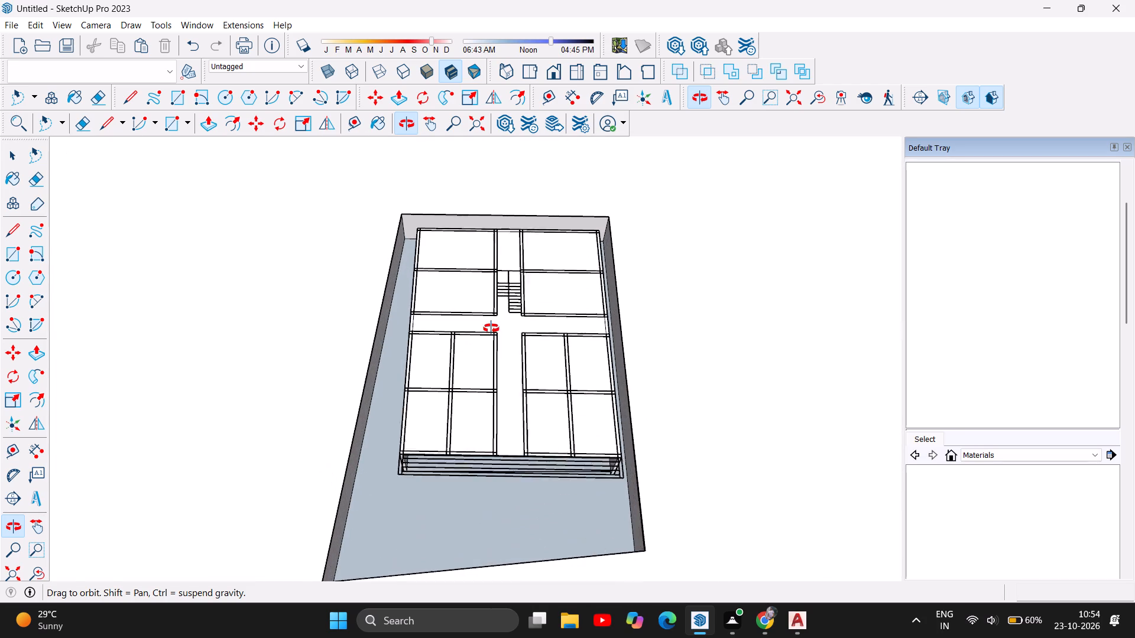
scroll(491, 328, up, 1)
scroll(461, 457, up, 6)
scroll(384, 452, up, 6)
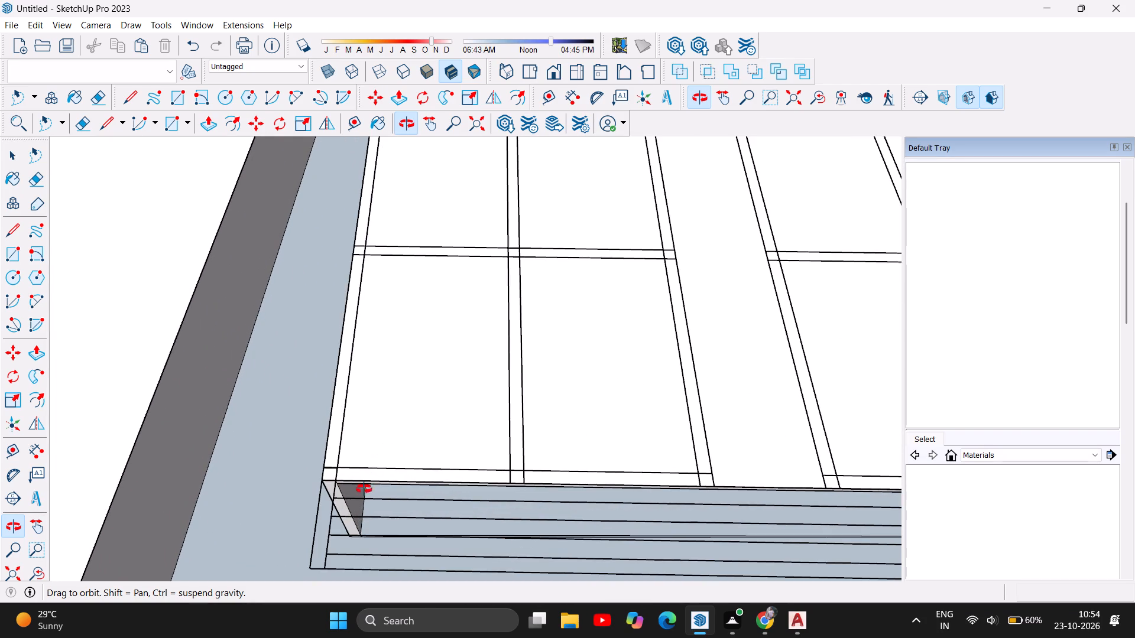
scroll(326, 477, up, 4)
scroll(366, 512, up, 4)
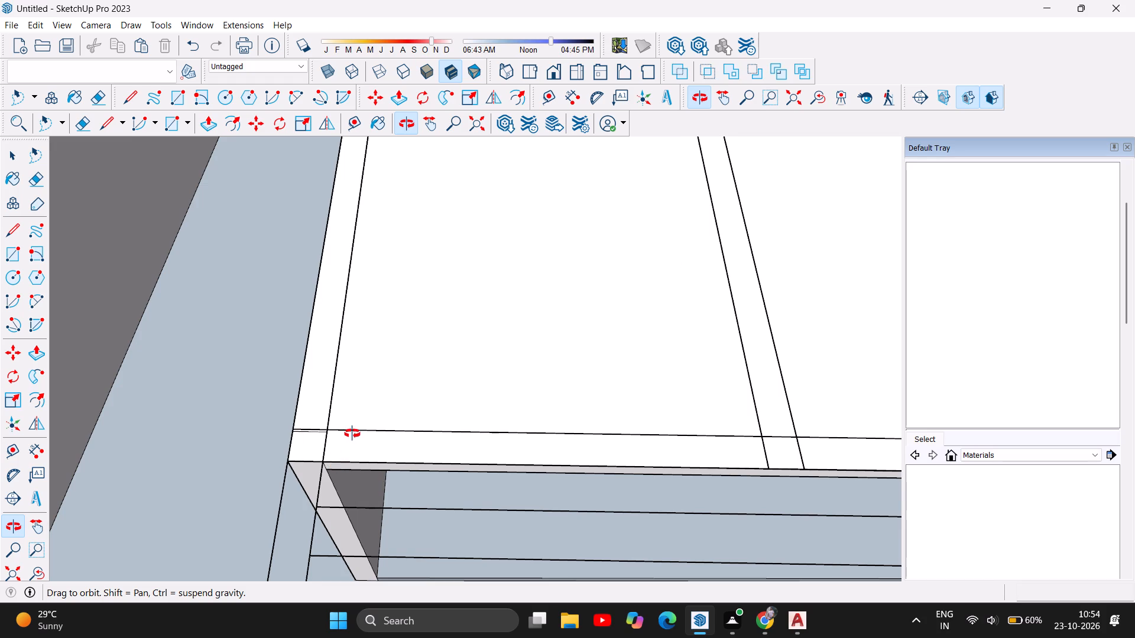
scroll(352, 434, up, 7)
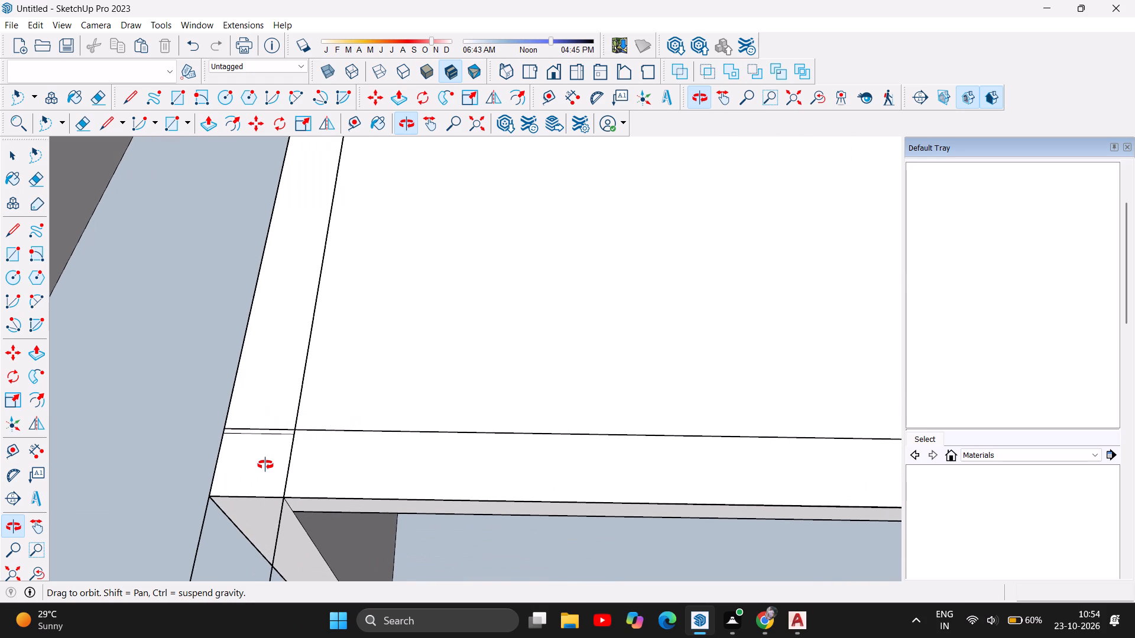
scroll(265, 465, up, 3)
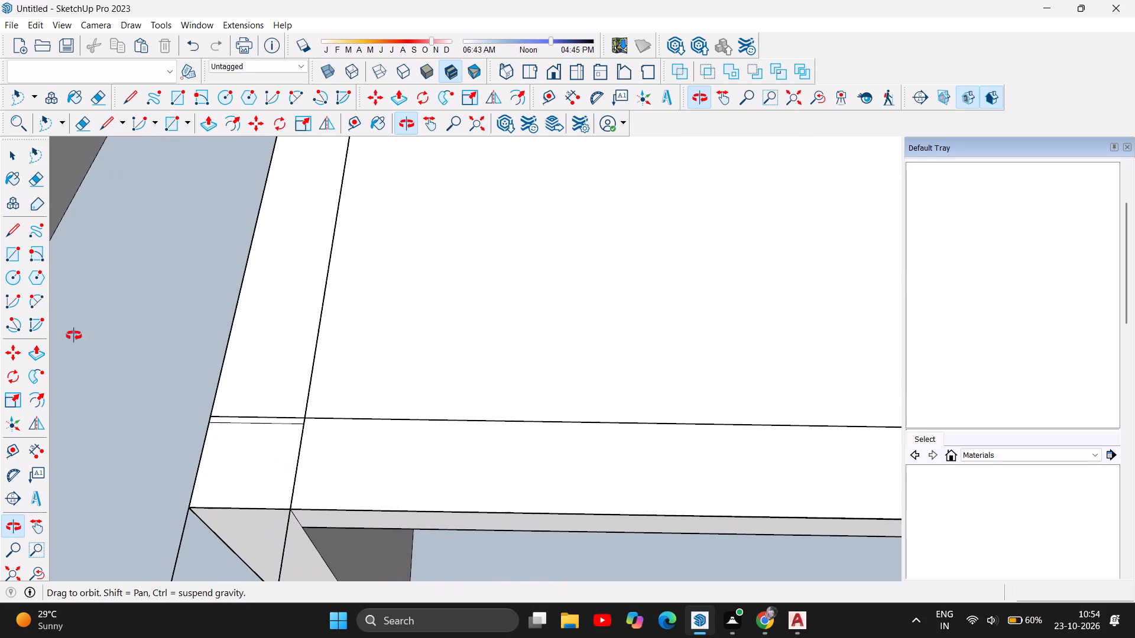
click(173, 128)
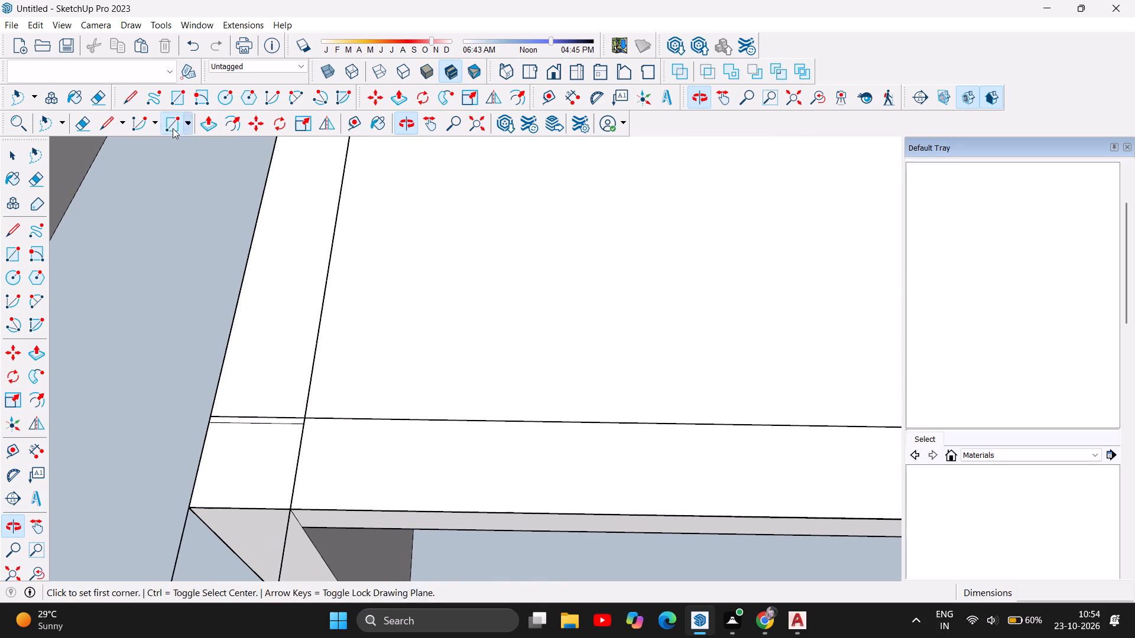
click(210, 416)
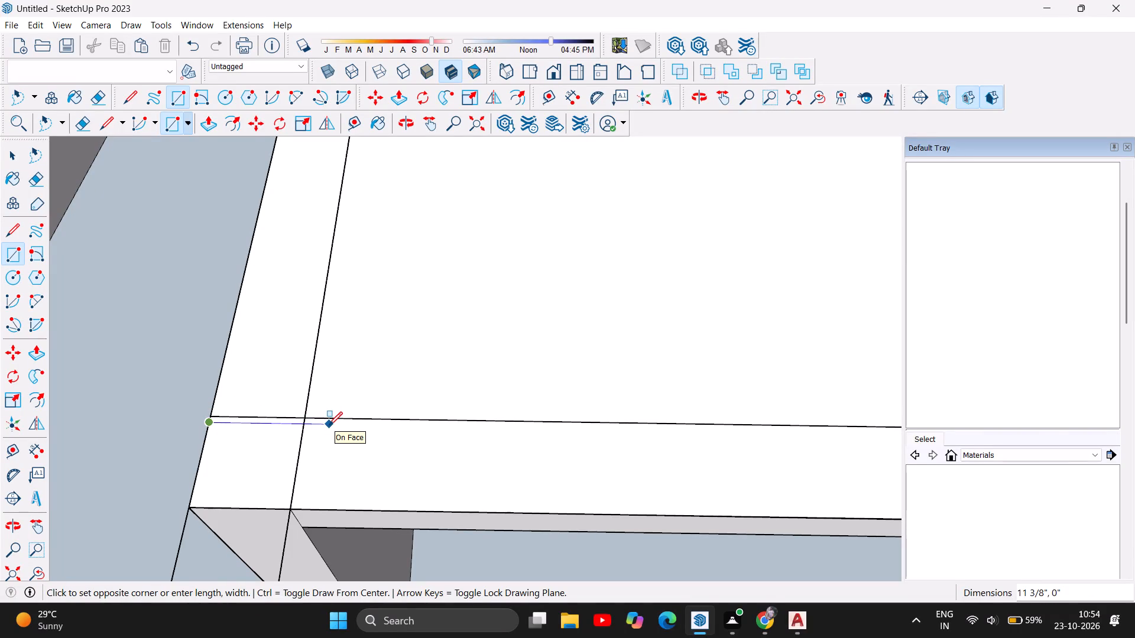
text(15)
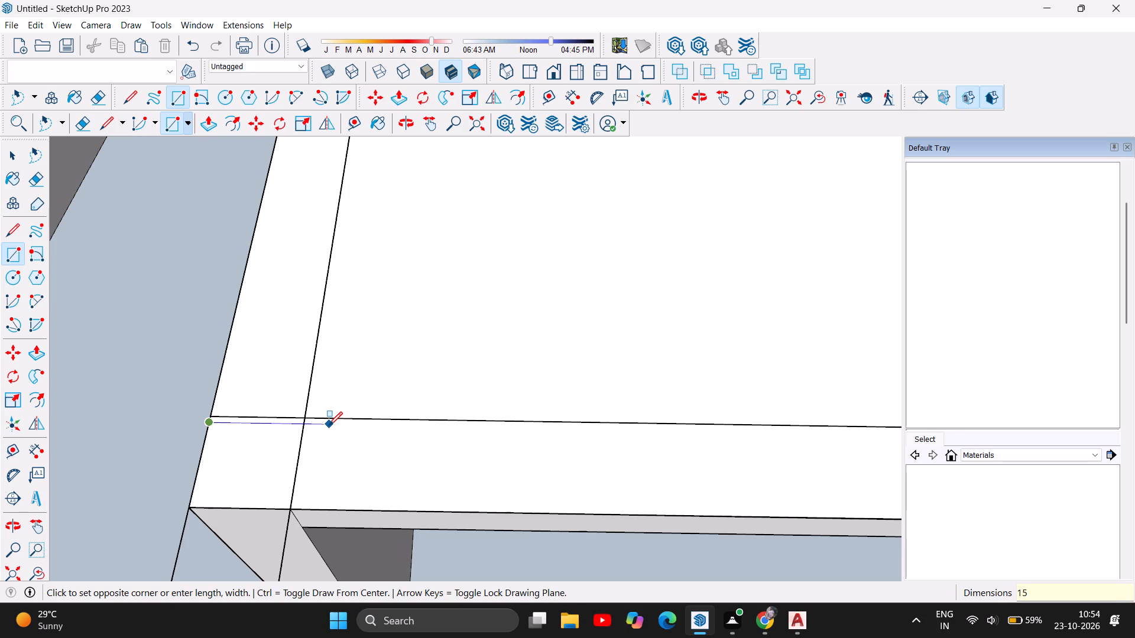
key(comma)
key(9)
key(Return)
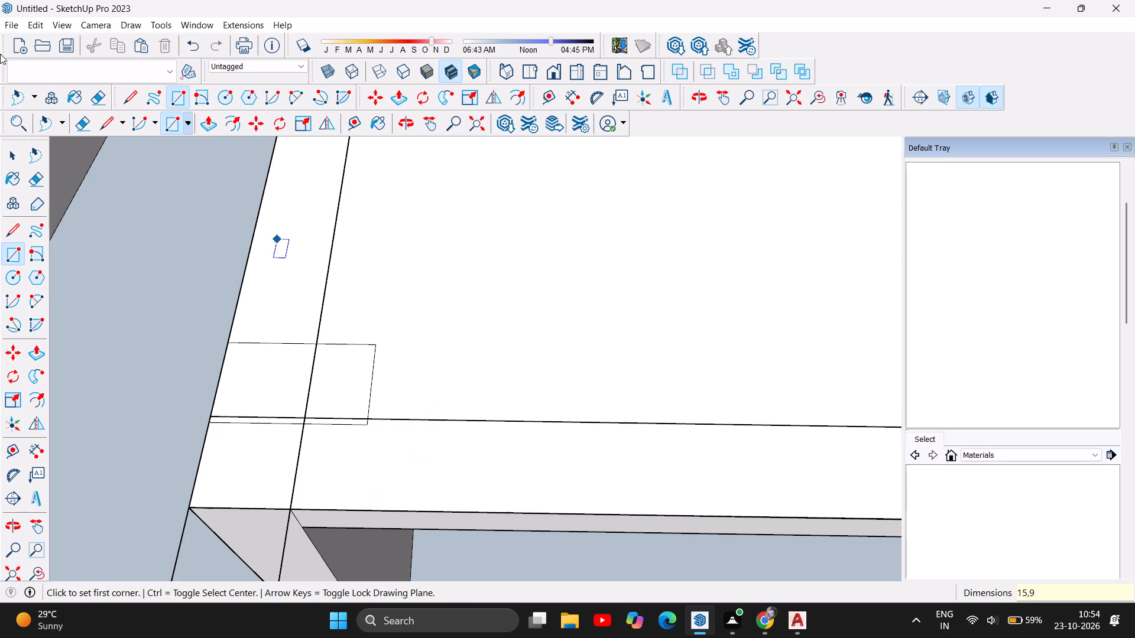
Select the 15" by 9" rectangle and move it about 8 3/8" forward along the outer wall edge to the roof's left front corner.
click(16, 161)
click(375, 349)
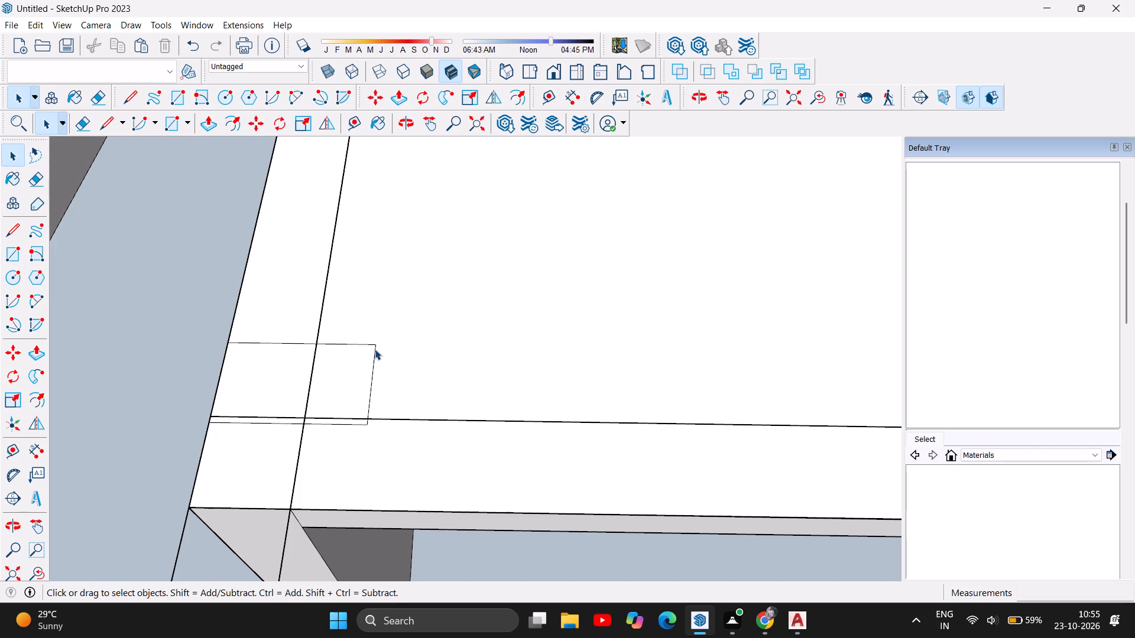
key(Escape)
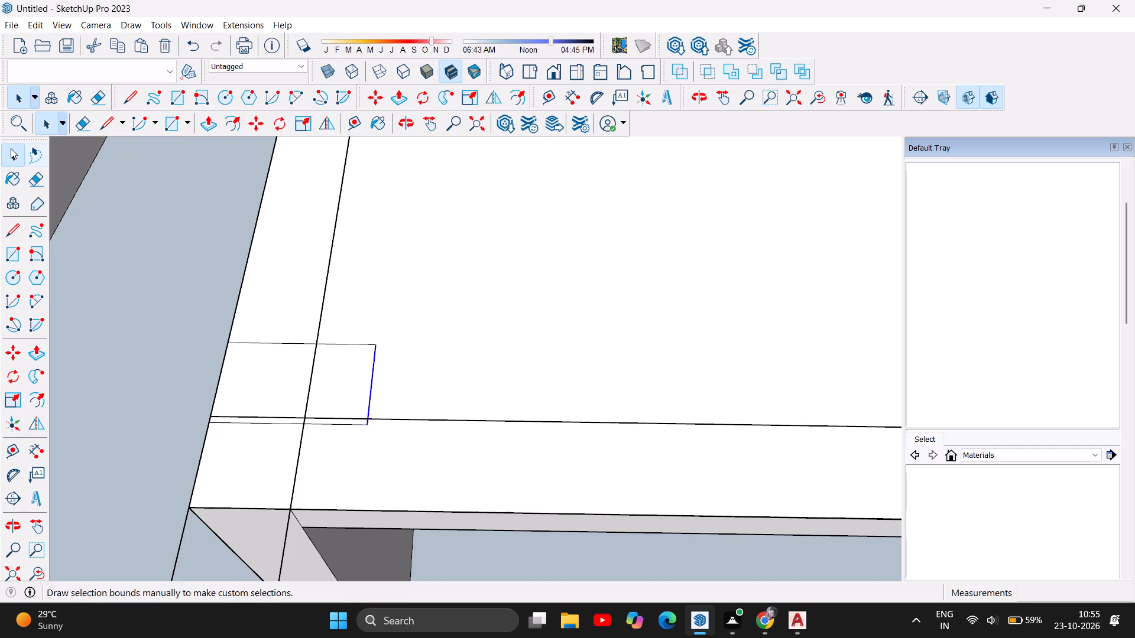
click(34, 155)
drag(184, 323, 313, 305)
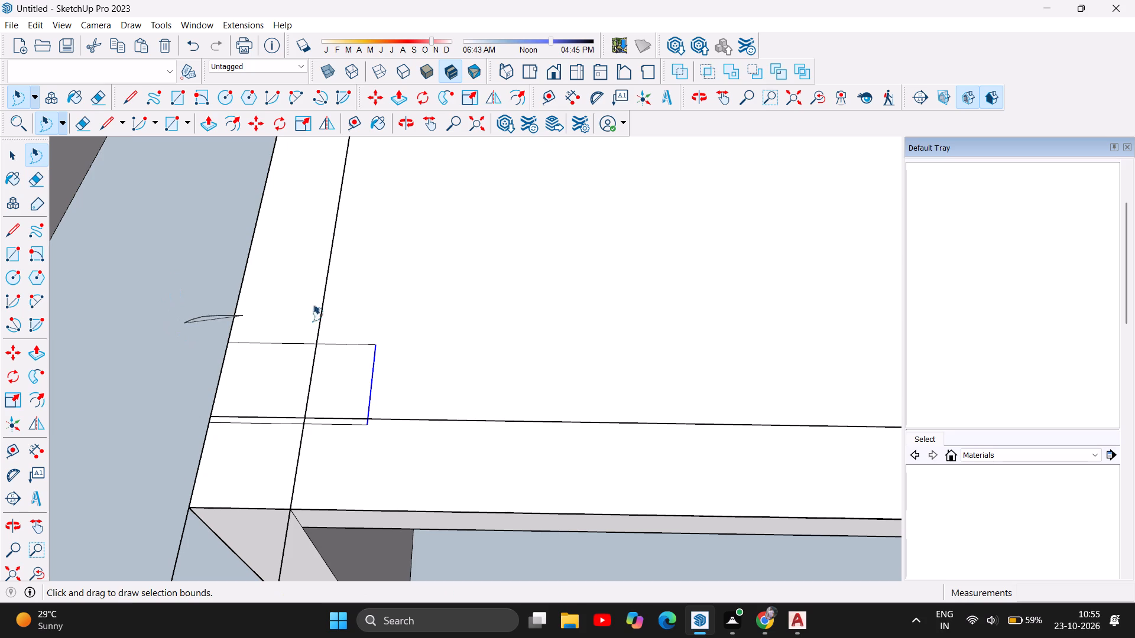
drag(313, 305, 148, 467)
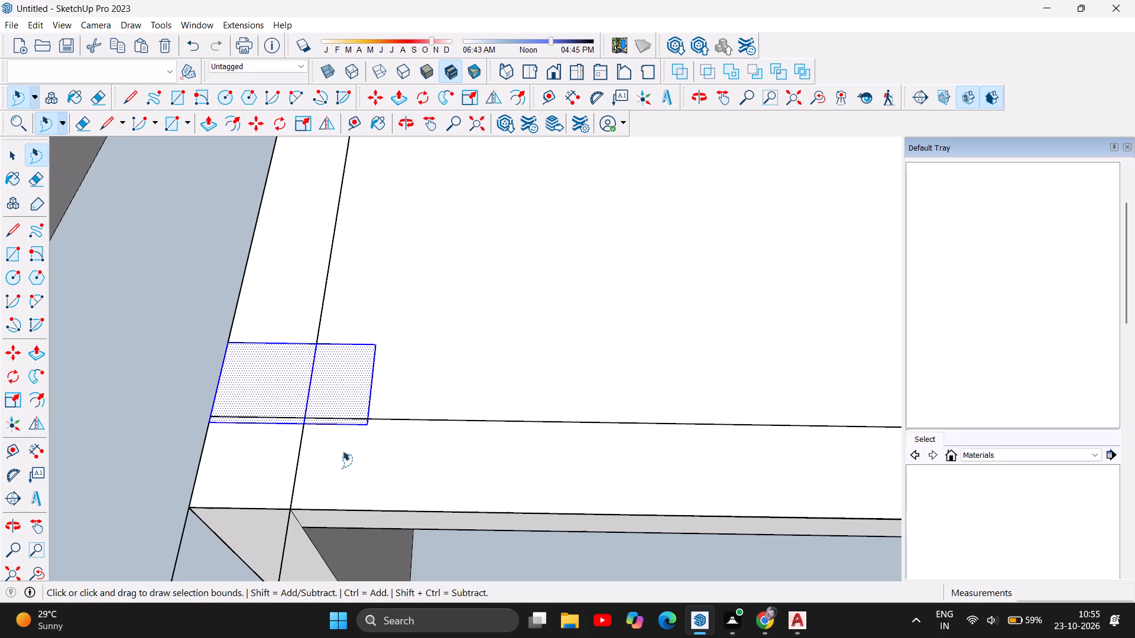
click(371, 93)
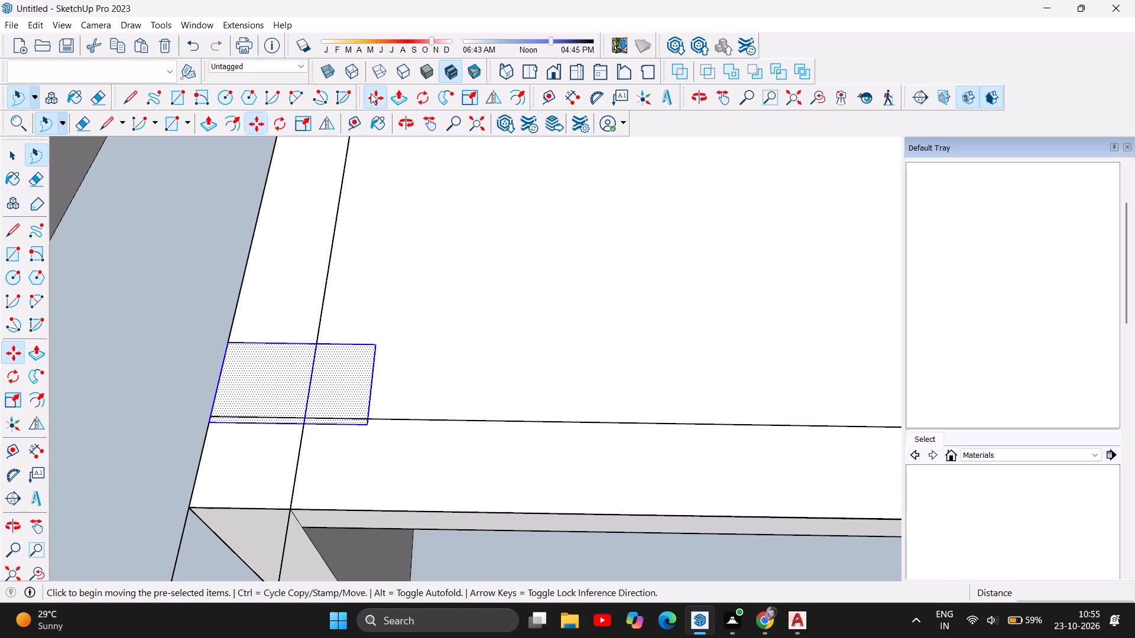
click(210, 424)
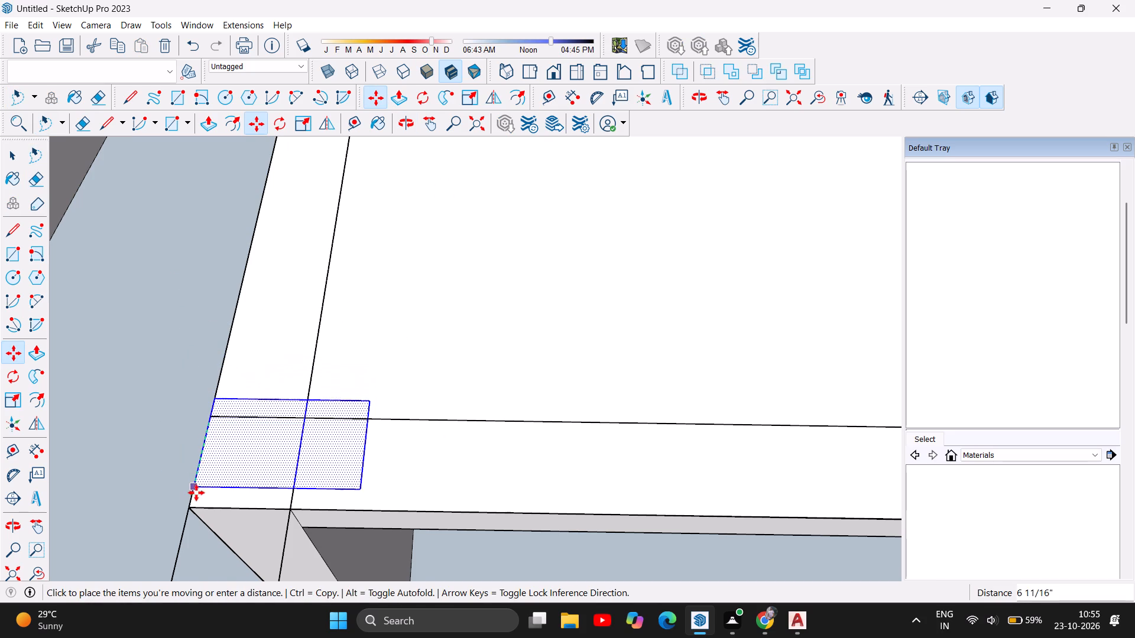
click(195, 507)
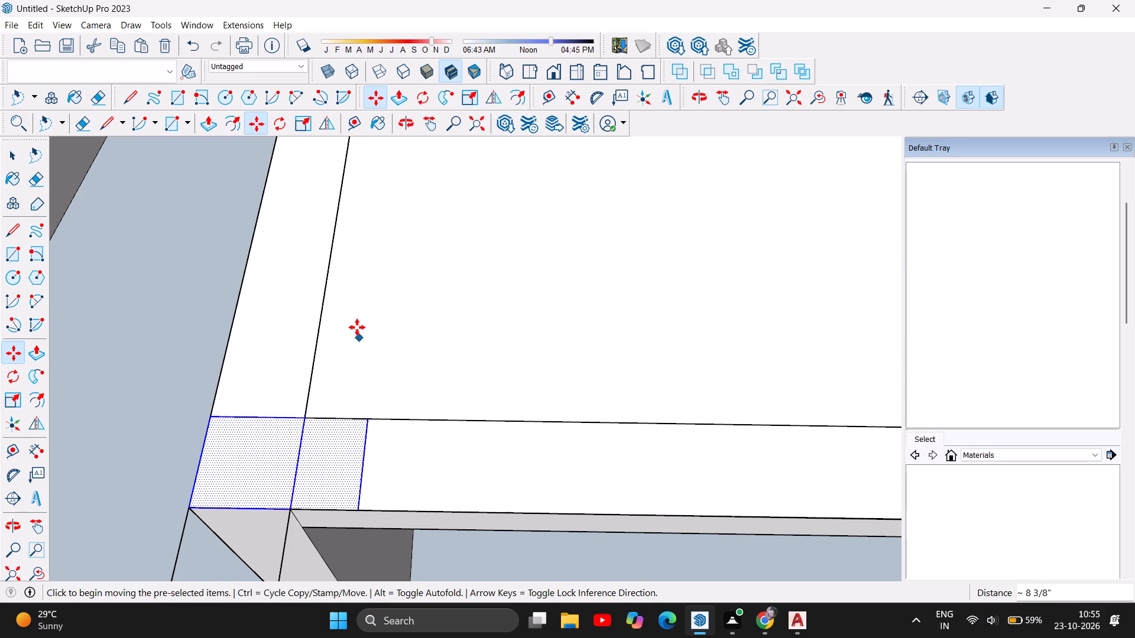
Examine the corner rectangle's placement against the front edge and the wall layout of the whole roof top.
scroll(355, 317, down, 4)
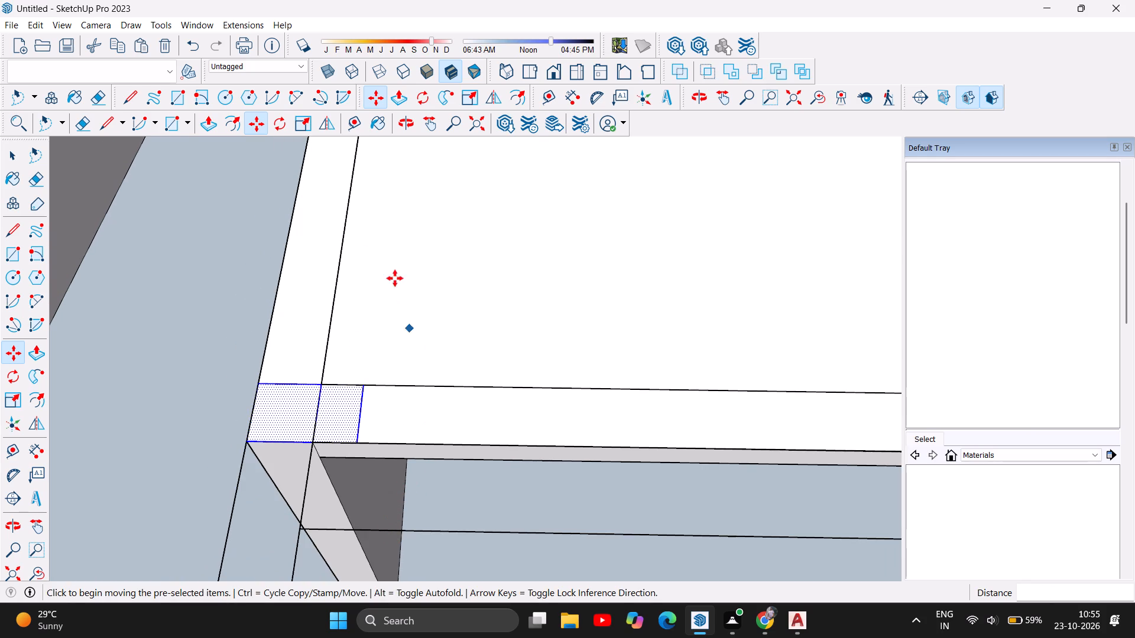
scroll(325, 304, down, 5)
scroll(290, 437, down, 10)
scroll(374, 470, down, 4)
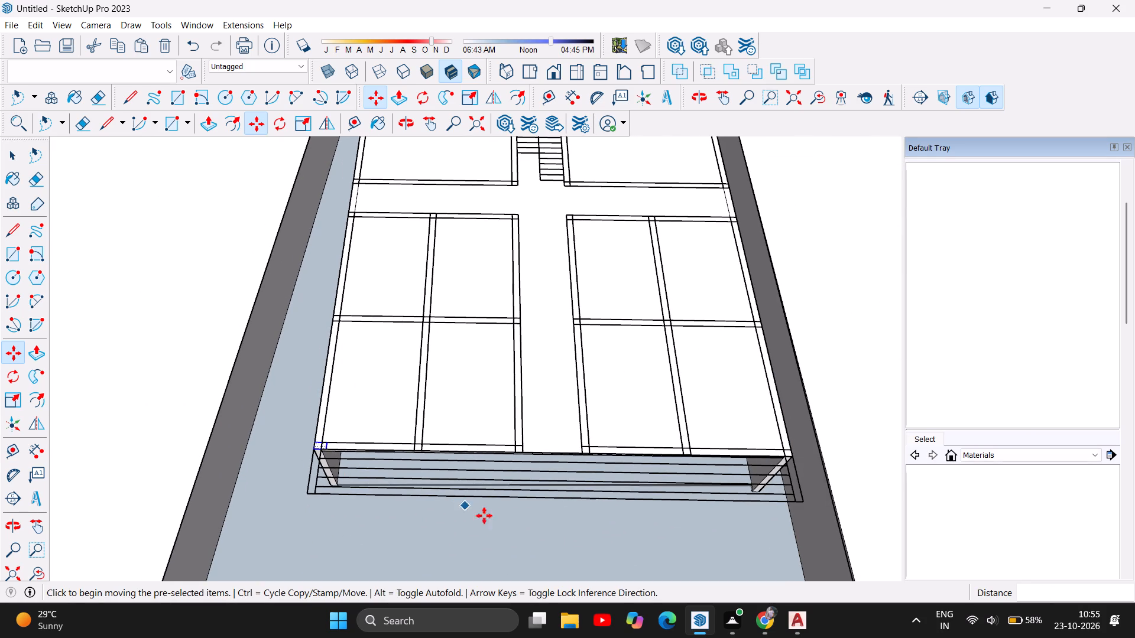
scroll(487, 569, down, 2)
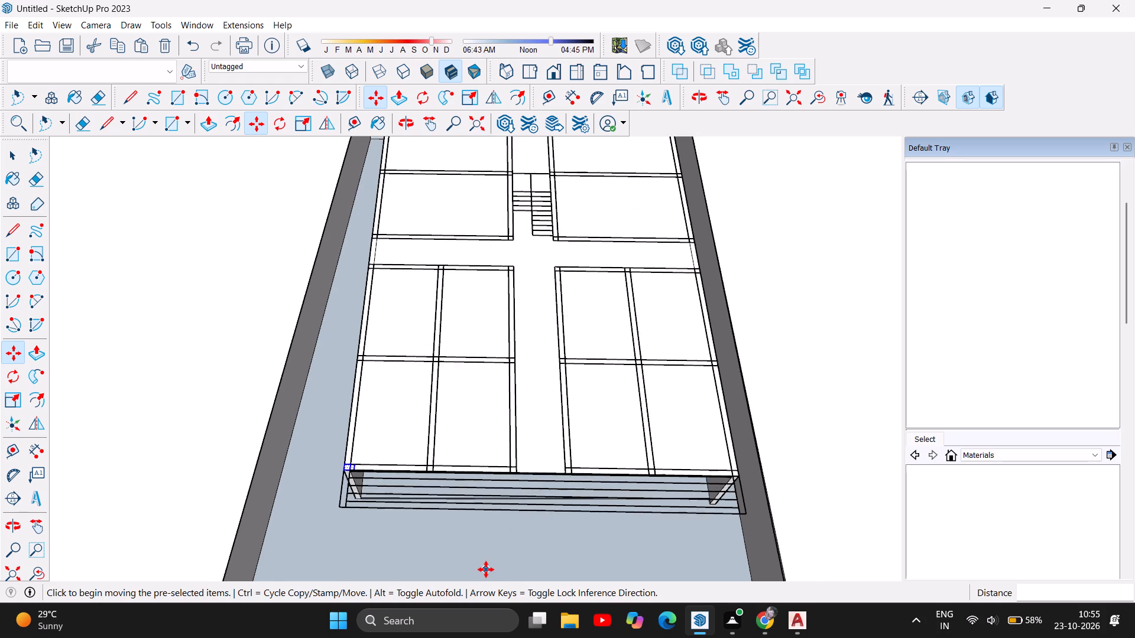
scroll(486, 569, down, 2)
scroll(380, 487, up, 7)
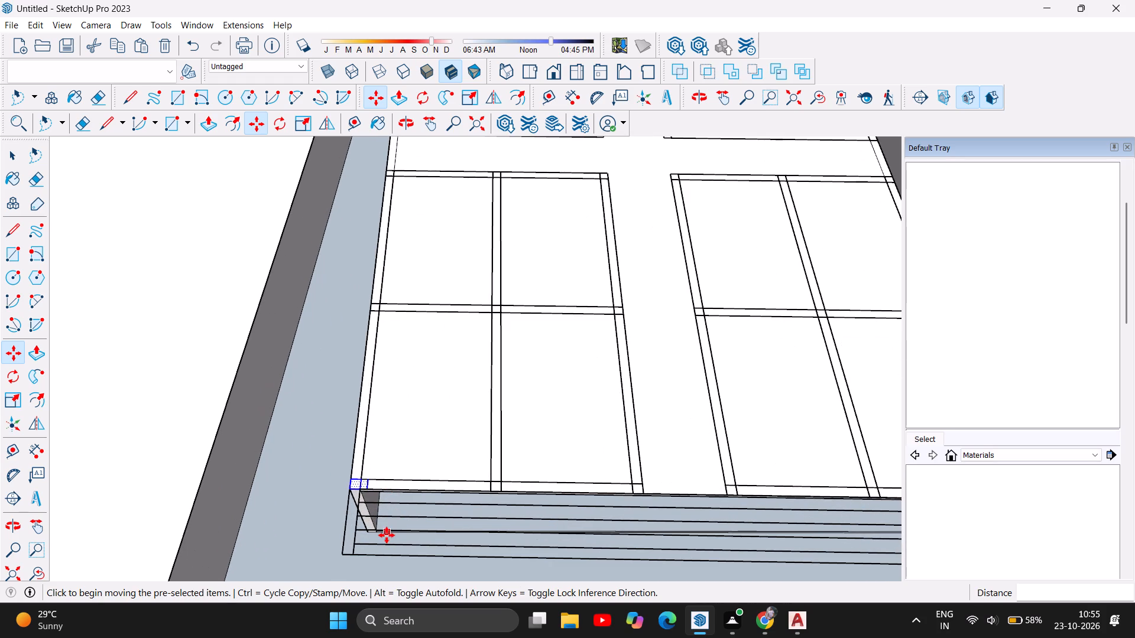
scroll(387, 535, down, 5)
scroll(607, 555, up, 4)
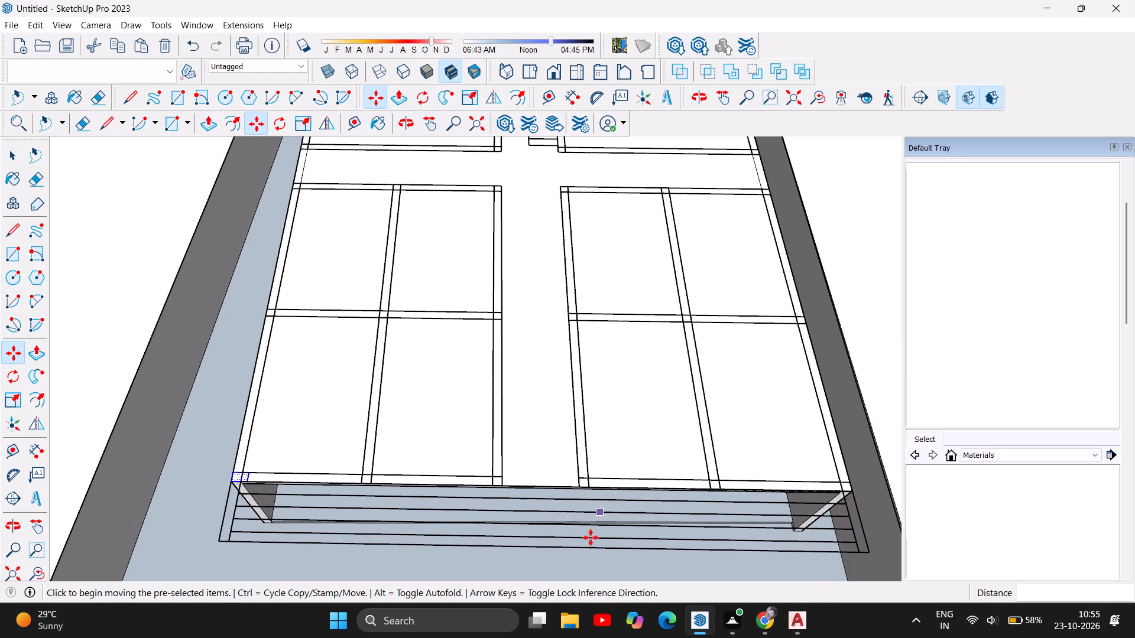
scroll(577, 557, down, 3)
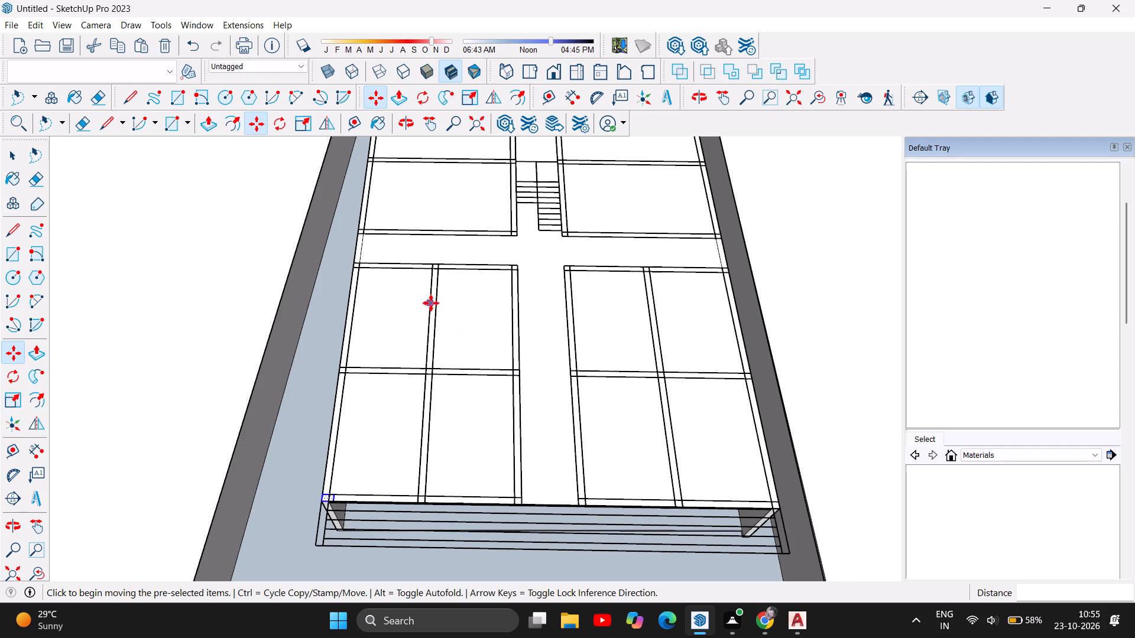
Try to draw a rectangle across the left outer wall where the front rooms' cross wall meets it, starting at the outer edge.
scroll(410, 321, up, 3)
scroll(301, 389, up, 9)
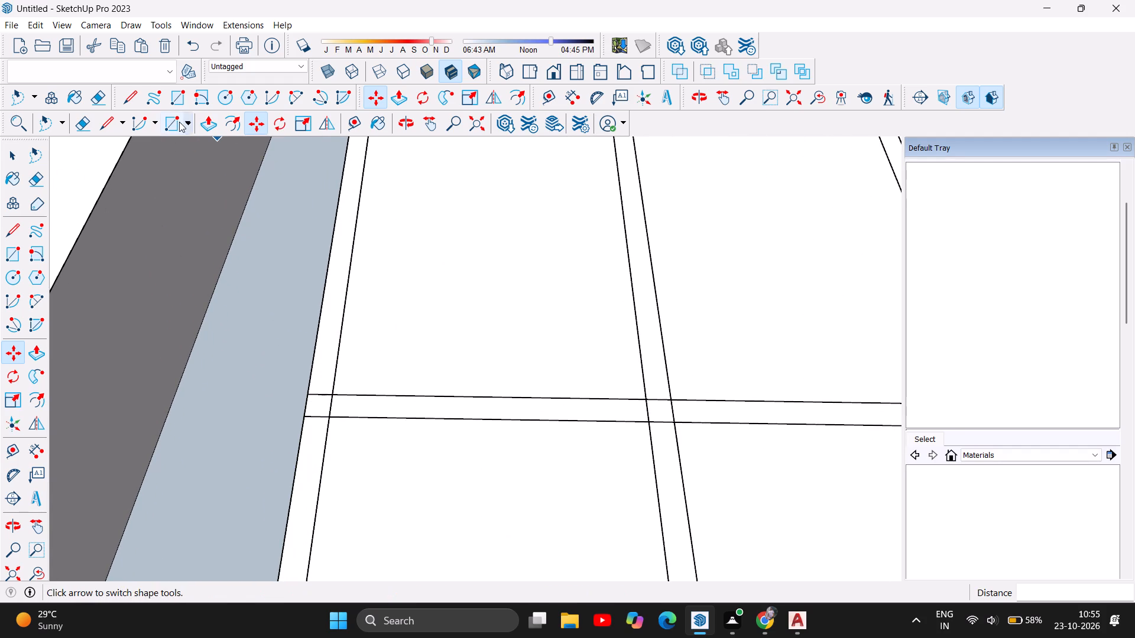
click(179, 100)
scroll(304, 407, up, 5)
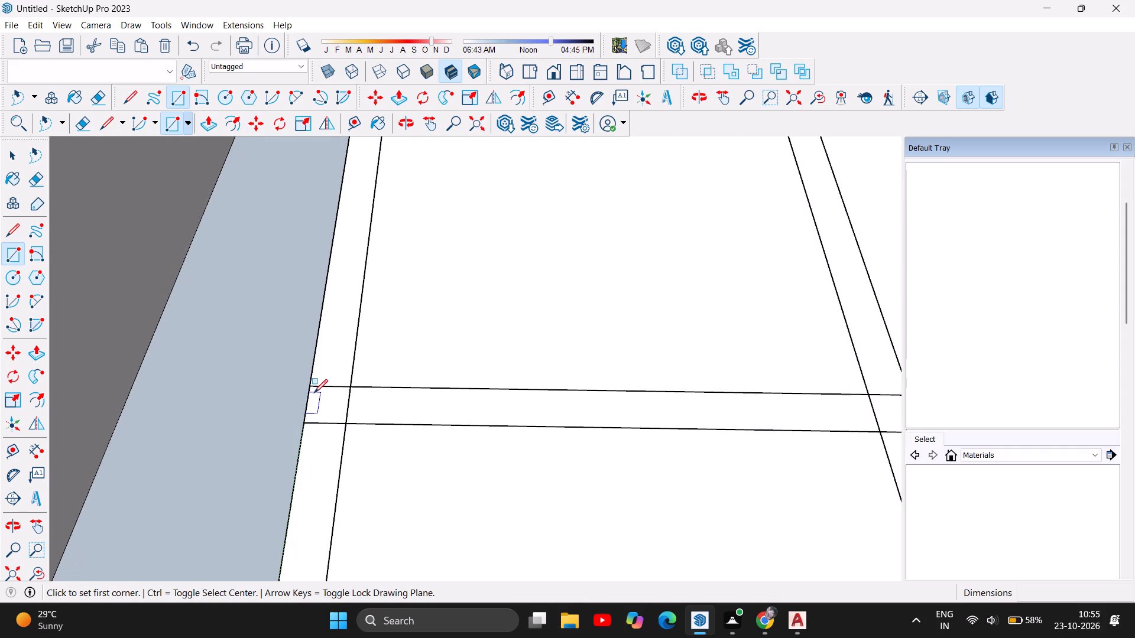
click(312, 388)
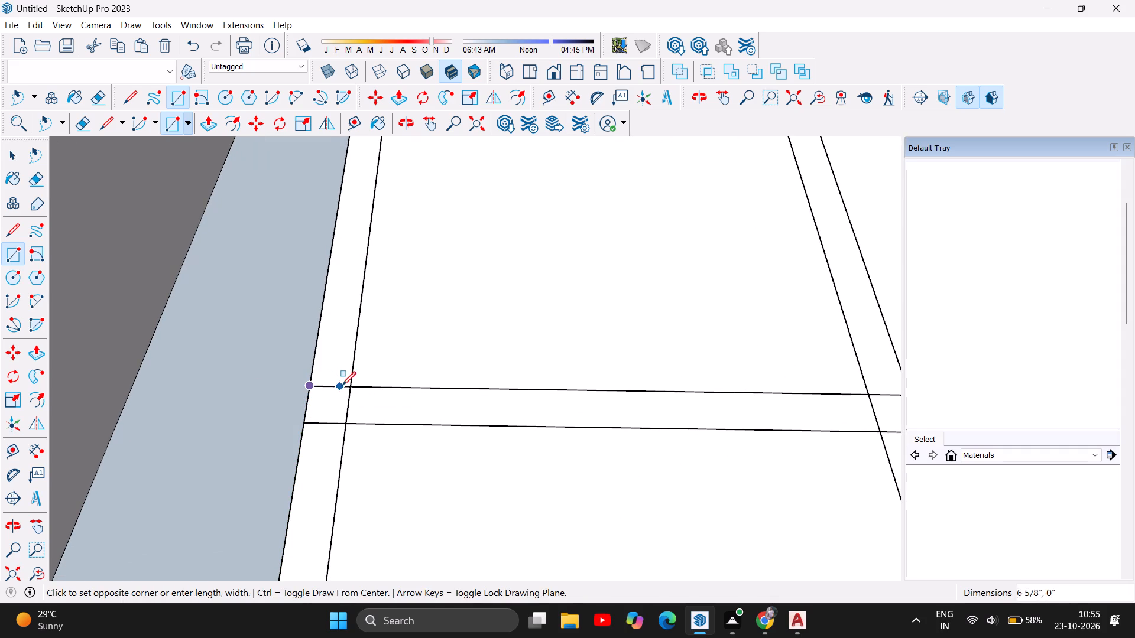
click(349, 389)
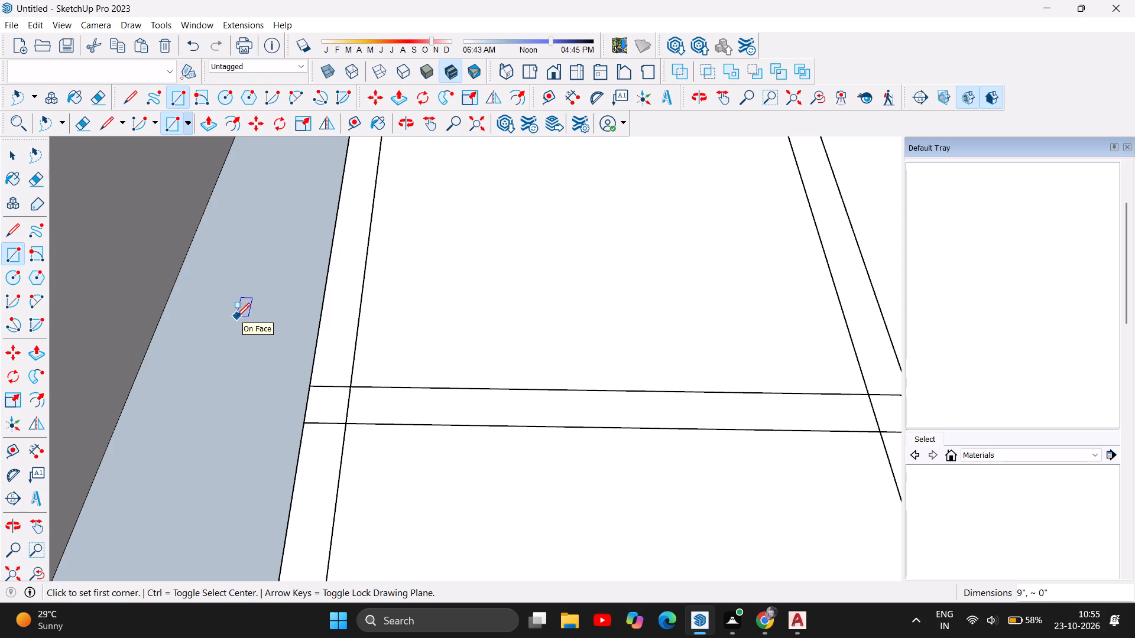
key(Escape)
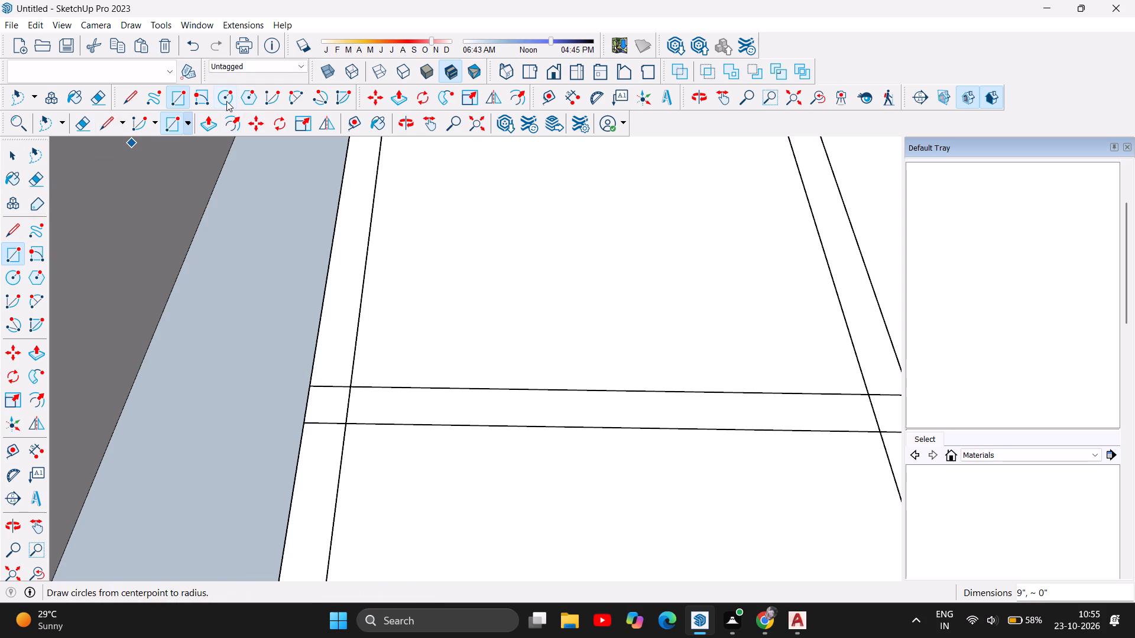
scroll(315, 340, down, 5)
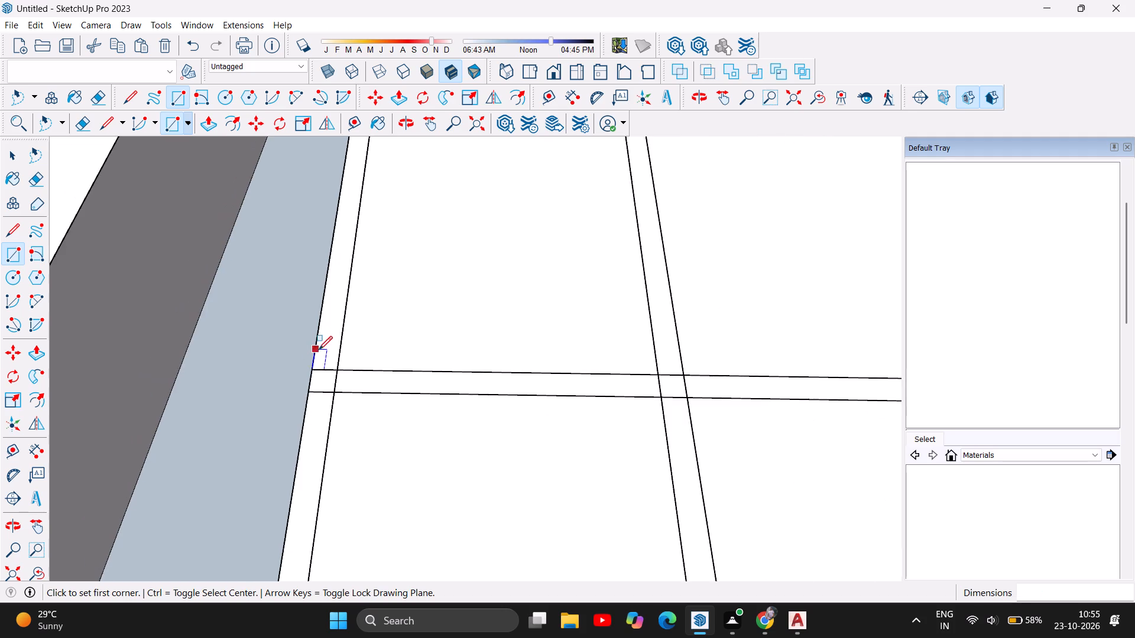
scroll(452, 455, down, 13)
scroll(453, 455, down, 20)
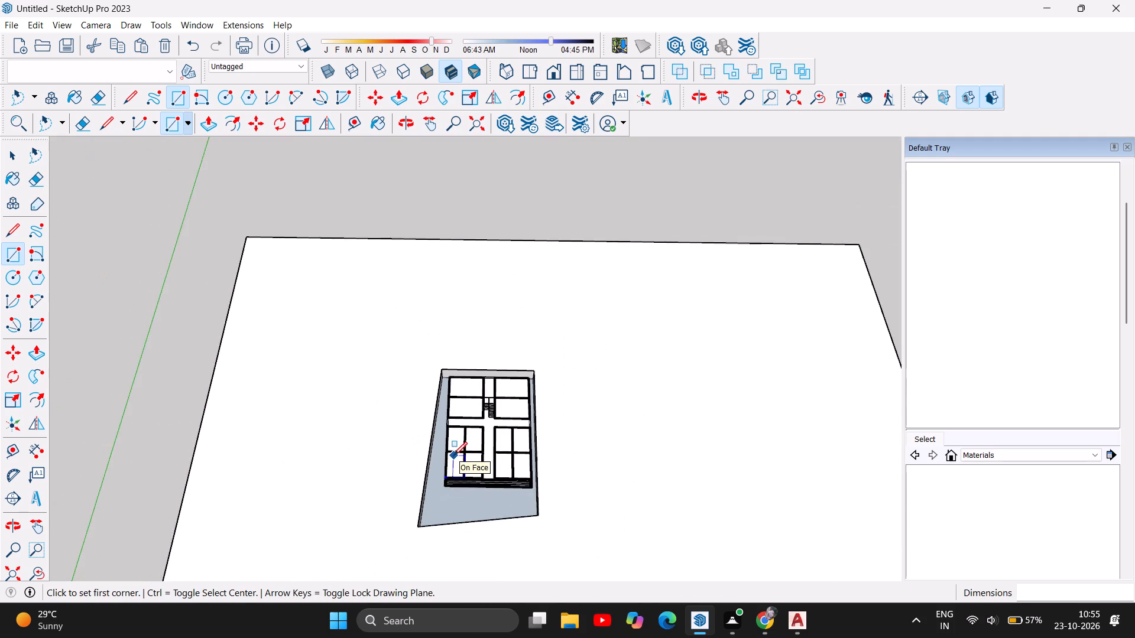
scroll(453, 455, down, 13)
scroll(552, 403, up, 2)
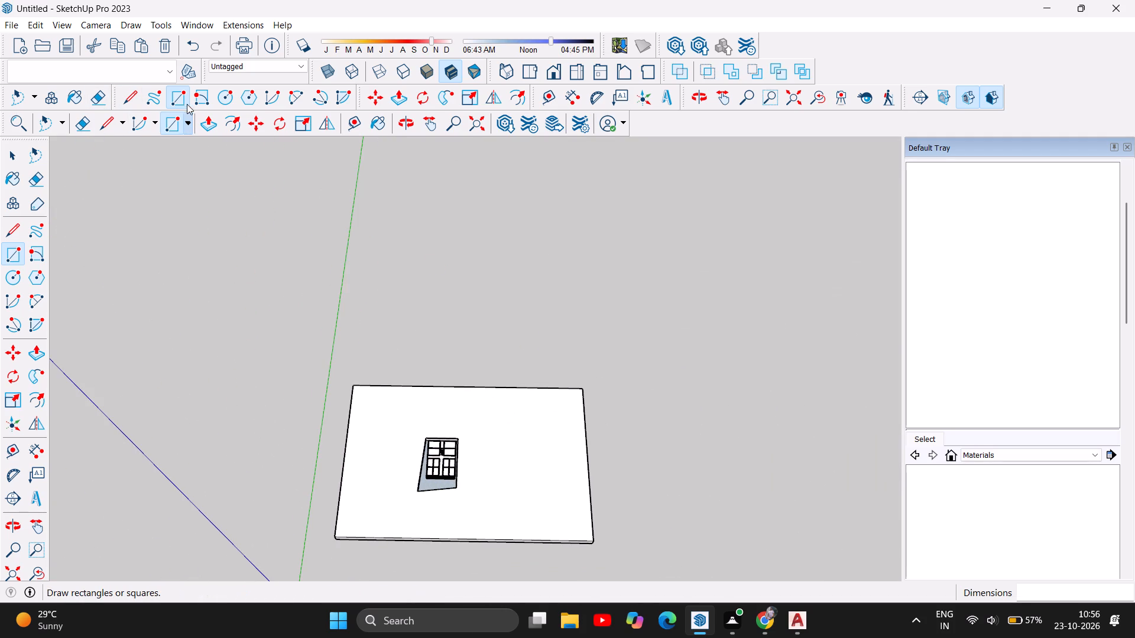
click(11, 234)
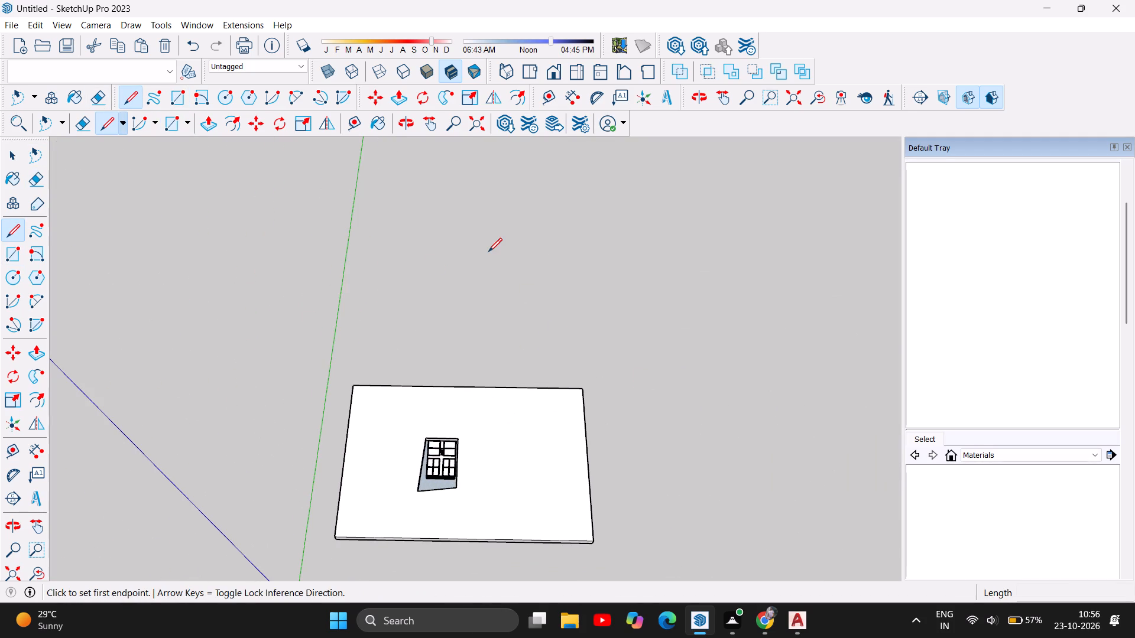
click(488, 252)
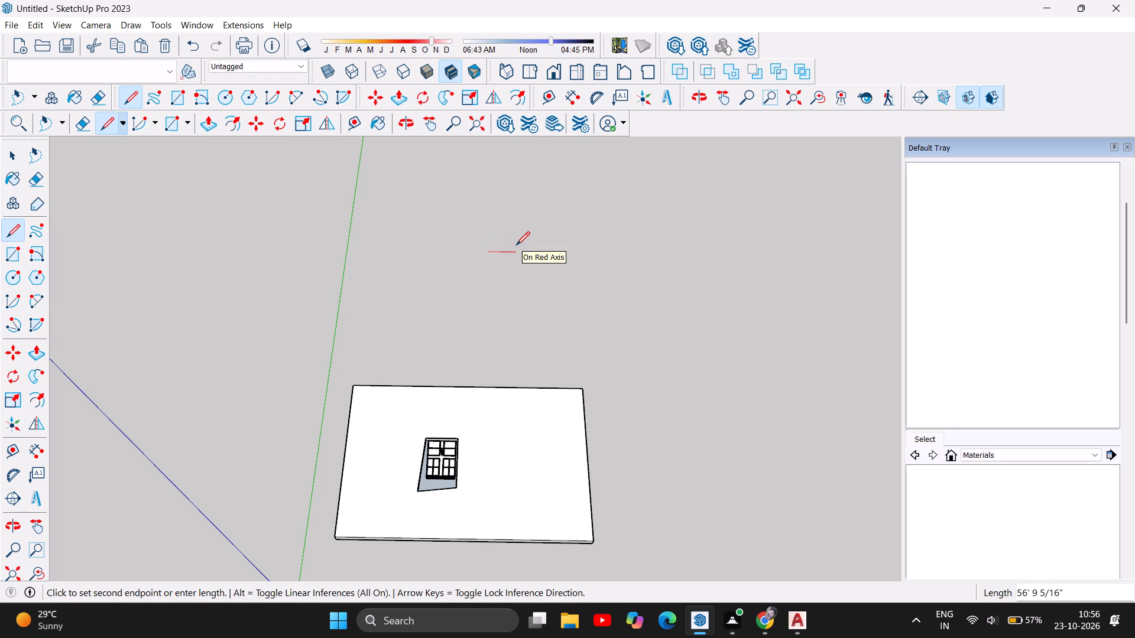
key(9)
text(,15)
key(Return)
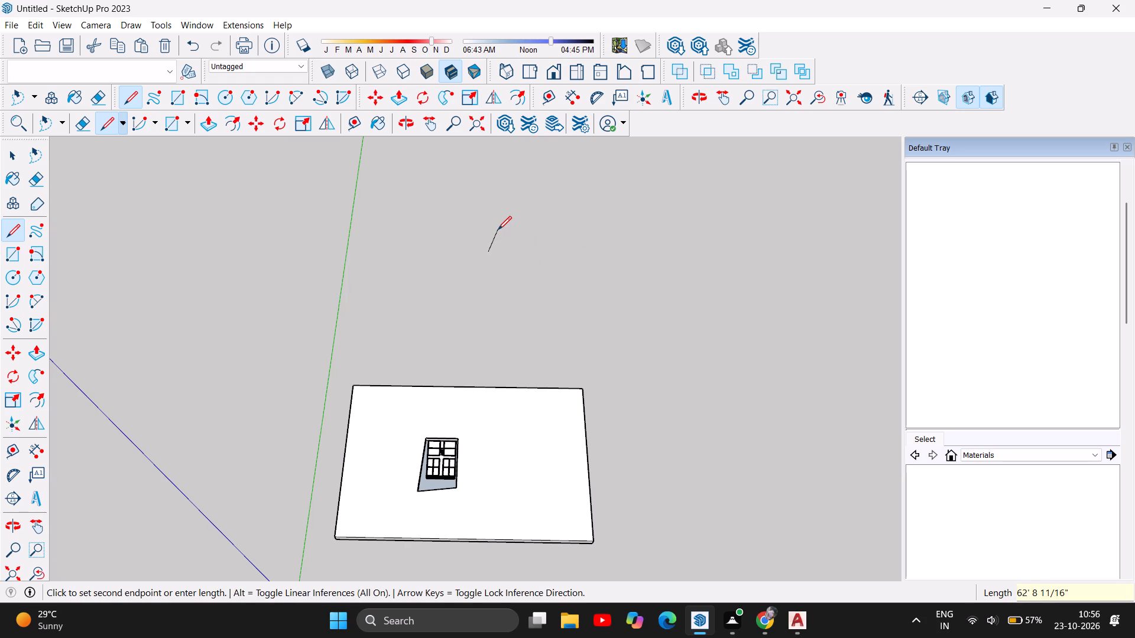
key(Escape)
Draw a separate 9" by 15" rectangle on the empty ground behind the large base slab.
click(180, 103)
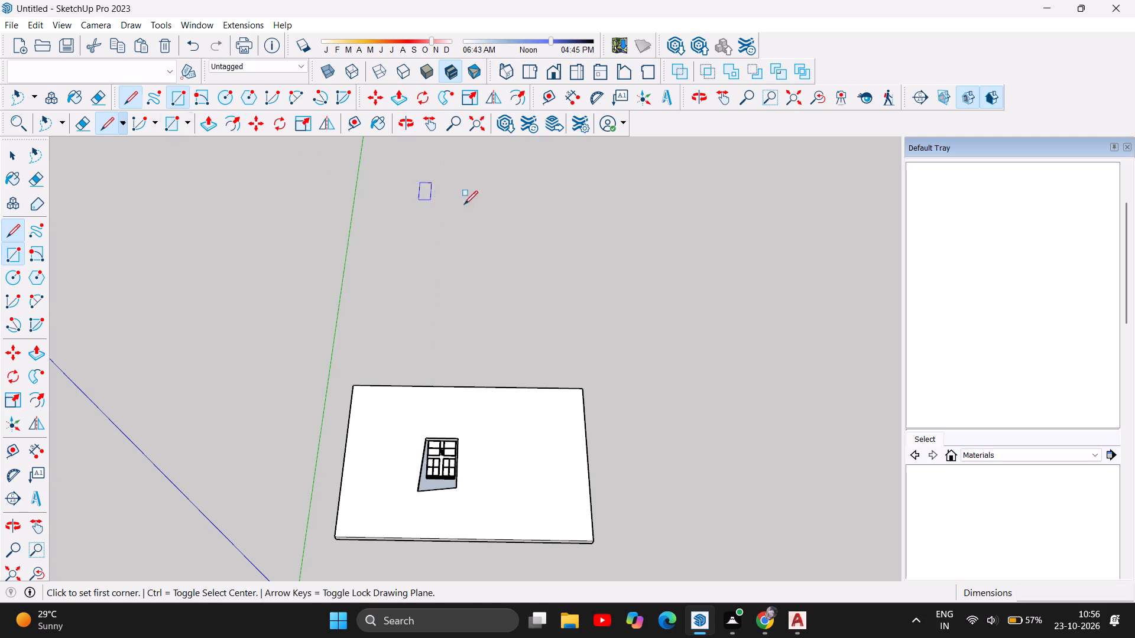
click(490, 212)
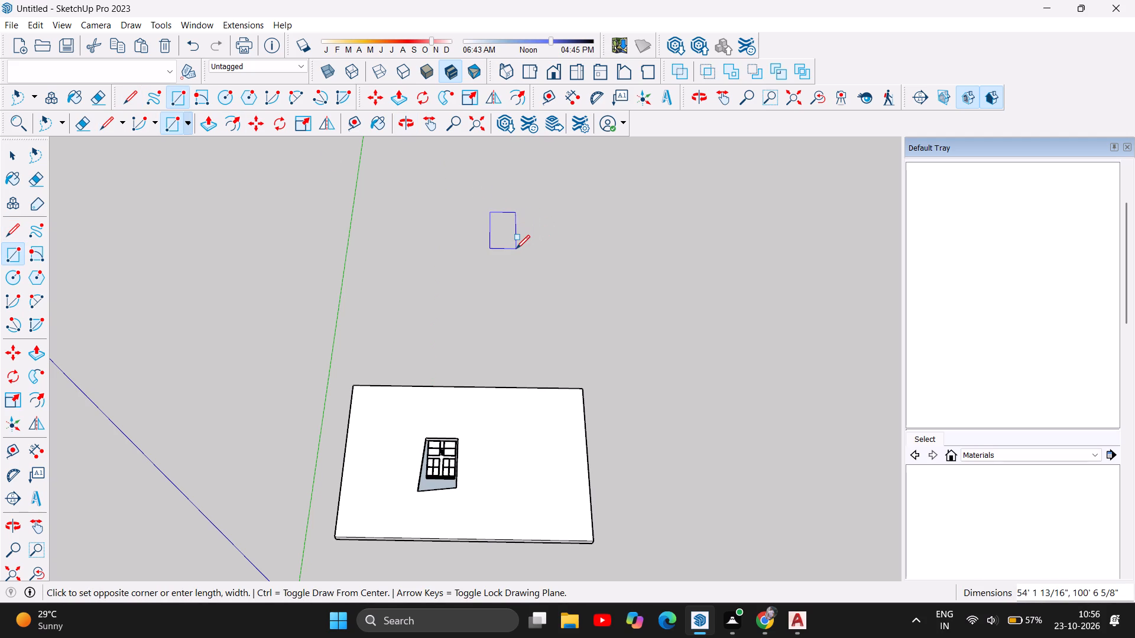
key(9)
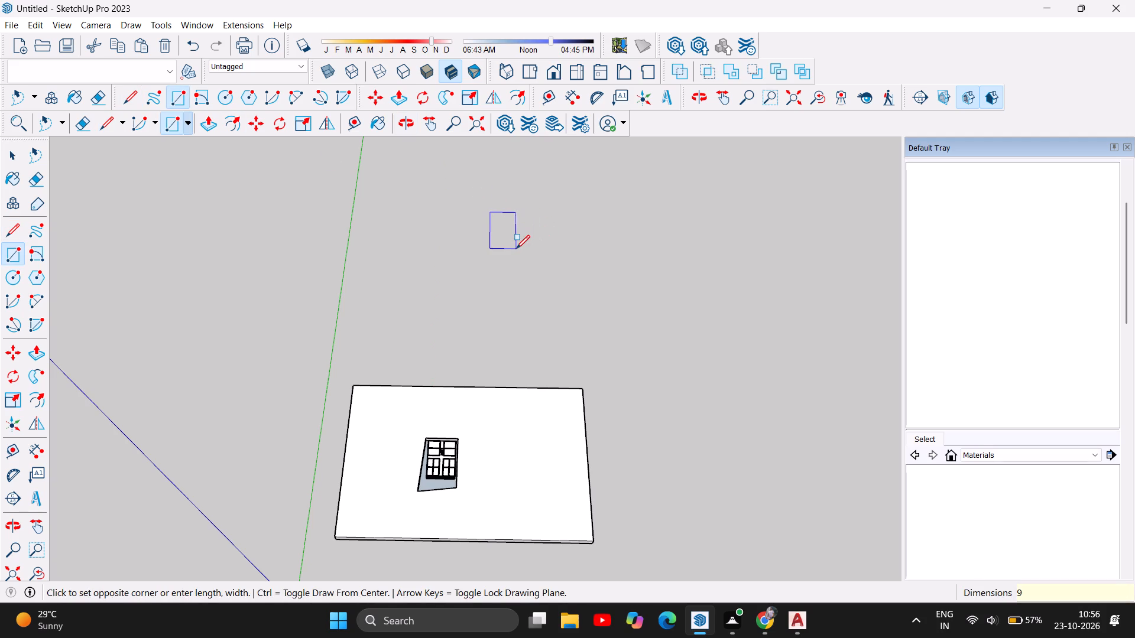
key(comma)
text(15)
key(Return)
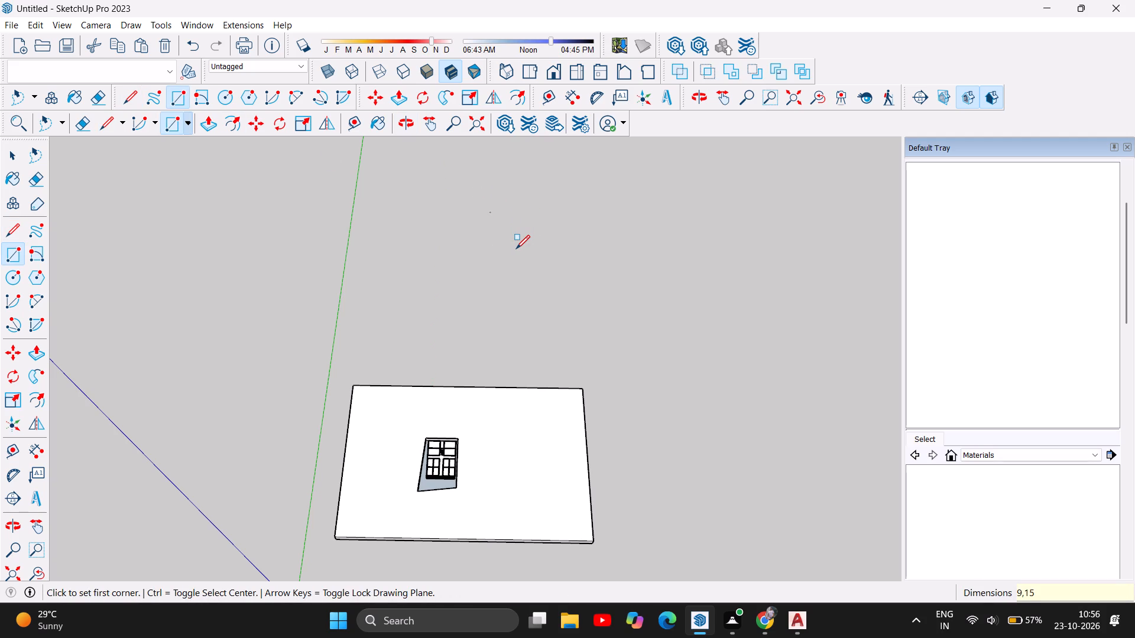
Copy the separate 9" by 15" rectangle with its edges and paste the duplicate on the empty ground just to its right.
scroll(457, 222, up, 1)
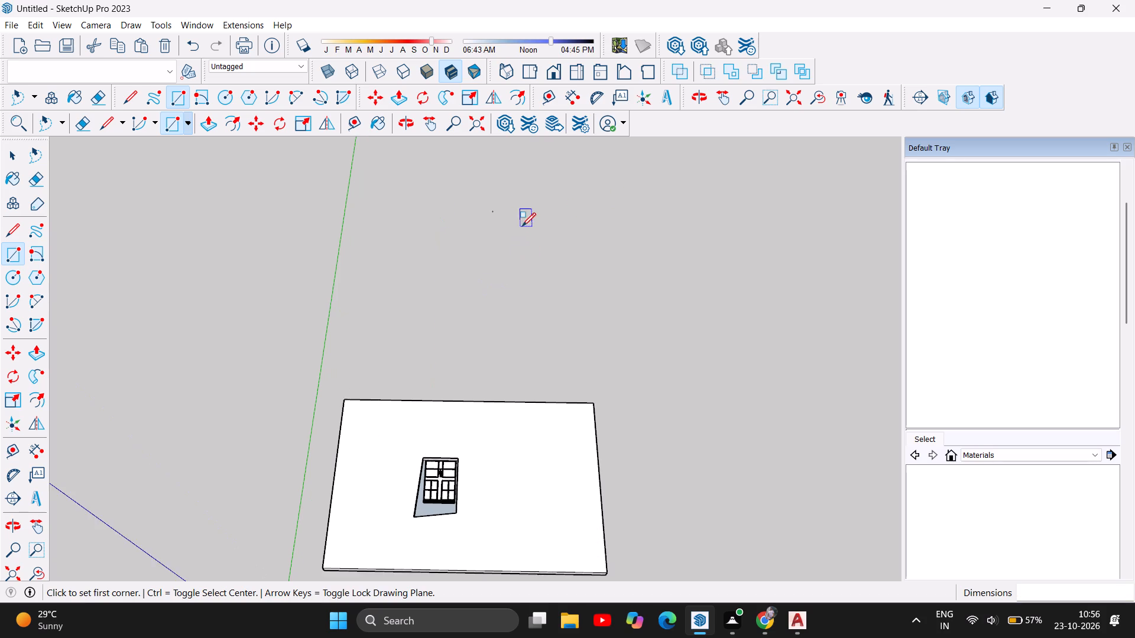
scroll(522, 226, up, 11)
scroll(478, 198, up, 17)
scroll(494, 199, up, 6)
scroll(484, 246, up, 6)
scroll(485, 163, up, 6)
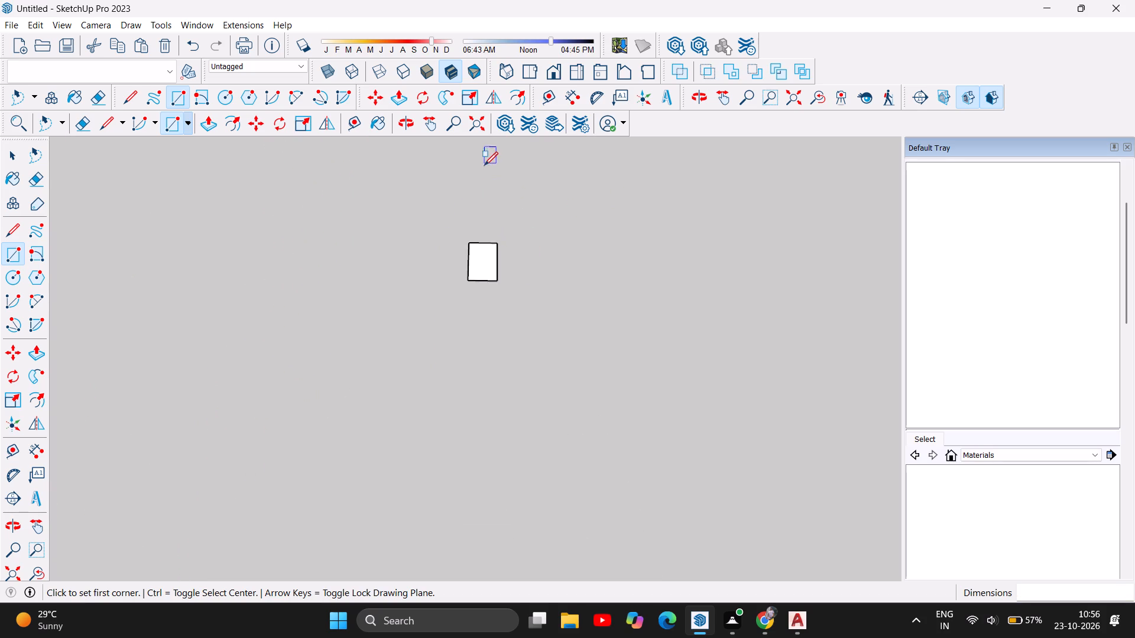
scroll(477, 253, up, 12)
scroll(432, 380, down, 4)
scroll(459, 358, up, 1)
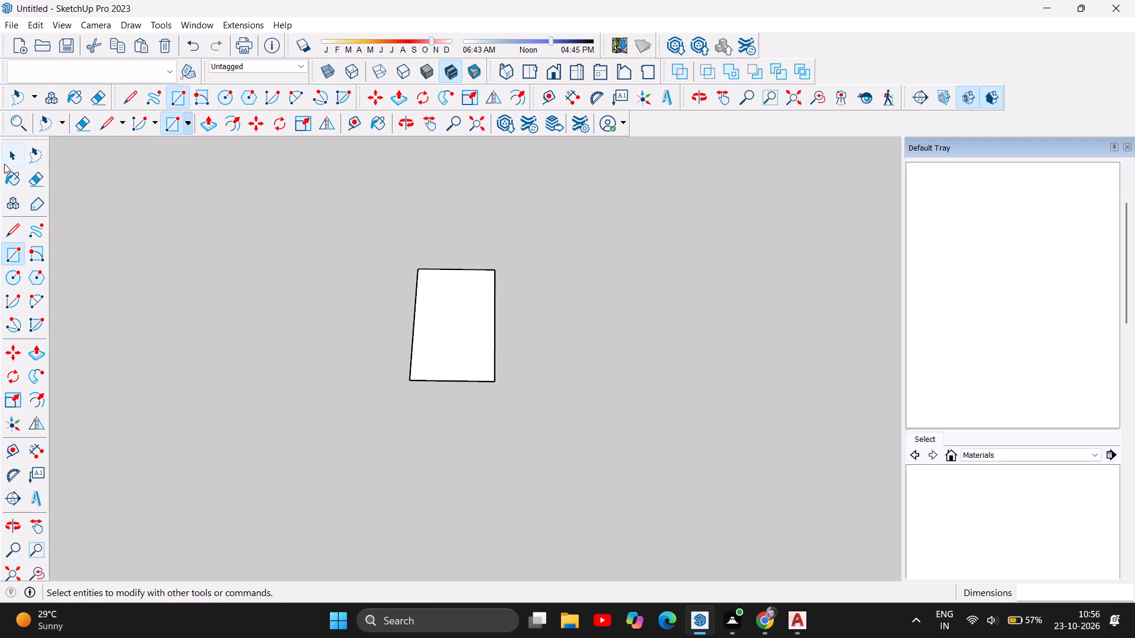
click(33, 159)
drag(373, 237, 467, 214)
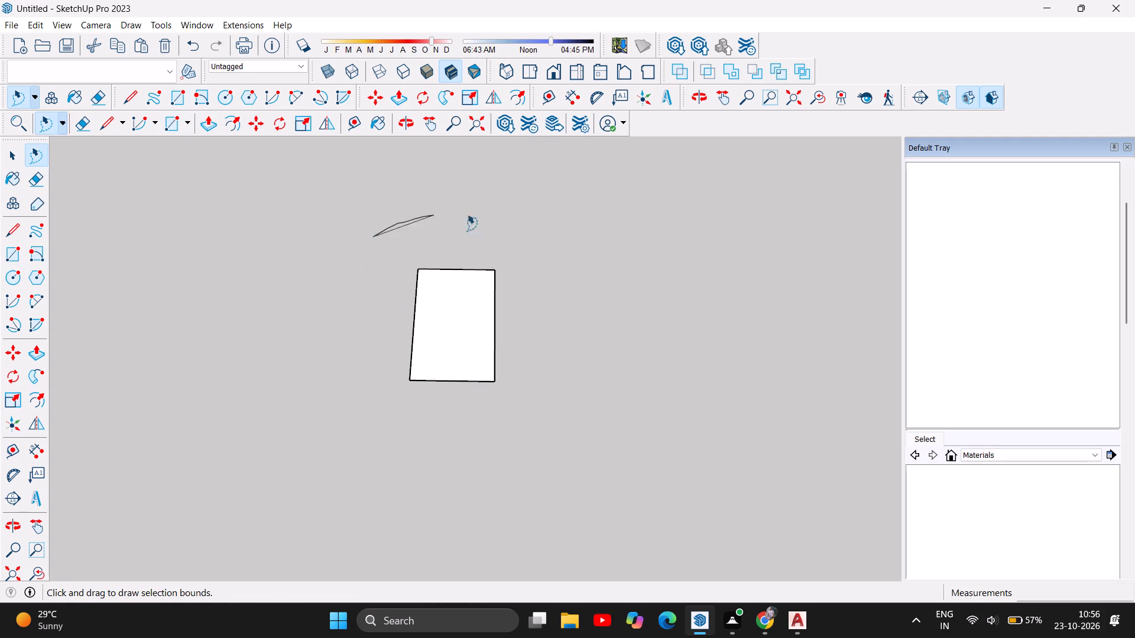
drag(467, 214, 372, 399)
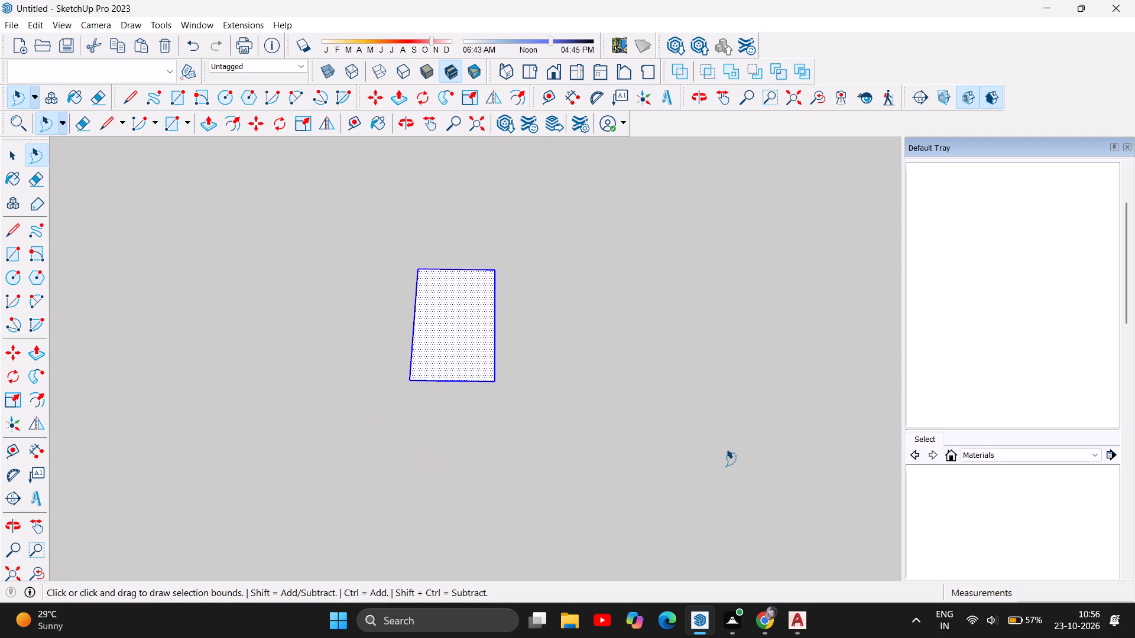
key(ctrl+c)
key(ctrl+v)
click(634, 412)
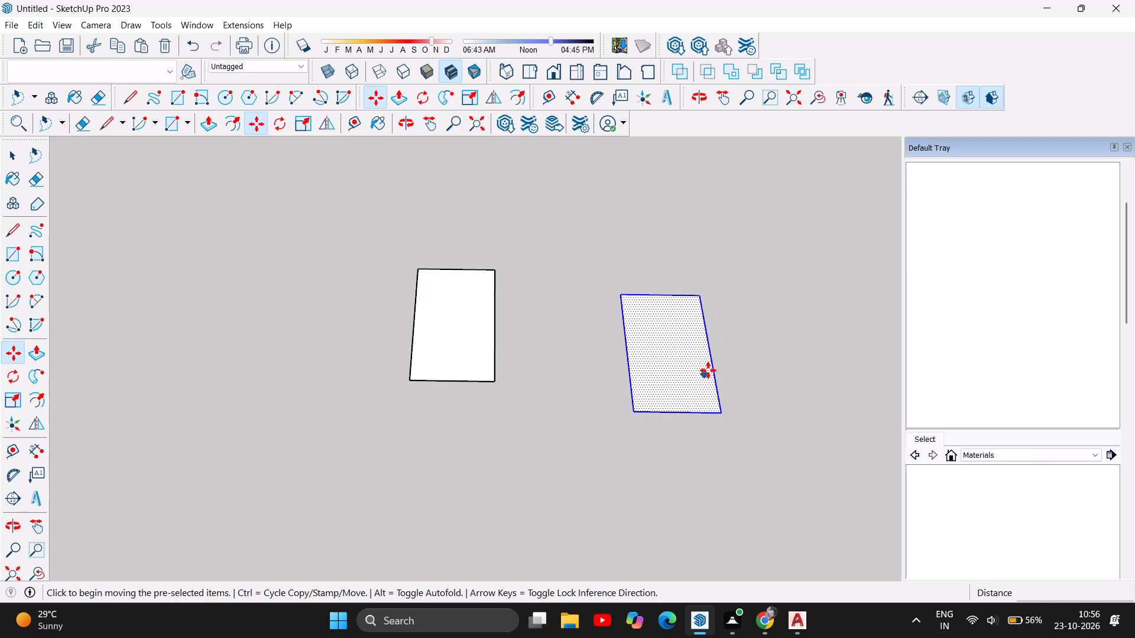
Rotate the duplicated rectangle on the empty ground by 90 degrees about a point near its centre.
click(417, 97)
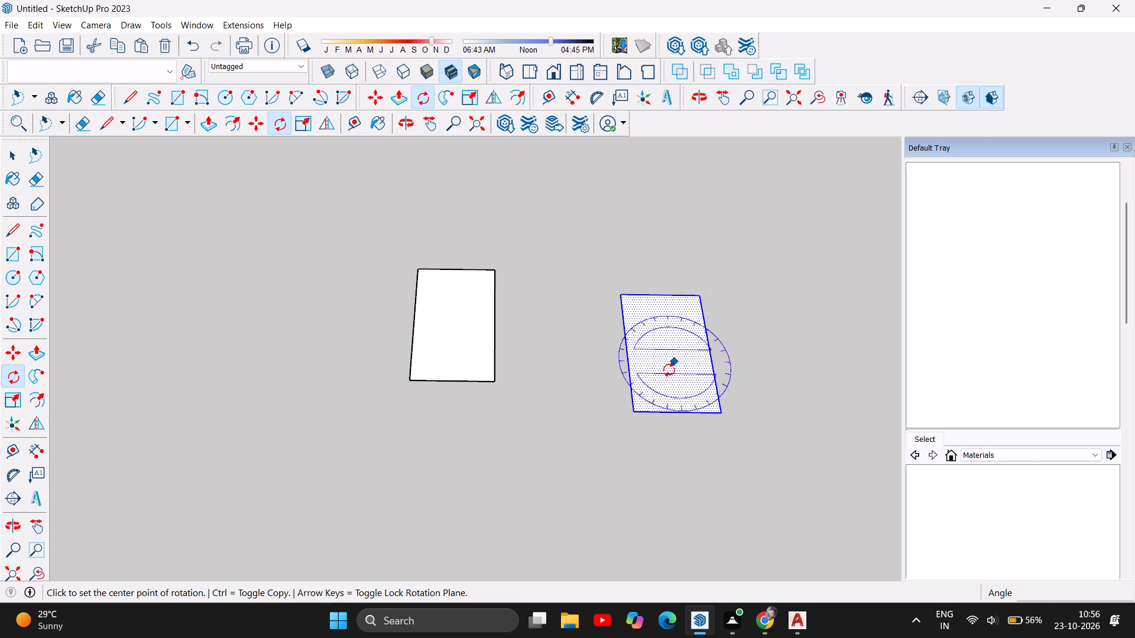
click(658, 347)
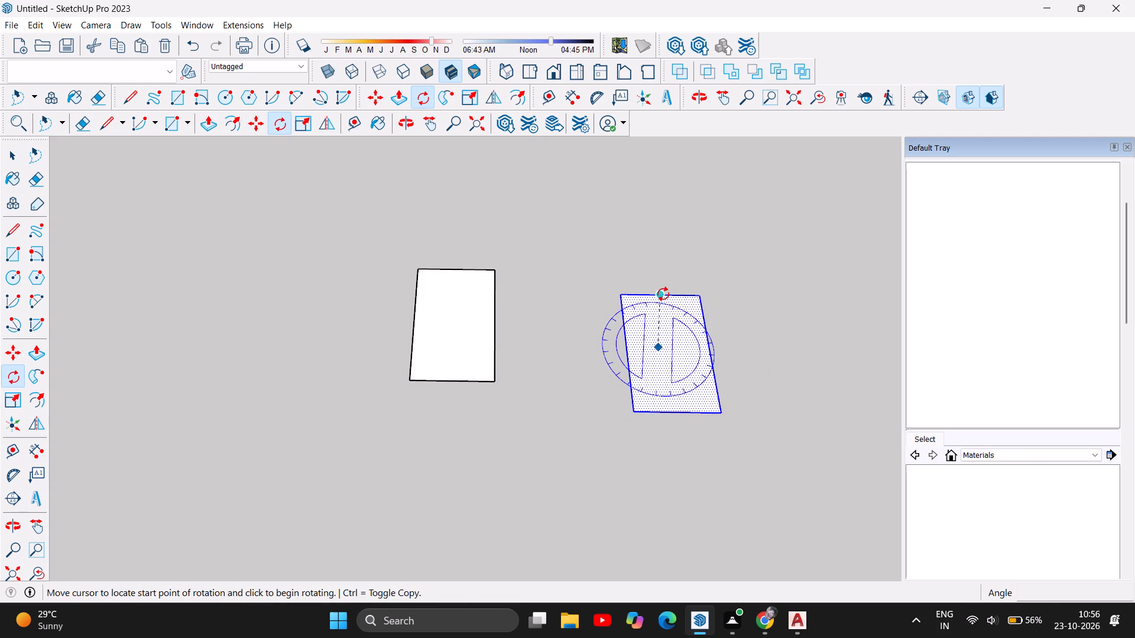
click(663, 294)
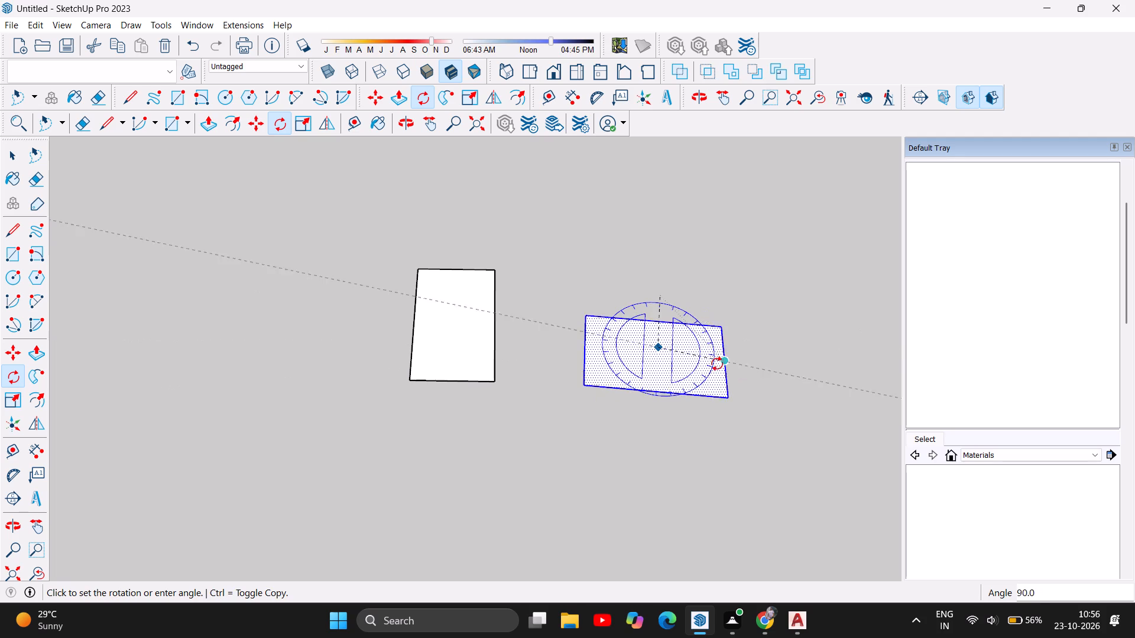
click(721, 359)
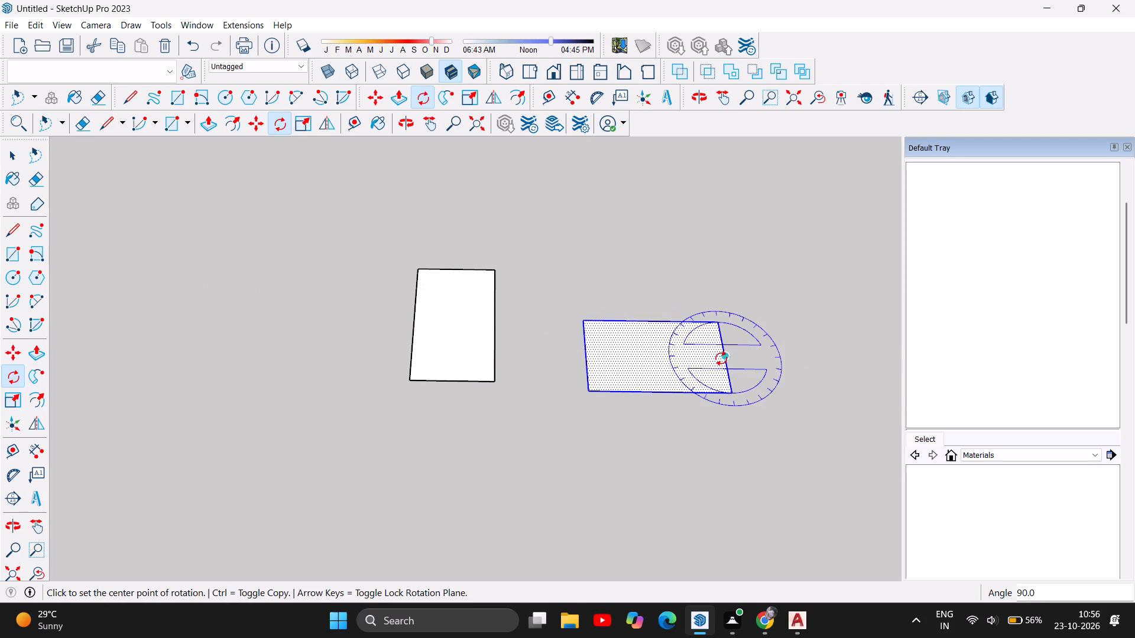
scroll(596, 487, down, 12)
scroll(658, 412, up, 3)
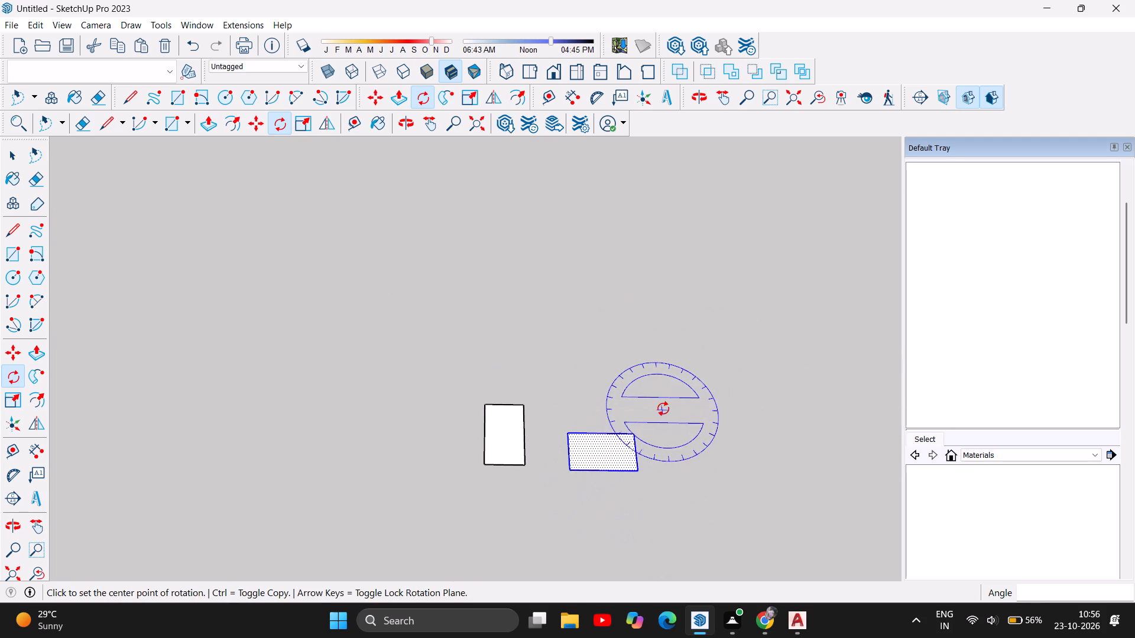
key(Escape)
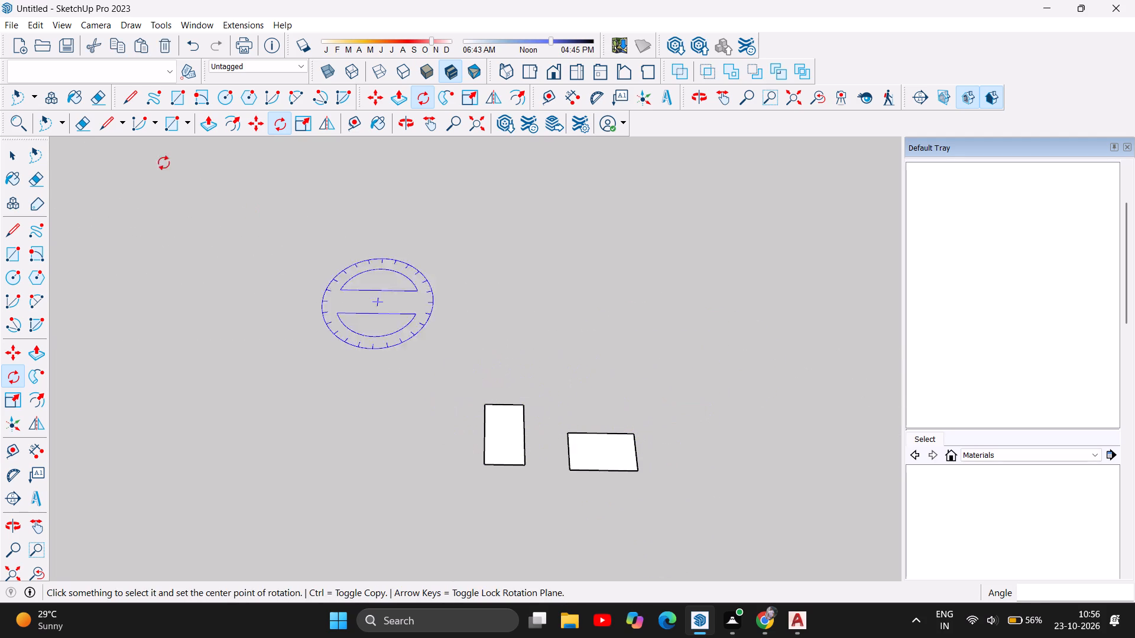
Copy the unrotated 9" by 15" rectangle and paste it on the left outer wall where the front rooms' middle cross wall meets it.
click(14, 152)
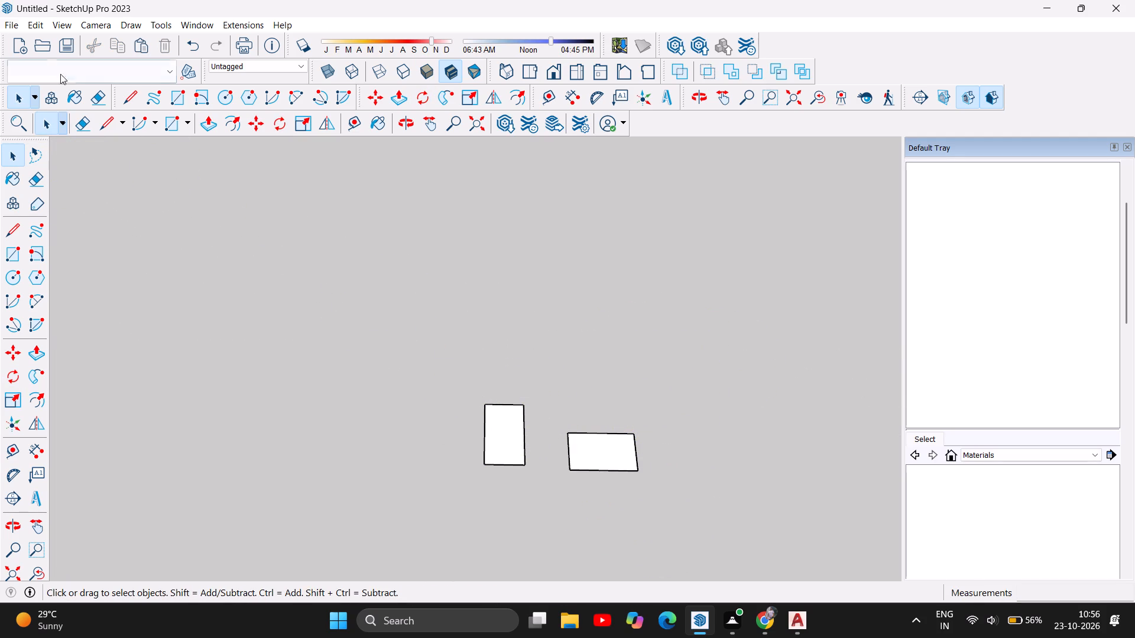
click(38, 148)
drag(459, 392, 525, 378)
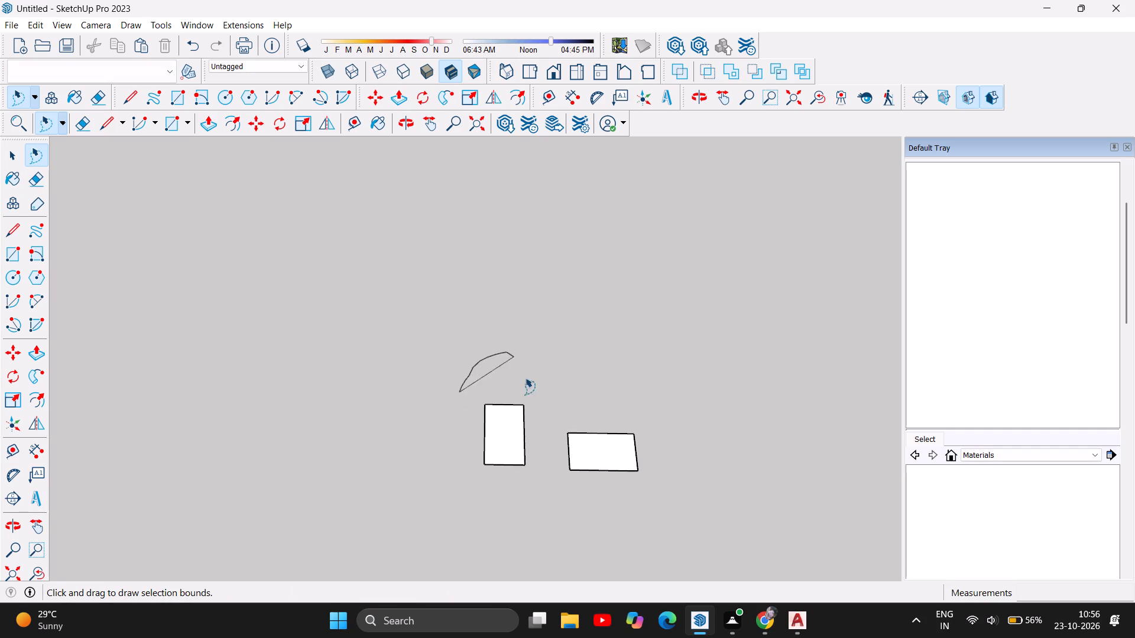
drag(525, 378, 469, 476)
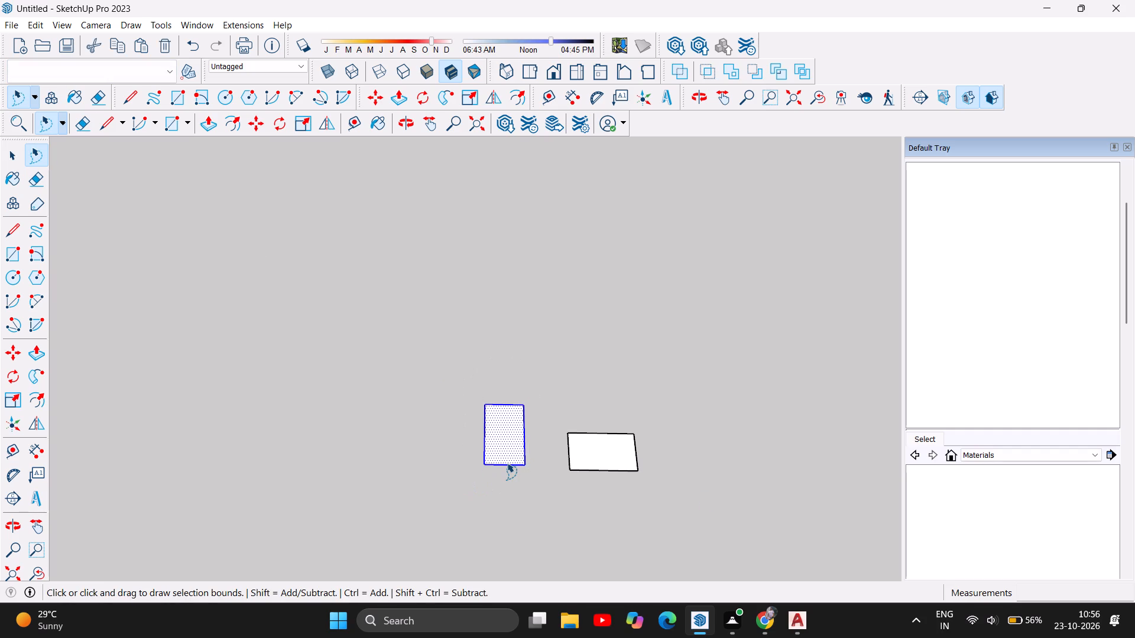
key(ctrl+c)
key(ctrl+v)
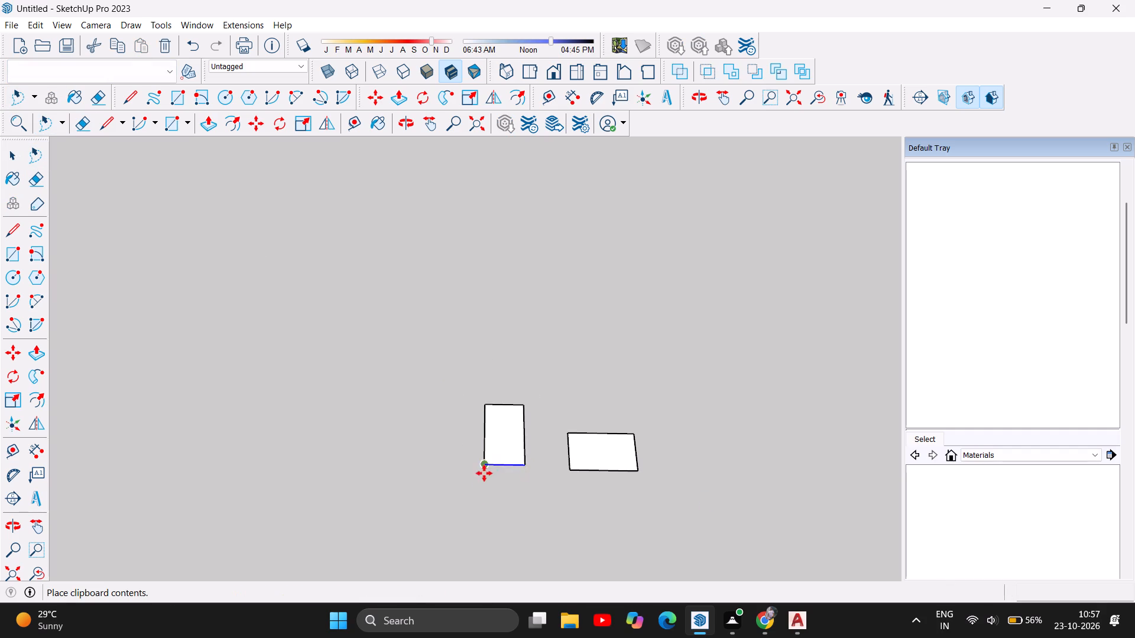
scroll(570, 315, down, 6)
scroll(607, 239, down, 13)
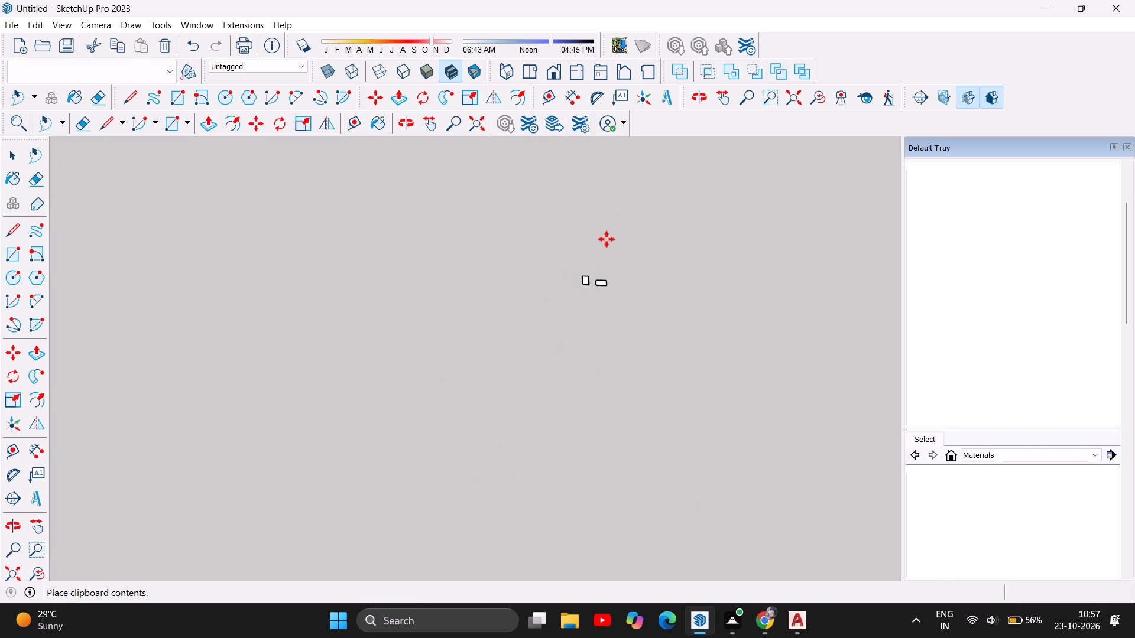
scroll(607, 239, down, 7)
scroll(599, 306, down, 11)
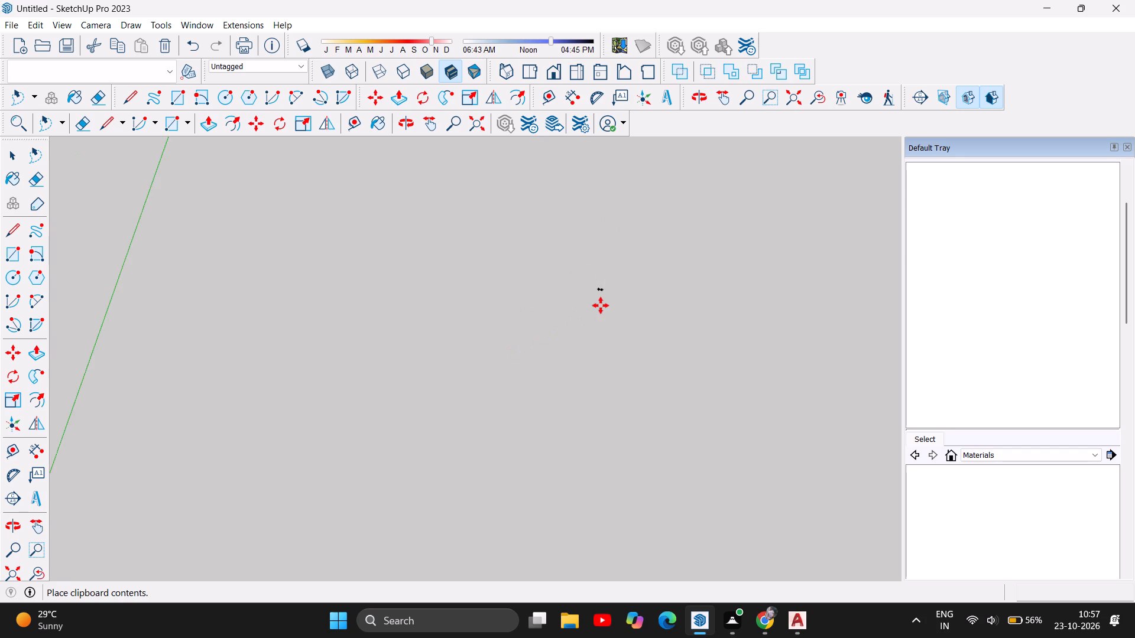
scroll(601, 305, down, 17)
scroll(601, 305, down, 6)
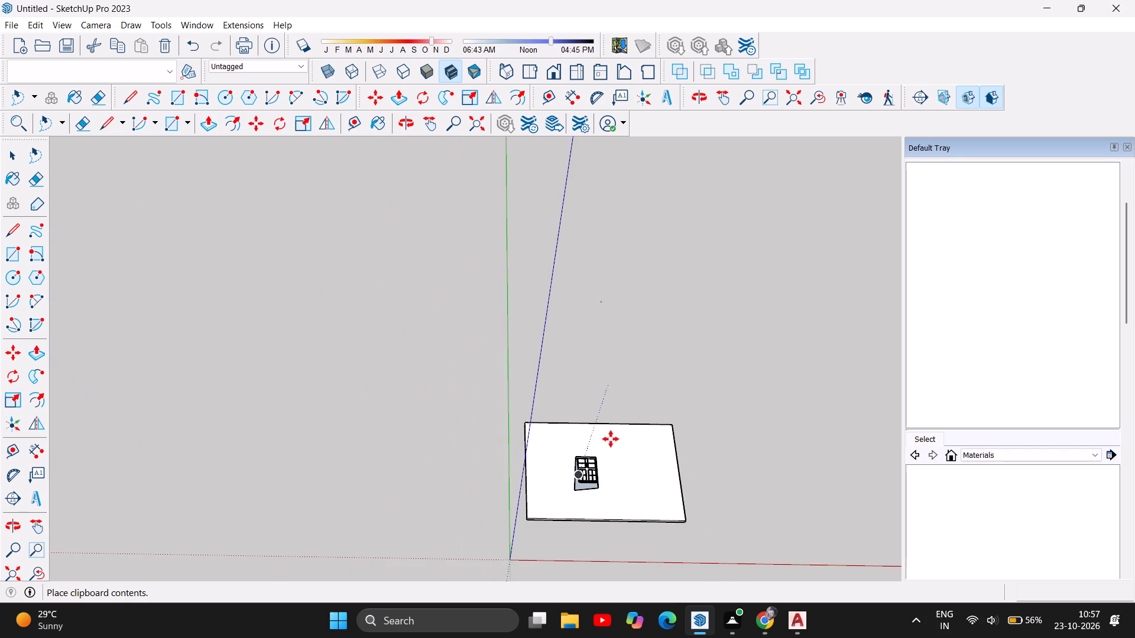
scroll(589, 466, up, 20)
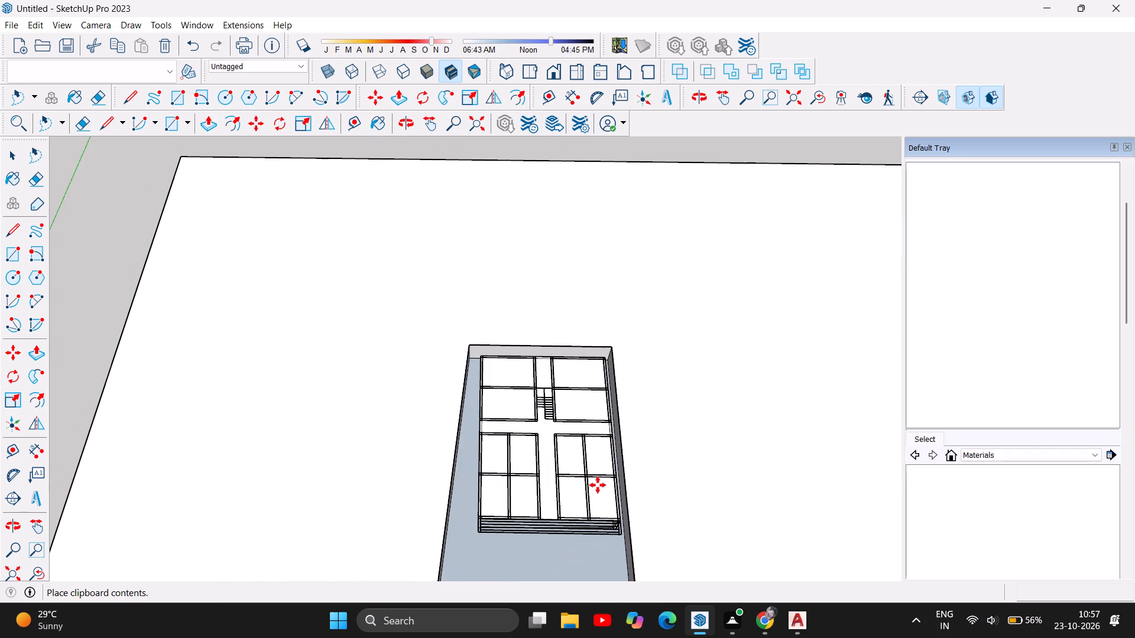
scroll(507, 493, up, 8)
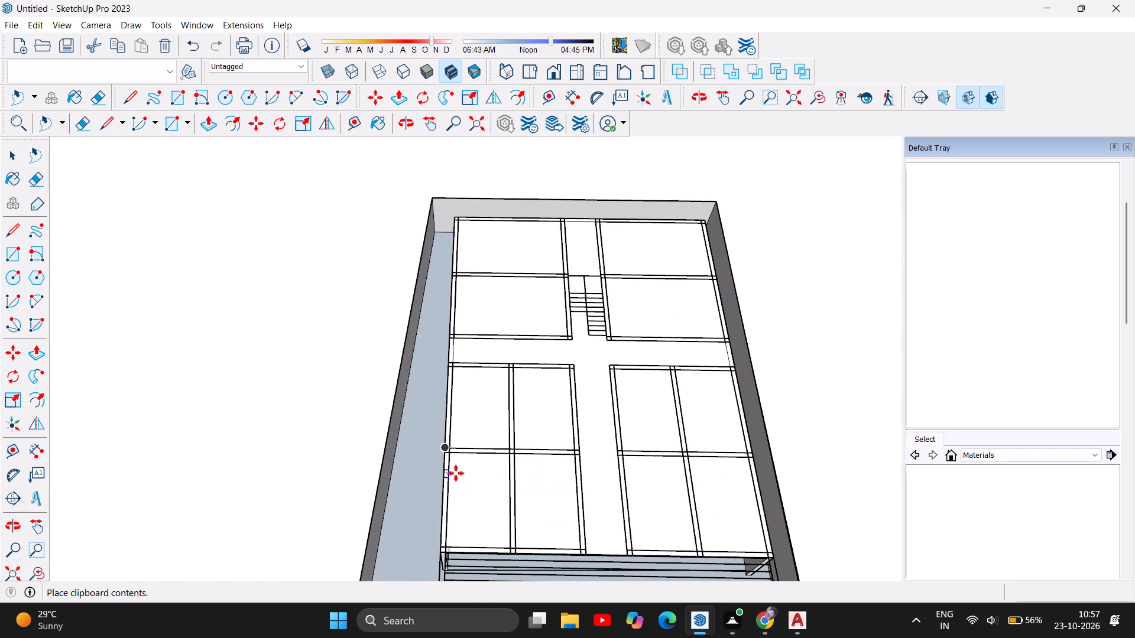
scroll(452, 453, up, 12)
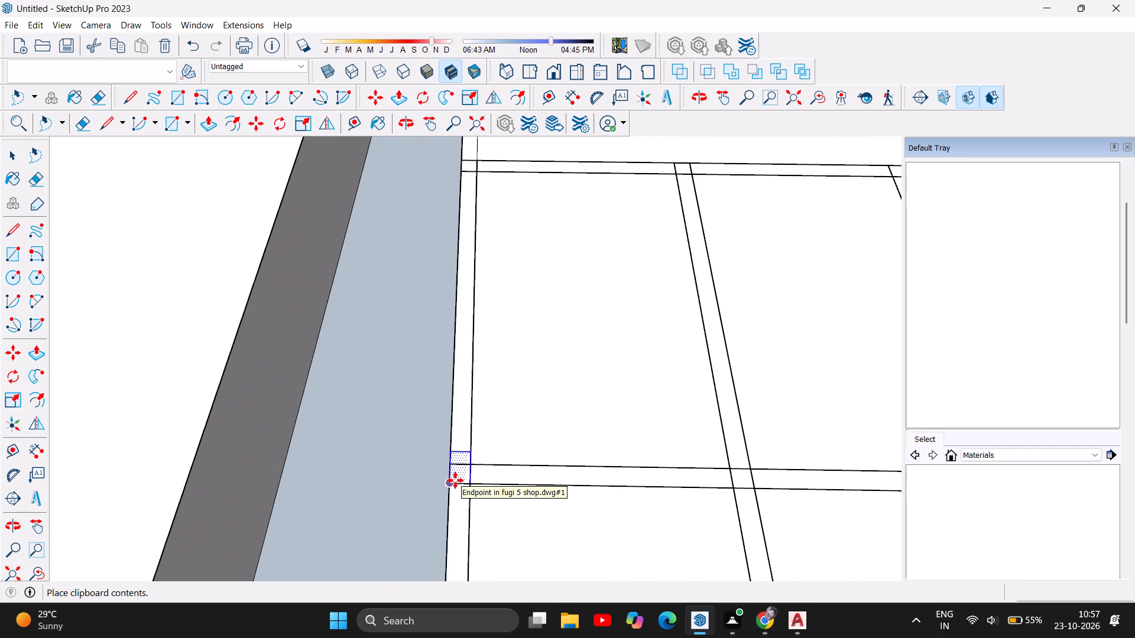
scroll(455, 480, up, 14)
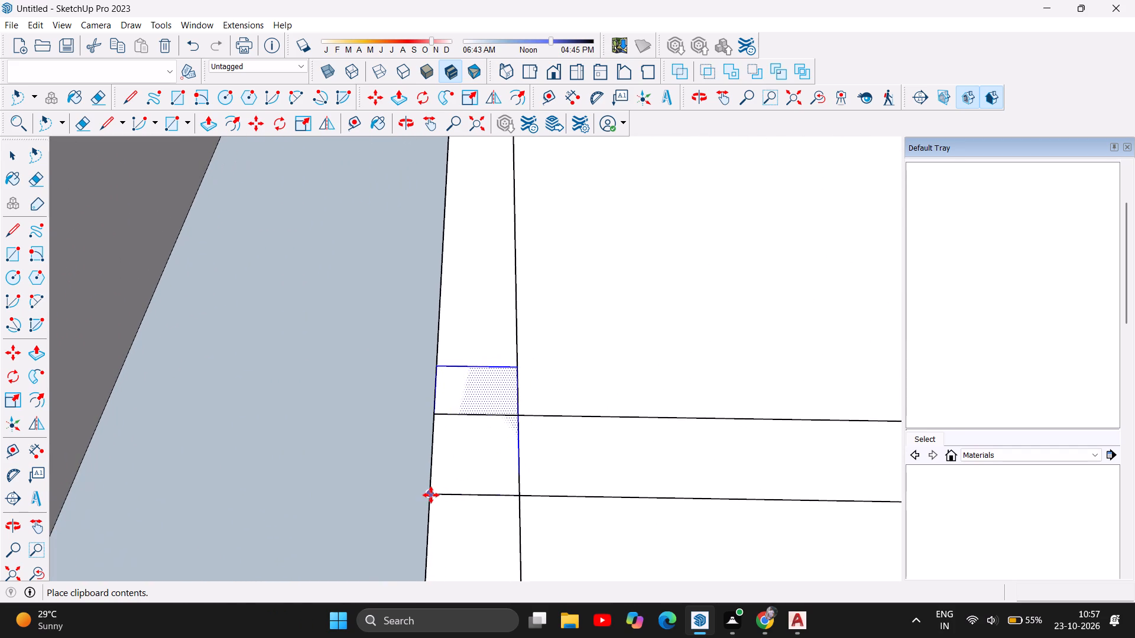
click(431, 495)
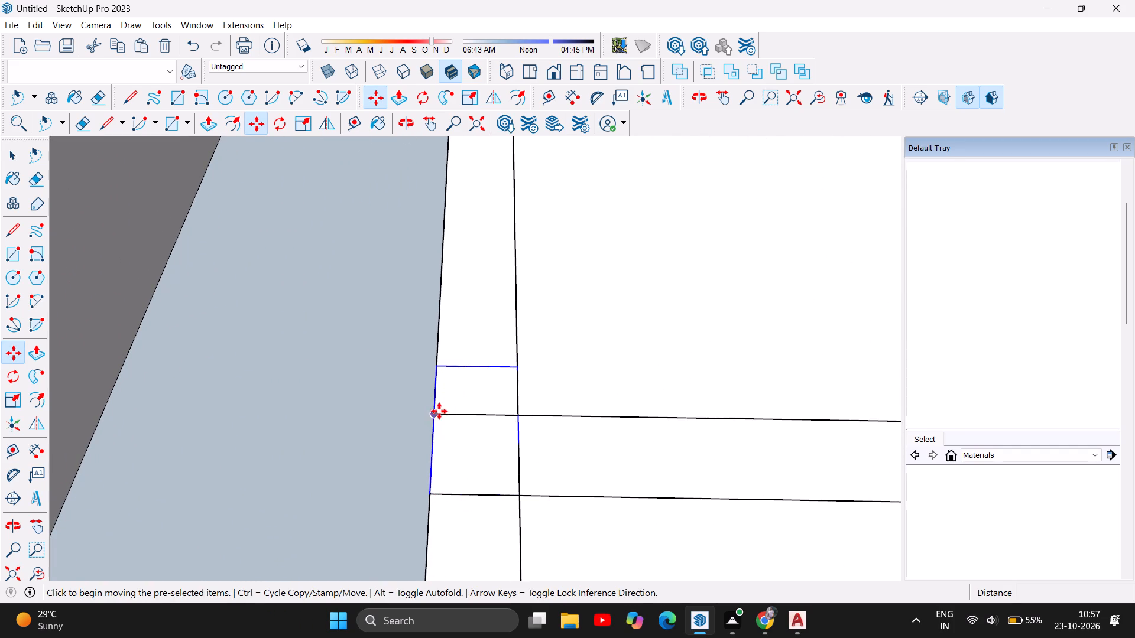
Paste another upright rectangle on the left outer wall where the rear rooms' wall along the cross corridor meets it.
scroll(457, 399, down, 6)
scroll(445, 540, down, 6)
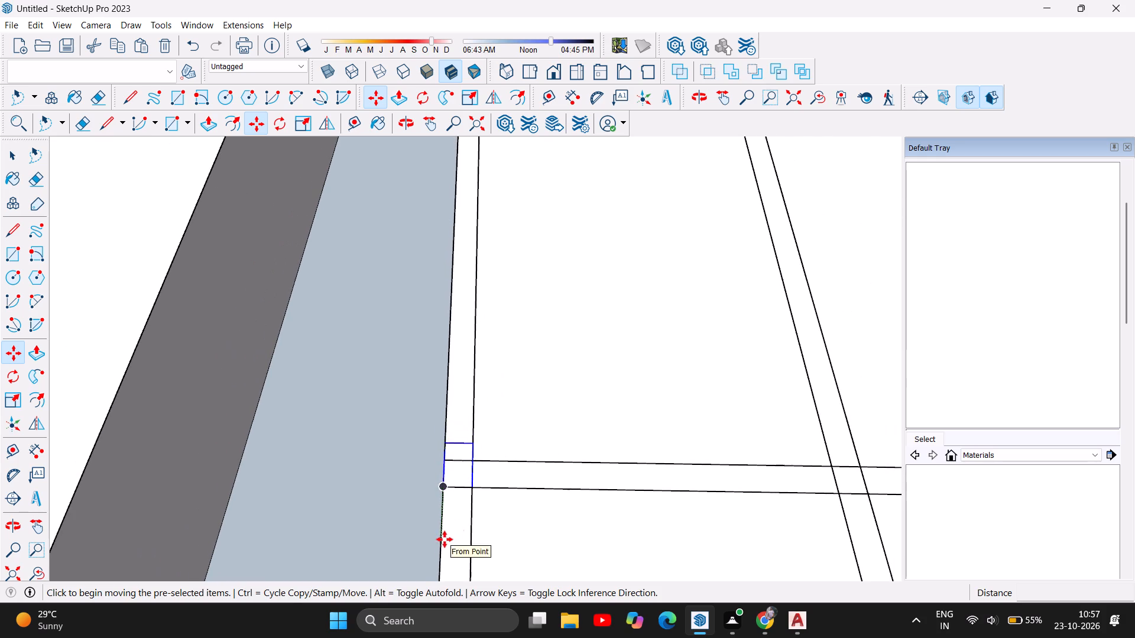
scroll(479, 490, down, 6)
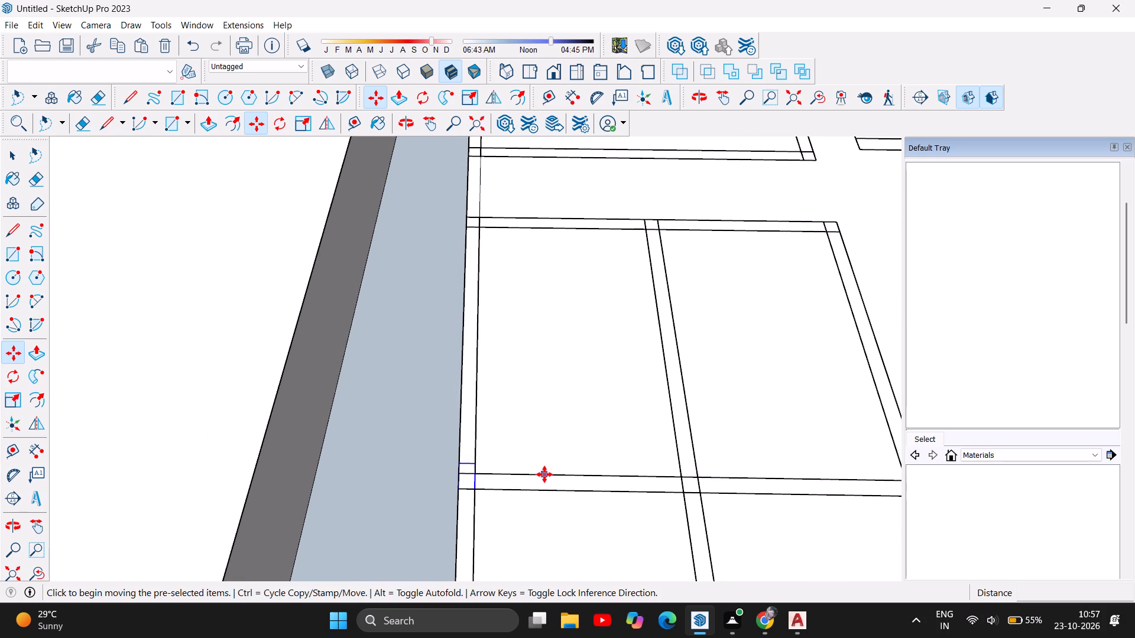
scroll(459, 525, down, 5)
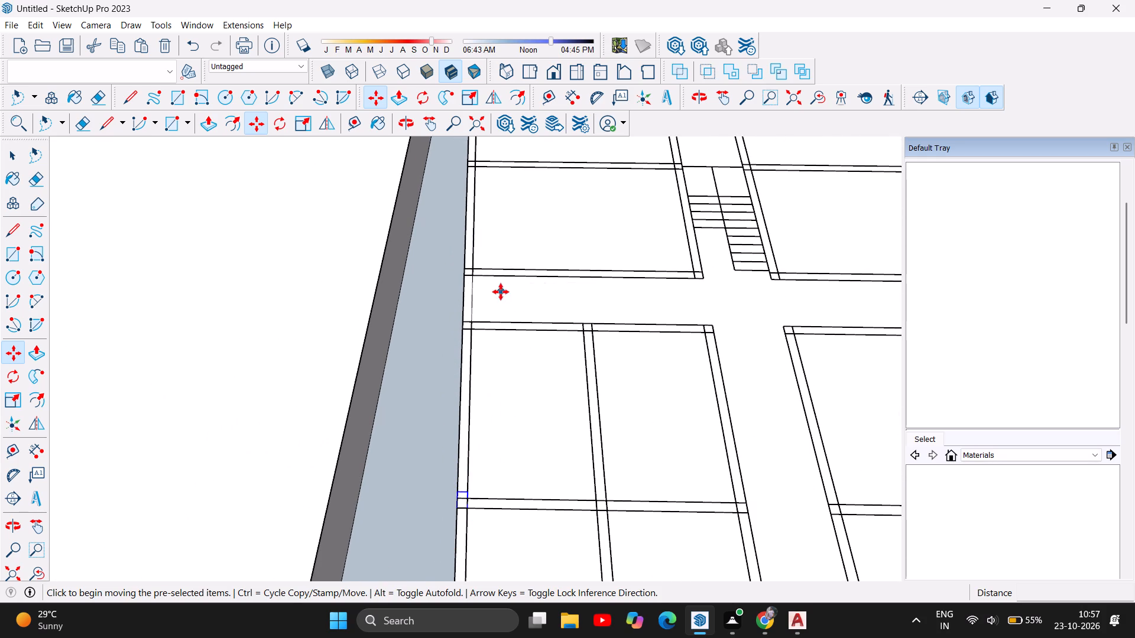
scroll(458, 520, down, 3)
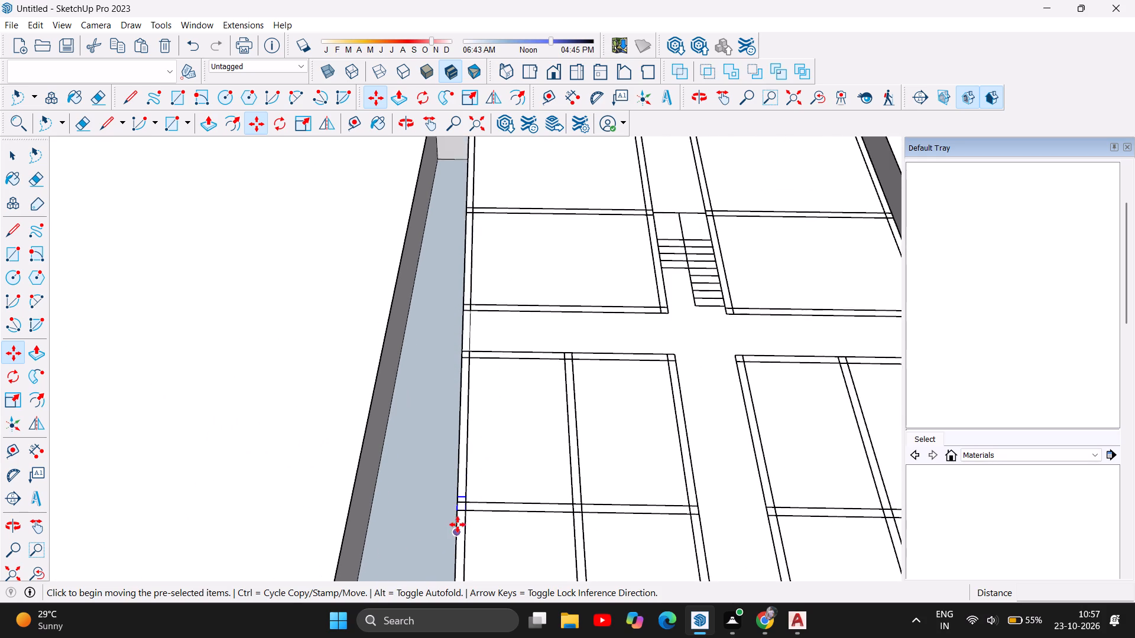
scroll(458, 525, down, 1)
scroll(491, 372, down, 2)
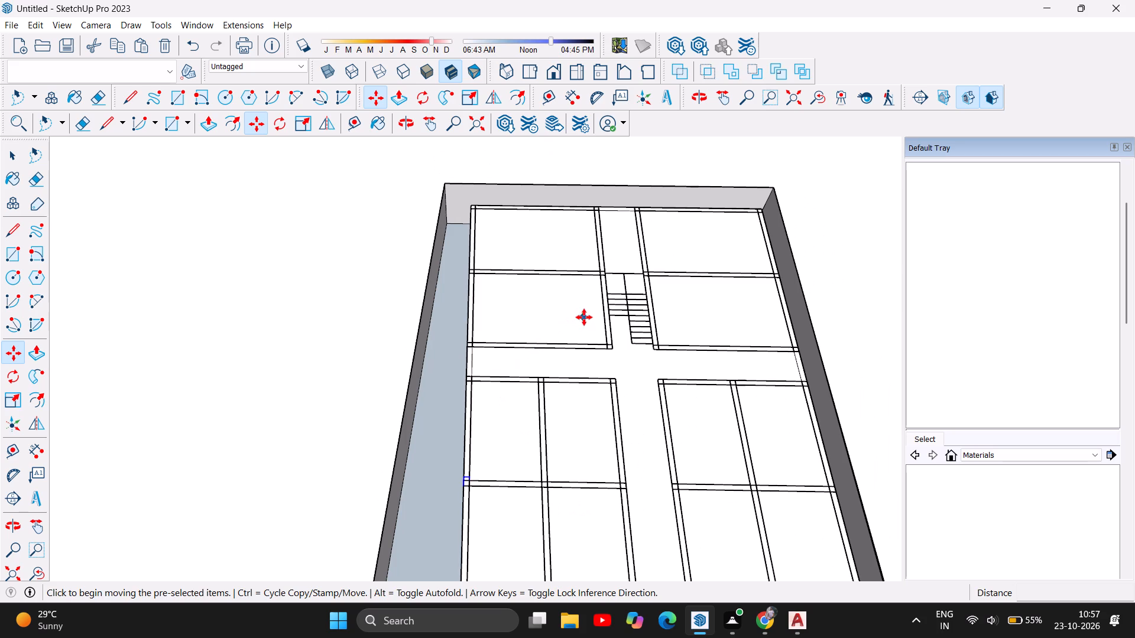
scroll(481, 286, down, 3)
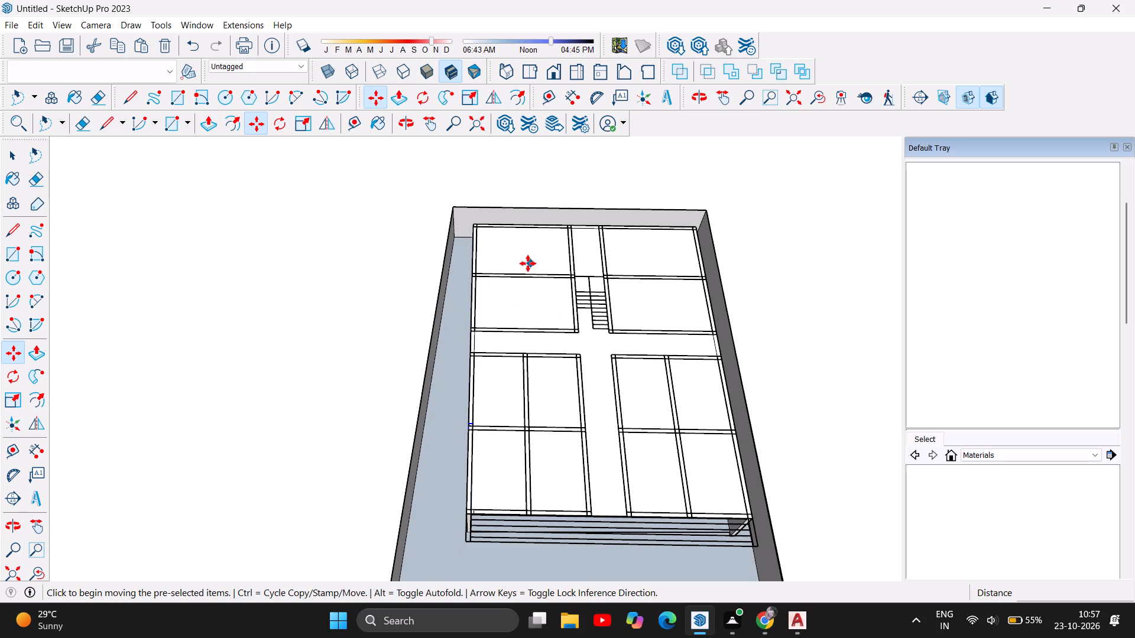
scroll(500, 343, up, 2)
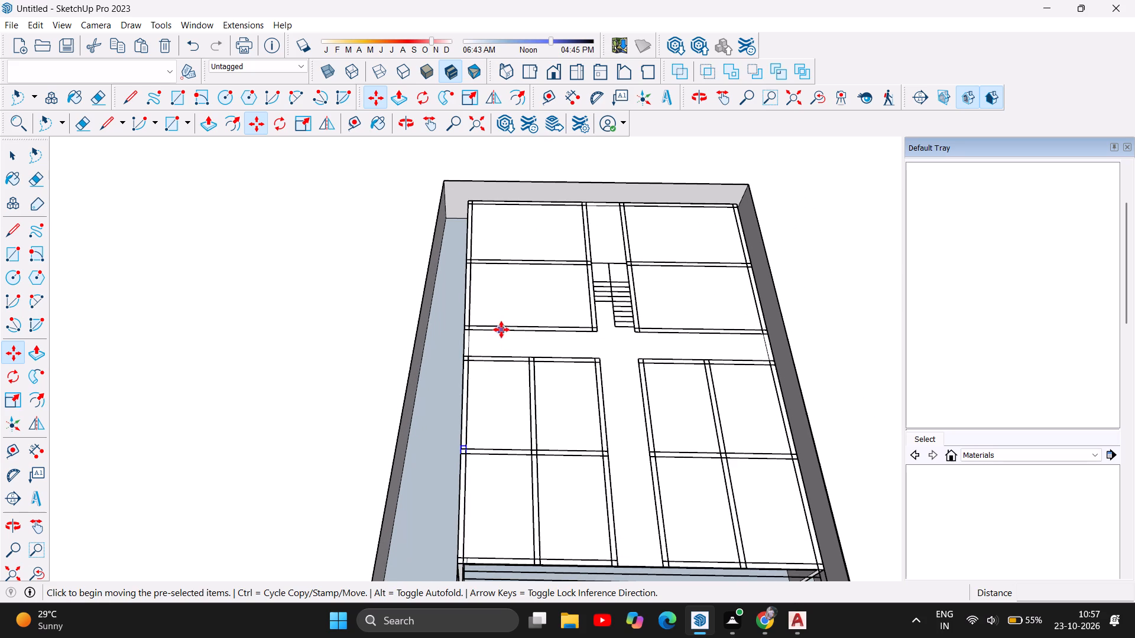
scroll(496, 287, up, 2)
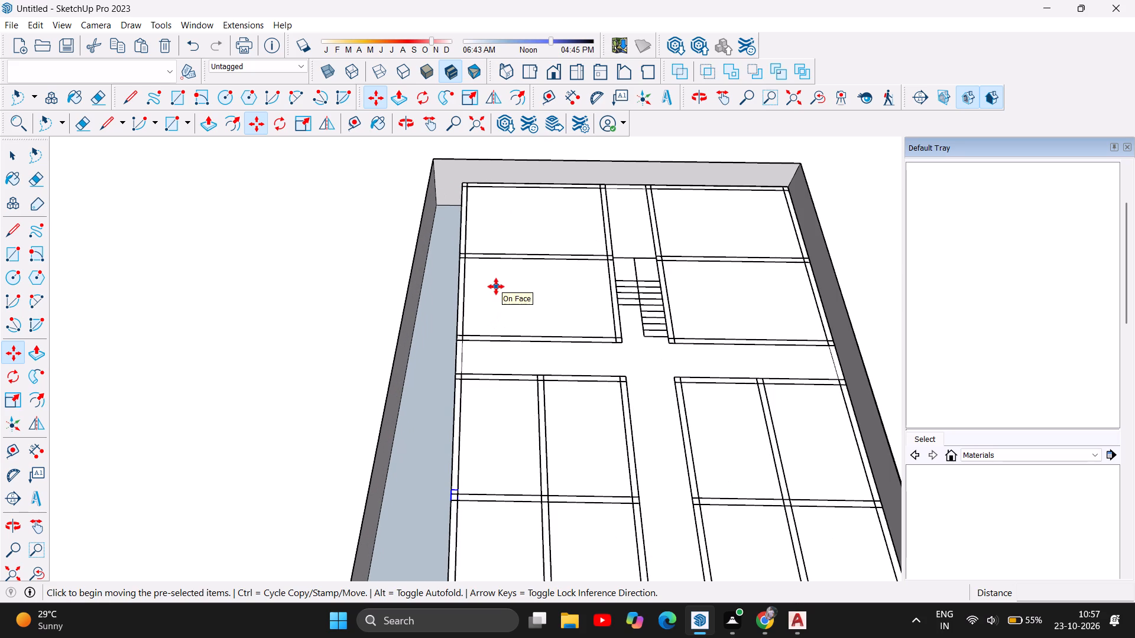
scroll(496, 287, up, 4)
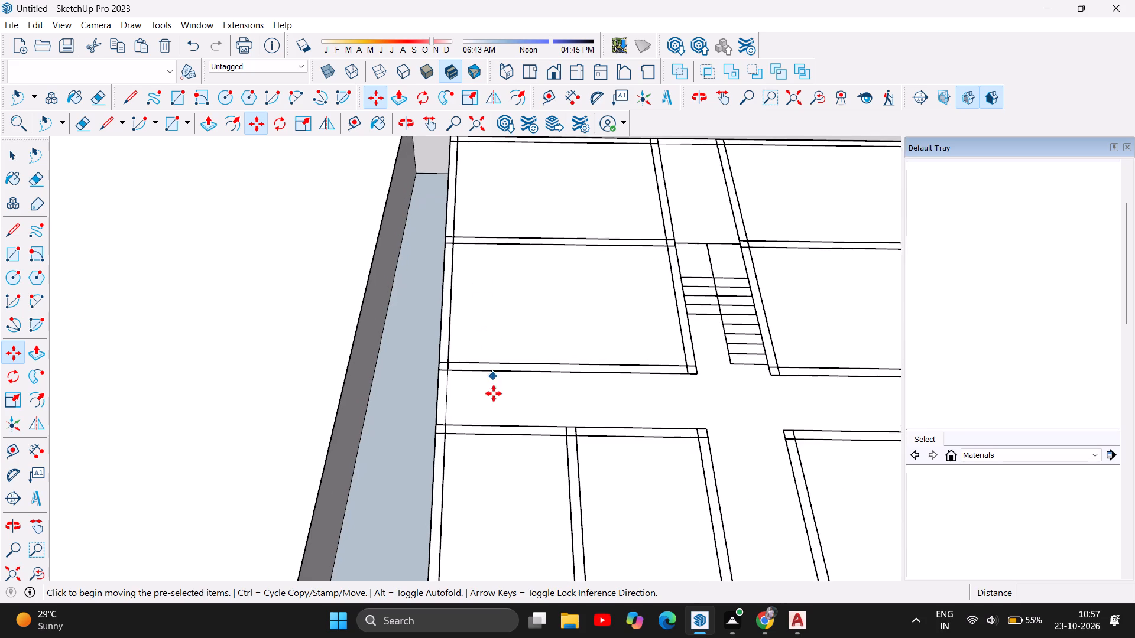
scroll(477, 453, down, 4)
scroll(458, 414, up, 5)
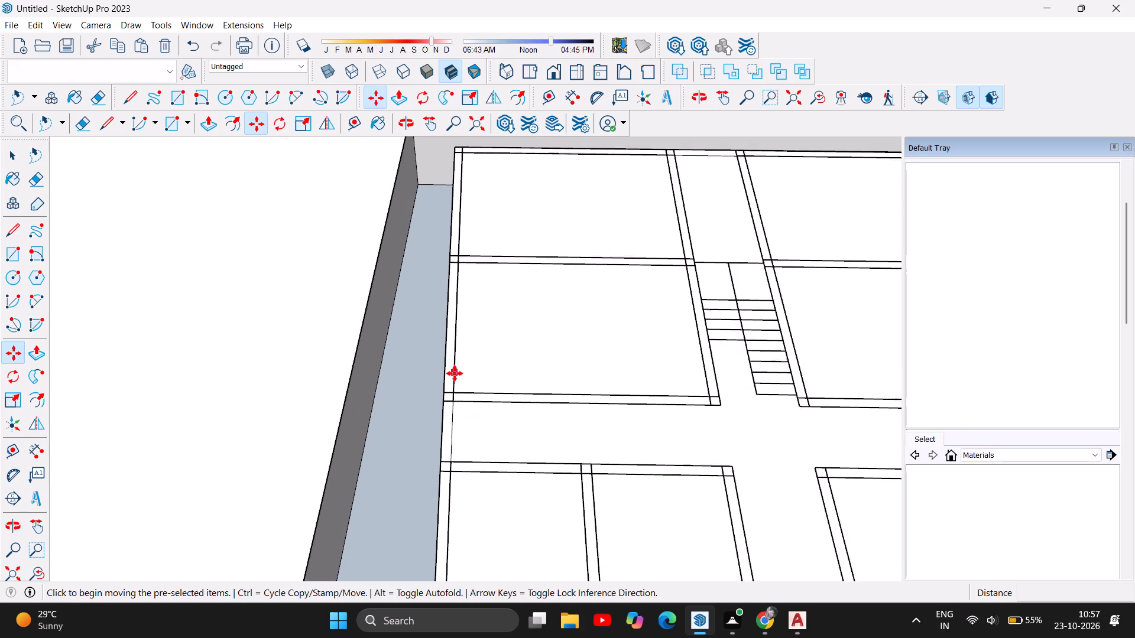
scroll(455, 373, up, 3)
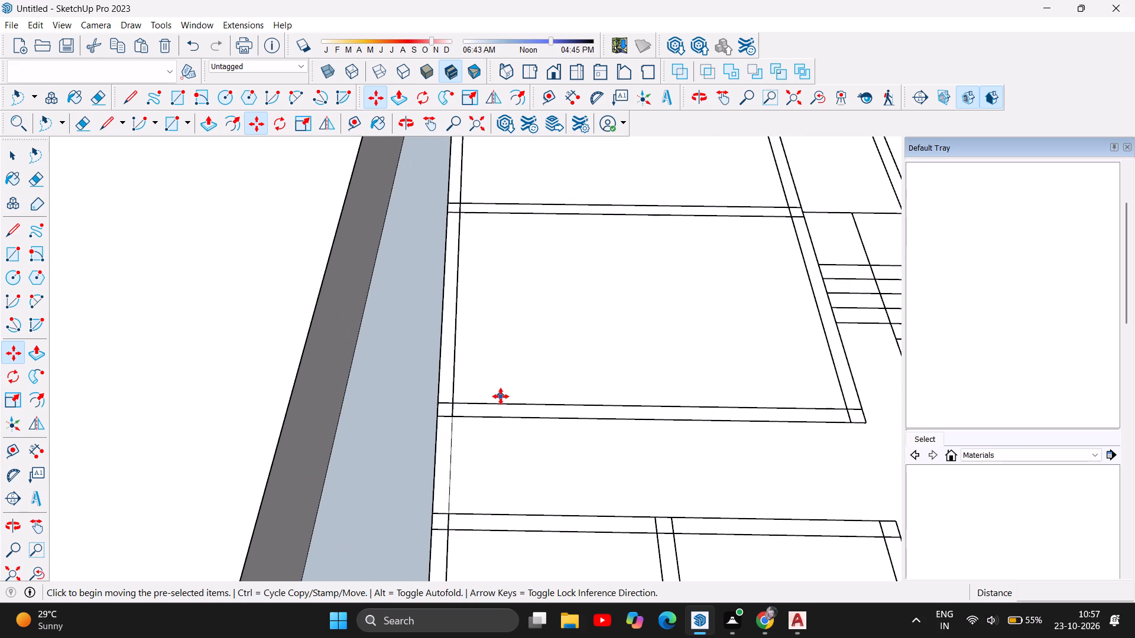
key(ctrl+v)
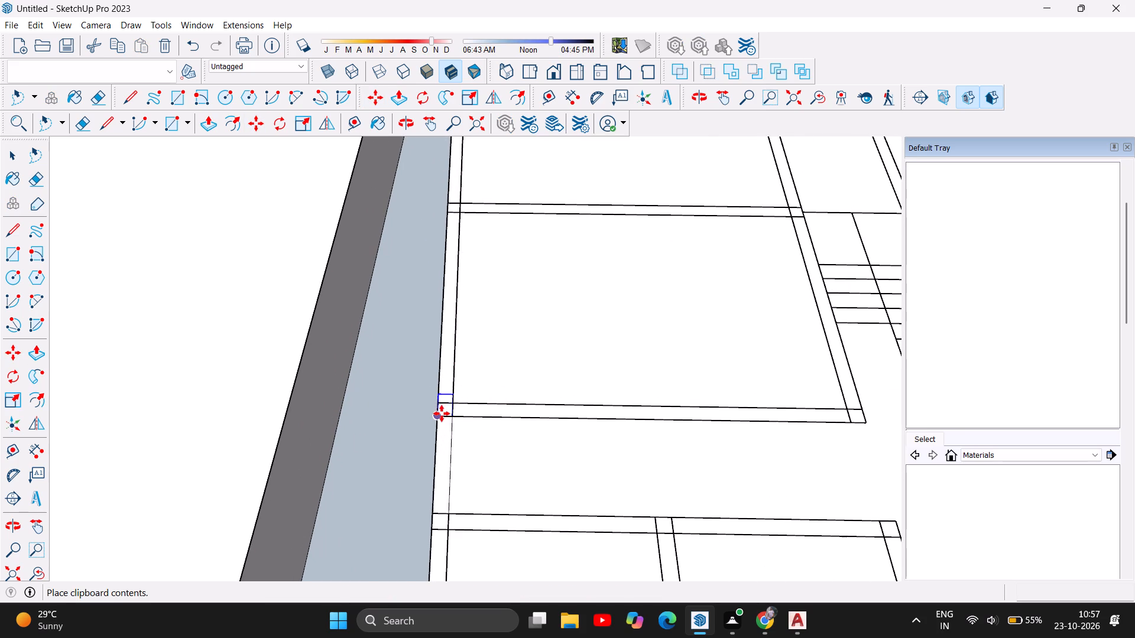
click(442, 414)
Paste another upright 9" by 15" rectangle at the rear-left outer corner of the building, flush with both outer walls.
scroll(489, 504, down, 9)
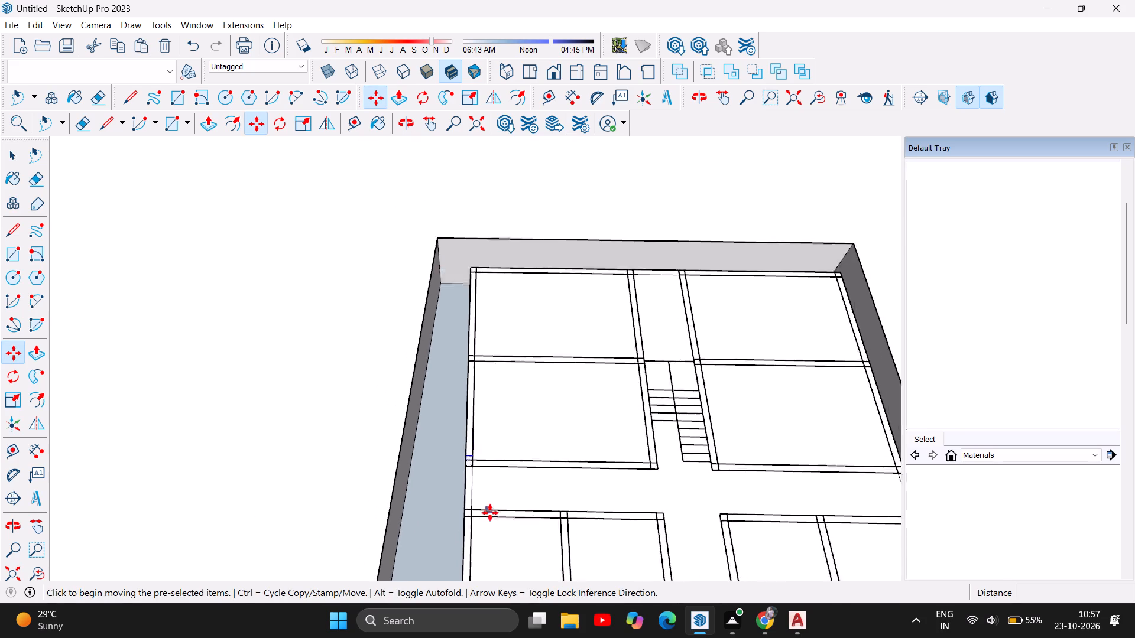
scroll(490, 513, down, 3)
scroll(490, 287, up, 3)
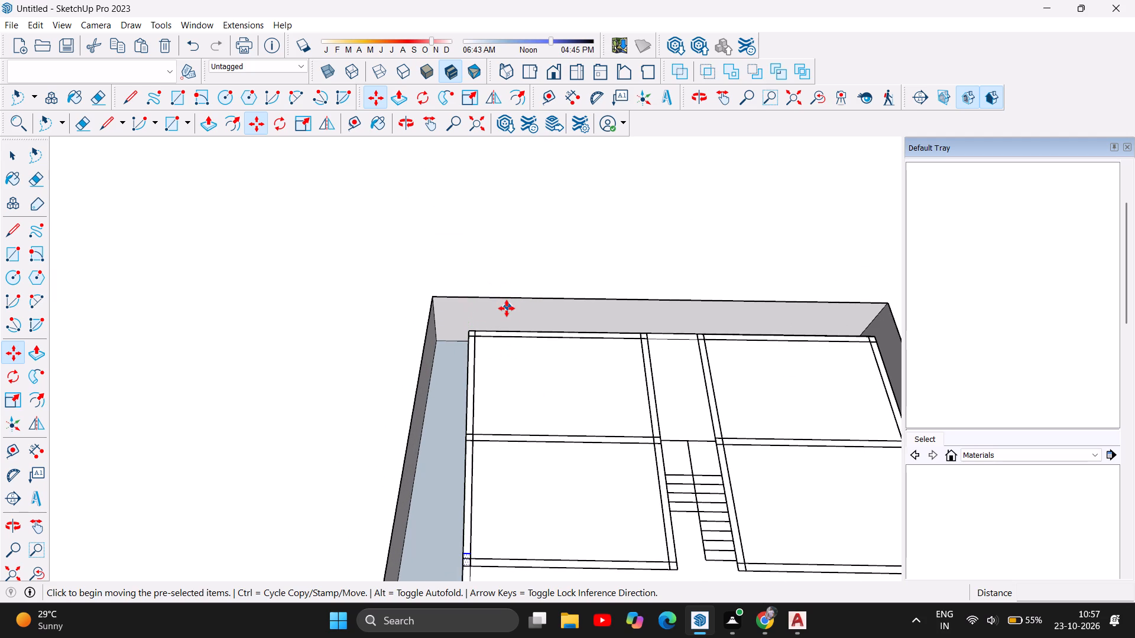
scroll(507, 308, up, 4)
scroll(468, 350, up, 5)
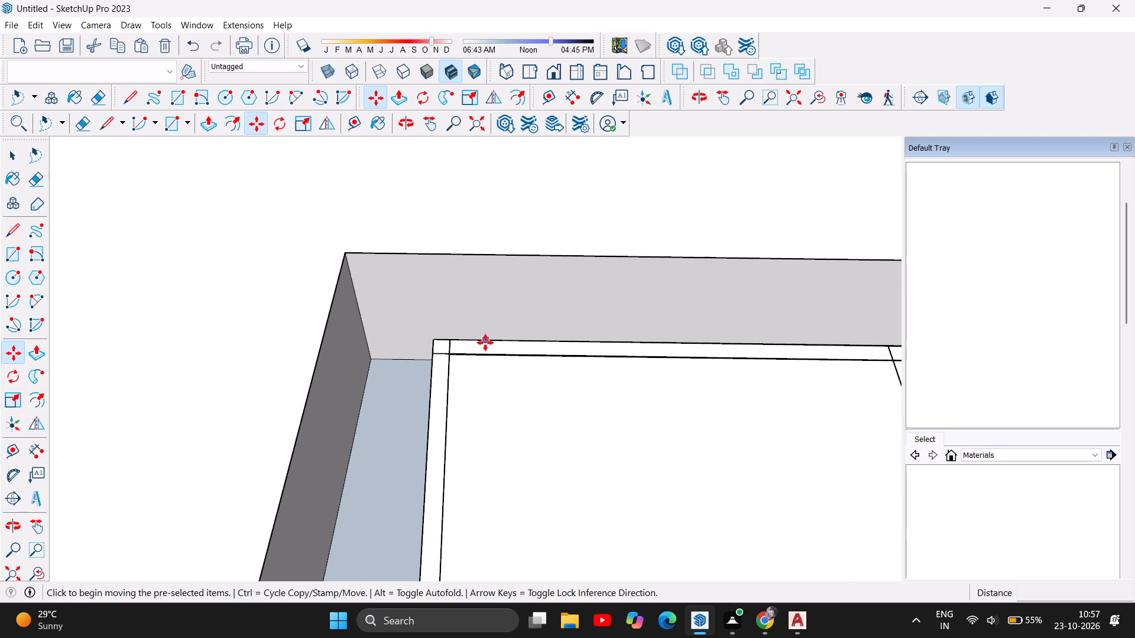
key(ctrl+v)
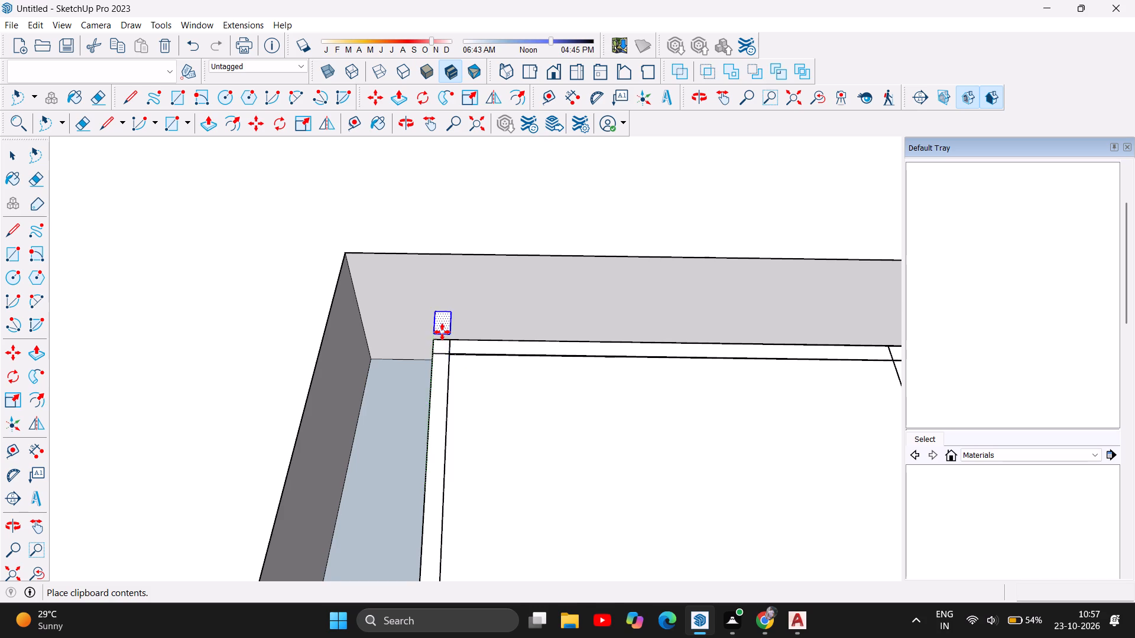
scroll(442, 332, up, 5)
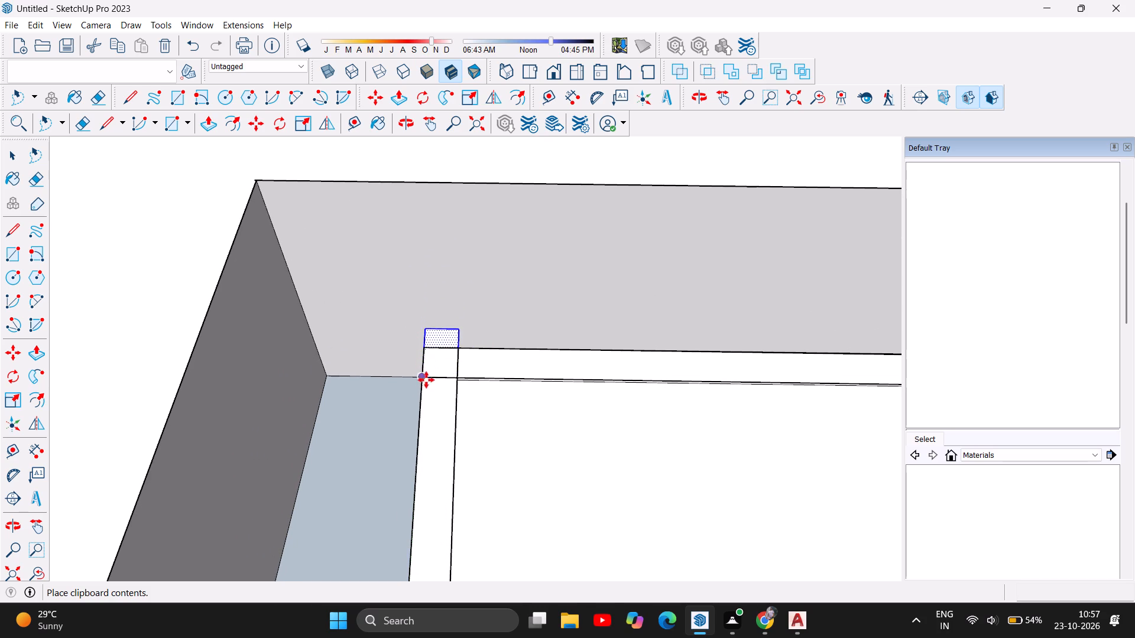
scroll(432, 394, up, 9)
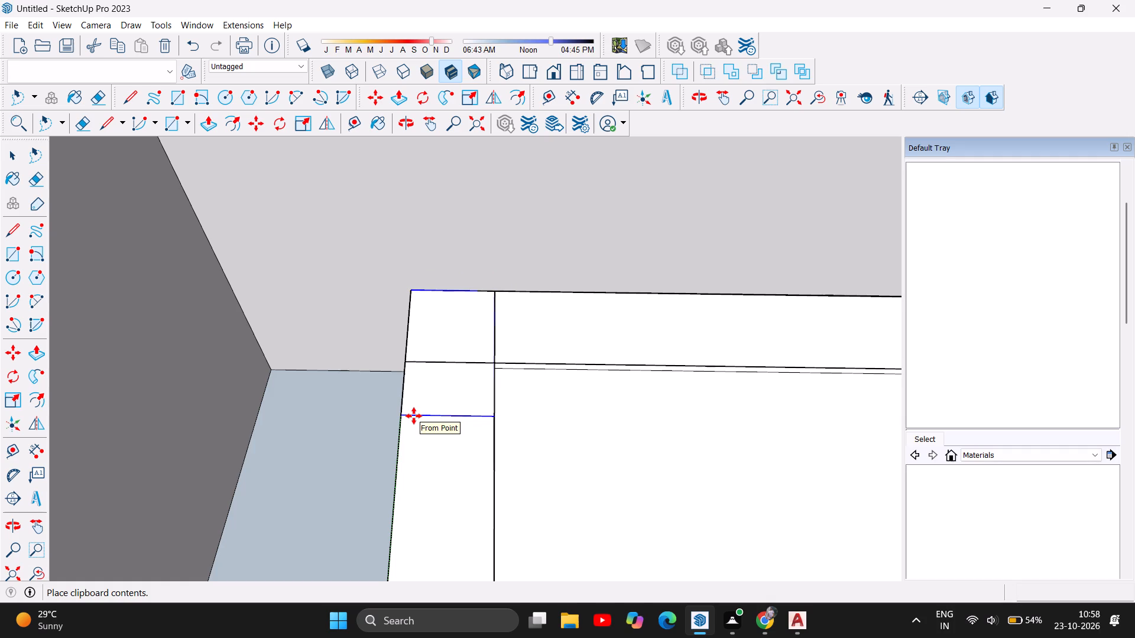
click(414, 416)
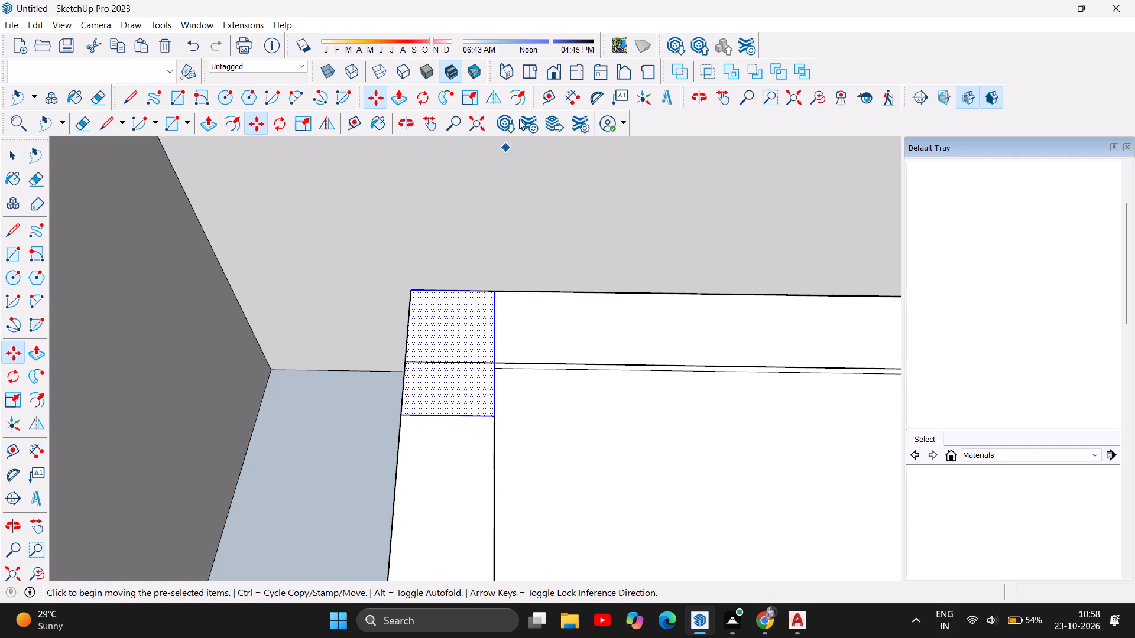
Paste an upright 9" by 15" rectangle on the front wall where the left front rooms' middle partition meets it.
click(407, 128)
drag(441, 287, 436, 409)
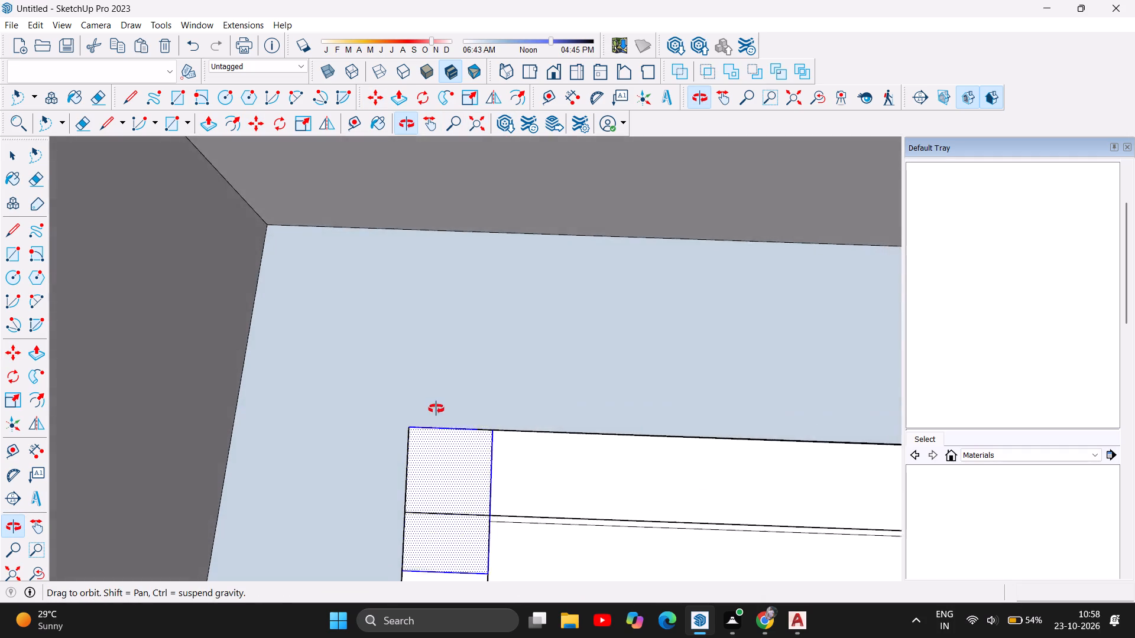
drag(436, 409, 436, 413)
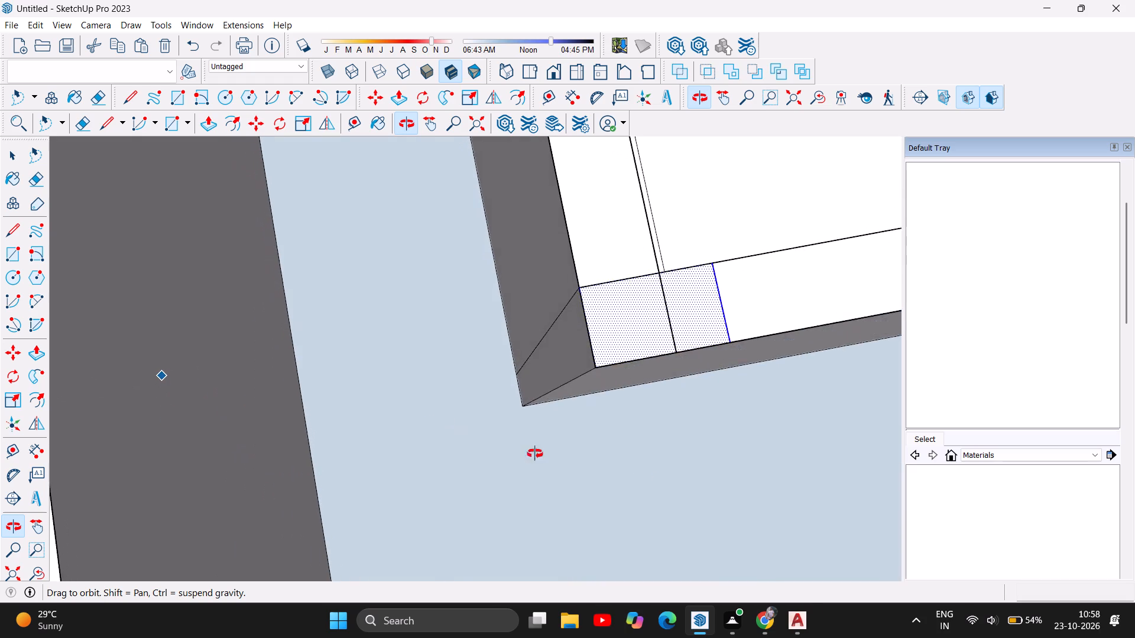
scroll(669, 476, down, 5)
scroll(490, 324, down, 18)
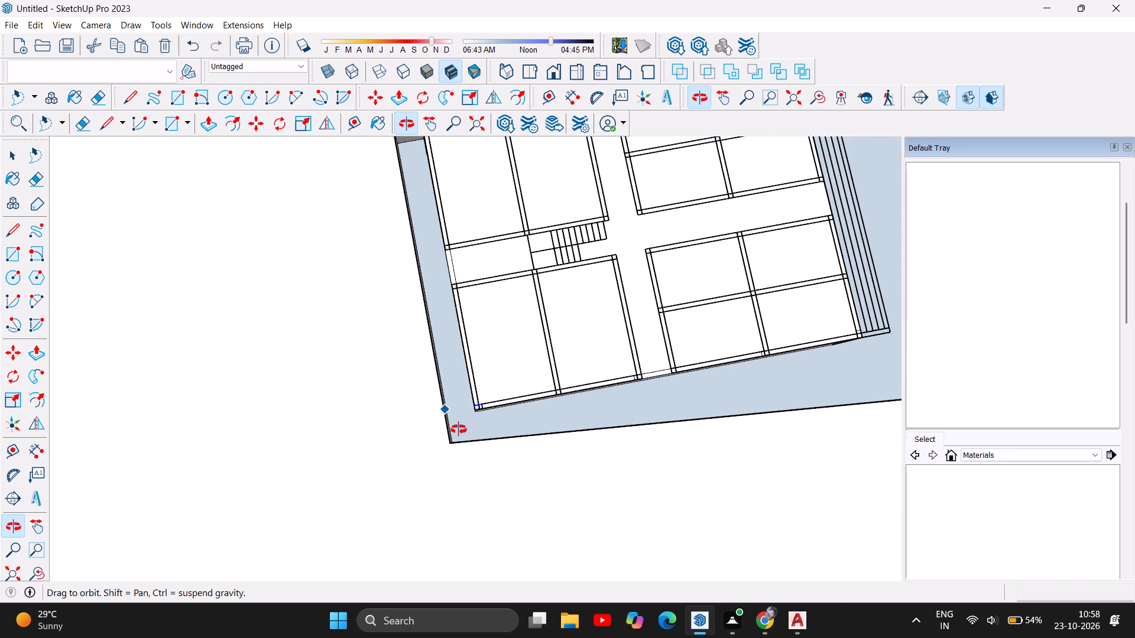
scroll(459, 429, down, 4)
scroll(696, 373, up, 5)
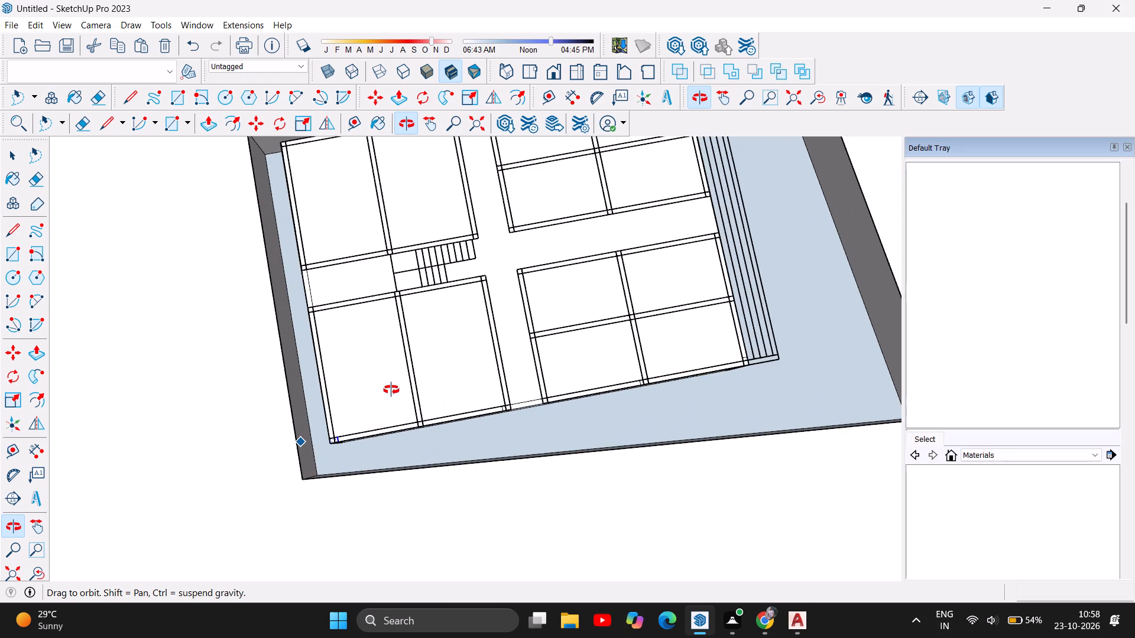
scroll(539, 432, down, 5)
drag(726, 433, 343, 422)
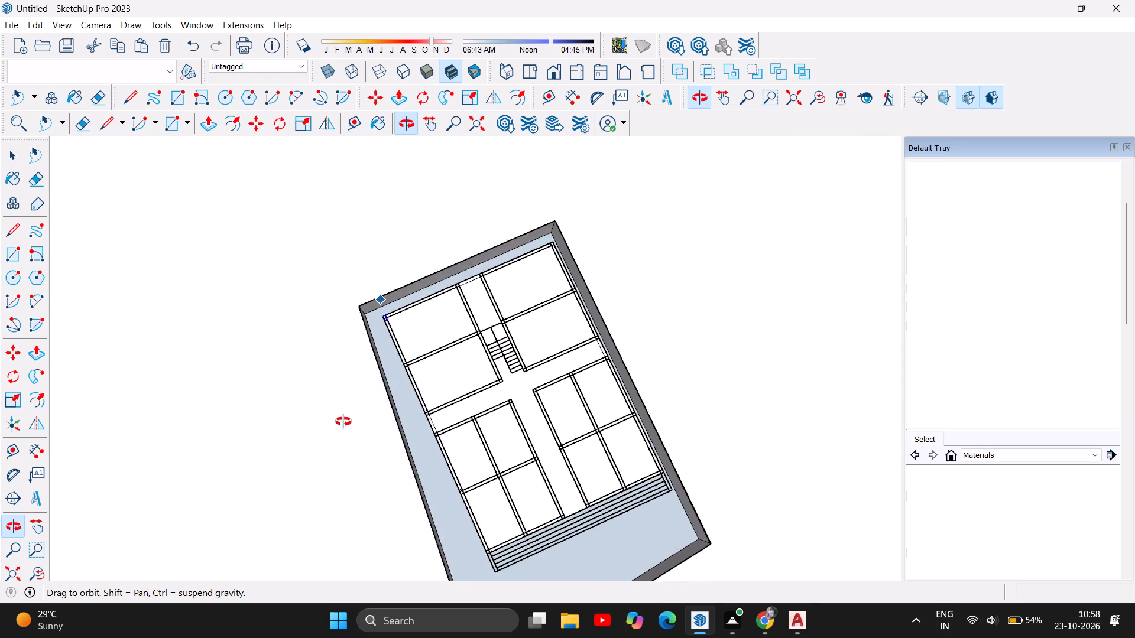
drag(343, 422, 243, 392)
drag(572, 464, 515, 447)
scroll(483, 314, up, 5)
scroll(502, 270, up, 7)
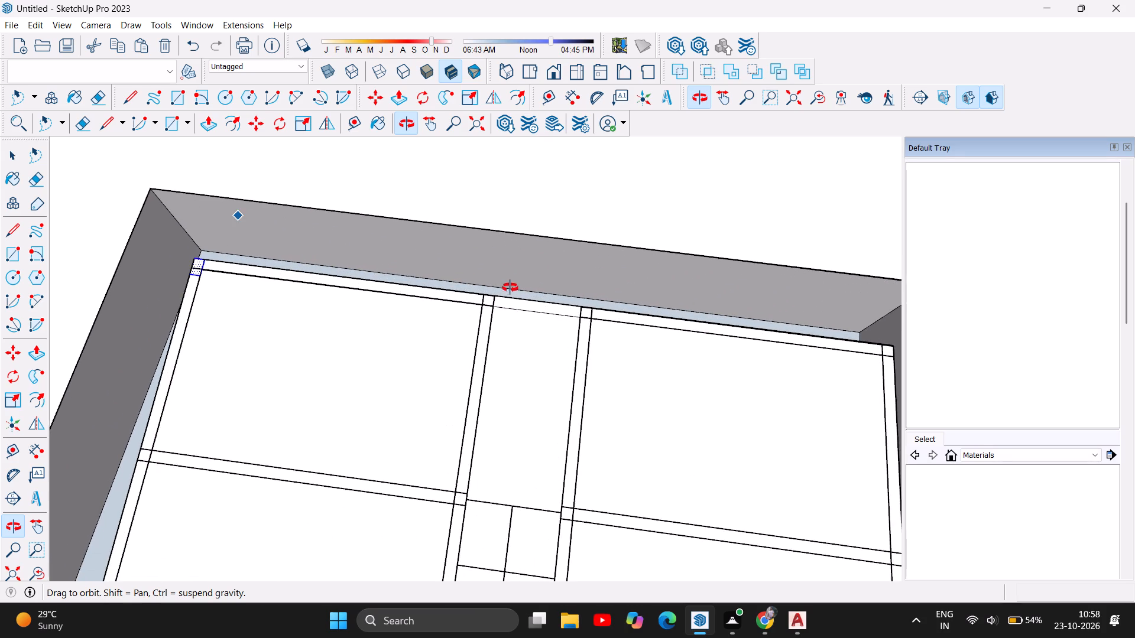
scroll(507, 309, up, 2)
scroll(541, 301, down, 5)
scroll(583, 214, down, 4)
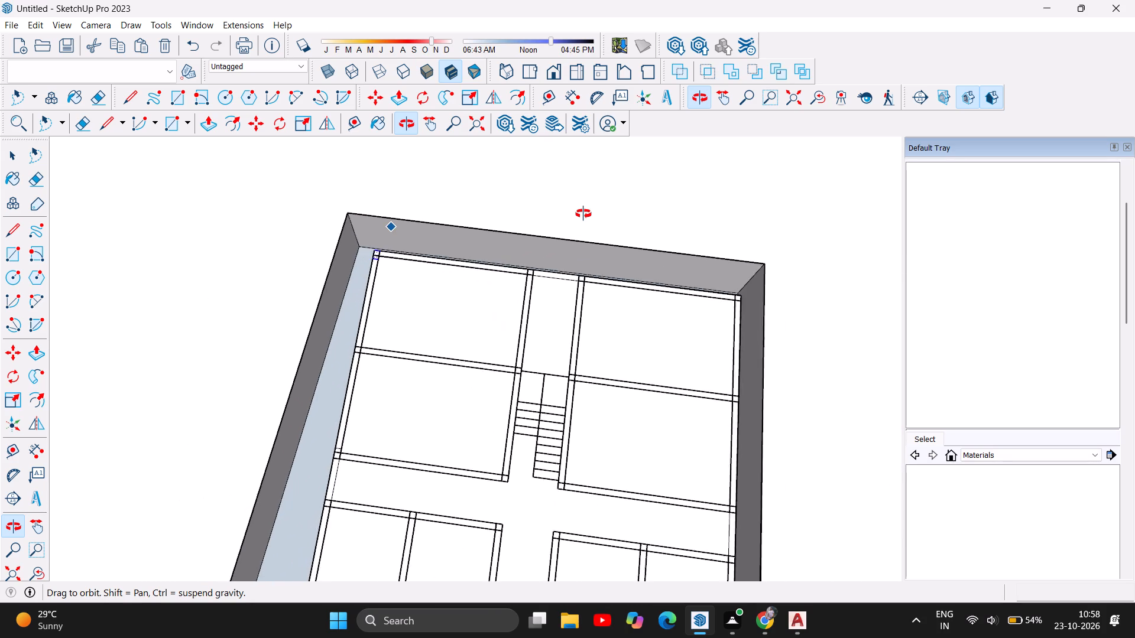
scroll(583, 215, down, 3)
scroll(581, 278, down, 4)
scroll(491, 502, up, 2)
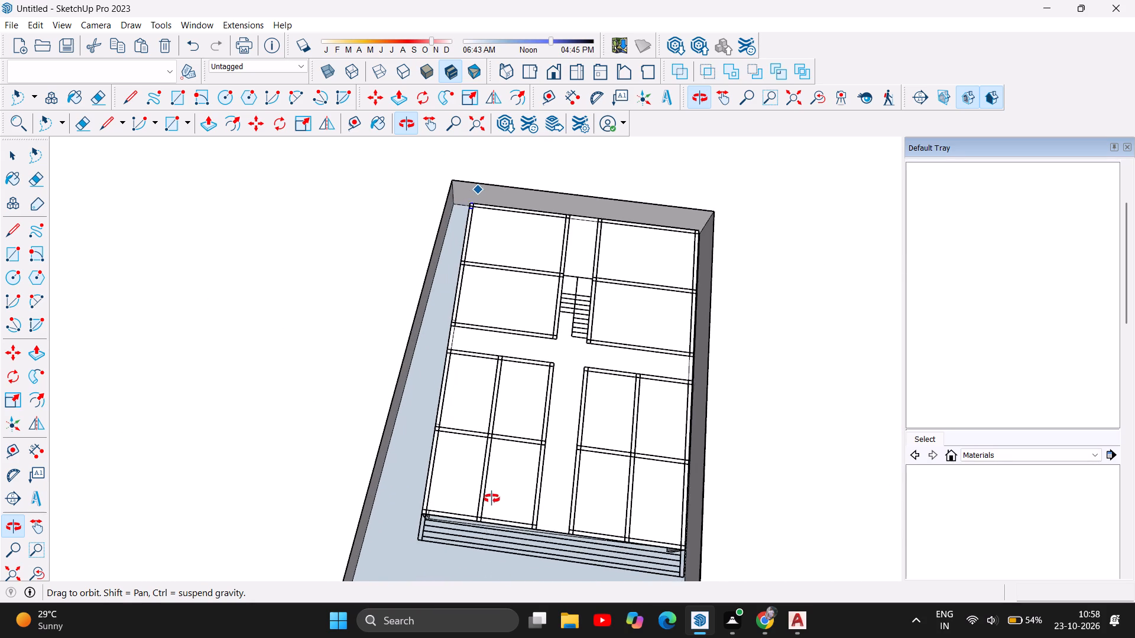
scroll(492, 499, up, 1)
scroll(465, 551, up, 18)
drag(480, 503, 497, 522)
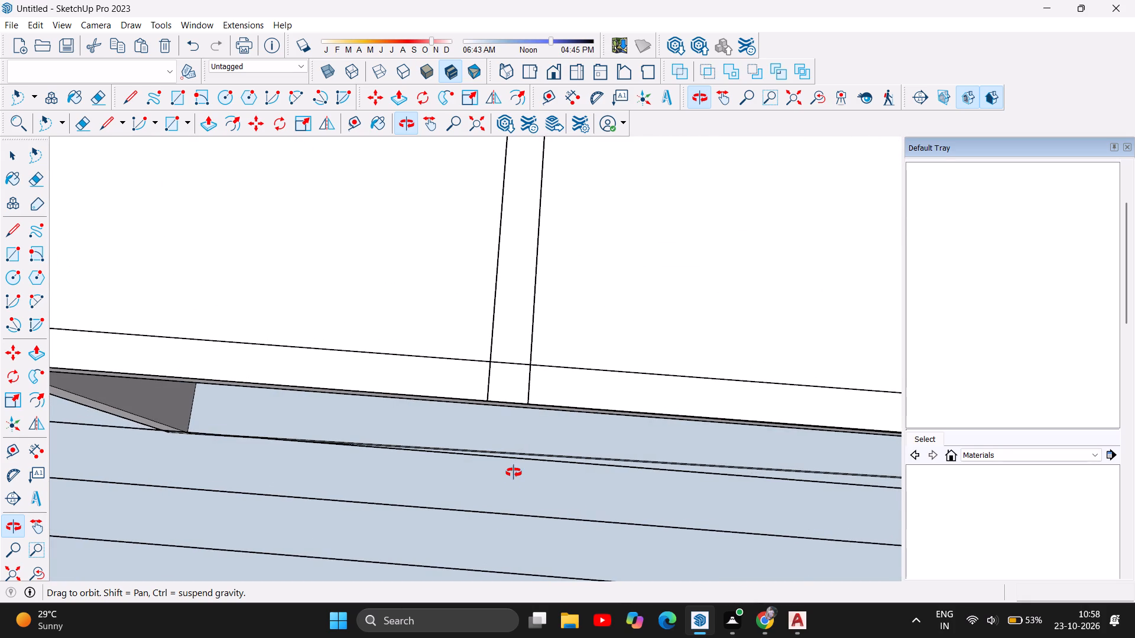
scroll(514, 473, down, 6)
scroll(515, 472, up, 1)
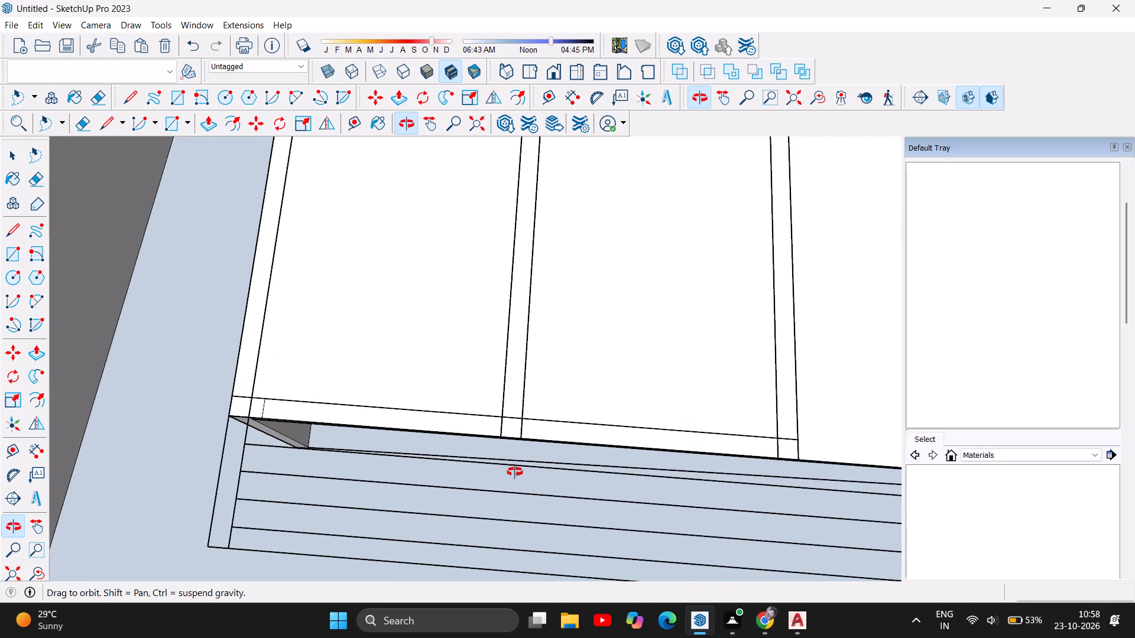
key(ctrl+v)
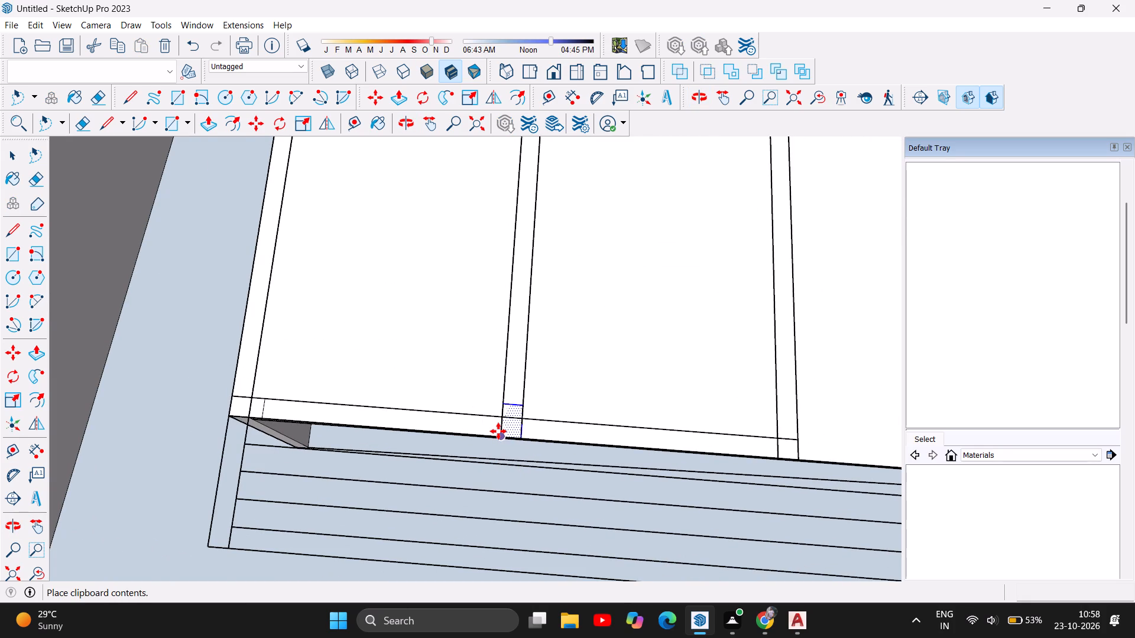
click(498, 431)
Paste another upright 9" by 15" rectangle at the front end of the central passage's left wall.
scroll(492, 486, down, 5)
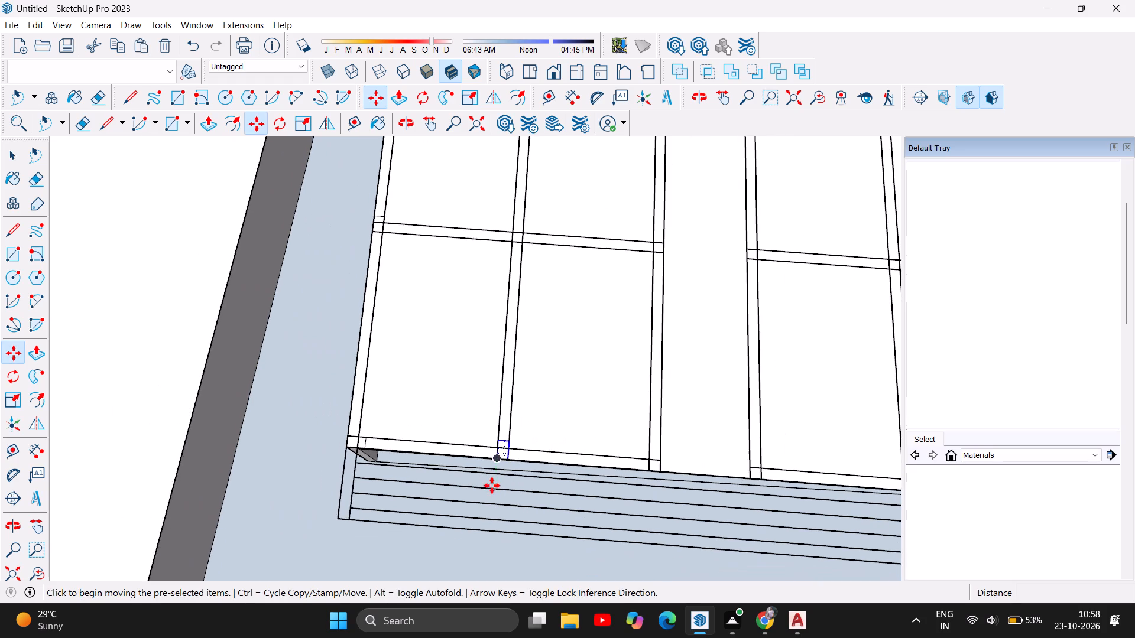
scroll(558, 528, down, 3)
scroll(559, 527, up, 6)
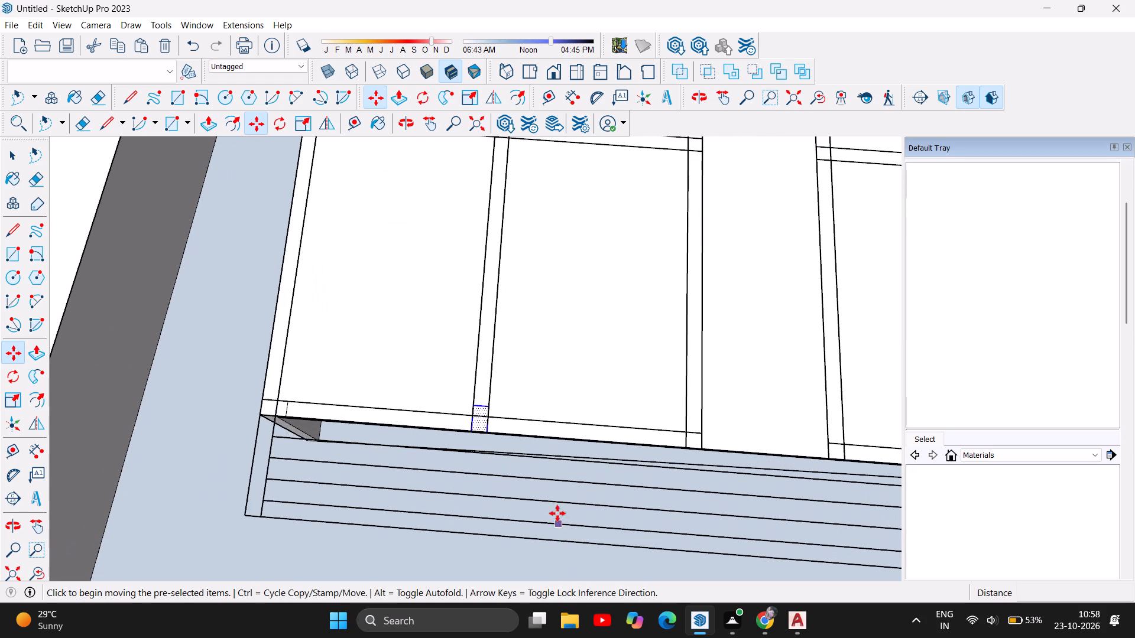
scroll(511, 519, down, 4)
scroll(393, 504, down, 5)
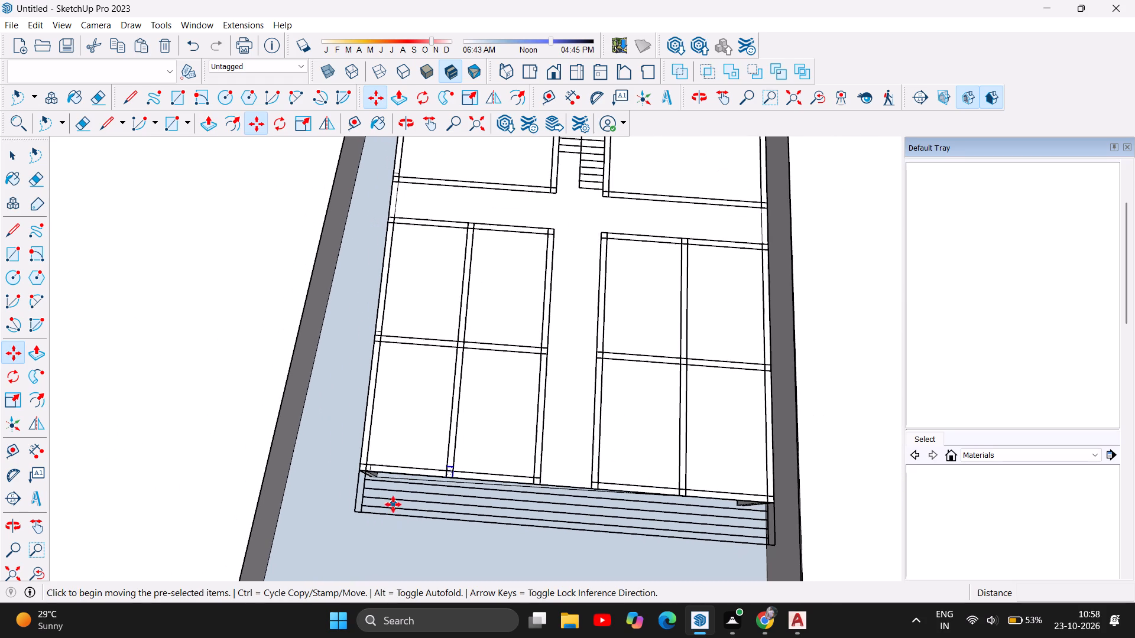
scroll(505, 532, down, 2)
scroll(591, 480, up, 3)
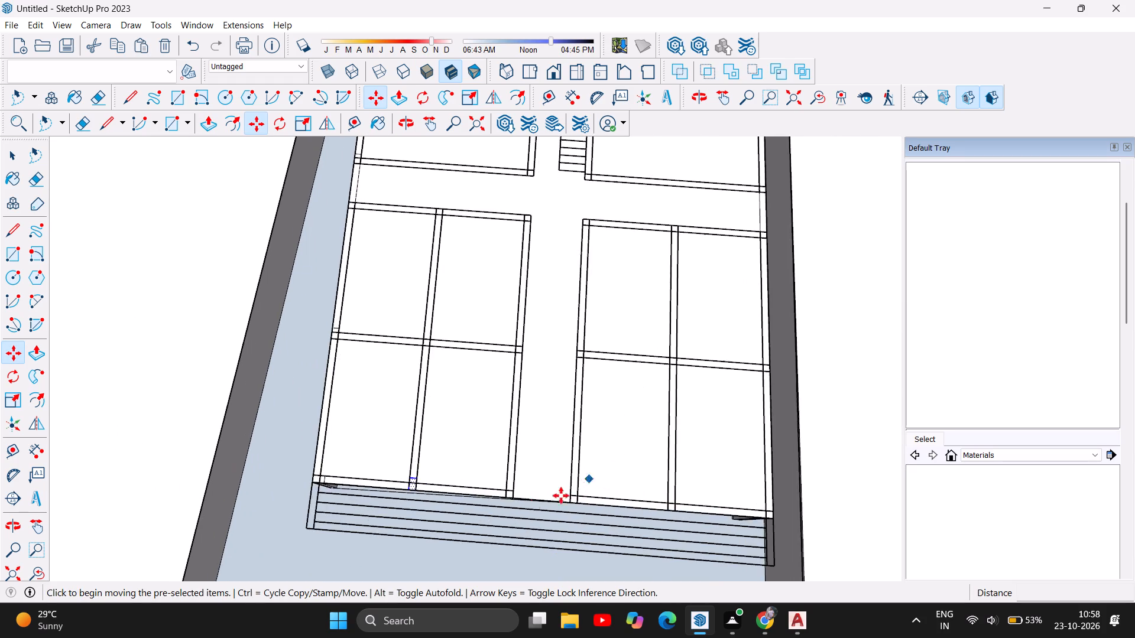
scroll(514, 509, up, 8)
key(ctrl+v)
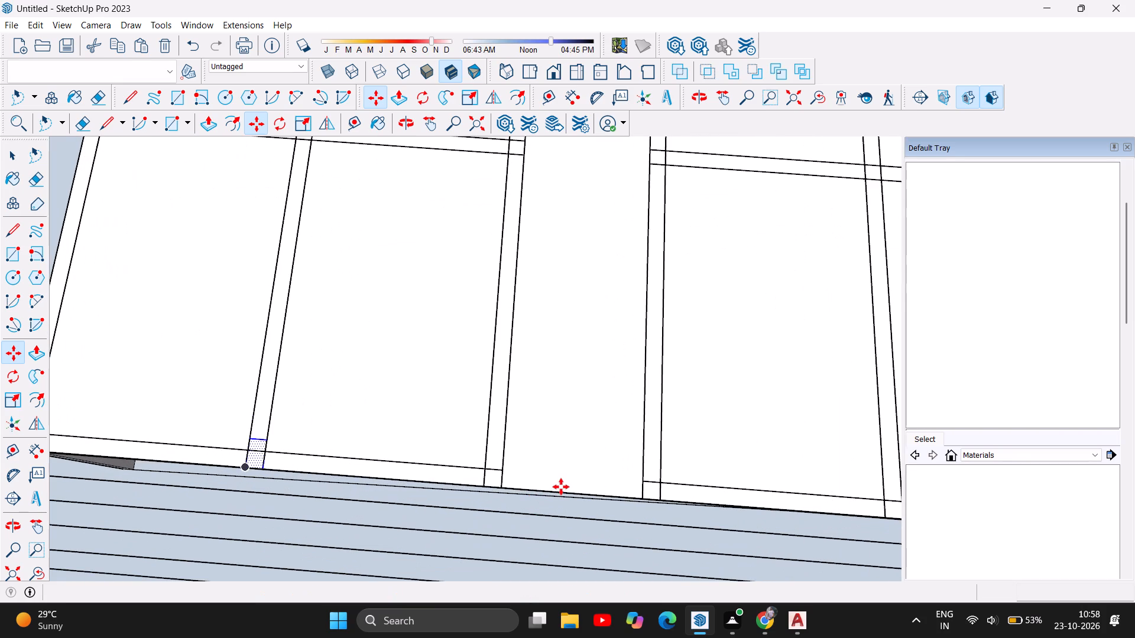
click(481, 480)
Paste another upright 9" by 15" rectangle at the front-right outer corner of the building.
scroll(356, 444, down, 10)
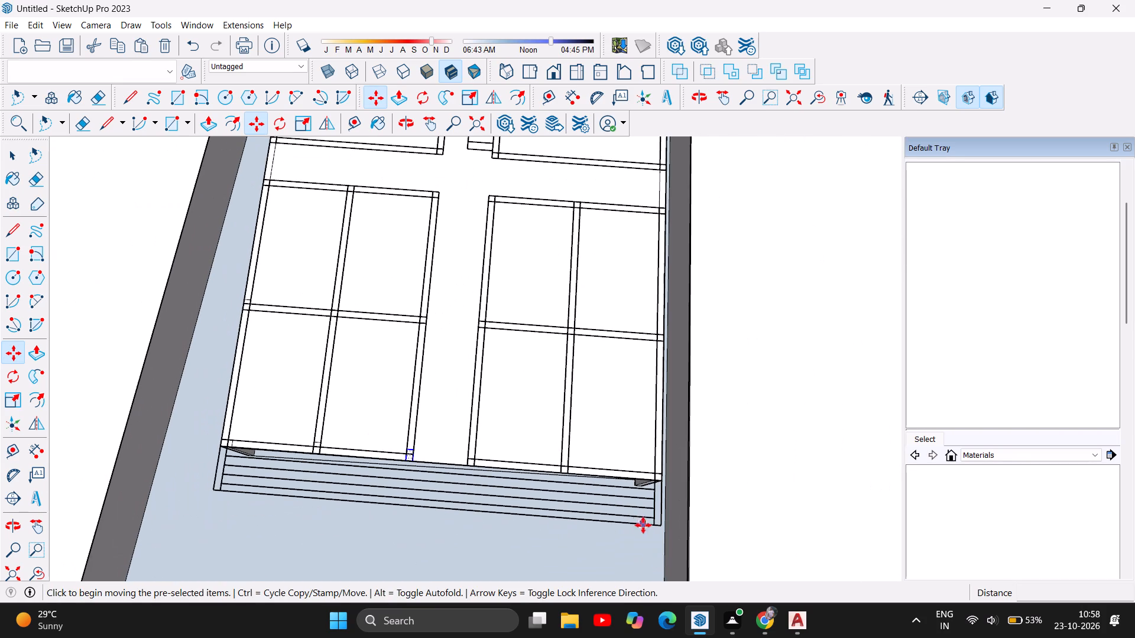
scroll(611, 479, up, 3)
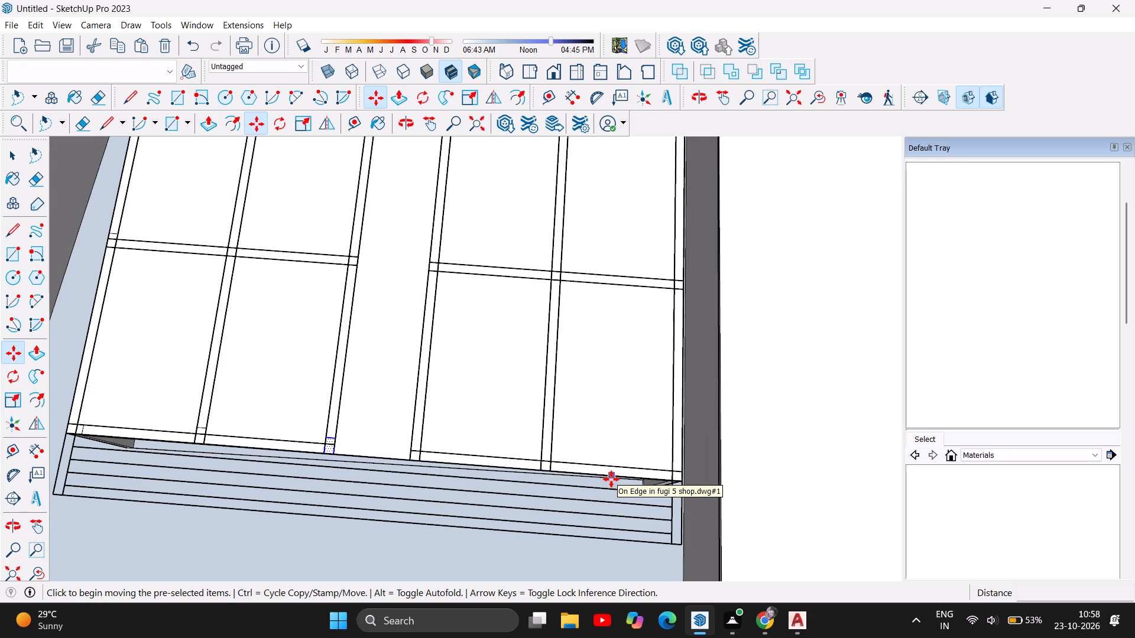
key(ctrl+v)
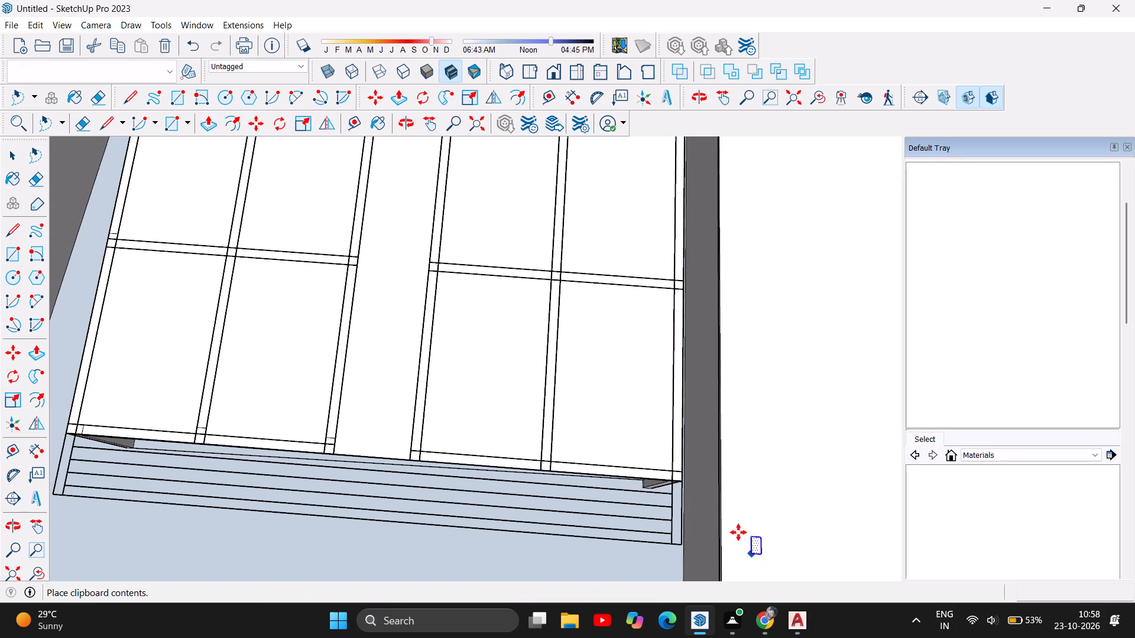
scroll(673, 476, up, 3)
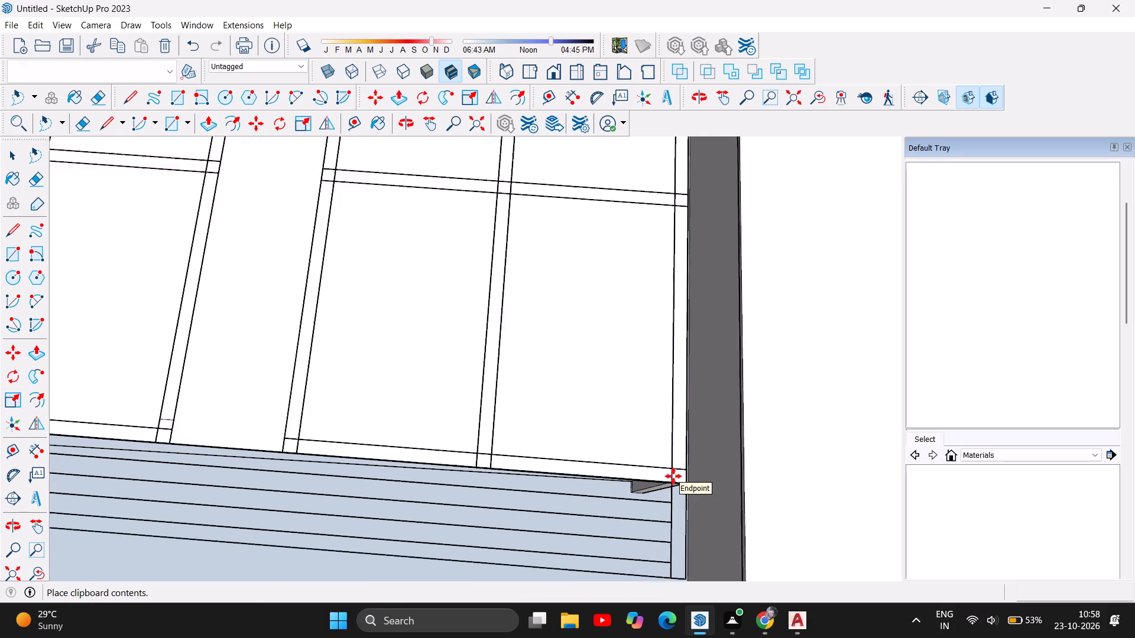
scroll(673, 476, up, 8)
click(672, 483)
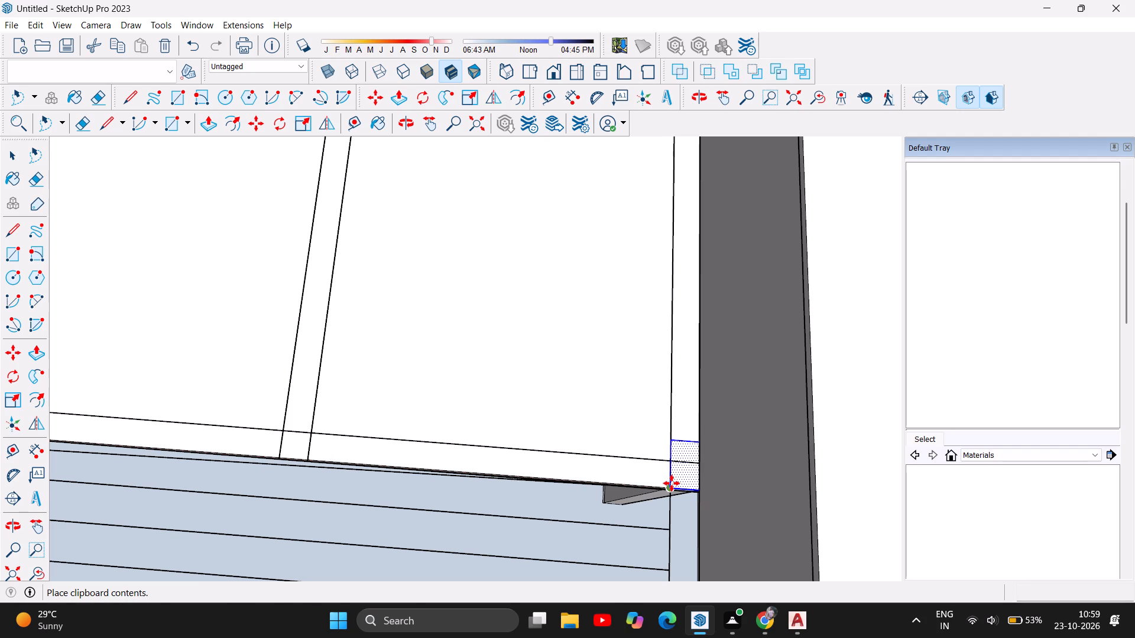
Paste another upright 9" by 15" rectangle at the front end of the central passage's right wall.
scroll(657, 499, down, 10)
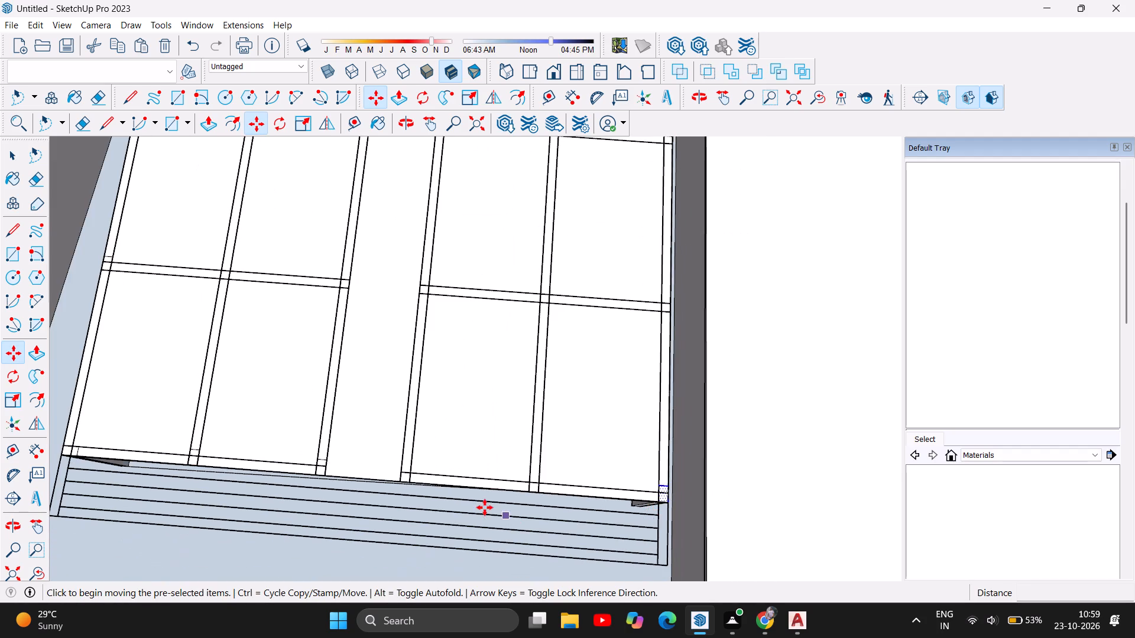
scroll(393, 495, up, 3)
key(ctrl+v)
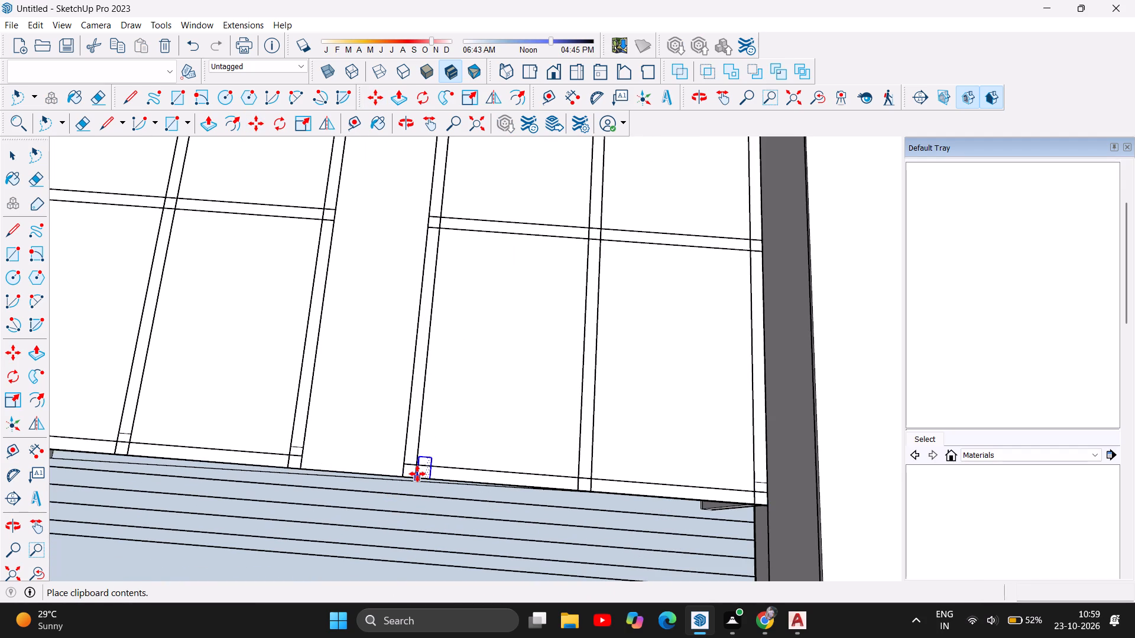
click(407, 472)
Paste an upright 9" by 15" rectangle on the central passage's right wall where the right front rooms' cross wall meets it.
scroll(598, 534, down, 6)
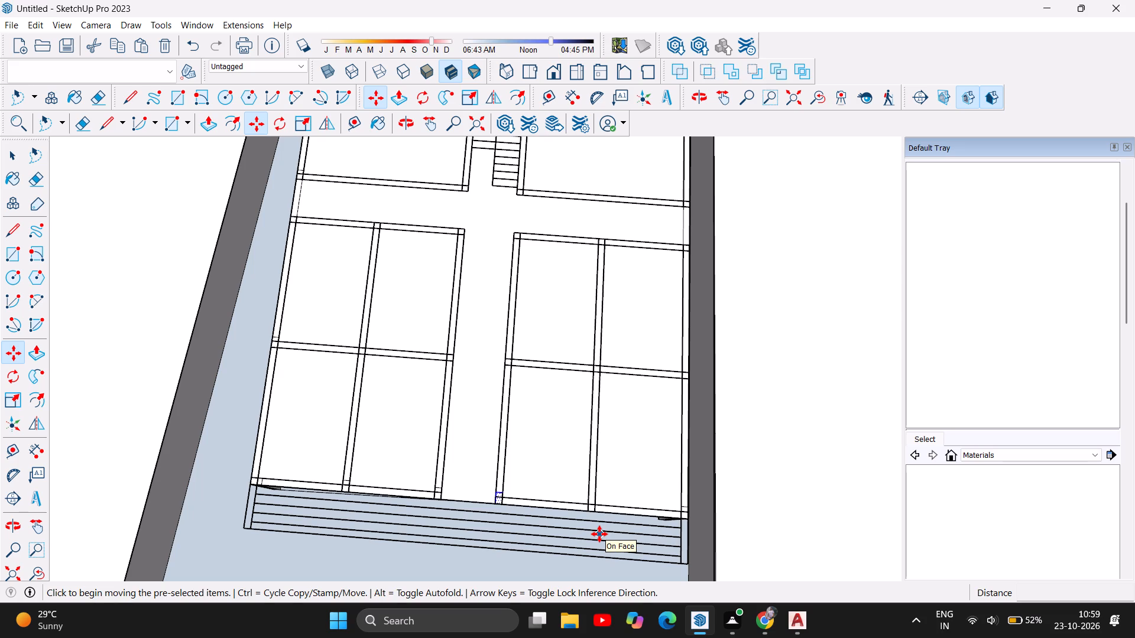
scroll(543, 305, up, 2)
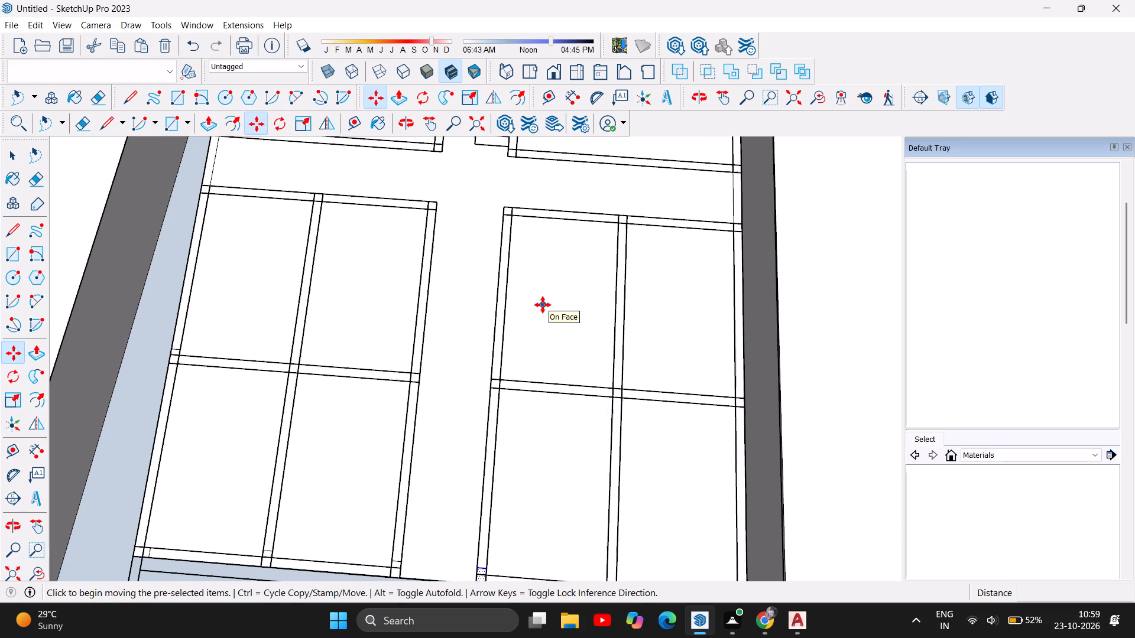
scroll(543, 305, up, 1)
scroll(537, 366, up, 1)
scroll(559, 351, down, 4)
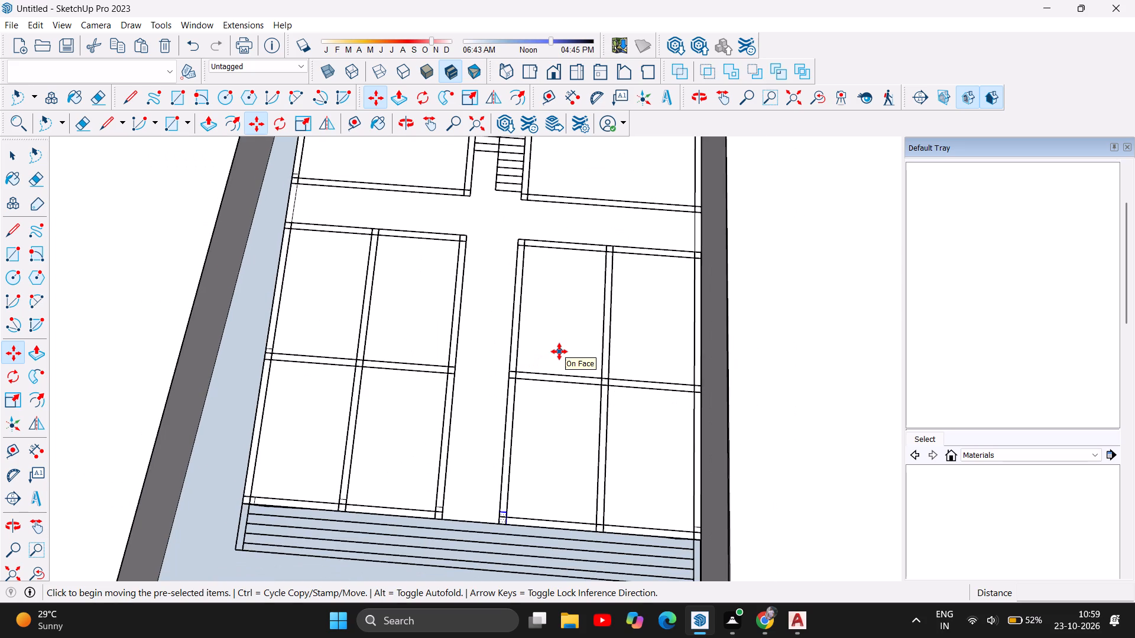
scroll(578, 344, up, 1)
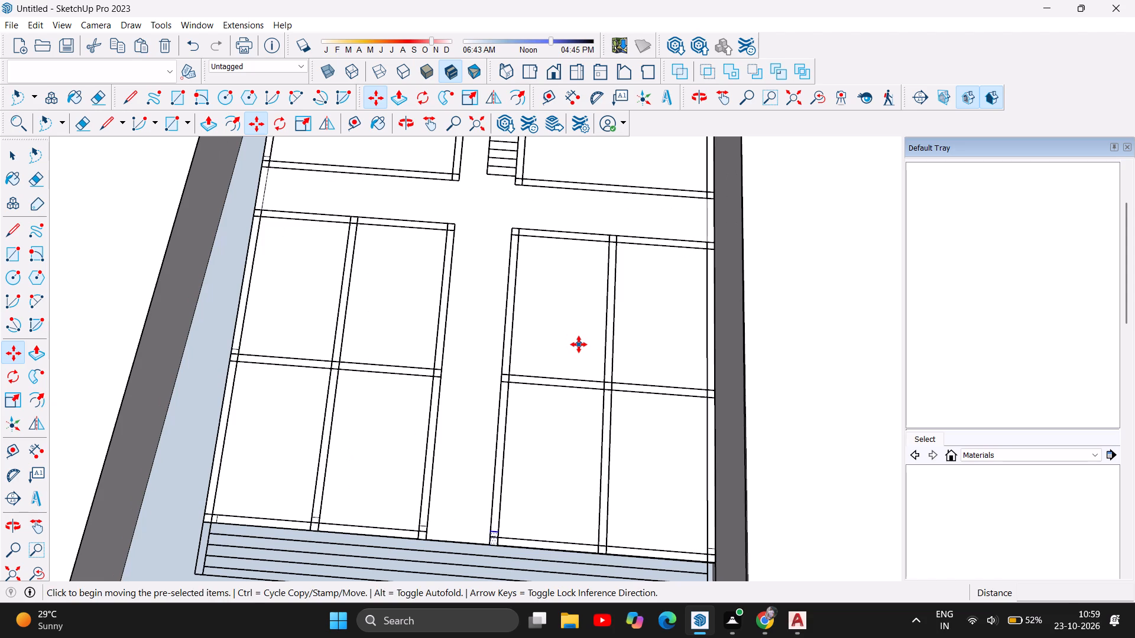
key(ctrl+v)
scroll(527, 366, up, 7)
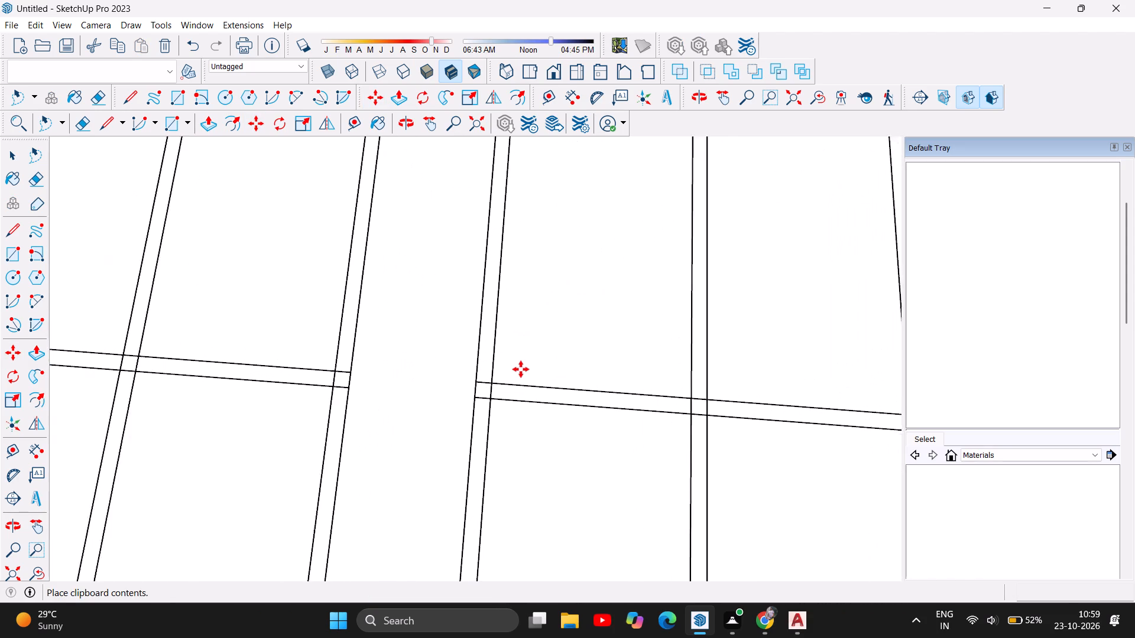
scroll(521, 369, up, 2)
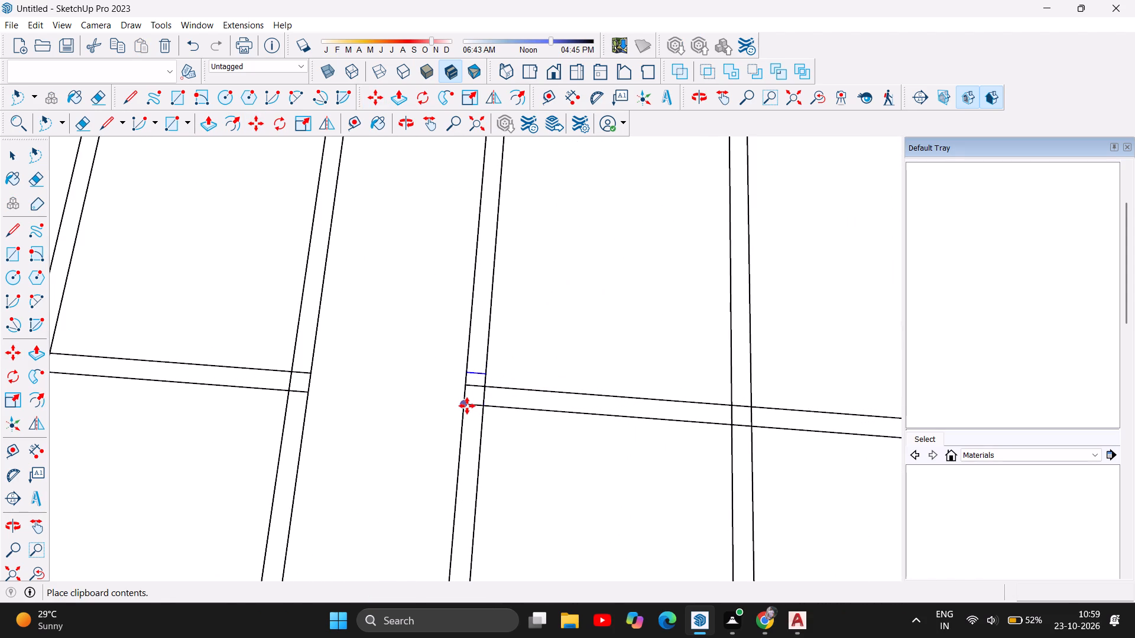
click(467, 406)
Paste another upright 9" by 15" rectangle on the right outer wall where the right front rooms' cross wall meets it.
scroll(446, 409, down, 11)
scroll(661, 395, up, 4)
key(ctrl+v)
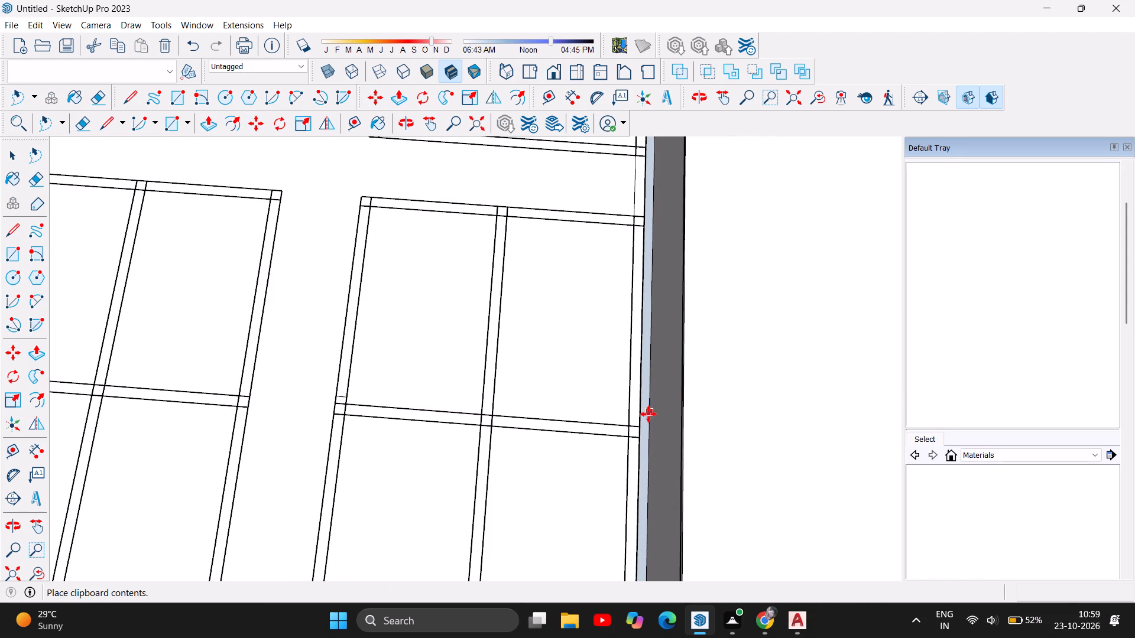
click(628, 436)
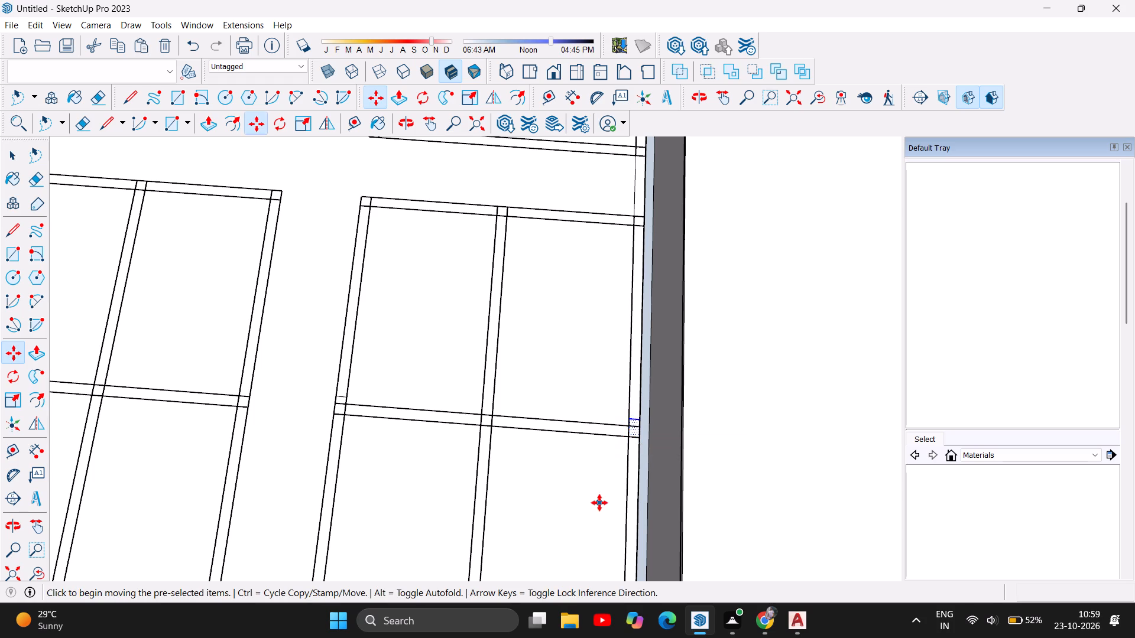
Paste another upright 9" by 15" rectangle at the front end of the wall to the right of the staircase.
scroll(599, 503, down, 3)
scroll(461, 246, up, 3)
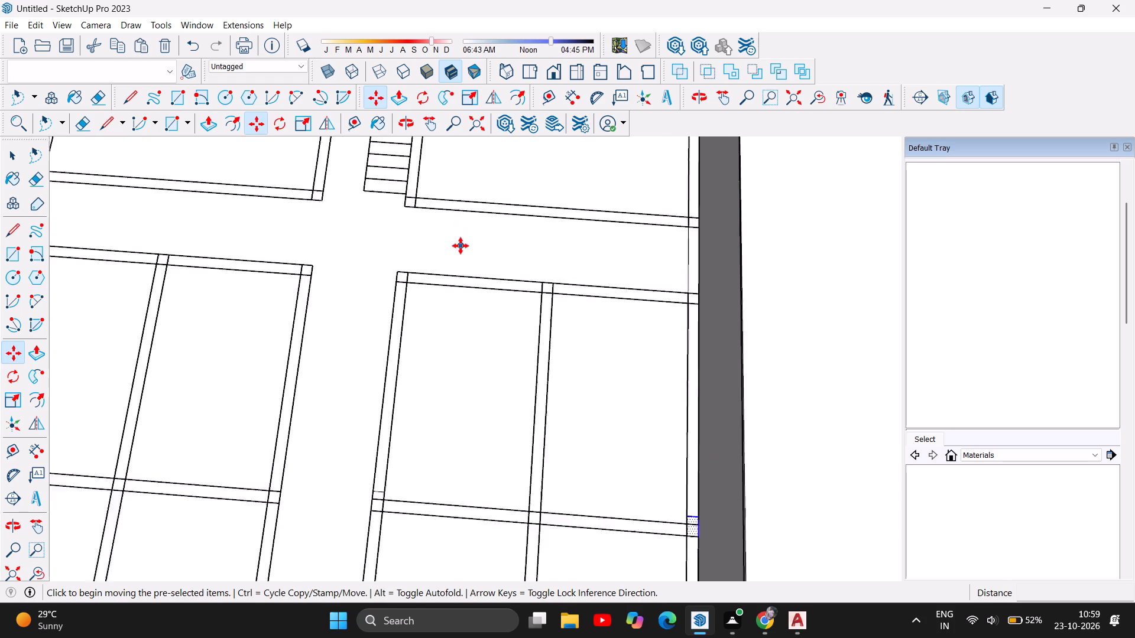
scroll(461, 246, up, 1)
key(ctrl+v)
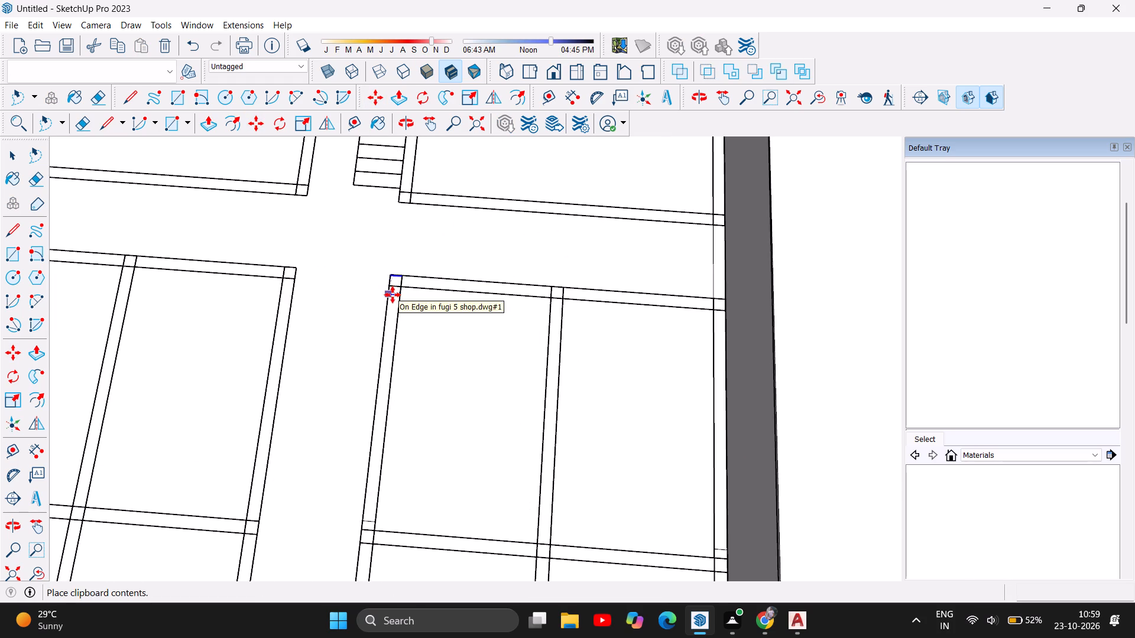
scroll(395, 291, up, 2)
scroll(456, 405, down, 10)
scroll(441, 261, up, 5)
scroll(472, 297, up, 6)
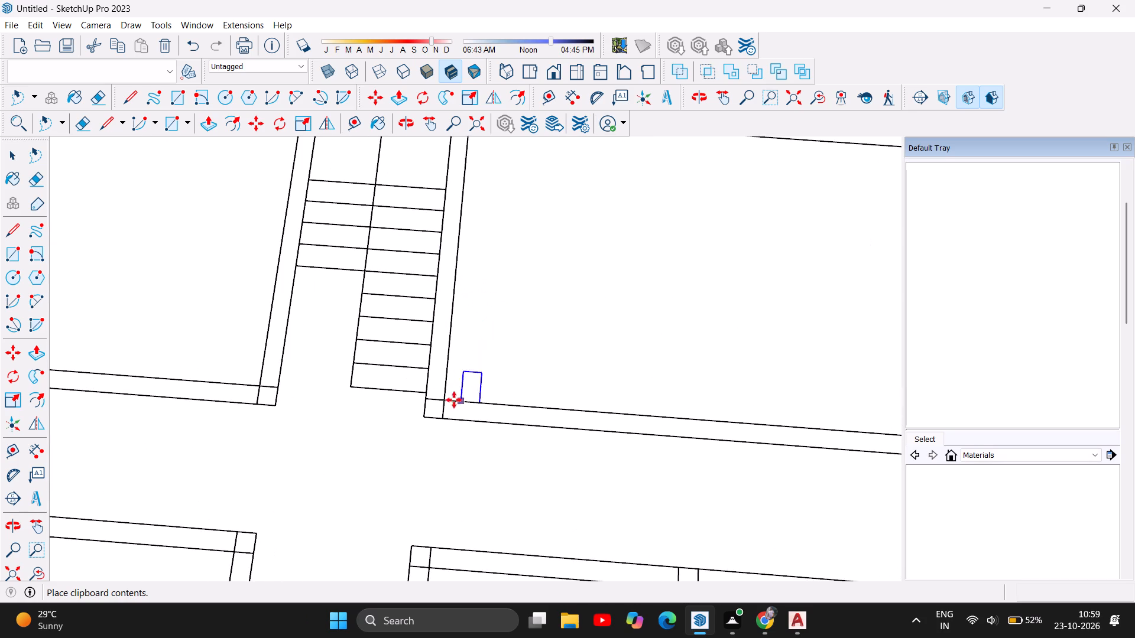
click(430, 414)
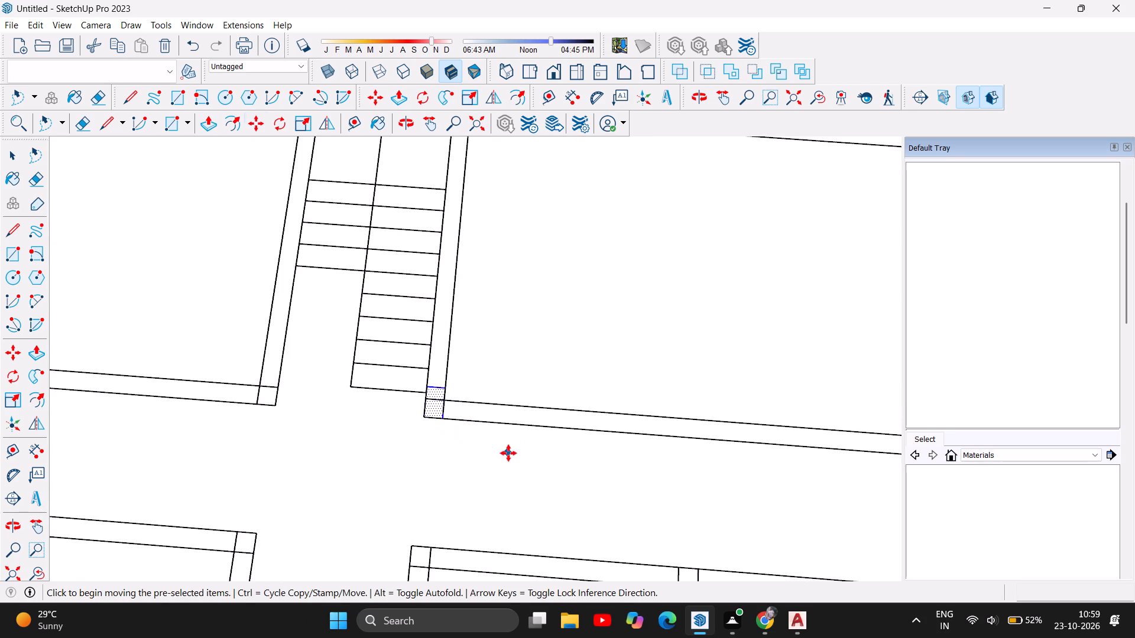
Examine the rear rooms and staircase area for wall corners and junctions that still need a rectangle.
scroll(508, 450, down, 13)
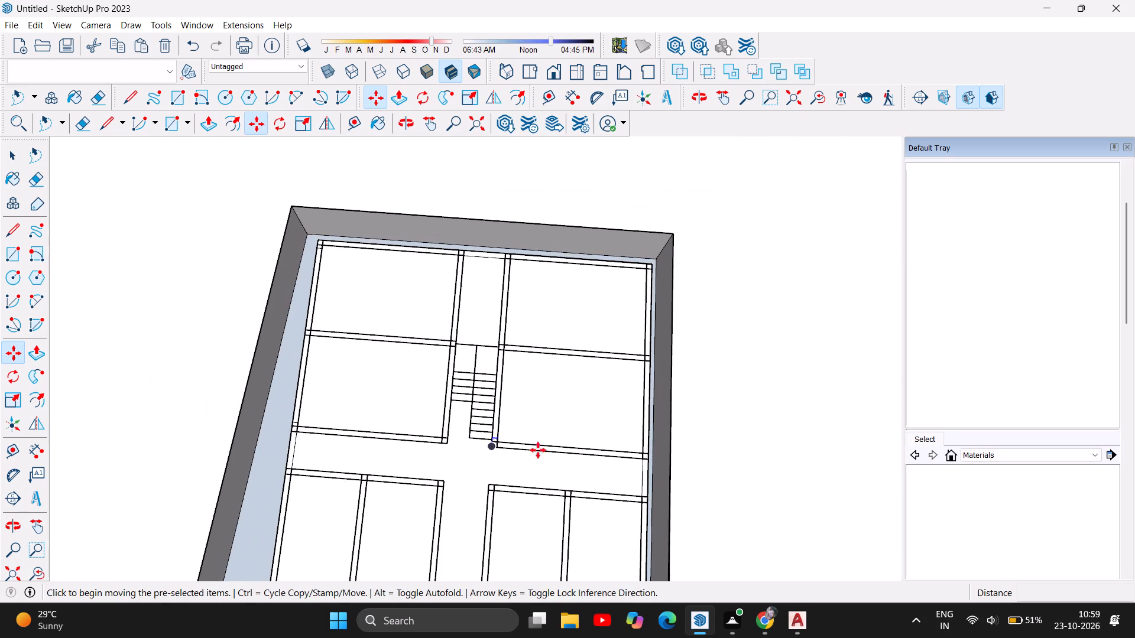
scroll(518, 321, up, 7)
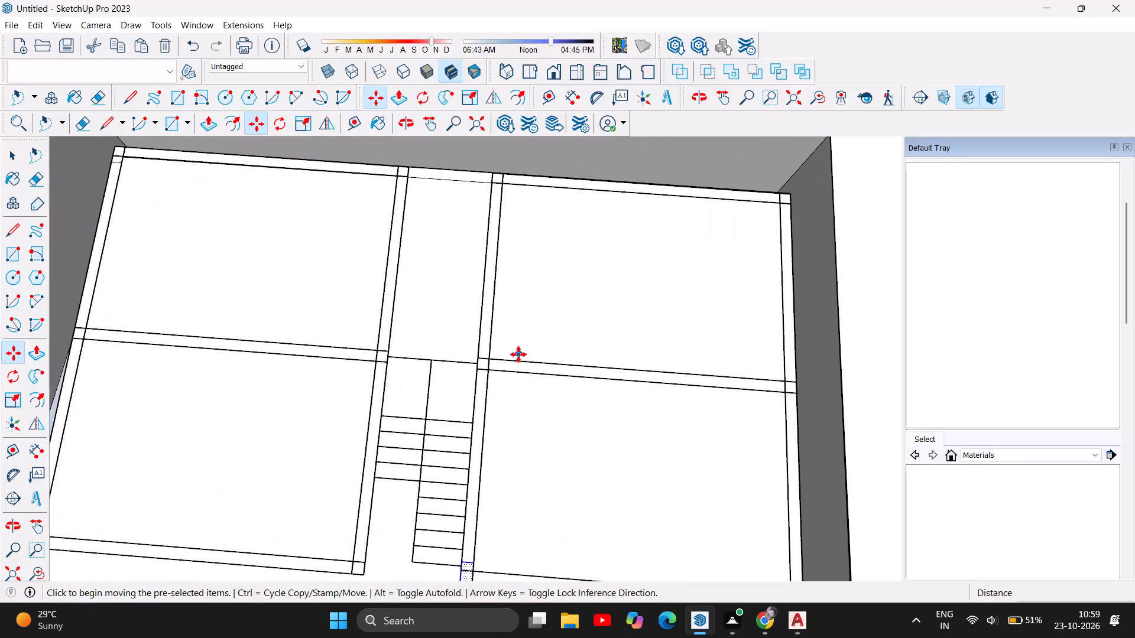
scroll(523, 351, down, 3)
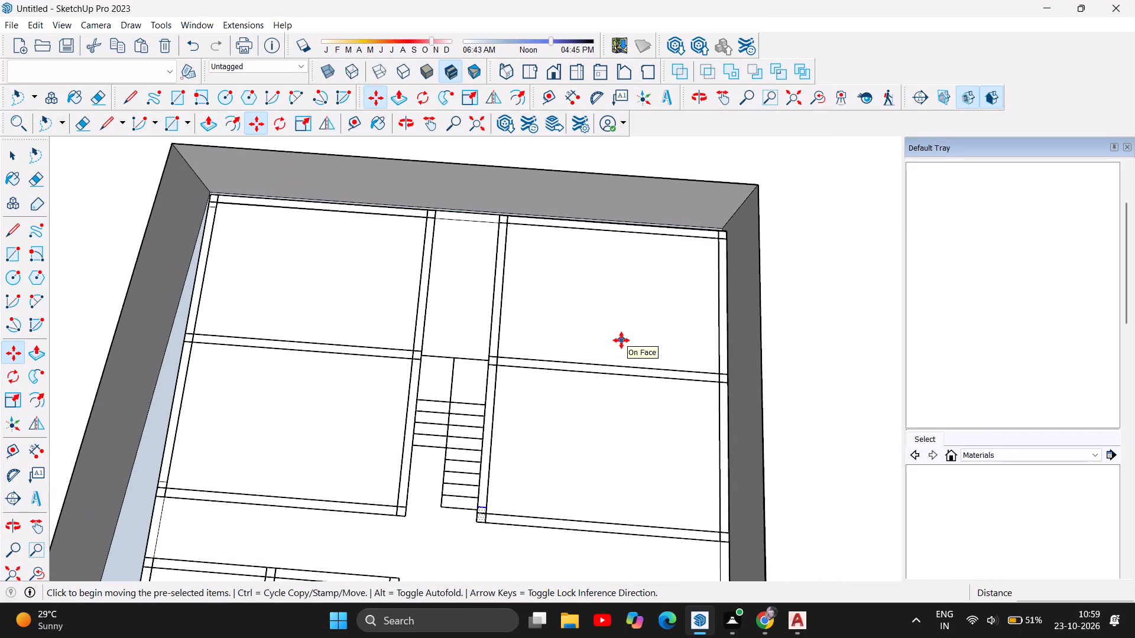
scroll(656, 283, down, 4)
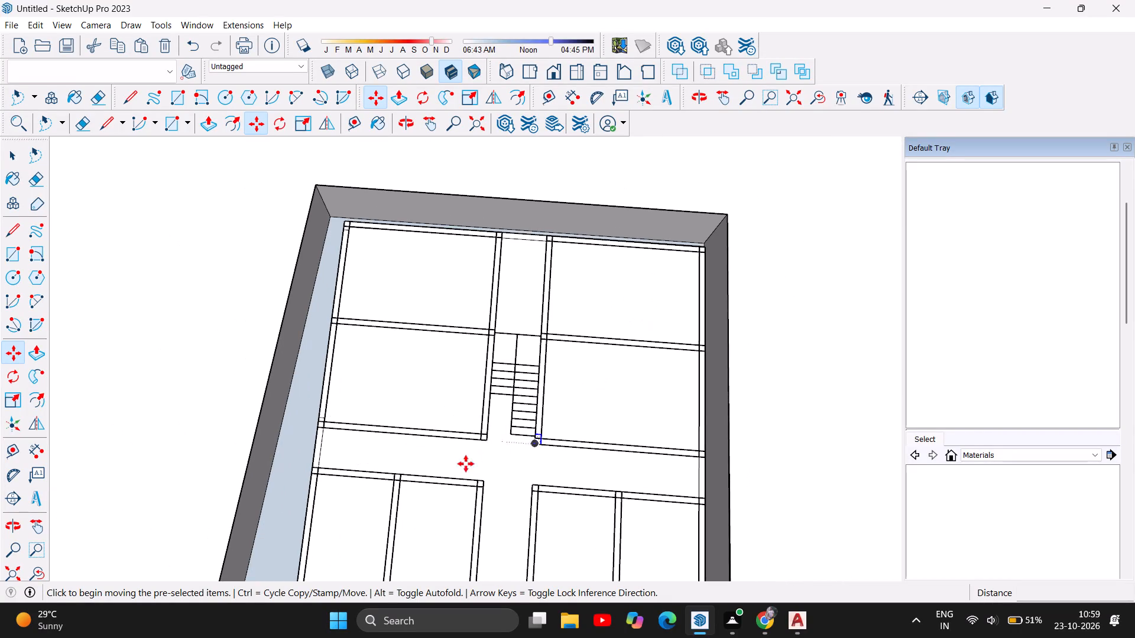
scroll(469, 447, up, 5)
scroll(624, 337, down, 4)
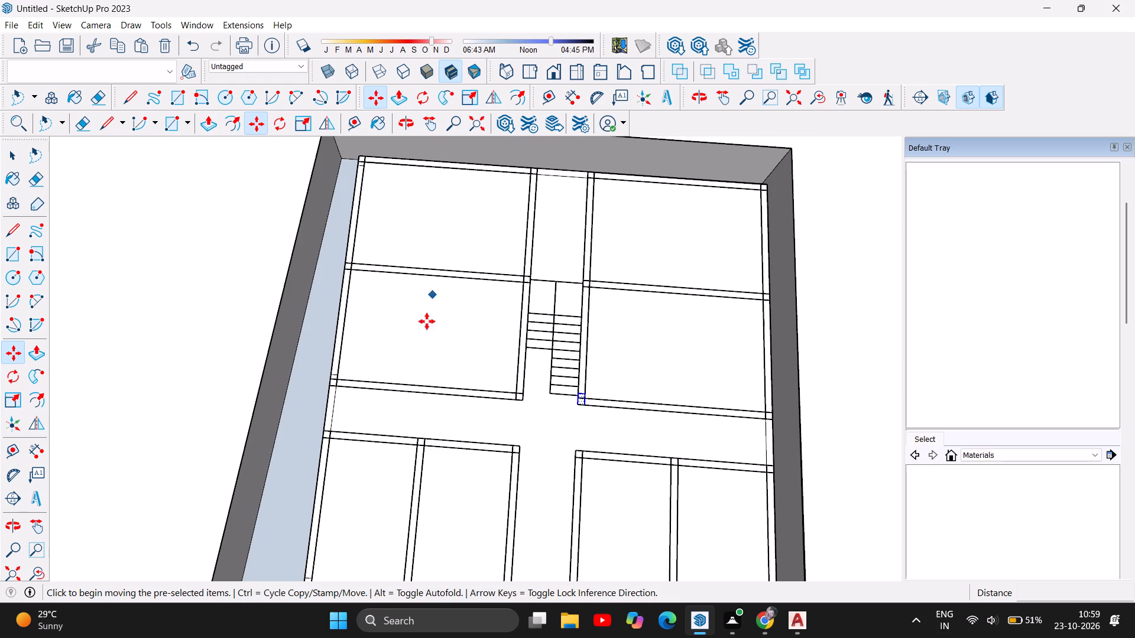
scroll(530, 362, down, 5)
scroll(536, 440, down, 4)
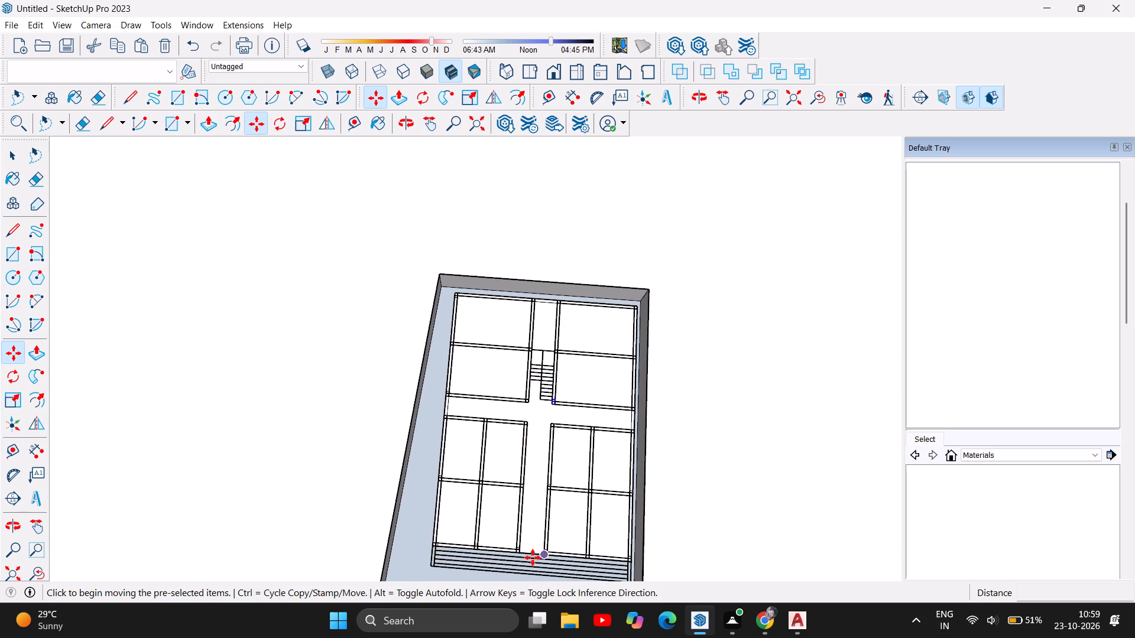
Paste an upright 9" by 15" rectangle on the central passage's left wall where the left front rooms' cross wall meets it.
scroll(525, 515, up, 5)
scroll(530, 464, up, 10)
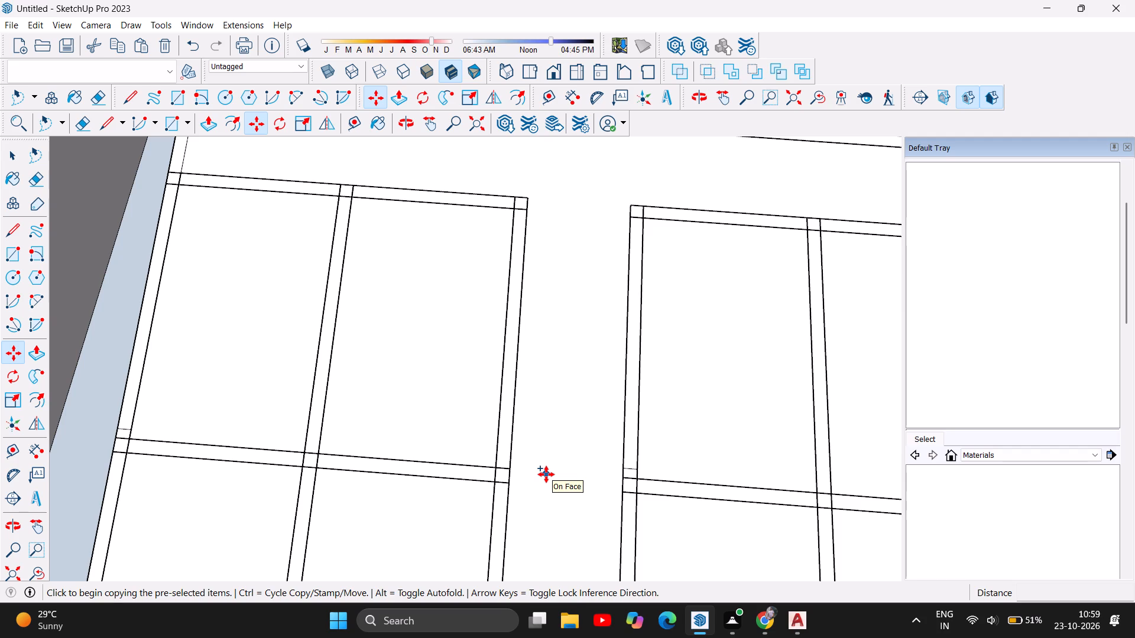
scroll(546, 474, down, 5)
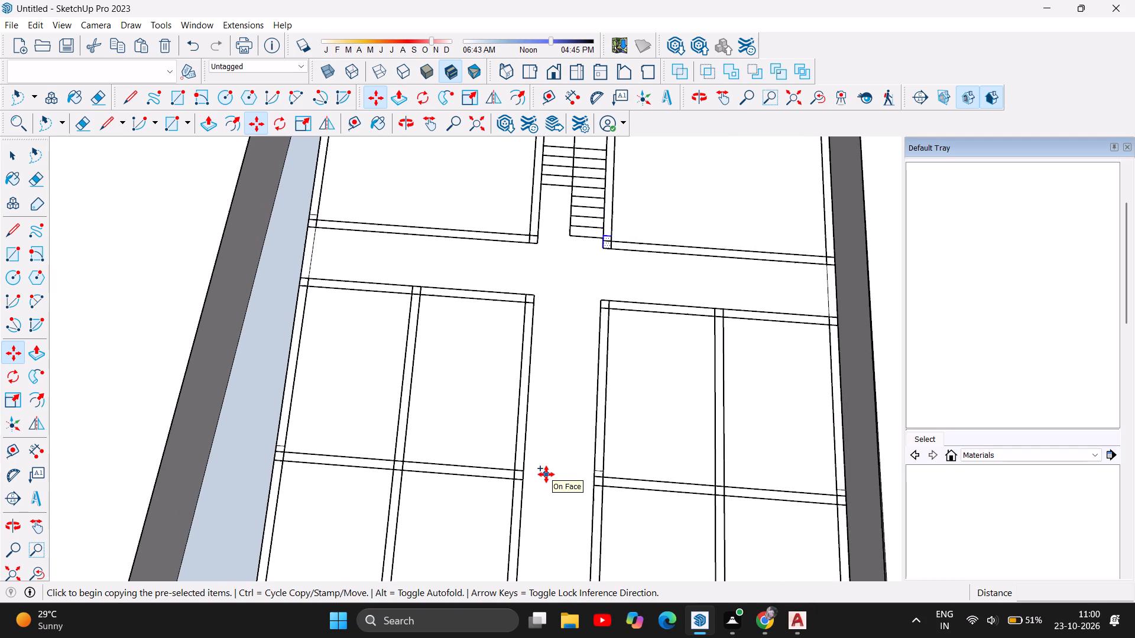
scroll(548, 470, down, 4)
scroll(554, 399, down, 5)
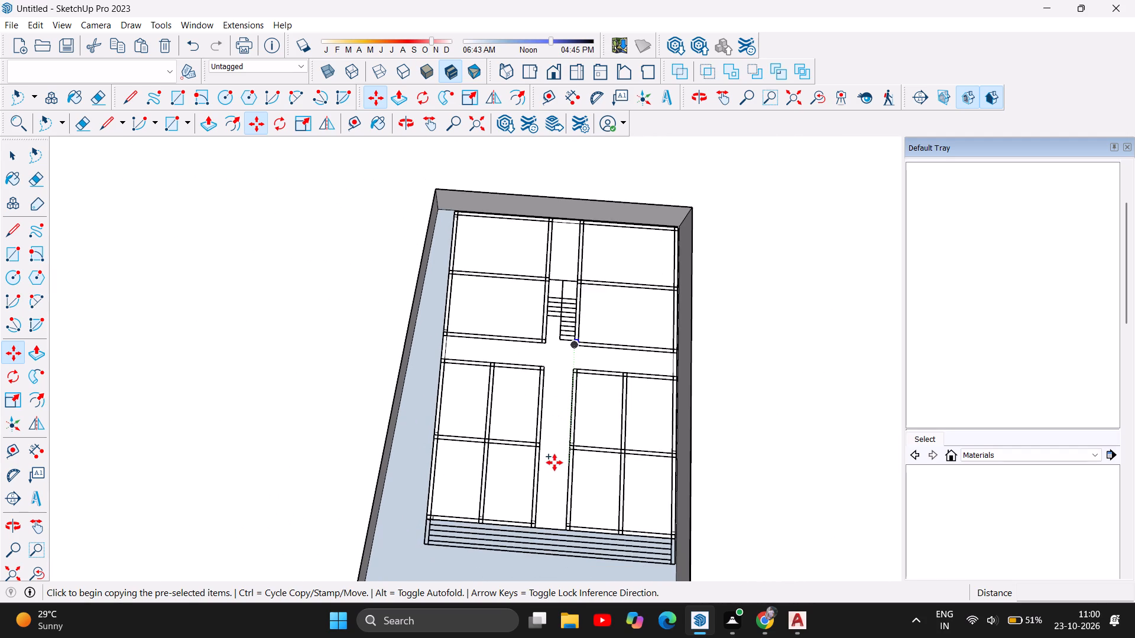
scroll(554, 463, up, 8)
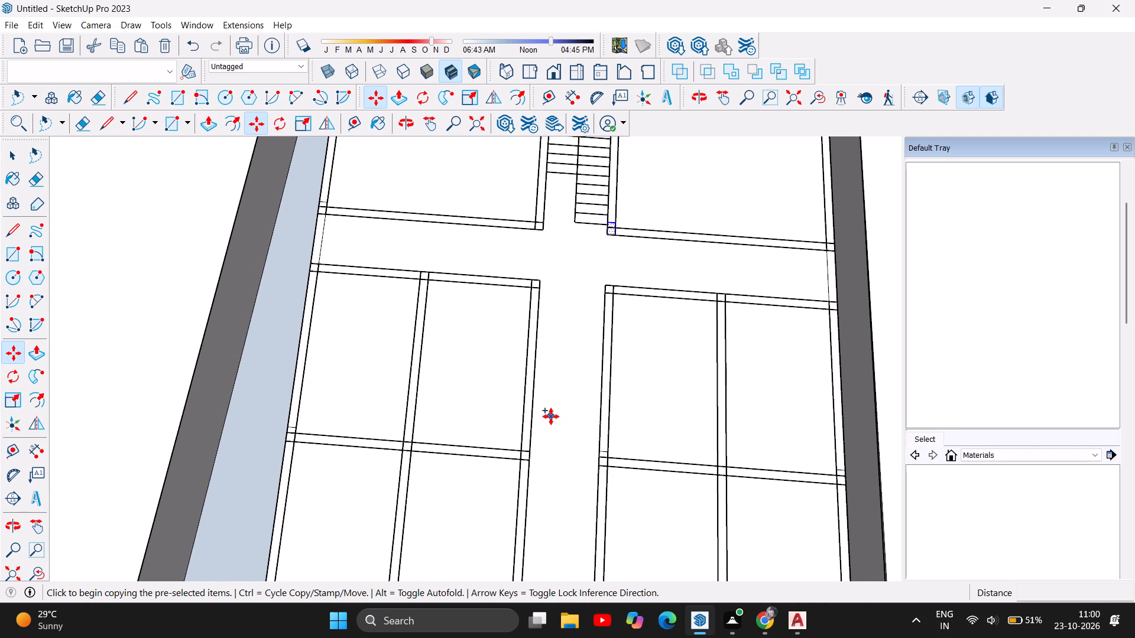
key(ctrl+v)
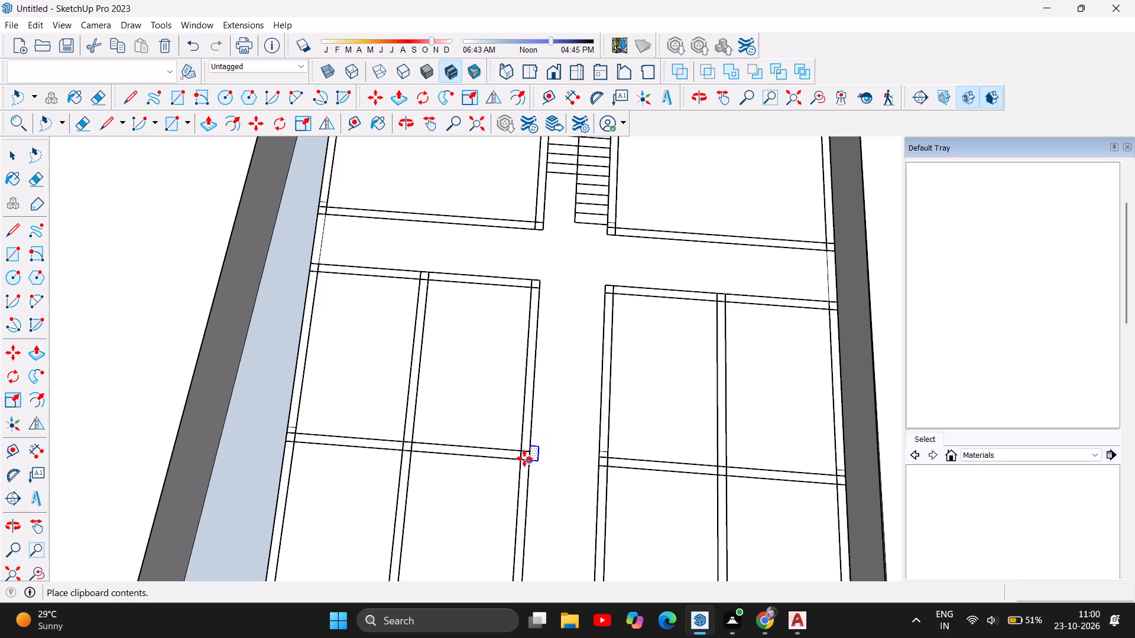
click(520, 459)
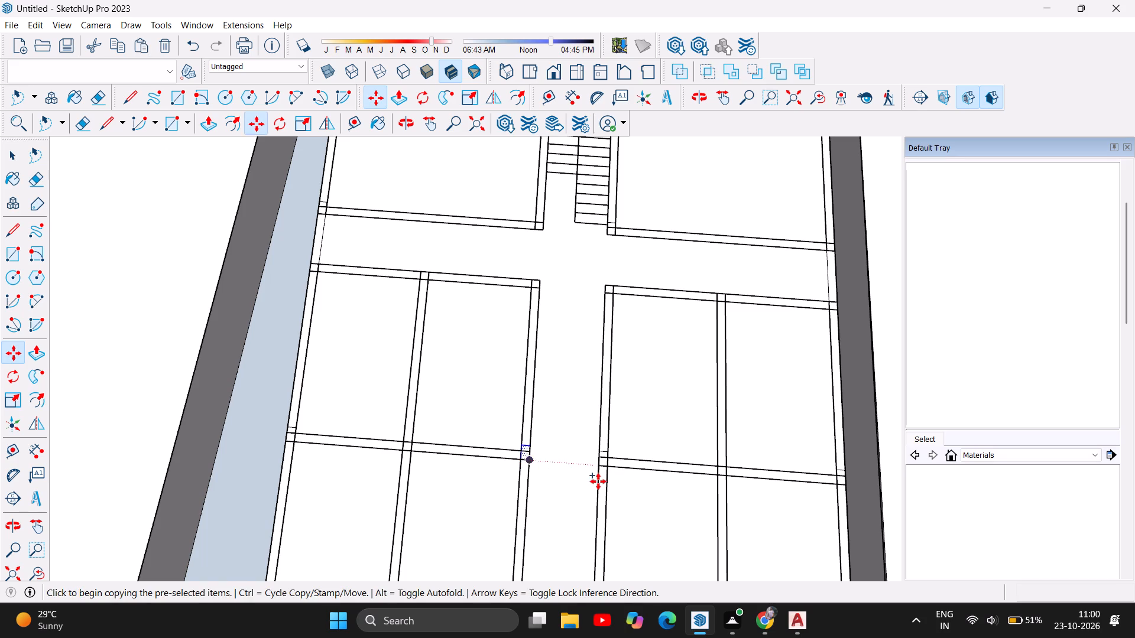
Paste another upright 9" by 15" rectangle at the rear end of the front passage's left wall, at the left rooms' corner.
scroll(546, 504, down, 5)
scroll(541, 351, up, 5)
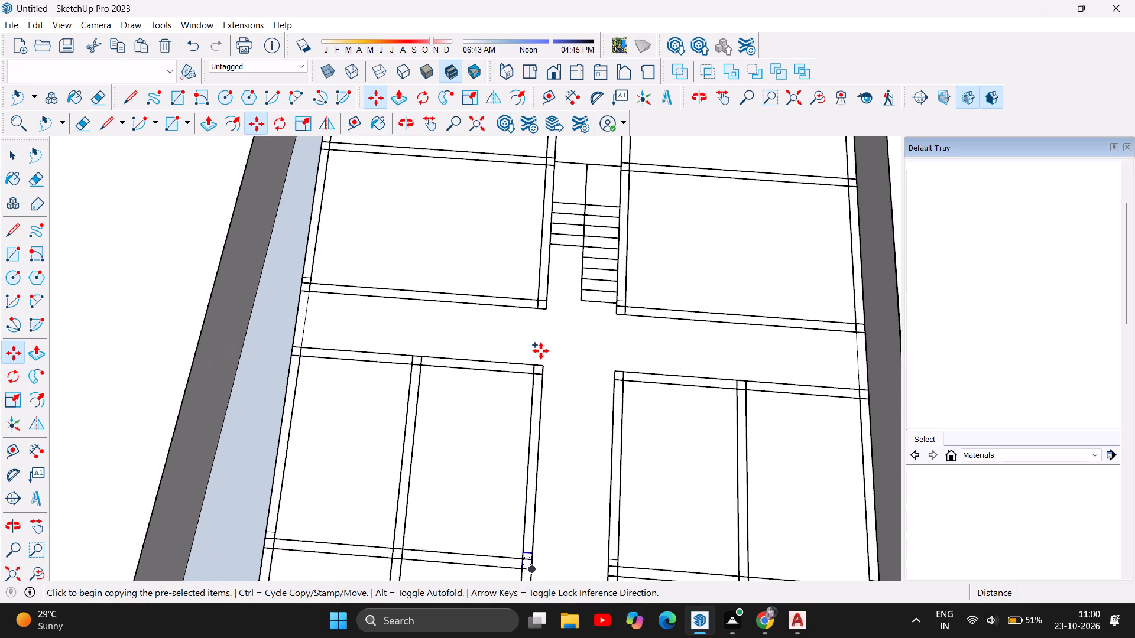
scroll(541, 351, up, 4)
key(ctrl+v)
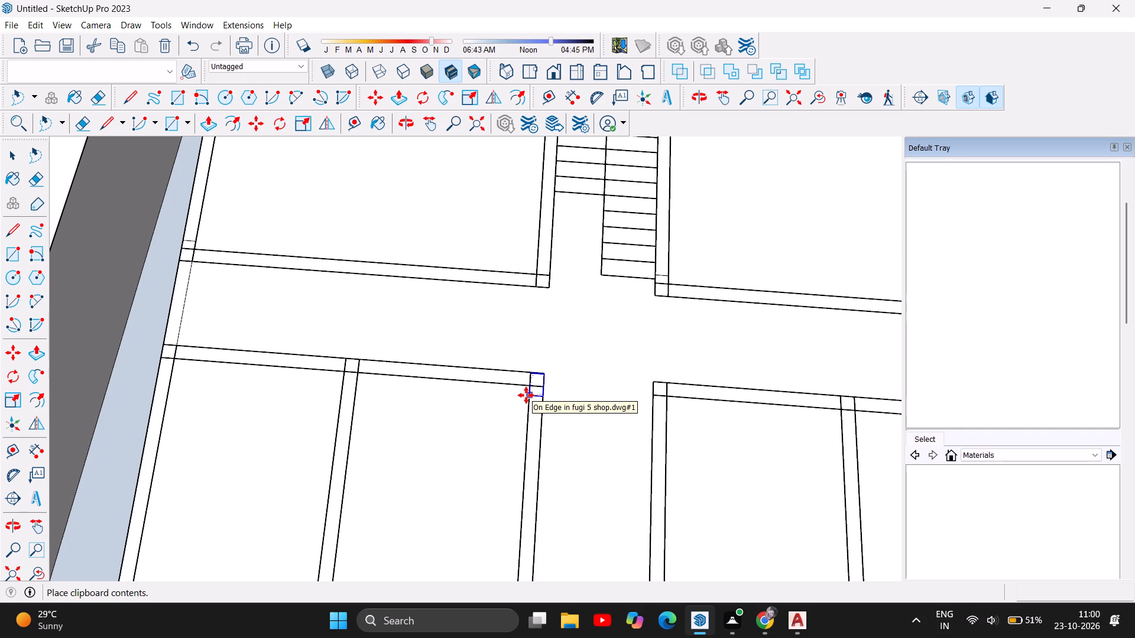
scroll(533, 389, up, 10)
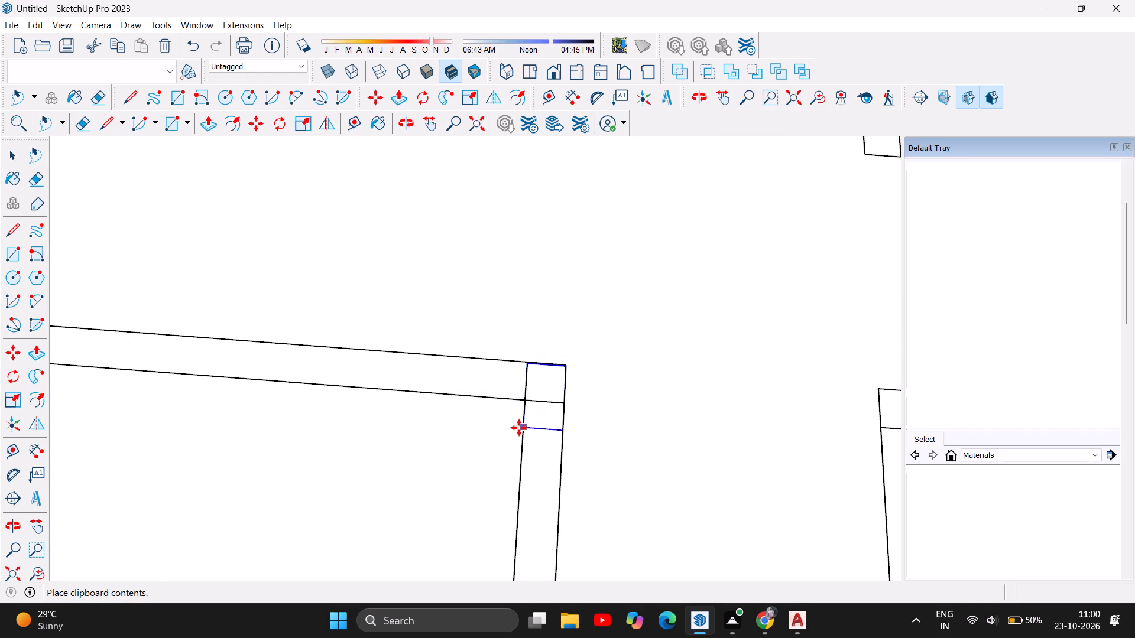
click(518, 426)
Paste another upright 9" by 15" rectangle at the rear end of the front passage's right wall, at the right rooms' corner.
scroll(502, 444, down, 6)
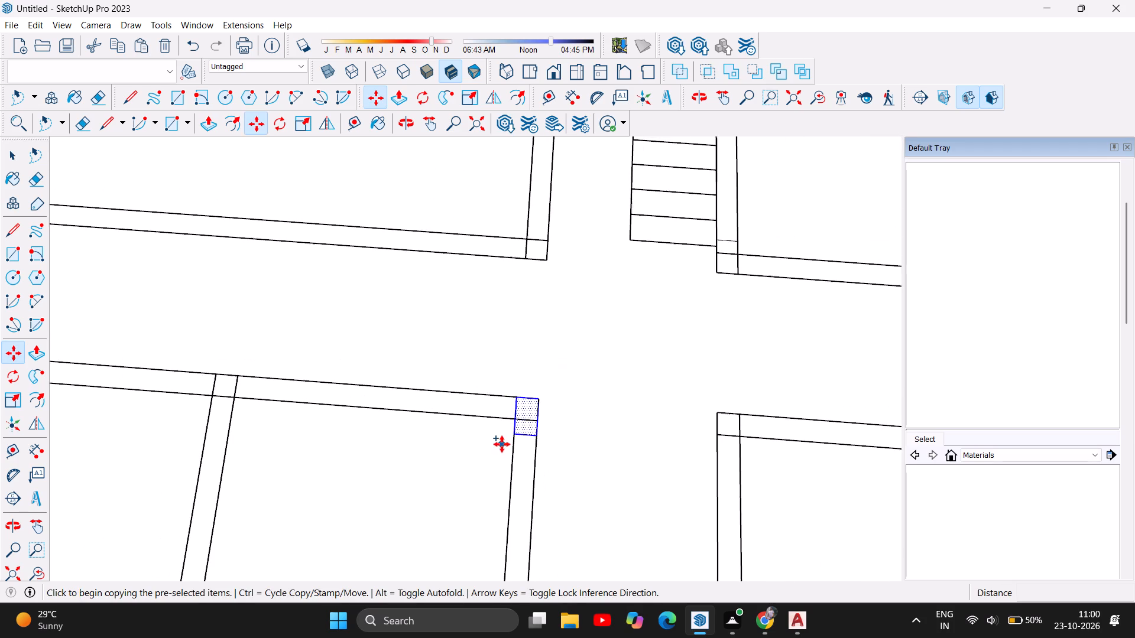
scroll(815, 454, up, 5)
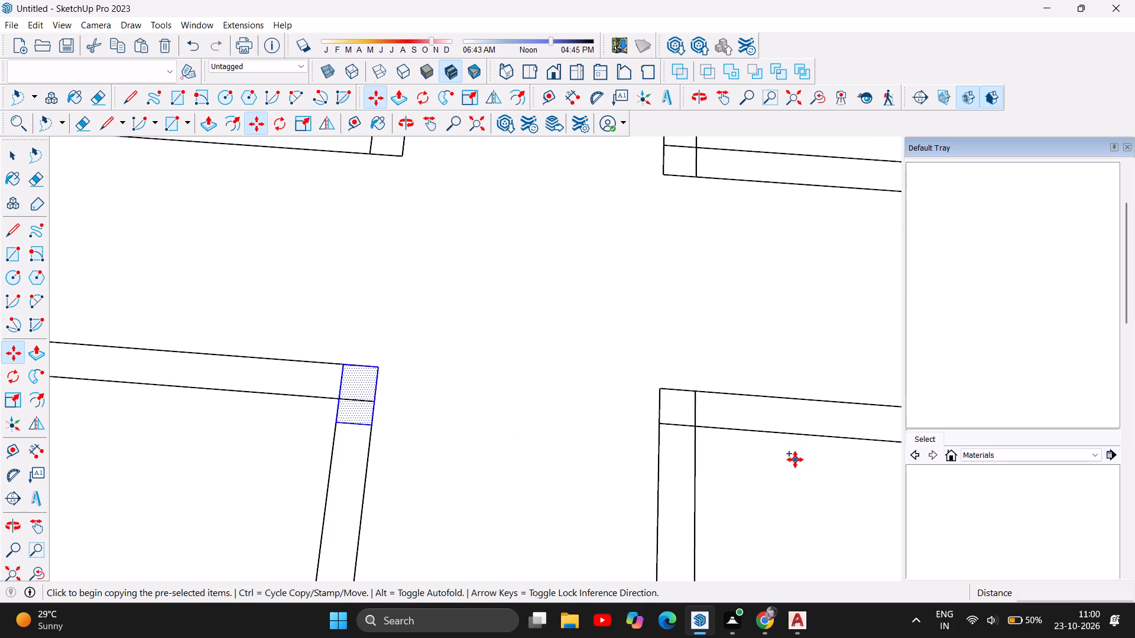
key(ctrl+v)
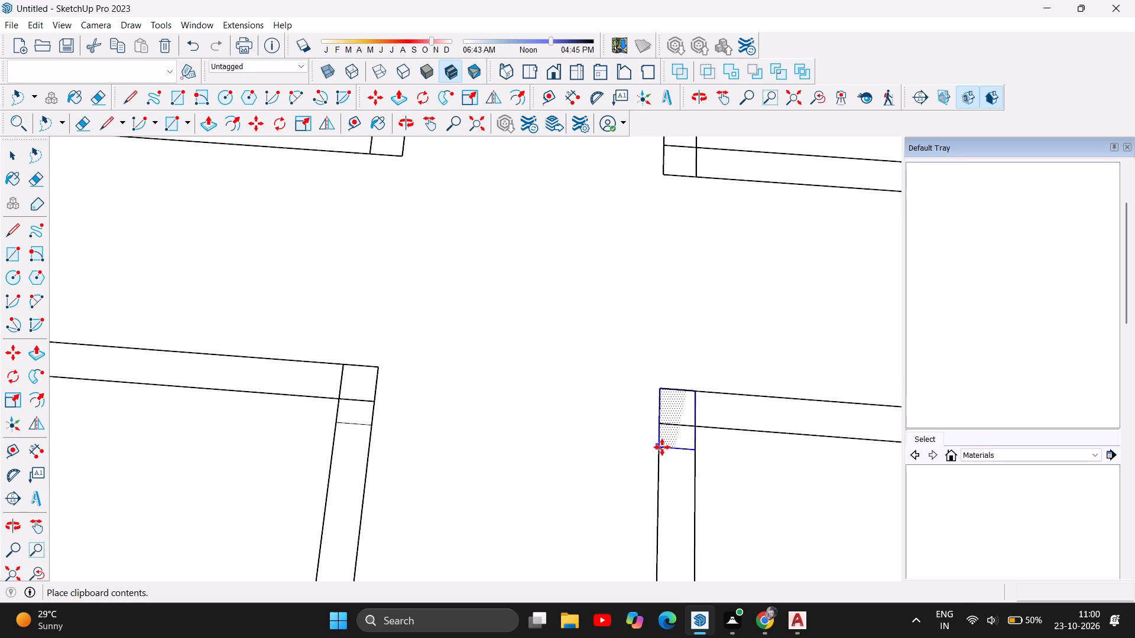
scroll(662, 447, up, 5)
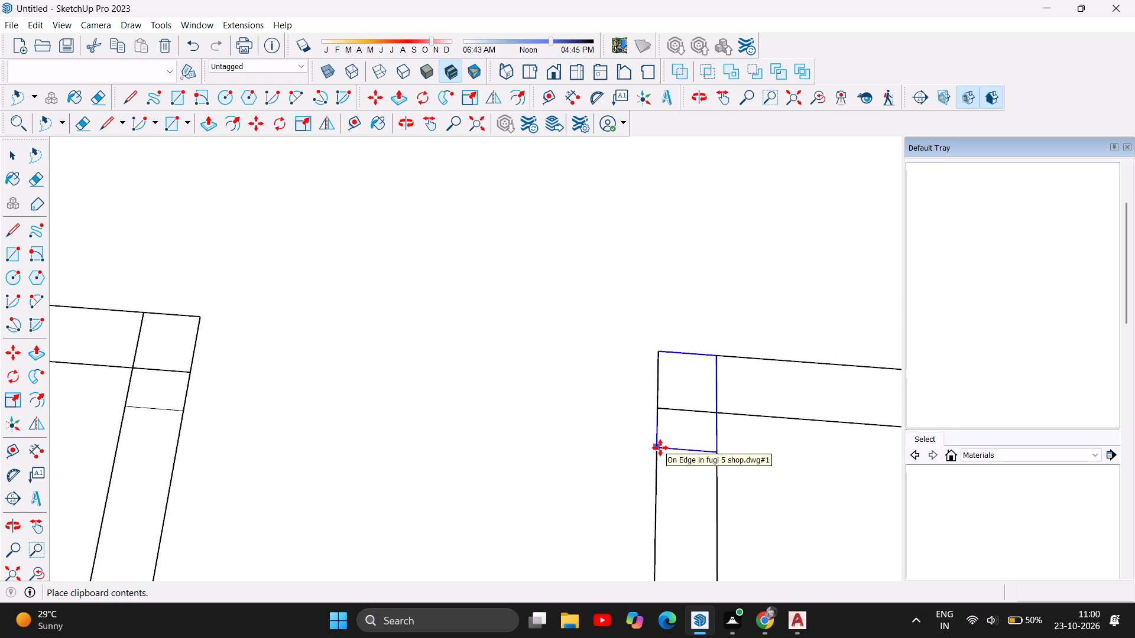
click(660, 448)
Examine the whole plan for remaining wall corners and junctions without a 9" by 15" rectangle.
scroll(555, 306, up, 1)
scroll(559, 310, down, 6)
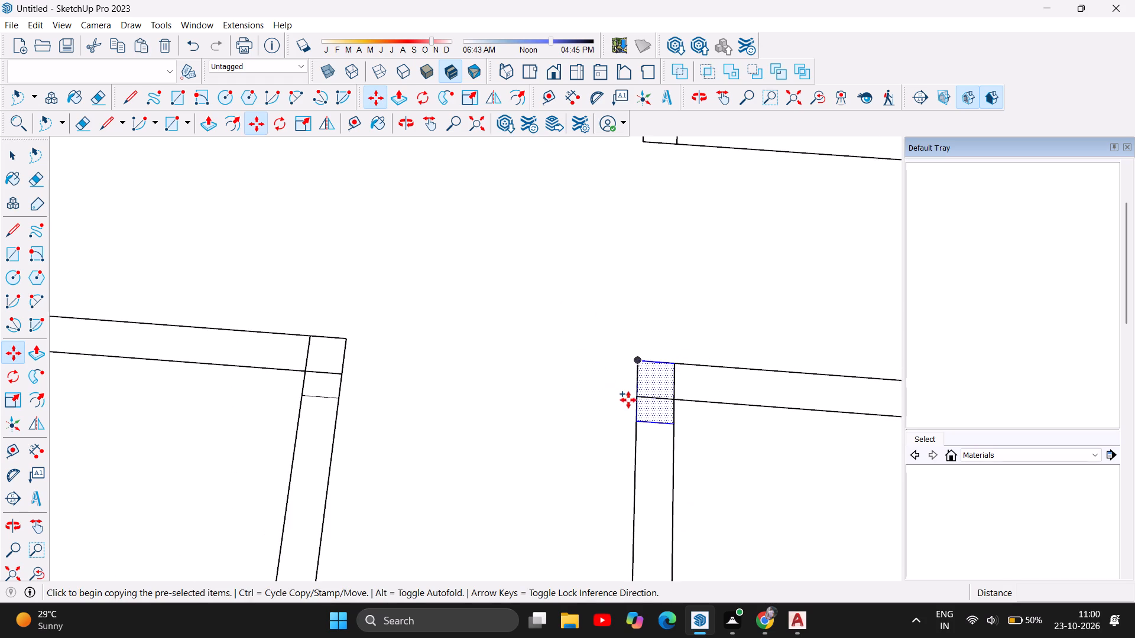
scroll(659, 382, down, 15)
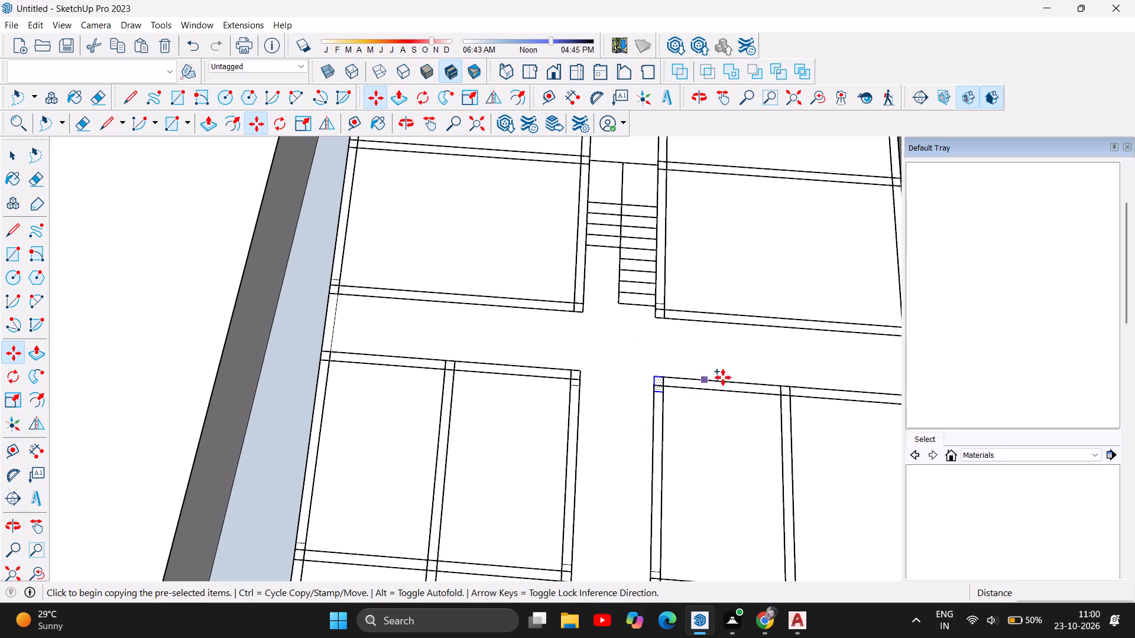
scroll(579, 405, down, 5)
scroll(623, 459, down, 4)
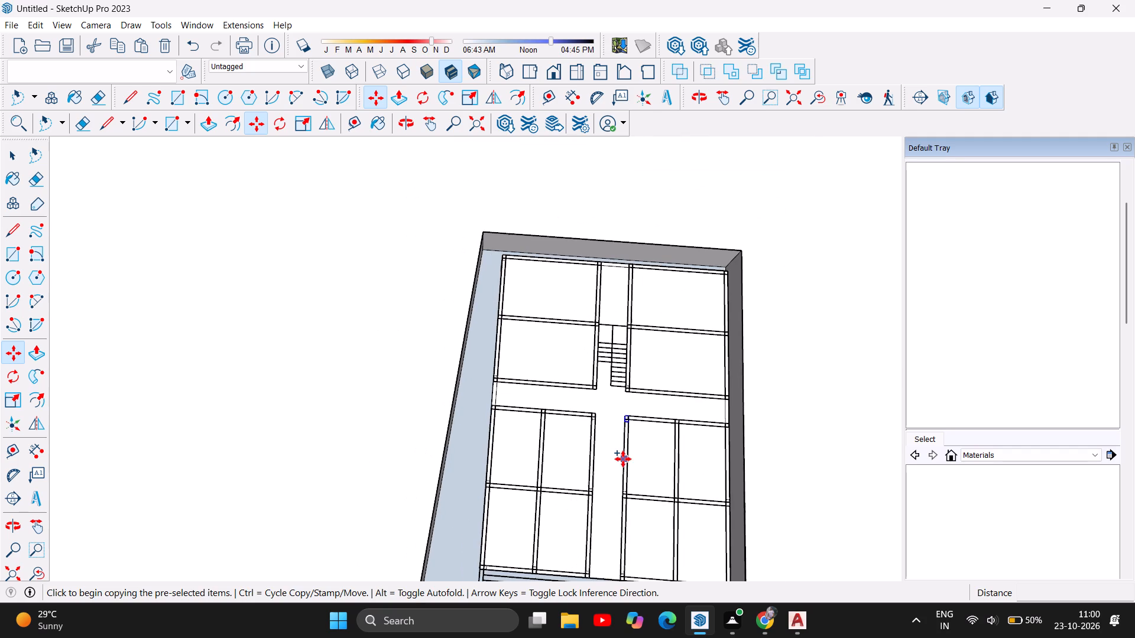
scroll(623, 459, down, 1)
scroll(573, 495, up, 6)
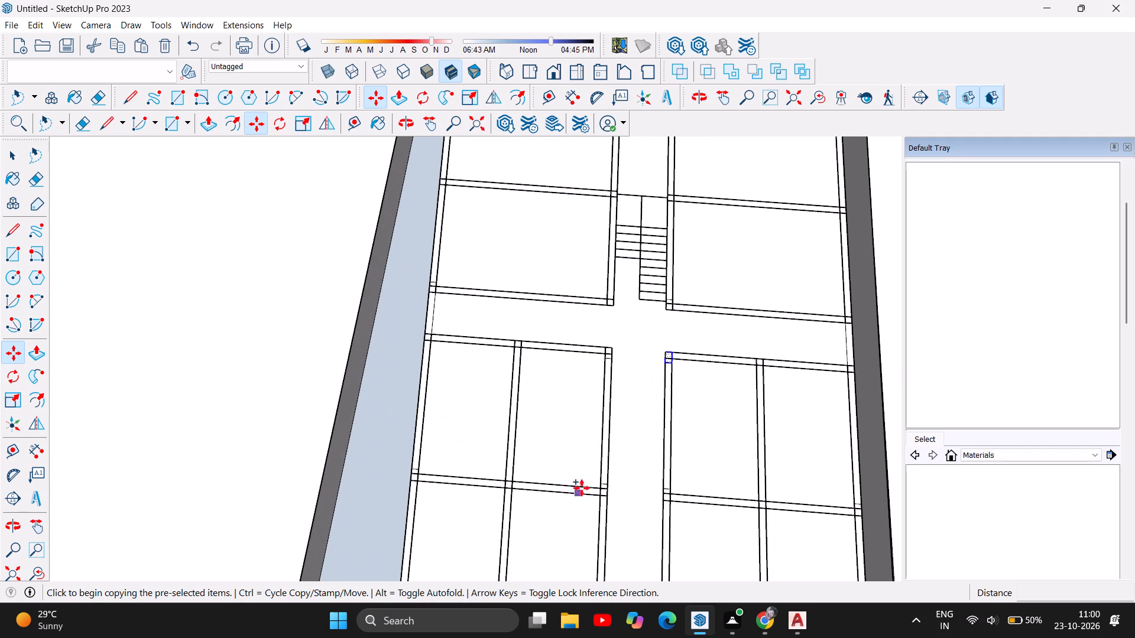
Paste an upright 9" by 15" rectangle at the front end of the stair passage's left wall, at the rear left rooms' corner.
scroll(665, 370, up, 9)
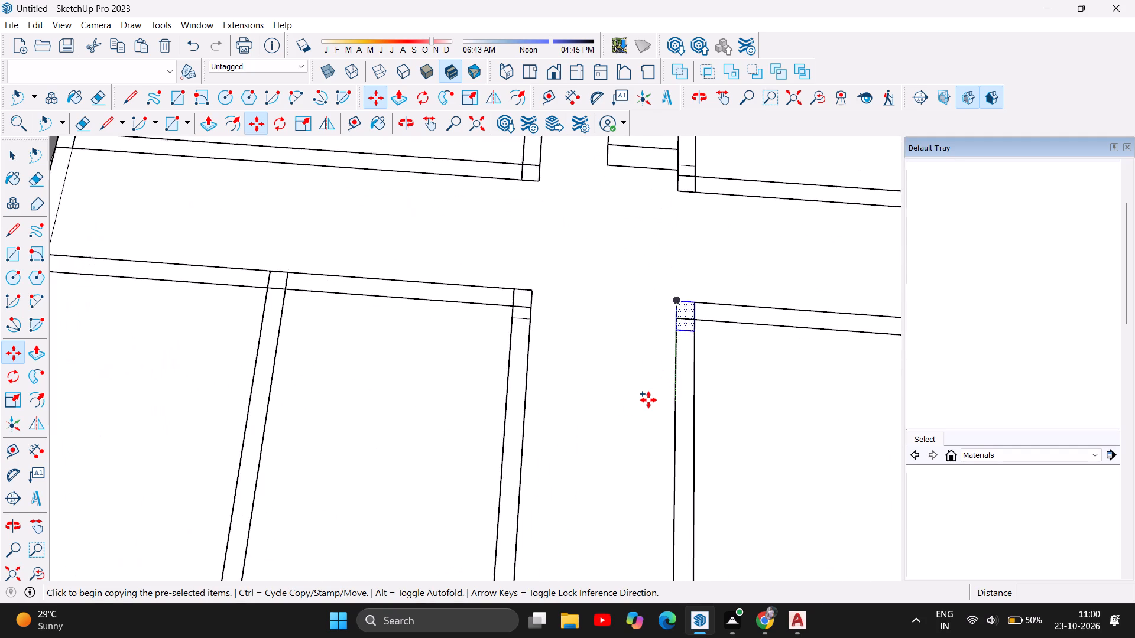
scroll(648, 400, up, 2)
scroll(648, 400, down, 11)
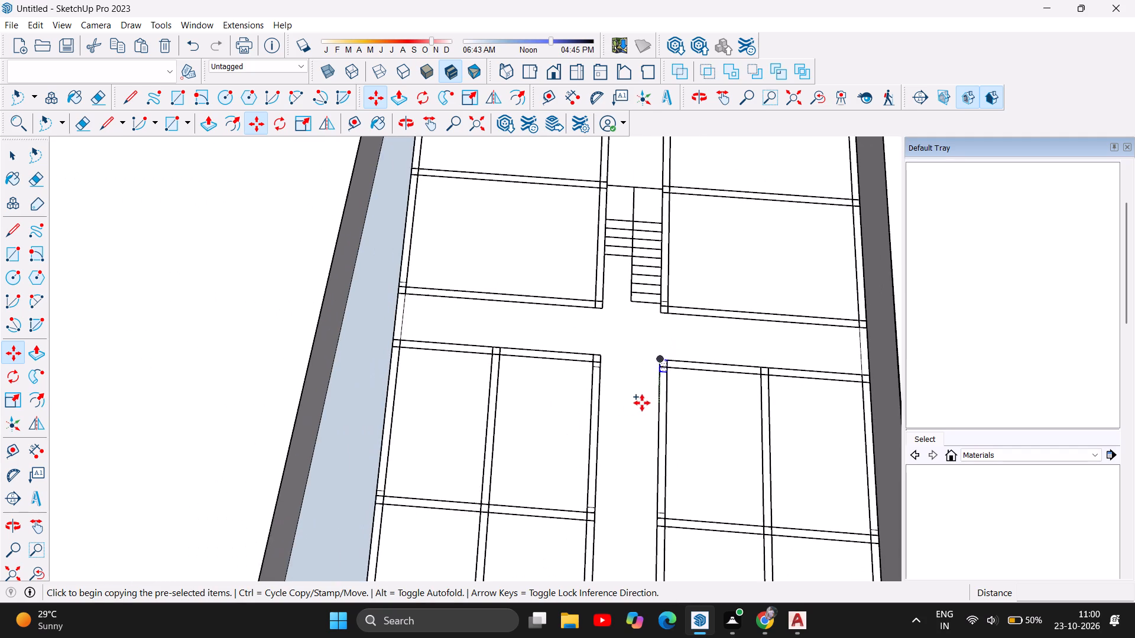
scroll(639, 405, down, 4)
scroll(607, 283, up, 4)
scroll(684, 346, up, 5)
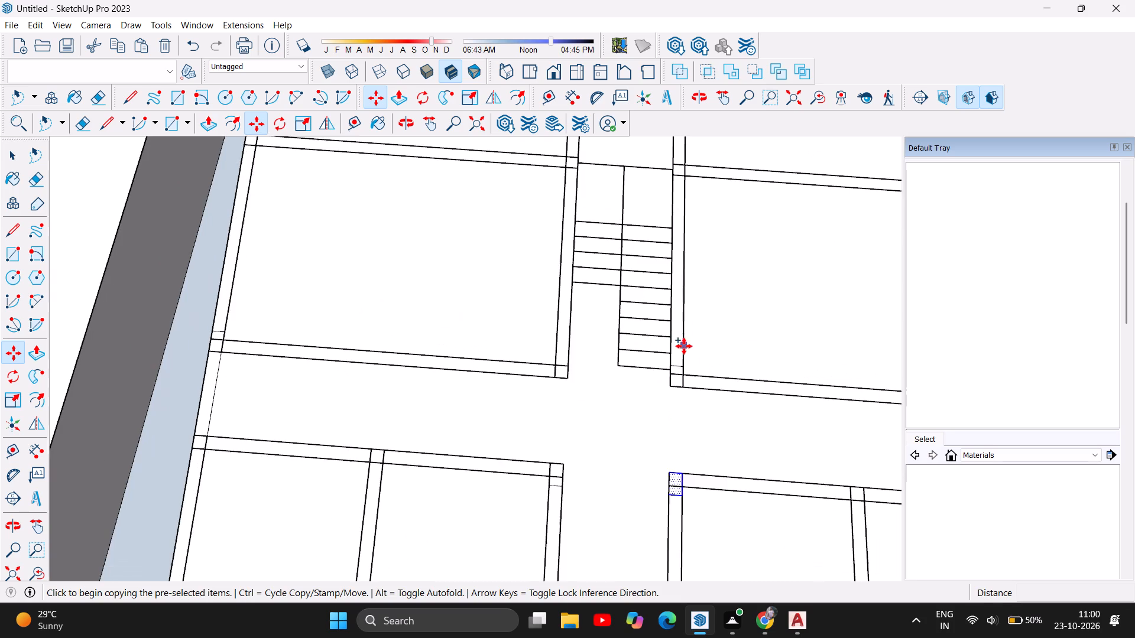
scroll(640, 370, up, 5)
scroll(541, 350, up, 6)
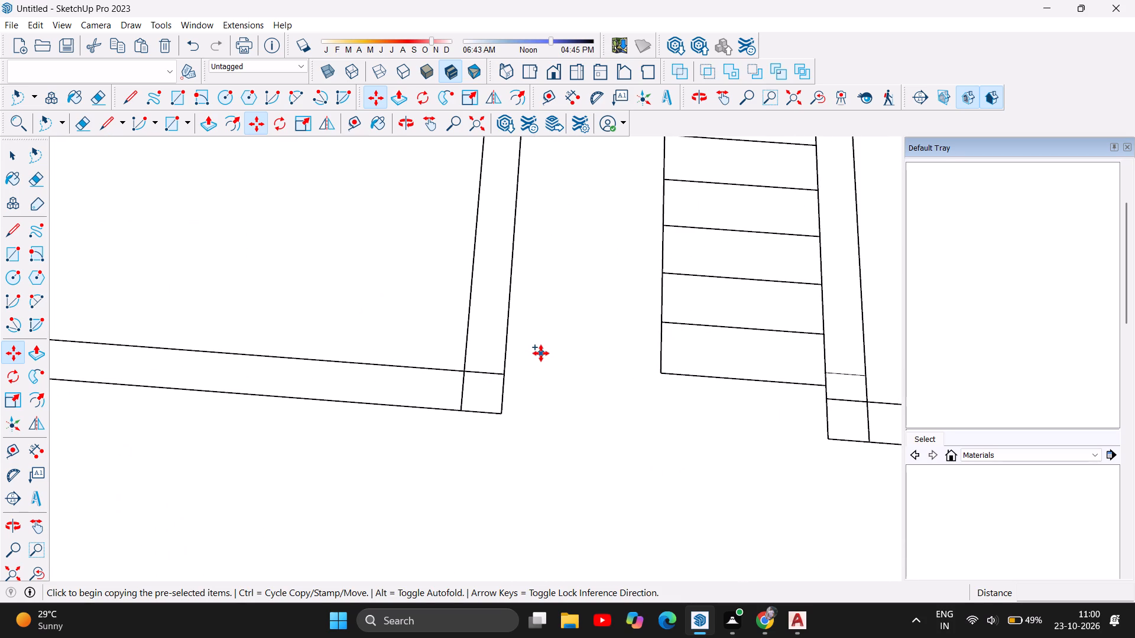
key(ctrl+v)
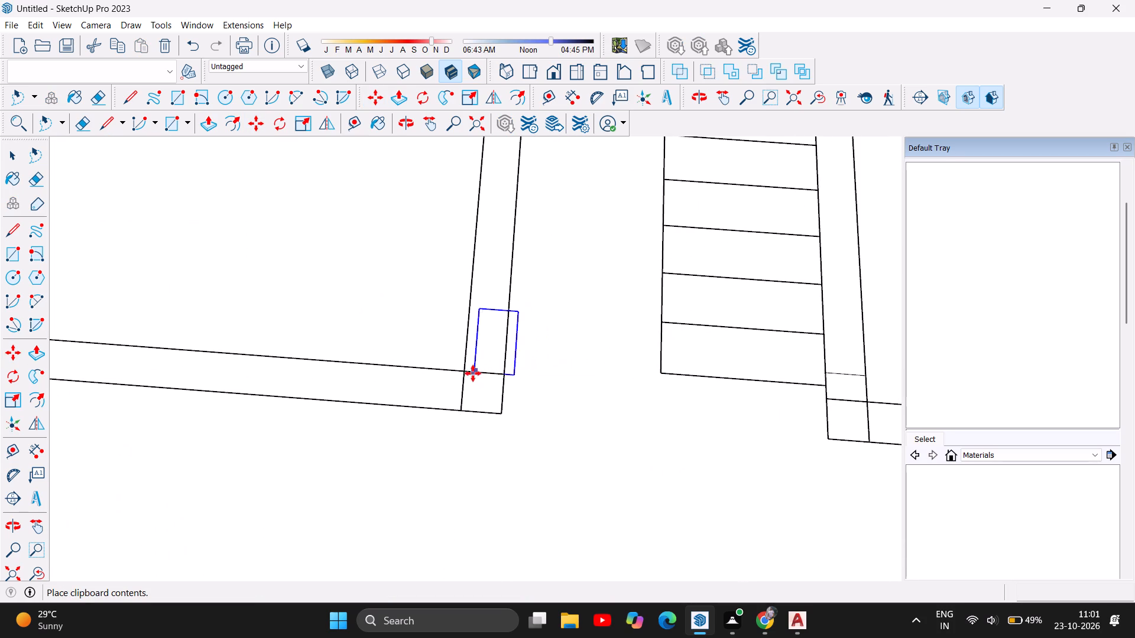
click(463, 405)
Paste upright 9" by 15" rectangles on the stair passage's left and right walls where the rear rooms' cross walls meet them.
scroll(525, 486, down, 3)
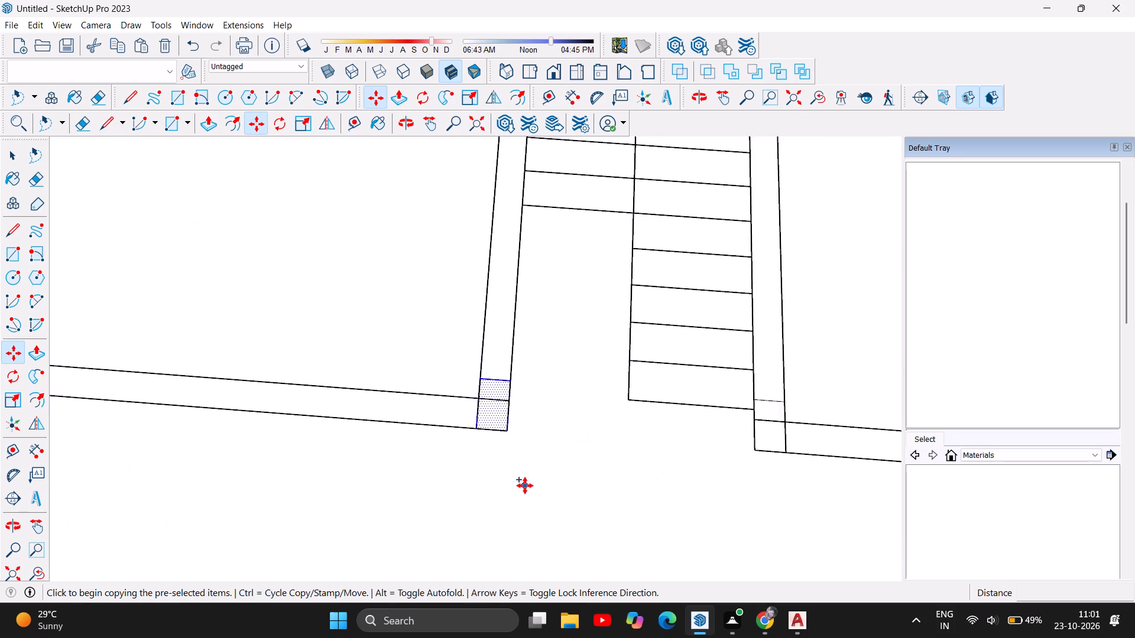
scroll(525, 486, down, 17)
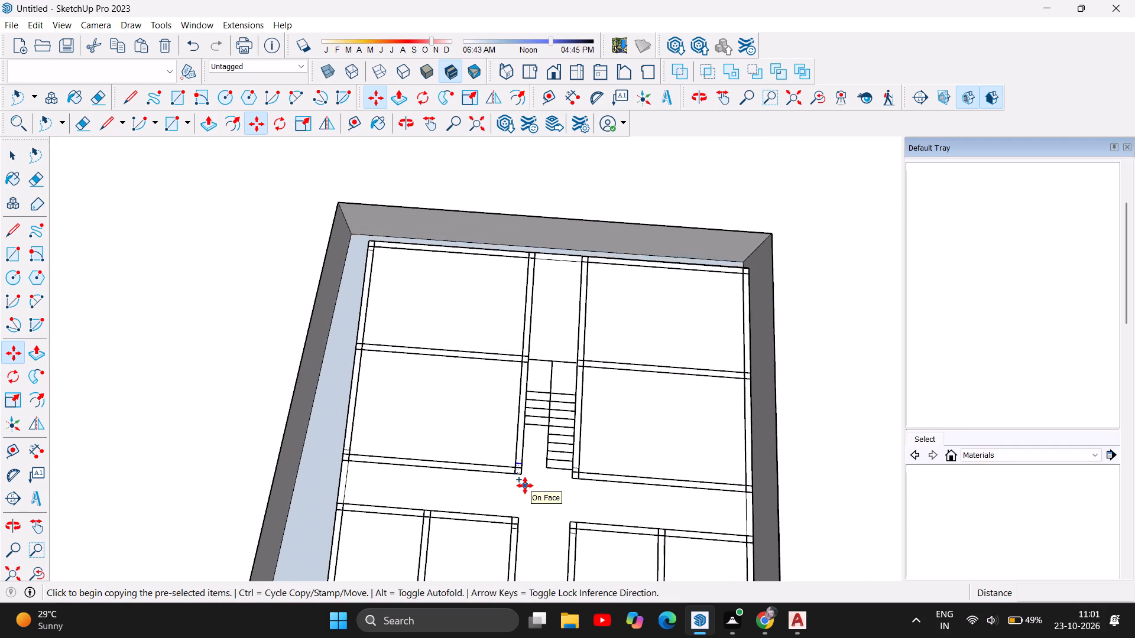
scroll(525, 486, down, 1)
scroll(553, 282, up, 4)
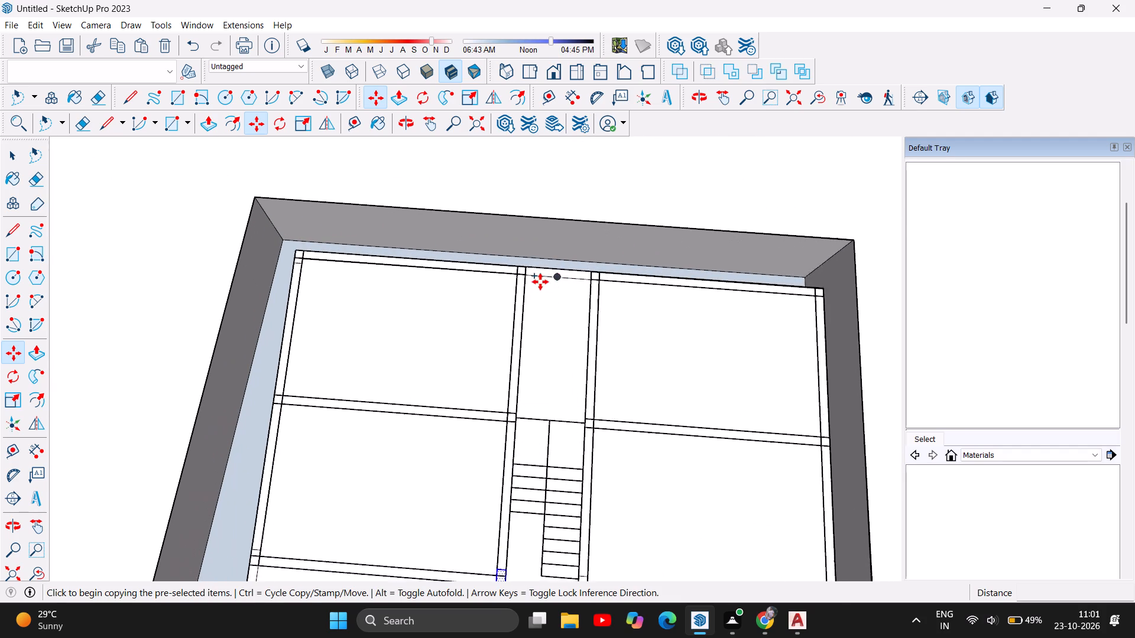
scroll(540, 282, up, 1)
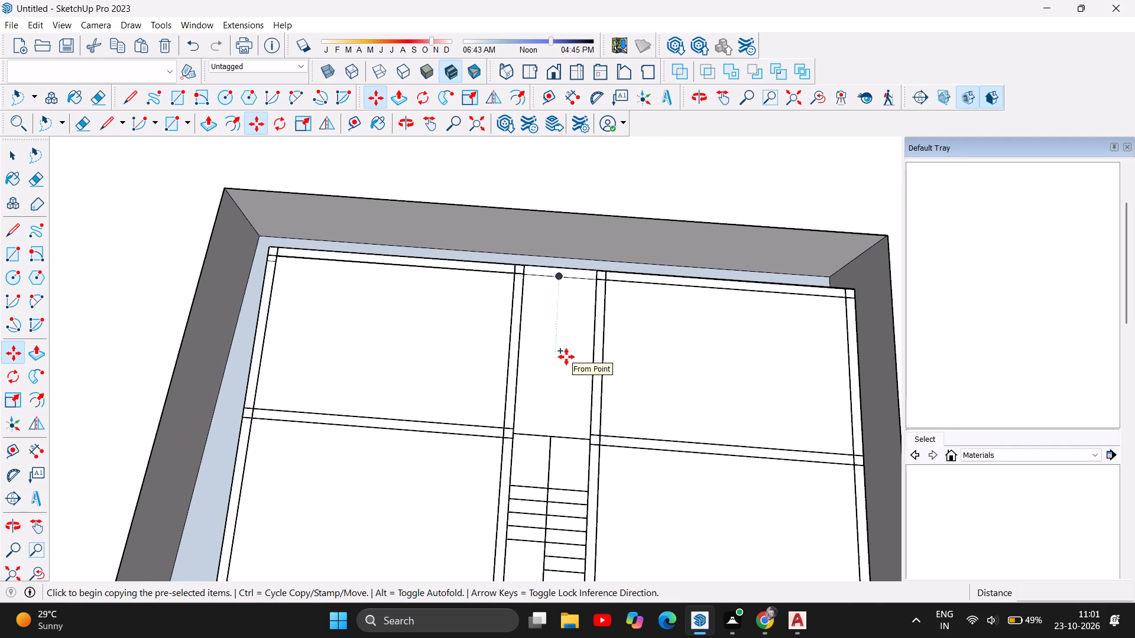
key(ctrl+v)
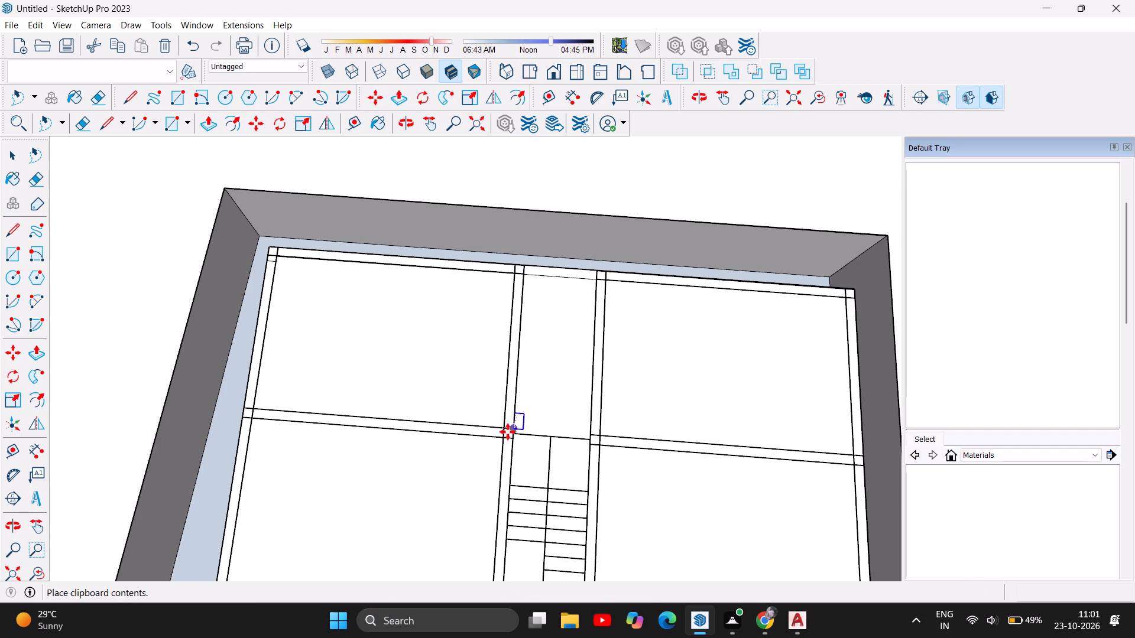
scroll(508, 432, up, 5)
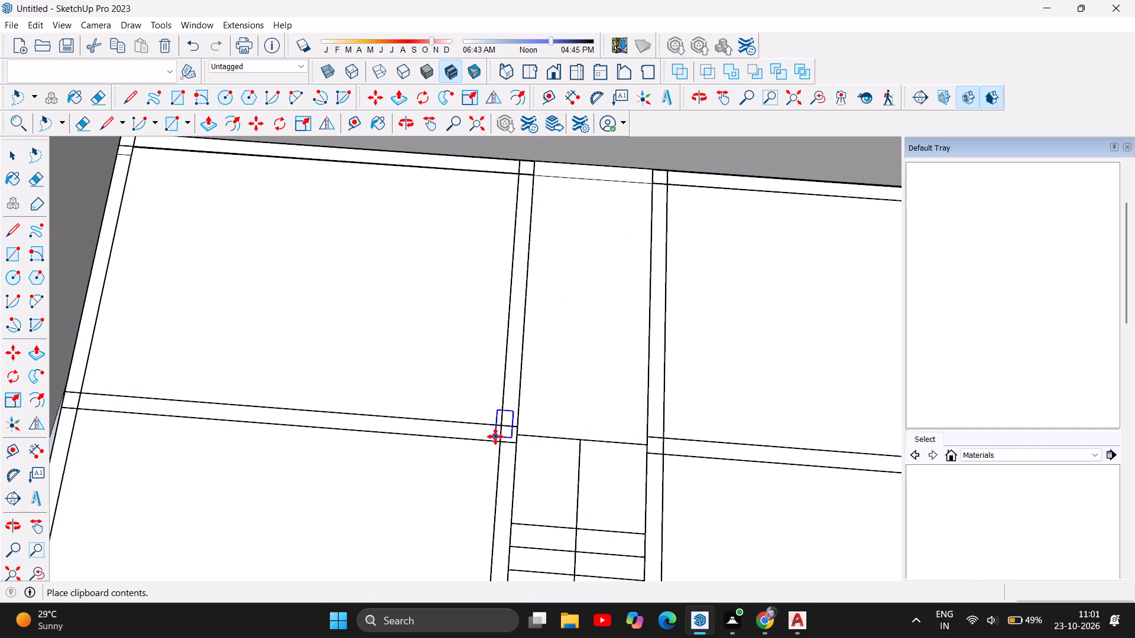
click(502, 439)
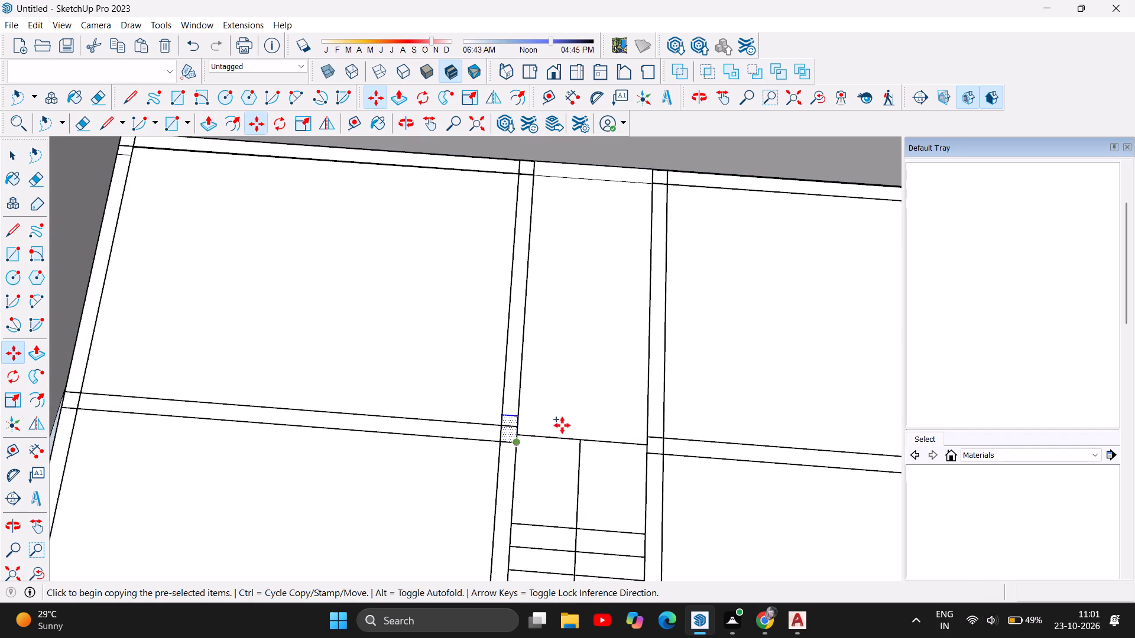
key(ctrl+v)
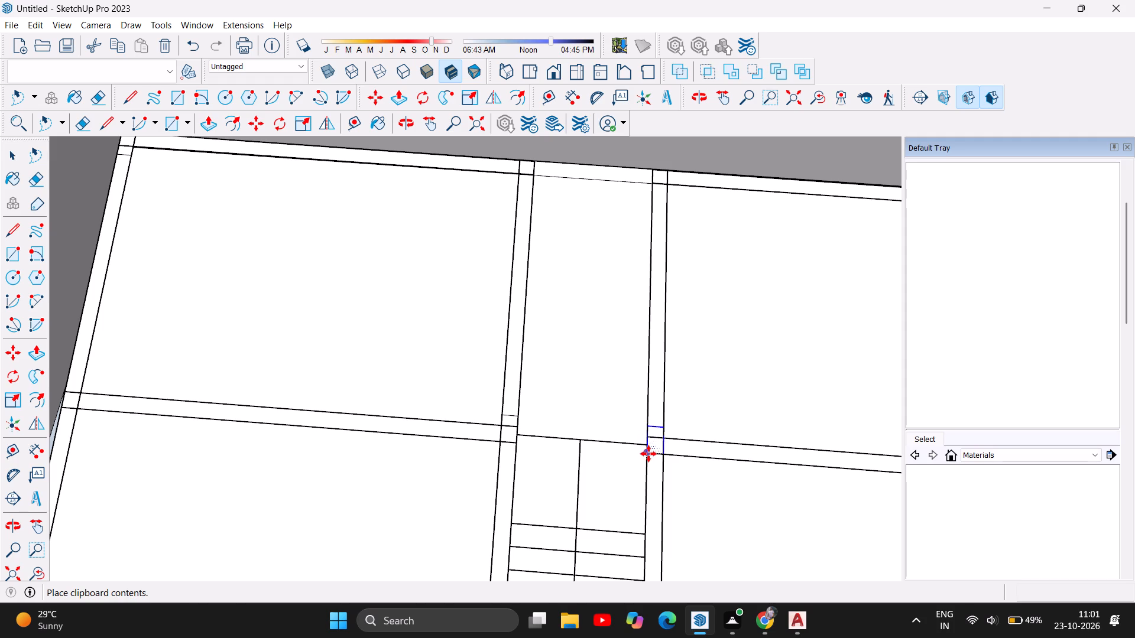
click(648, 454)
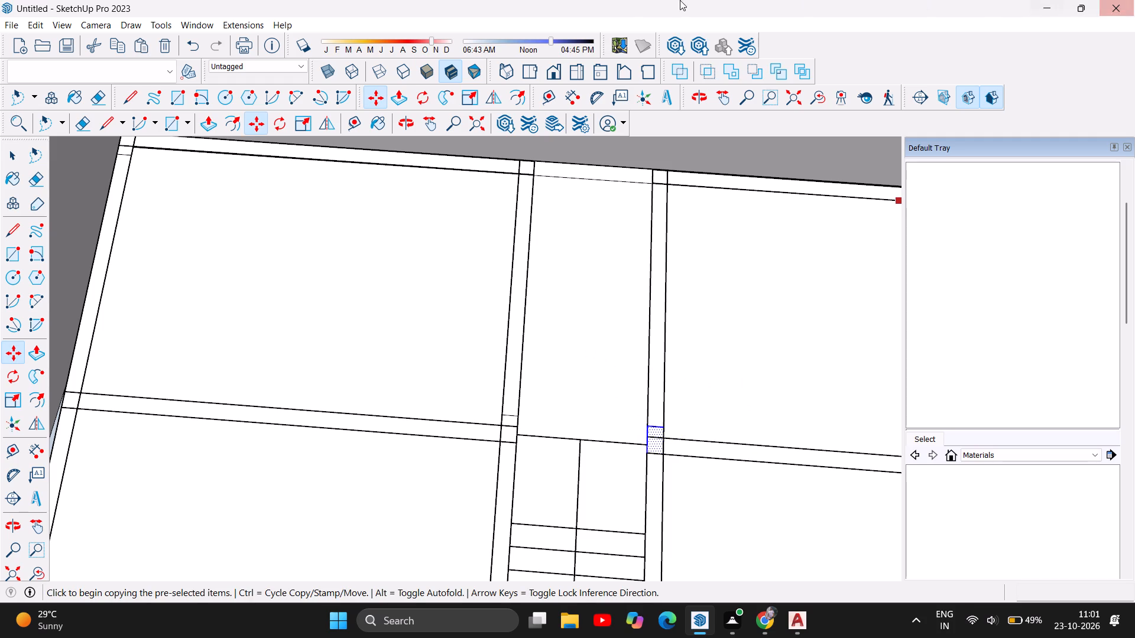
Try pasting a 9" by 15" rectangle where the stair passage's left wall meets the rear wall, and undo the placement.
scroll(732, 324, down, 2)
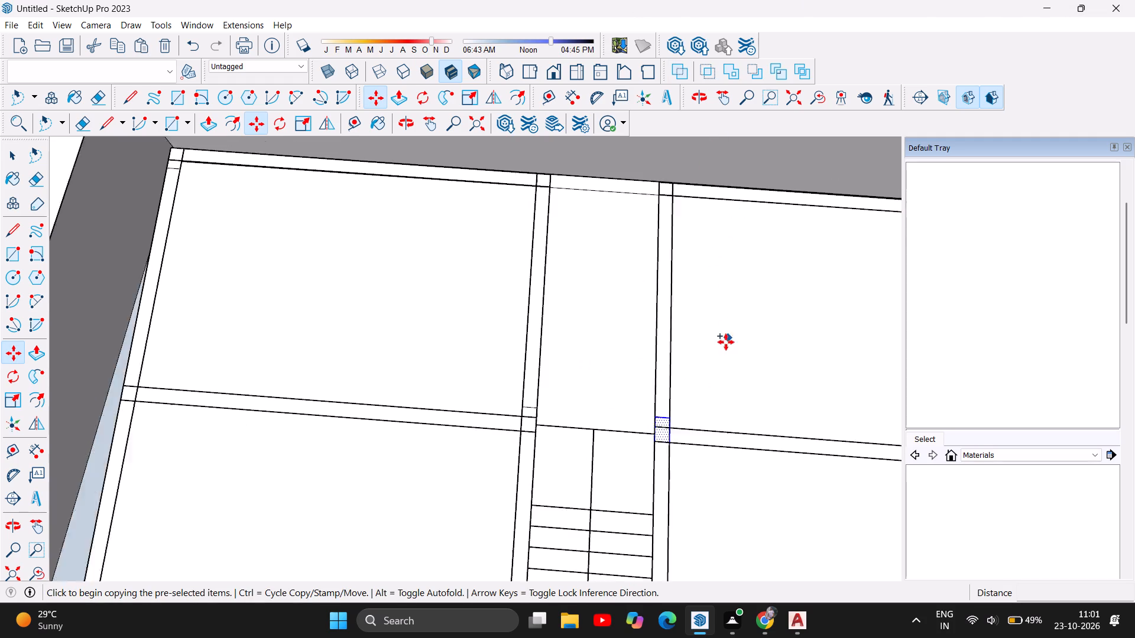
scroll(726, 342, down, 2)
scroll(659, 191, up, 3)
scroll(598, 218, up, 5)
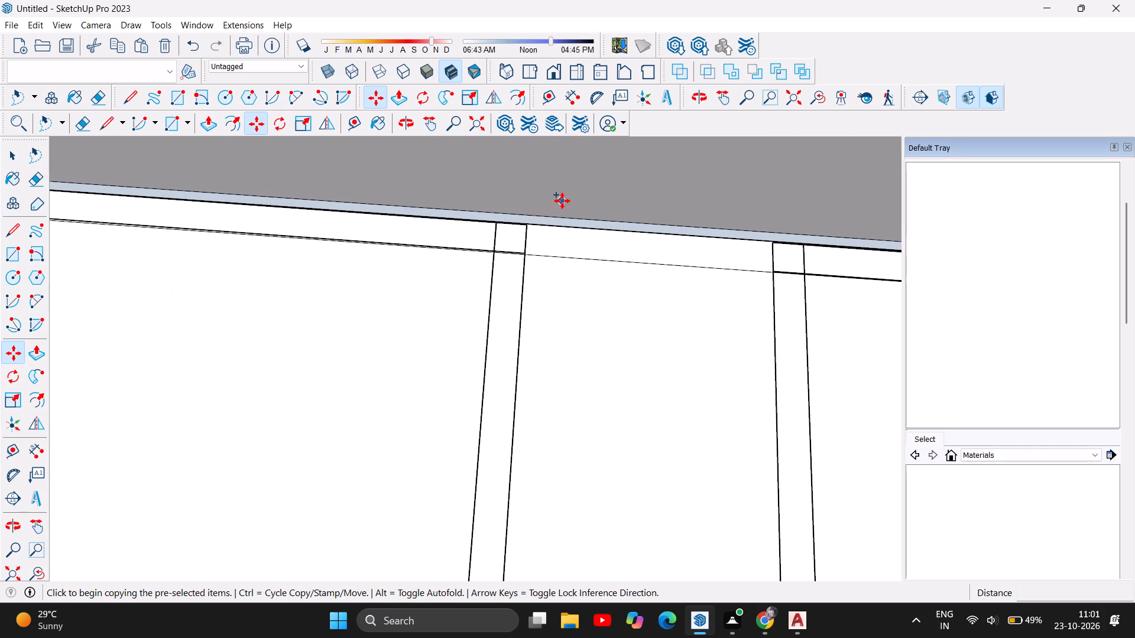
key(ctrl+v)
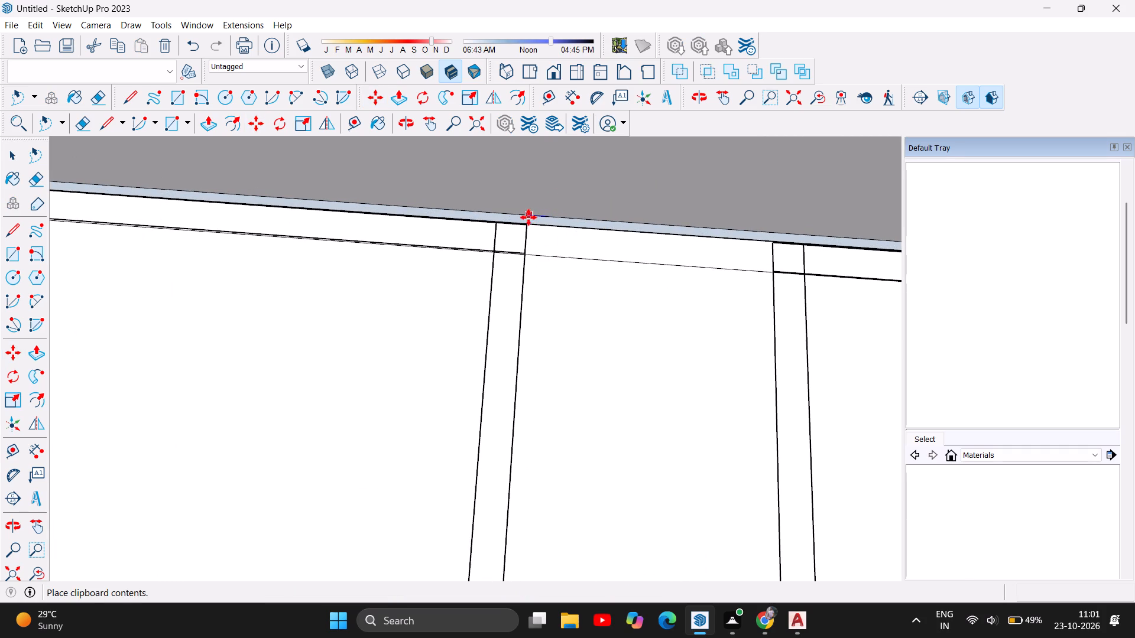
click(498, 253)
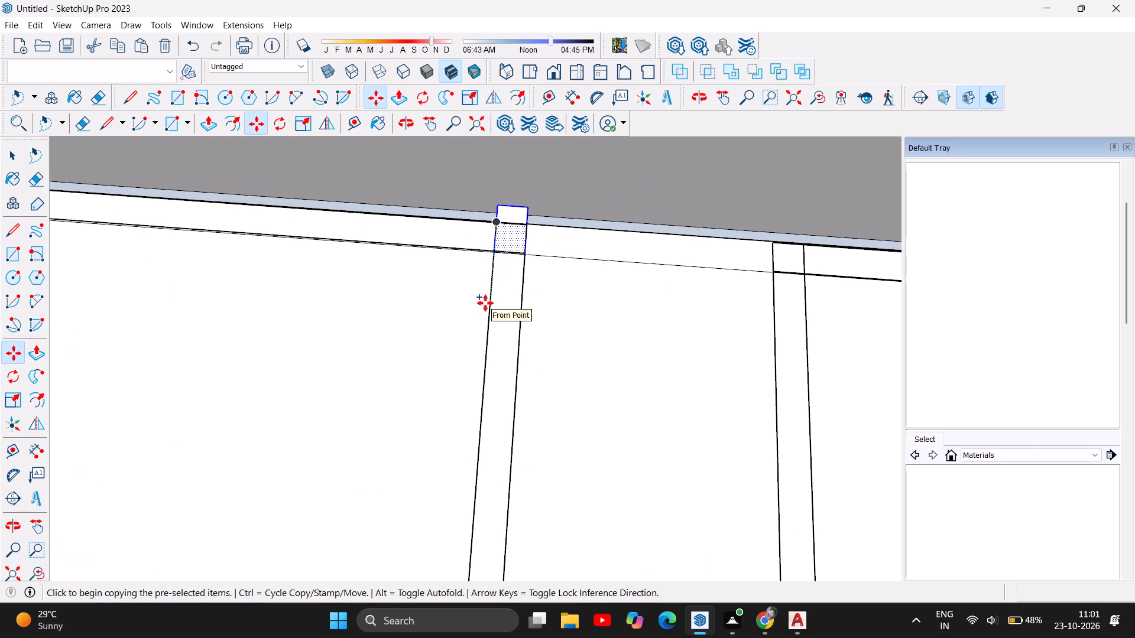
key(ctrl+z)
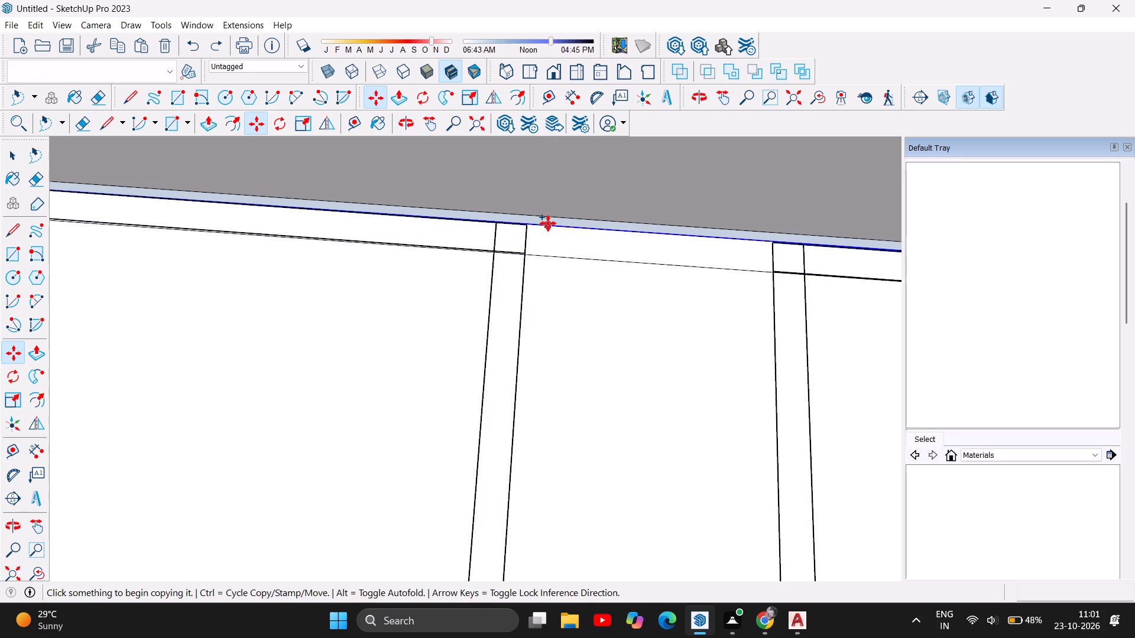
Paste upright 9" by 15" rectangles at the rear ends of the stair passage's left and right walls, within the wall lines.
key(ctrl+v)
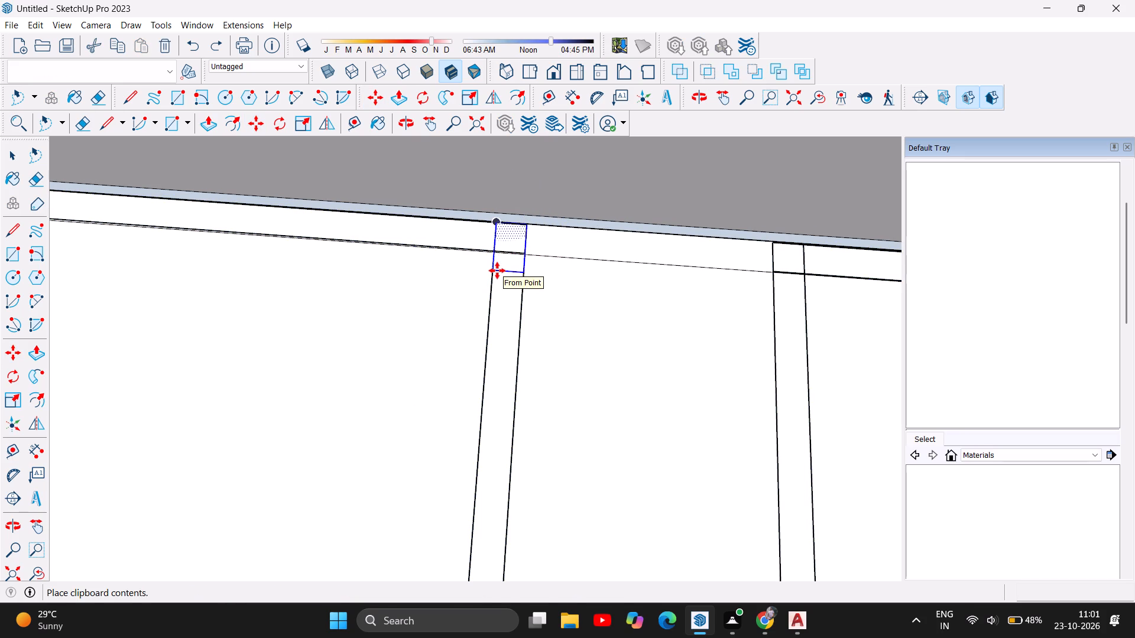
click(497, 271)
scroll(492, 361, down, 5)
scroll(759, 326, up, 4)
scroll(715, 295, up, 5)
key(ctrl+v)
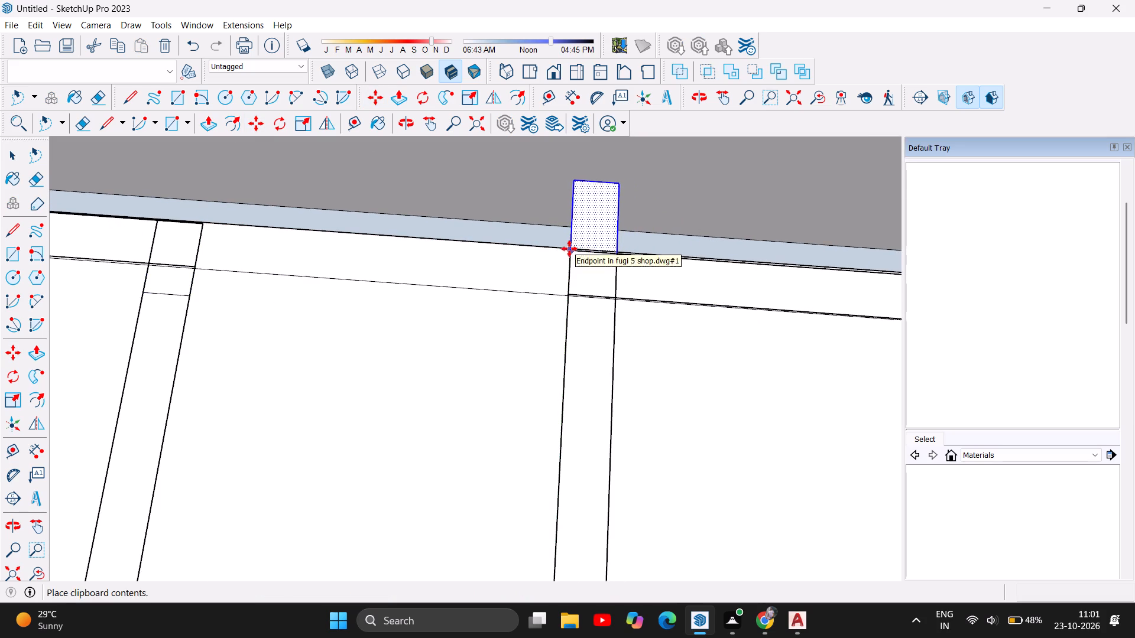
click(563, 323)
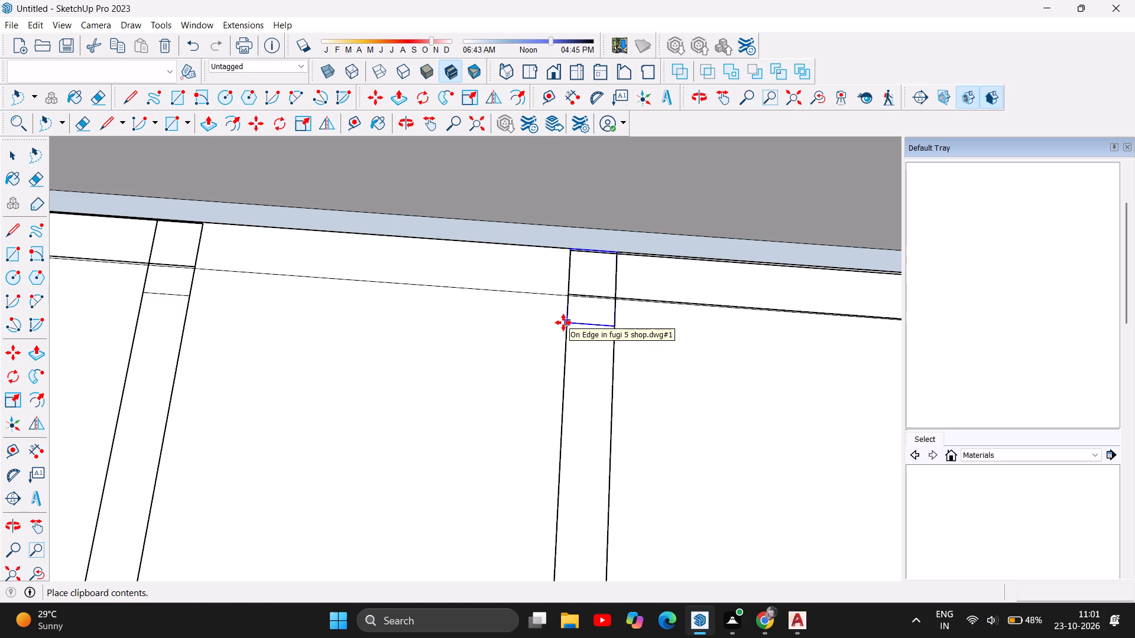
Paste an upright 9" by 15" rectangle at the building's rear right wall corner.
scroll(735, 402, down, 6)
scroll(339, 269, up, 1)
scroll(365, 279, down, 6)
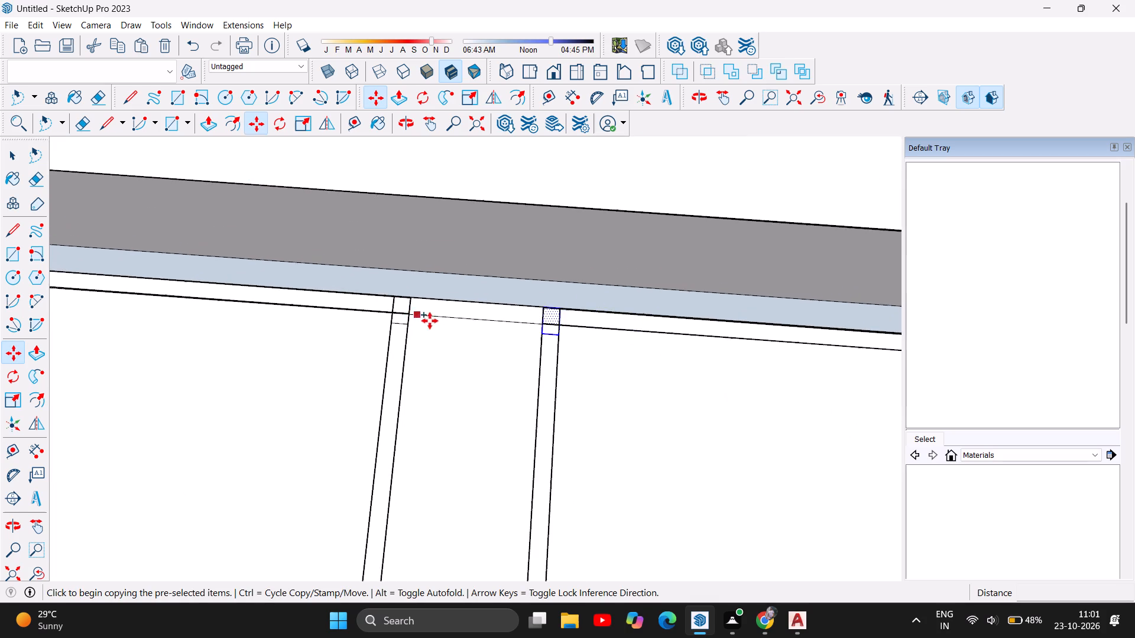
scroll(493, 313, down, 11)
scroll(686, 343, up, 4)
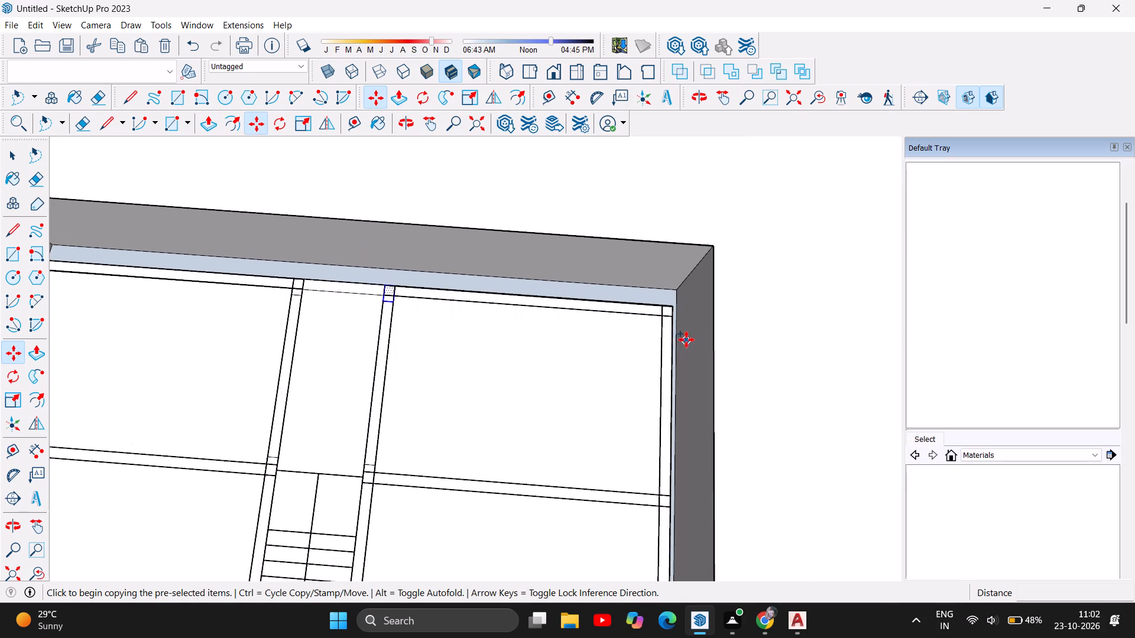
scroll(686, 340, up, 6)
key(ctrl+v)
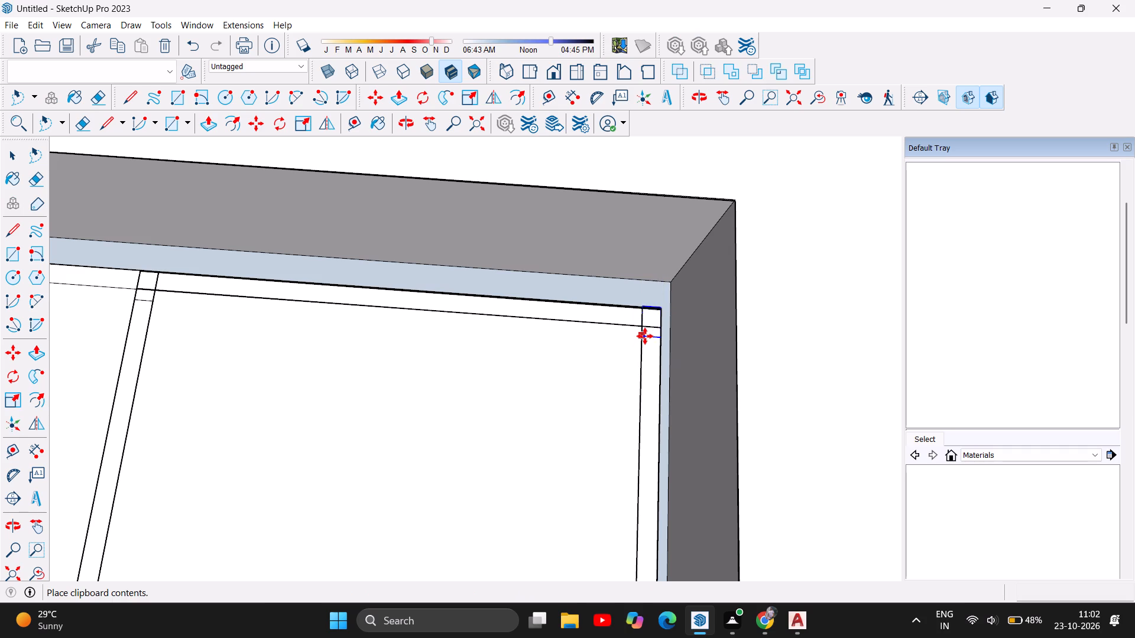
scroll(645, 336, up, 9)
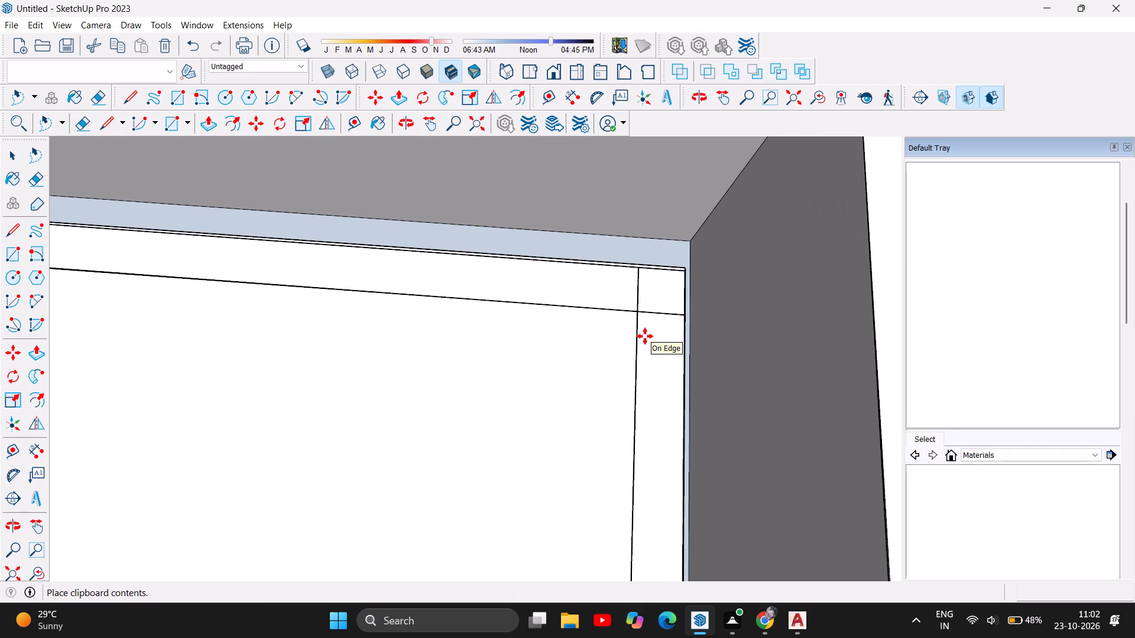
scroll(645, 336, up, 1)
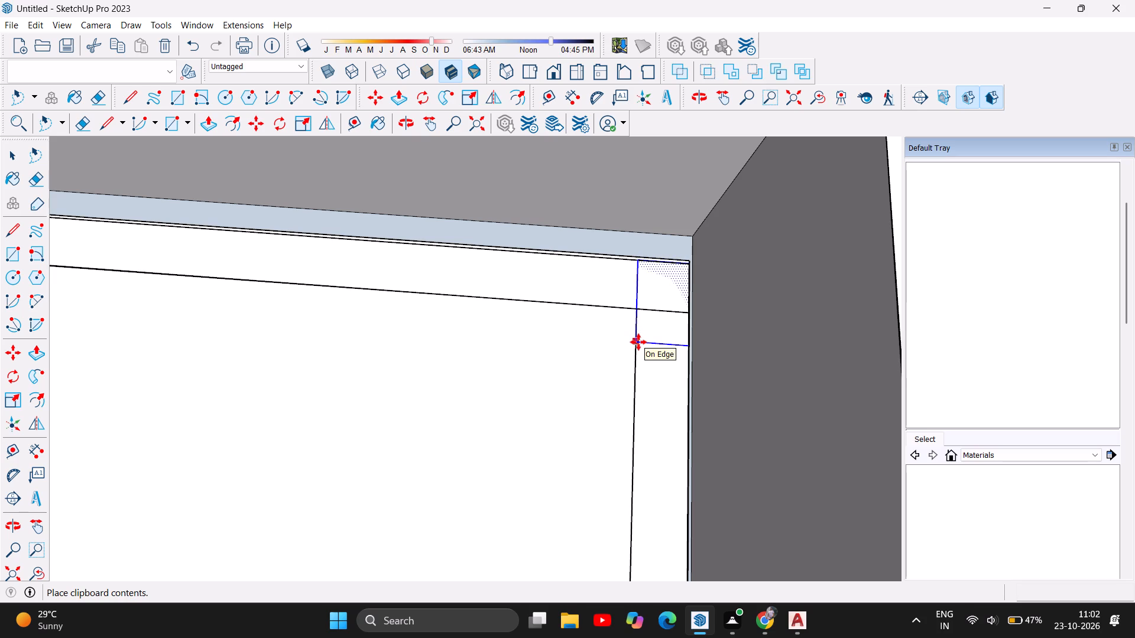
click(639, 340)
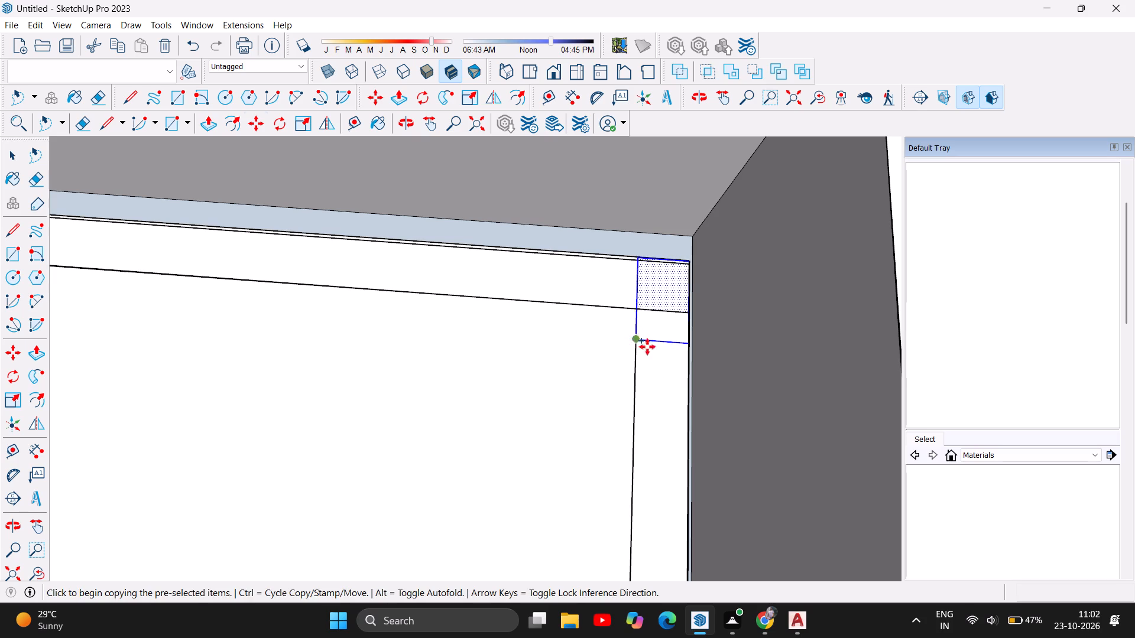
Paste an upright 9" by 15" rectangle on the right outer wall where the rear right rooms' front wall meets it.
scroll(670, 369, down, 4)
scroll(720, 351, down, 6)
scroll(786, 334, down, 5)
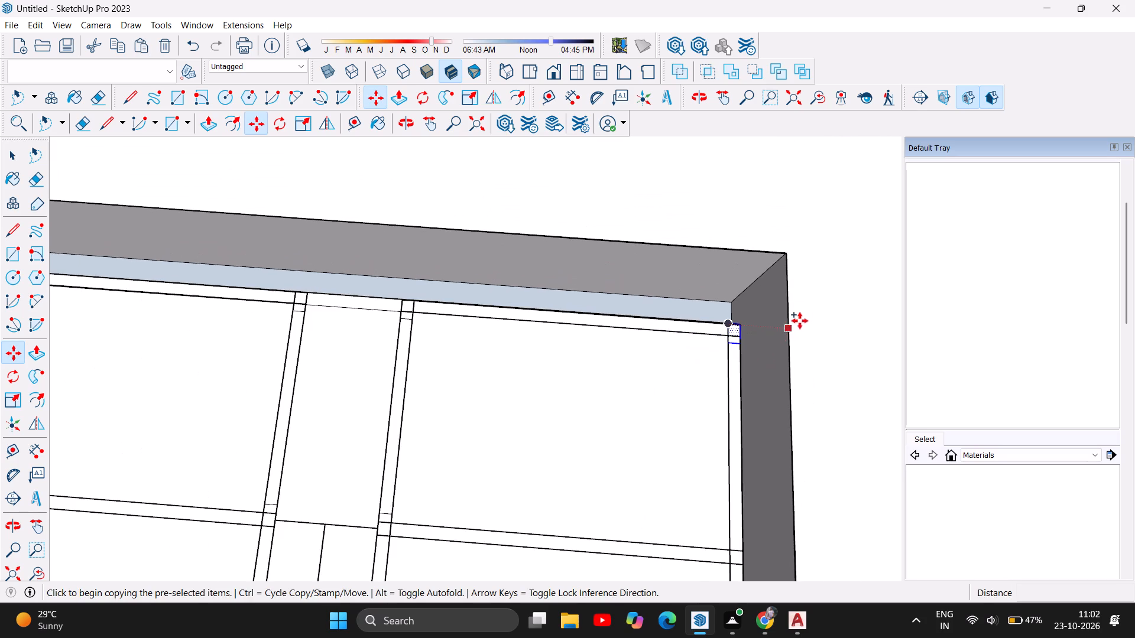
scroll(825, 301, down, 5)
scroll(853, 258, down, 5)
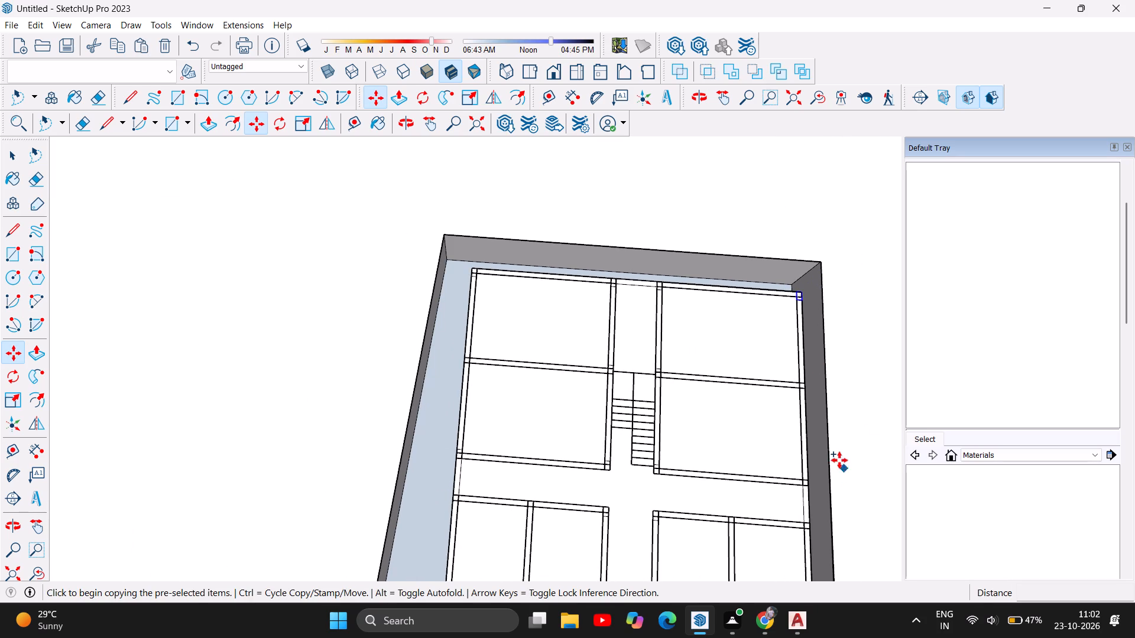
scroll(839, 460, up, 1)
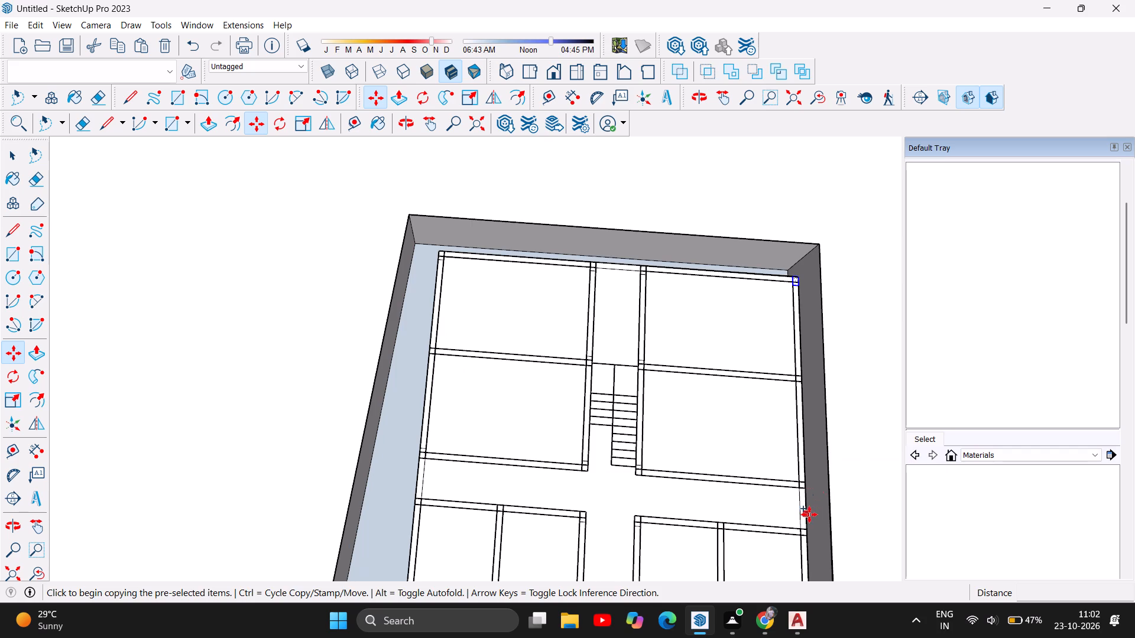
scroll(809, 515, up, 9)
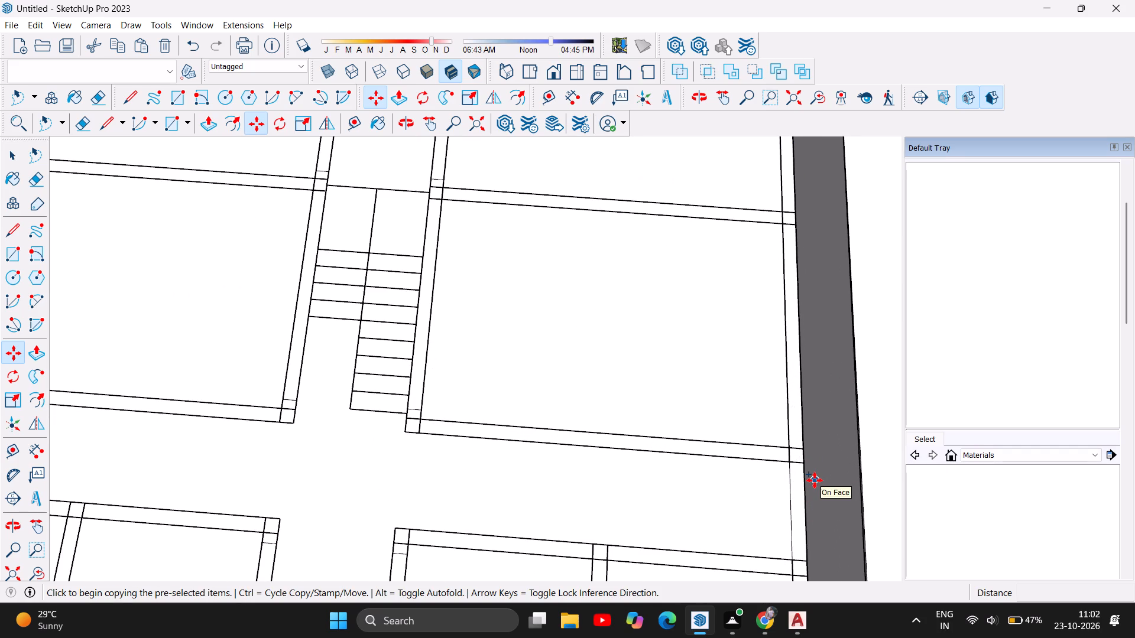
key(ctrl+v)
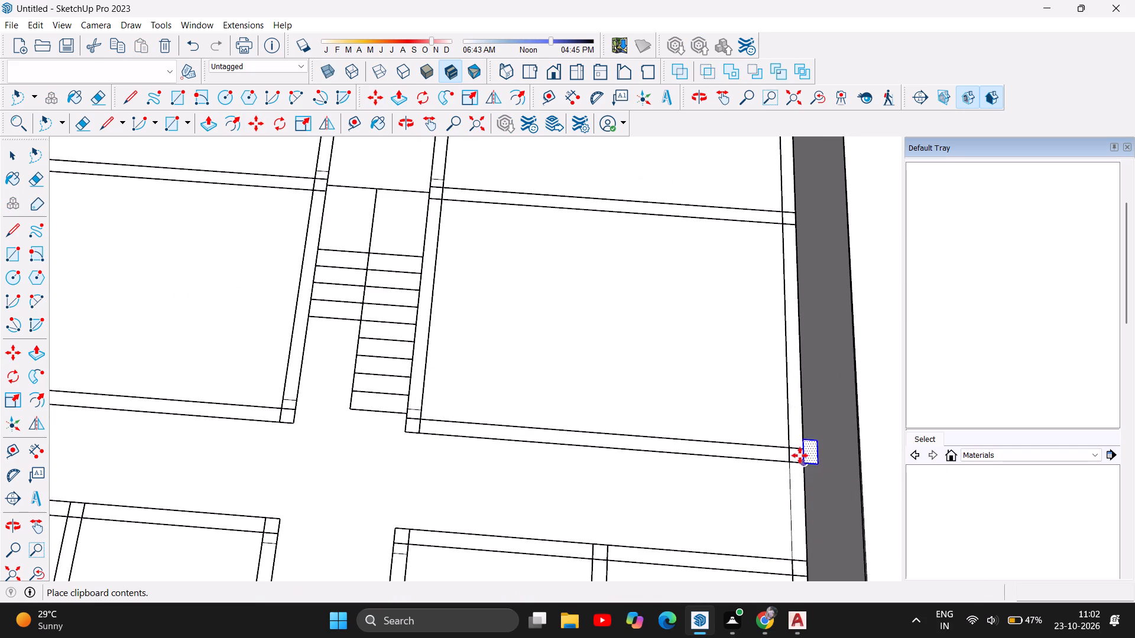
click(792, 454)
scroll(786, 515, down, 2)
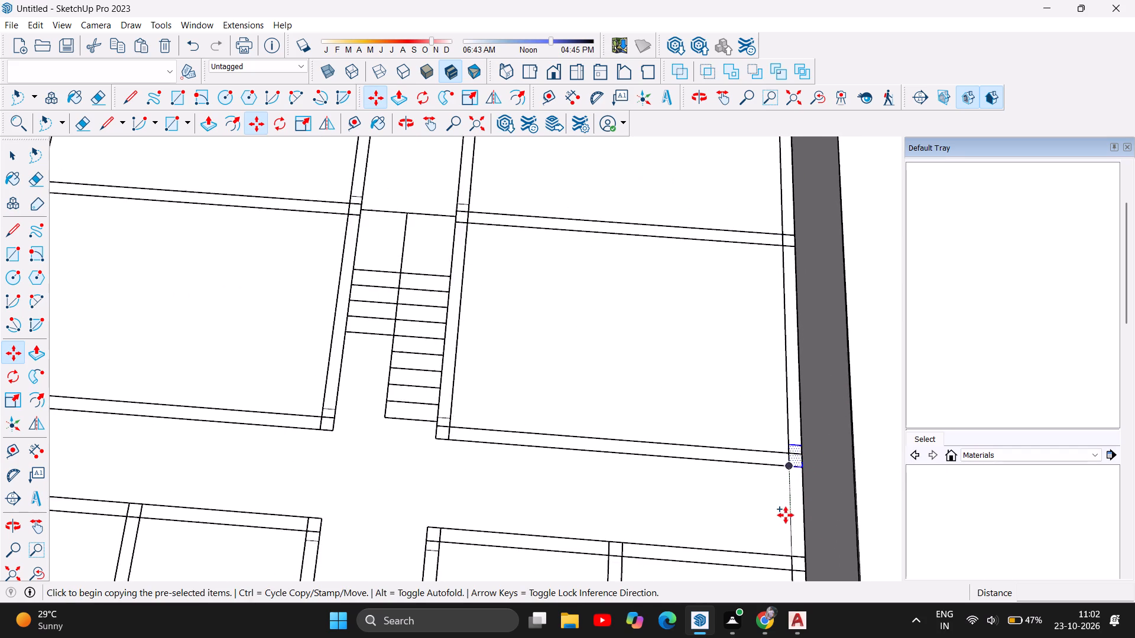
scroll(786, 515, down, 6)
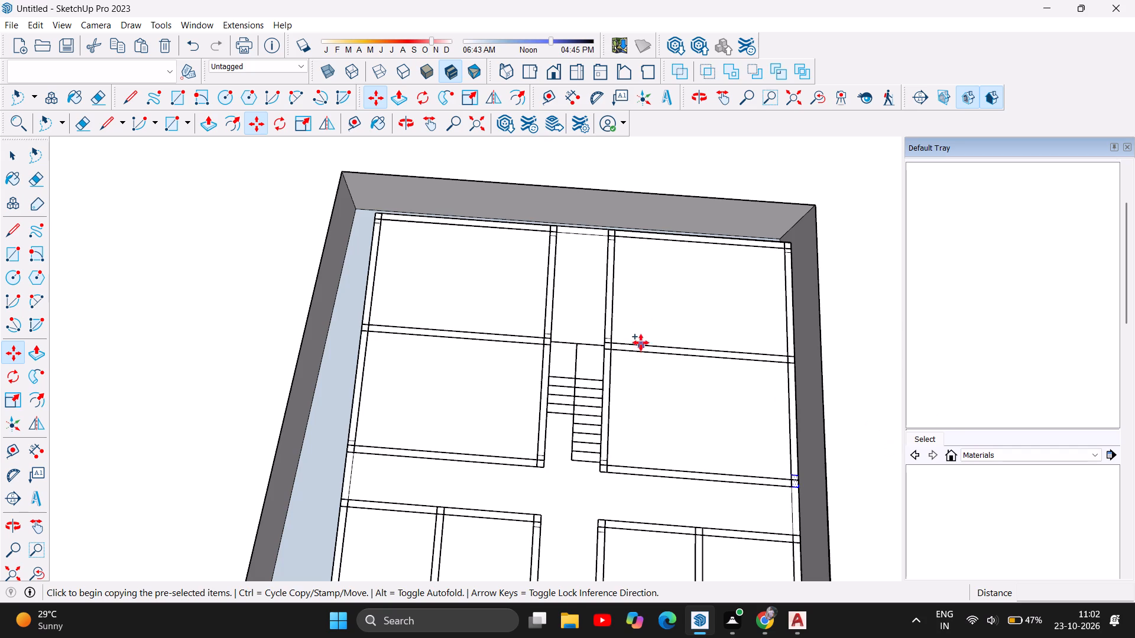
Paste an upright 9" by 15" rectangle on the left outer wall where the front left rooms' rear wall meets it.
scroll(666, 285, down, 7)
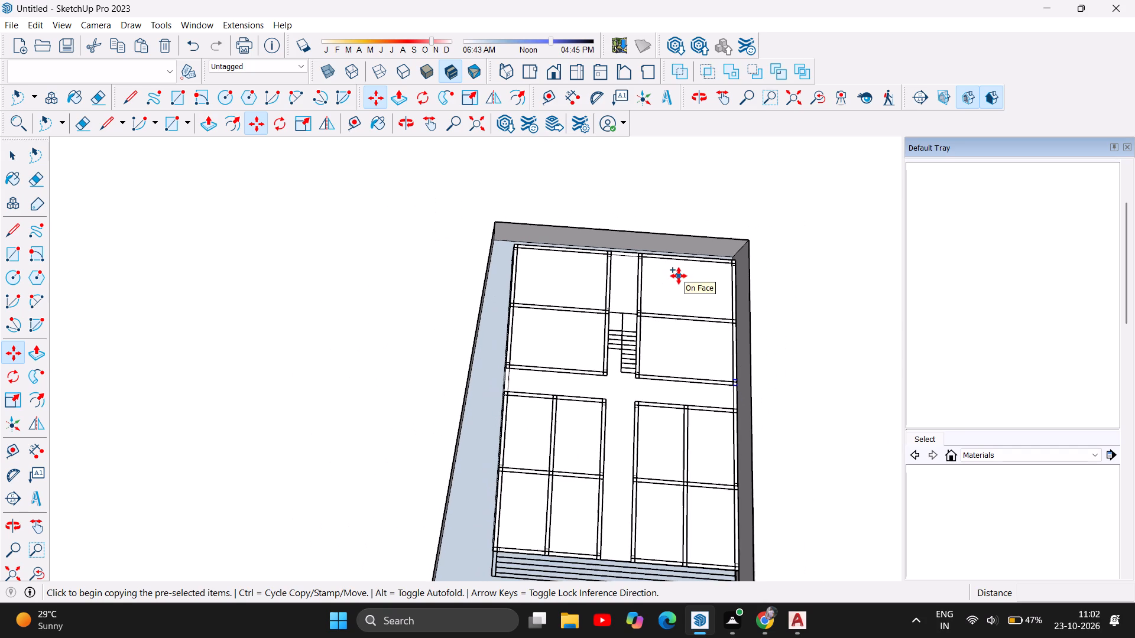
scroll(716, 346, up, 5)
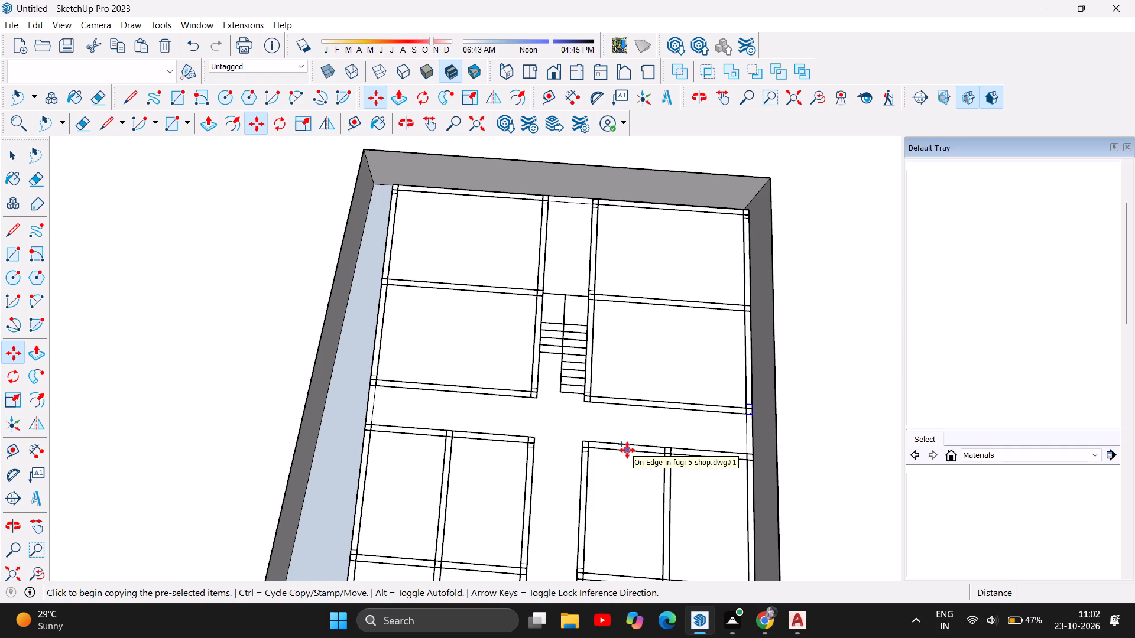
scroll(620, 314, down, 3)
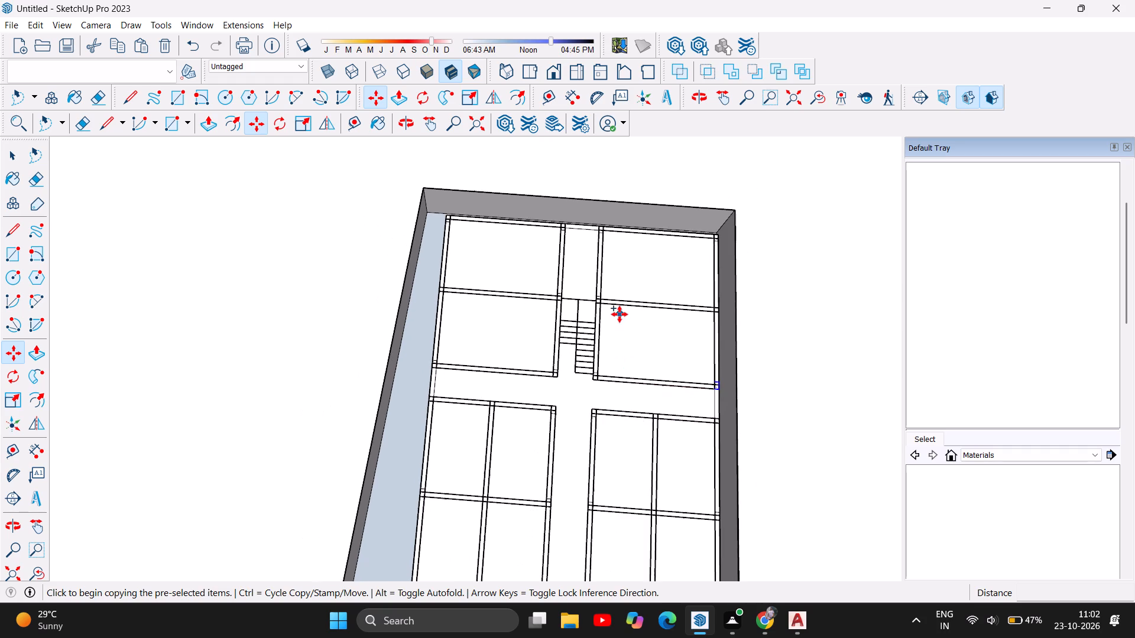
scroll(638, 301, down, 4)
scroll(570, 507, up, 4)
scroll(539, 293, up, 2)
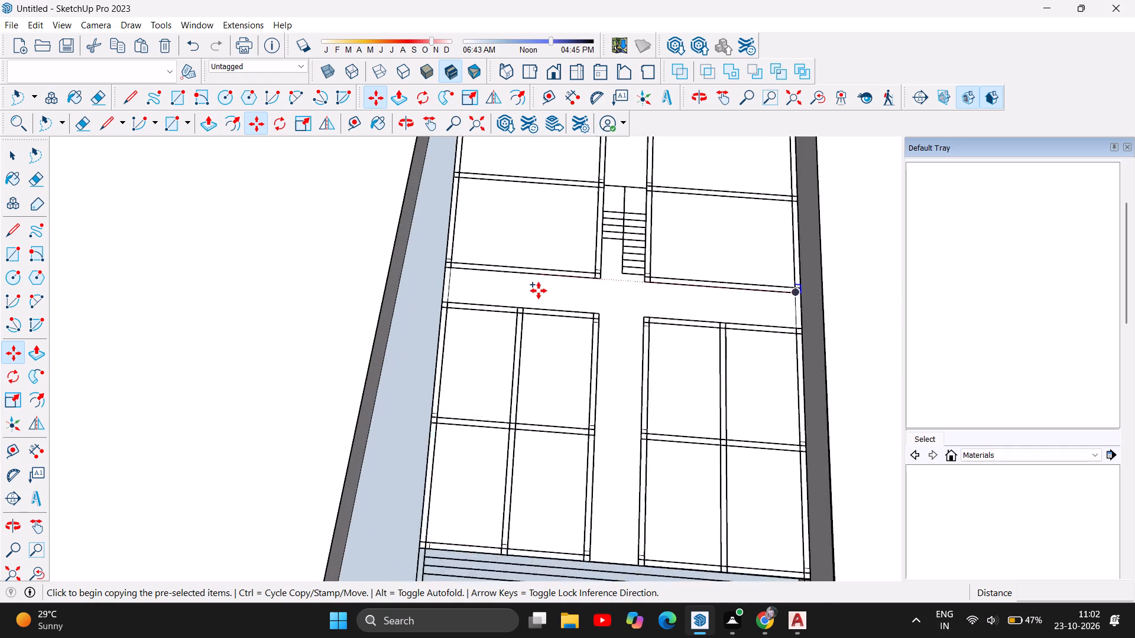
scroll(539, 291, up, 4)
scroll(546, 279, down, 4)
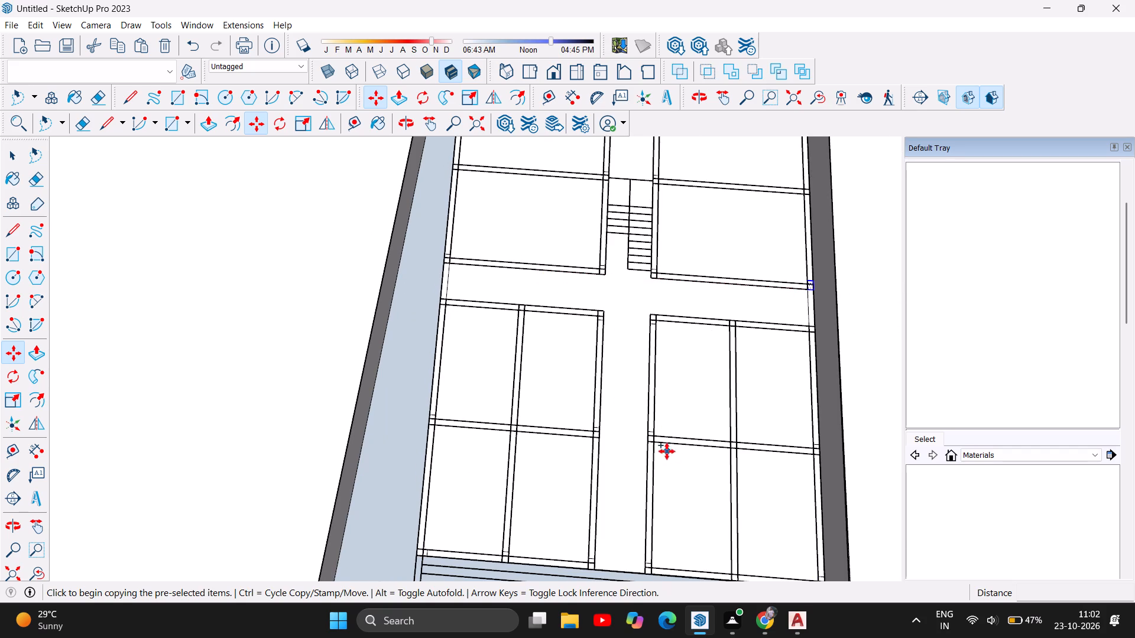
scroll(657, 461, up, 1)
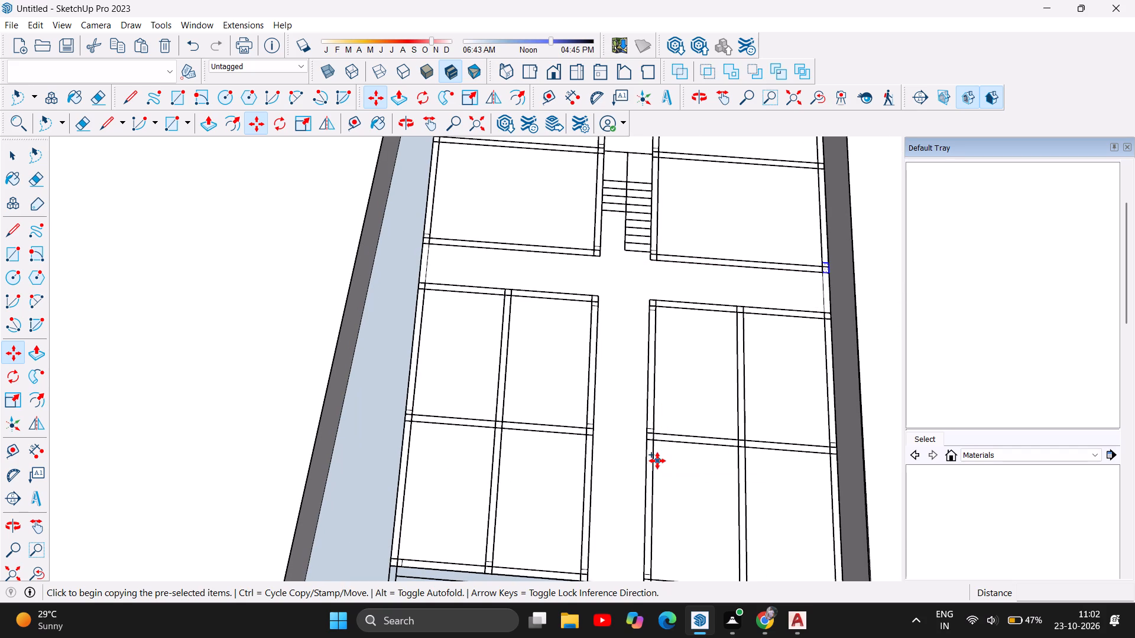
scroll(662, 457, up, 2)
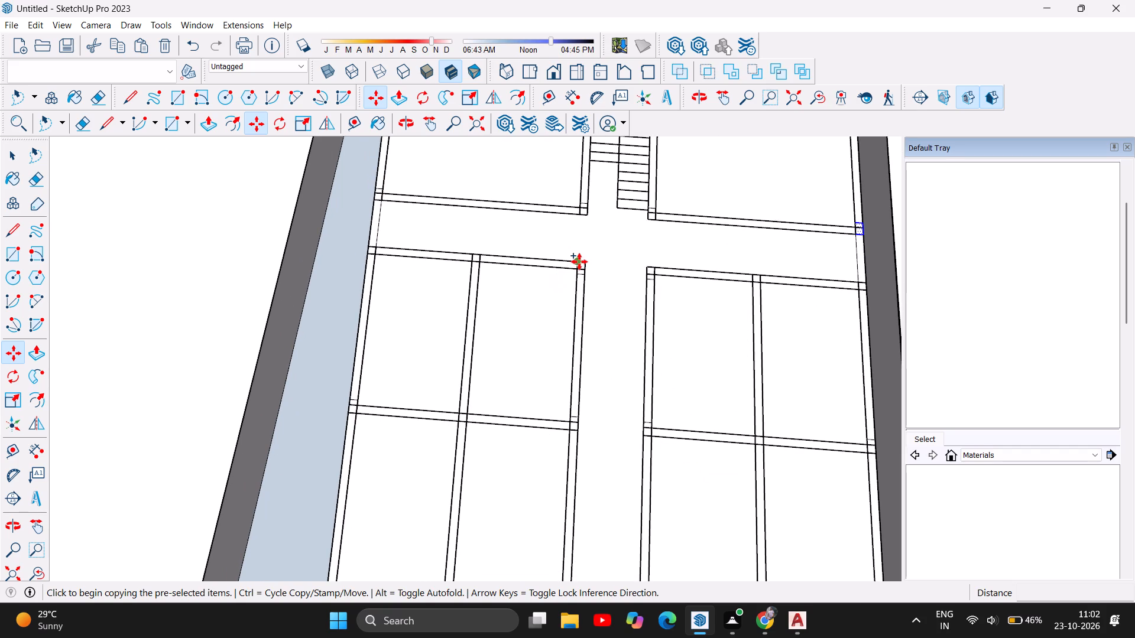
scroll(579, 262, up, 4)
scroll(709, 360, down, 3)
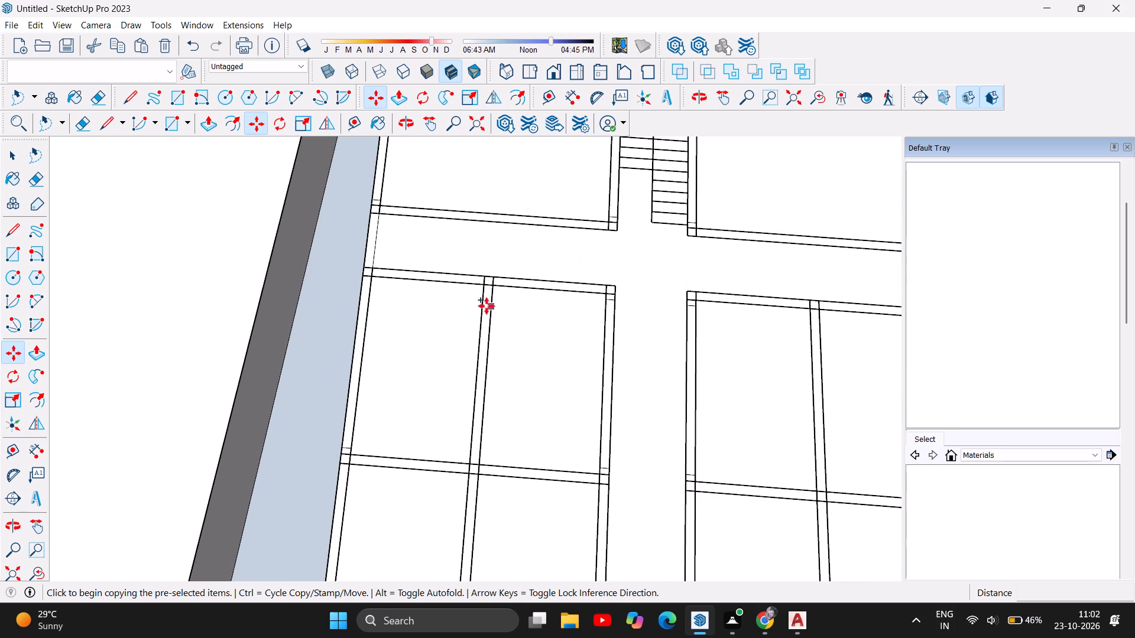
scroll(383, 250, up, 7)
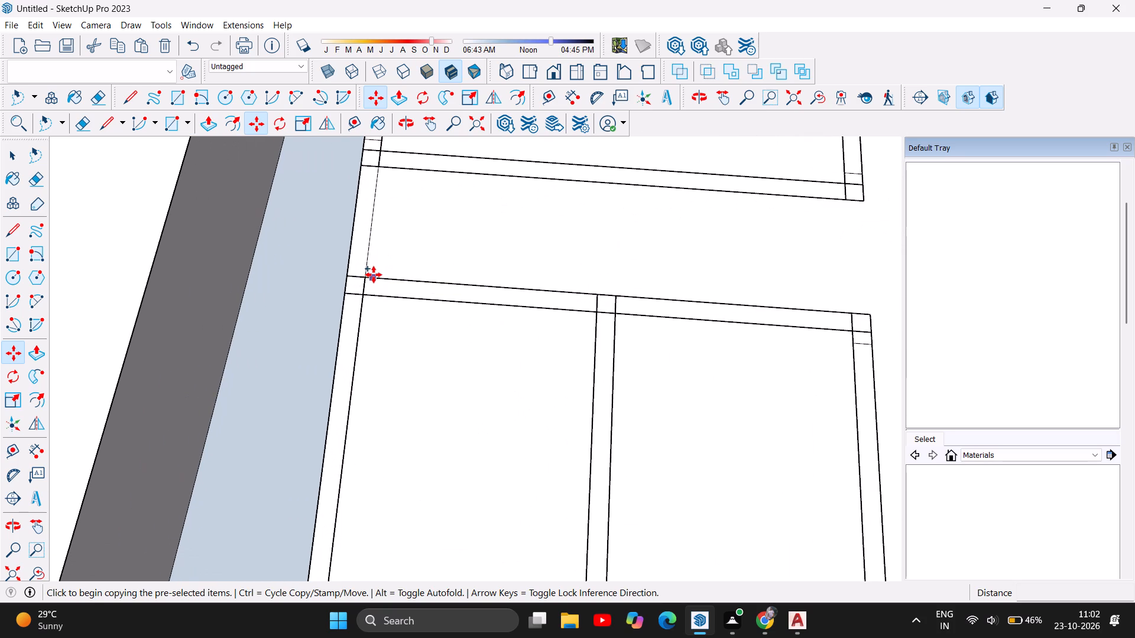
key(ctrl+v)
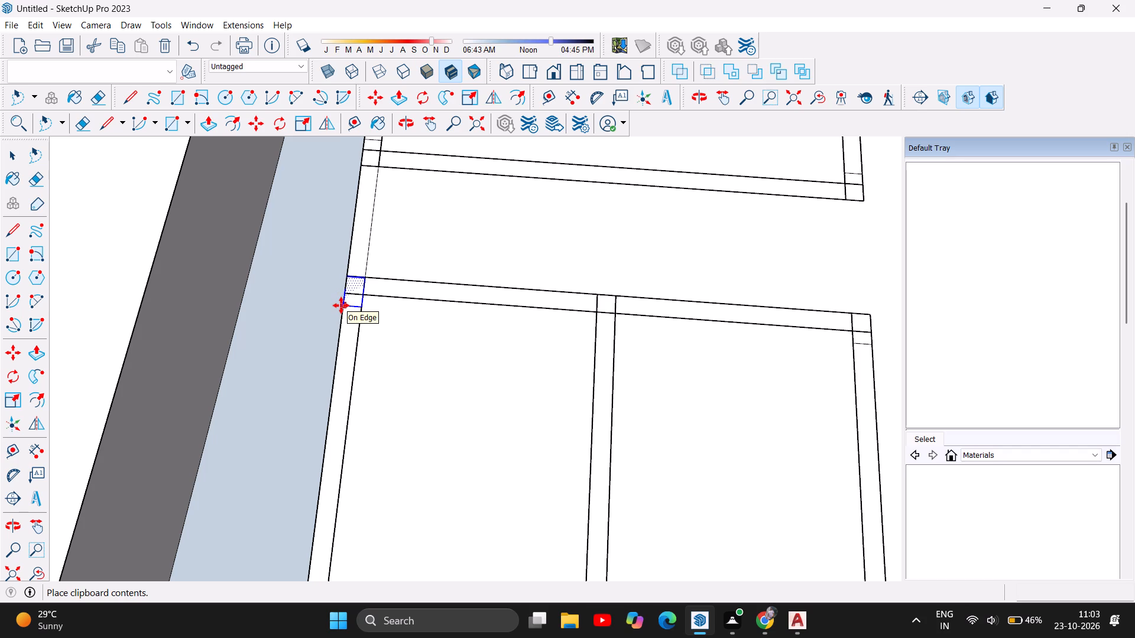
scroll(341, 305, up, 3)
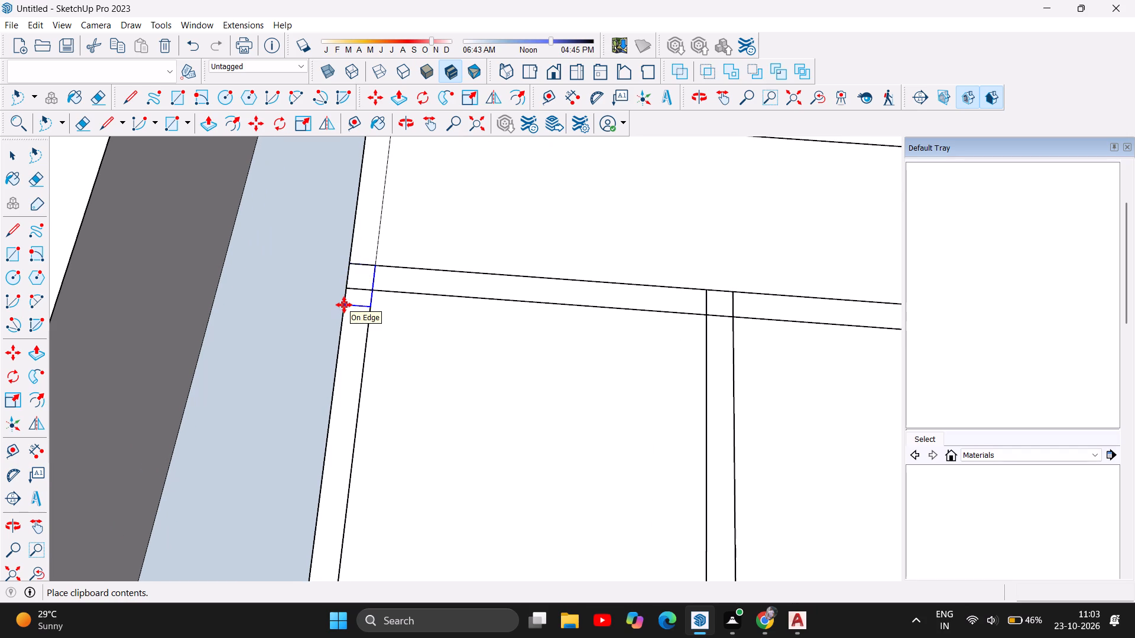
click(344, 305)
Paste an upright 9" by 15" rectangle on the right outer wall where the front right rooms' rear wall meets it.
scroll(352, 362, down, 14)
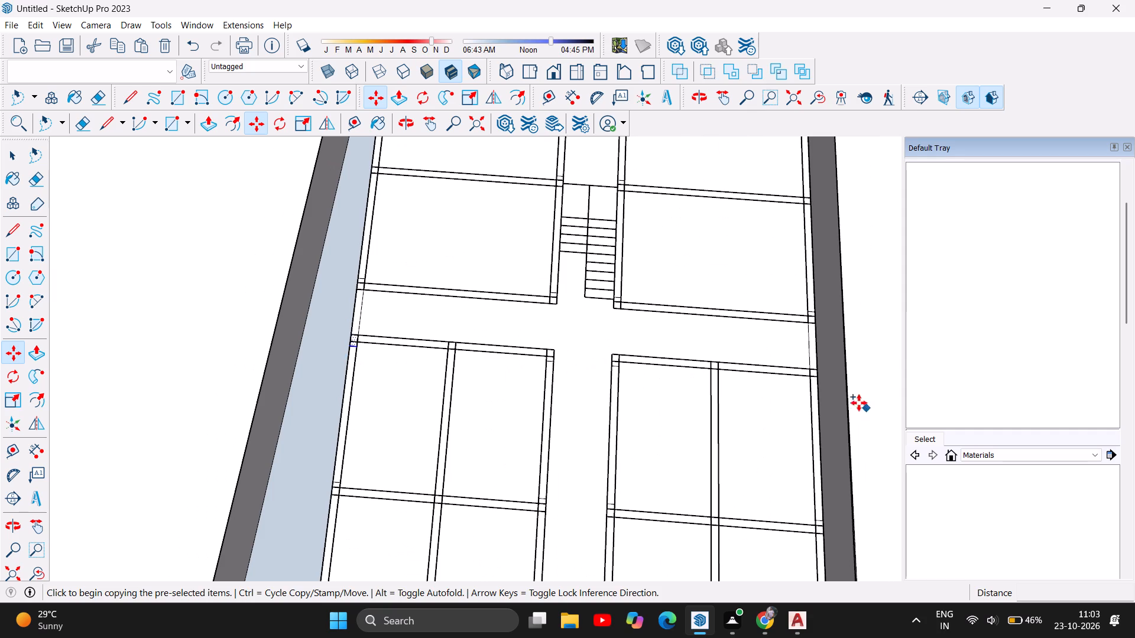
scroll(841, 383, up, 10)
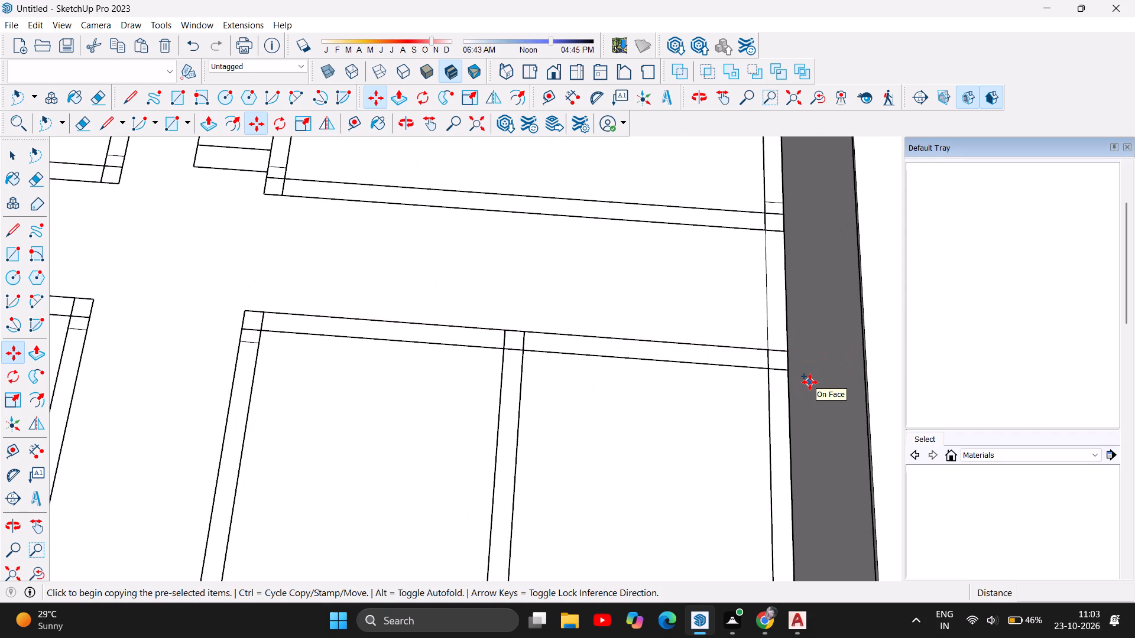
key(ctrl+v)
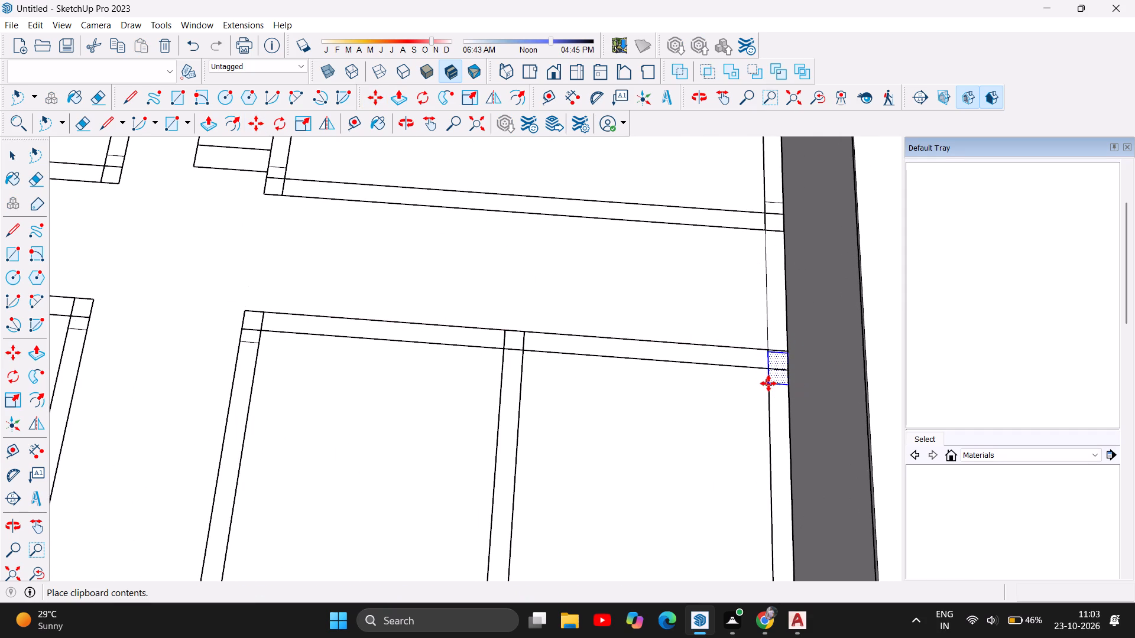
scroll(768, 379, up, 6)
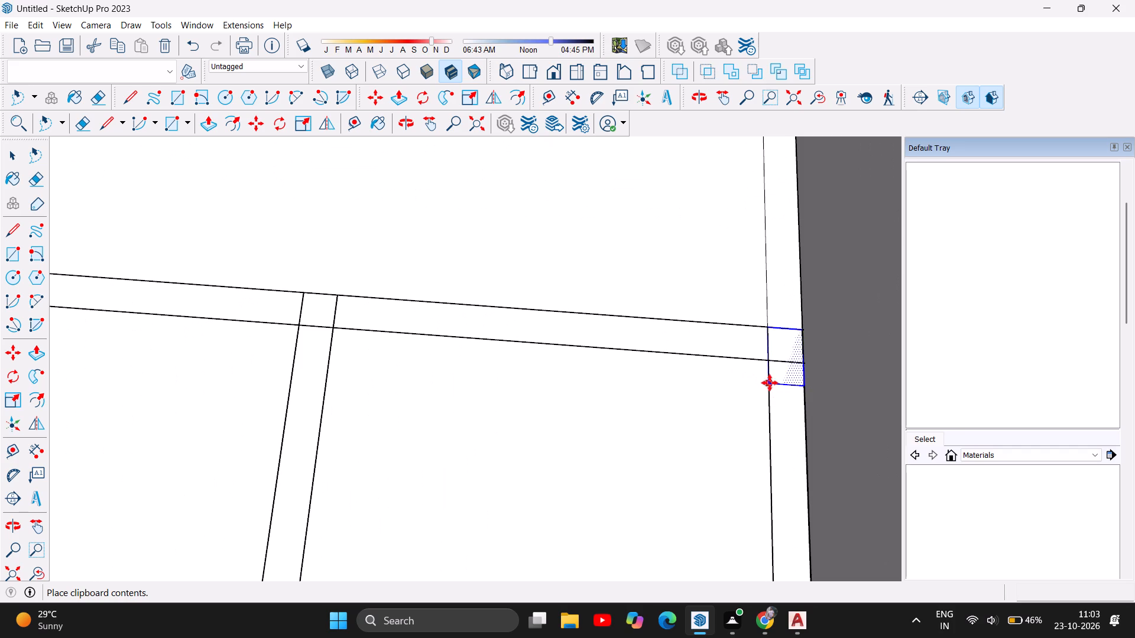
click(769, 383)
Examine the floor plan's wall corners and junctions to check the placement of the 9" by 15" rectangles.
scroll(777, 399, down, 4)
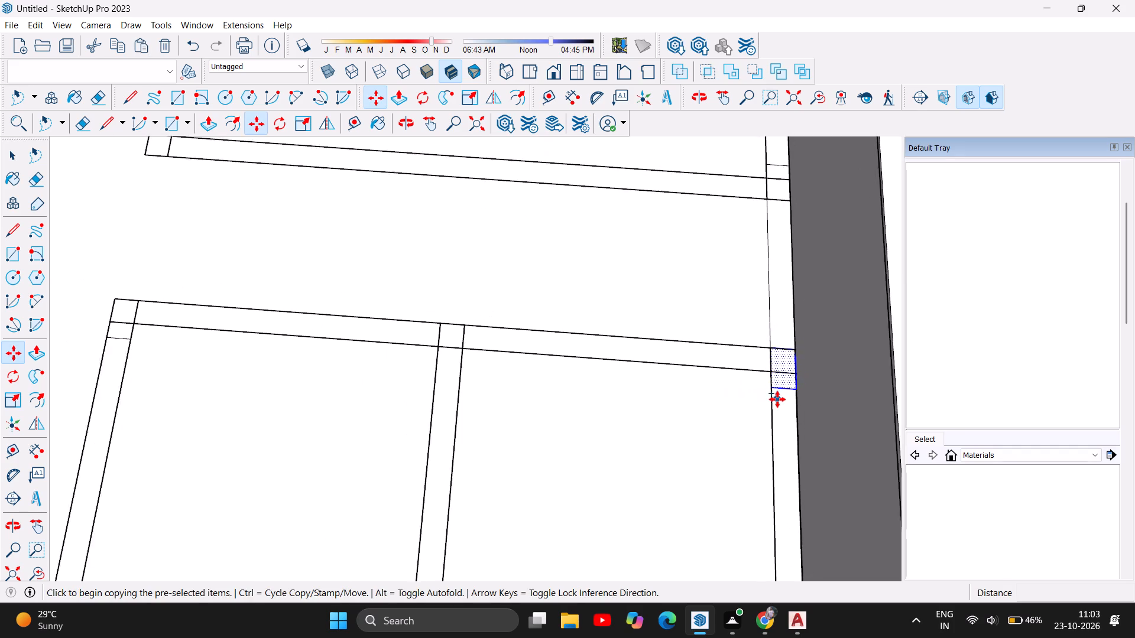
scroll(777, 399, down, 14)
scroll(635, 315, down, 1)
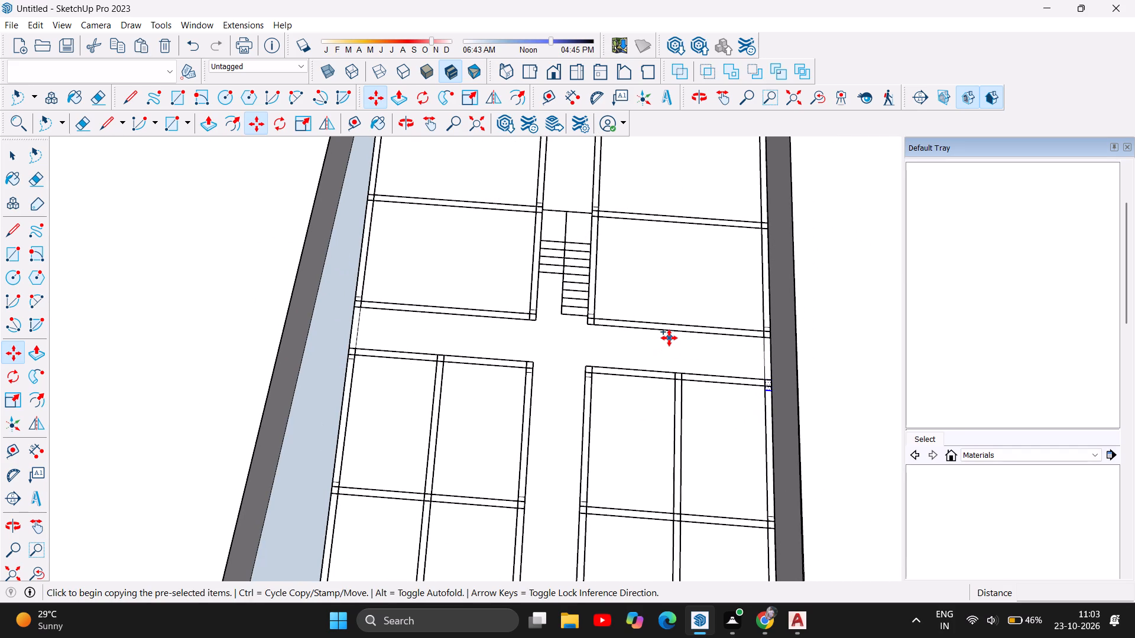
scroll(644, 320, down, 3)
scroll(650, 219, down, 1)
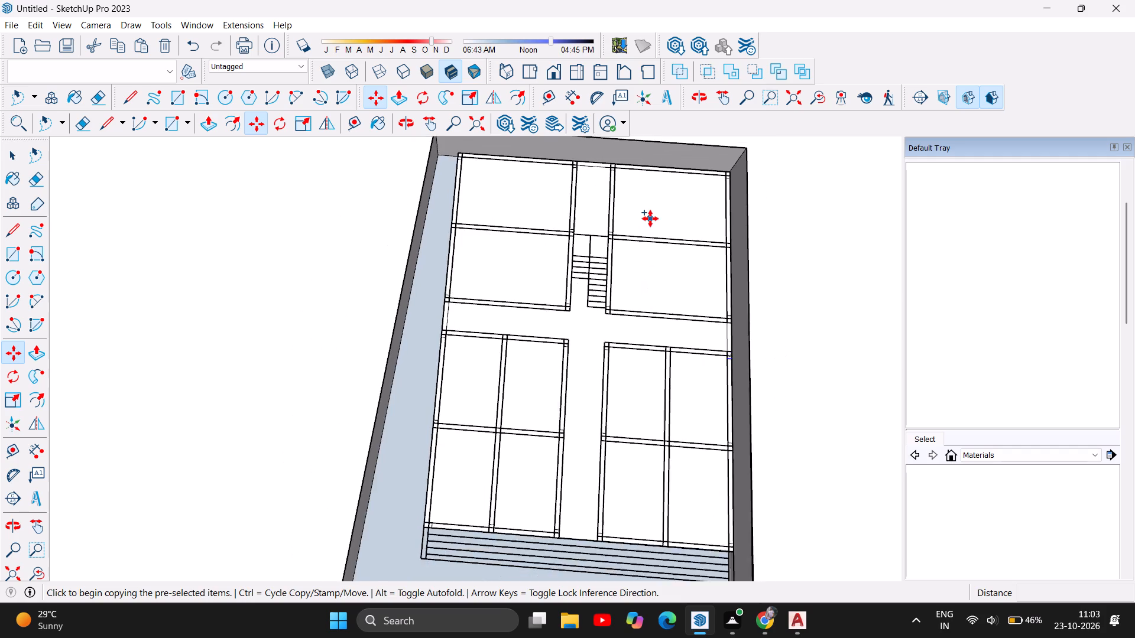
scroll(650, 219, down, 1)
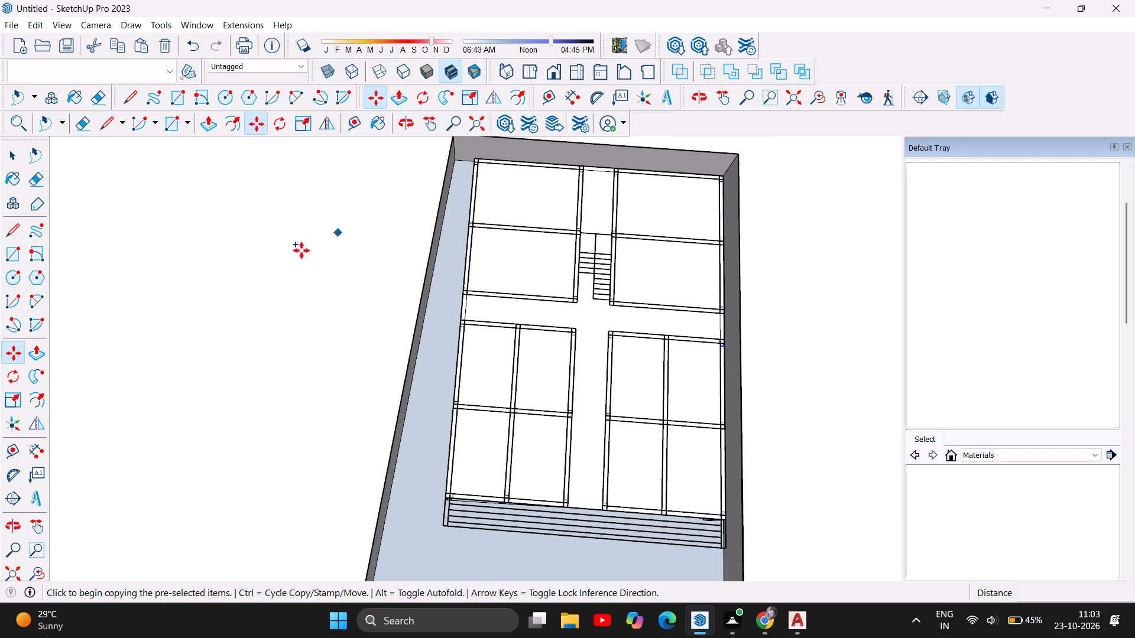
scroll(552, 168, up, 1)
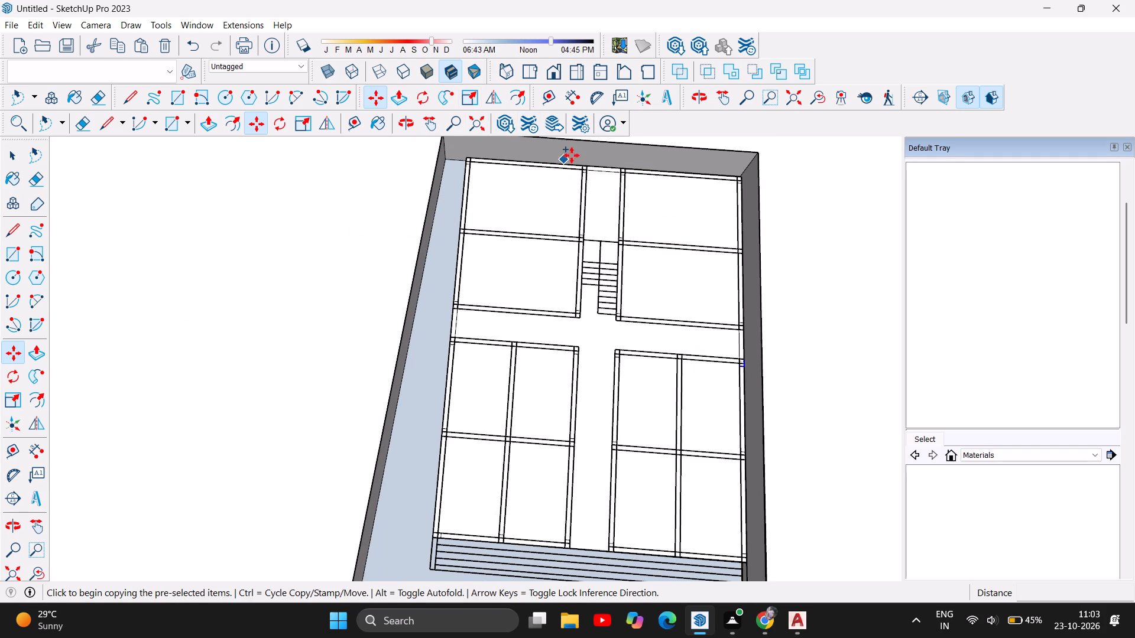
scroll(481, 206, up, 1)
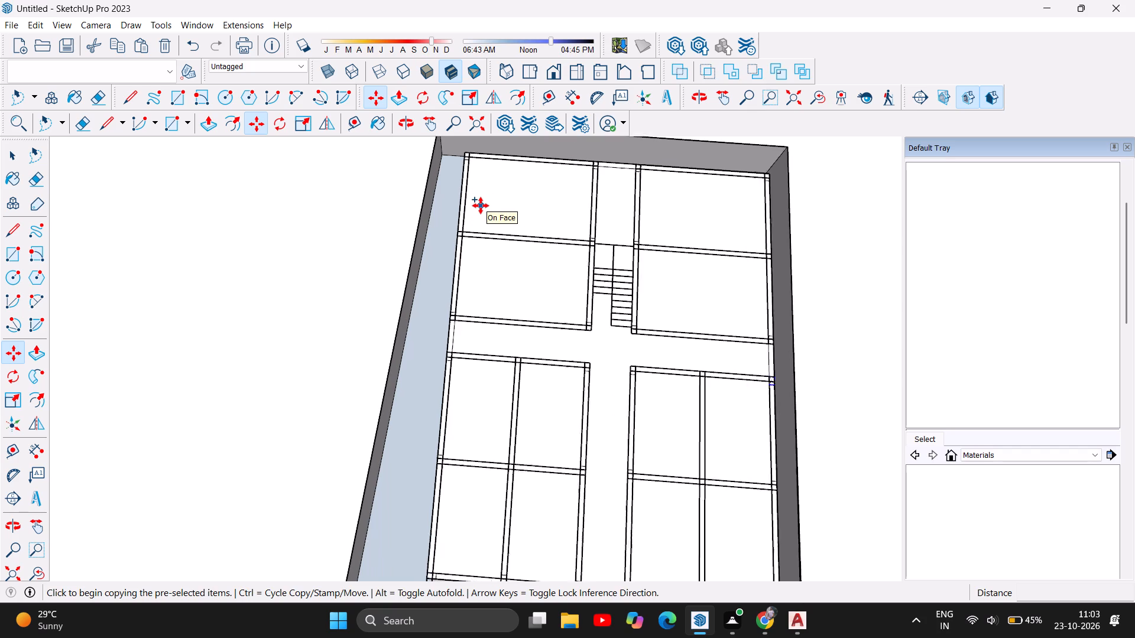
scroll(481, 206, up, 5)
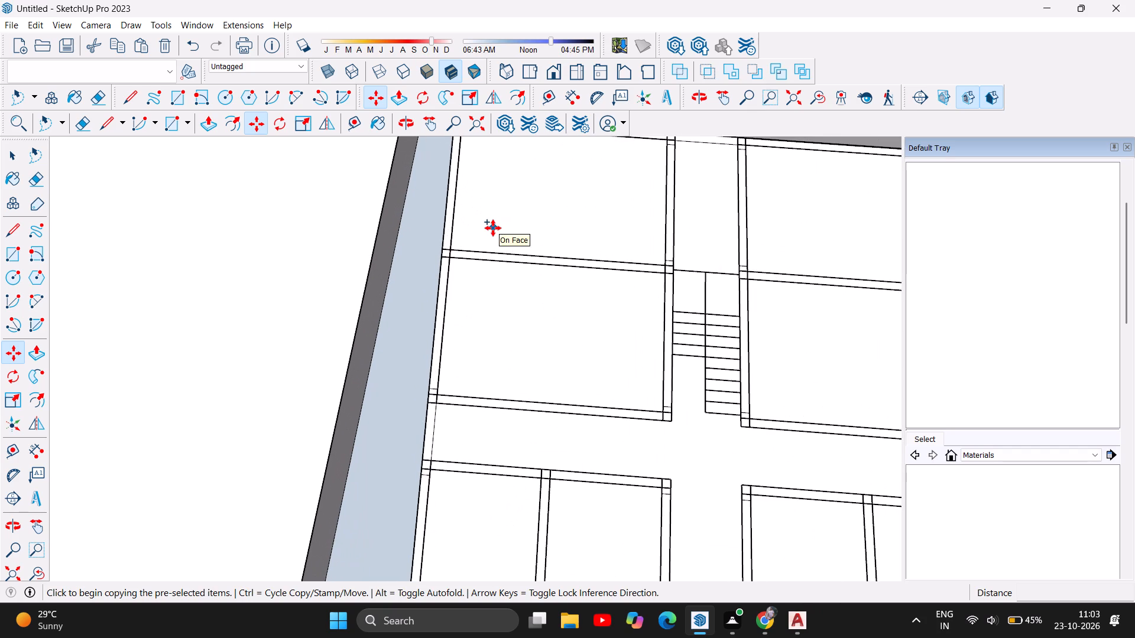
scroll(502, 347, down, 5)
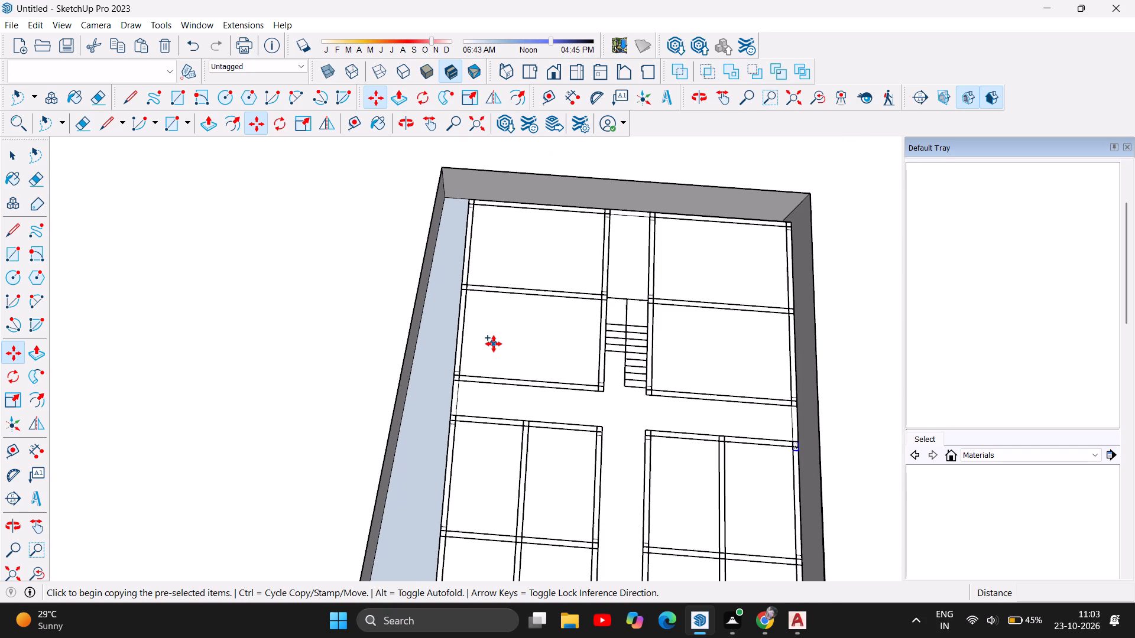
scroll(528, 333, down, 1)
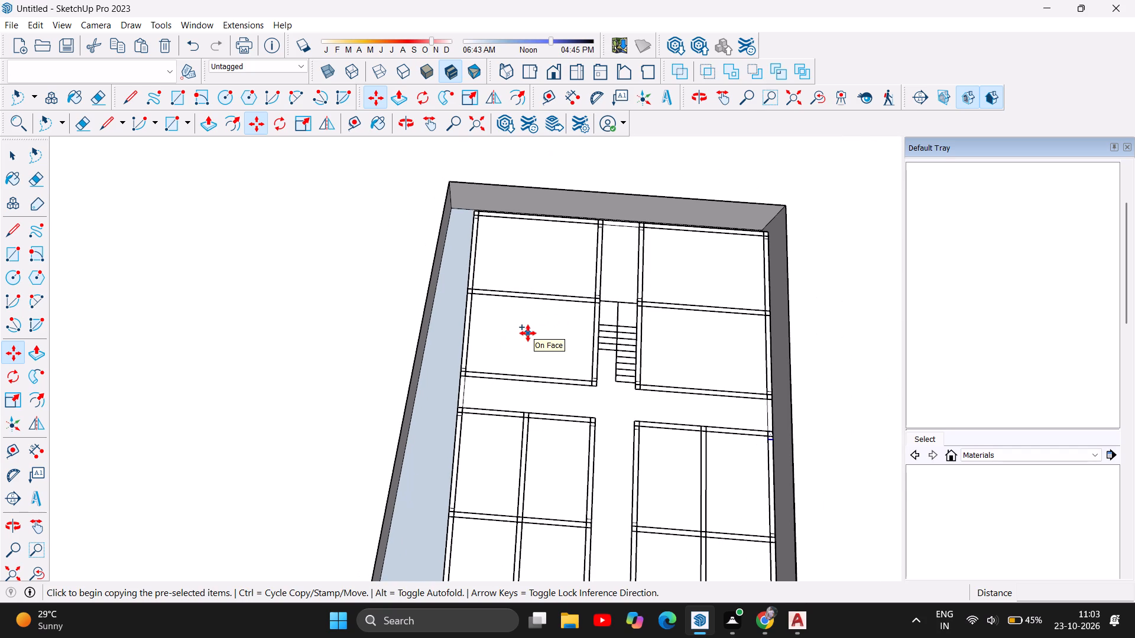
scroll(537, 307, down, 2)
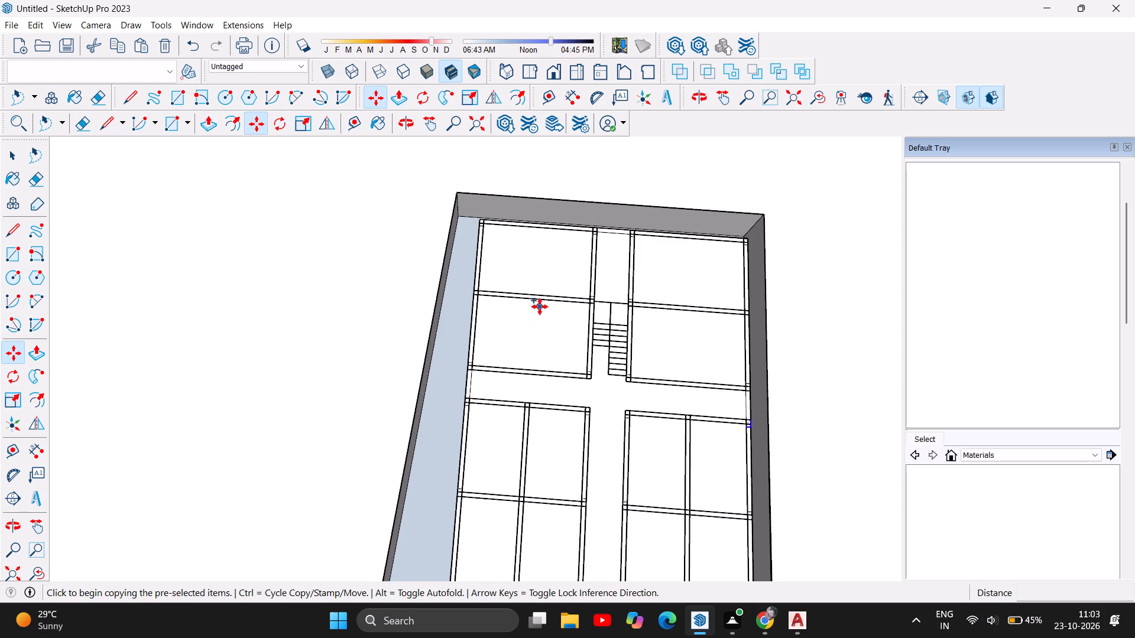
scroll(542, 306, down, 1)
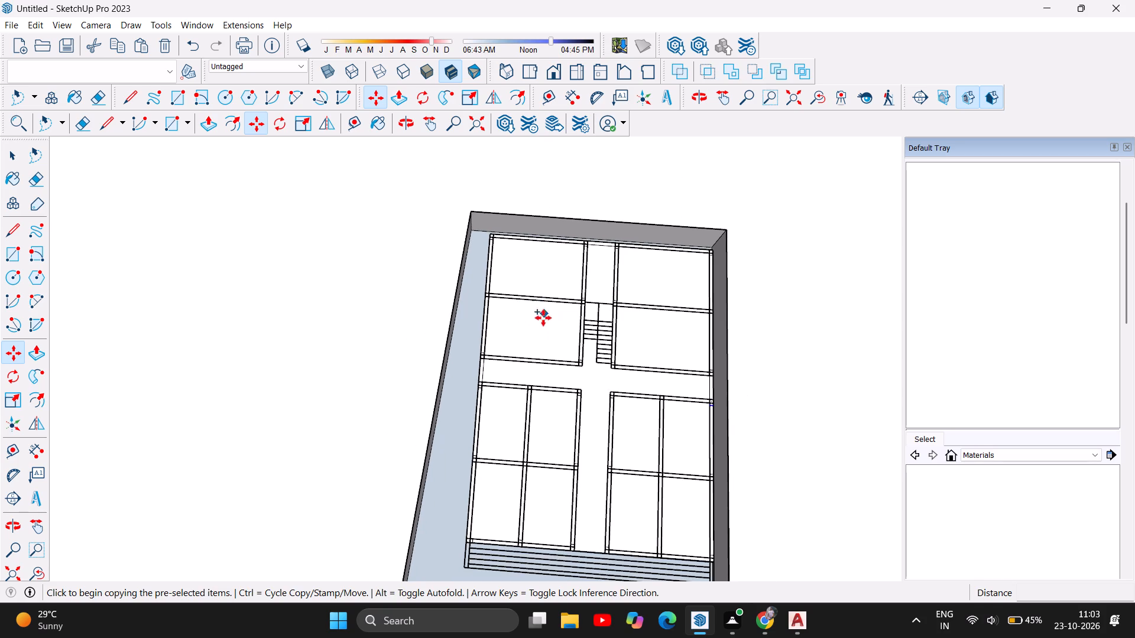
Copy the horizontal 9" by 15" rectangle from the pair of loose rectangles outside the building plot.
scroll(481, 434, down, 9)
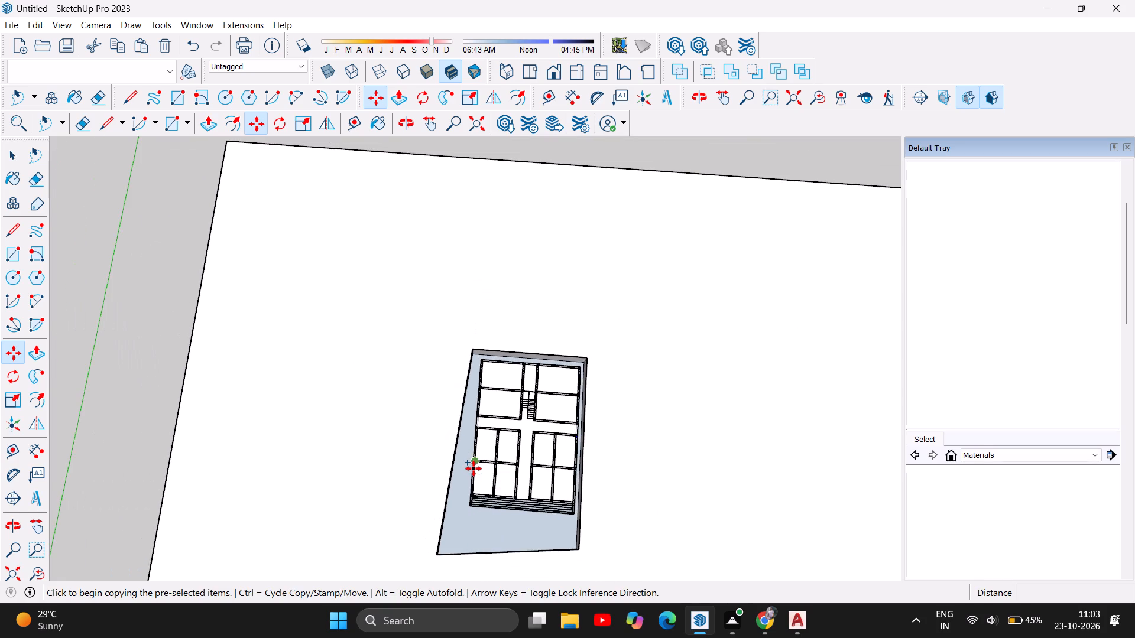
scroll(474, 470, down, 18)
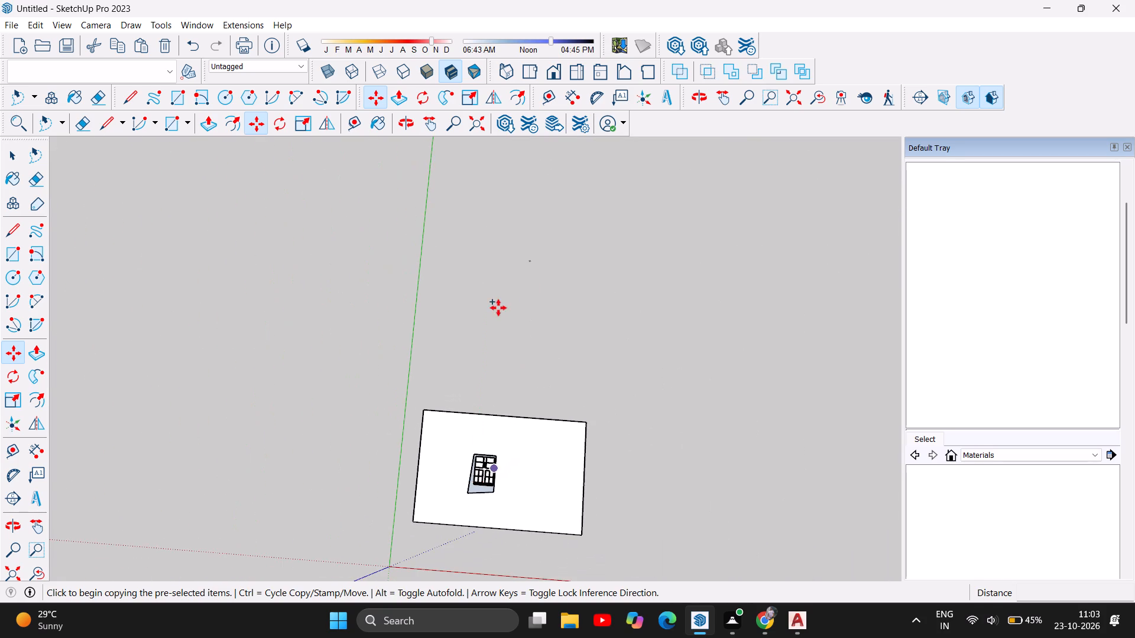
scroll(538, 266, up, 17)
scroll(526, 256, up, 4)
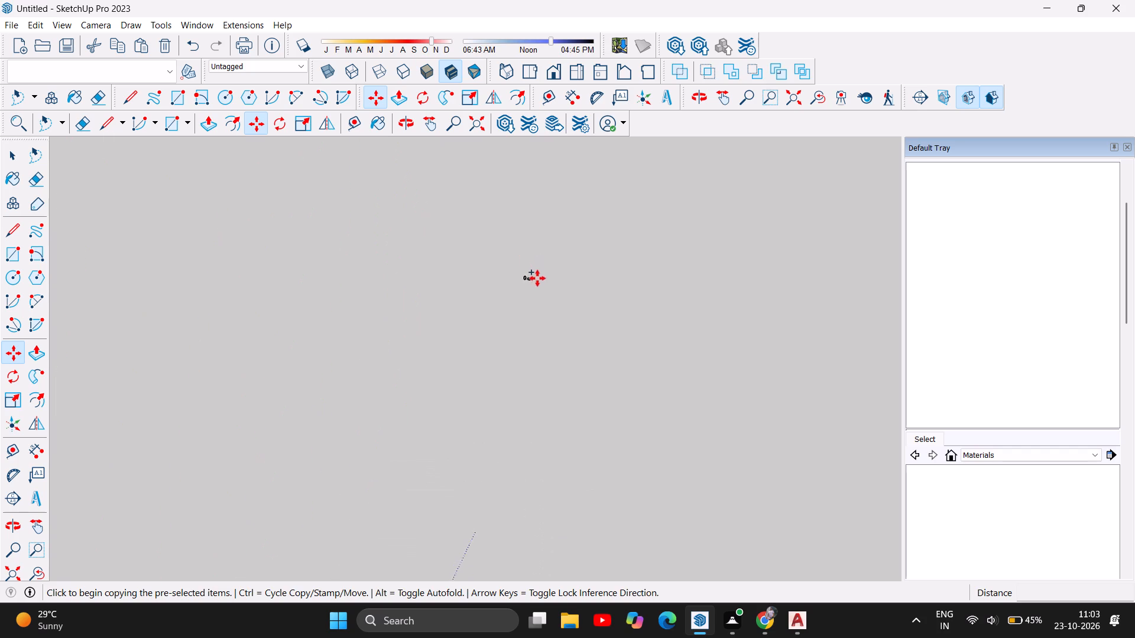
scroll(537, 278, up, 16)
scroll(528, 297, up, 9)
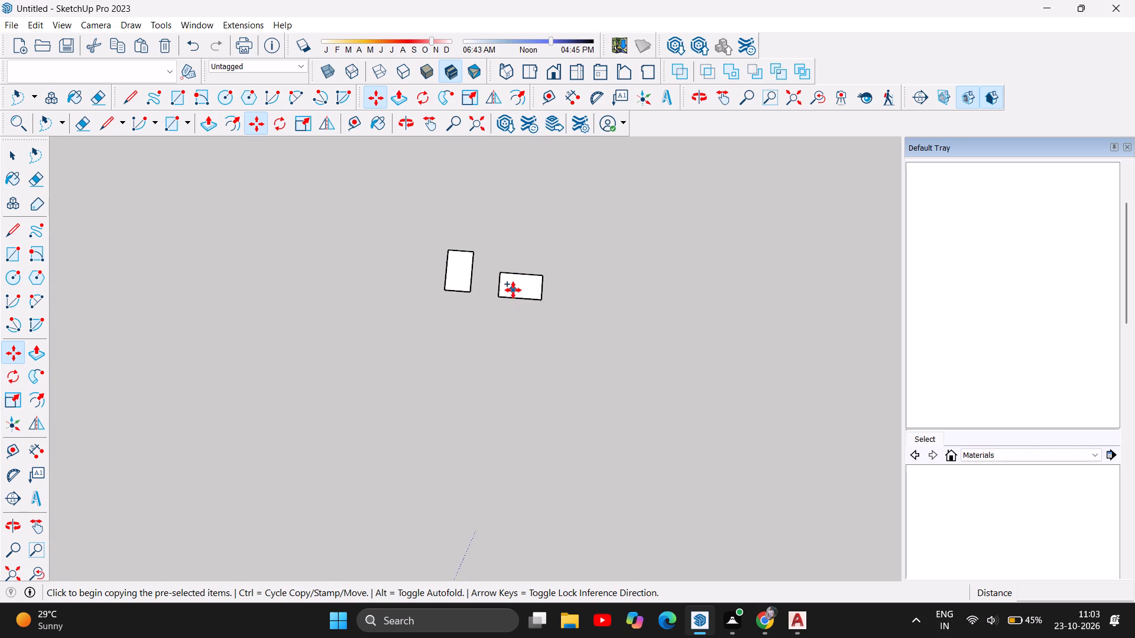
scroll(513, 290, up, 2)
click(35, 163)
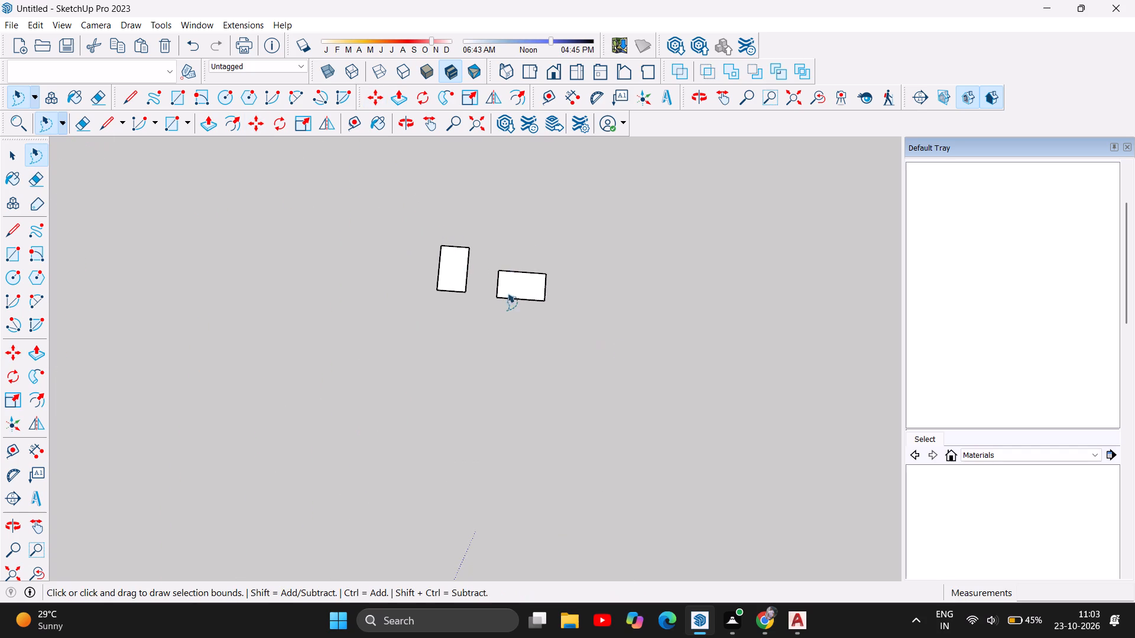
drag(481, 265, 484, 314)
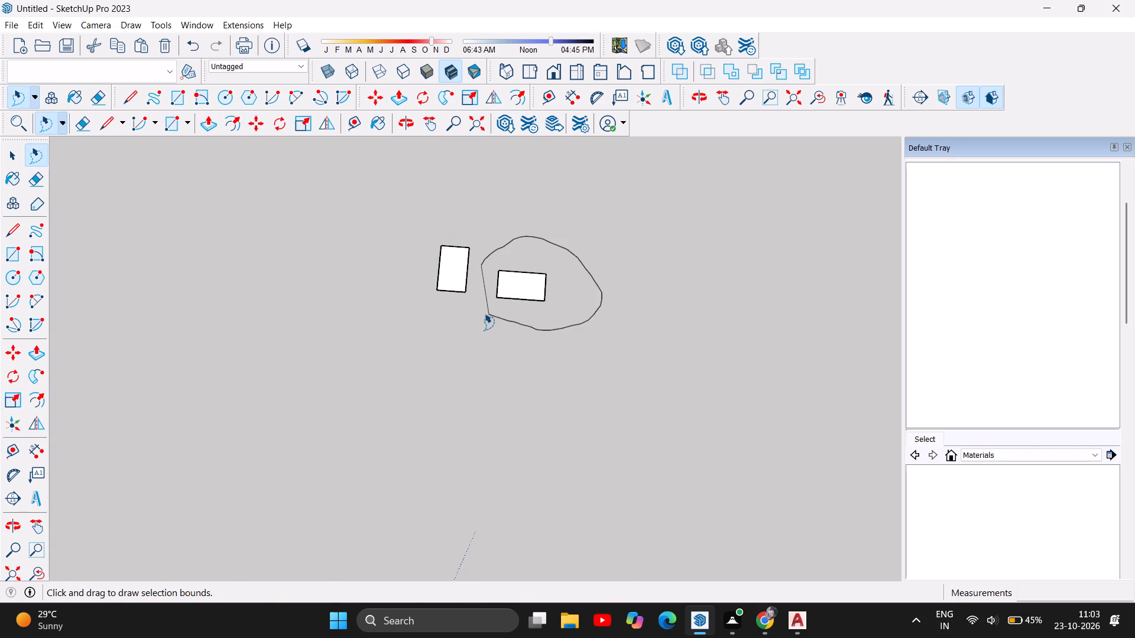
key(ctrl+c)
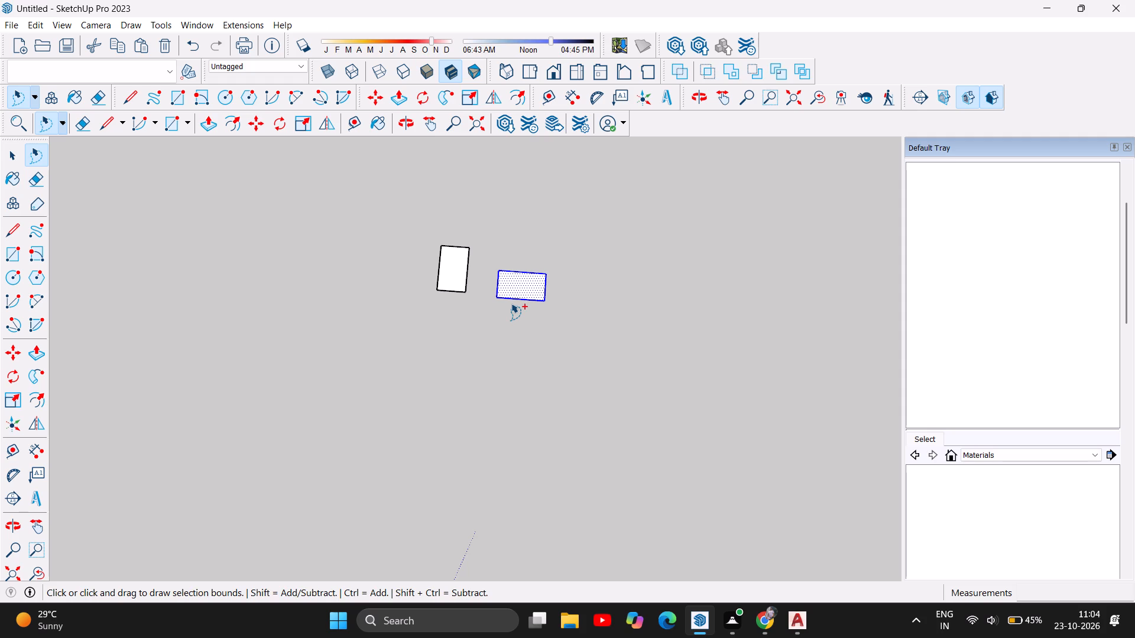
Paste the horizontal 9" by 15" rectangle where the two partition walls cross between the front left rooms.
key(ctrl+v)
scroll(595, 269, down, 11)
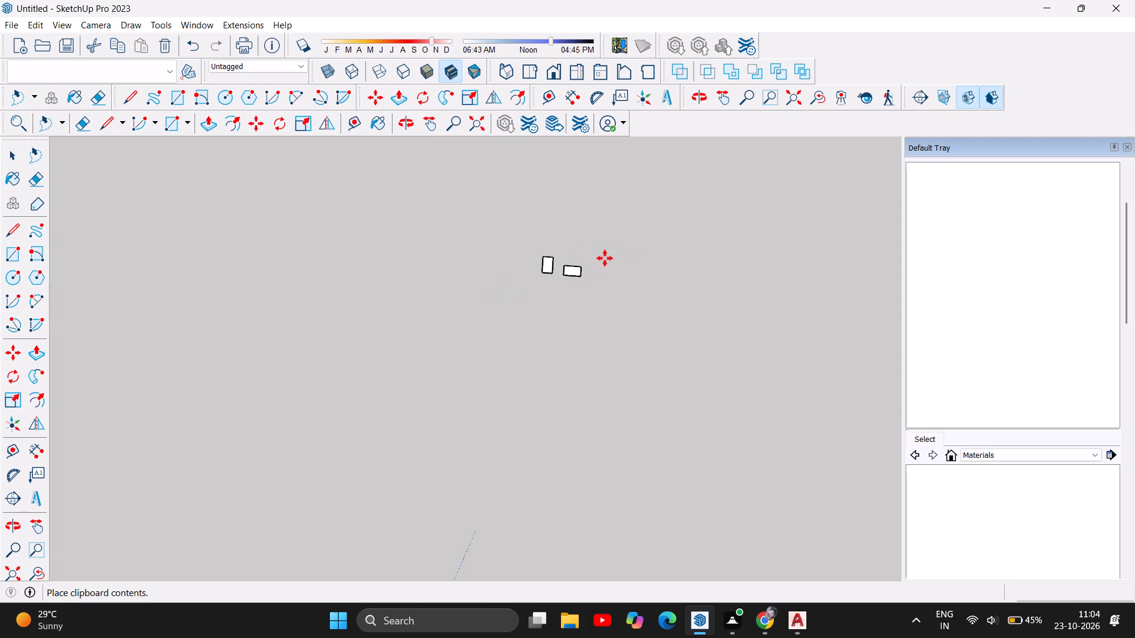
scroll(605, 258, down, 1)
scroll(606, 256, up, 1)
scroll(617, 250, down, 14)
scroll(630, 246, down, 14)
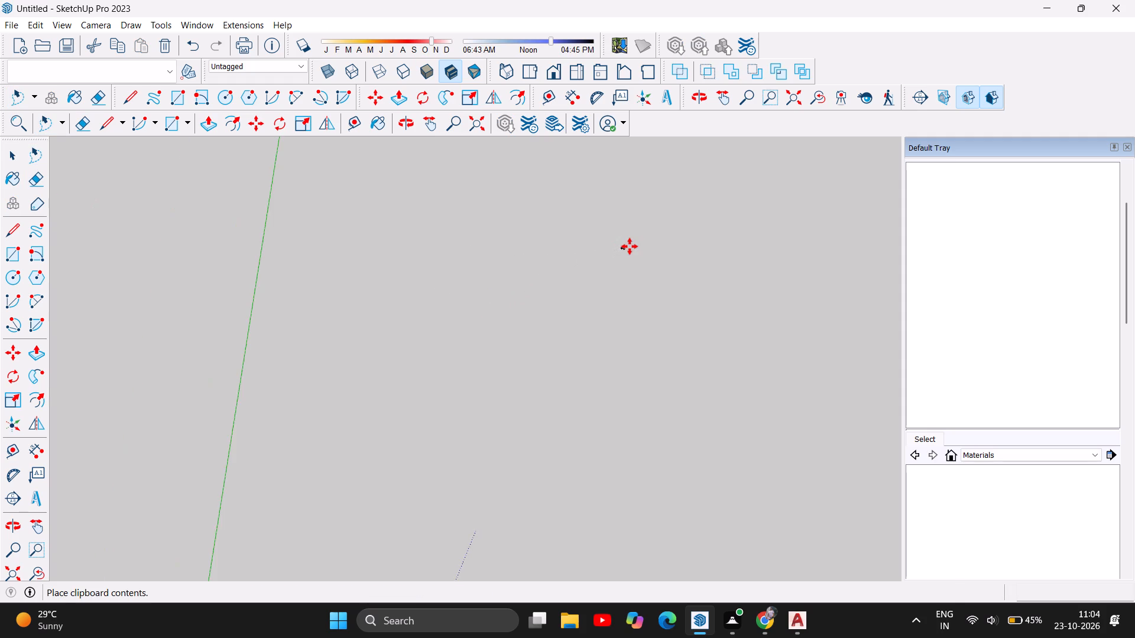
scroll(630, 246, down, 14)
scroll(583, 475, up, 2)
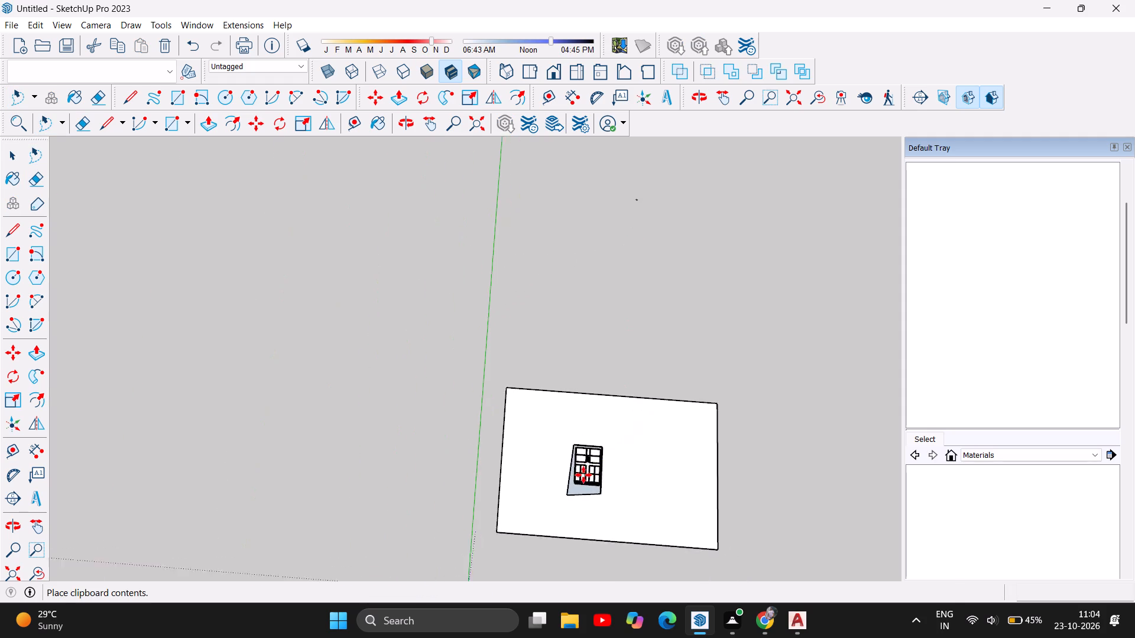
scroll(583, 475, up, 19)
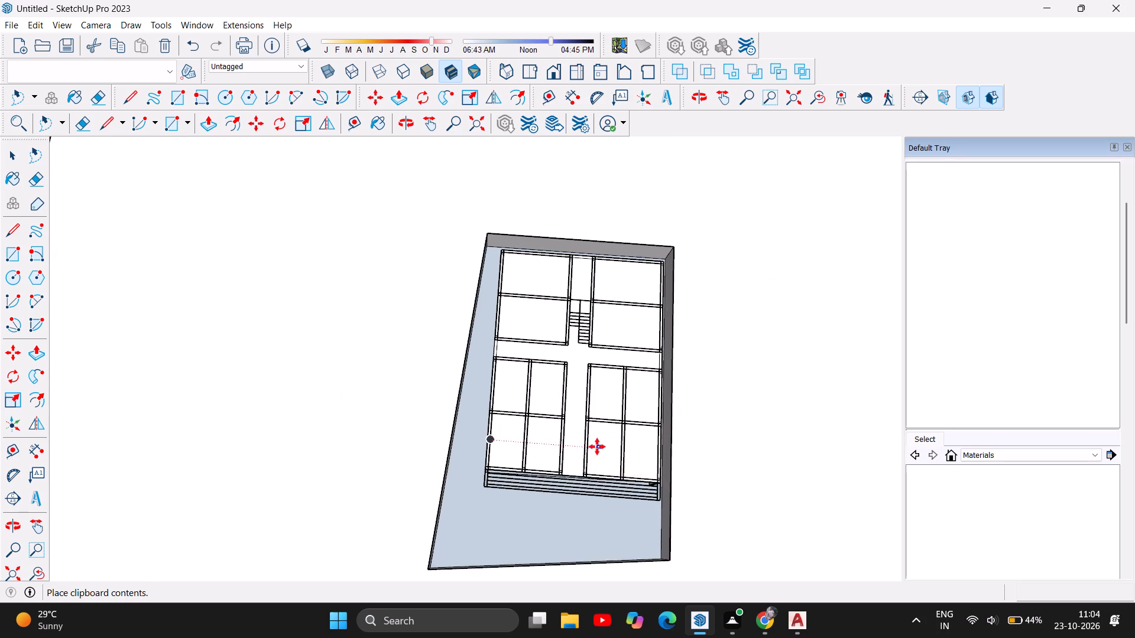
scroll(596, 442, up, 12)
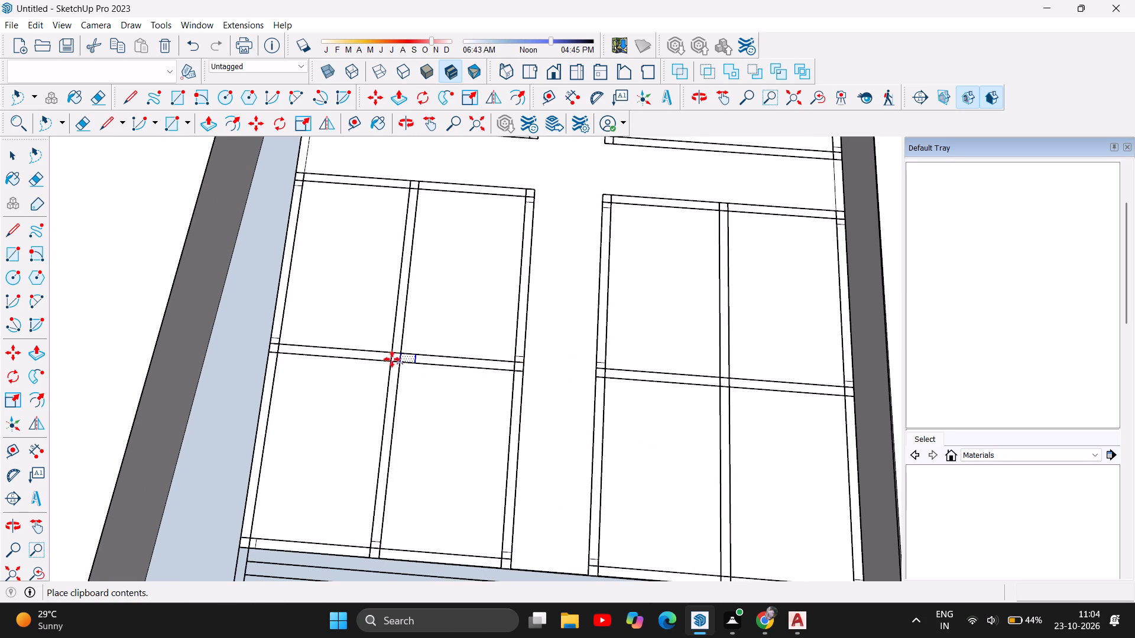
scroll(390, 357, up, 7)
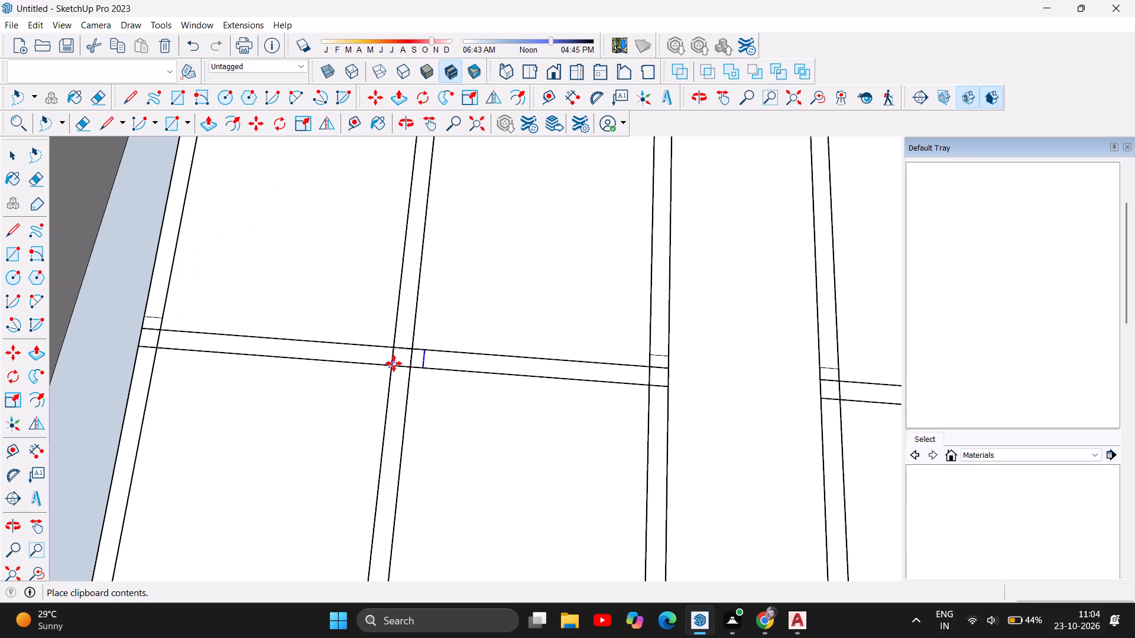
click(393, 363)
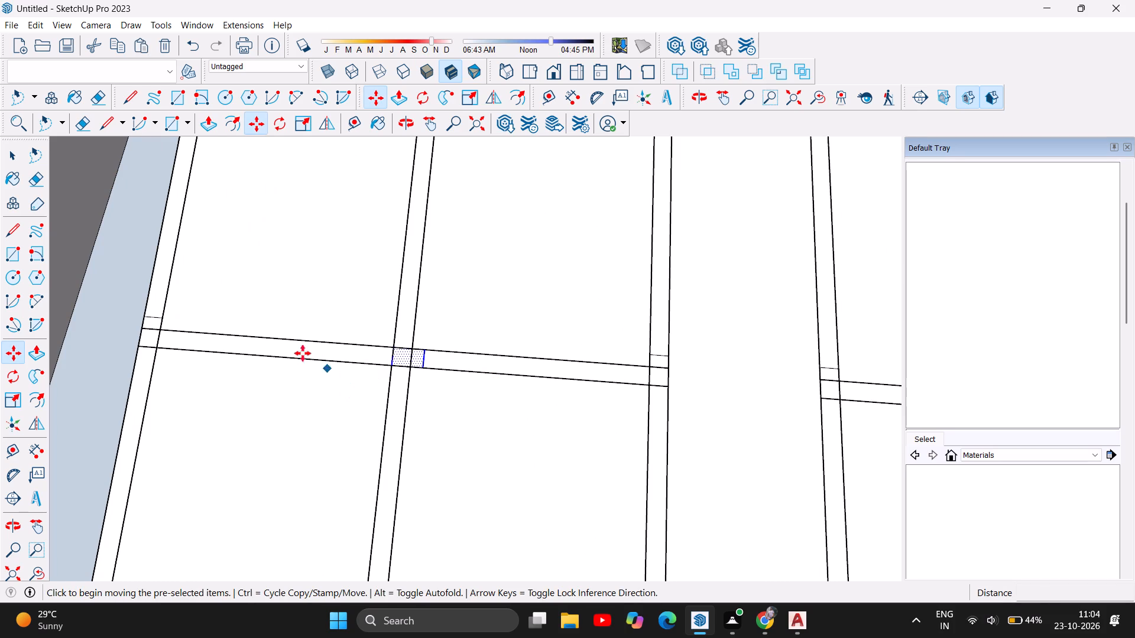
Paste a horizontal 9" by 15" rectangle where the two partition walls cross between the front right rooms.
scroll(286, 348, down, 12)
scroll(545, 366, up, 5)
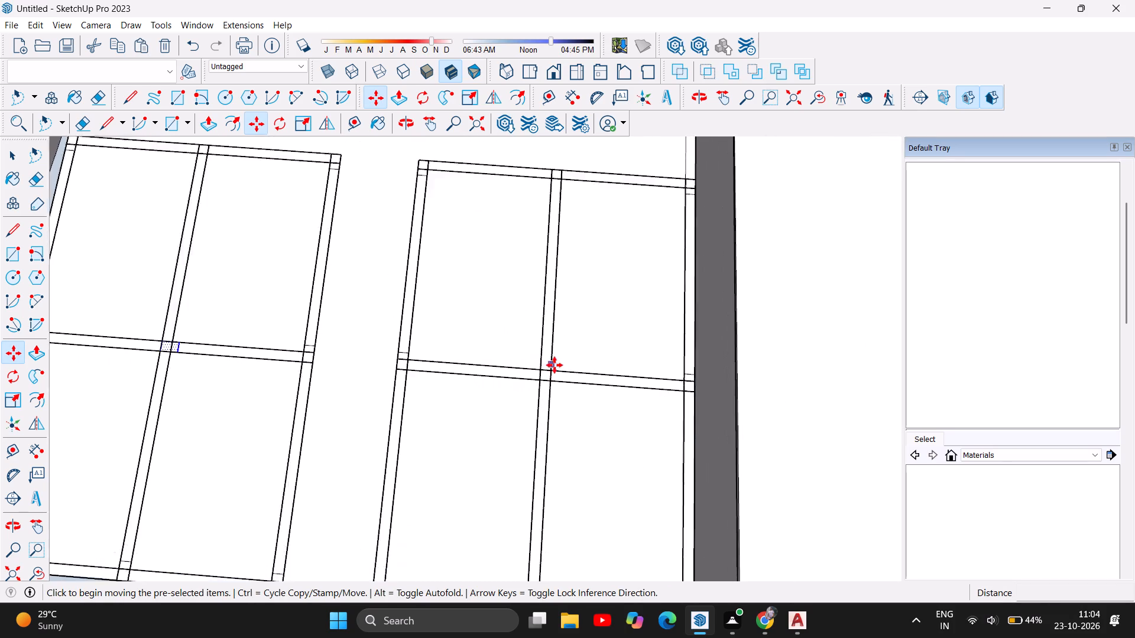
scroll(554, 365, up, 1)
key(ctrl+v)
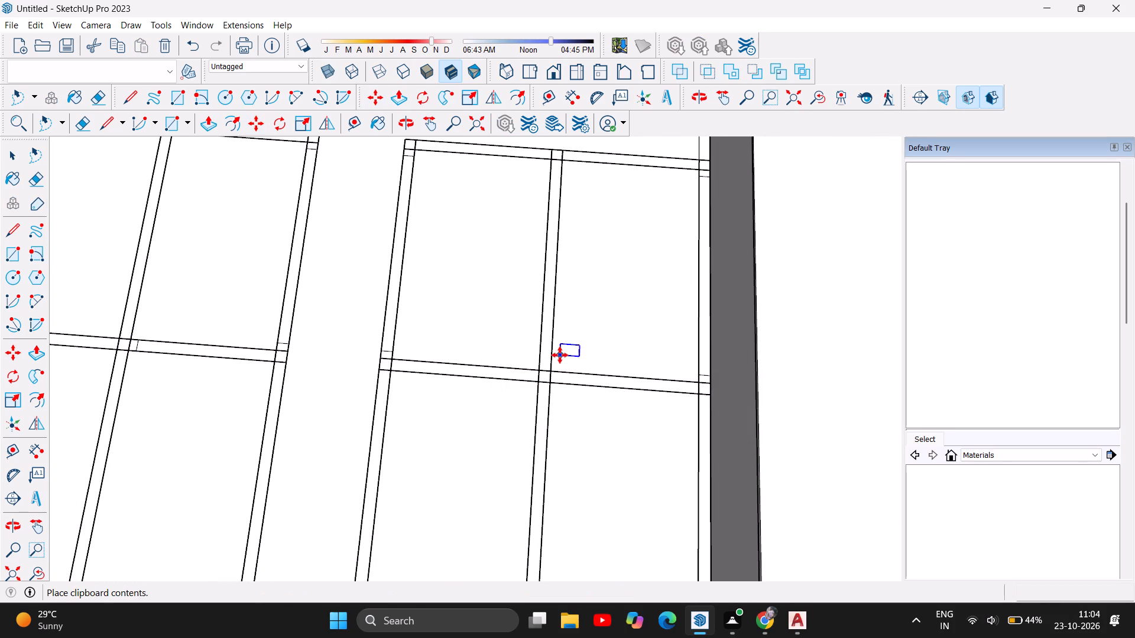
click(539, 380)
Paste a horizontal 9" by 15" rectangle on the wall between the two rear left rooms, in line with the front left rooms' lengthwise partition.
scroll(563, 463, down, 6)
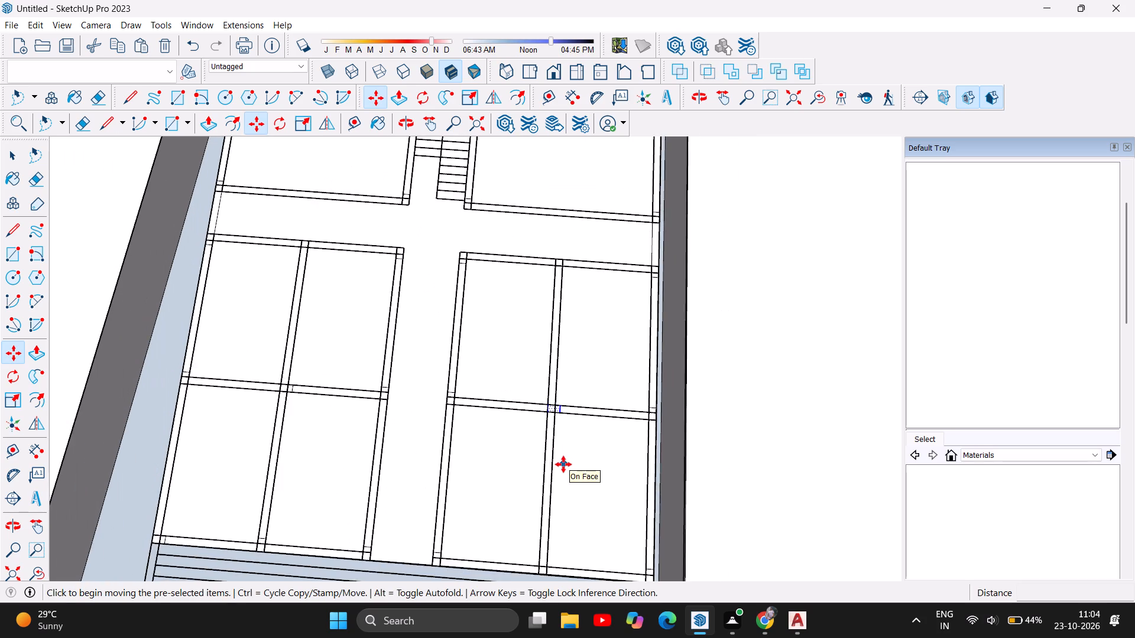
scroll(582, 492, down, 3)
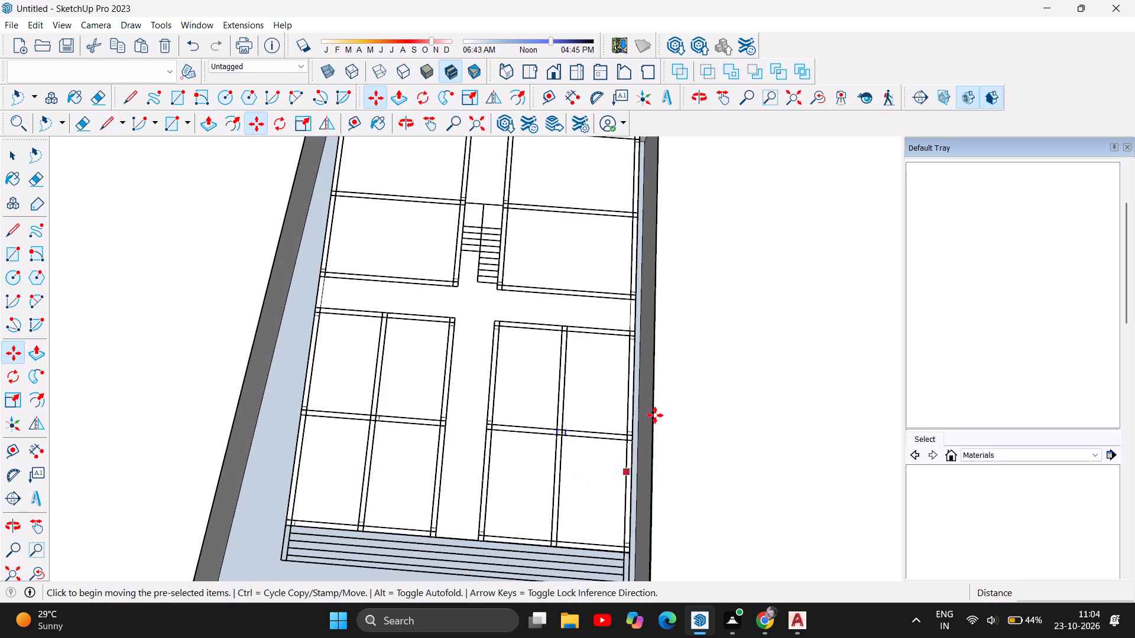
scroll(589, 402, down, 2)
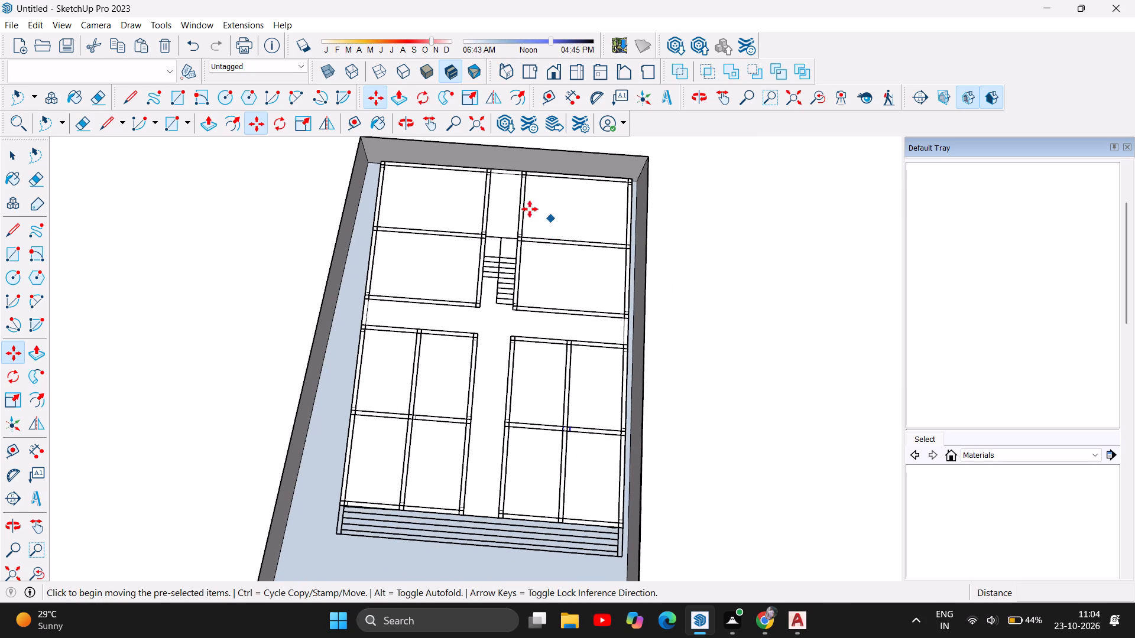
scroll(417, 194, up, 4)
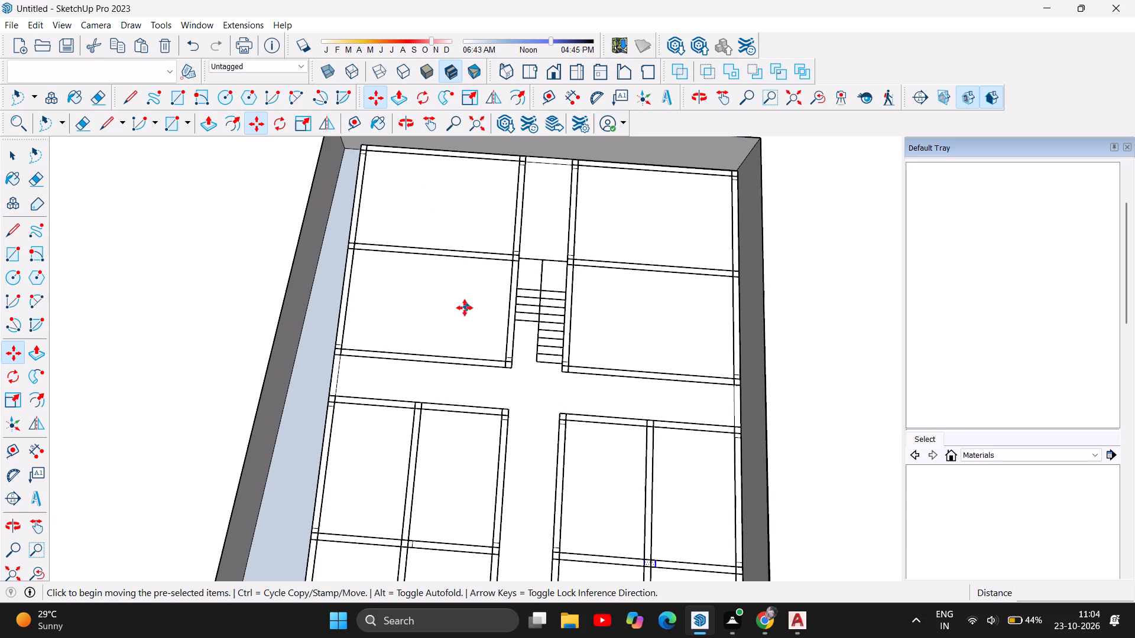
scroll(453, 314, up, 1)
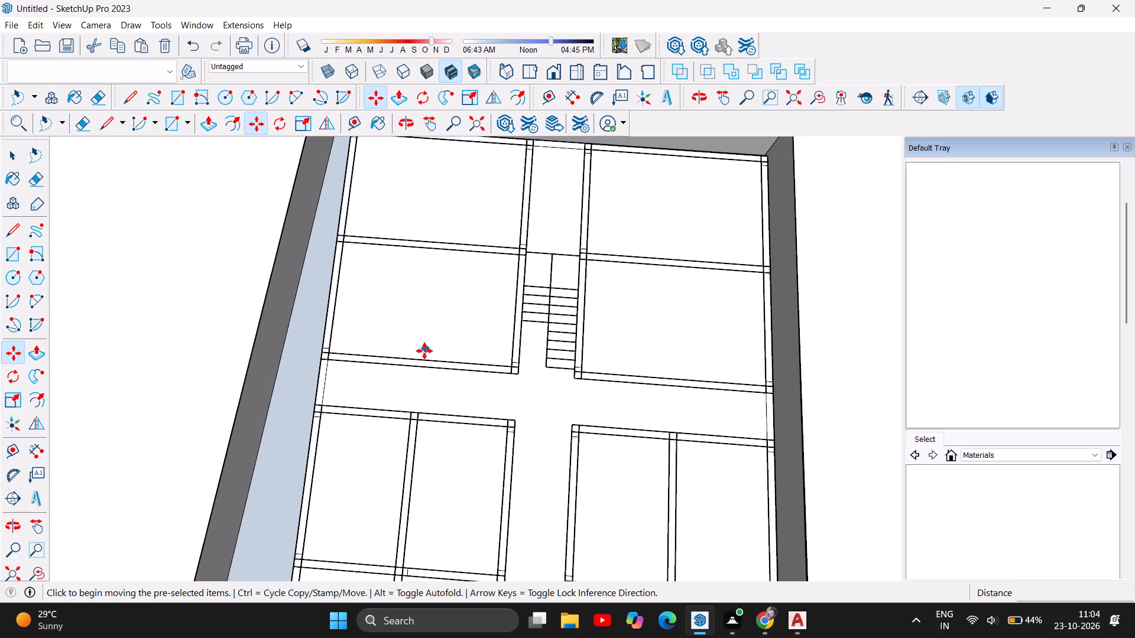
scroll(452, 314, up, 2)
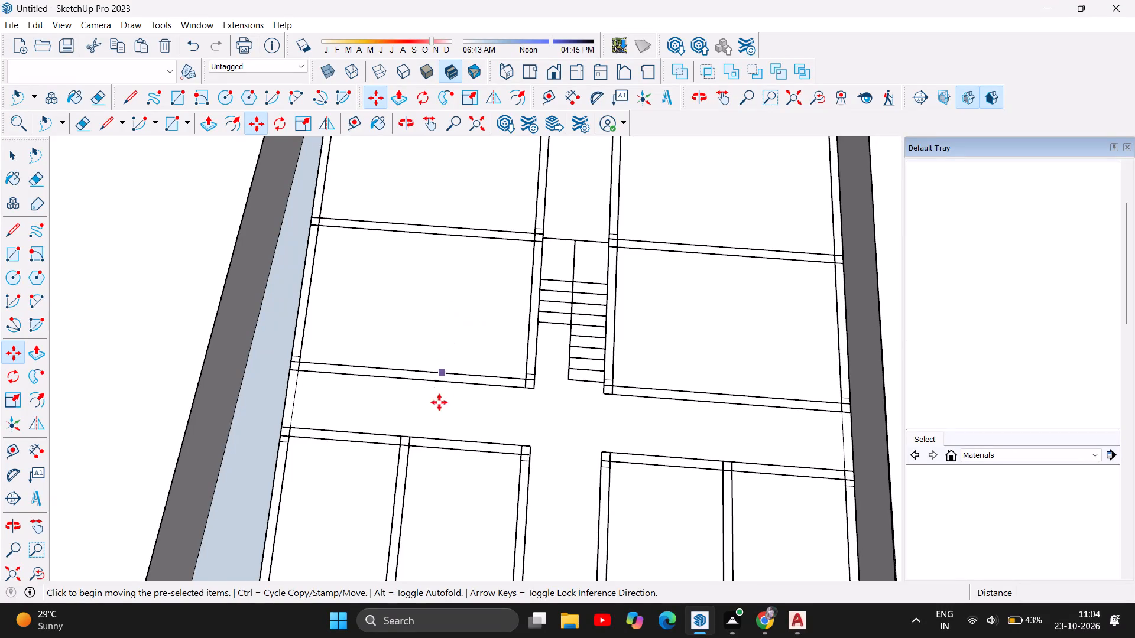
scroll(434, 446, down, 4)
scroll(429, 261, up, 3)
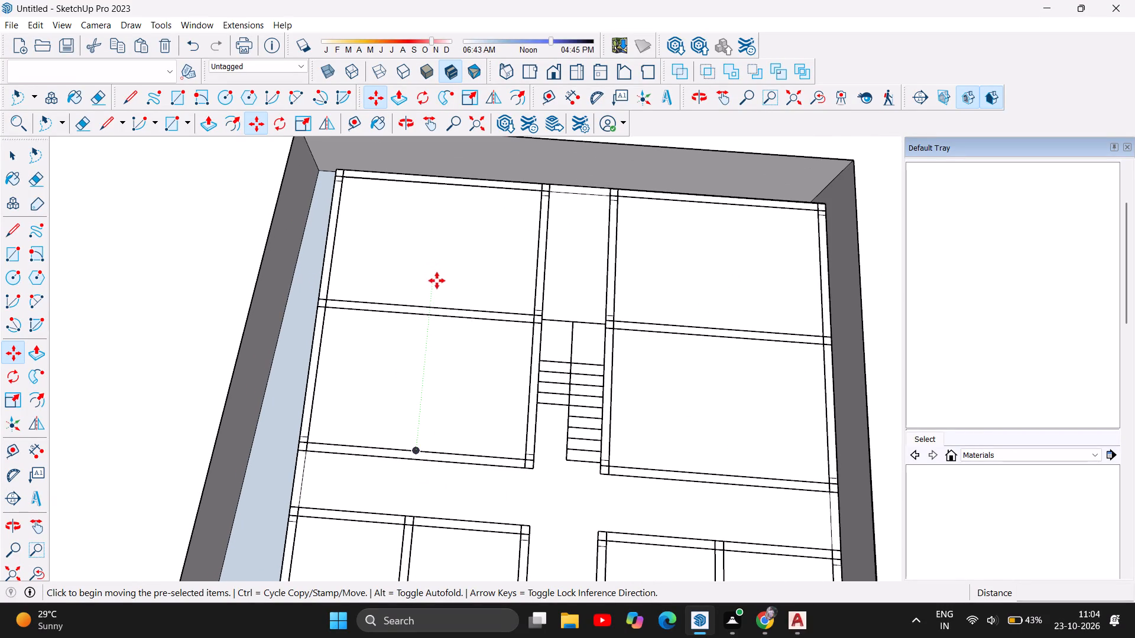
scroll(440, 357, down, 2)
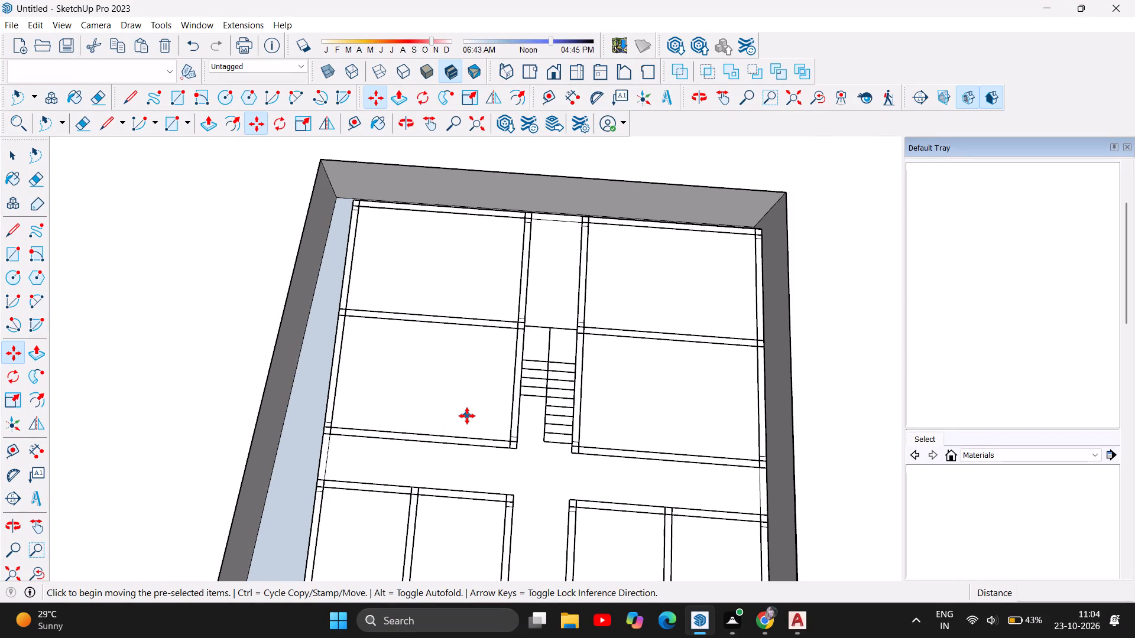
key(ctrl+v)
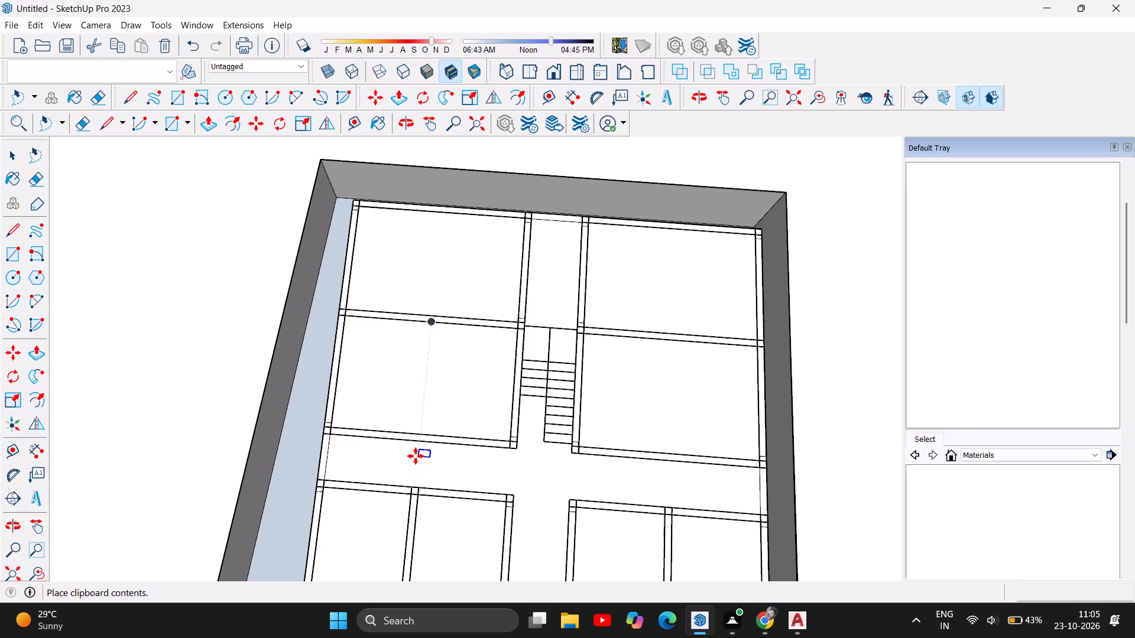
scroll(416, 456, up, 5)
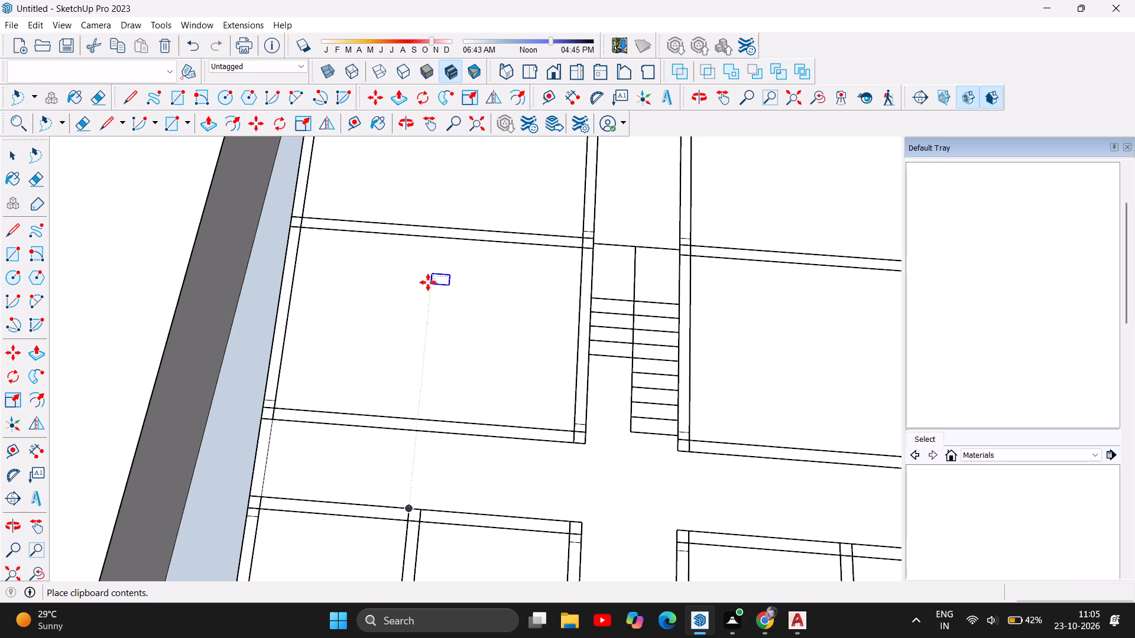
click(433, 242)
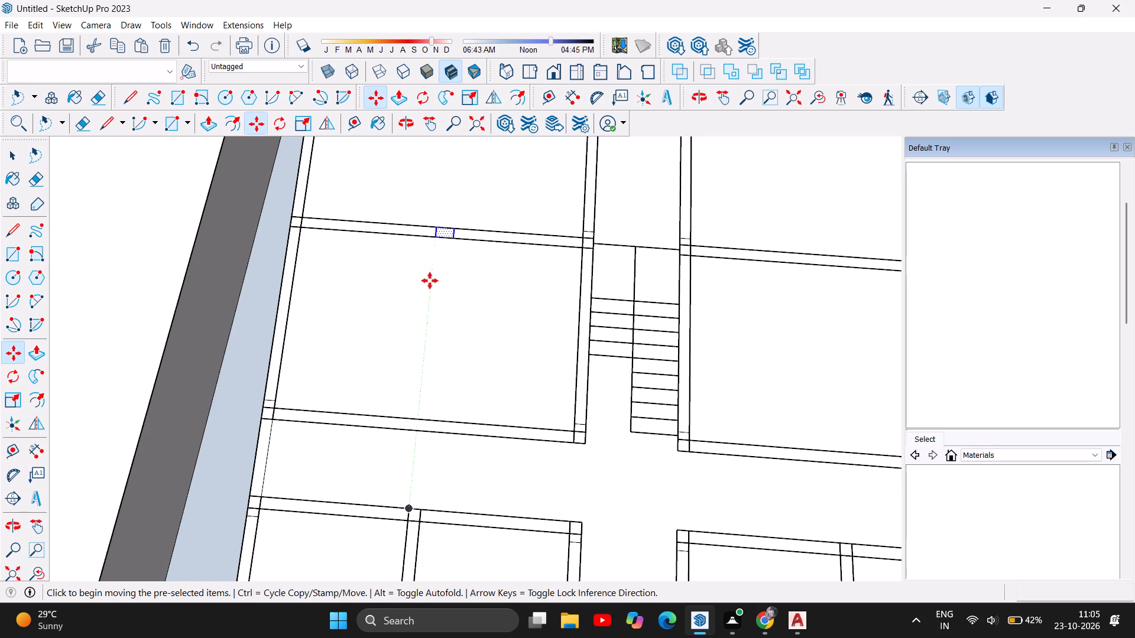
Paste a horizontal 9" by 15" rectangle on the wall between the two rear right rooms, in line with the front right rooms' lengthwise partition.
scroll(384, 376, down, 5)
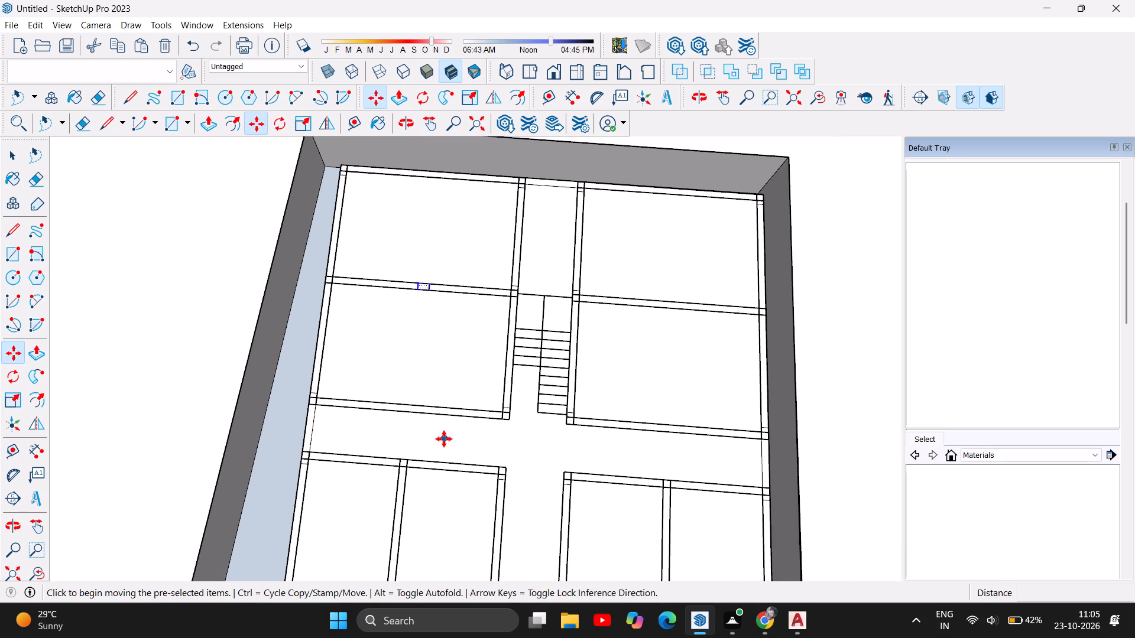
scroll(578, 262, up, 1)
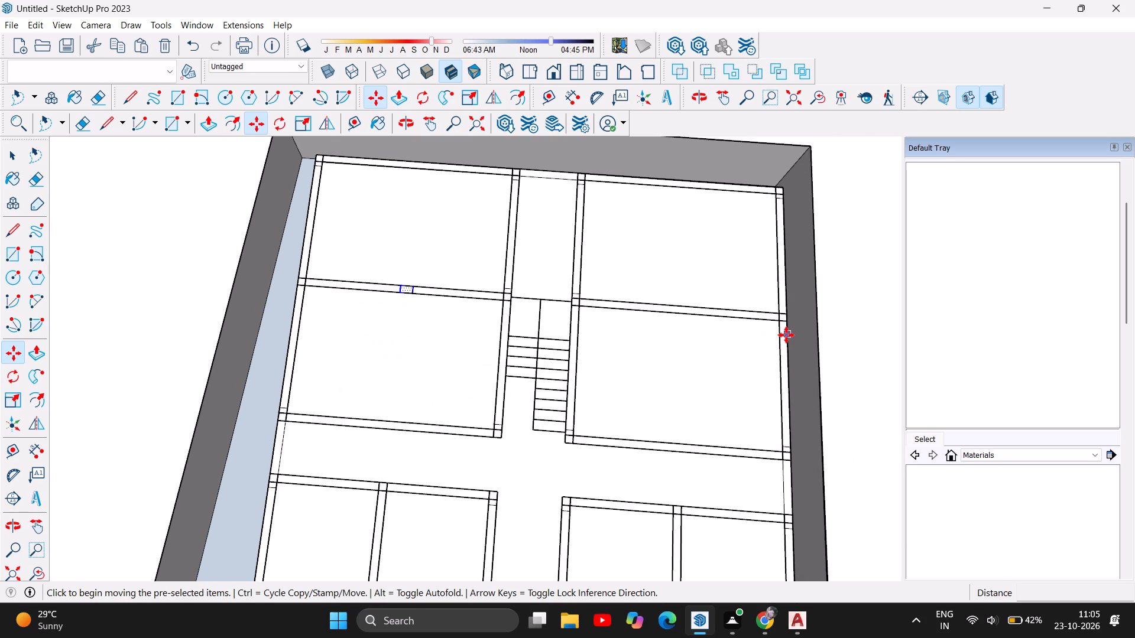
key(ctrl+v)
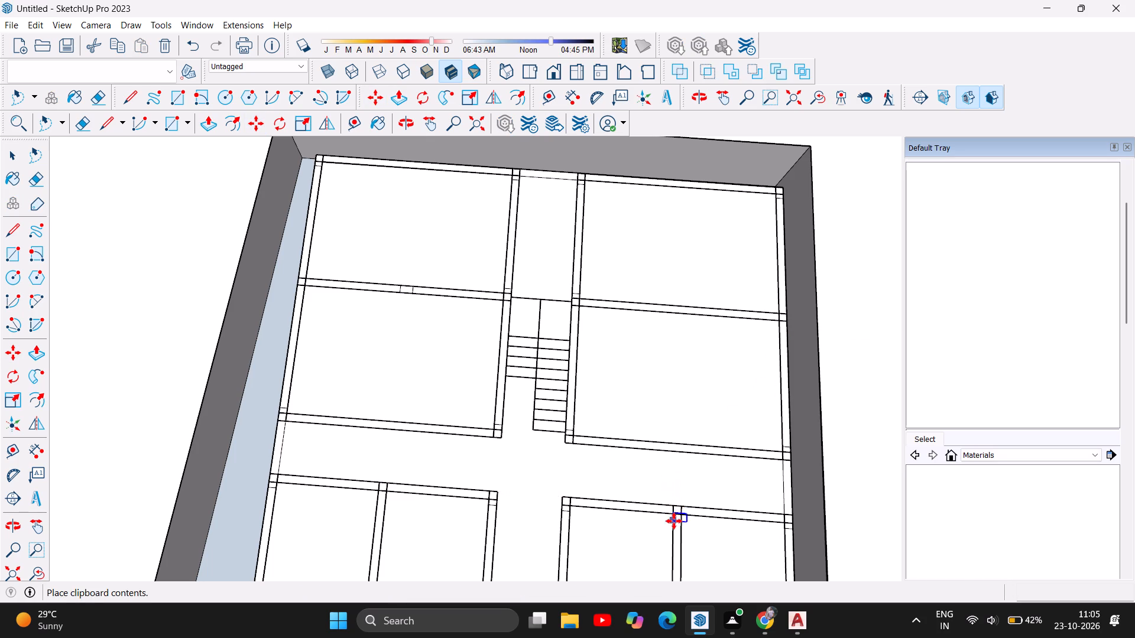
scroll(674, 513, up, 4)
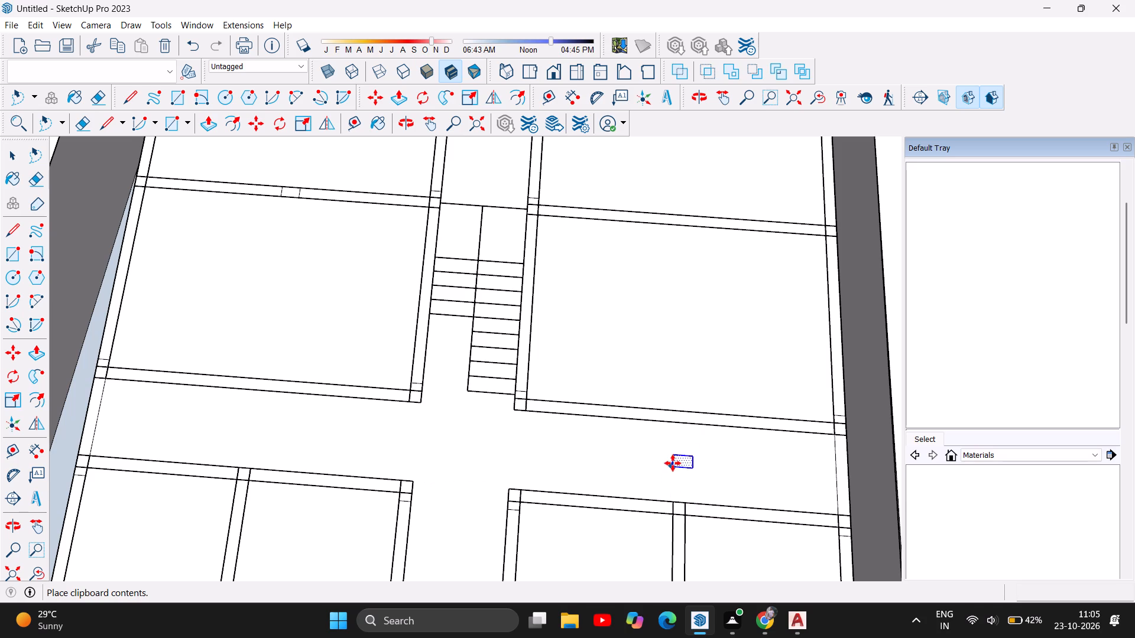
scroll(663, 435, down, 5)
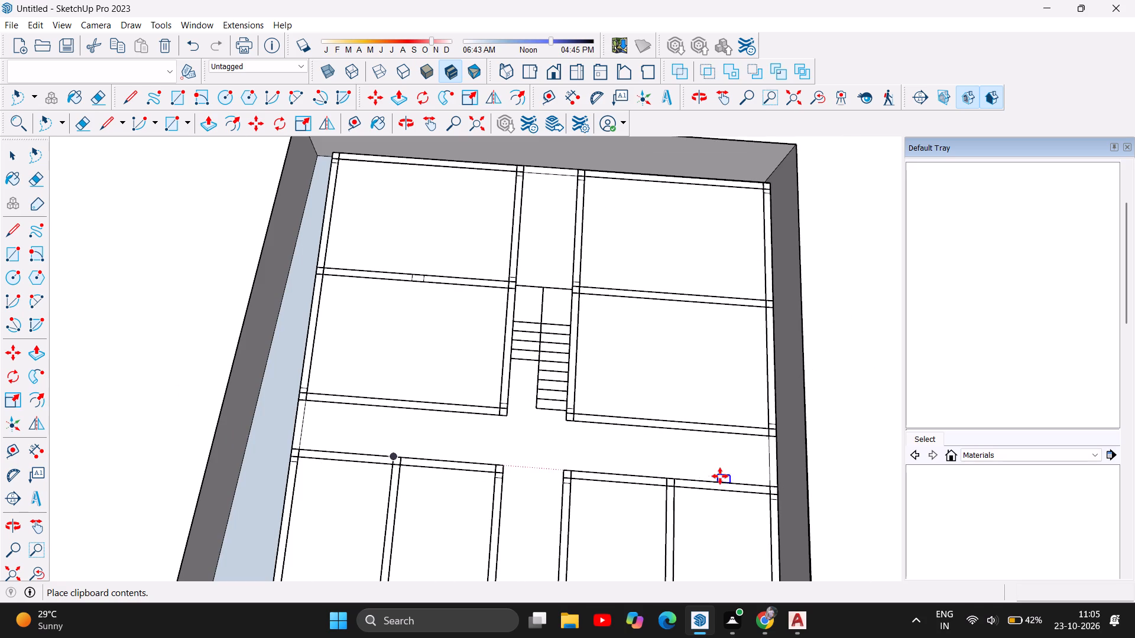
scroll(757, 463, up, 5)
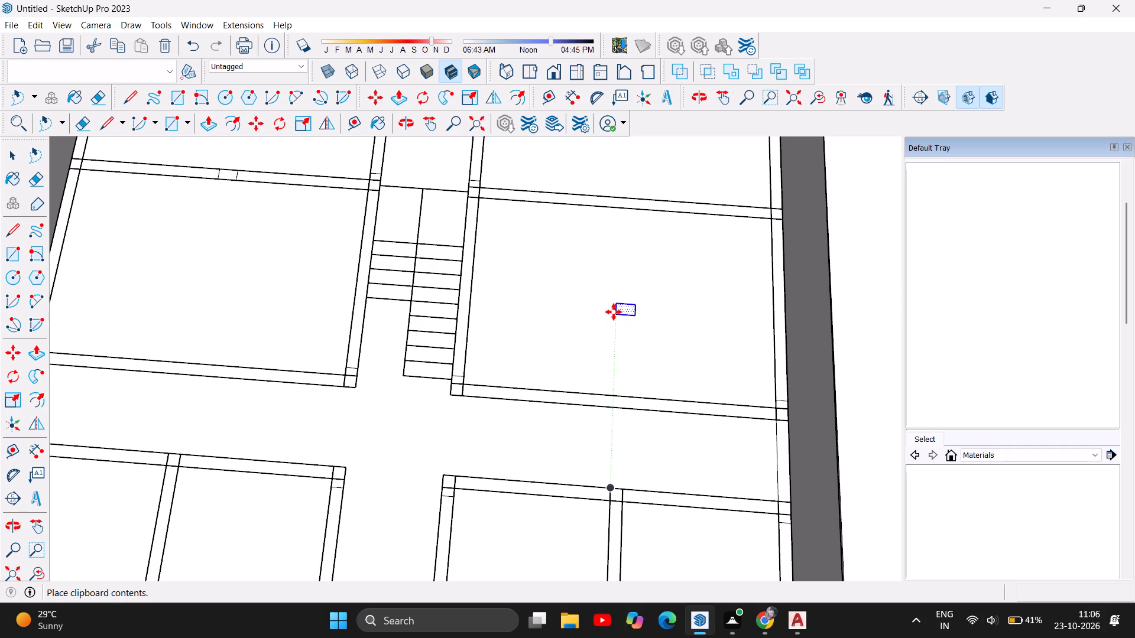
click(615, 206)
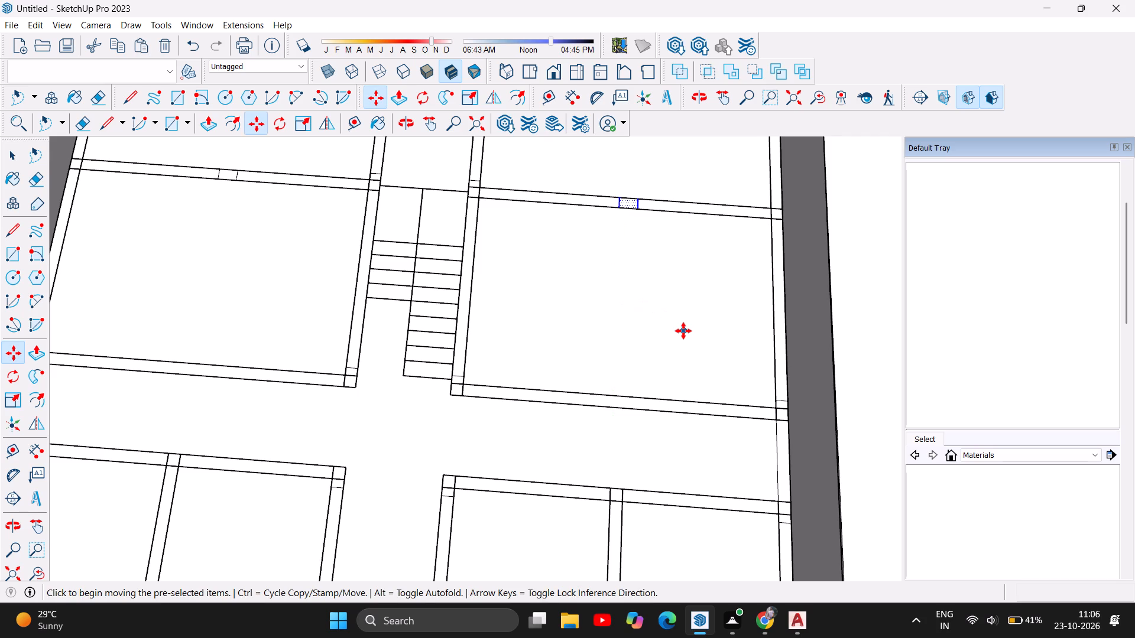
Examine the floor plan to check the placement of the 9" by 15" rectangles along the walls.
scroll(683, 331, down, 6)
scroll(579, 427, down, 6)
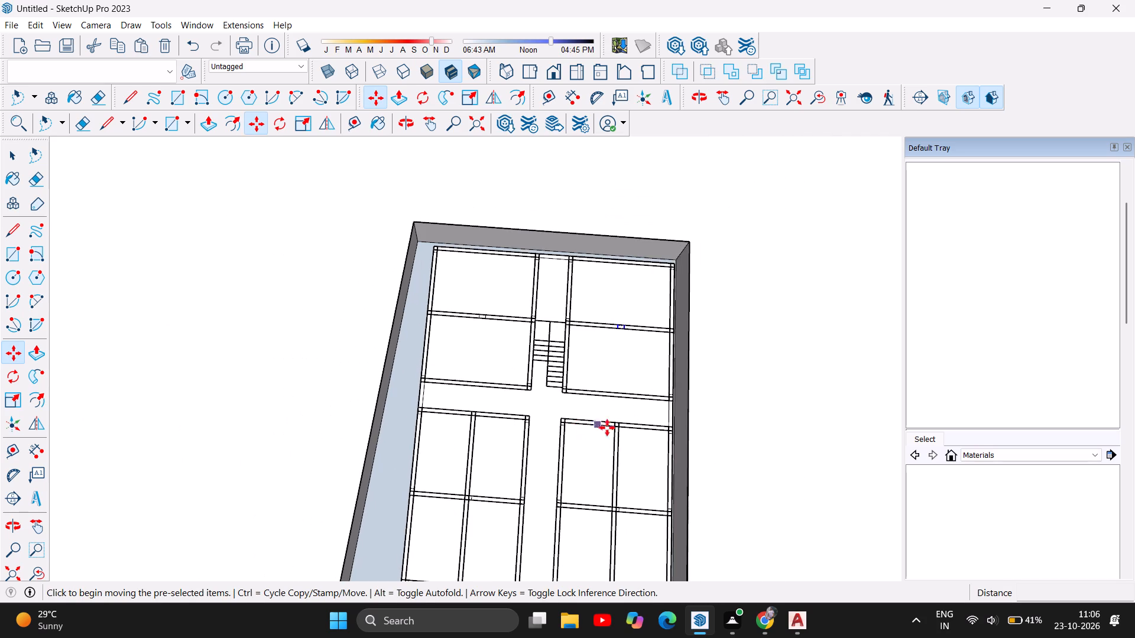
scroll(655, 363, up, 12)
scroll(442, 307, down, 2)
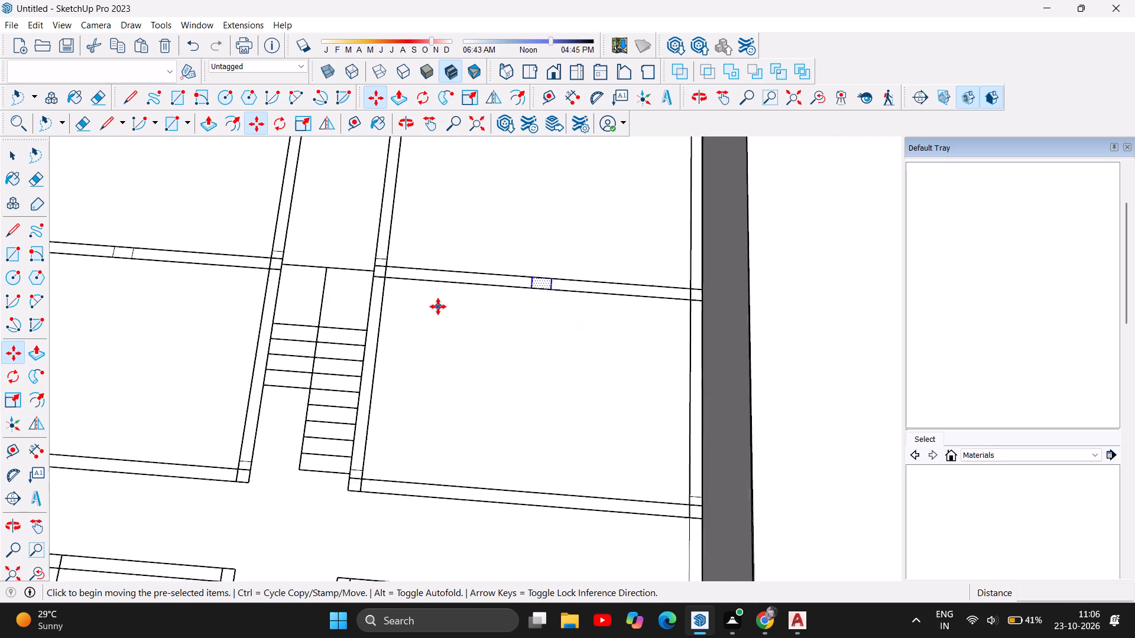
scroll(438, 307, down, 3)
scroll(517, 296, down, 6)
scroll(563, 422, down, 4)
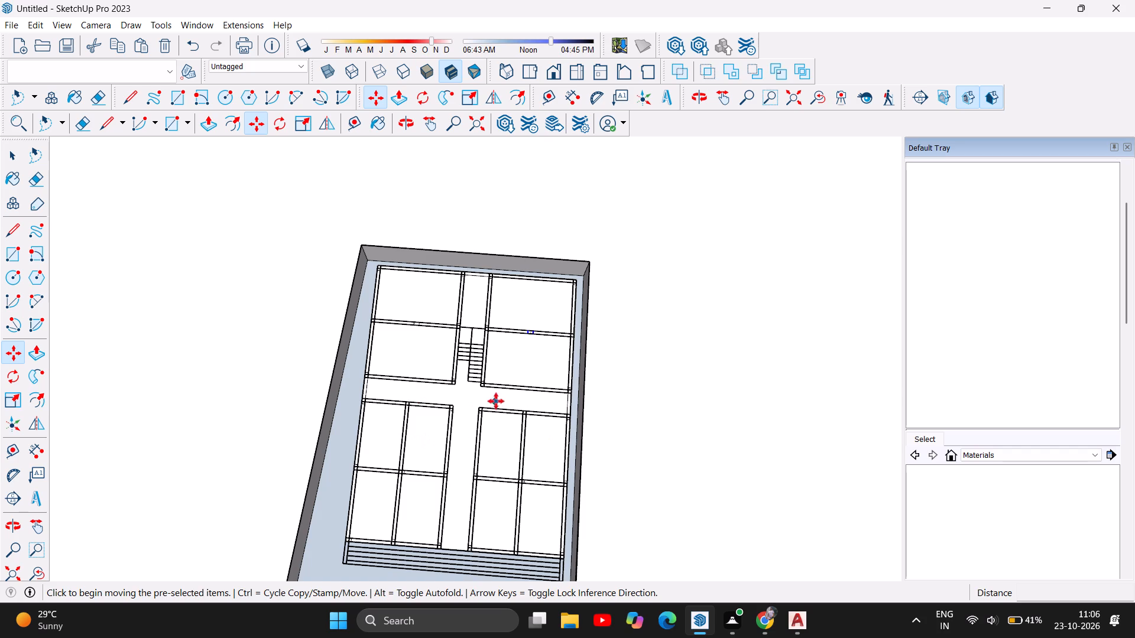
scroll(559, 359, up, 6)
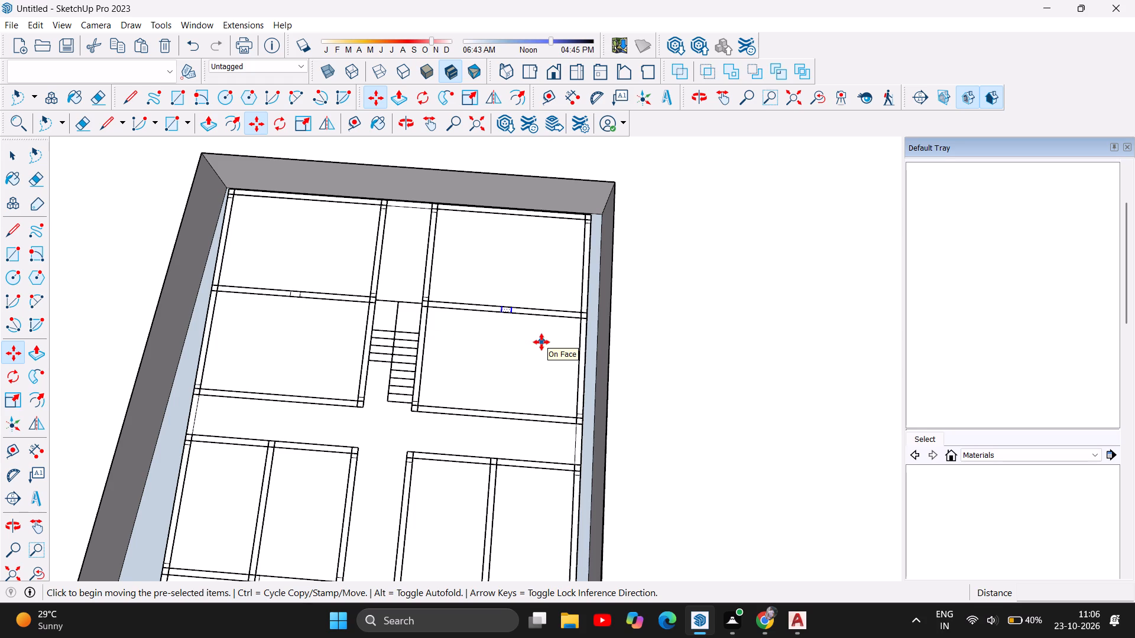
scroll(541, 342, down, 3)
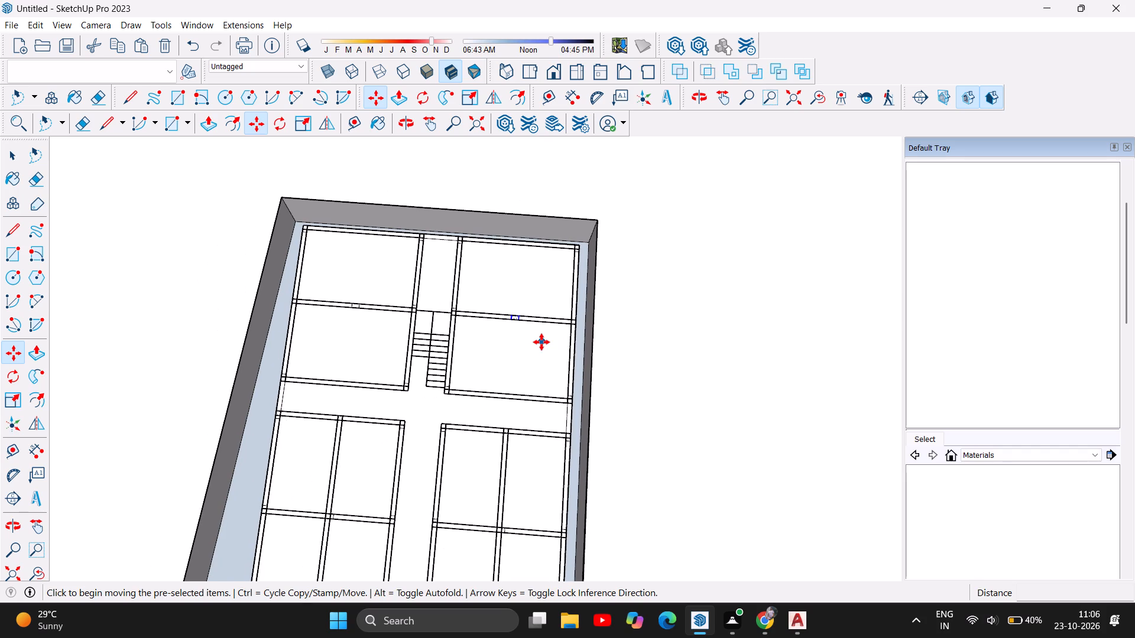
Extrude the 9" by 15" rectangle at the building's rear left wall corner up 11' as a column.
scroll(541, 342, up, 4)
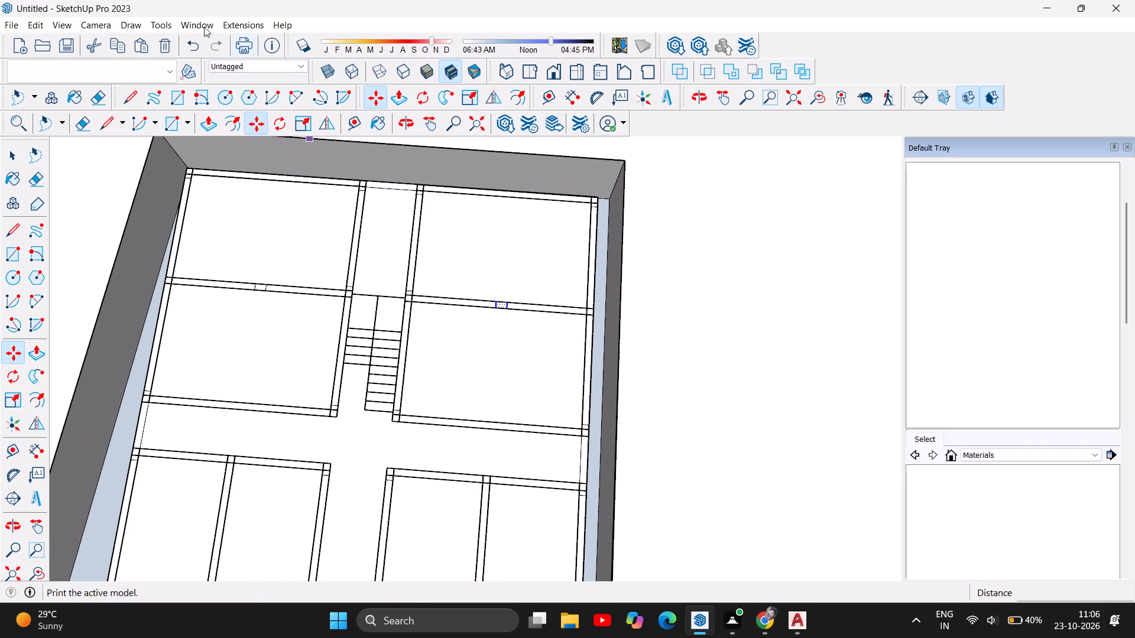
scroll(179, 161, up, 15)
scroll(205, 185, up, 7)
scroll(212, 237, up, 3)
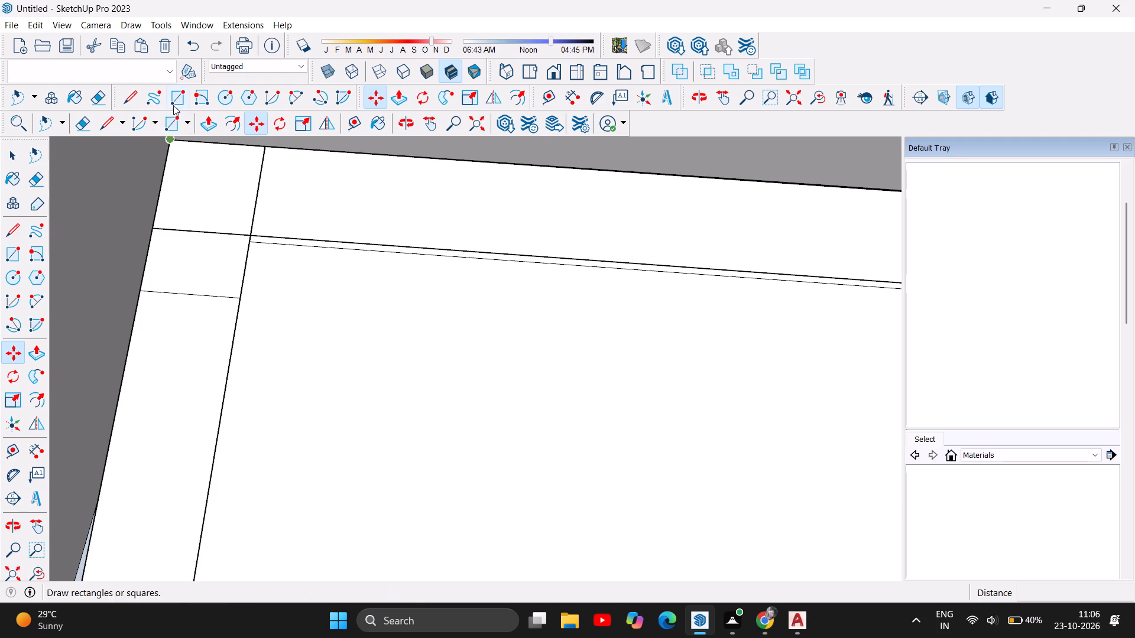
click(11, 159)
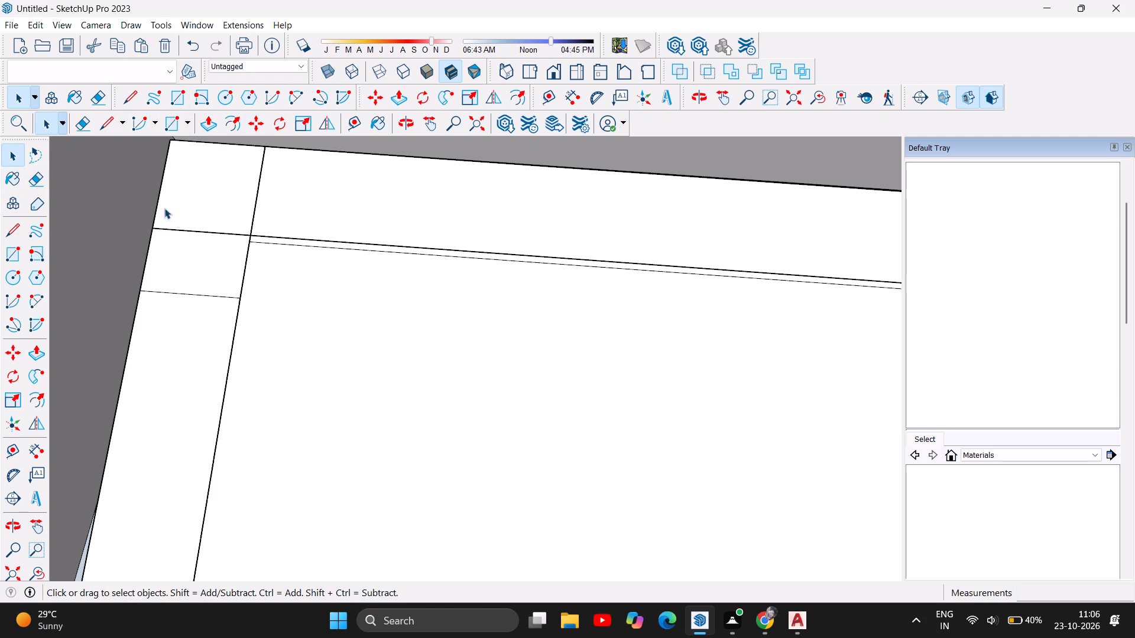
click(201, 229)
click(210, 231)
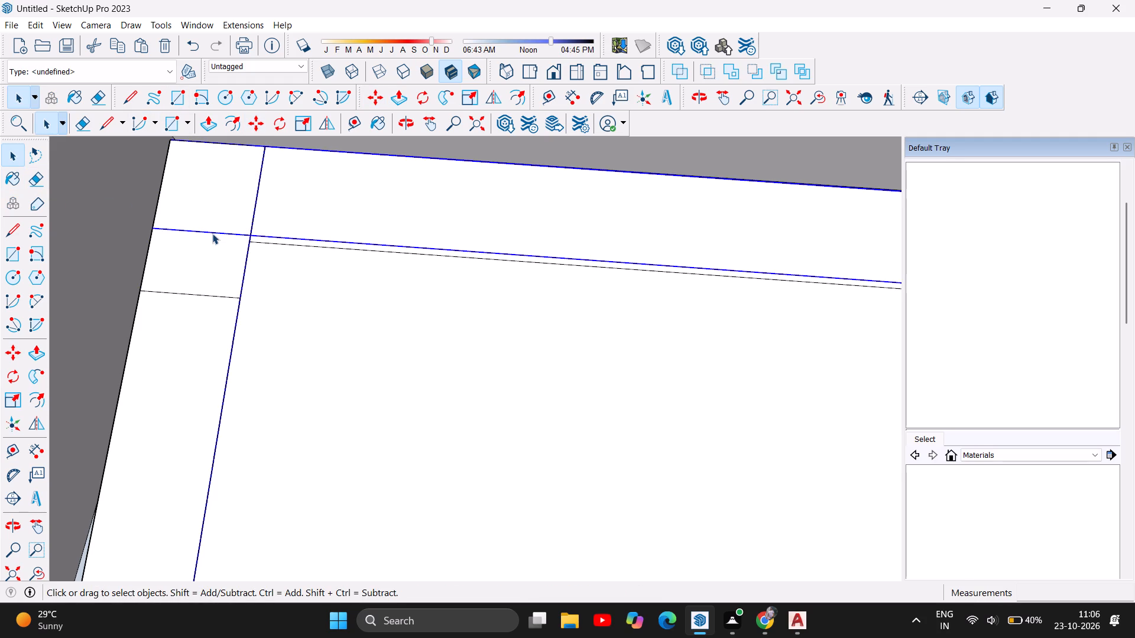
click(212, 233)
click(212, 122)
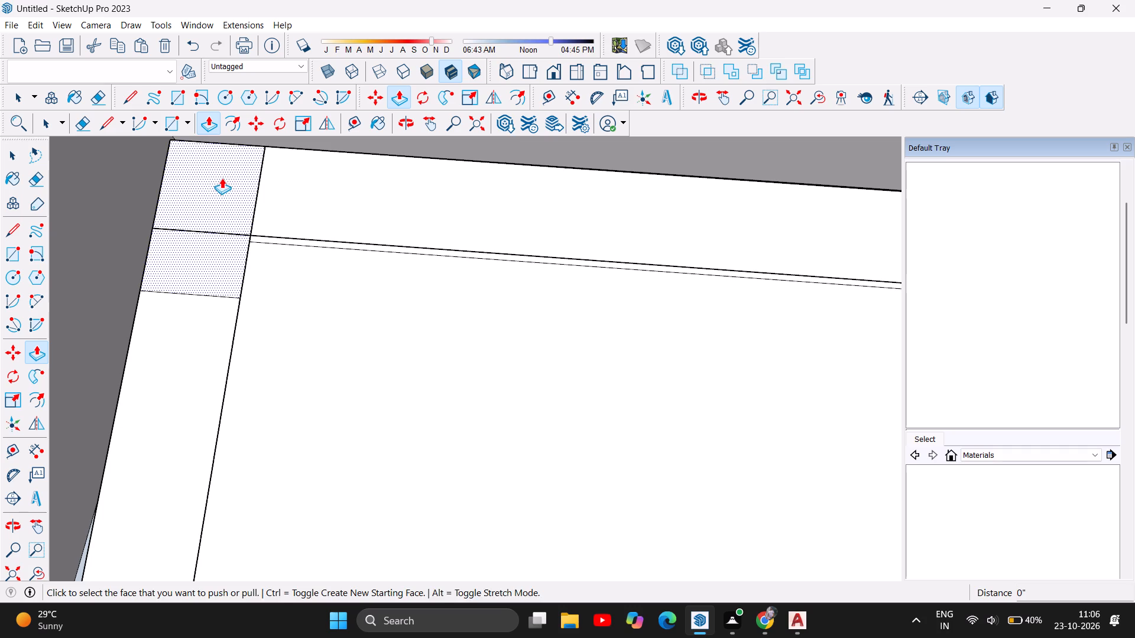
click(222, 178)
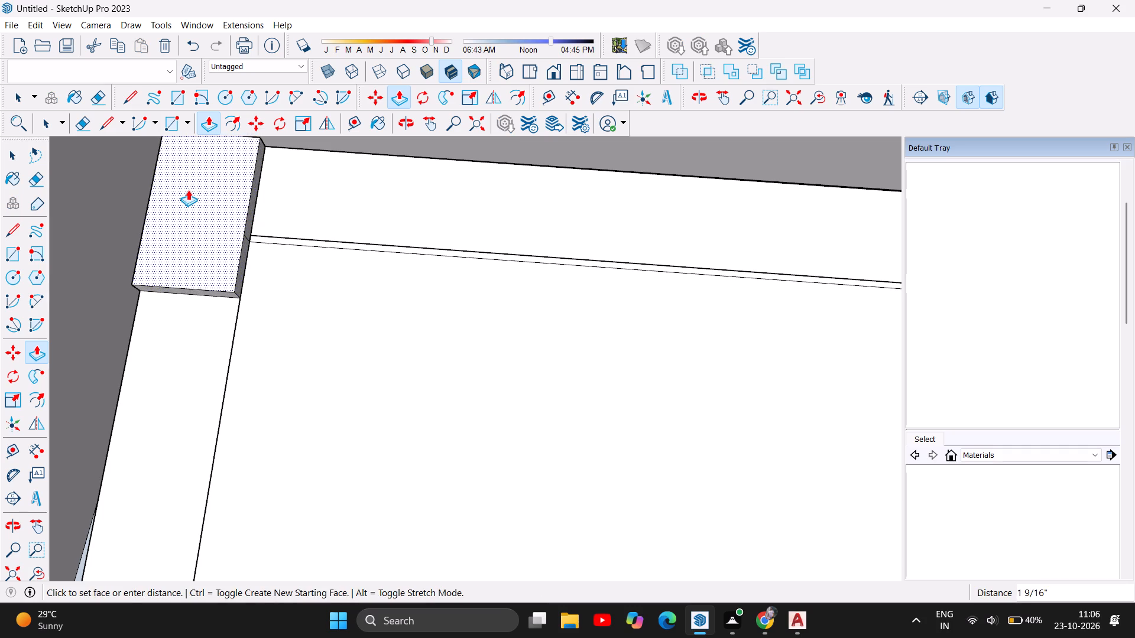
scroll(188, 190, down, 4)
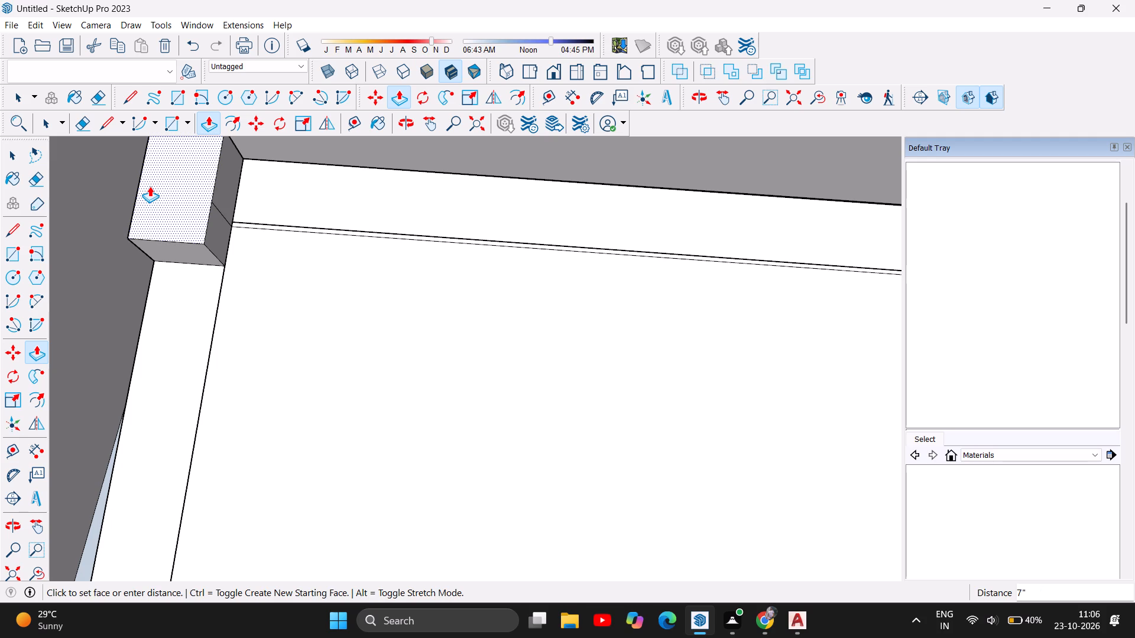
text(11')
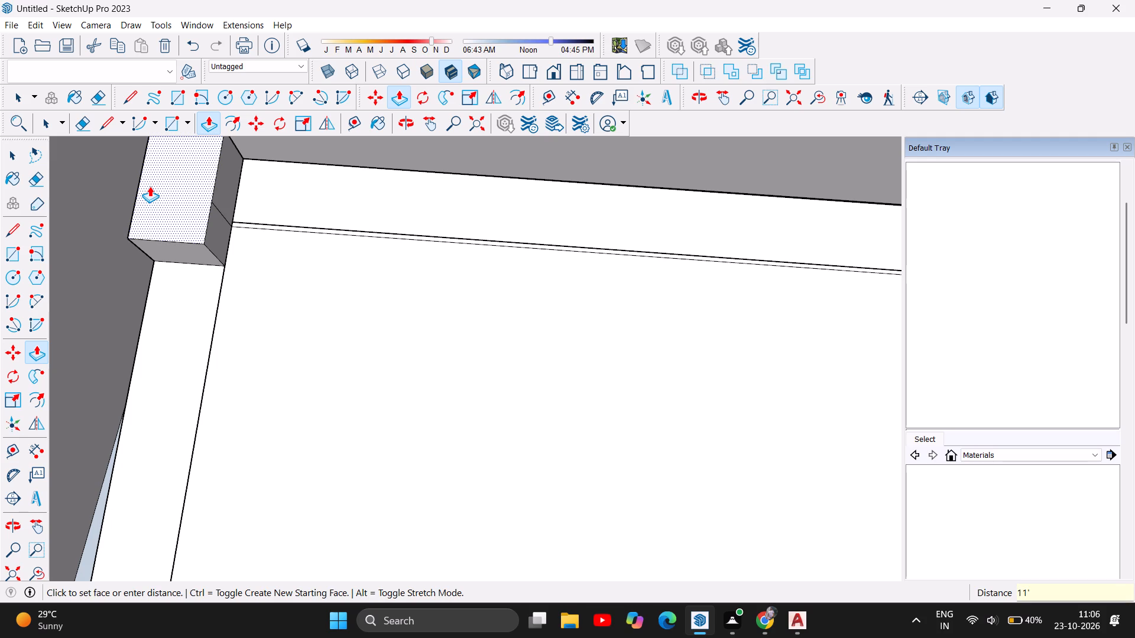
key(Return)
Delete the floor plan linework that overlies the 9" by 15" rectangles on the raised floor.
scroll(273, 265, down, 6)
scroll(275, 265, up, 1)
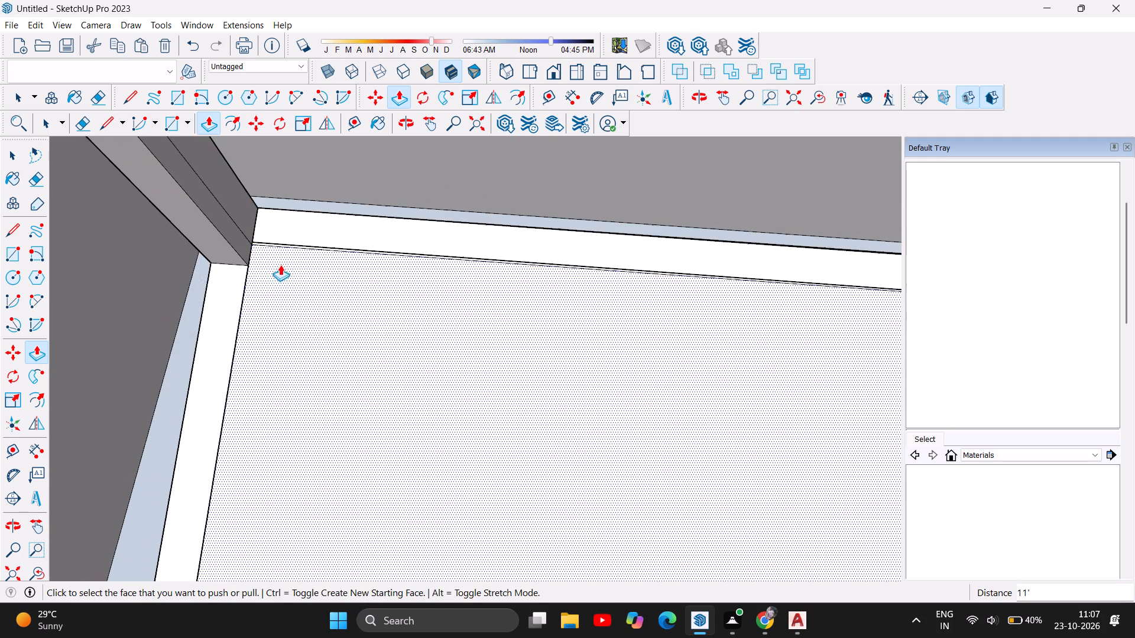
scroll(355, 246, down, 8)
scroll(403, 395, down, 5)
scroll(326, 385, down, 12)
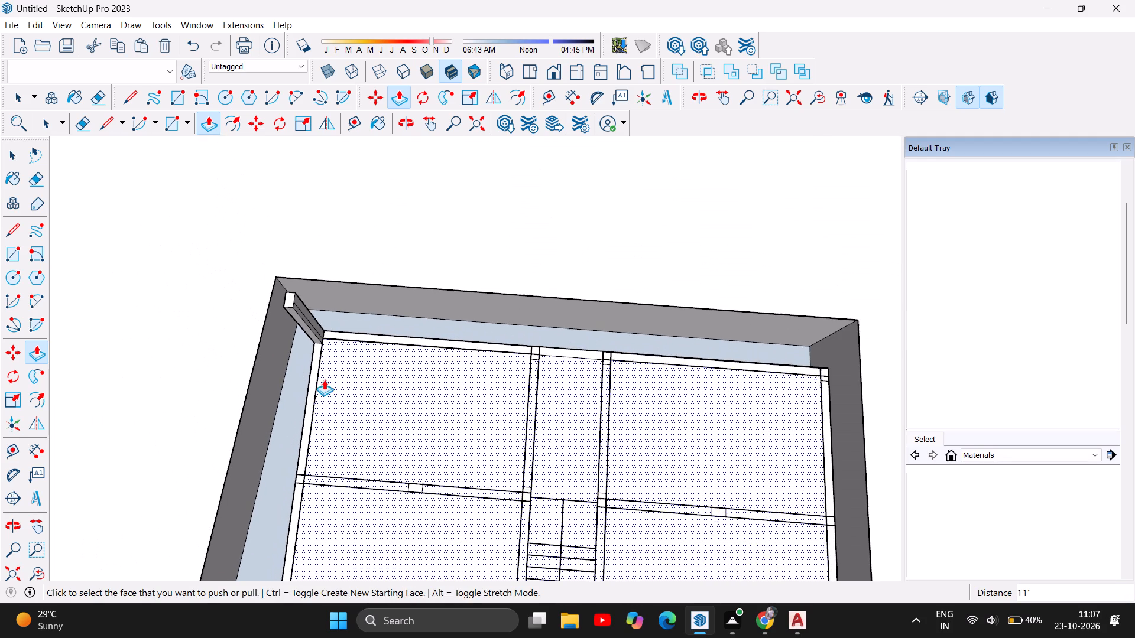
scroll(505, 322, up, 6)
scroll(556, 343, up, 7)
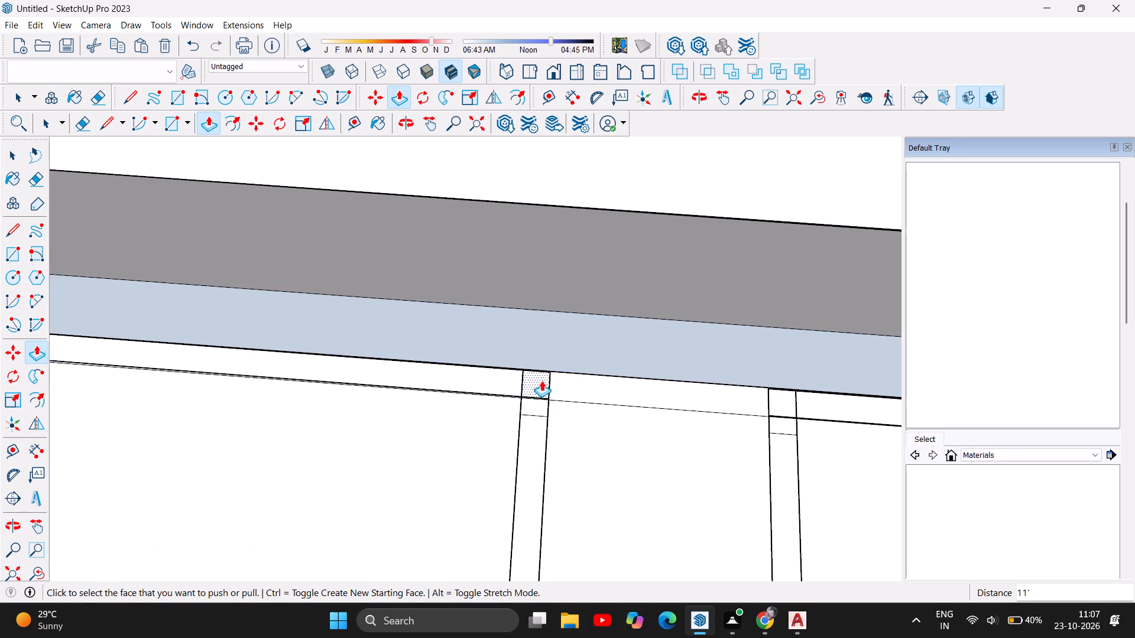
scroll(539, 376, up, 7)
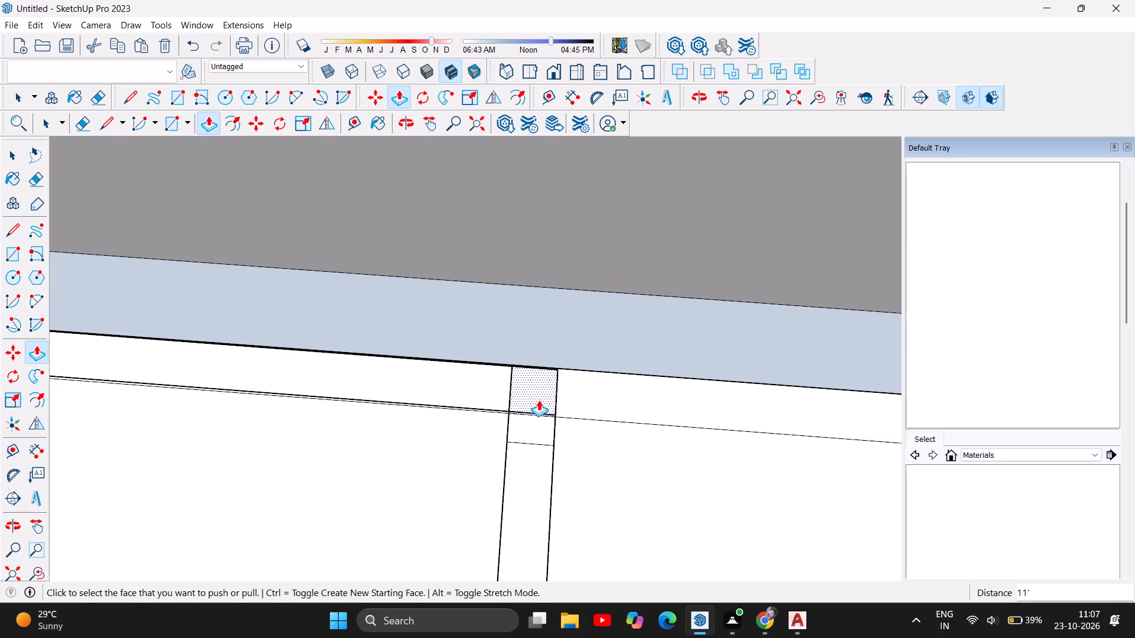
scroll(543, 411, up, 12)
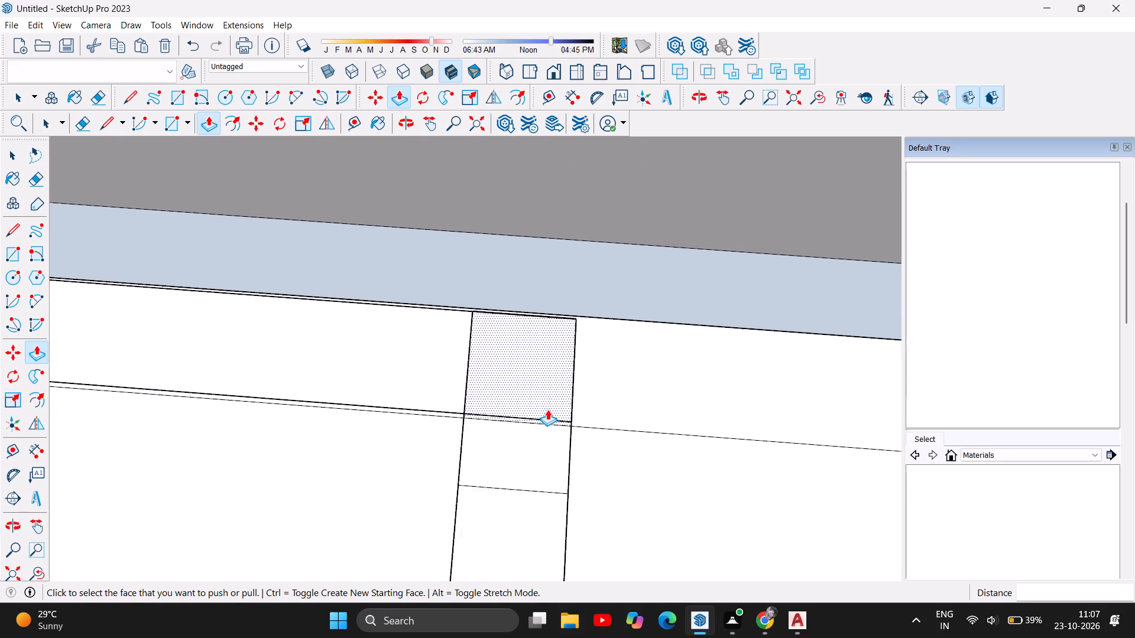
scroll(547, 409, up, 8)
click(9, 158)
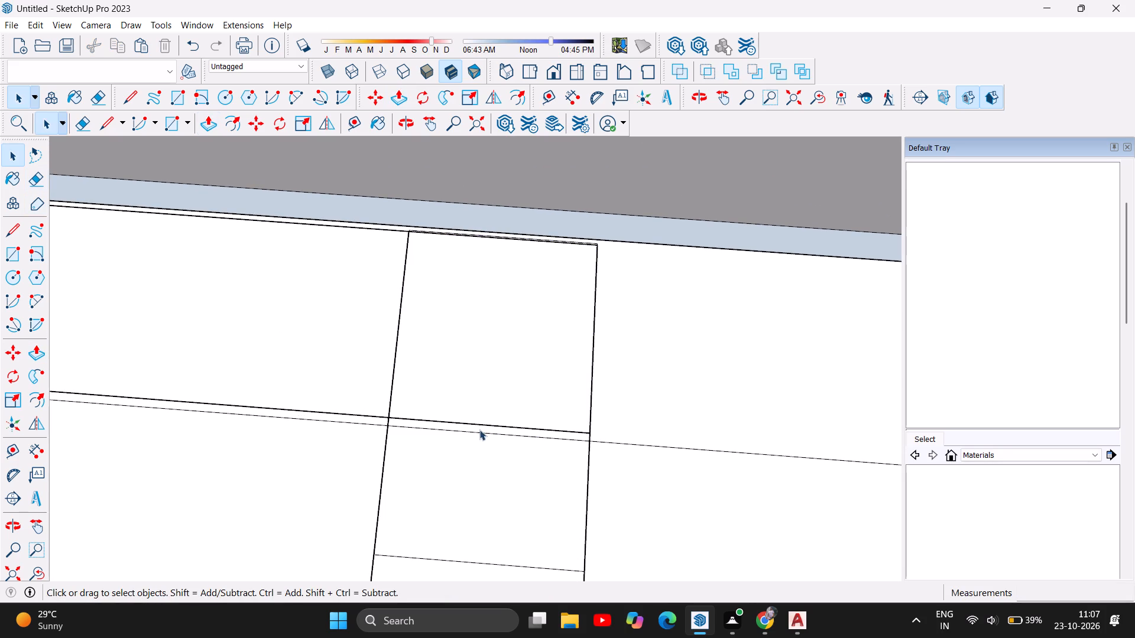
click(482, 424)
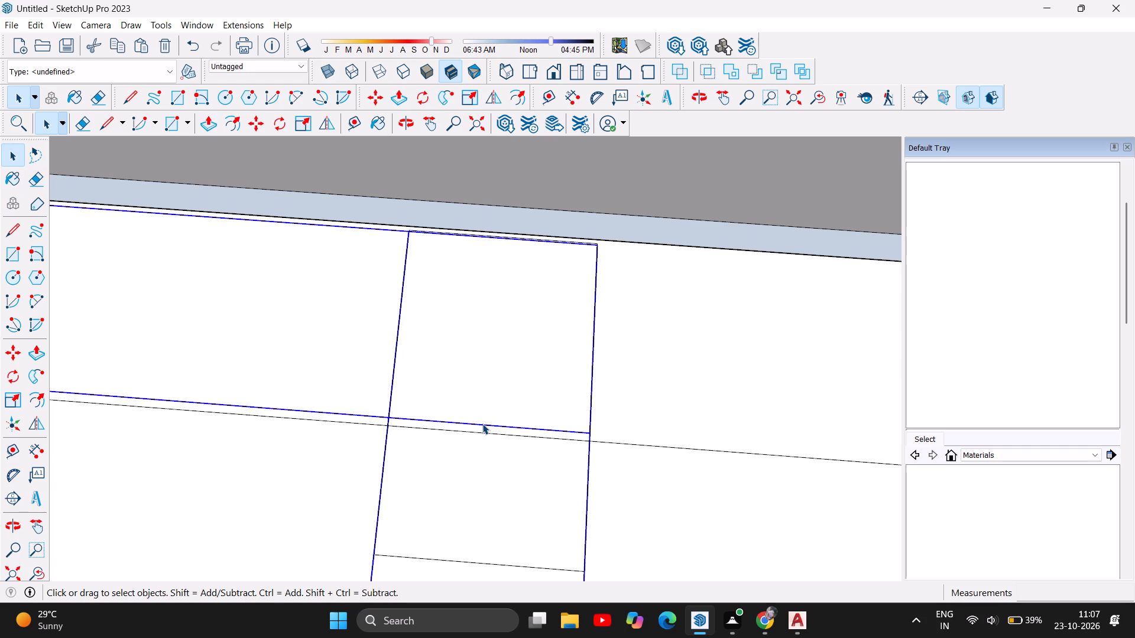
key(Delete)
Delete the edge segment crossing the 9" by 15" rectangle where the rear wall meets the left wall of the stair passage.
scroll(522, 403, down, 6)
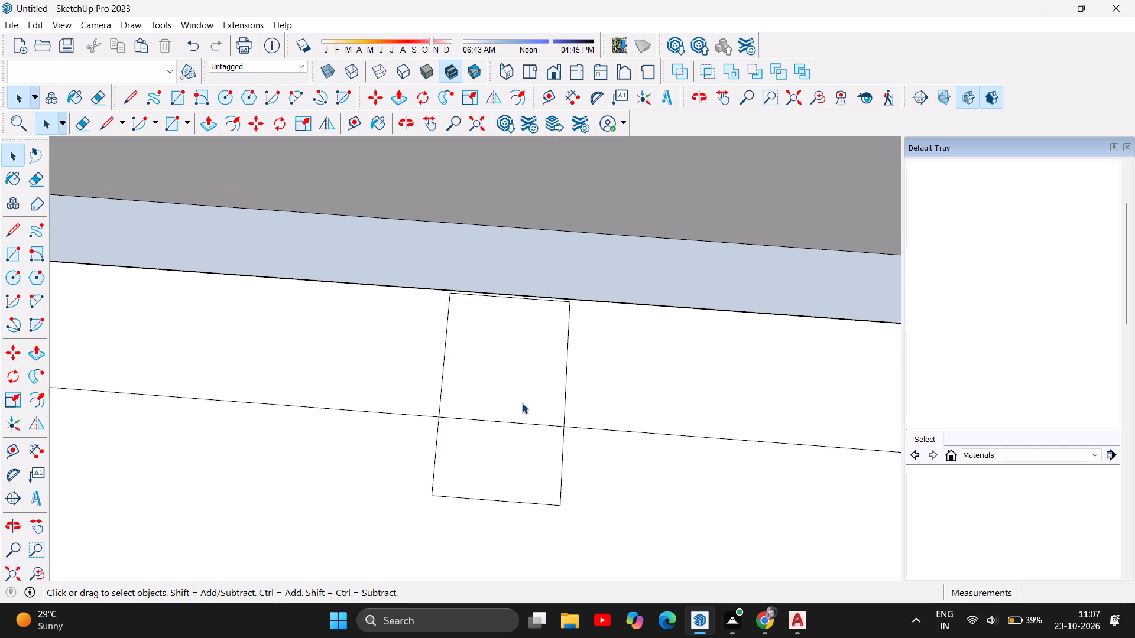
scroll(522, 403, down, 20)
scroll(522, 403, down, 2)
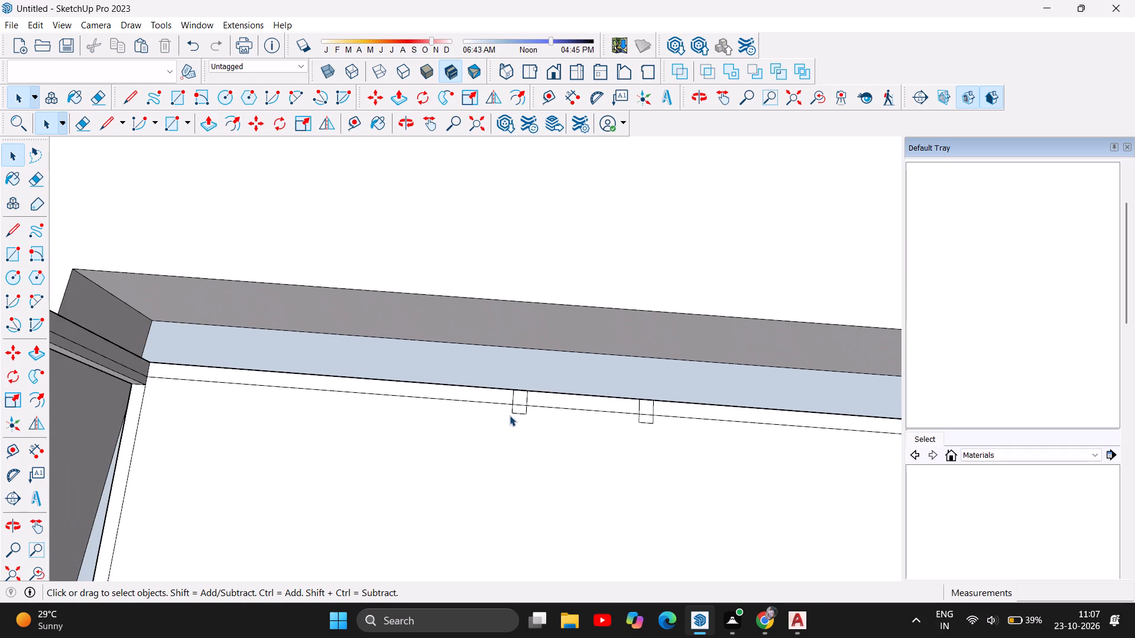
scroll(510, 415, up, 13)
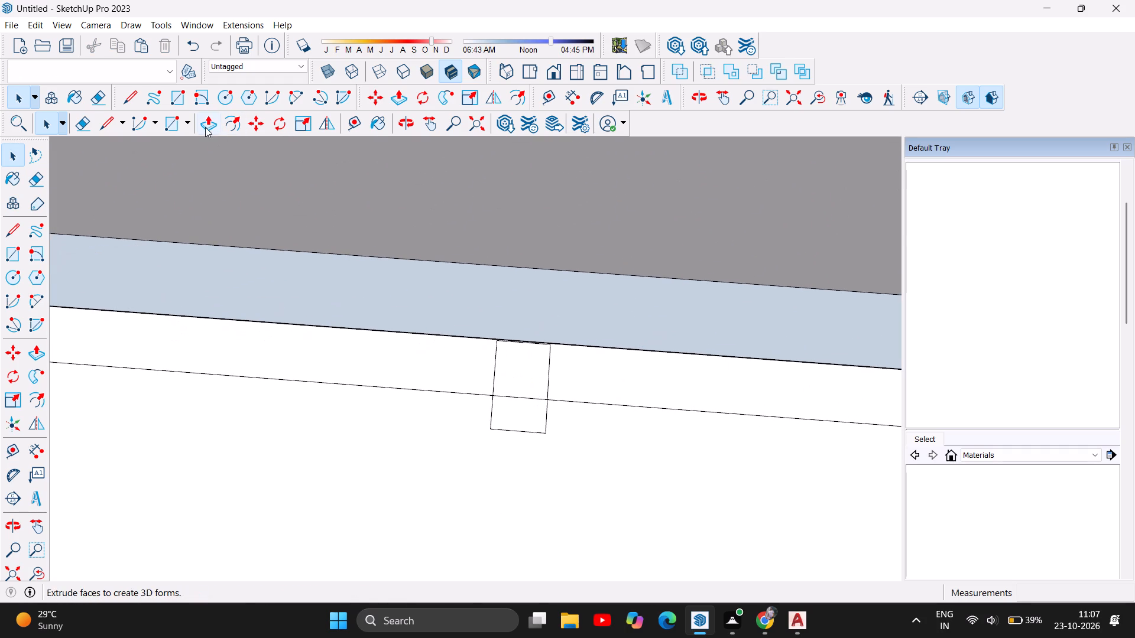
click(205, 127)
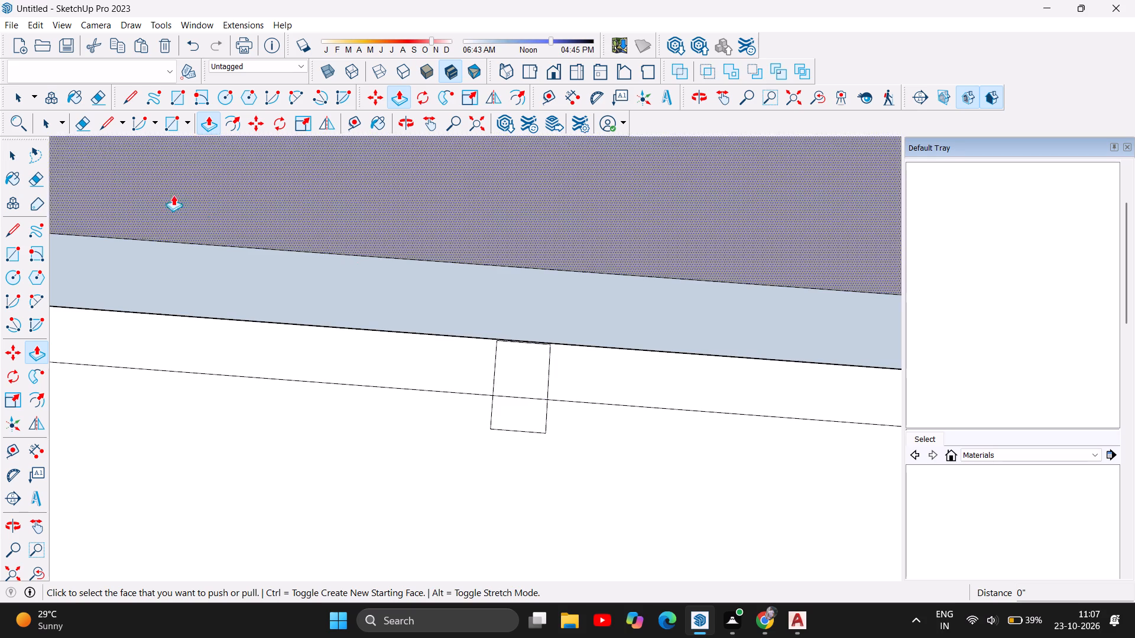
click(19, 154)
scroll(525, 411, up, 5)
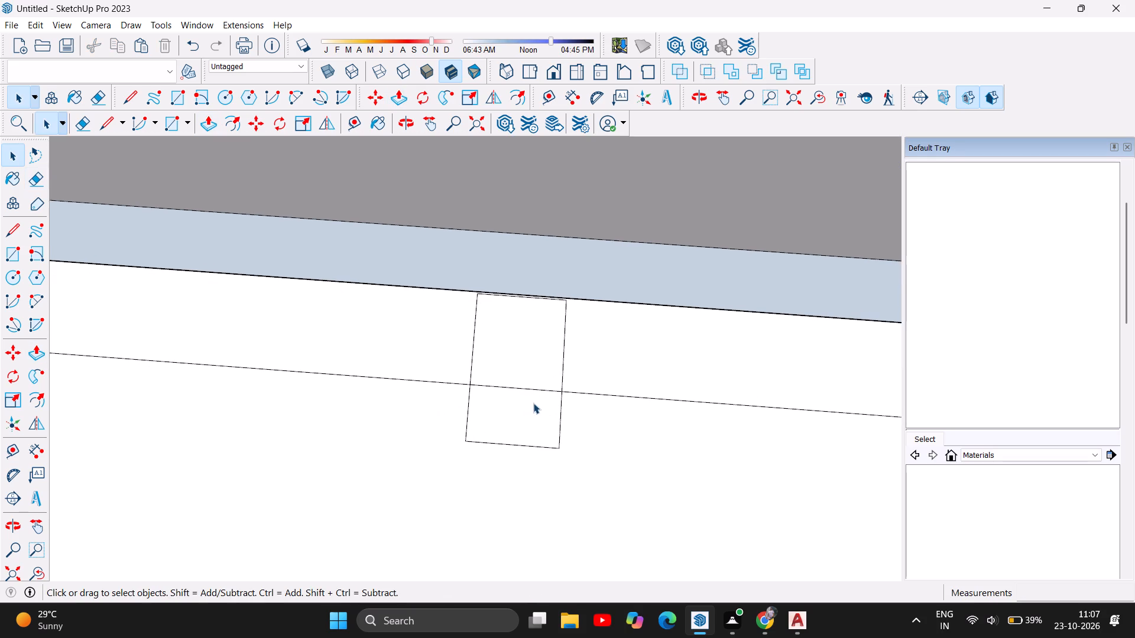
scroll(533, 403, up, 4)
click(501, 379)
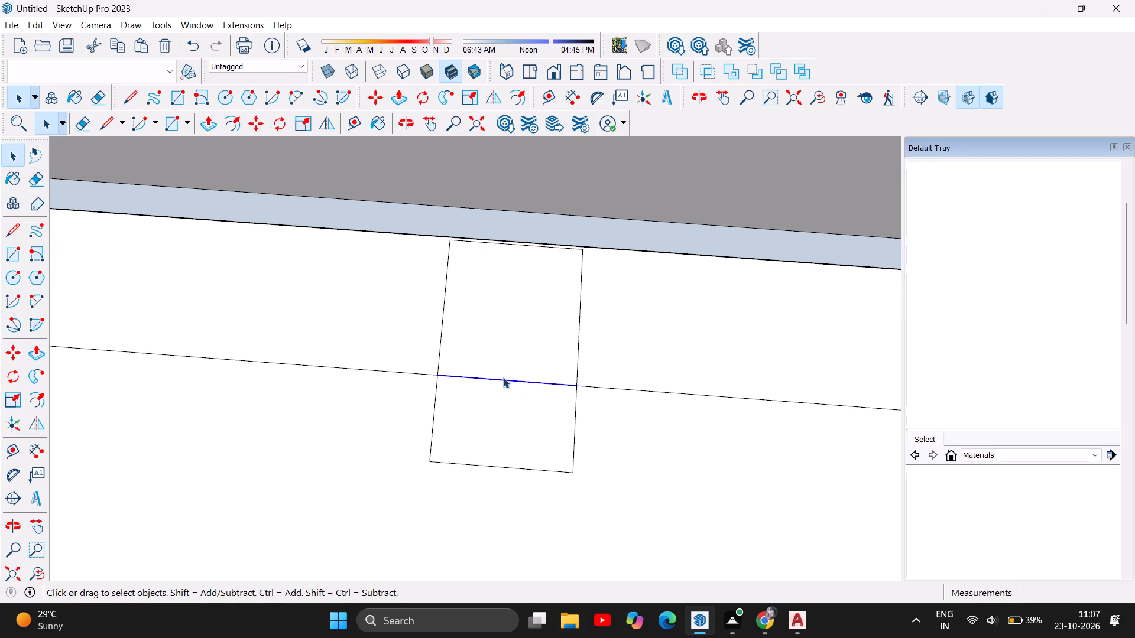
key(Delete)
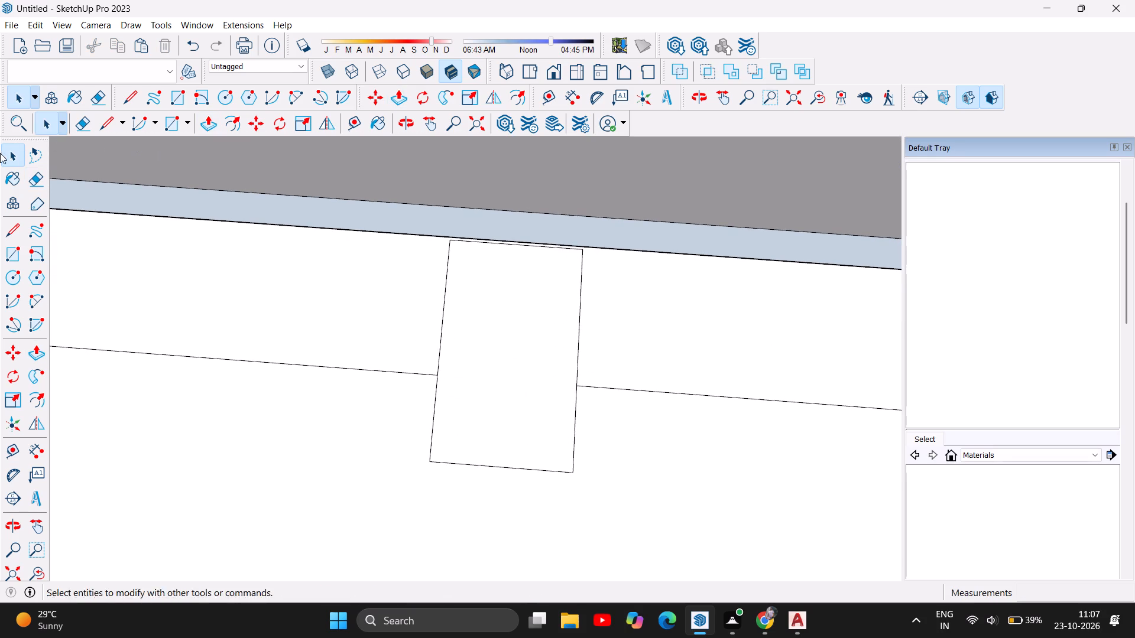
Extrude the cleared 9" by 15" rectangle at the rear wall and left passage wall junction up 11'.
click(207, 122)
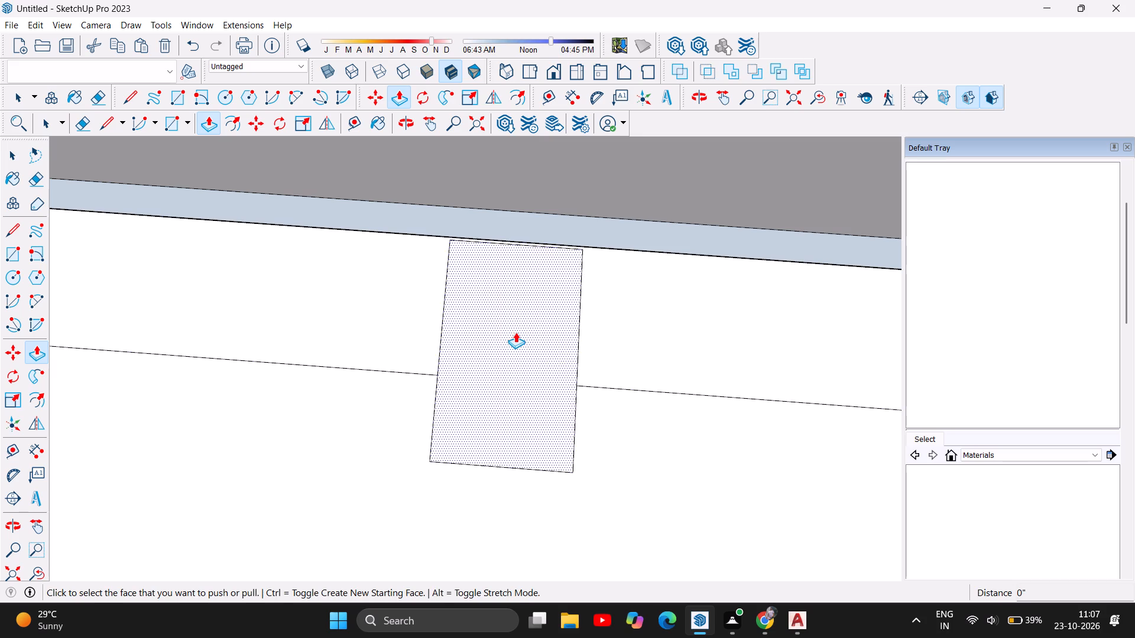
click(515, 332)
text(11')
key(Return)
Examine the whole raised floor with its columns and the remaining 9" by 15" rectangles.
scroll(417, 378, down, 5)
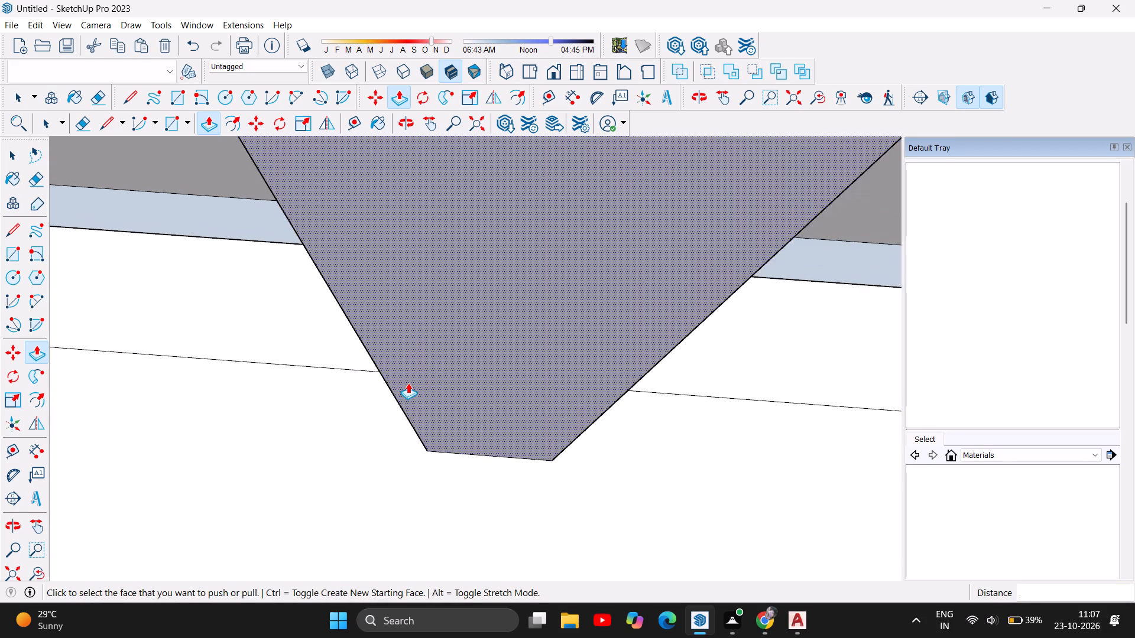
scroll(408, 385, down, 13)
scroll(422, 408, down, 14)
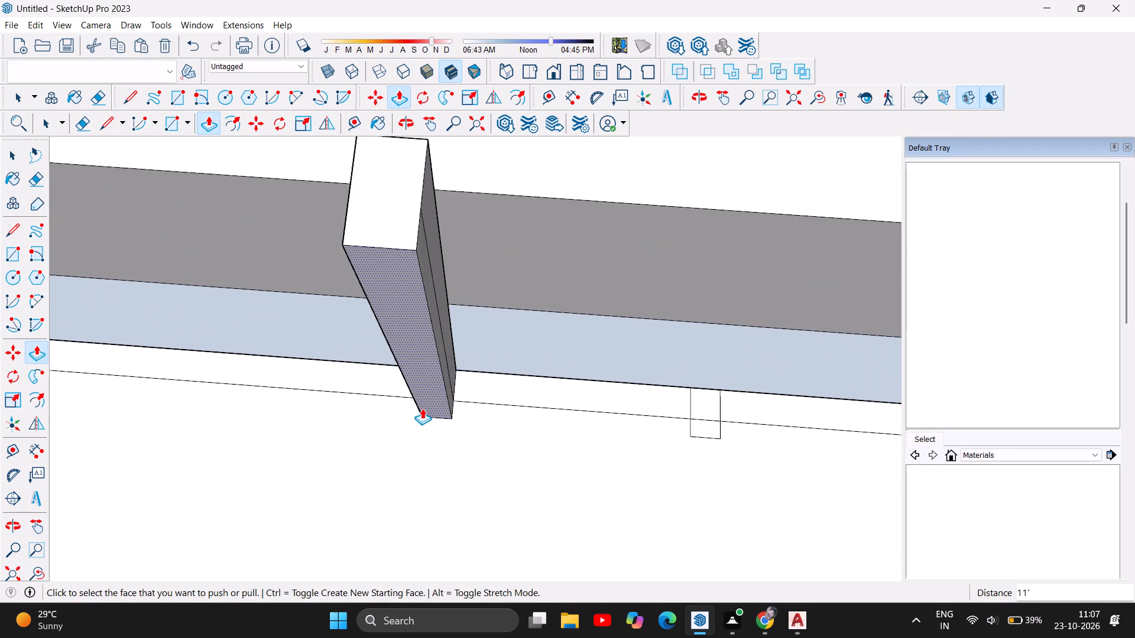
scroll(422, 408, down, 7)
scroll(641, 431, down, 6)
scroll(676, 282, down, 6)
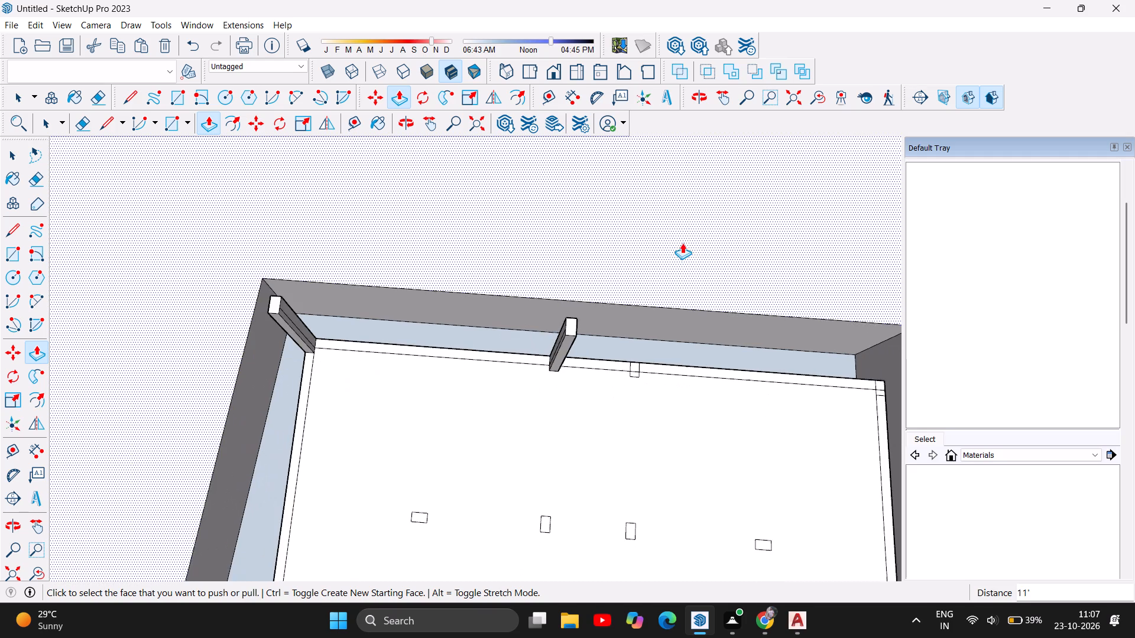
scroll(642, 219, down, 15)
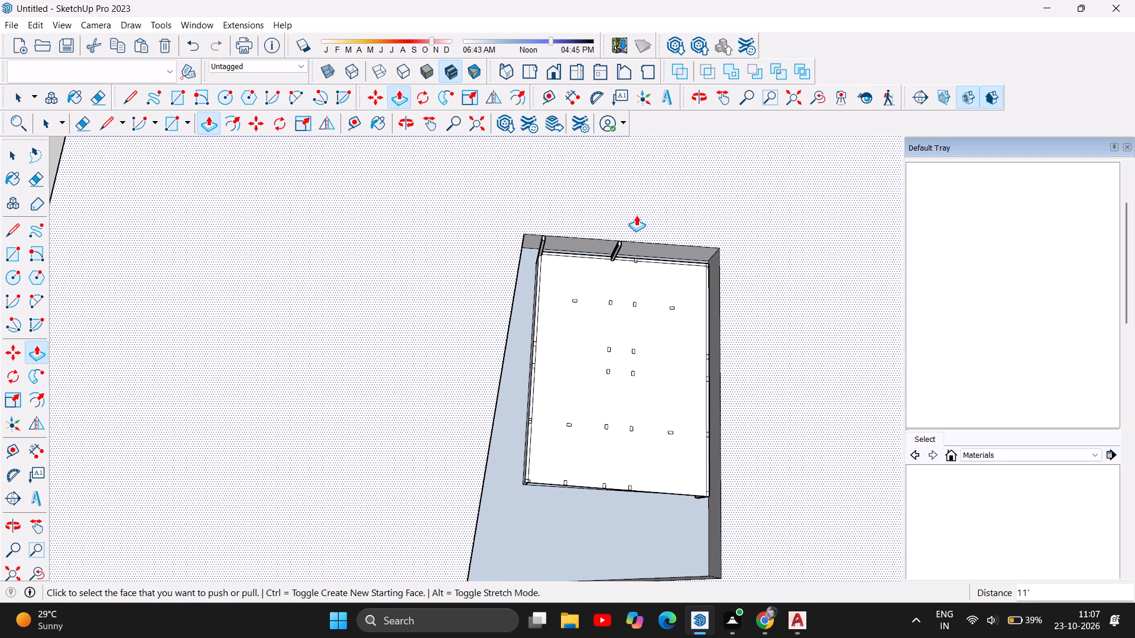
scroll(779, 517, up, 5)
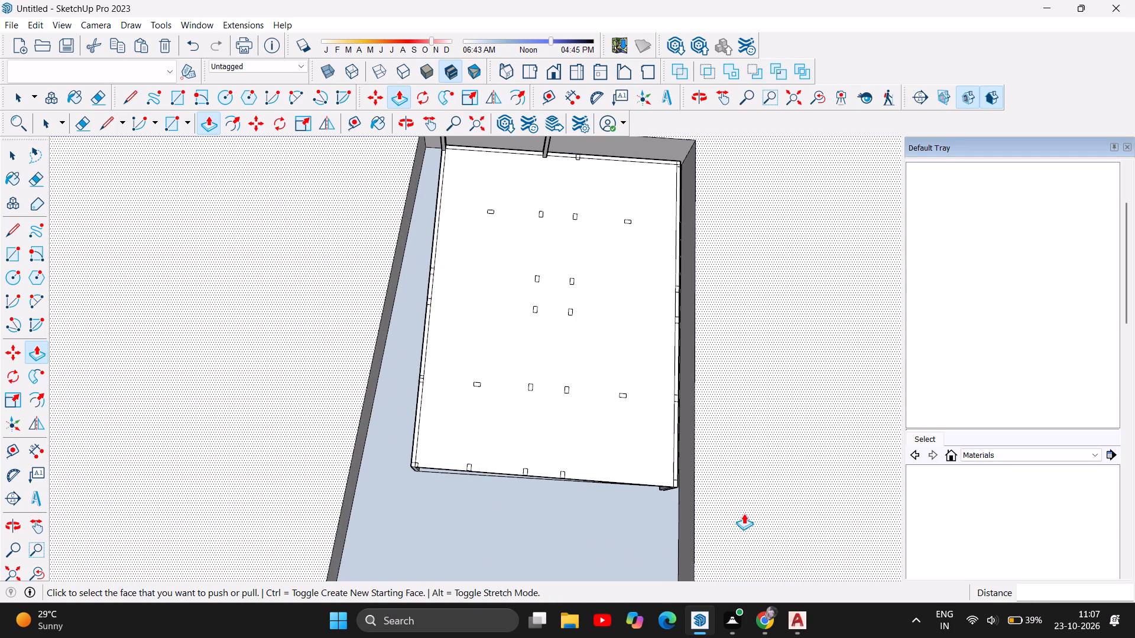
scroll(752, 507, up, 1)
scroll(745, 494, down, 3)
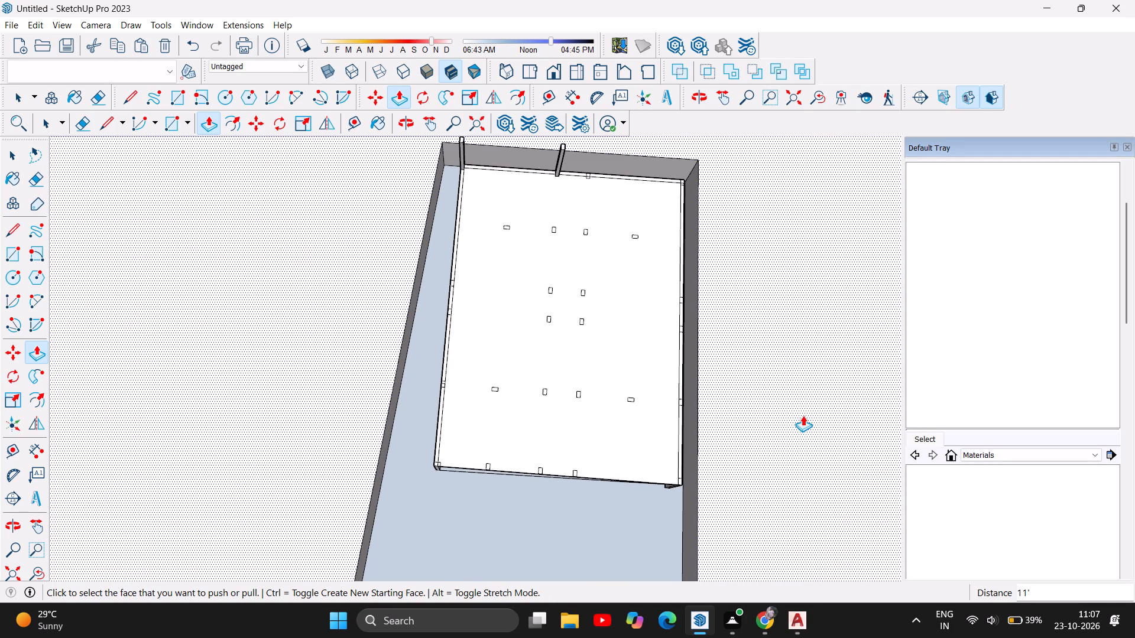
scroll(803, 415, up, 1)
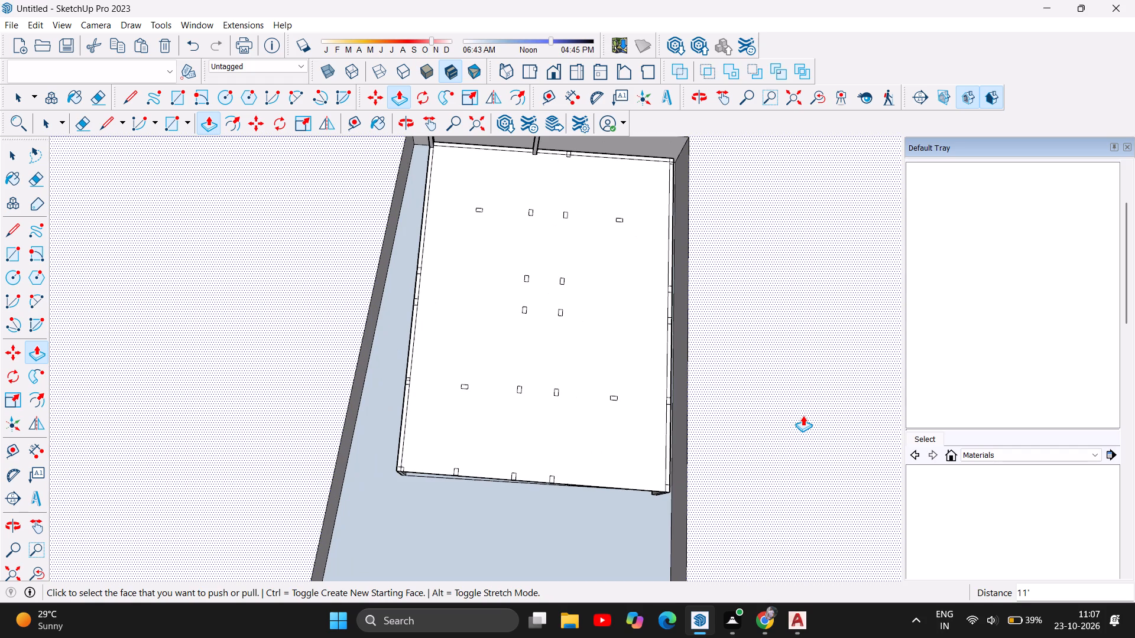
scroll(803, 415, up, 1)
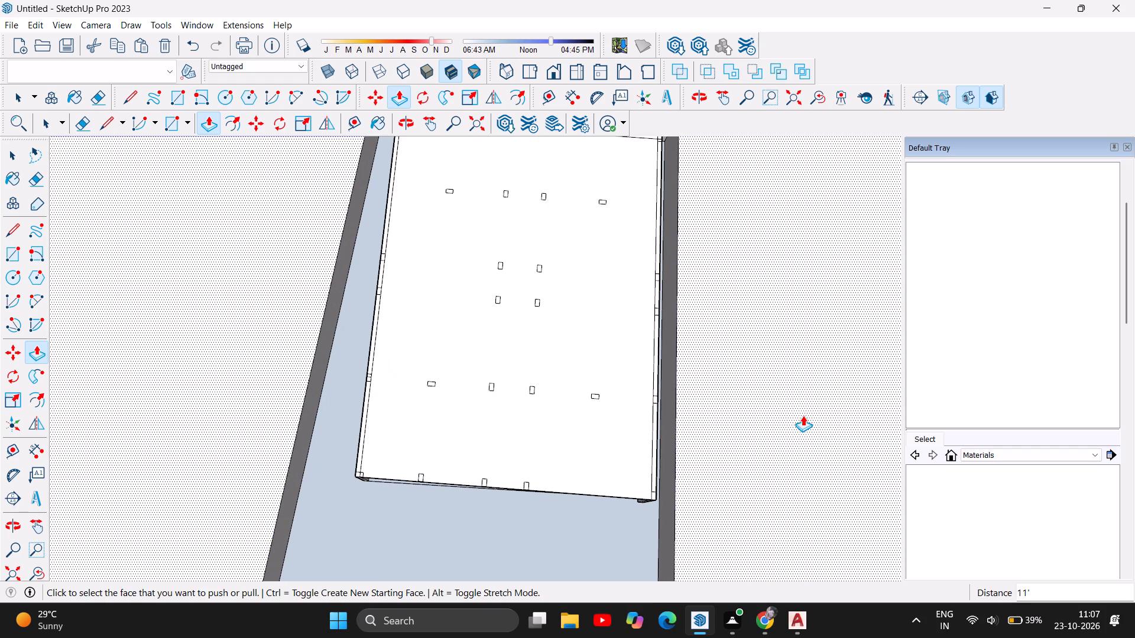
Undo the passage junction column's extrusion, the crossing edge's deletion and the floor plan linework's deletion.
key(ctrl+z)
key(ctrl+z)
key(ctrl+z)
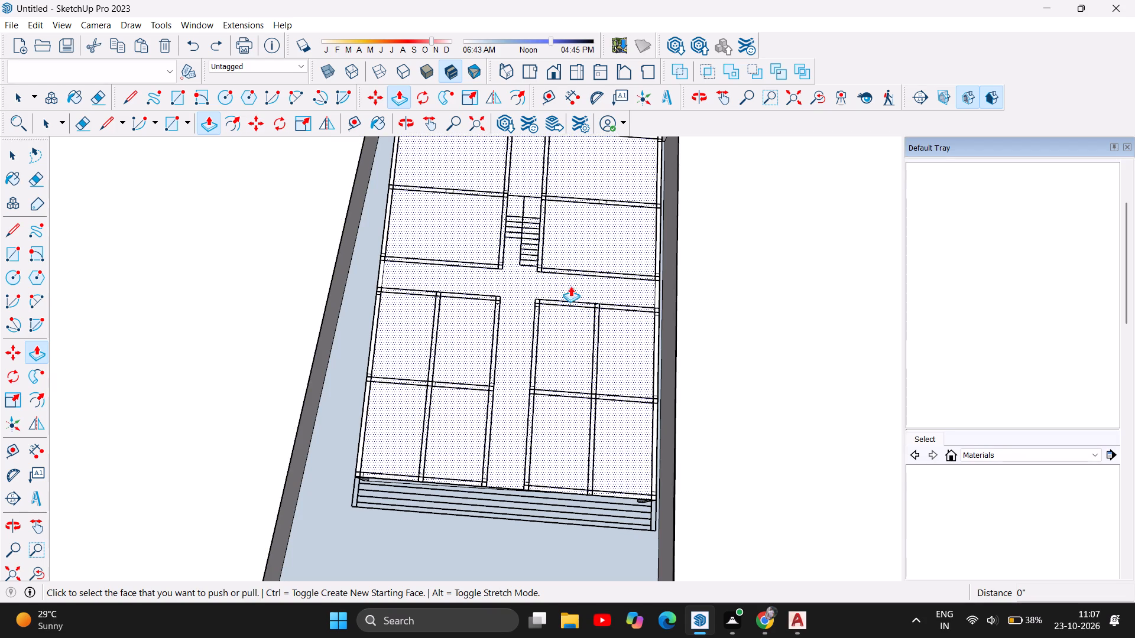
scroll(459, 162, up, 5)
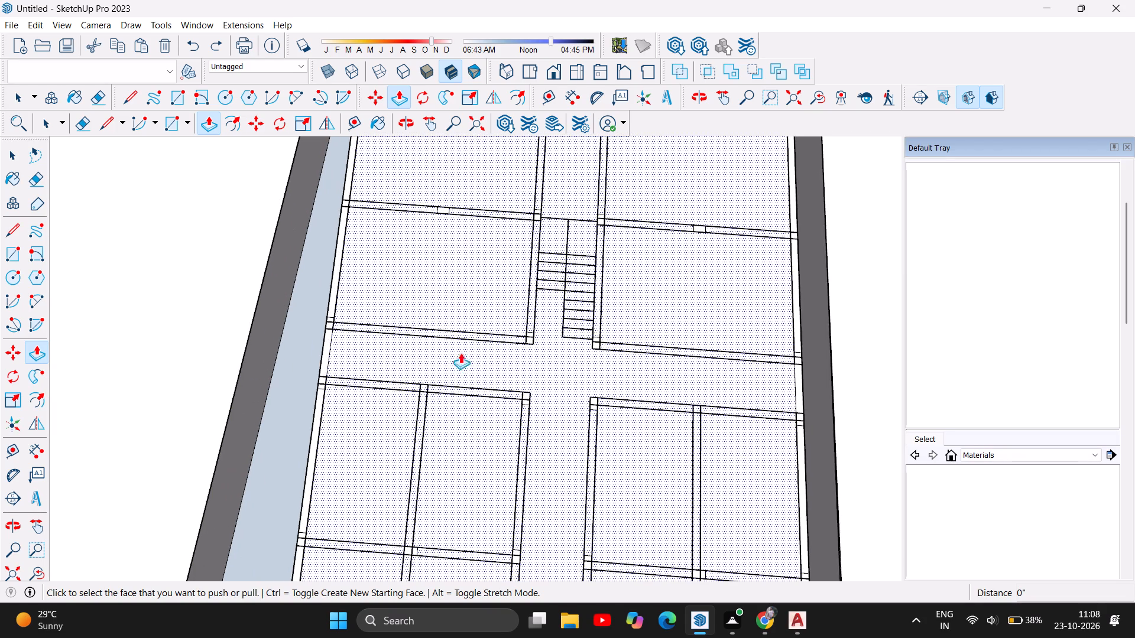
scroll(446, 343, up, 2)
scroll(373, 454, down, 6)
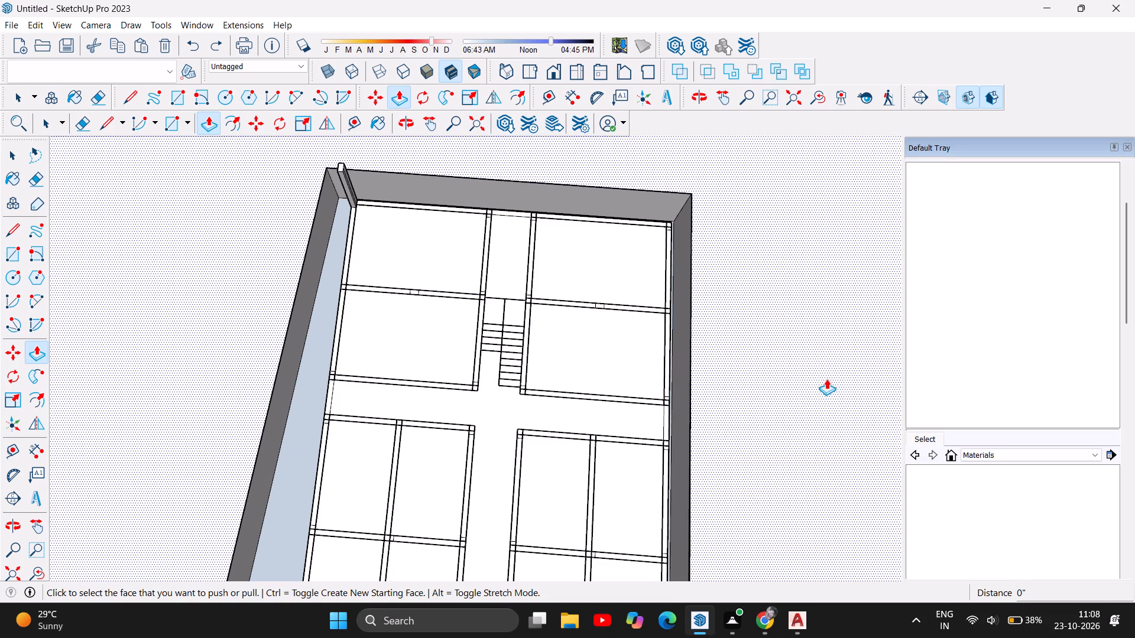
Paste the copied 9" by 15" rectangle where each front room partition meets the corridor's front wall, on both sides of the central passage.
scroll(828, 379, up, 1)
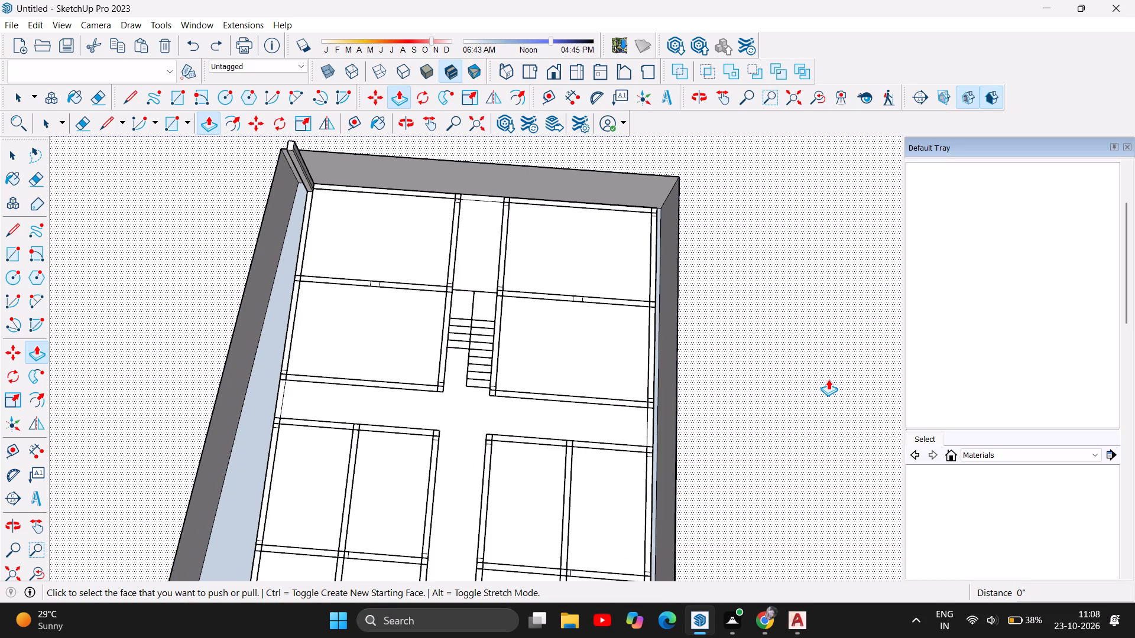
key(ctrl+v)
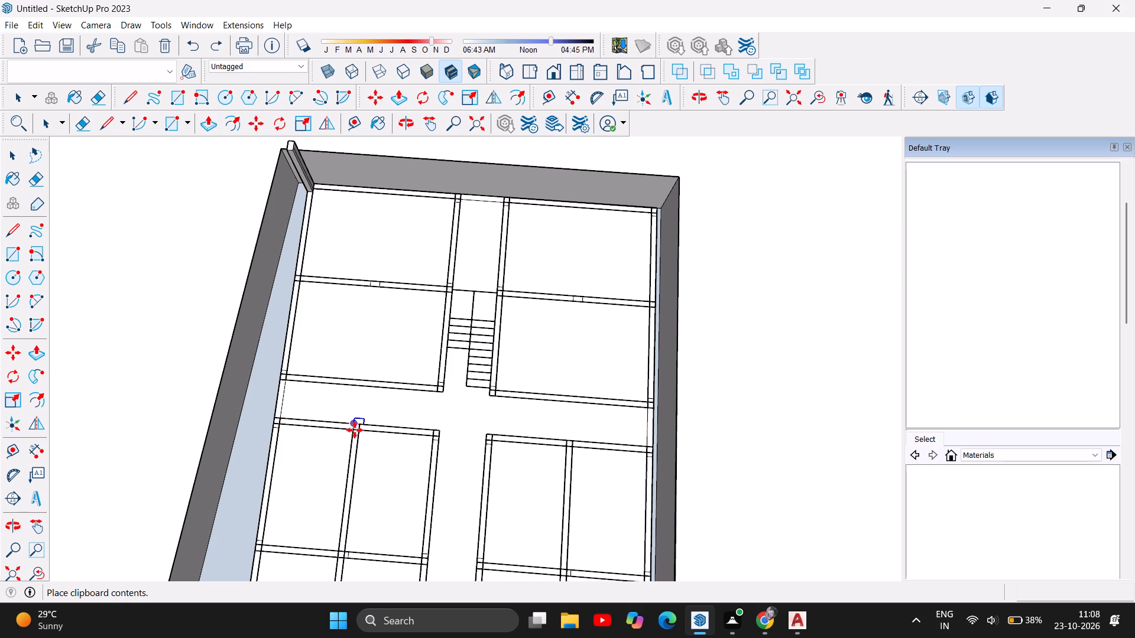
scroll(355, 430, up, 4)
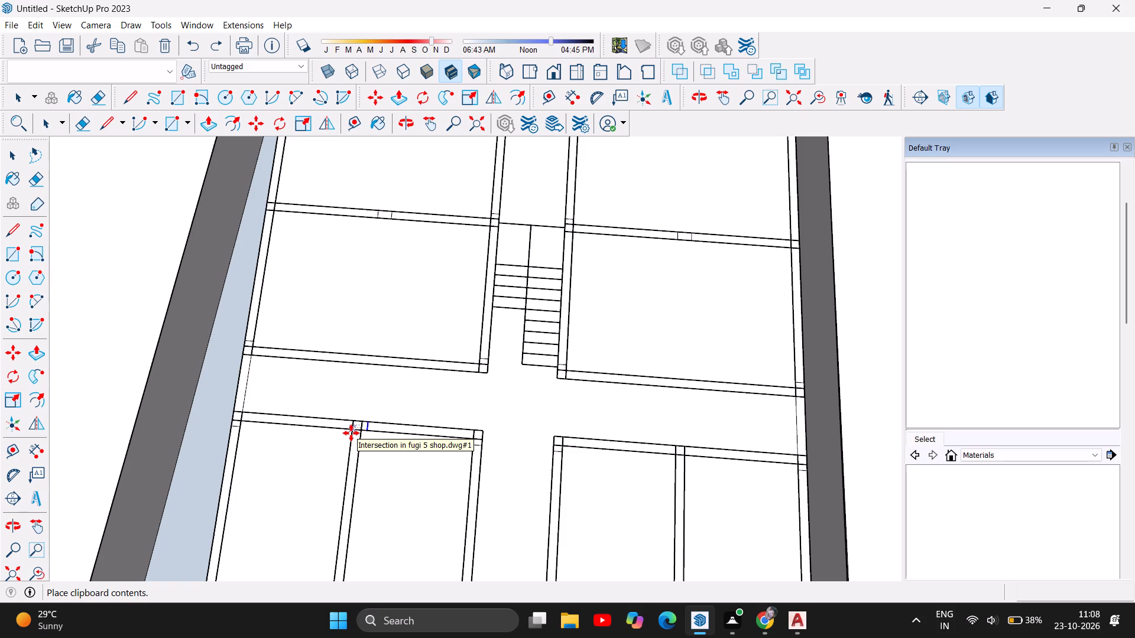
click(351, 433)
scroll(336, 341, down, 3)
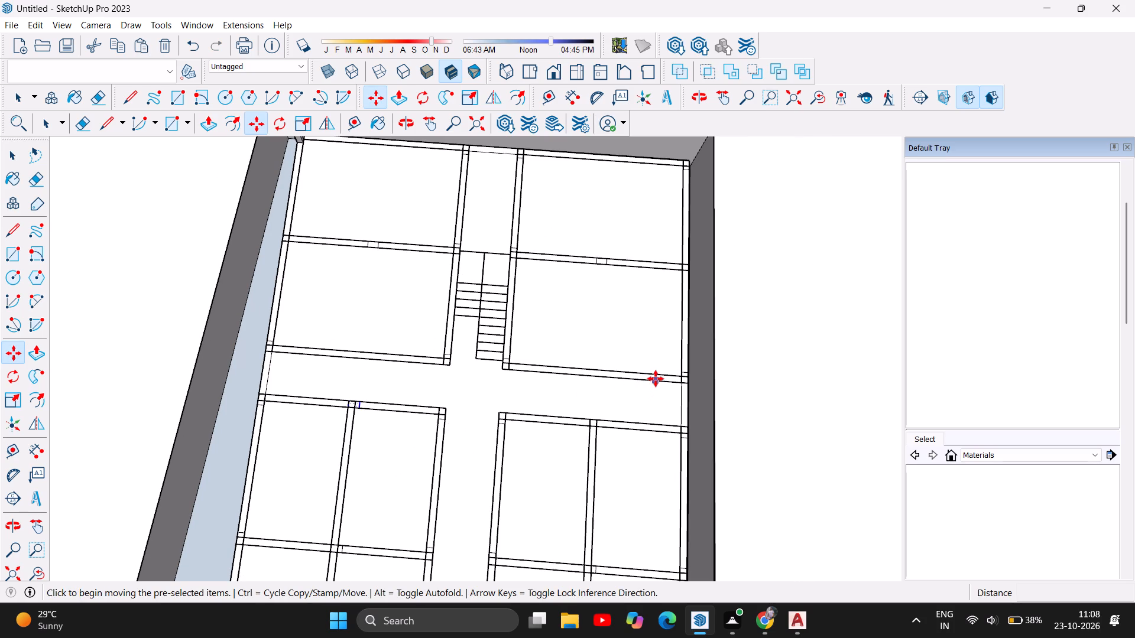
key(ctrl+v)
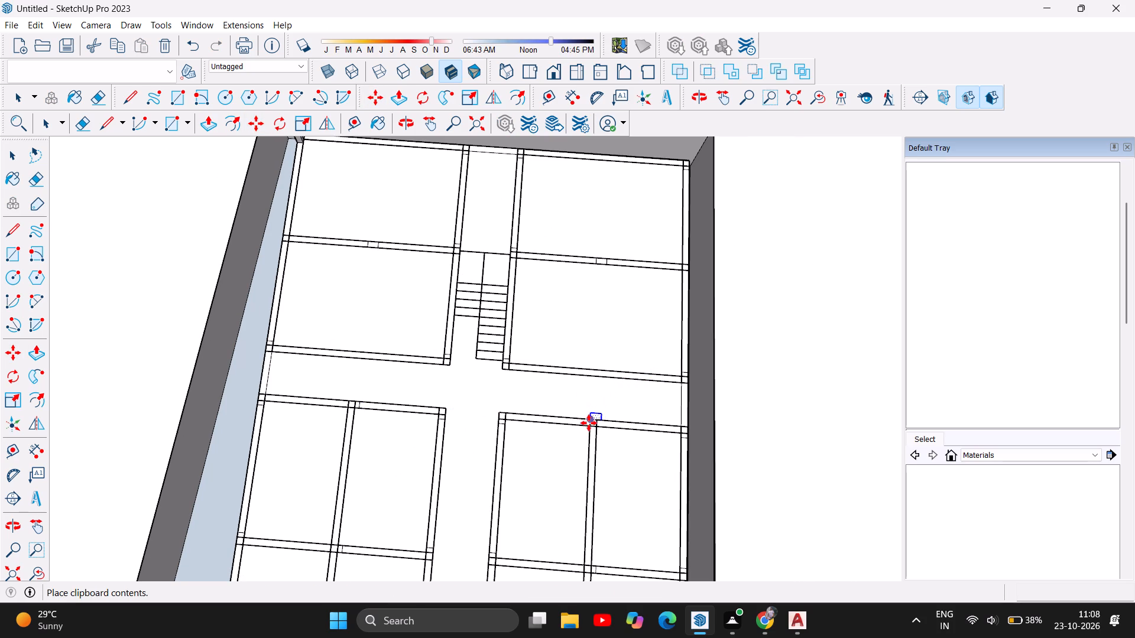
scroll(592, 431, up, 6)
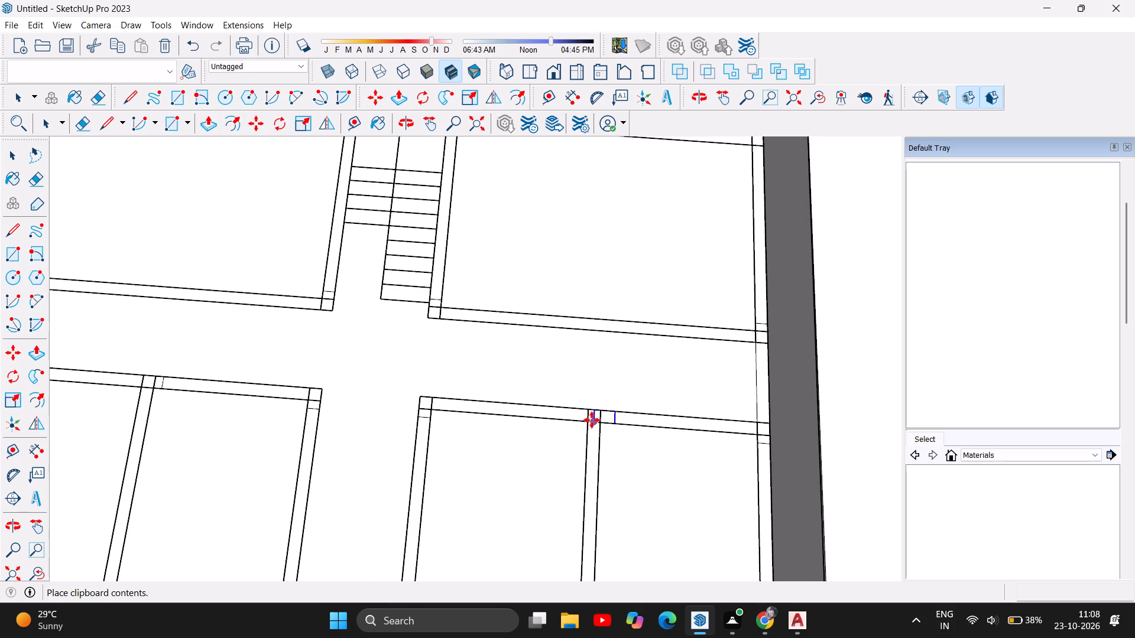
click(588, 418)
Paste the 9" by 15" rectangle where the wall dividing the left rear rooms meets the left outer wall.
scroll(641, 369, down, 5)
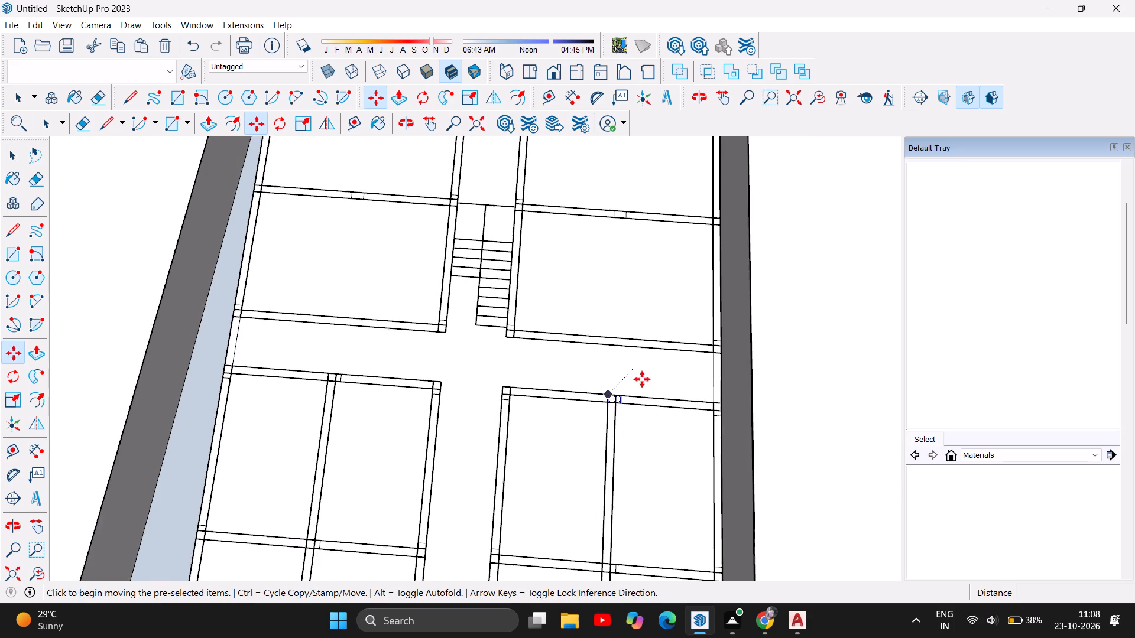
scroll(565, 476, down, 4)
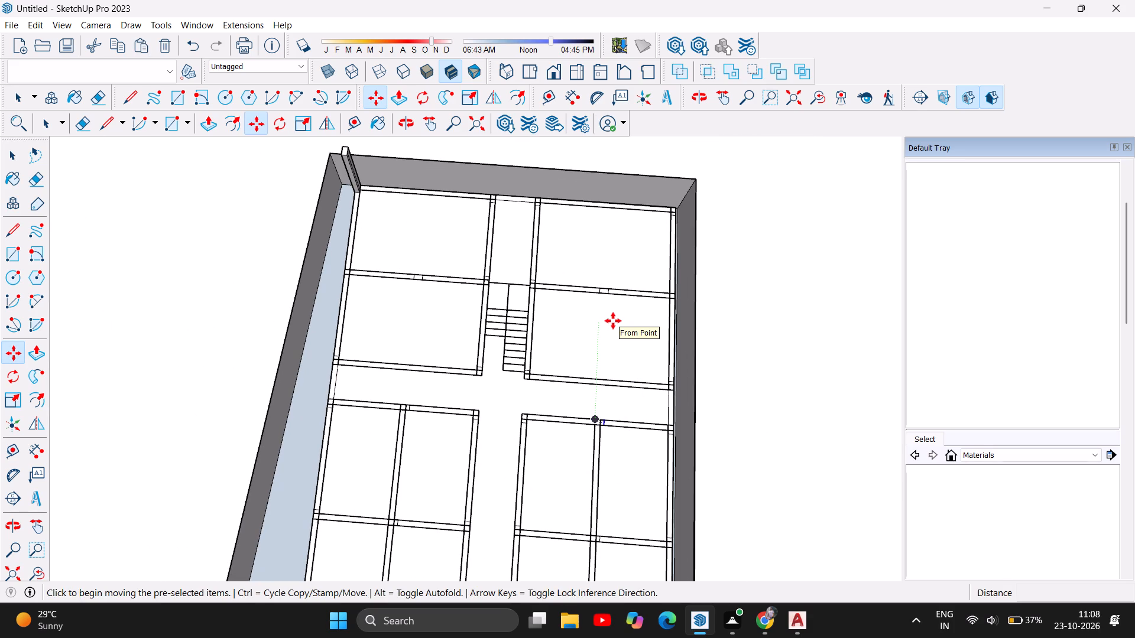
scroll(367, 253, up, 5)
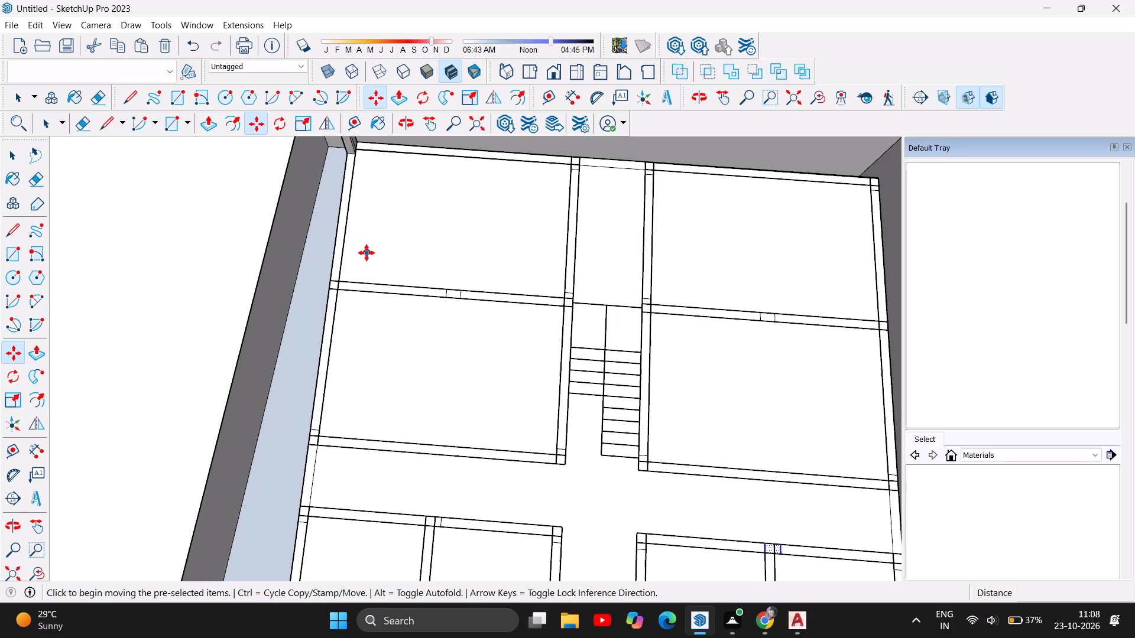
scroll(338, 269, up, 5)
scroll(371, 289, down, 2)
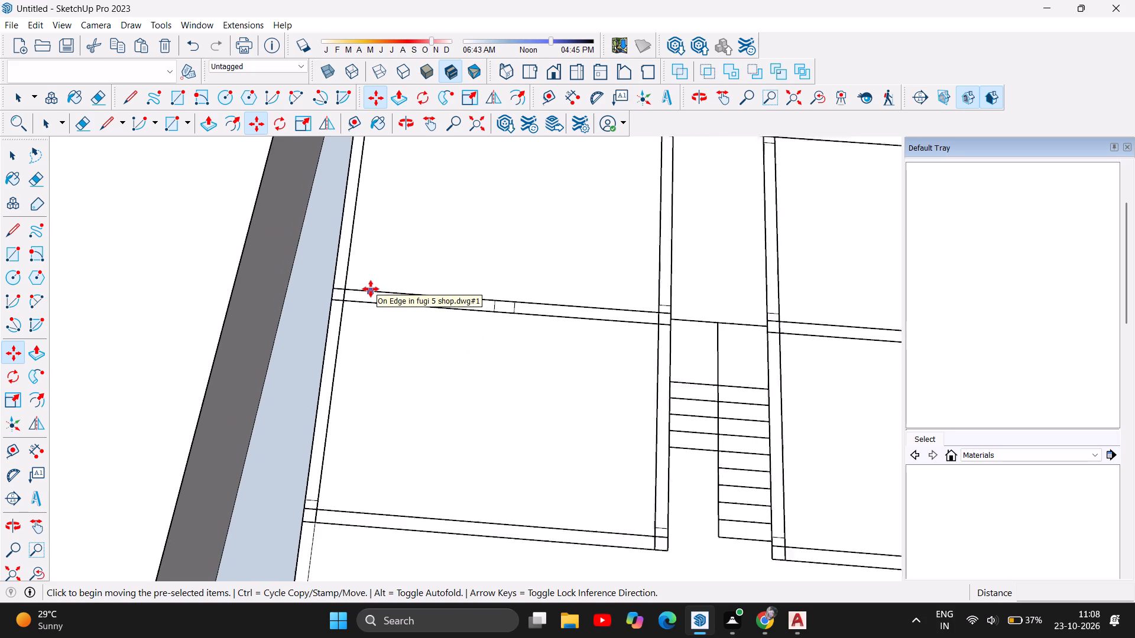
scroll(371, 289, down, 3)
scroll(399, 393, down, 3)
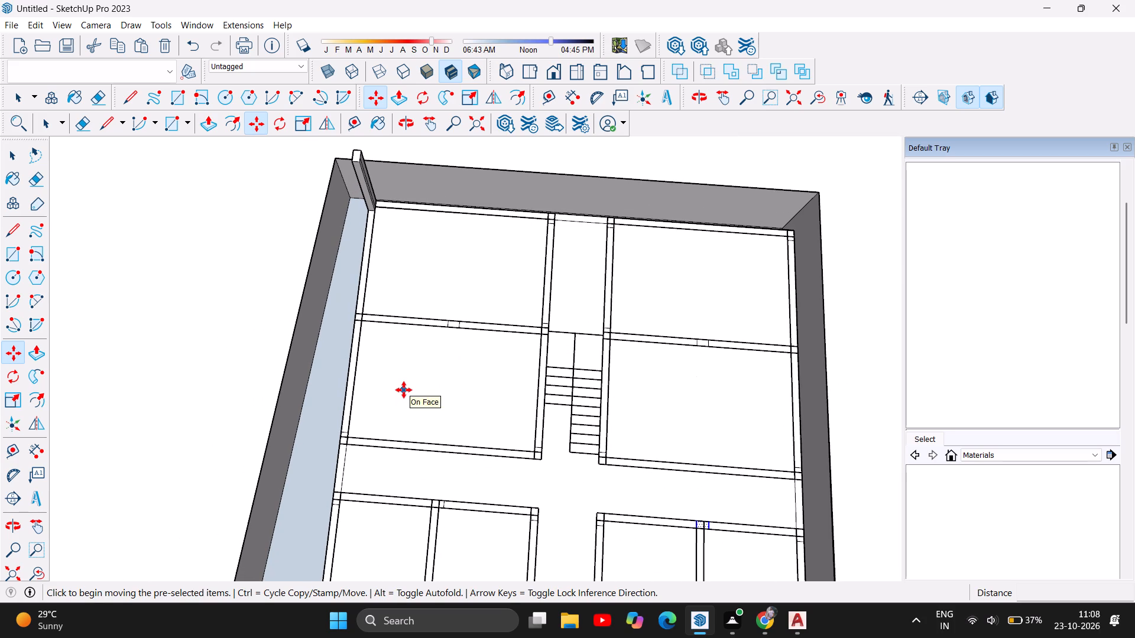
scroll(411, 311, up, 5)
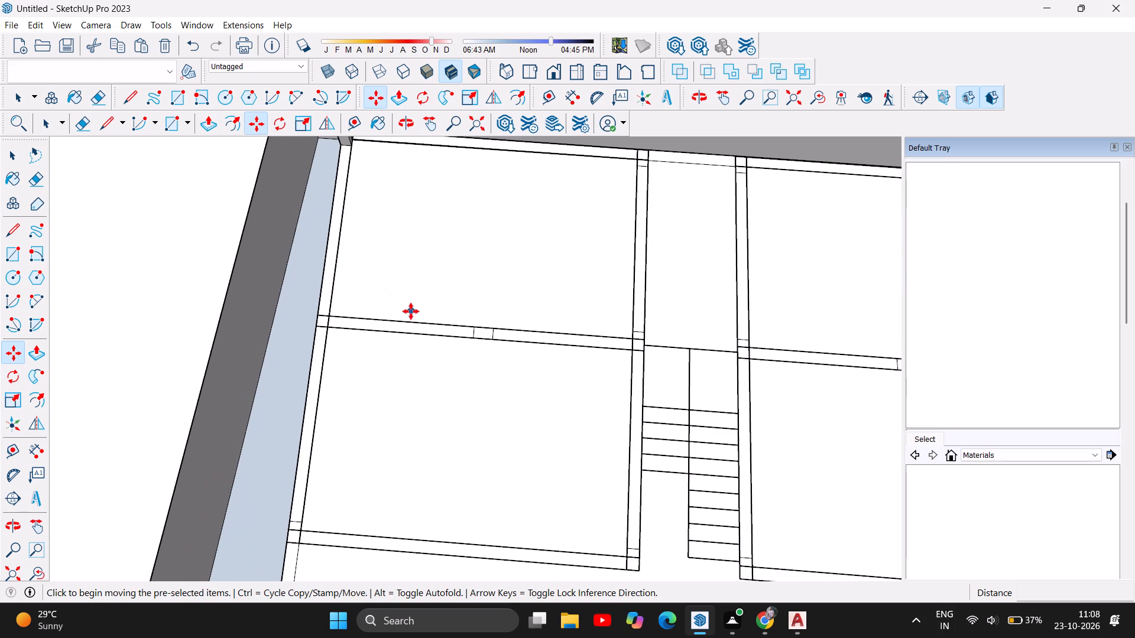
scroll(411, 311, up, 1)
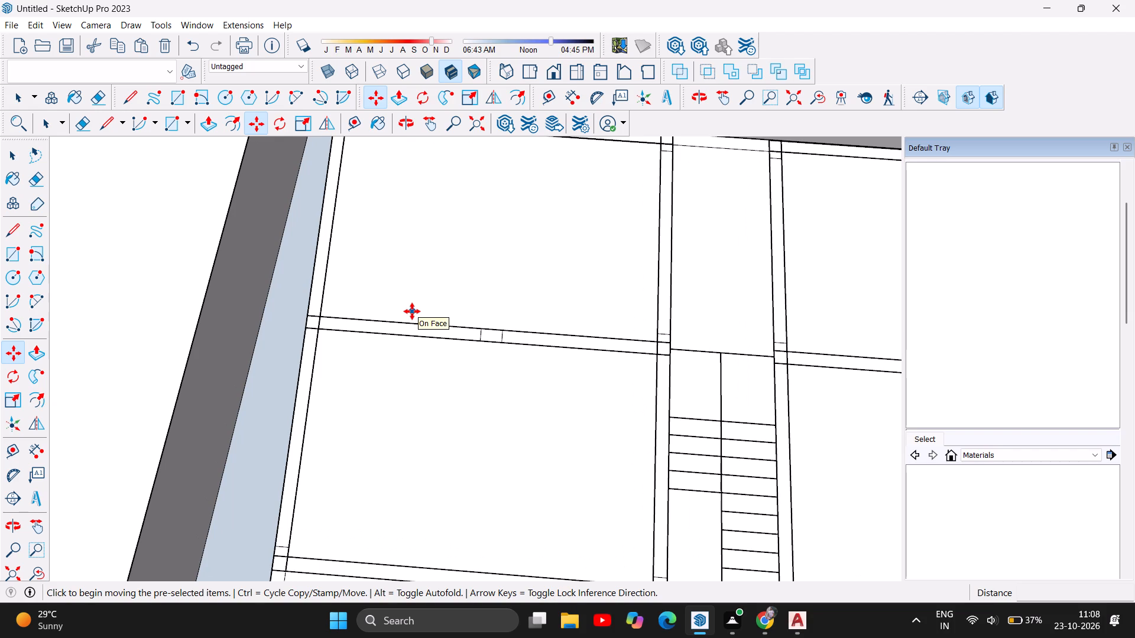
key(ctrl+v)
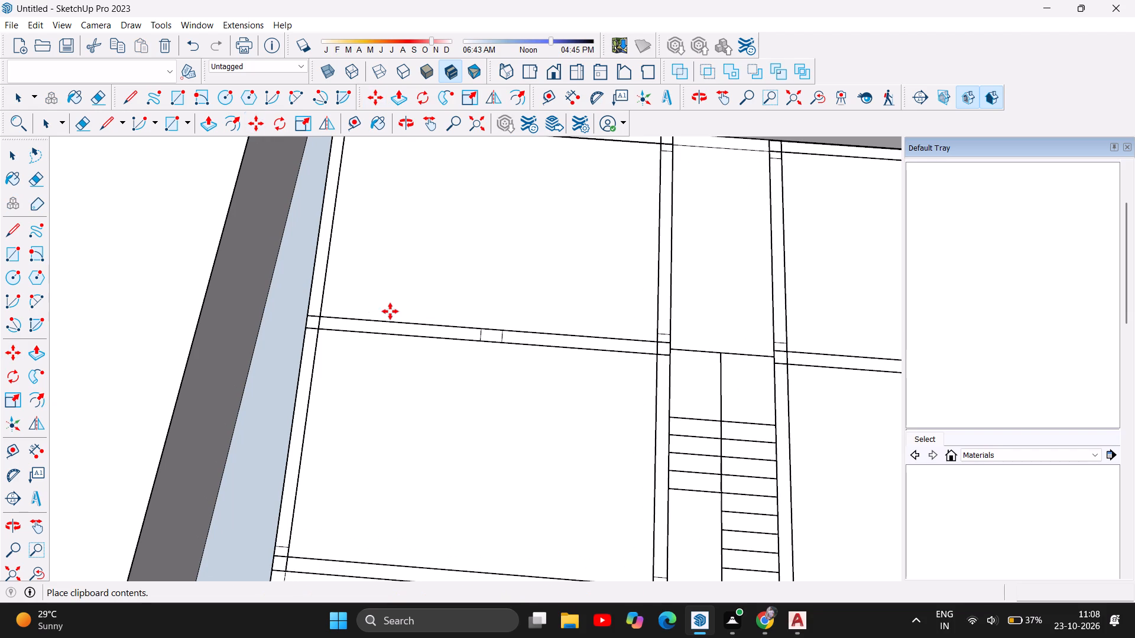
click(308, 325)
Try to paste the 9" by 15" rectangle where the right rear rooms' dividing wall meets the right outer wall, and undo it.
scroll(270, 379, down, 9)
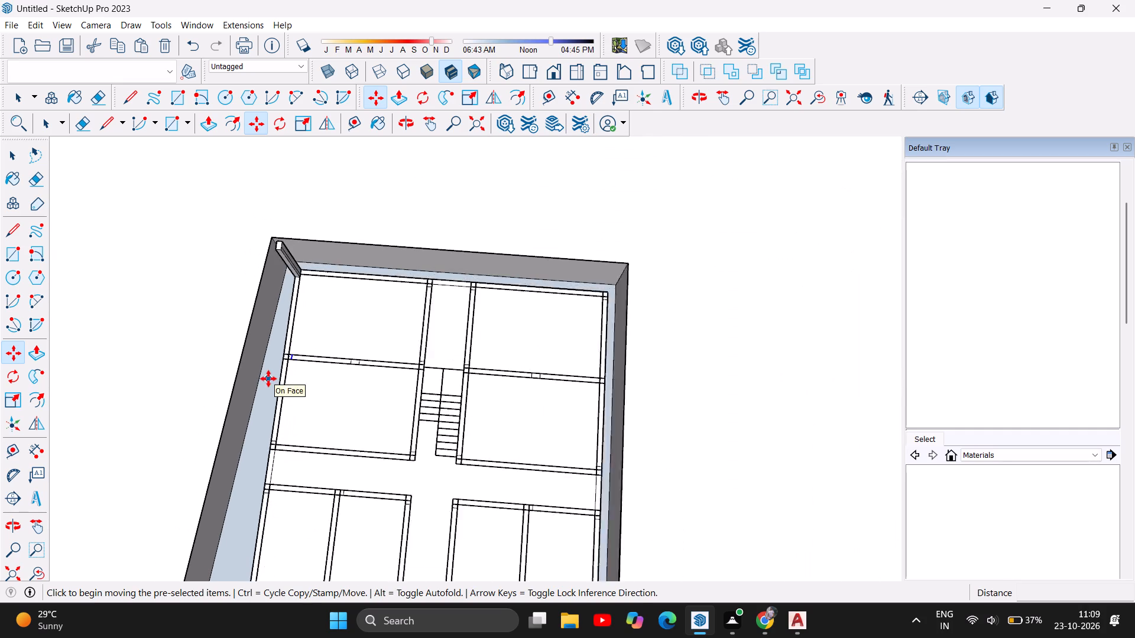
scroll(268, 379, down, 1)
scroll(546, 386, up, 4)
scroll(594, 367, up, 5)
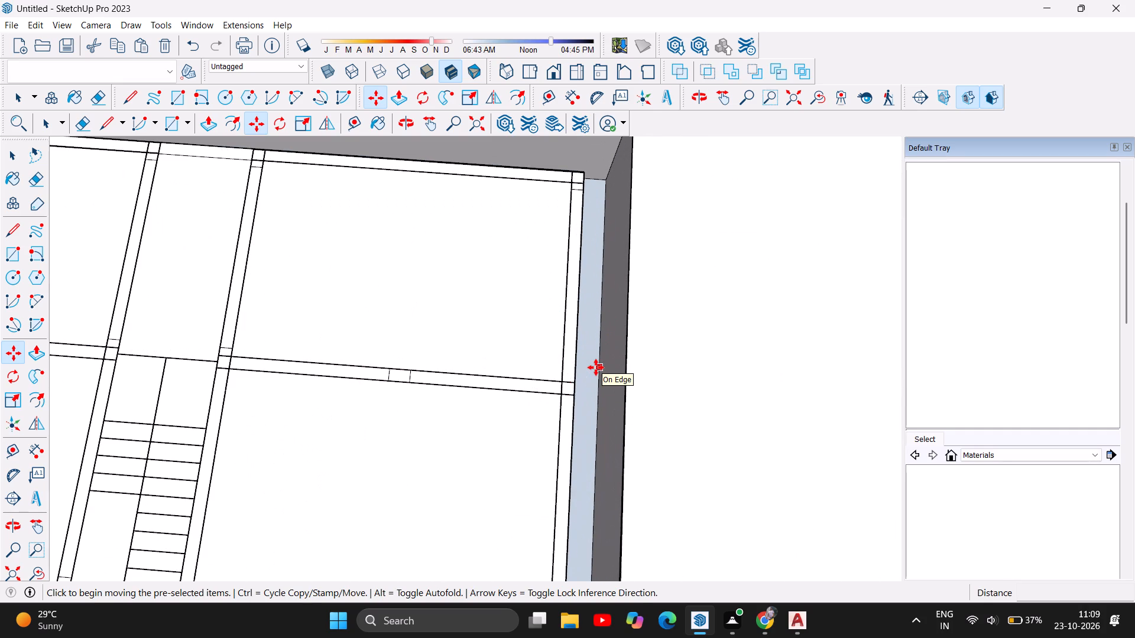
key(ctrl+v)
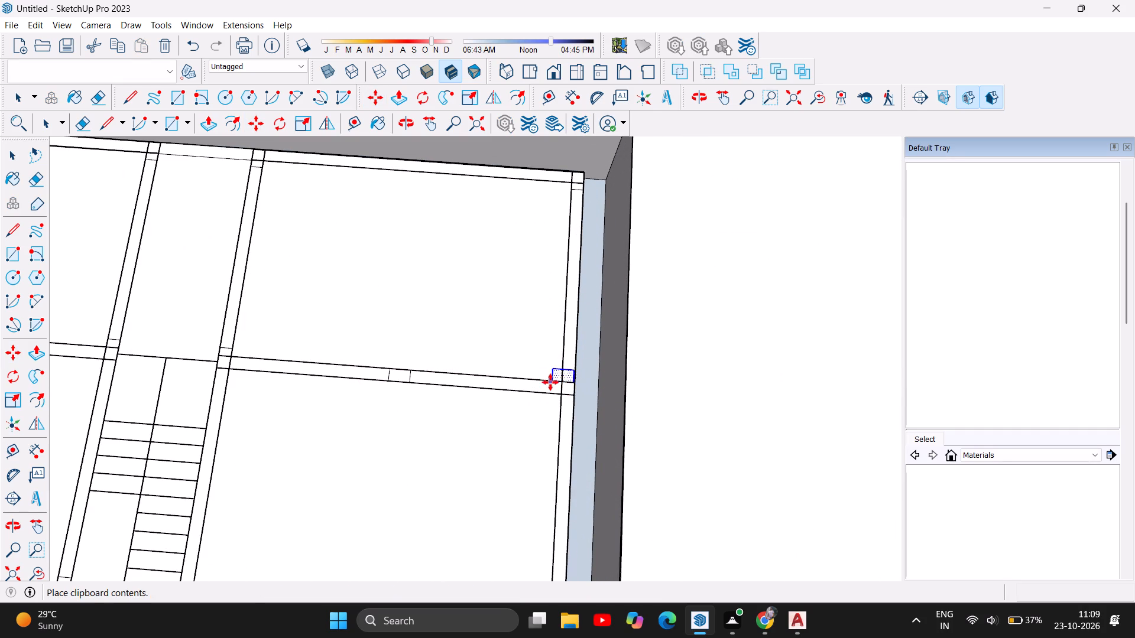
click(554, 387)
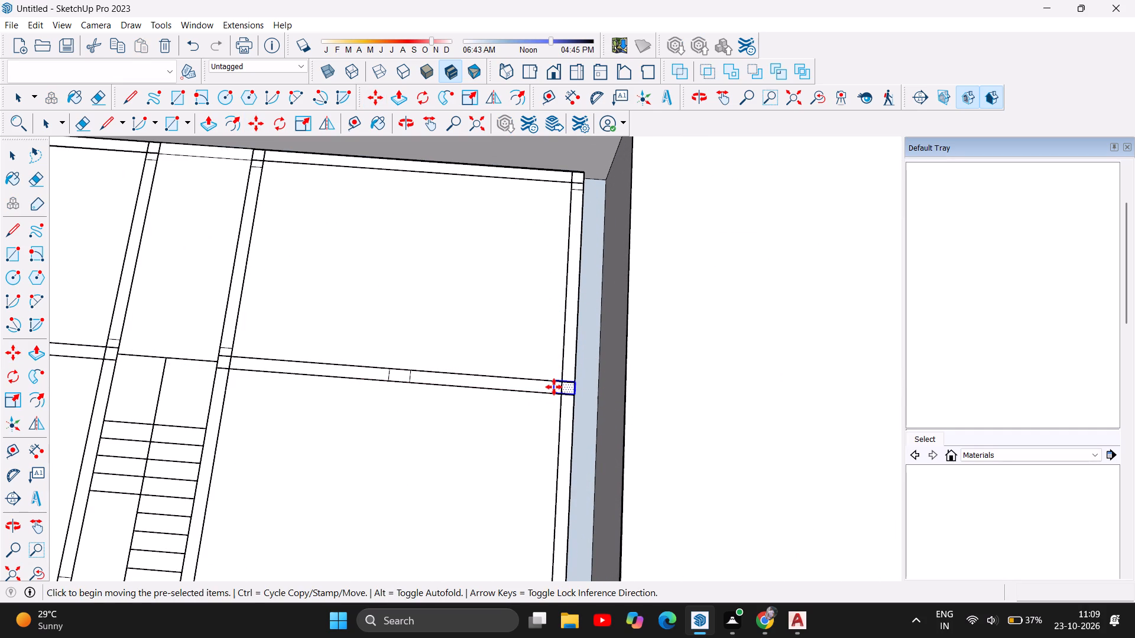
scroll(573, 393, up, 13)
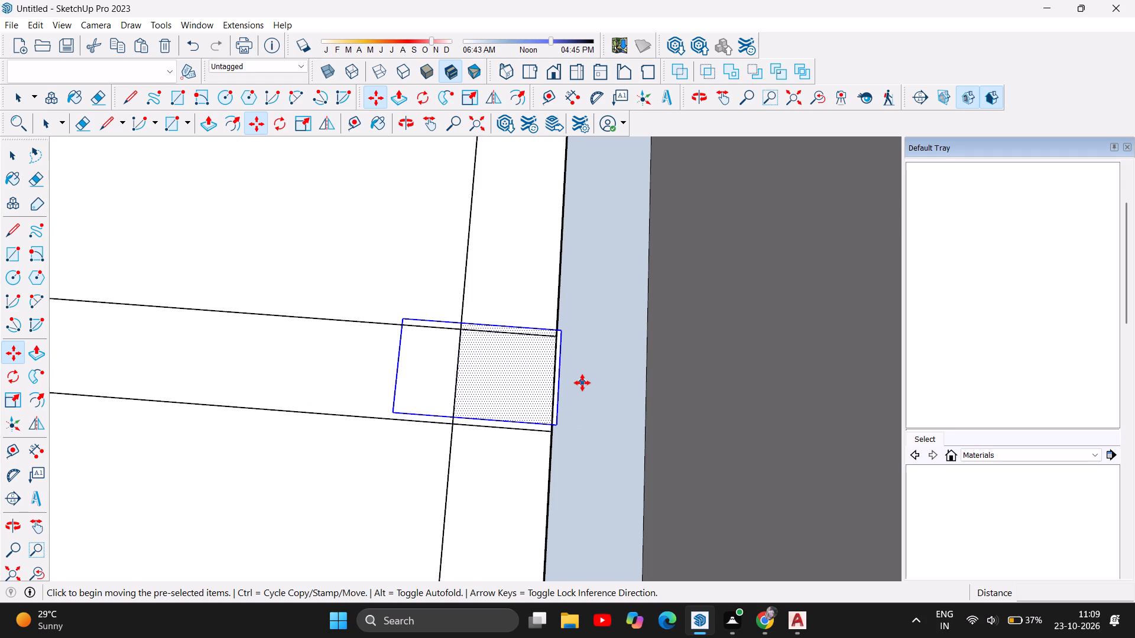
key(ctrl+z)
Paste the 9" by 15" rectangle flush within the right rear rooms' dividing wall, ending at the right outer wall.
key(ctrl+v)
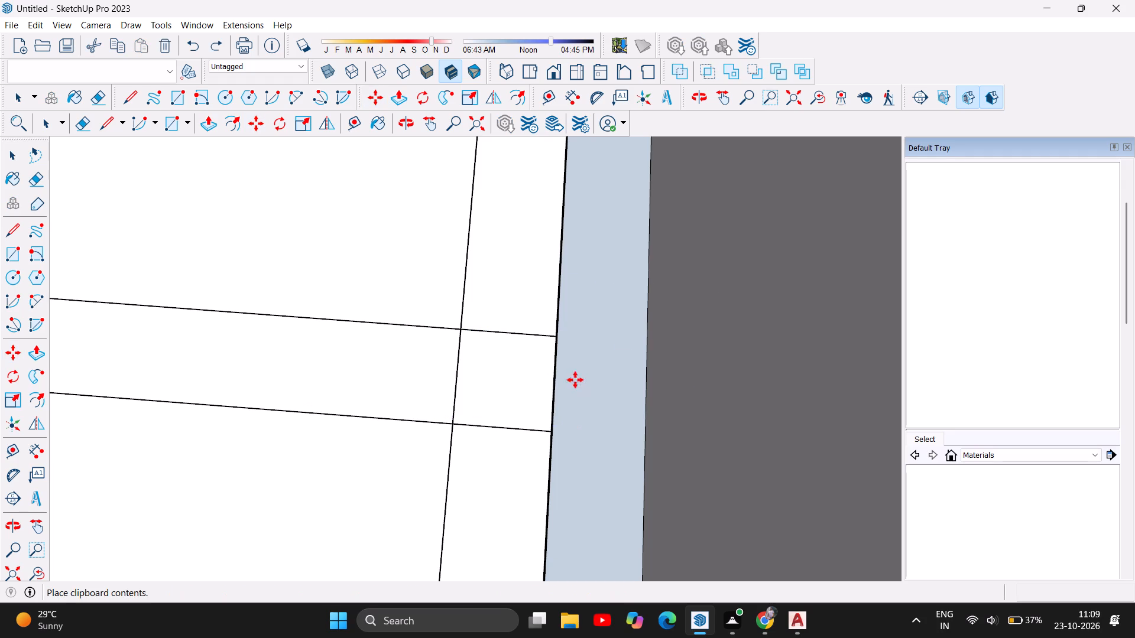
click(387, 416)
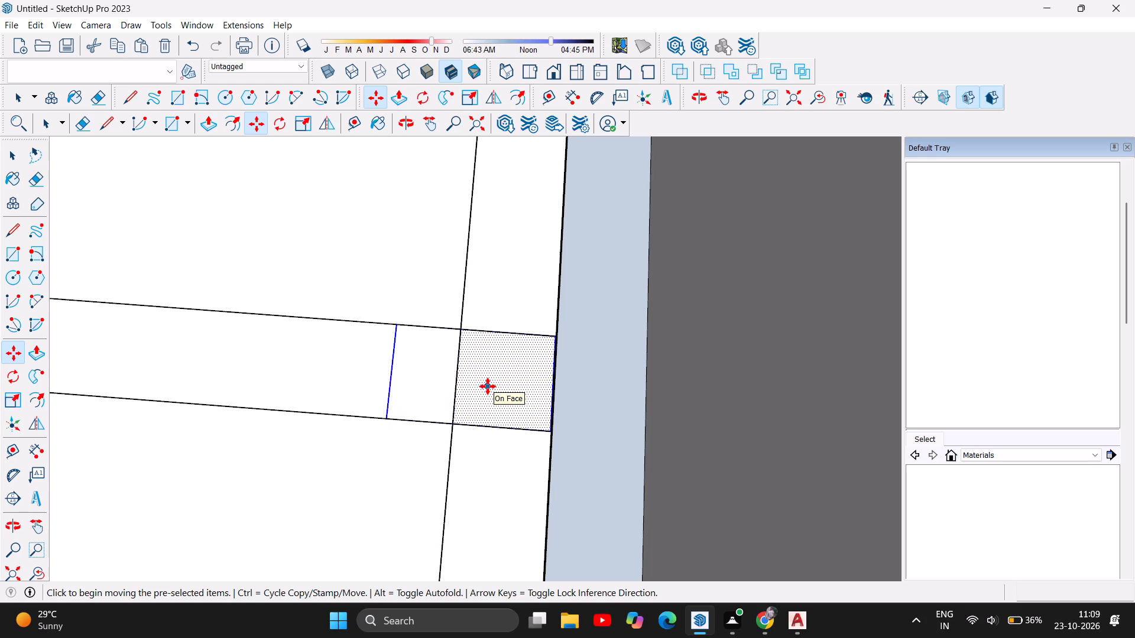
Examine the wall junctions across the floor plan, from the rear rooms to the front steps, for missing 9" by 15" rectangles.
scroll(488, 386, down, 4)
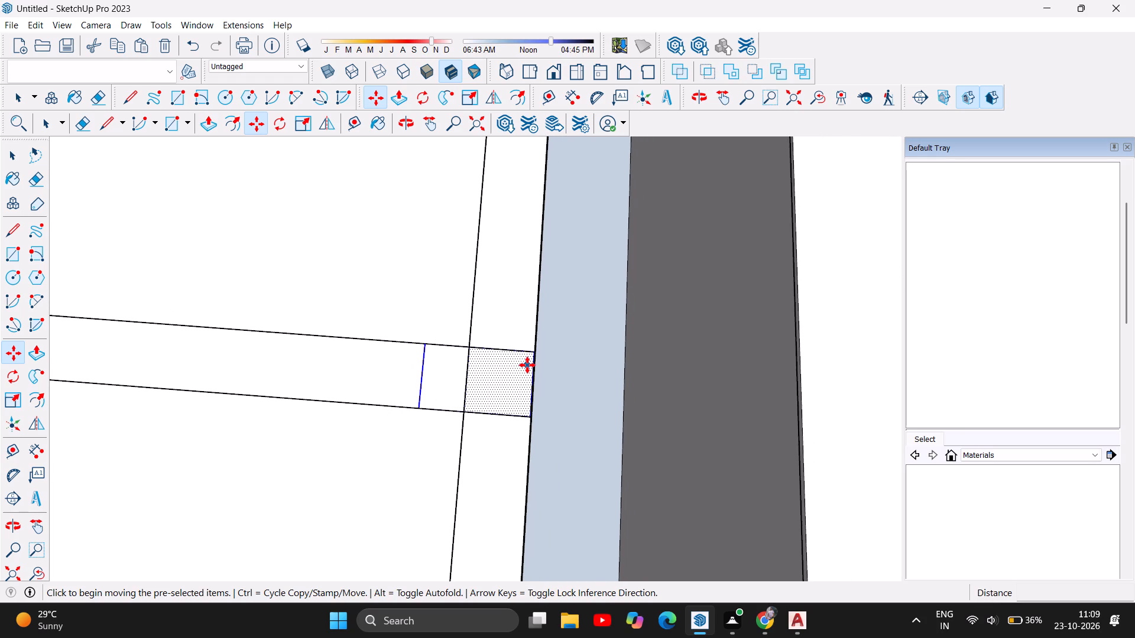
scroll(528, 365, down, 4)
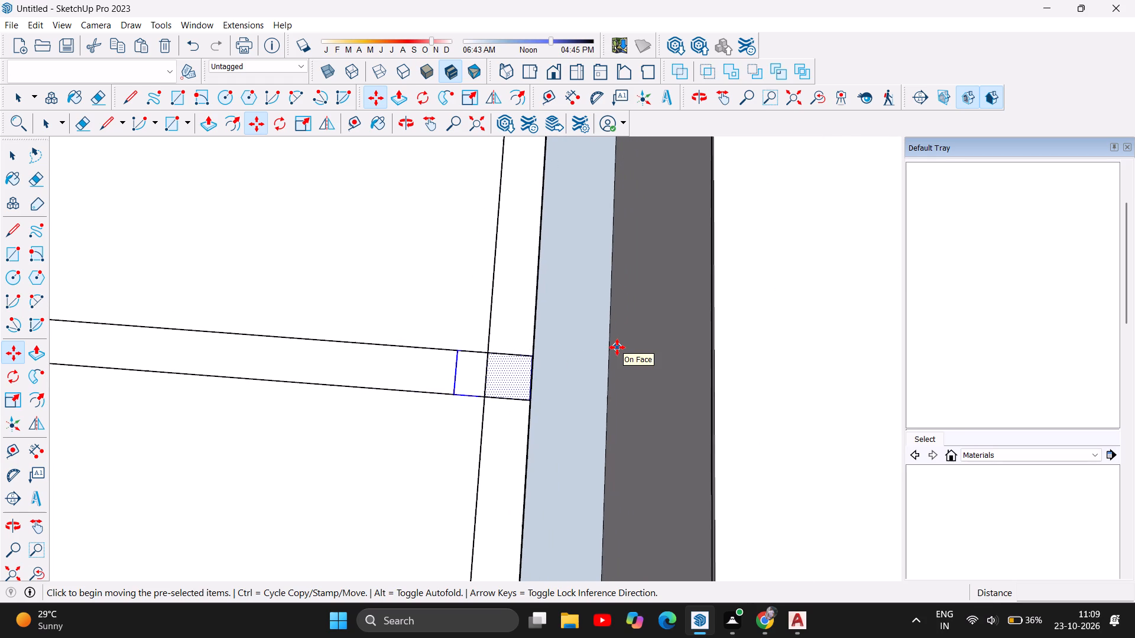
scroll(618, 347, down, 6)
scroll(683, 360, down, 6)
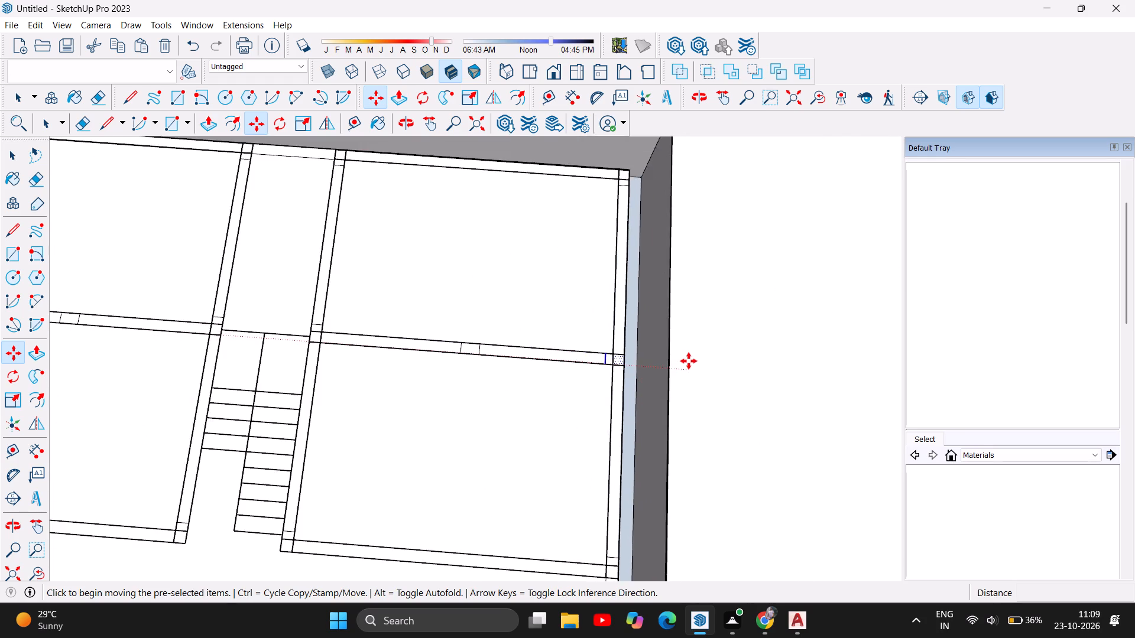
scroll(689, 361, down, 4)
scroll(763, 252, down, 3)
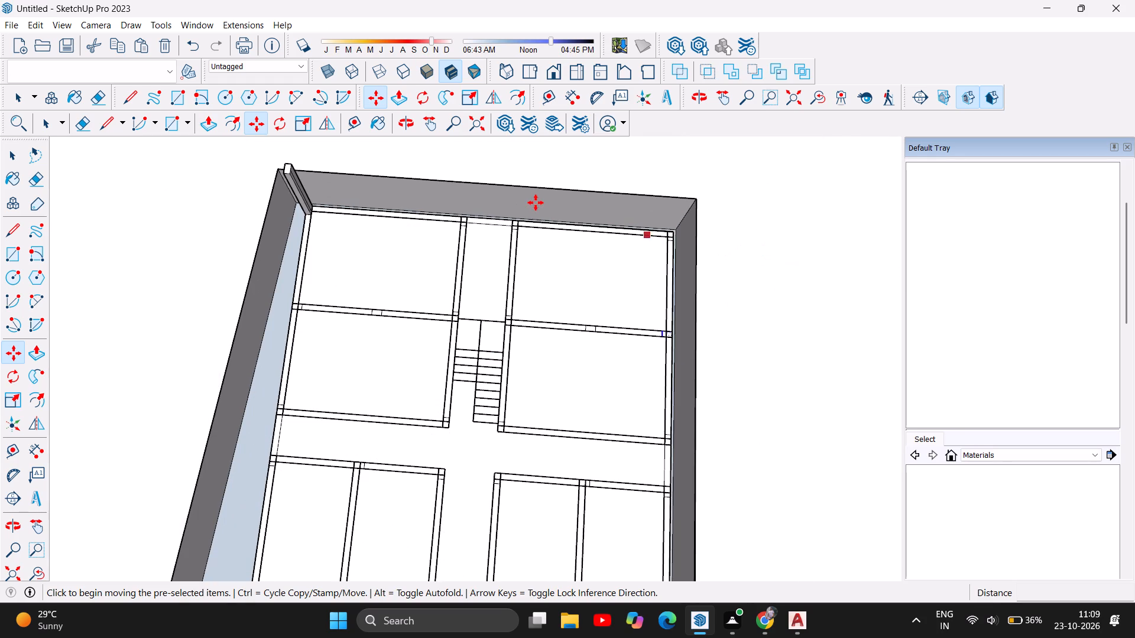
scroll(531, 202, down, 5)
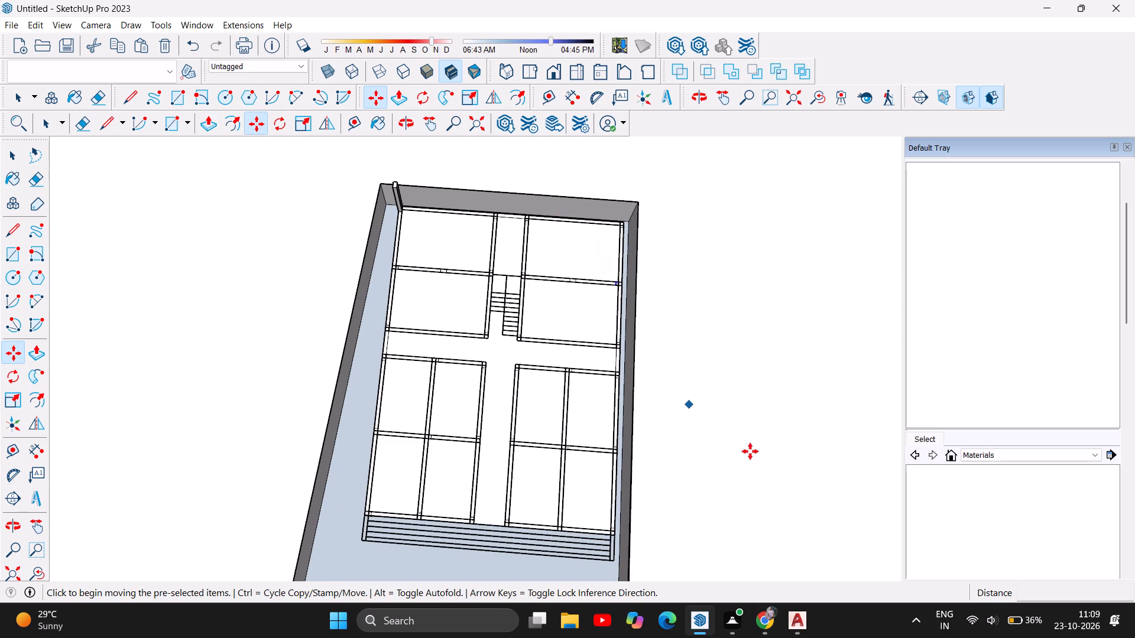
scroll(478, 558, up, 6)
scroll(440, 516, up, 4)
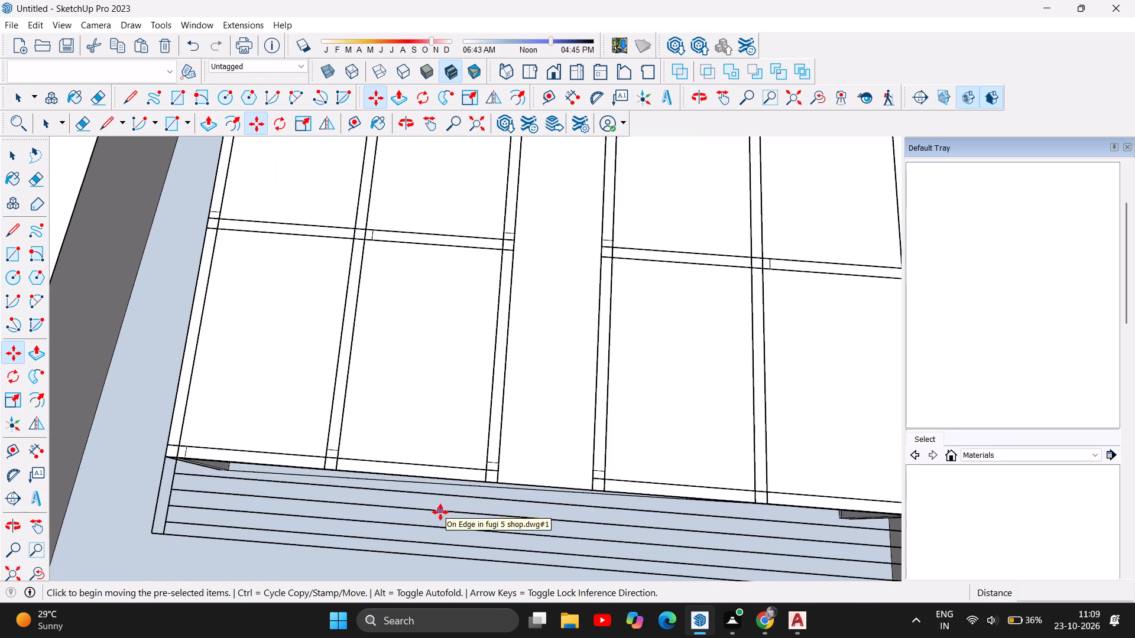
scroll(331, 460, down, 5)
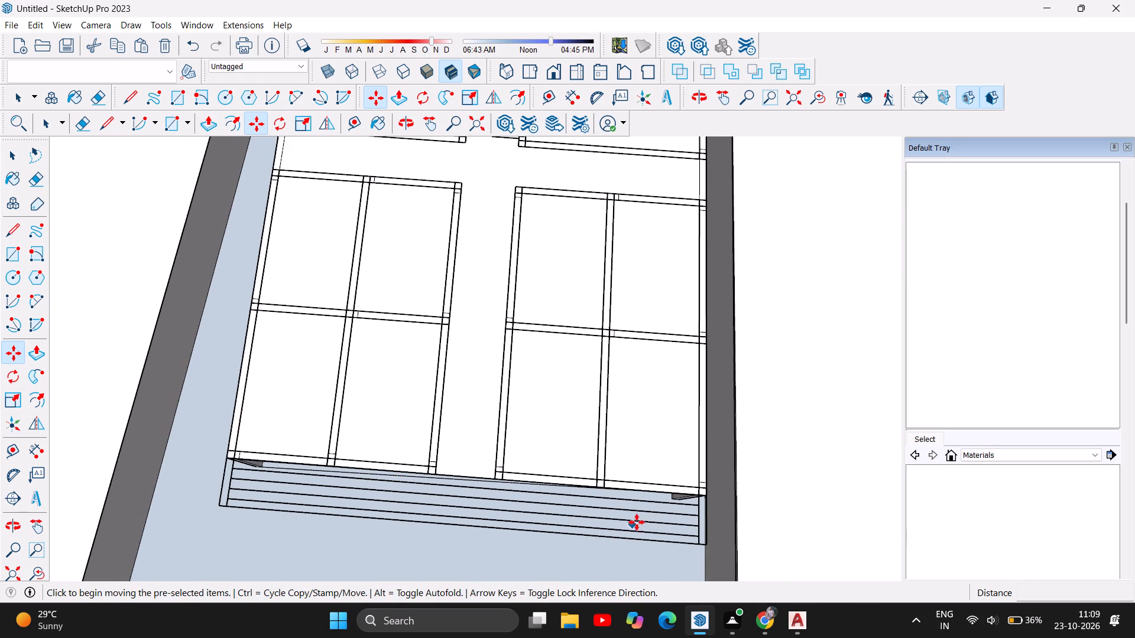
scroll(682, 496, up, 6)
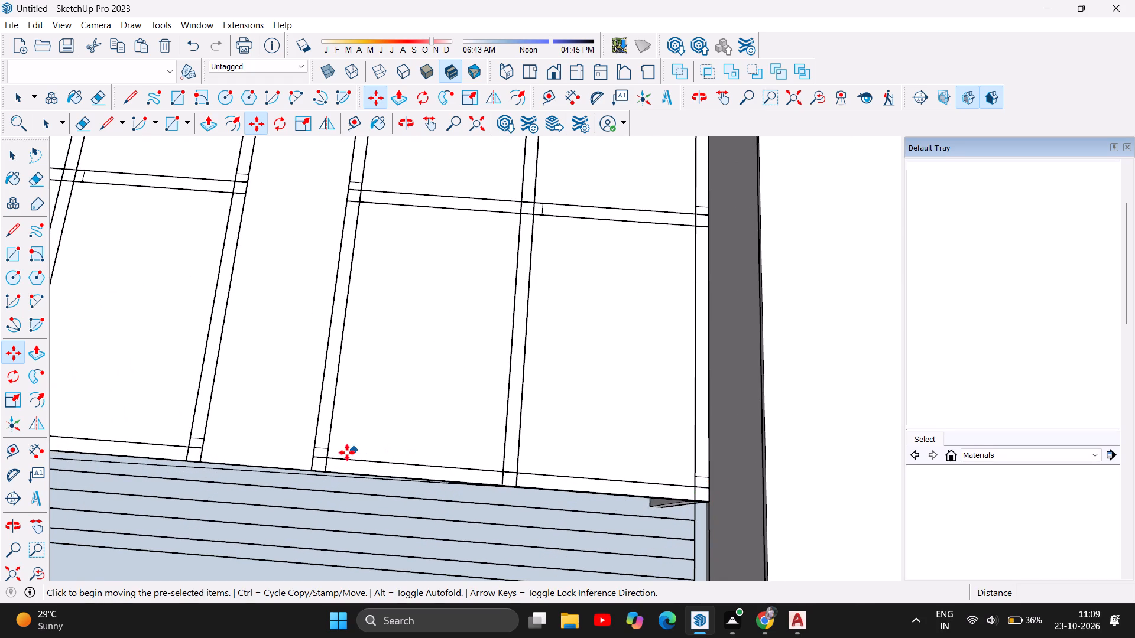
Delete the short edge crossing the right outer wall just behind its junction with the front wall.
scroll(333, 455, up, 4)
scroll(314, 512, down, 6)
scroll(307, 533, up, 1)
scroll(452, 488, down, 2)
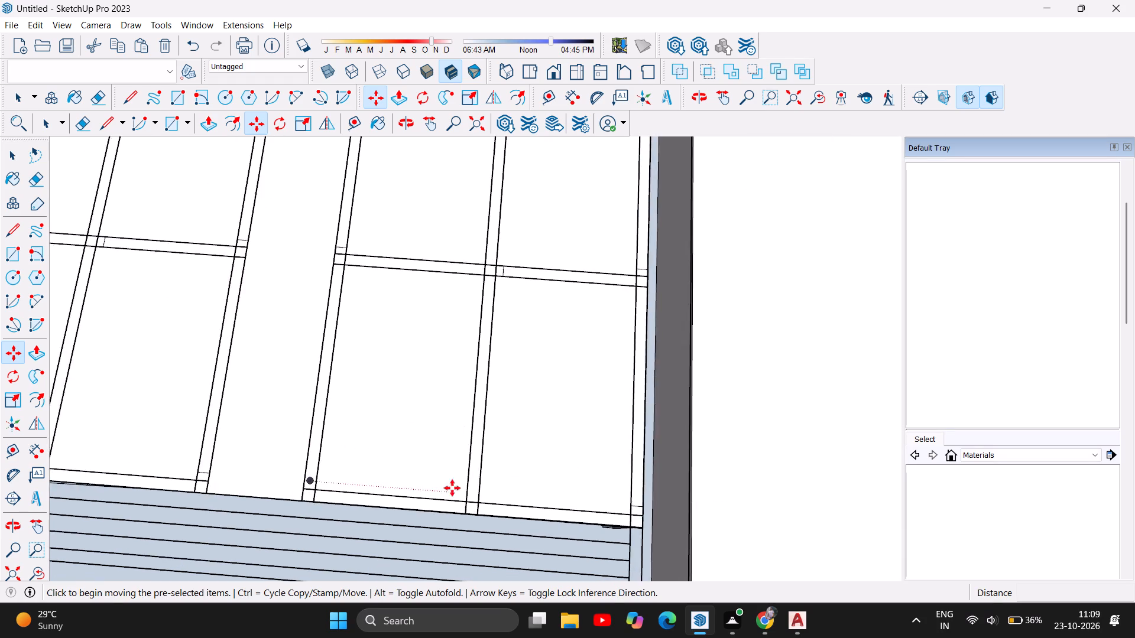
scroll(452, 488, down, 4)
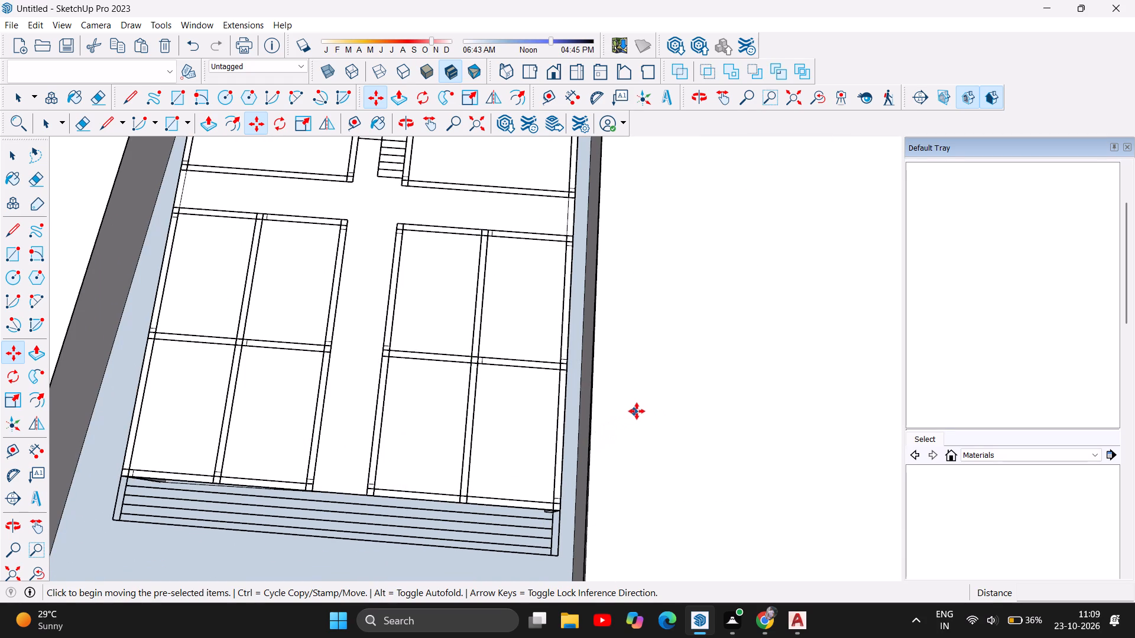
scroll(637, 411, up, 1)
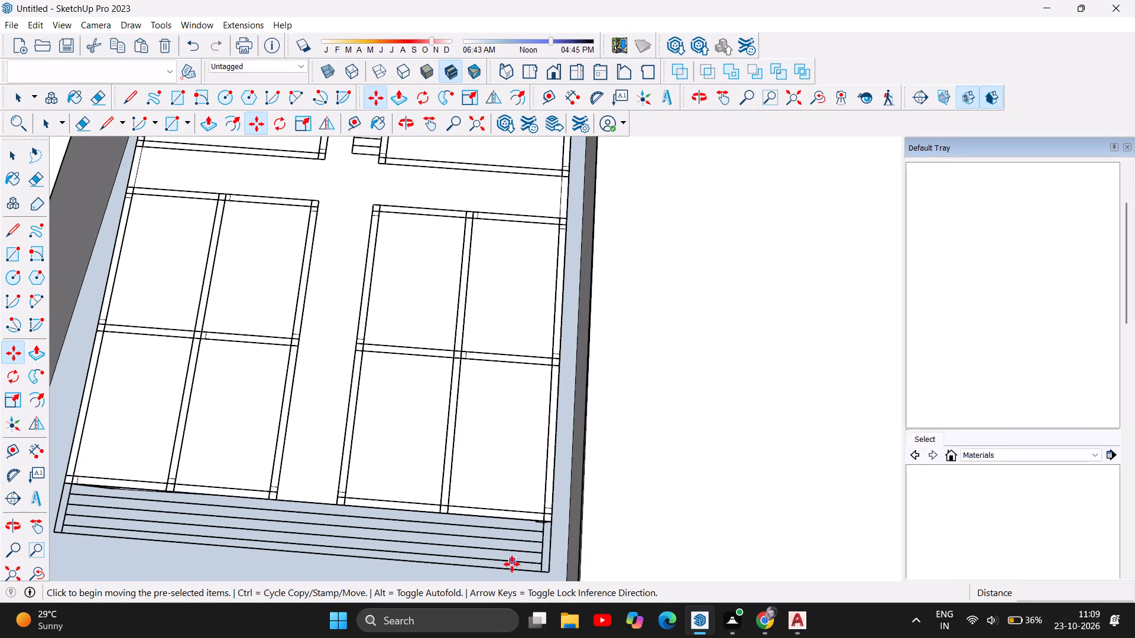
scroll(512, 563, up, 7)
scroll(560, 510, up, 6)
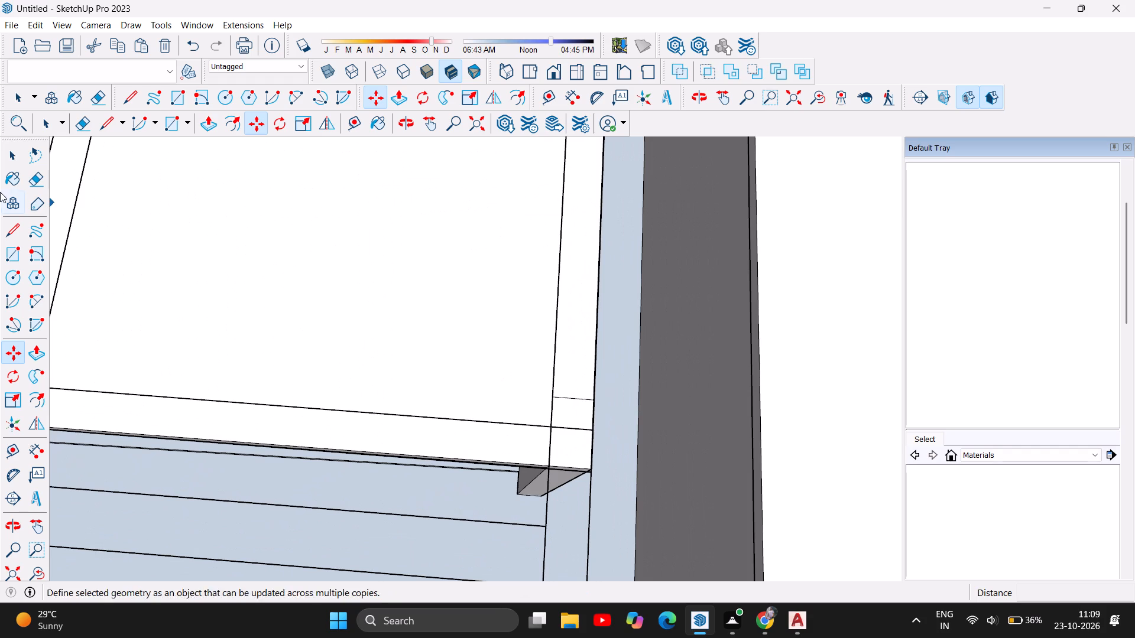
click(14, 158)
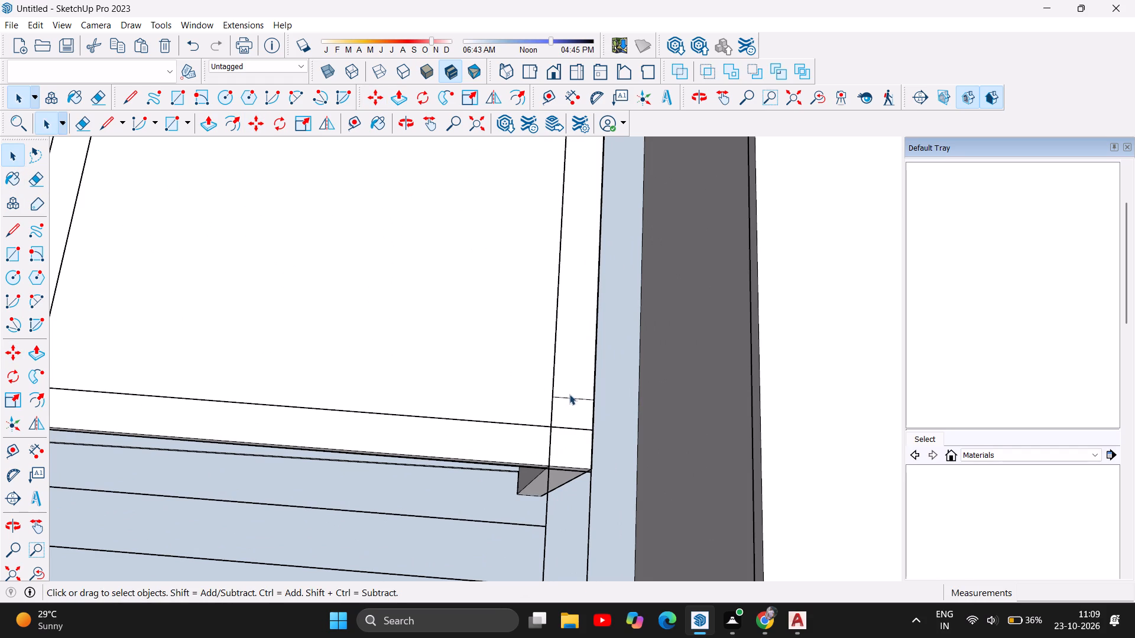
click(573, 398)
key(Delete)
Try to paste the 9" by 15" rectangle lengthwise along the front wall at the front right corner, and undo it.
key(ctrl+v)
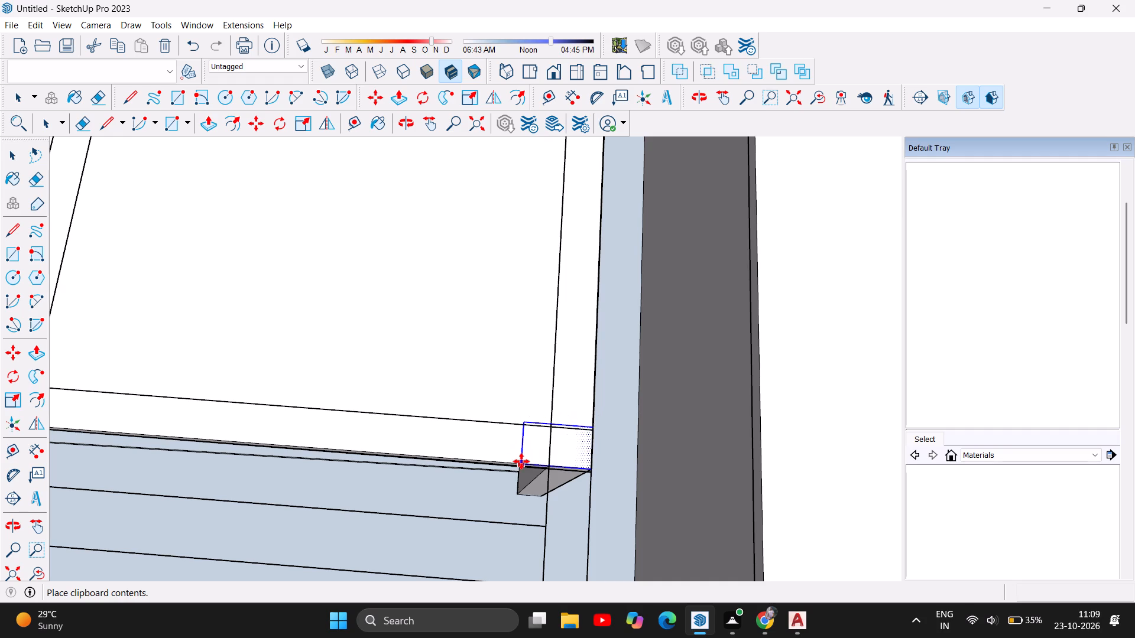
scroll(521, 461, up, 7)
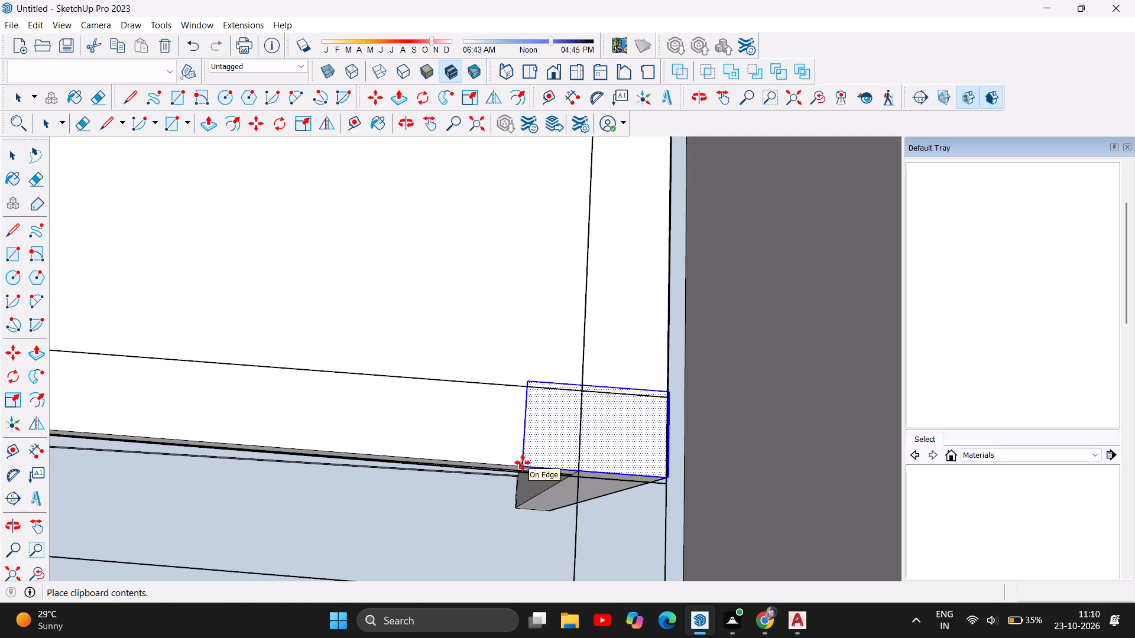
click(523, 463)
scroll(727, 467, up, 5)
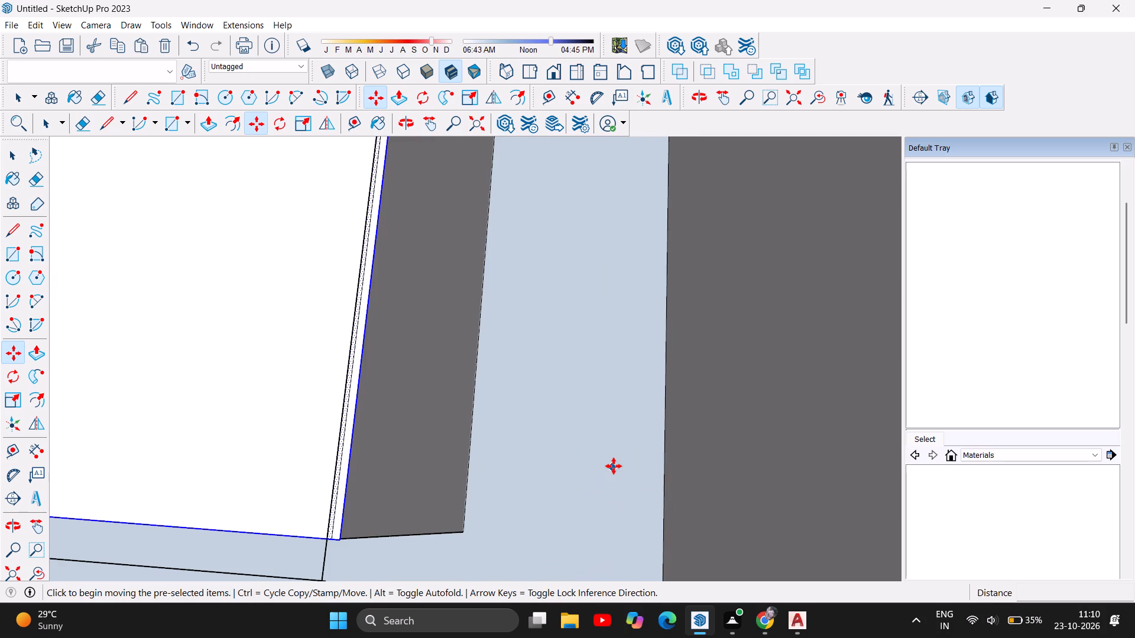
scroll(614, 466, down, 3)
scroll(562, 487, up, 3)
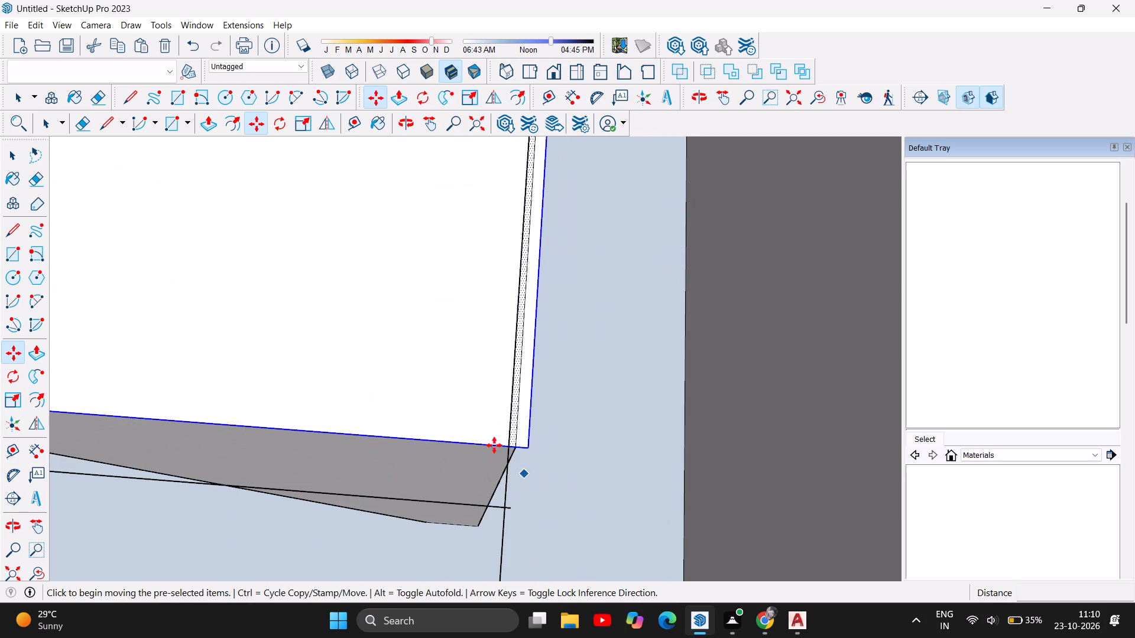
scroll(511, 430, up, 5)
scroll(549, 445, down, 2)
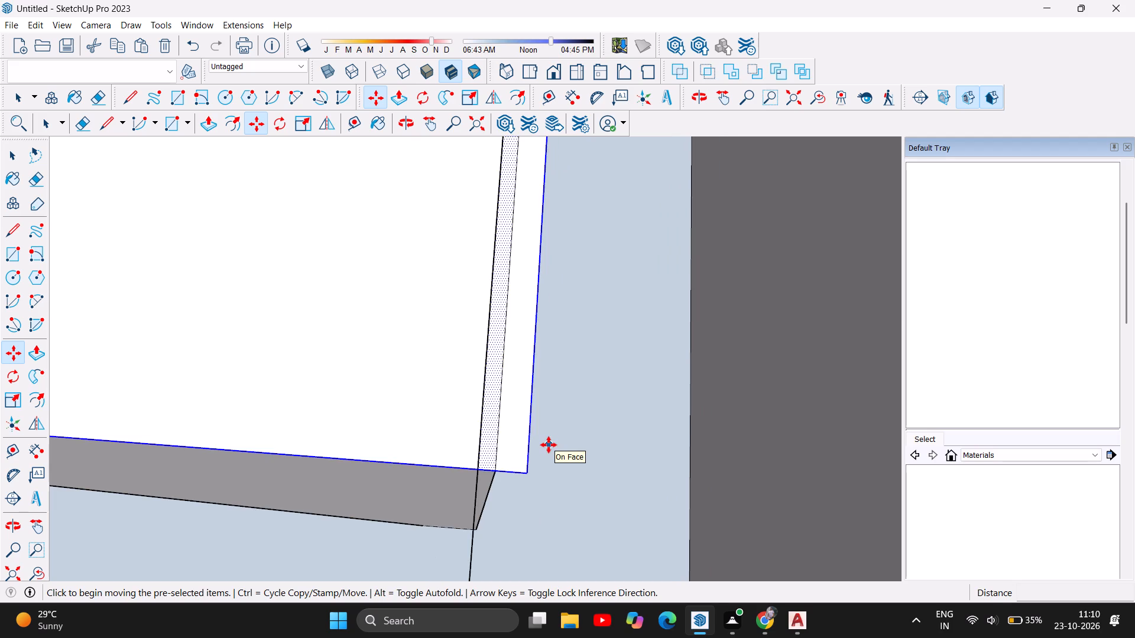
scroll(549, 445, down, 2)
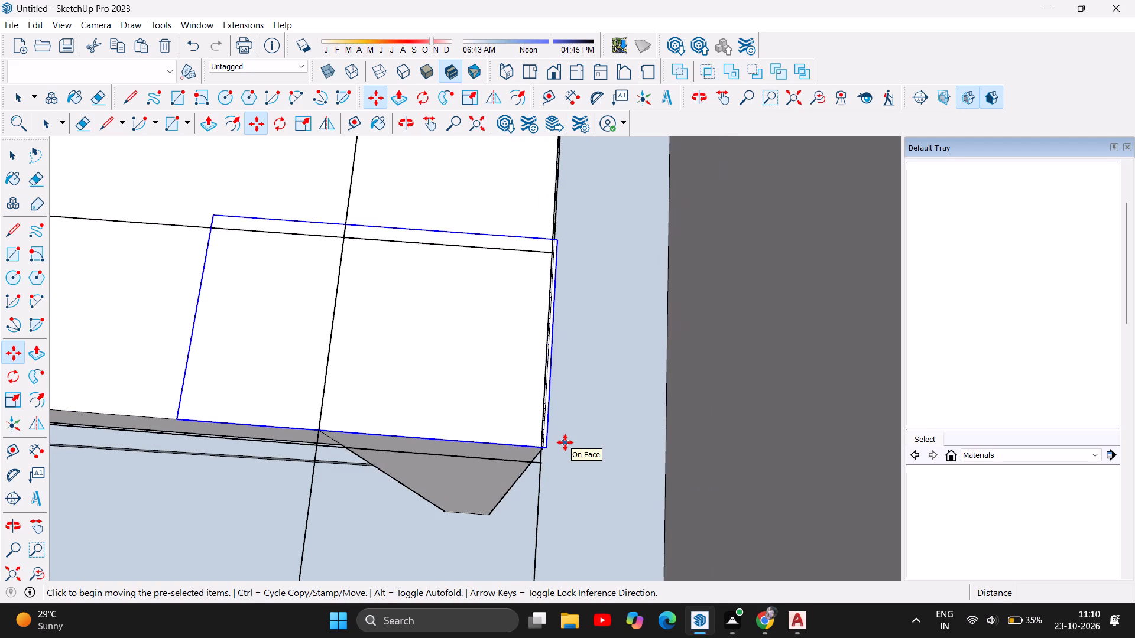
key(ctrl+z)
Examine the raised floor plan, the open front below the steps and the surrounding plot walls from the front, side and above.
scroll(594, 431, down, 17)
scroll(628, 466, down, 11)
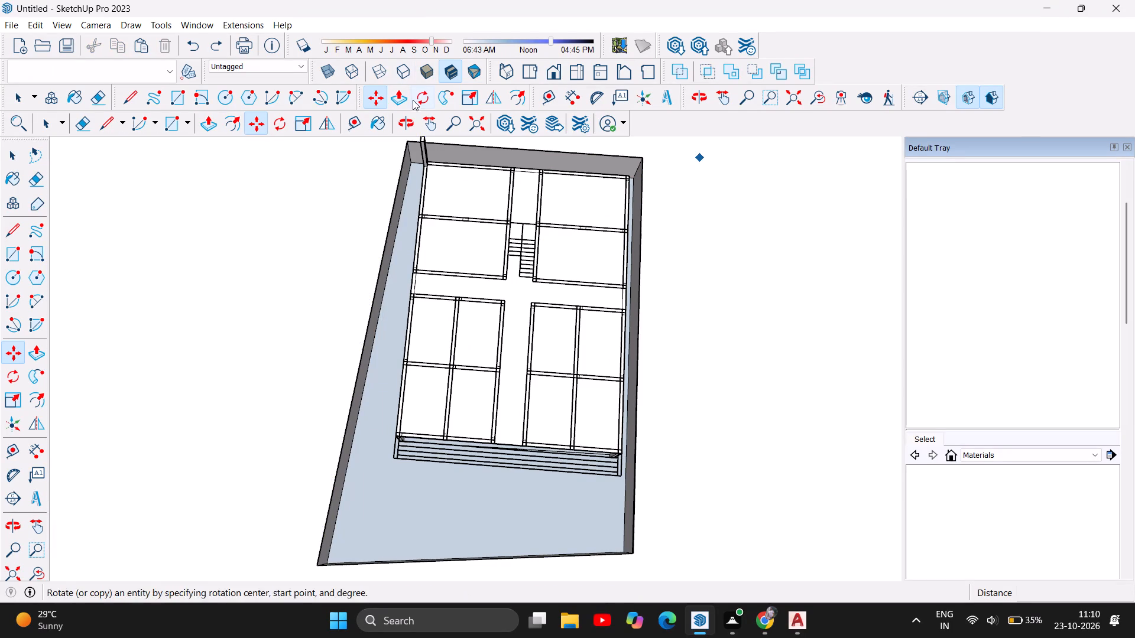
click(407, 125)
drag(561, 451, 551, 255)
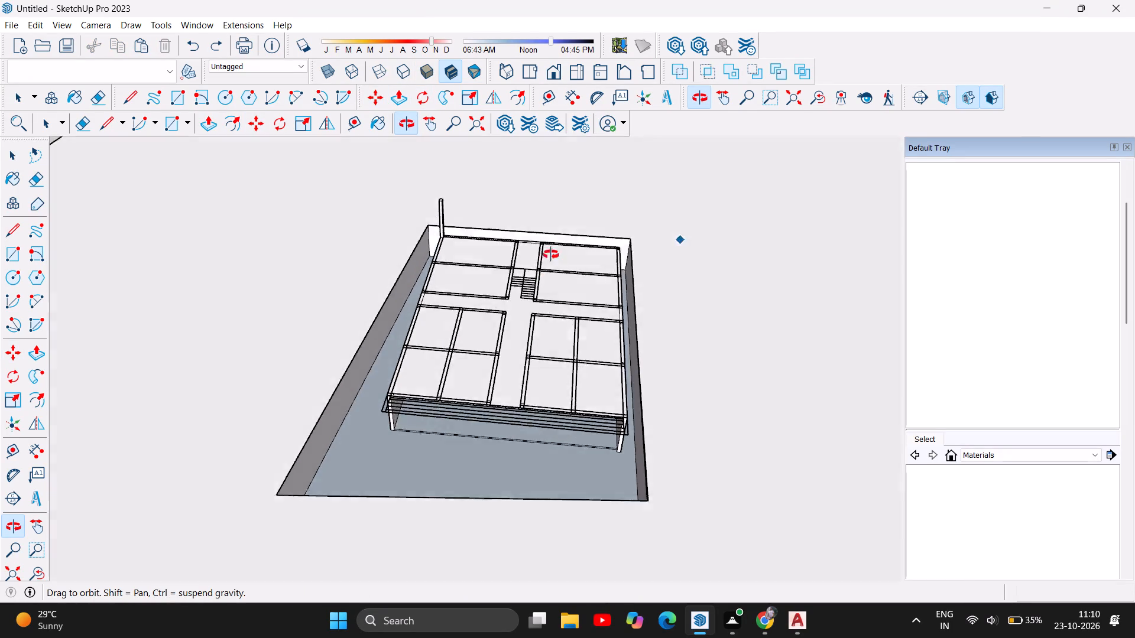
drag(551, 255, 580, 214)
scroll(519, 340, up, 6)
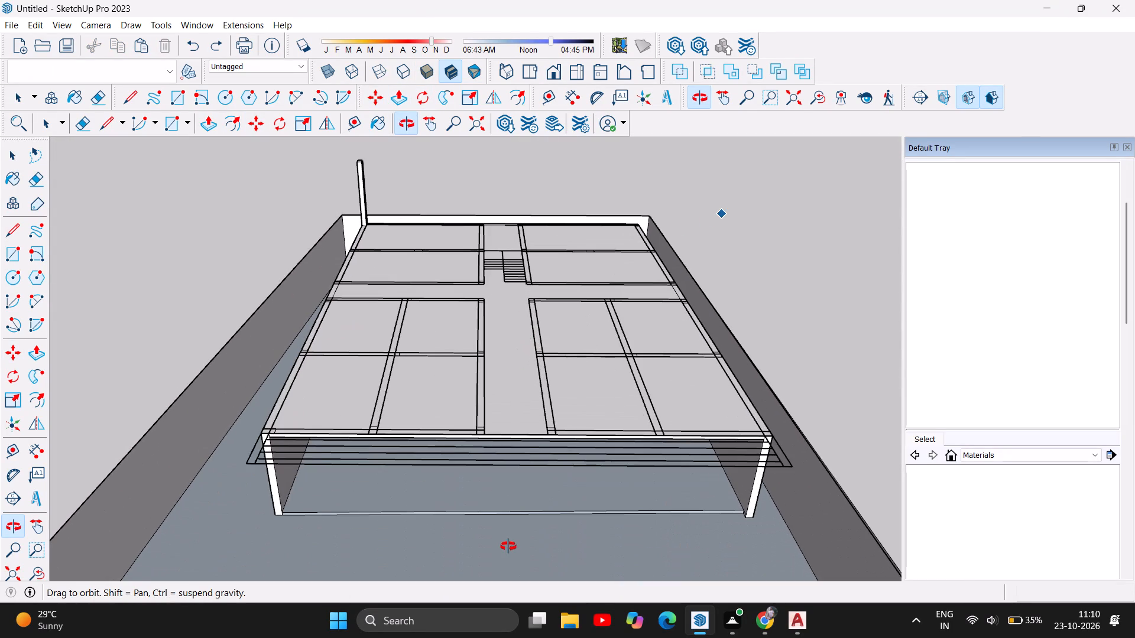
scroll(508, 546, up, 3)
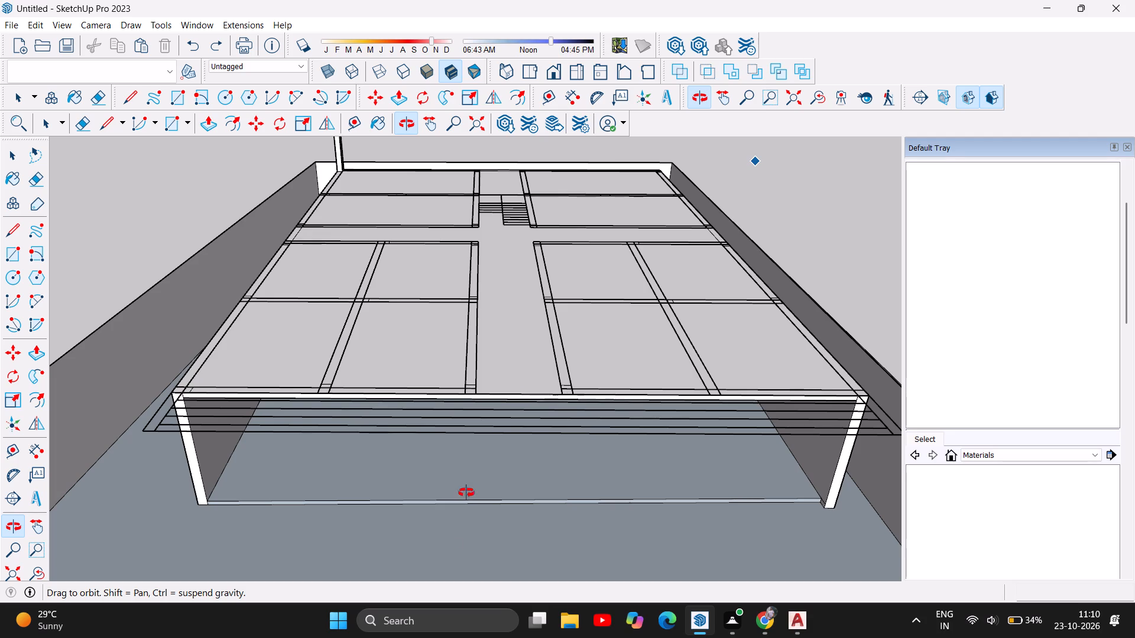
drag(553, 467, 349, 434)
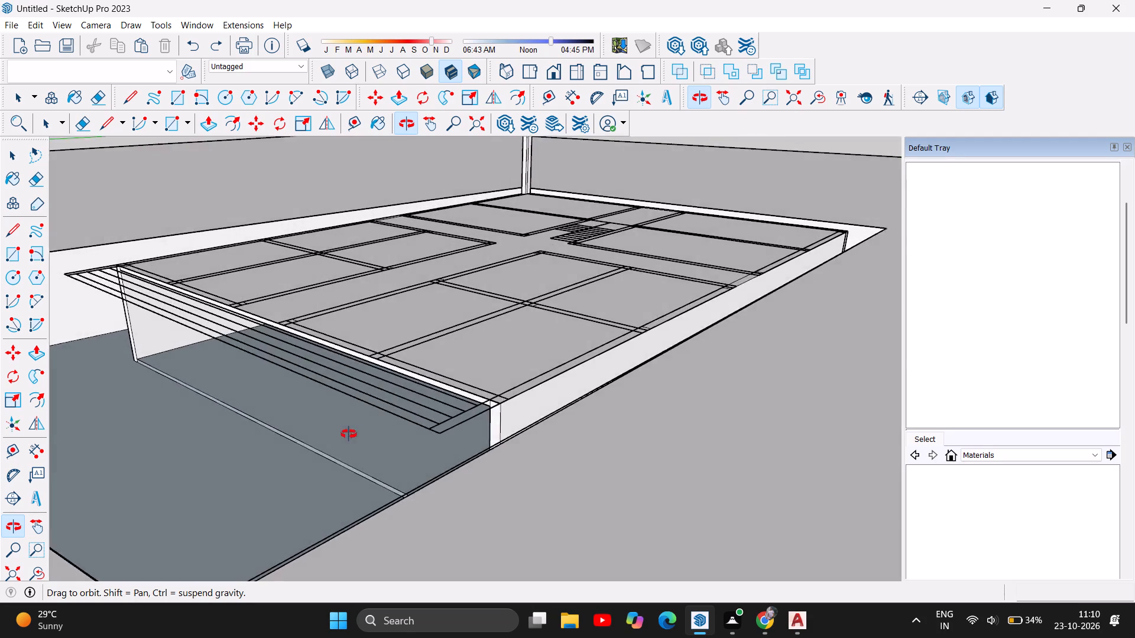
drag(349, 434, 531, 449)
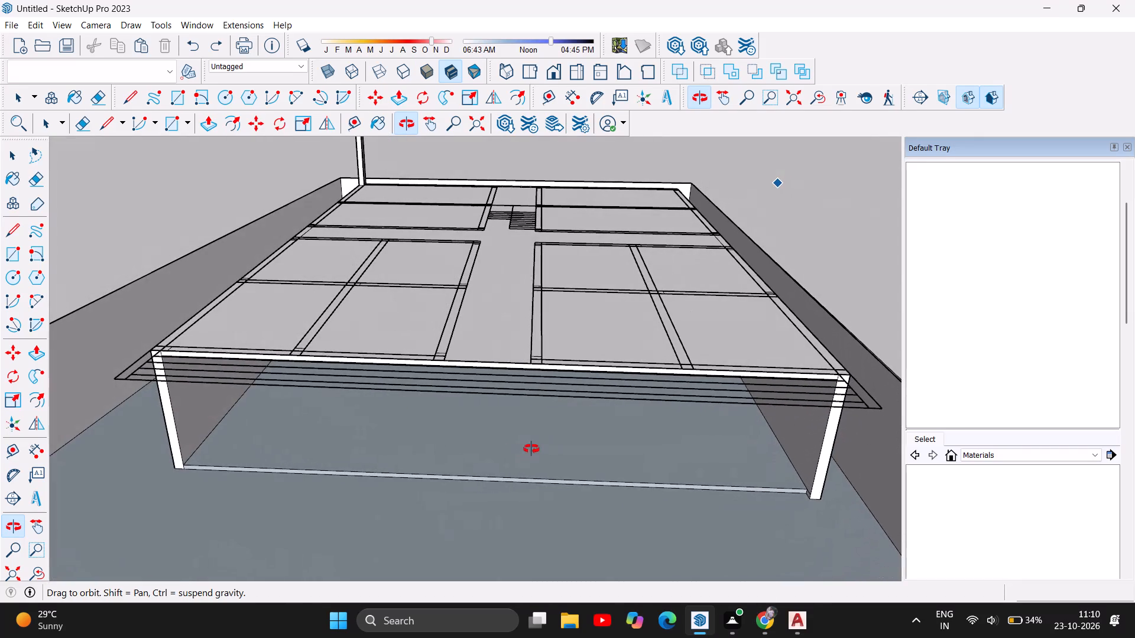
scroll(585, 341, down, 3)
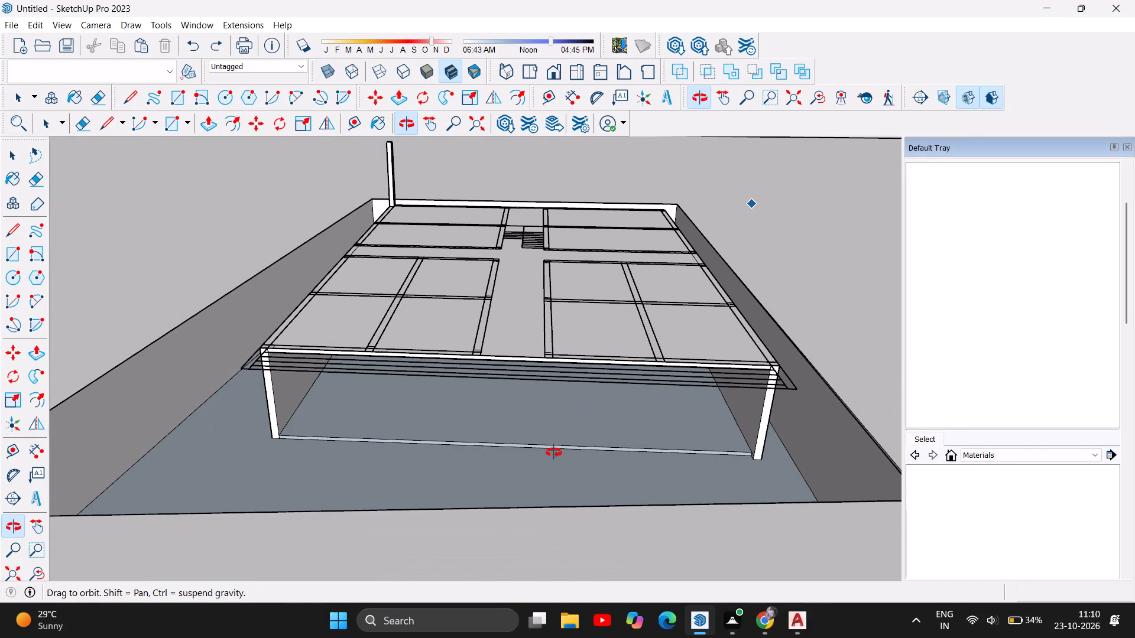
drag(554, 453, 241, 525)
scroll(424, 370, down, 5)
drag(384, 401, 341, 480)
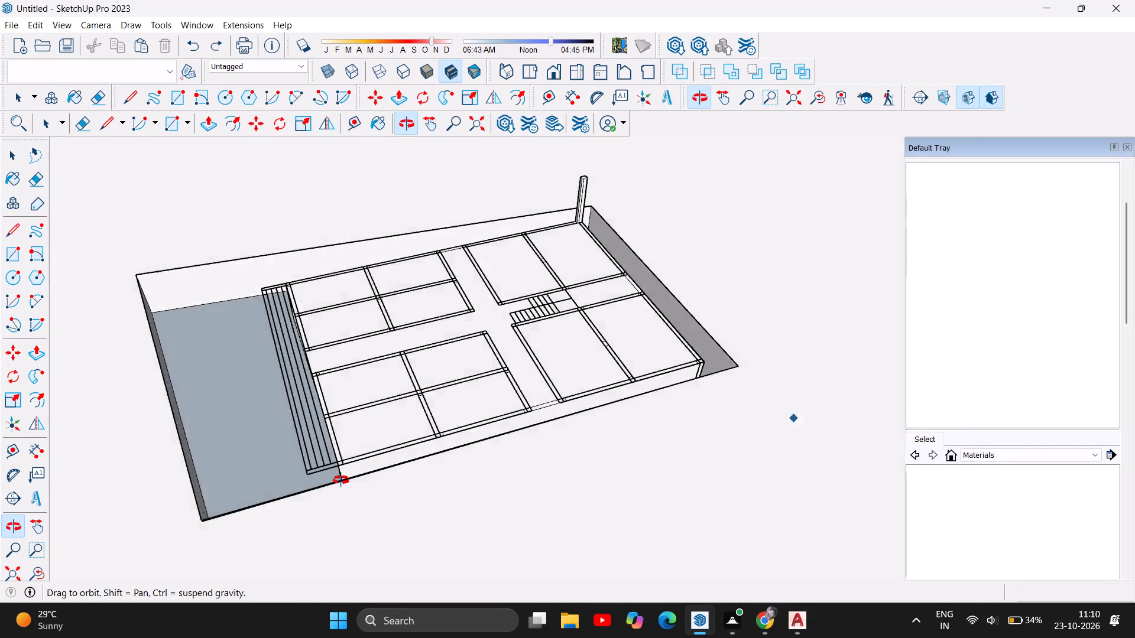
drag(341, 480, 275, 571)
scroll(286, 227, up, 4)
scroll(342, 220, down, 5)
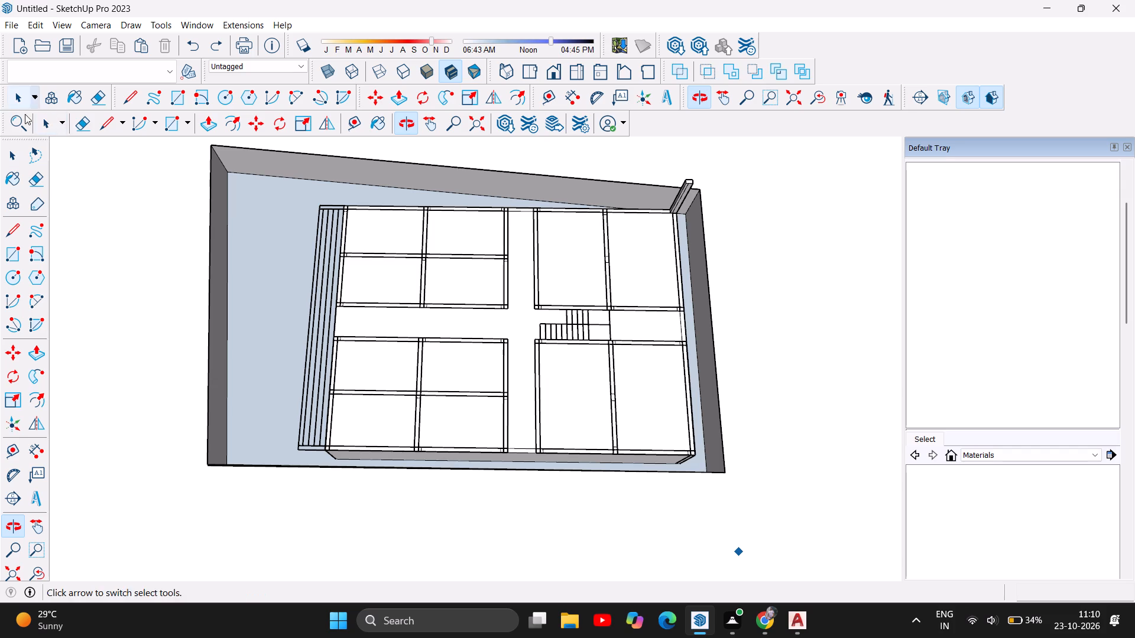
Examine the building base and front steps from plan view, the long side and ground level.
click(124, 101)
scroll(322, 180, up, 2)
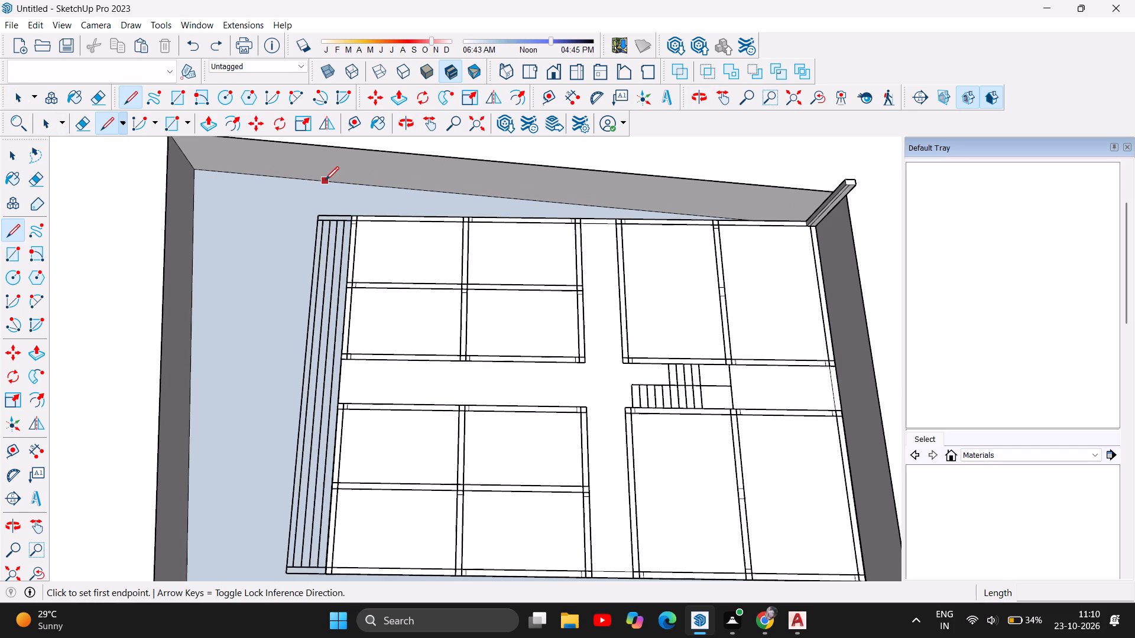
scroll(325, 180, up, 1)
scroll(439, 272, down, 1)
click(411, 126)
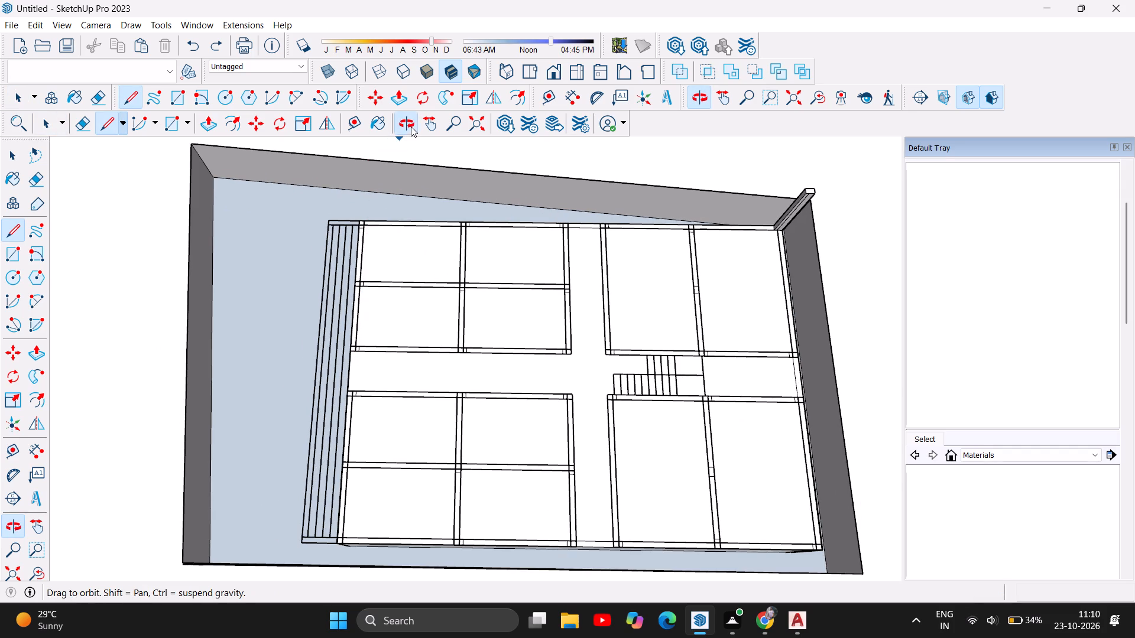
drag(344, 365, 786, 235)
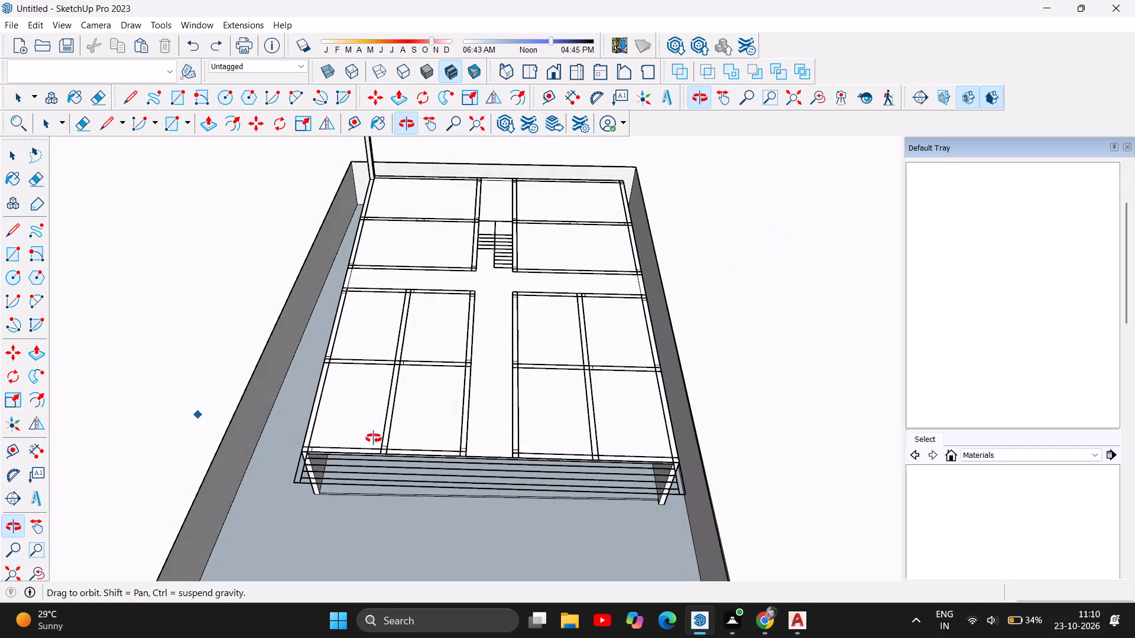
drag(287, 458, 695, 322)
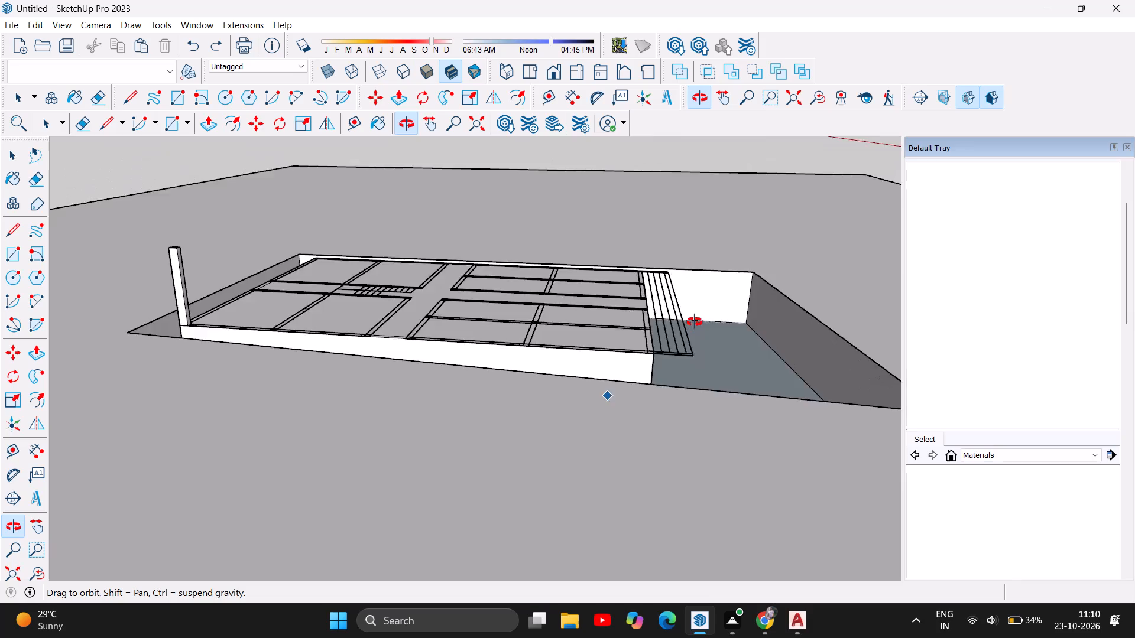
drag(695, 322, 528, 265)
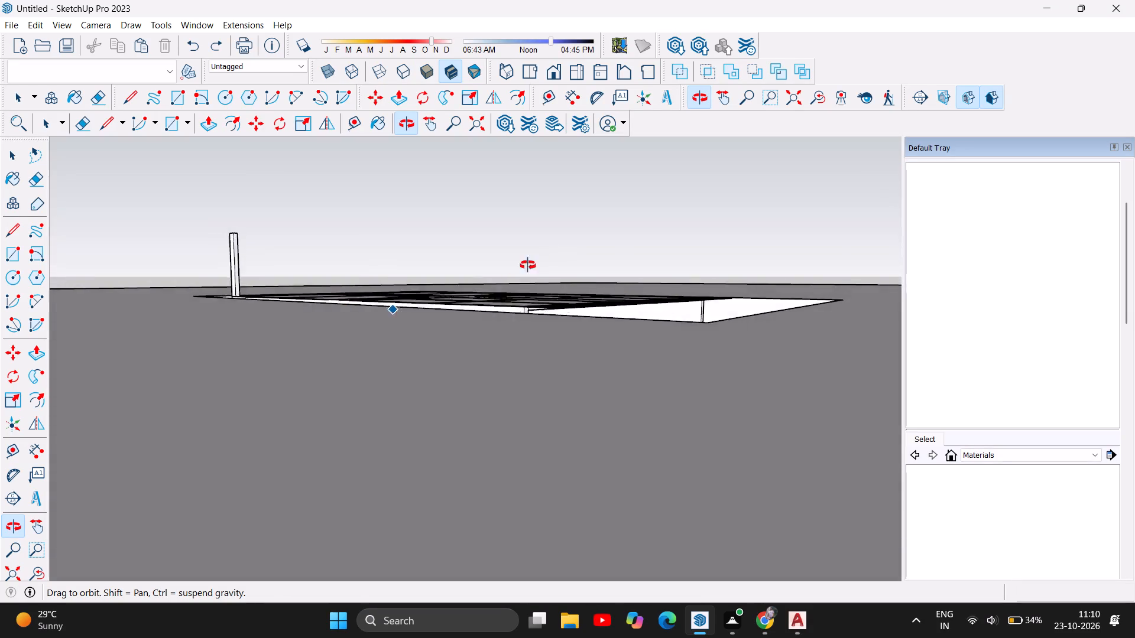
drag(528, 265, 281, 474)
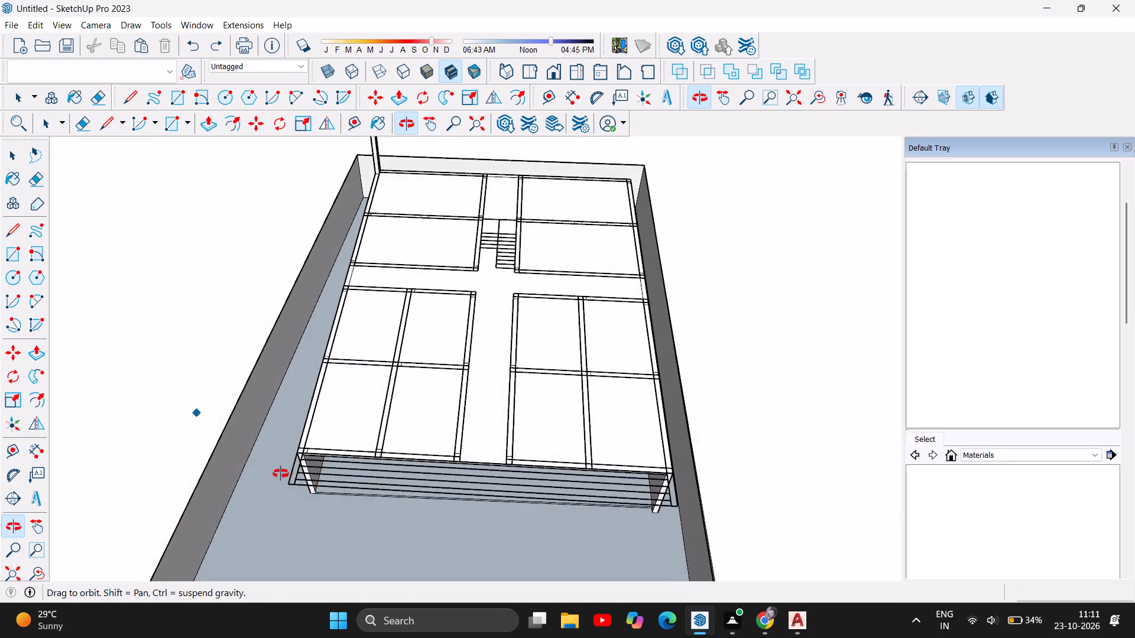
drag(281, 474, 311, 584)
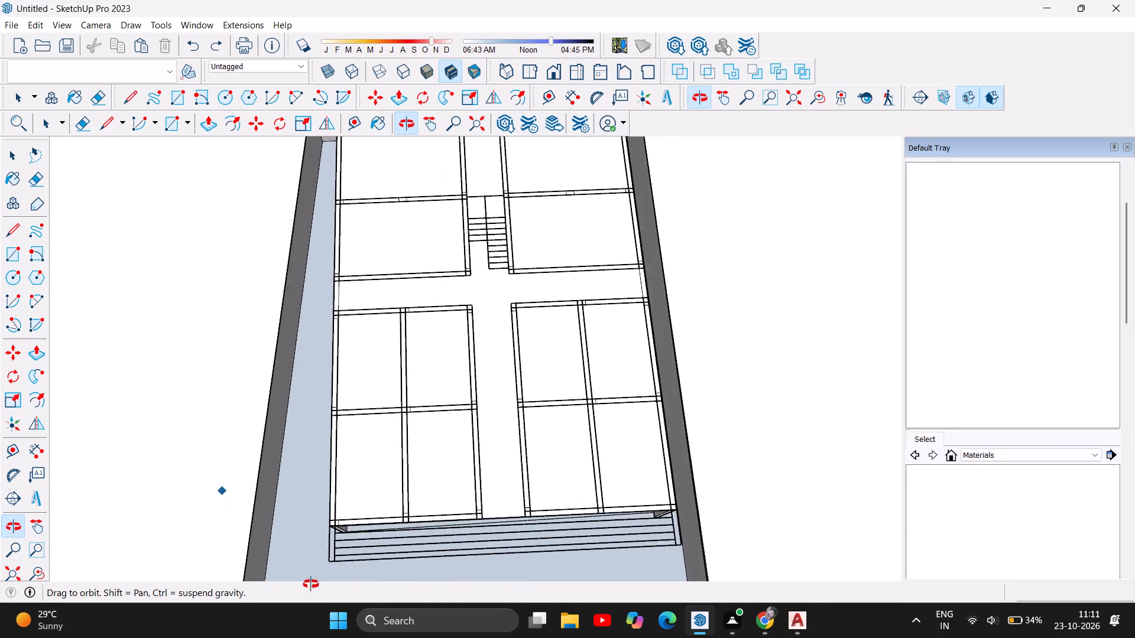
drag(311, 584, 262, 580)
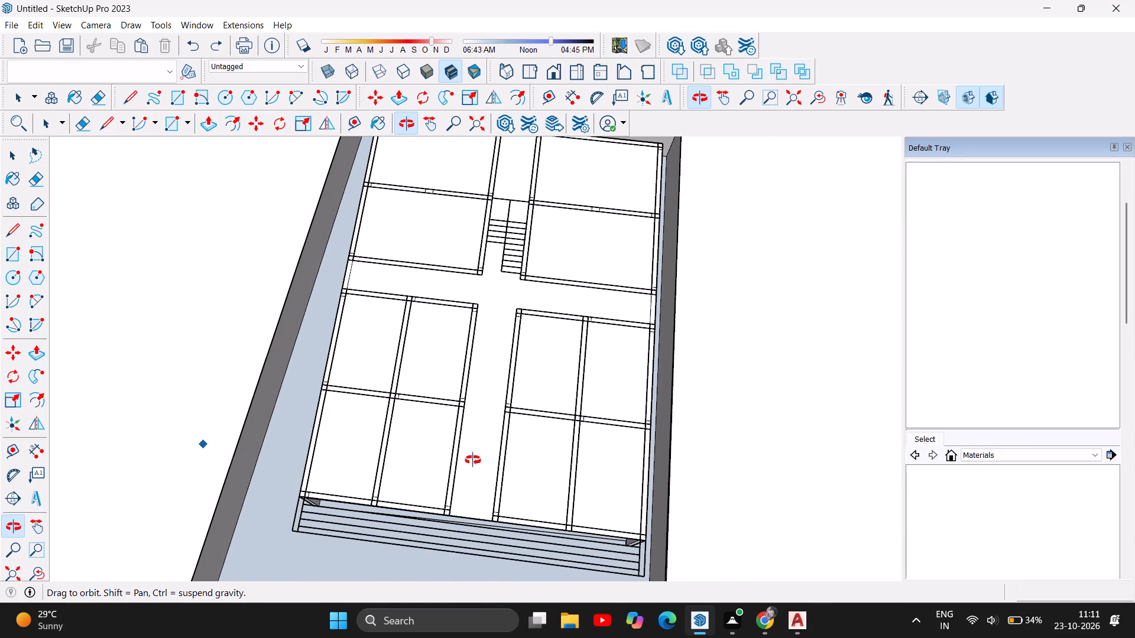
Examine the 9" by 15" rectangle outlines at the wall junctions on both sides of the front corridor.
scroll(497, 428, up, 12)
scroll(416, 368, up, 6)
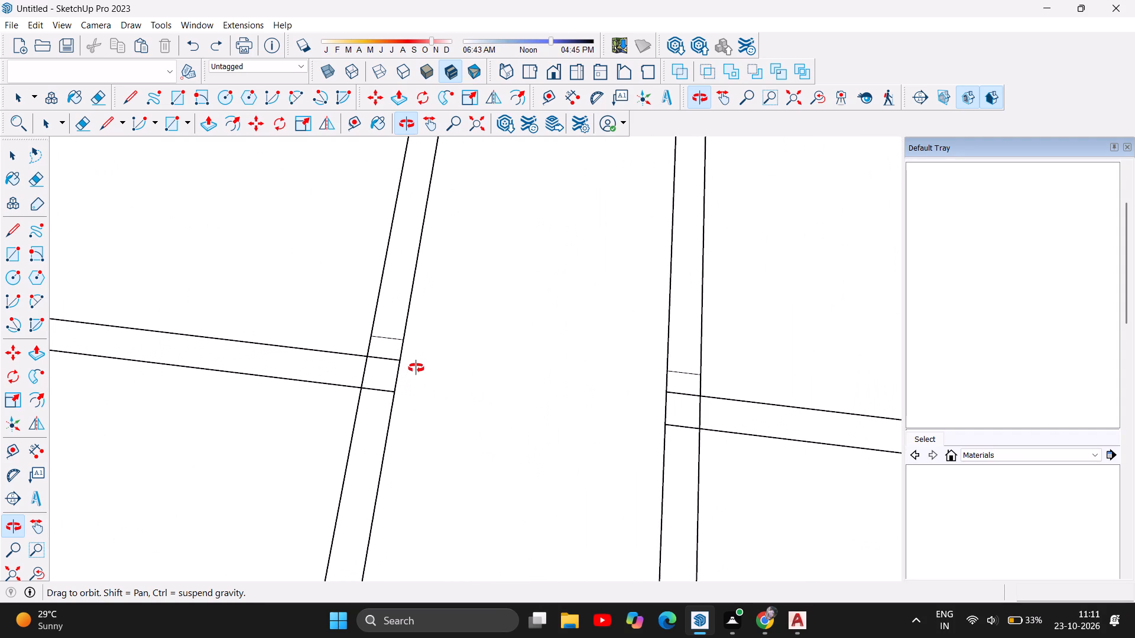
scroll(410, 403, up, 2)
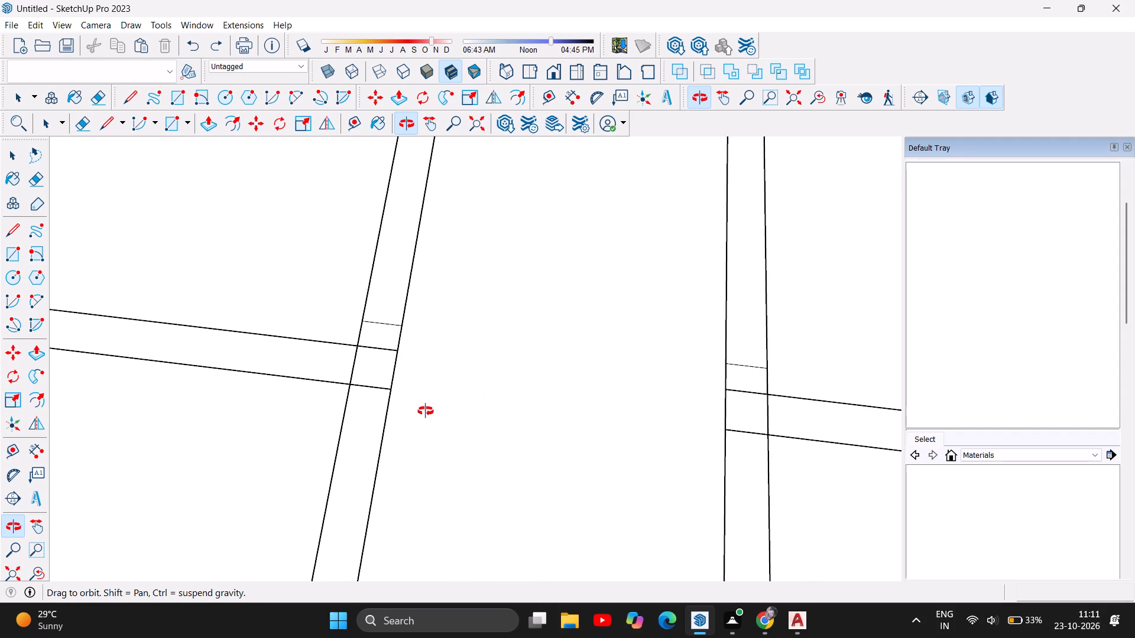
scroll(426, 416, down, 5)
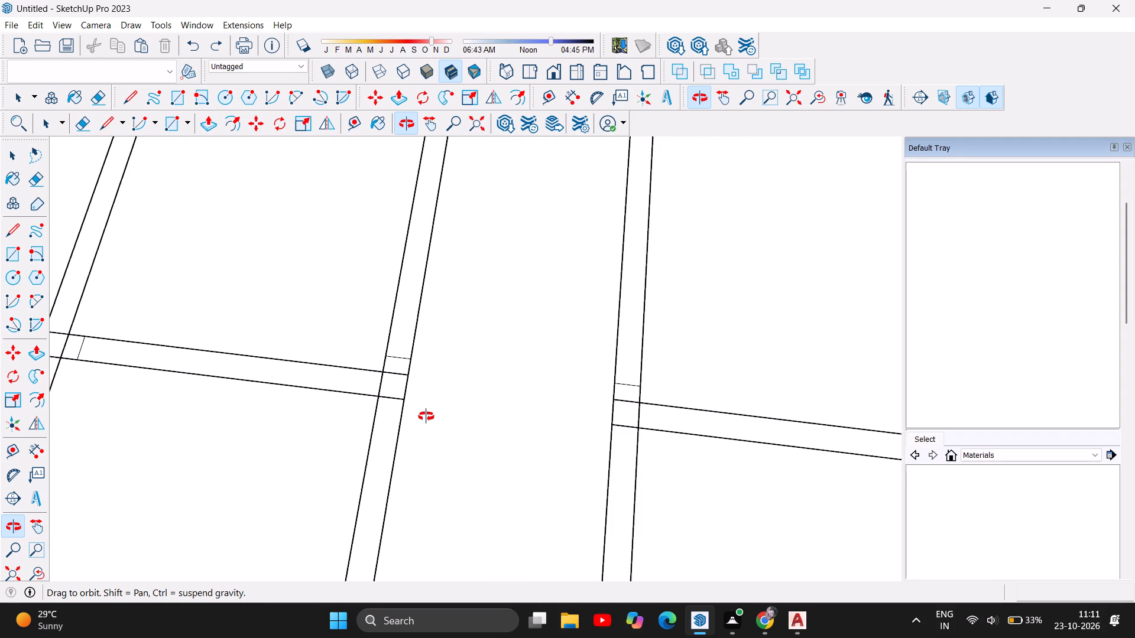
scroll(426, 416, down, 16)
Examine the open front of the base beneath the floor plan and the front steps.
drag(443, 484, 458, 470)
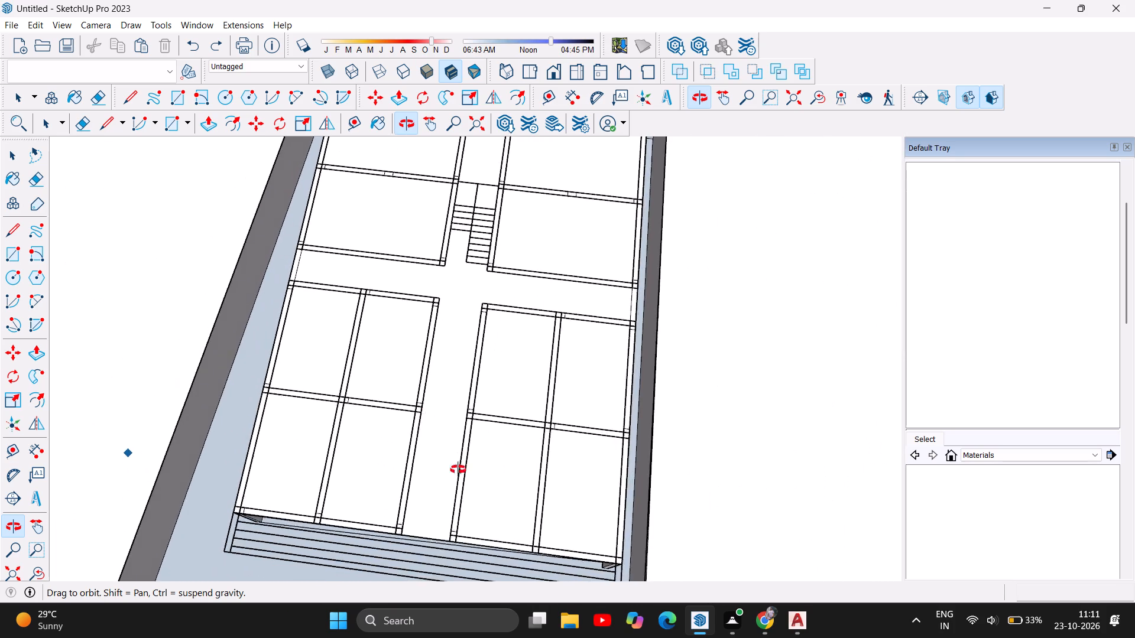
drag(458, 470, 518, 322)
drag(600, 594, 573, 512)
drag(567, 559, 546, 522)
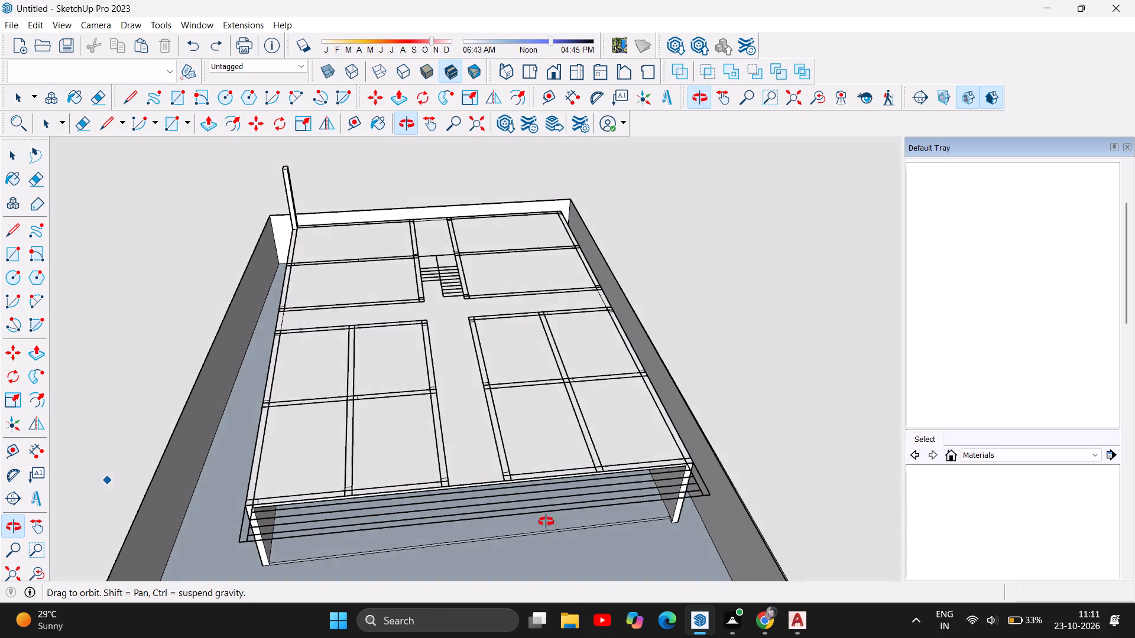
drag(546, 522, 556, 447)
drag(558, 446, 513, 472)
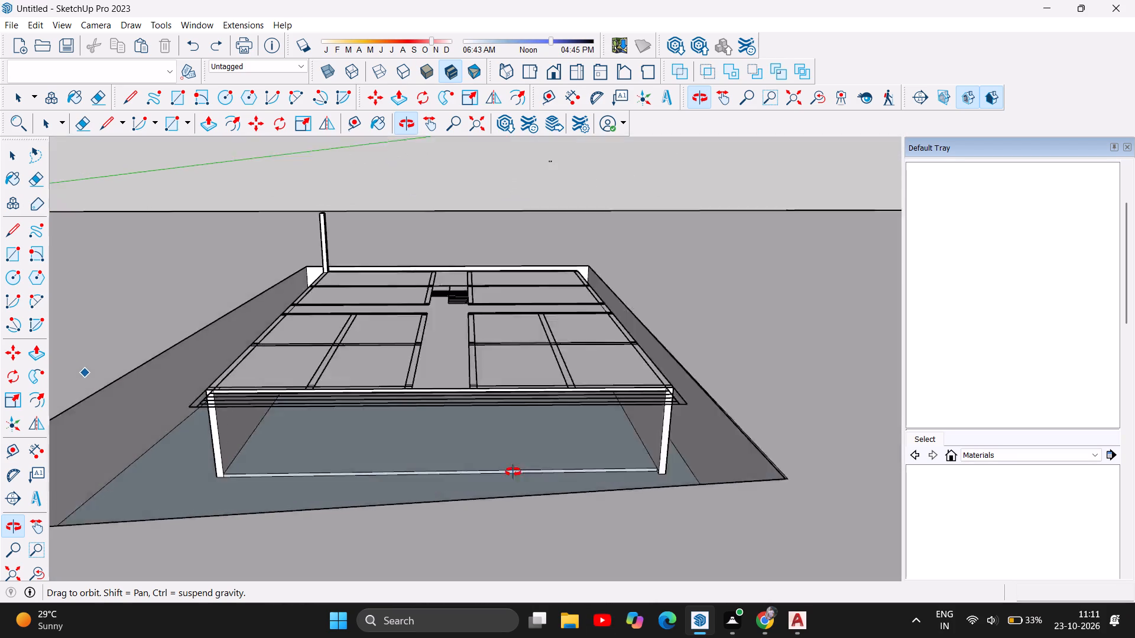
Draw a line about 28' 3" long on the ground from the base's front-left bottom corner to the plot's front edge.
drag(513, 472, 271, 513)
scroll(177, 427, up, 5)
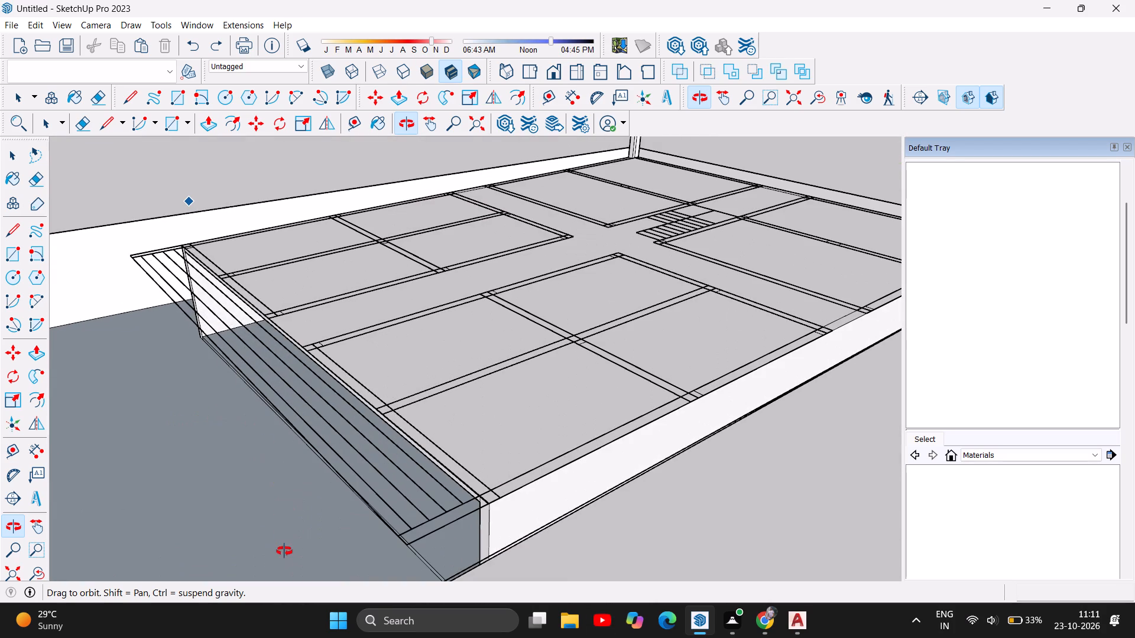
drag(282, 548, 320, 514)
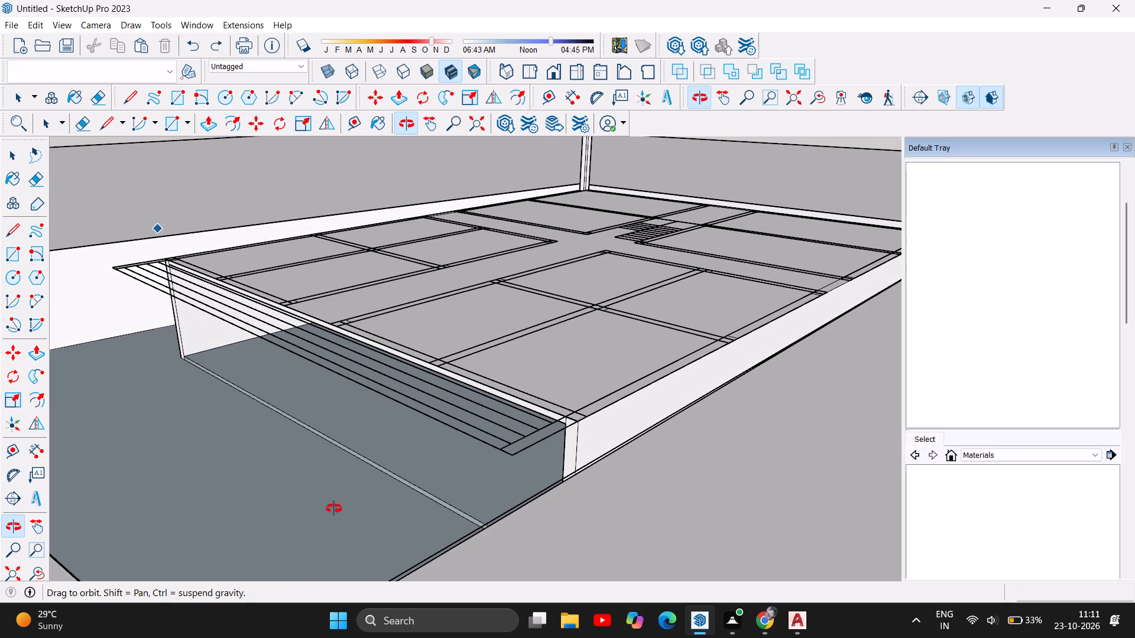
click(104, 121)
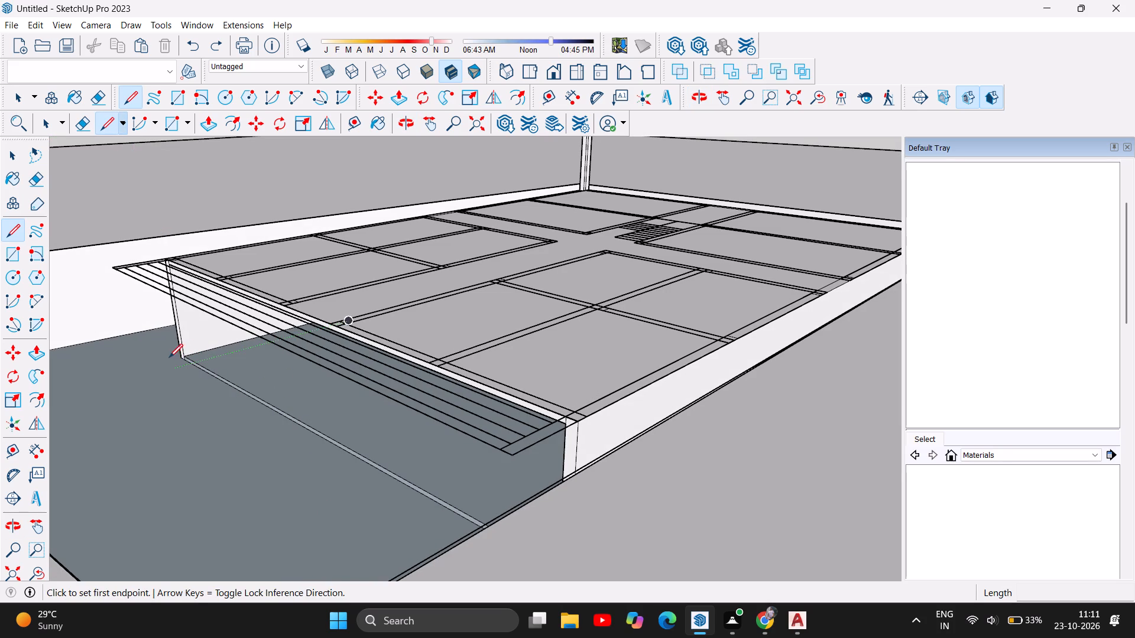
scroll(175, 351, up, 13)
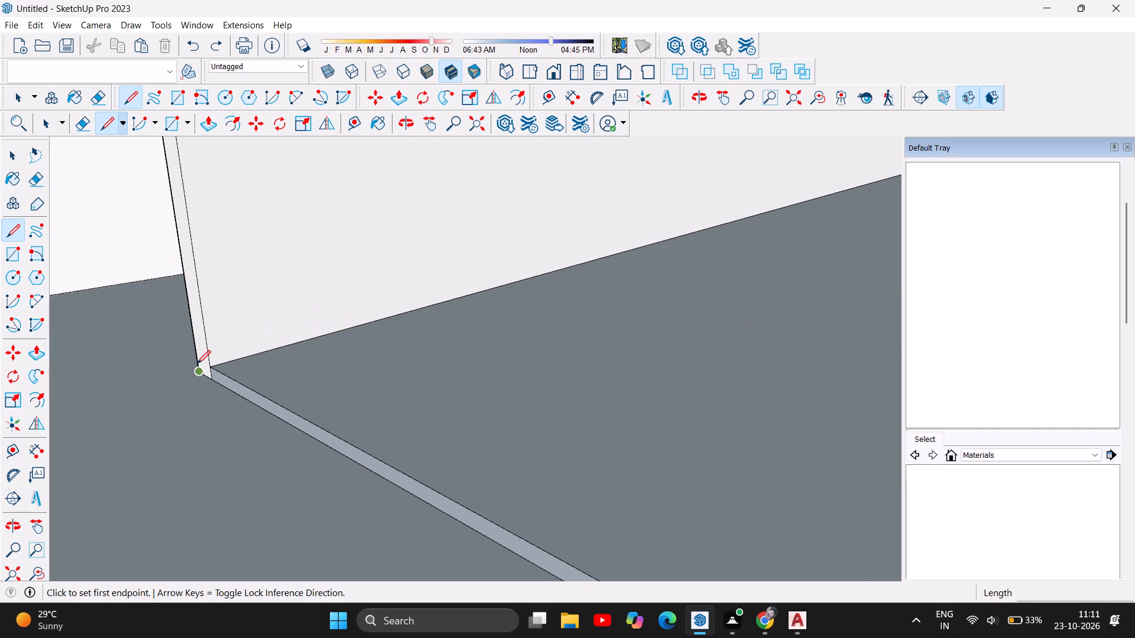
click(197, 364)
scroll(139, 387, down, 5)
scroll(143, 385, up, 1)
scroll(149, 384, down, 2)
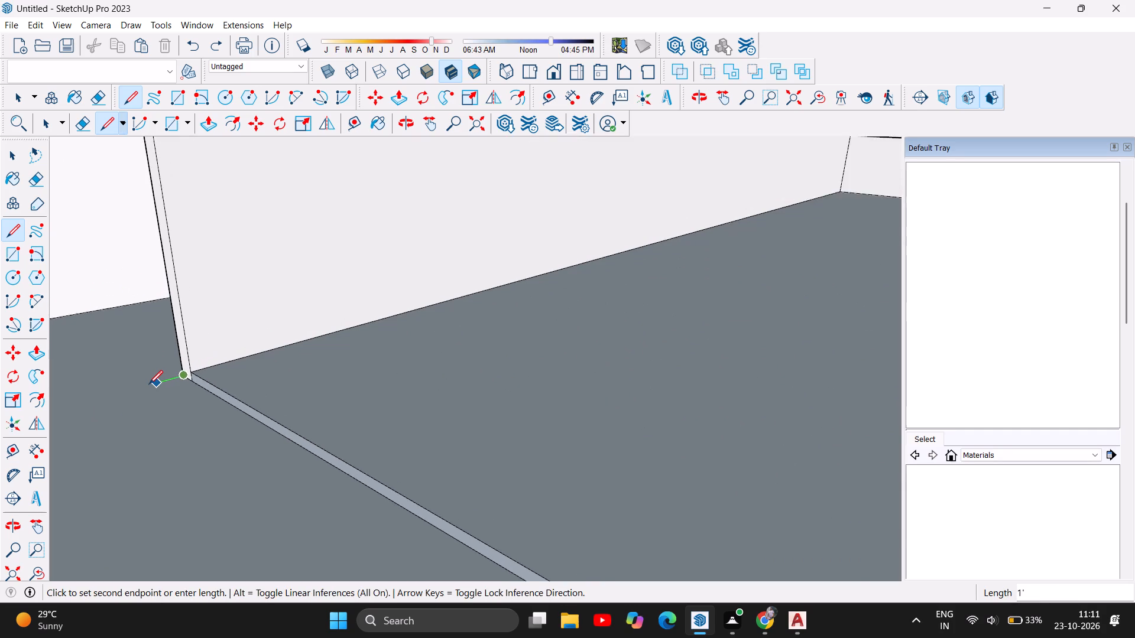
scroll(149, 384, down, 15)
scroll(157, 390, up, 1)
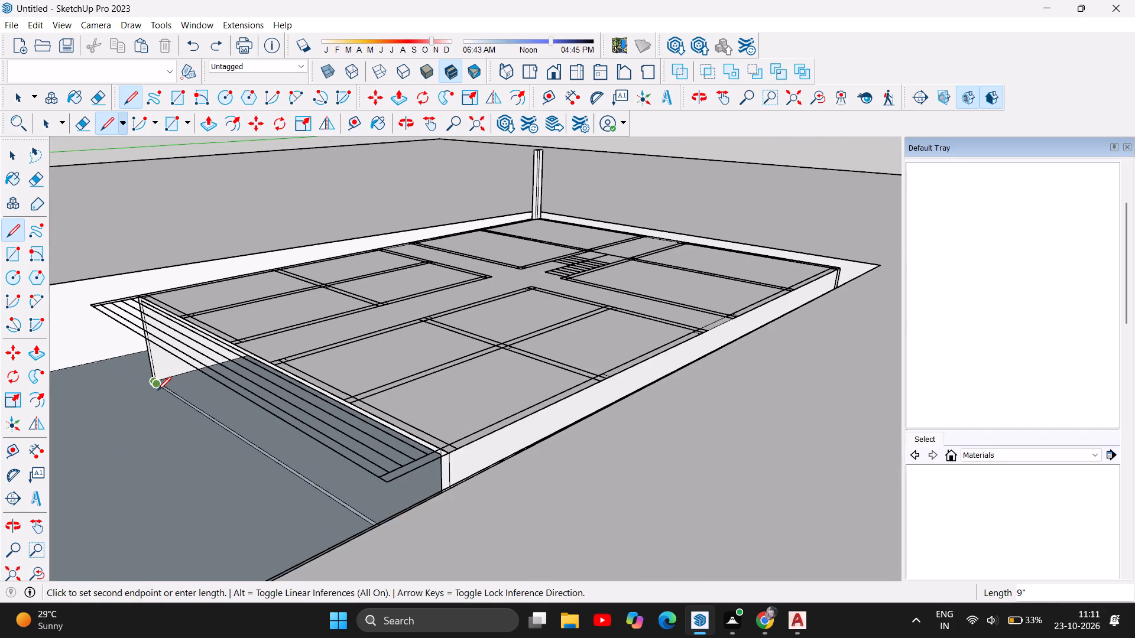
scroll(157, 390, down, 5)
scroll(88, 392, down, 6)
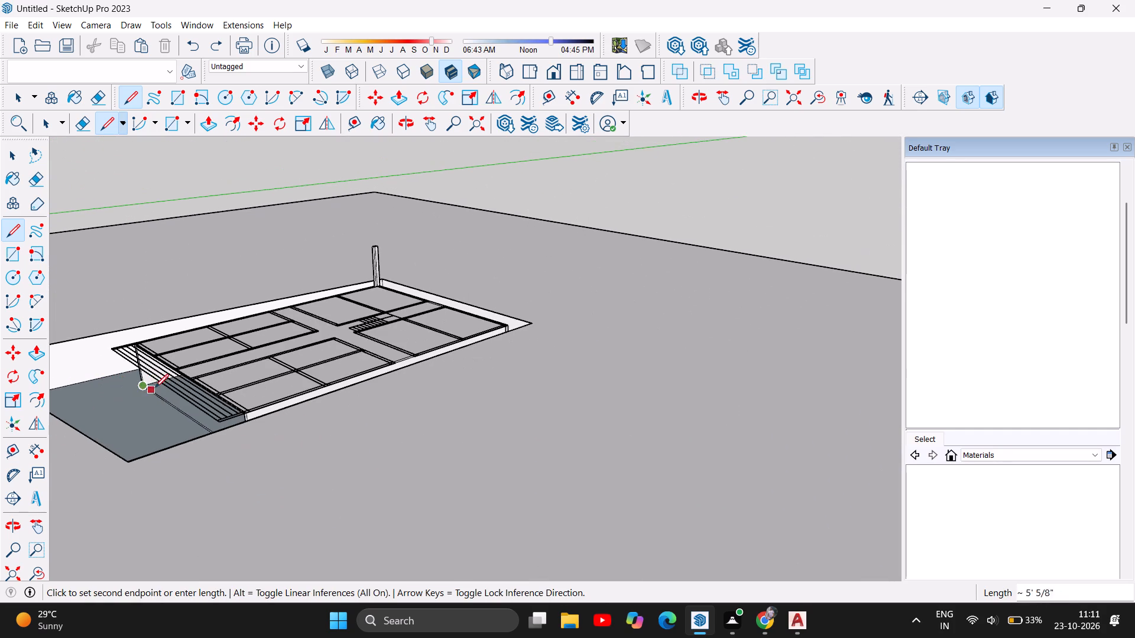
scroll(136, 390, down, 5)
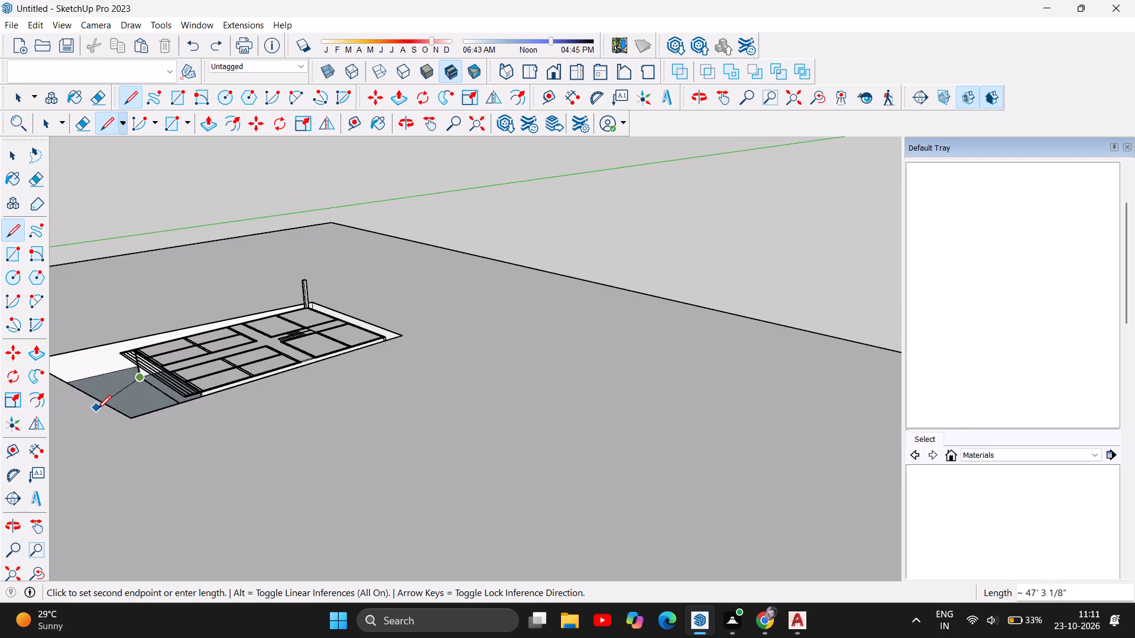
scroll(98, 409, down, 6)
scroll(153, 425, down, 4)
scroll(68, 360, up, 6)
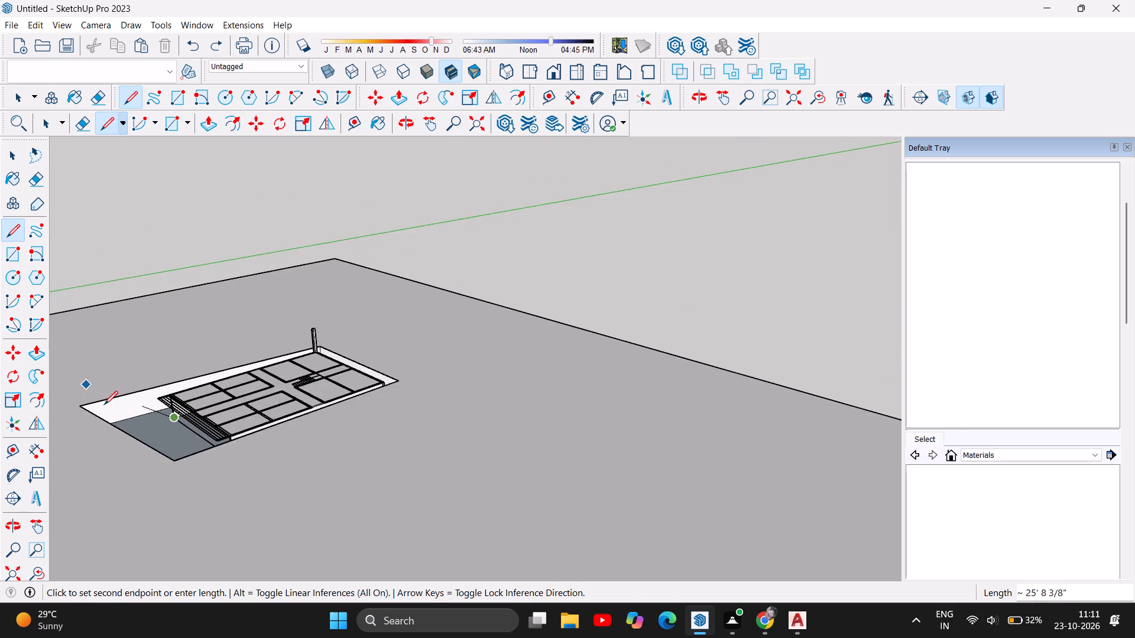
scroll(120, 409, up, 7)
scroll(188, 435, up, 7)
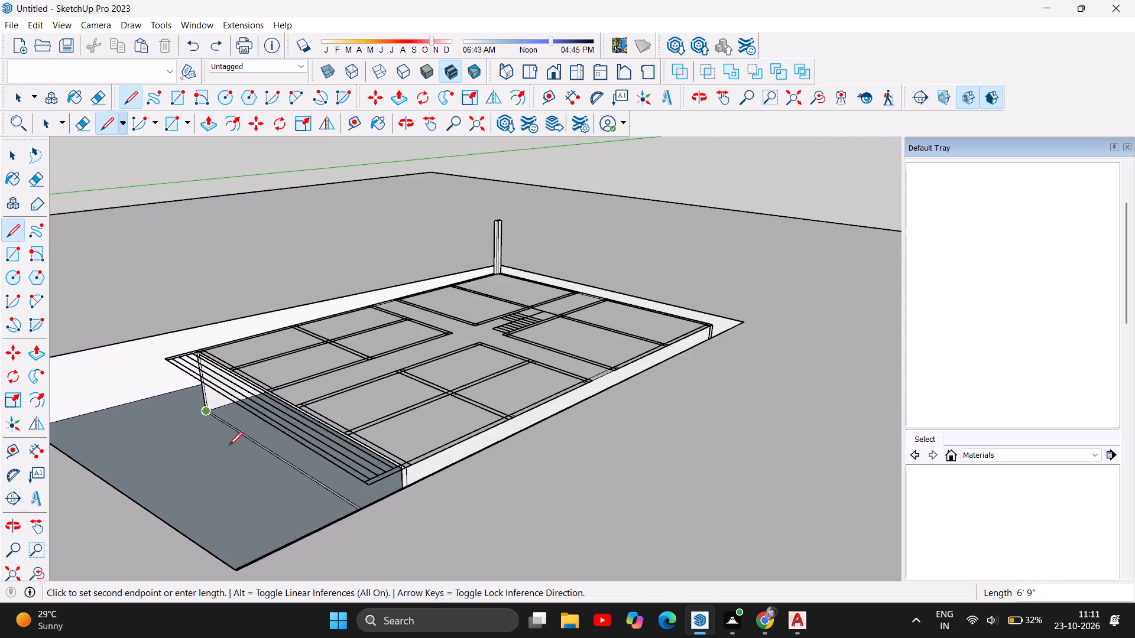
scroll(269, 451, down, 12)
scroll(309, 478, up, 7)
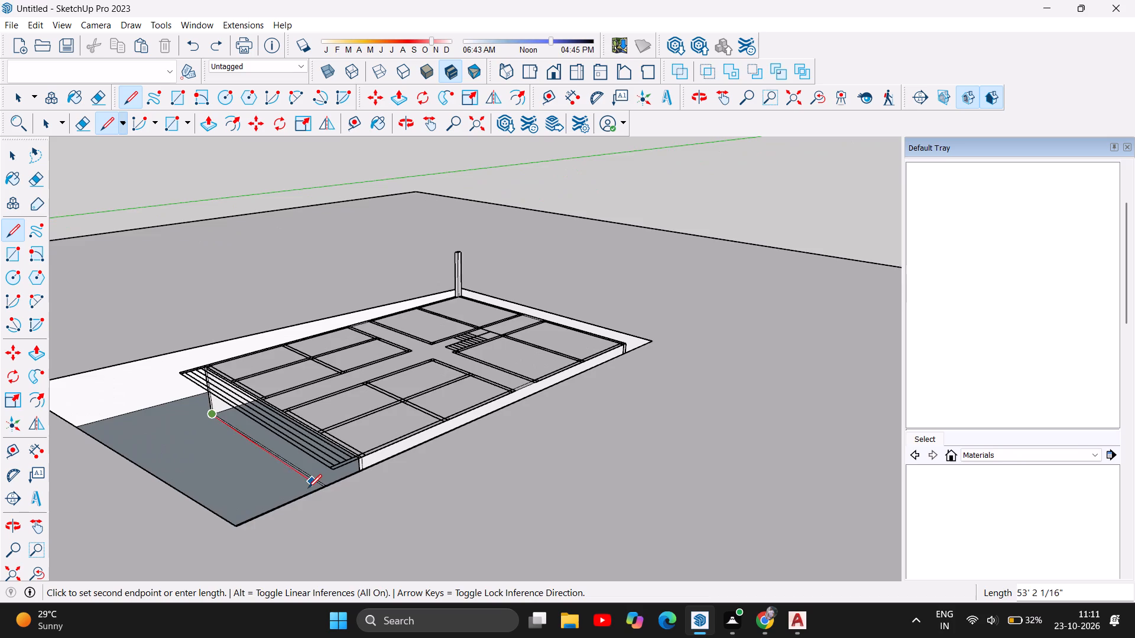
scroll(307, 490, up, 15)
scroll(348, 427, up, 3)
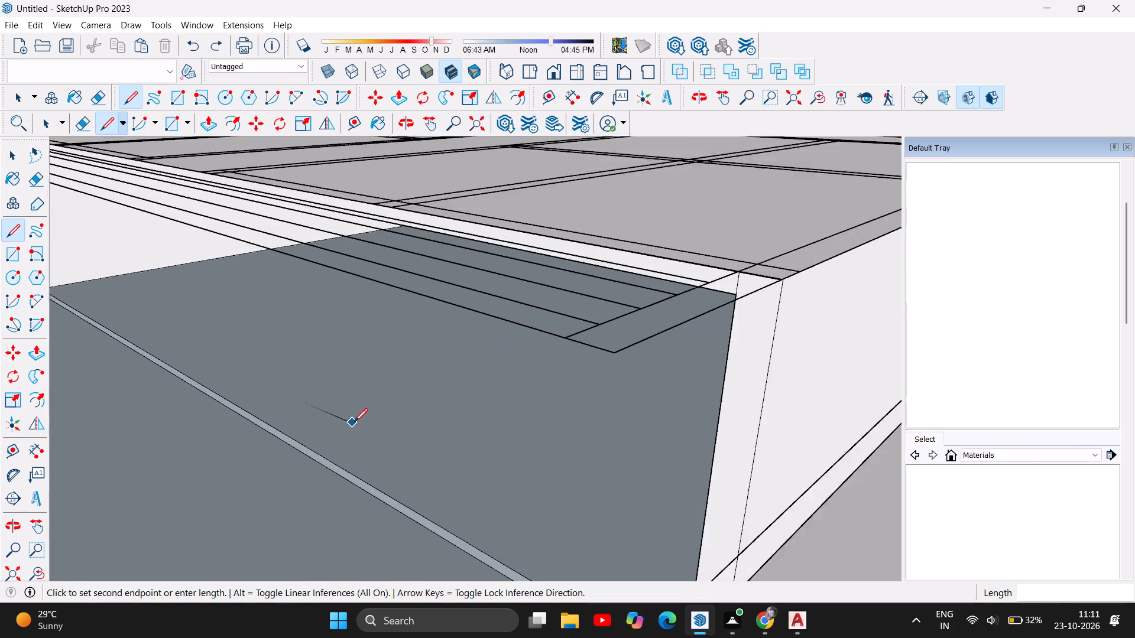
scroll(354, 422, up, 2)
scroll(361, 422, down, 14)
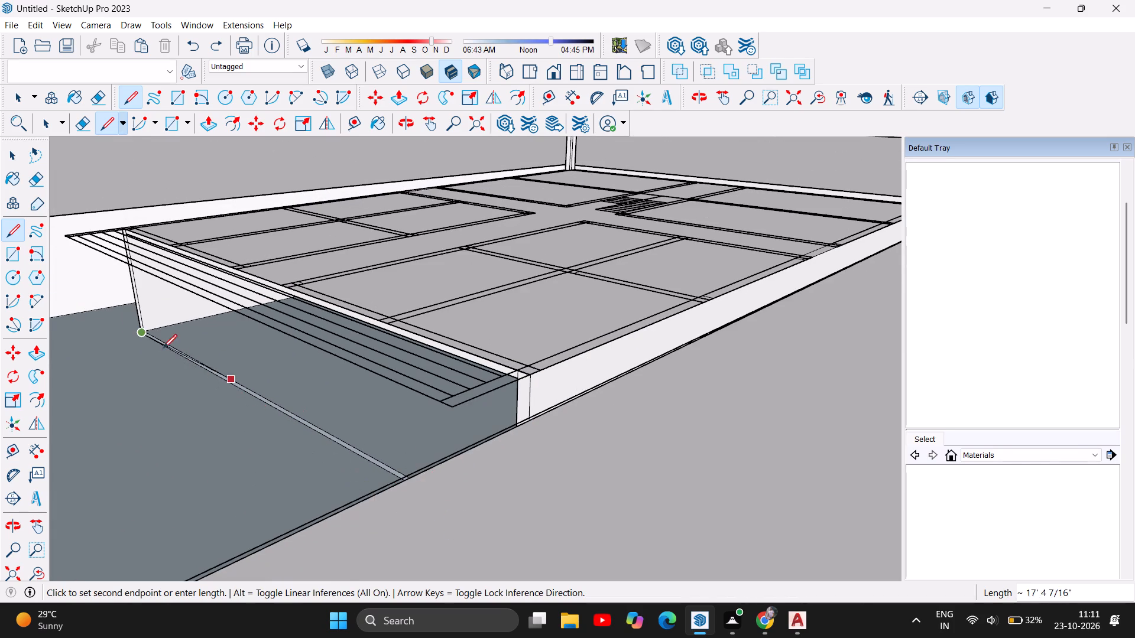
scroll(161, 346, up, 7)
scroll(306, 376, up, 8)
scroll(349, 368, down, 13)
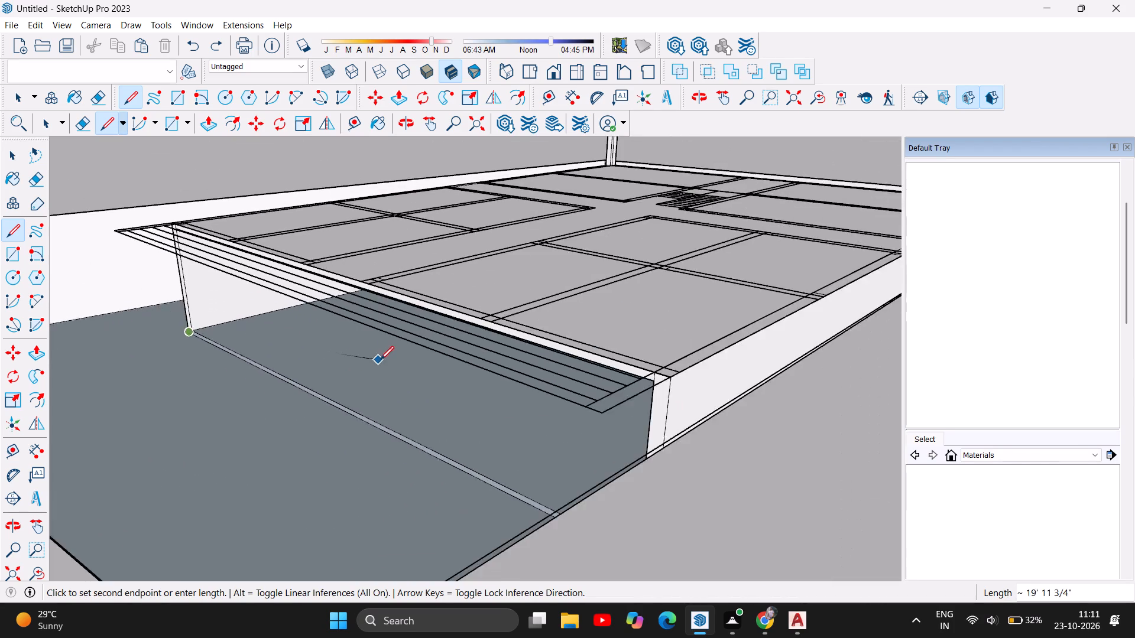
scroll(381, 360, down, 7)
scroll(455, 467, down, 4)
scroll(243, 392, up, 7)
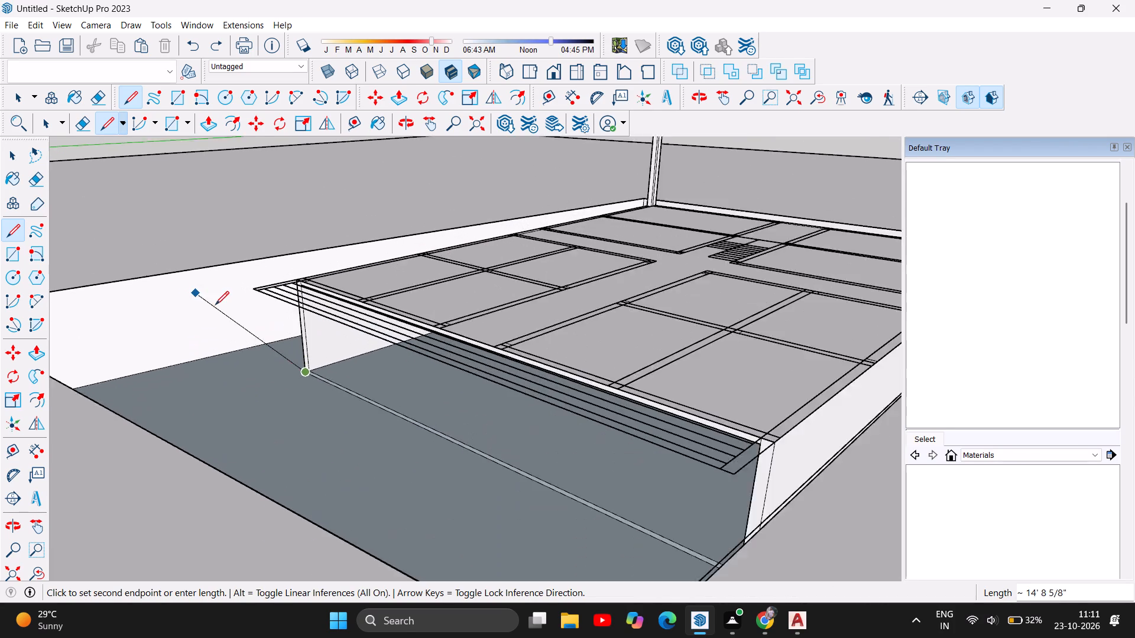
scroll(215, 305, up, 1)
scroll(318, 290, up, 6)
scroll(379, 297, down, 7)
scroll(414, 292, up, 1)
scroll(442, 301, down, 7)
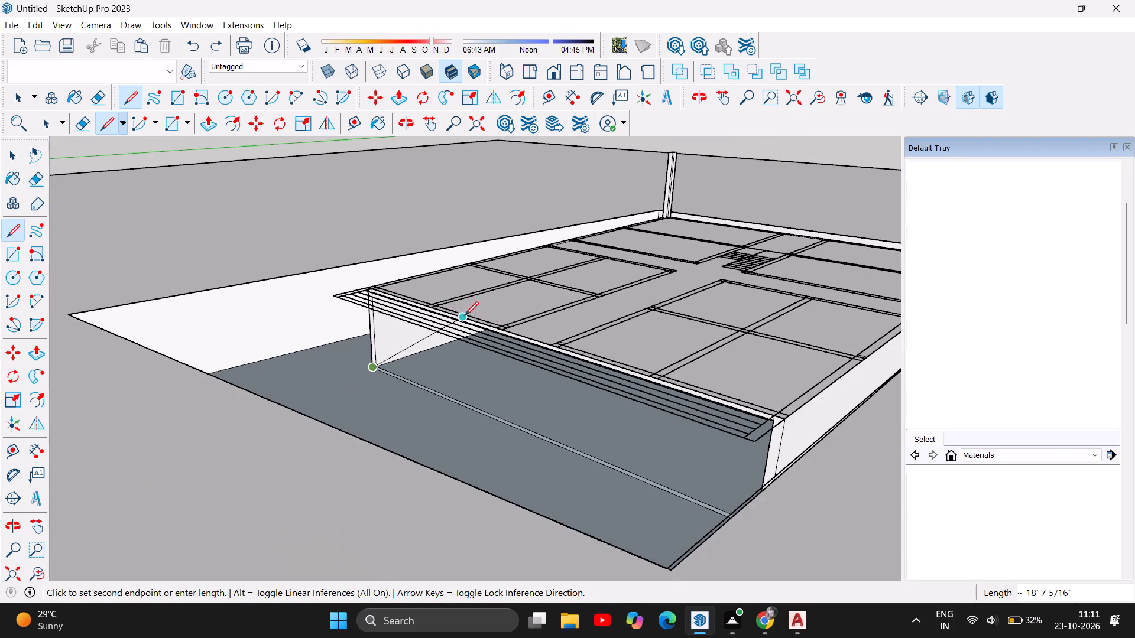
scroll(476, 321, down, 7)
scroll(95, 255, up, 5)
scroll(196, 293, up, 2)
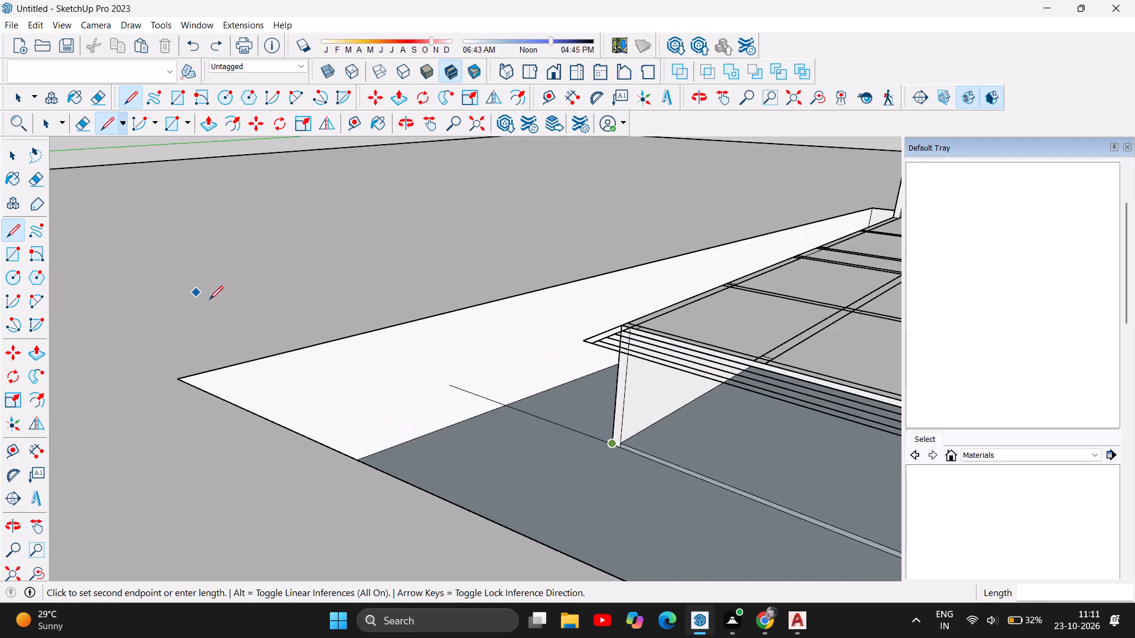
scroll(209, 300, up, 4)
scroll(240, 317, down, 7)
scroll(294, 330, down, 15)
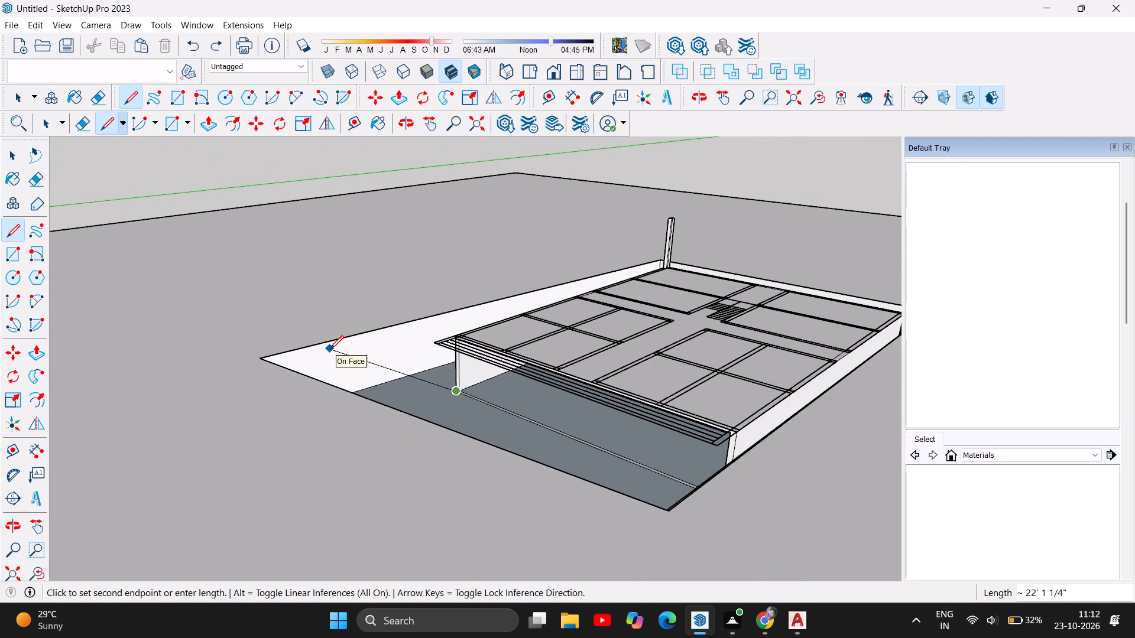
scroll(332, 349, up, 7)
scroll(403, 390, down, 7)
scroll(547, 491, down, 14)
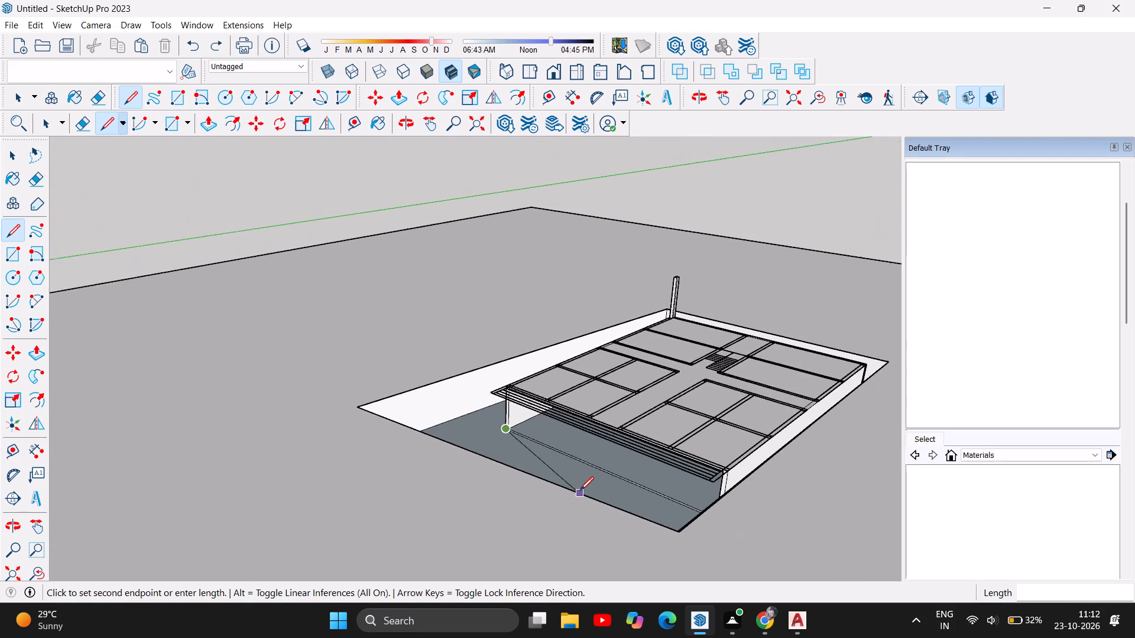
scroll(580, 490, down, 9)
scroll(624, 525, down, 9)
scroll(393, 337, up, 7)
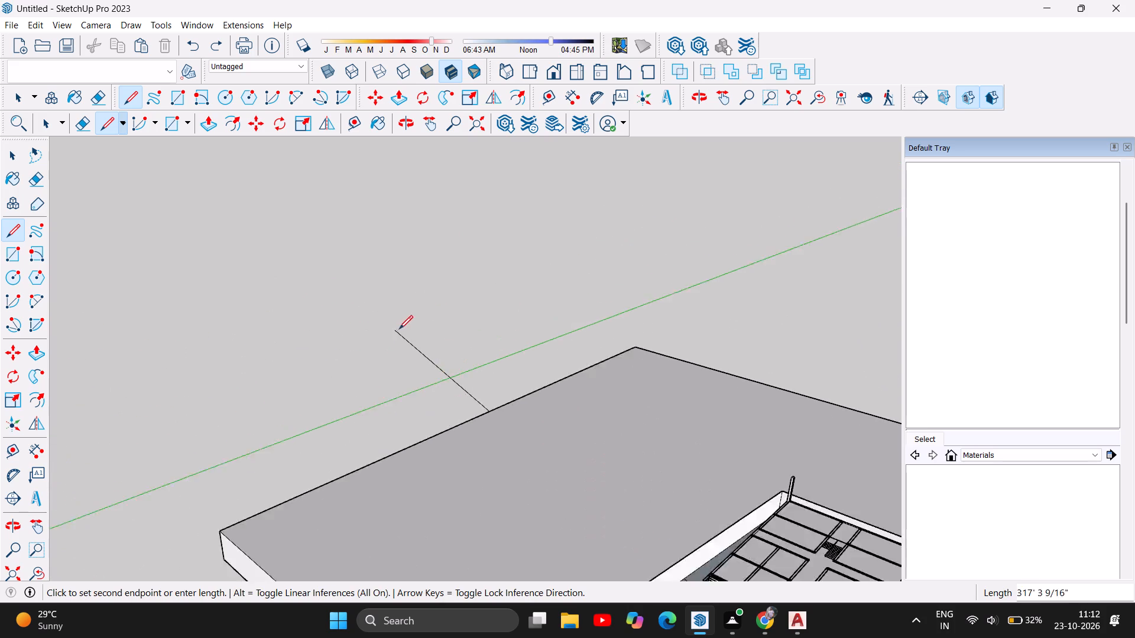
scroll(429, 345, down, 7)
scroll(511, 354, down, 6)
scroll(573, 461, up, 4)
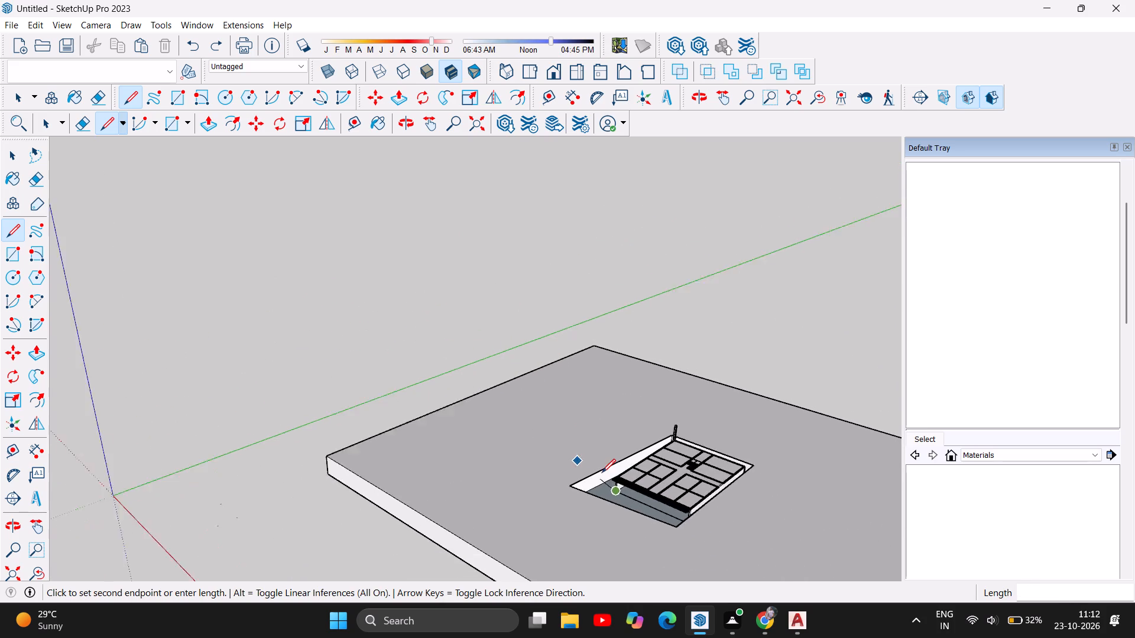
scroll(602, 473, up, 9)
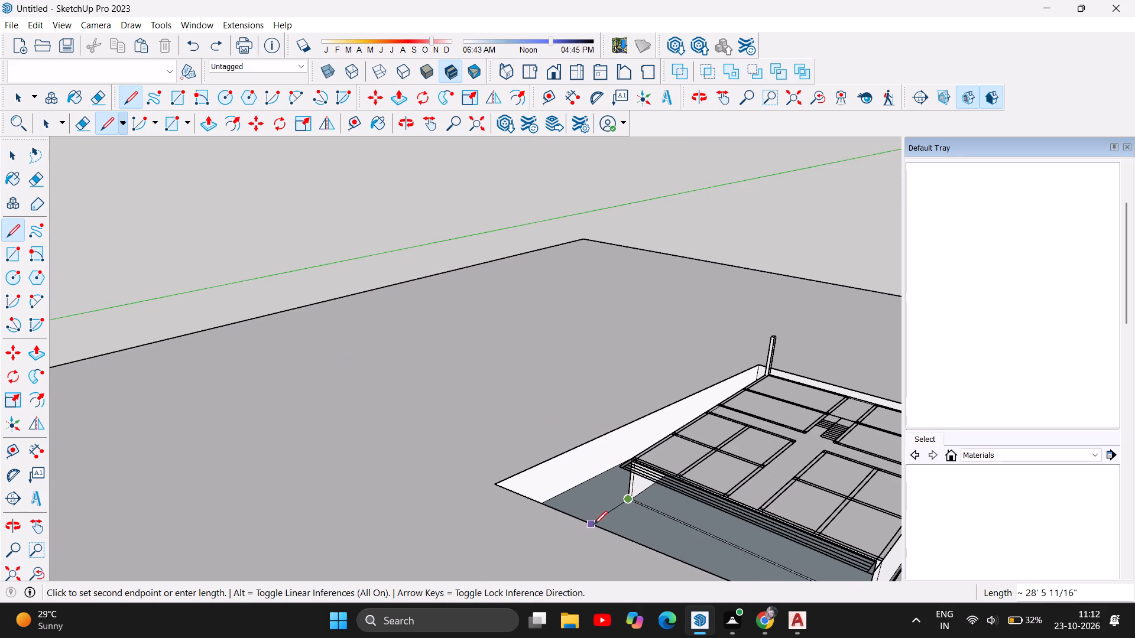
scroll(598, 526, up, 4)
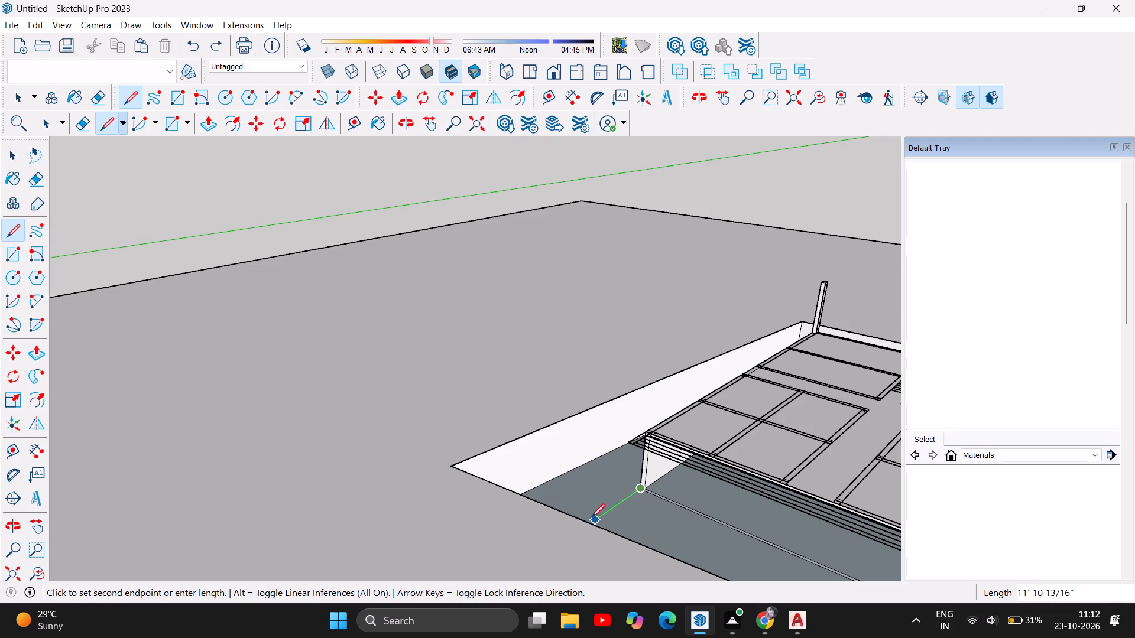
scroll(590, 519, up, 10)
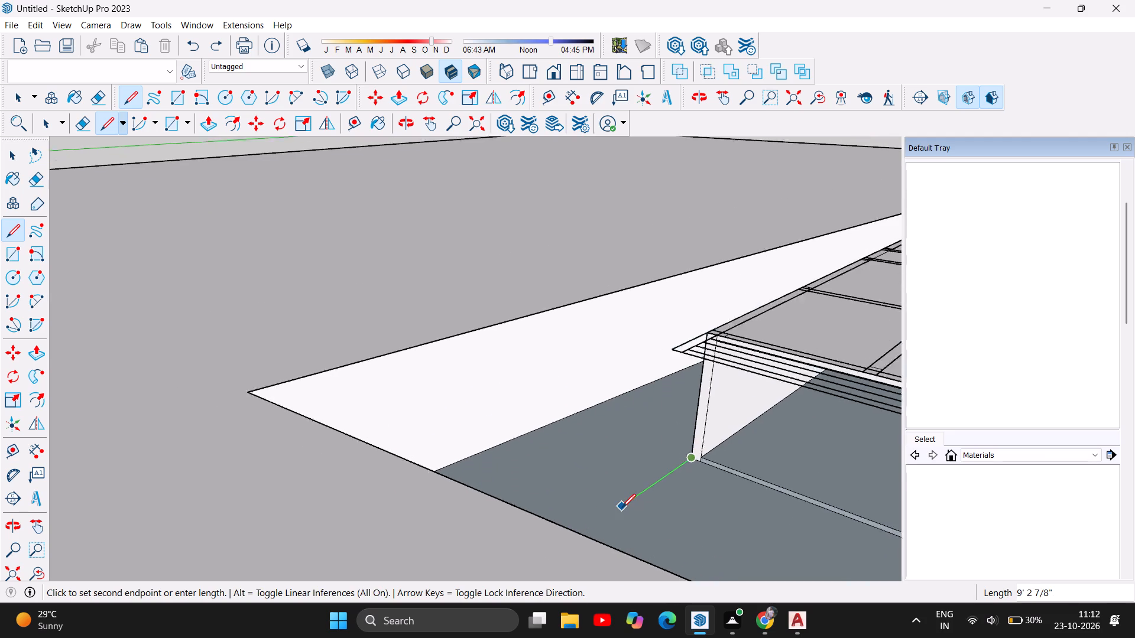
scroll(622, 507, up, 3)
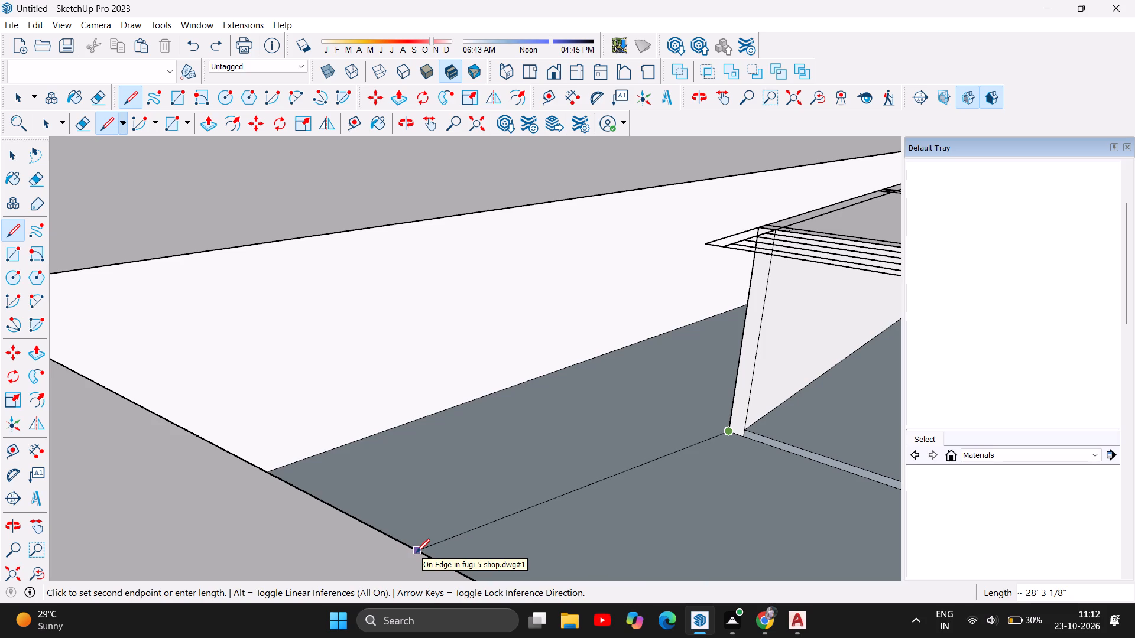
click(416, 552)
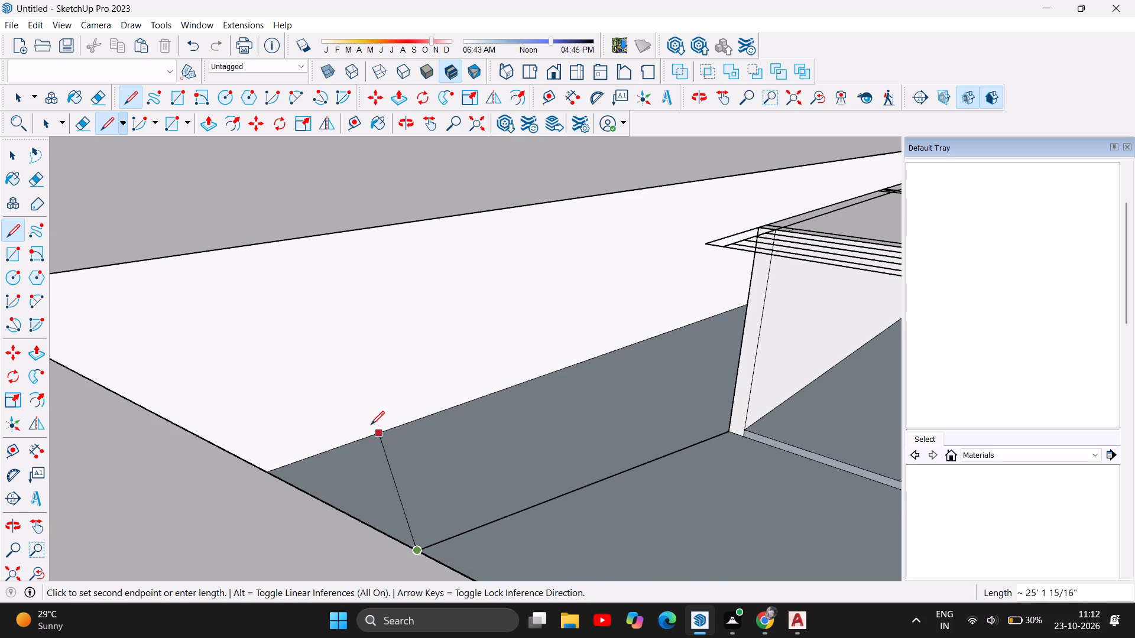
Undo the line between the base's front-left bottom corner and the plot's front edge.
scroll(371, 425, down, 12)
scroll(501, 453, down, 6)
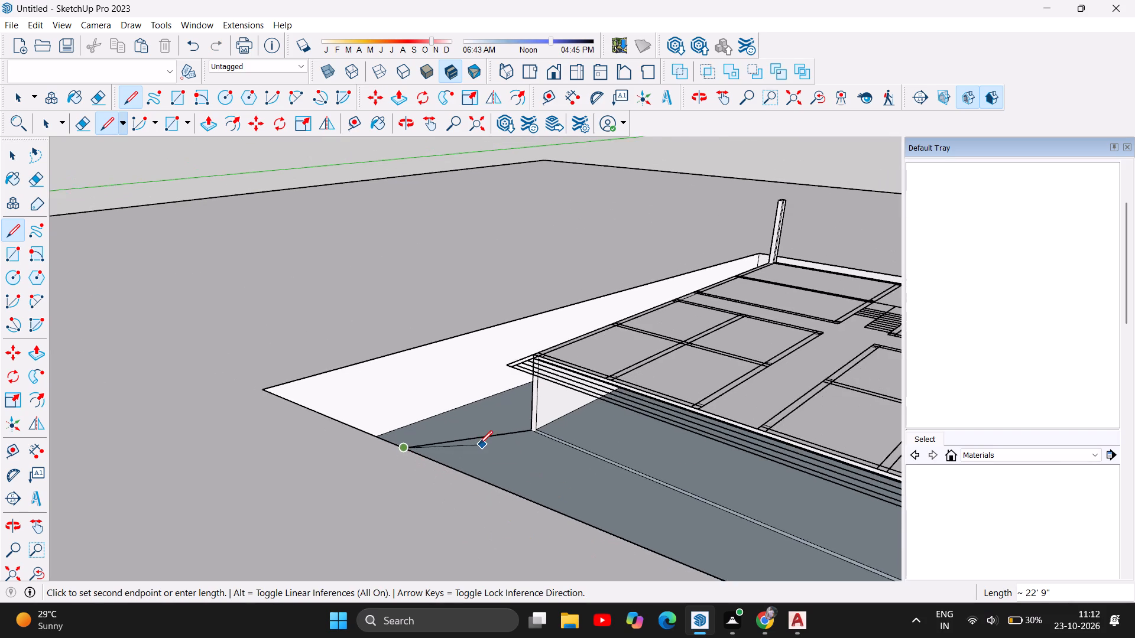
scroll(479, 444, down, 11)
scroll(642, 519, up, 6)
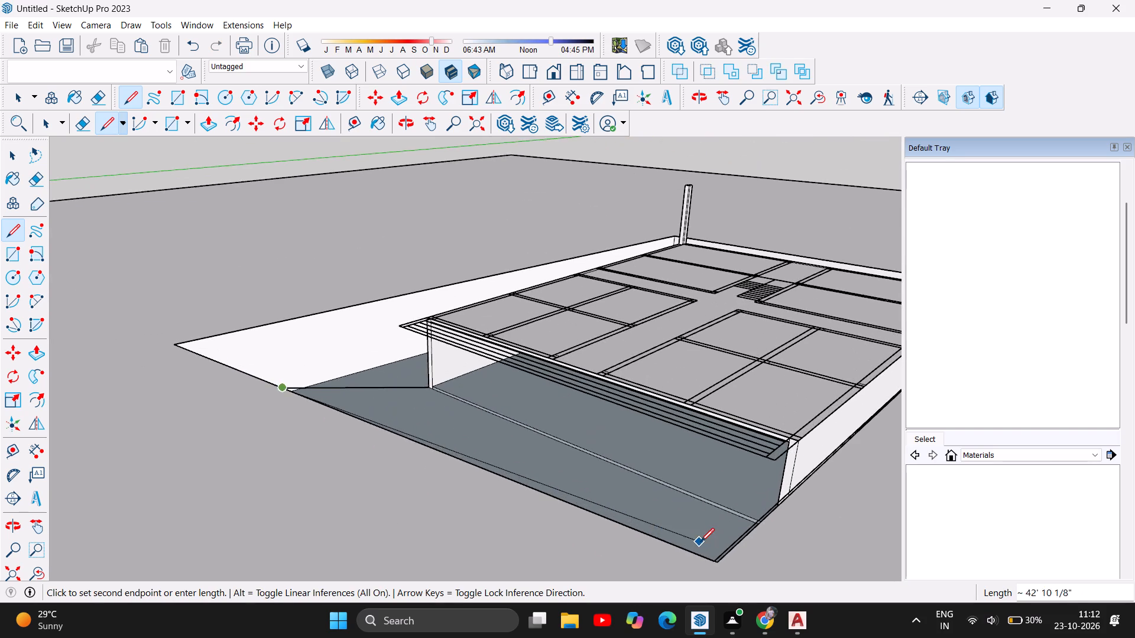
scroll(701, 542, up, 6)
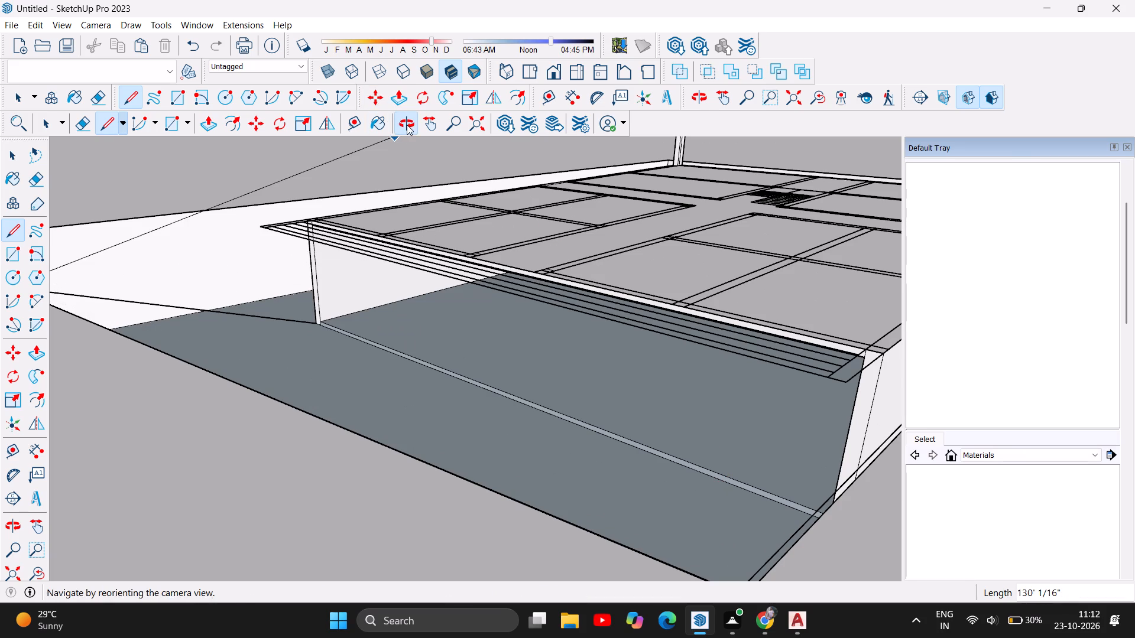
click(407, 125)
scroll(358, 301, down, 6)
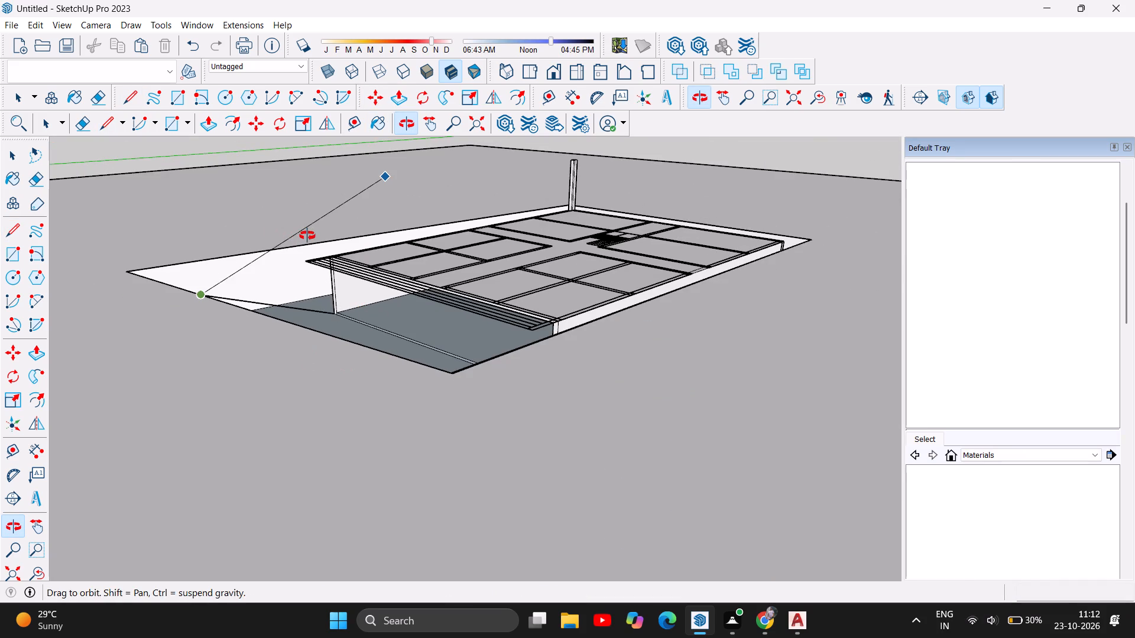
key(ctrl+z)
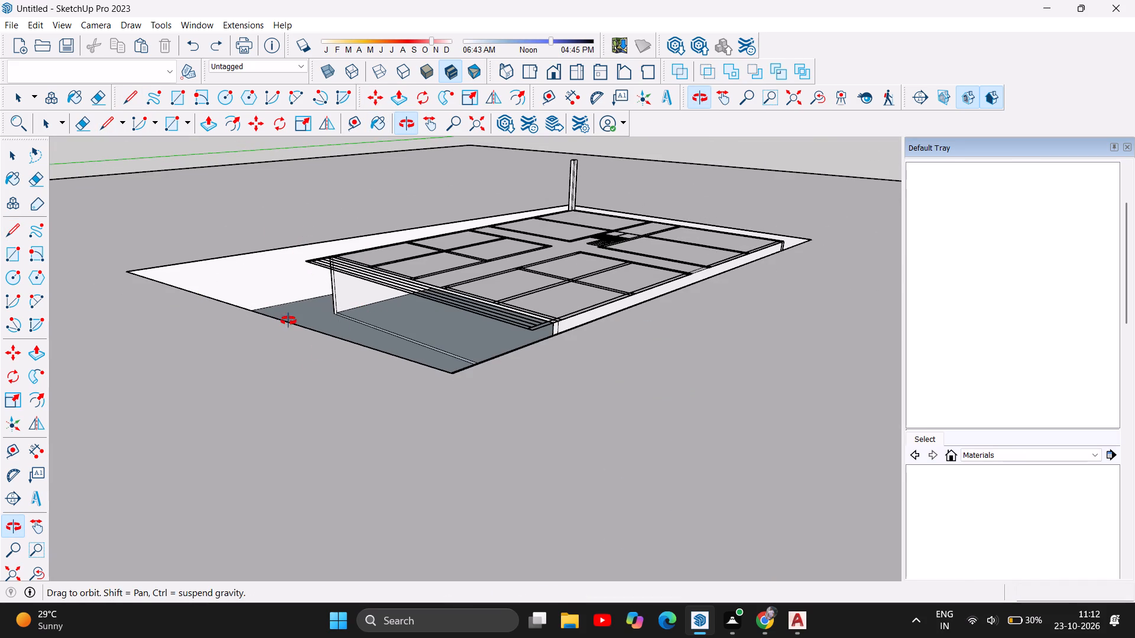
Draw connected lines about 28' 2", 45' and 23' 9" from the base's front-left bottom corner, along the plot's front edge, to its front-right bottom corner.
drag(288, 321, 521, 469)
scroll(556, 497, up, 2)
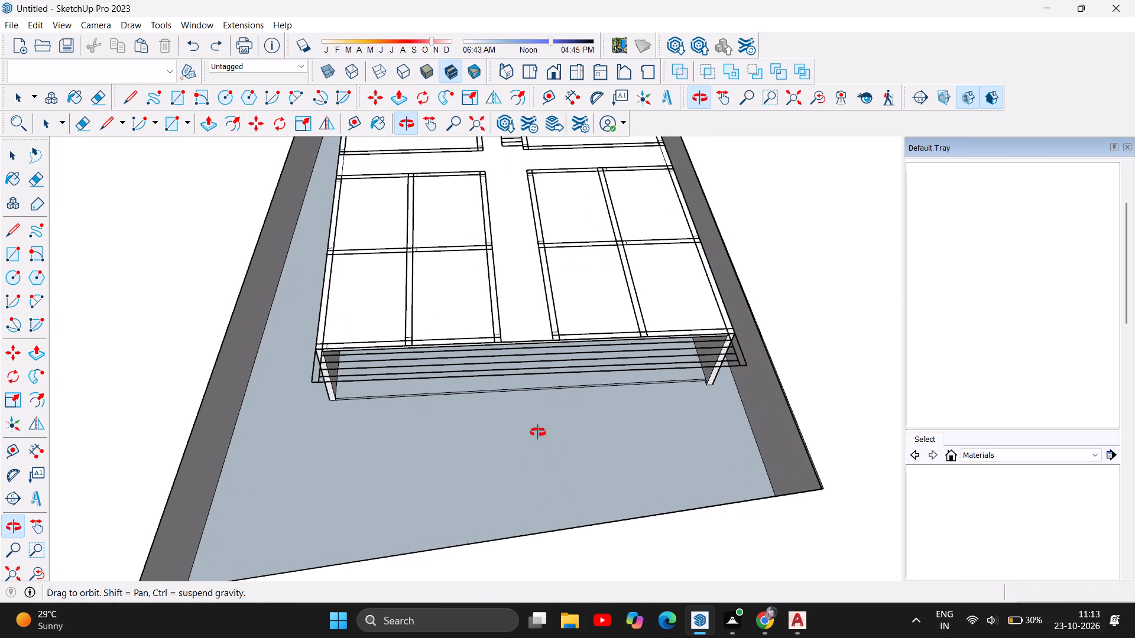
scroll(553, 415, up, 2)
scroll(556, 412, down, 5)
scroll(563, 506, up, 1)
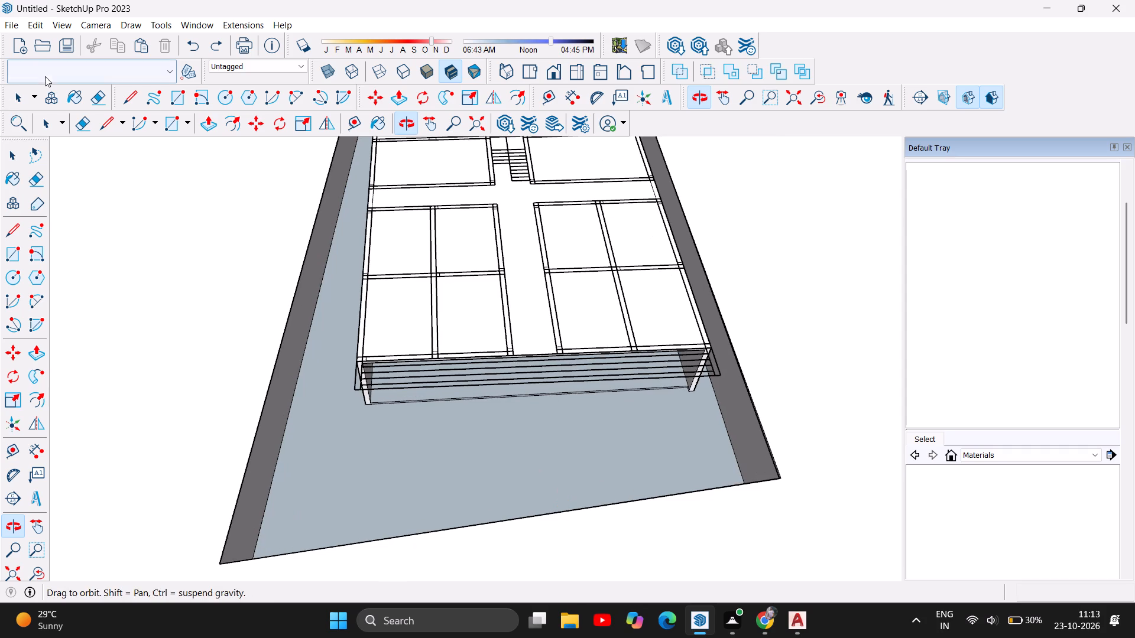
click(132, 100)
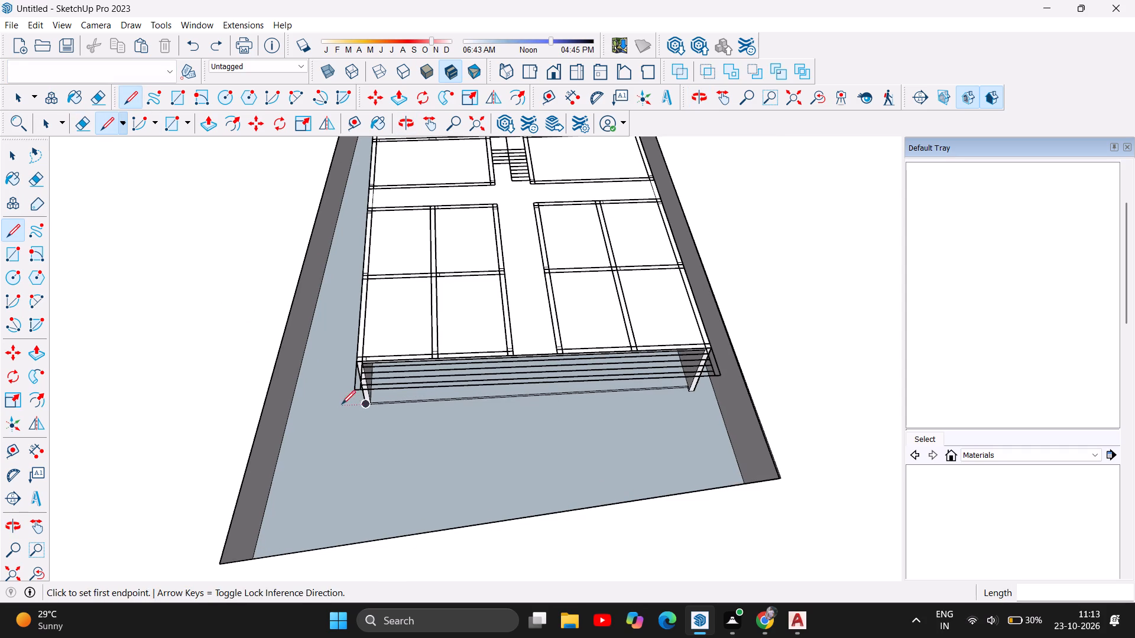
click(365, 406)
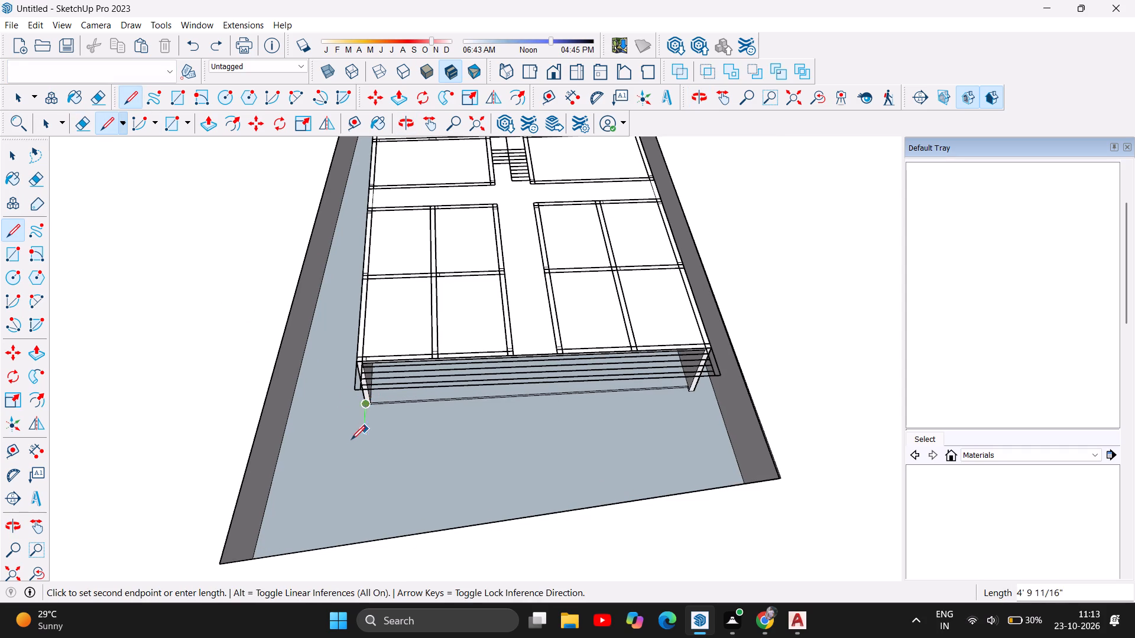
click(349, 542)
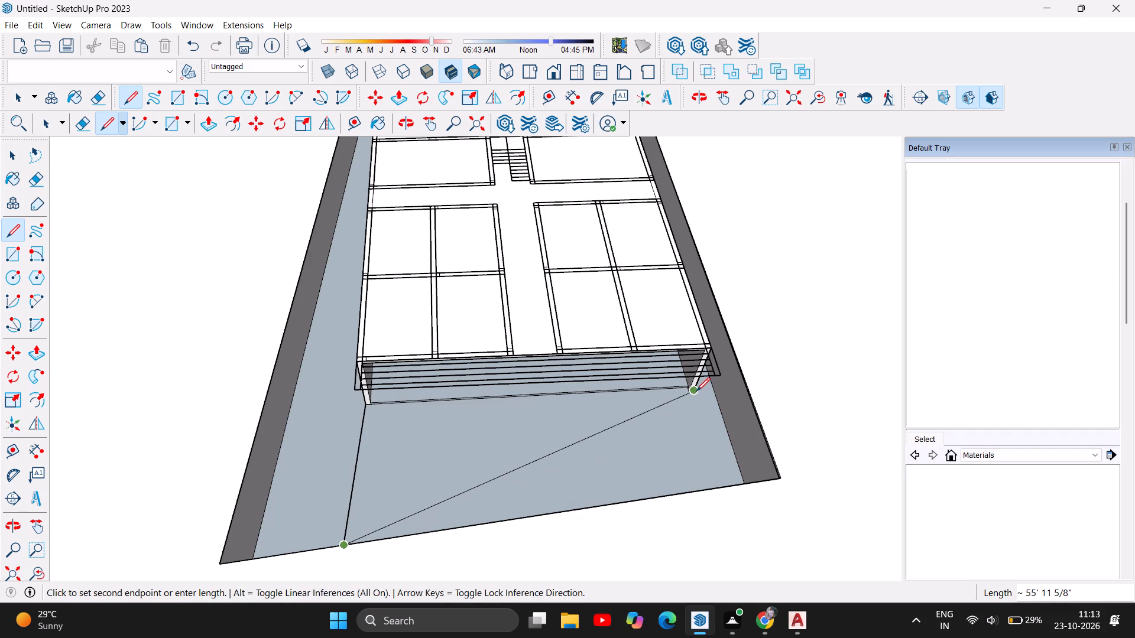
click(727, 486)
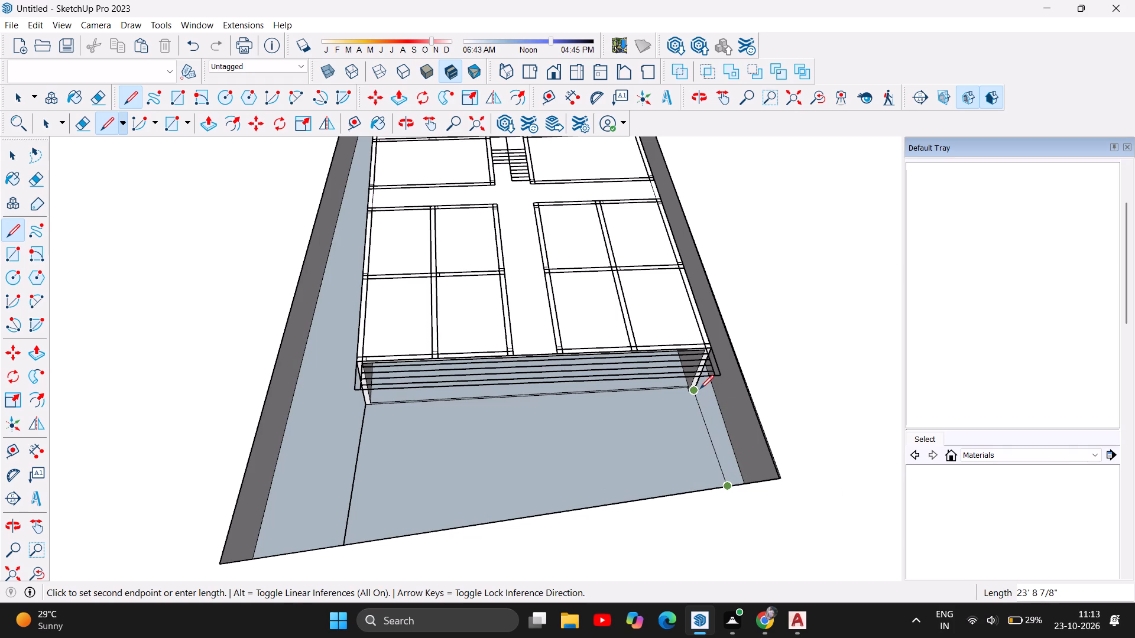
click(700, 388)
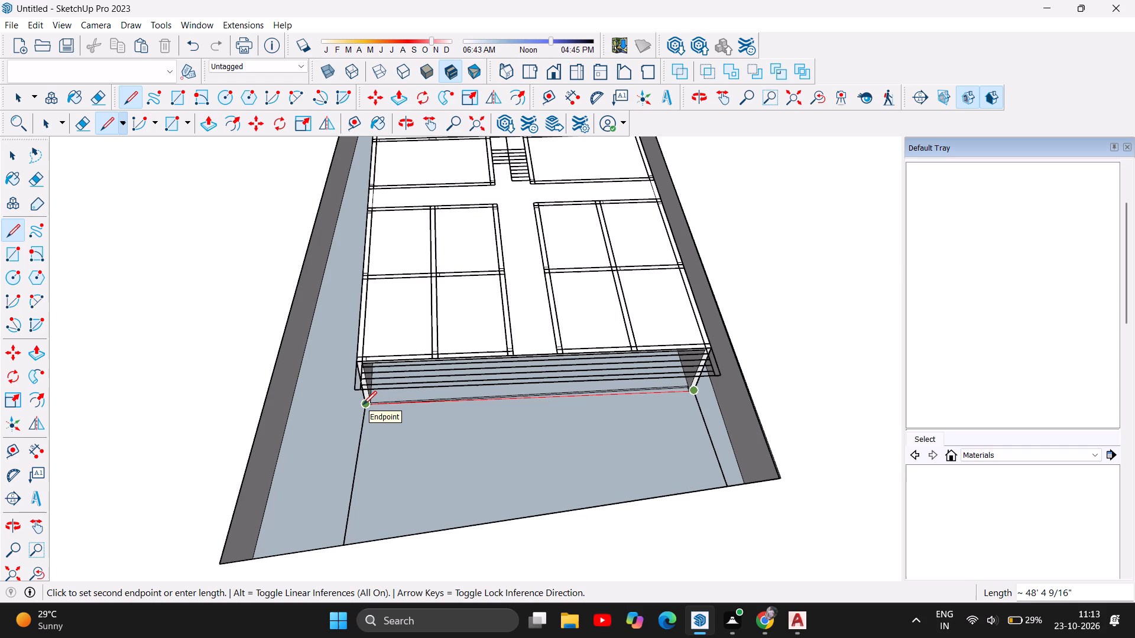
Close the front area's outline with a line about 48' 5" long between the base's two front bottom corners.
scroll(374, 405, up, 8)
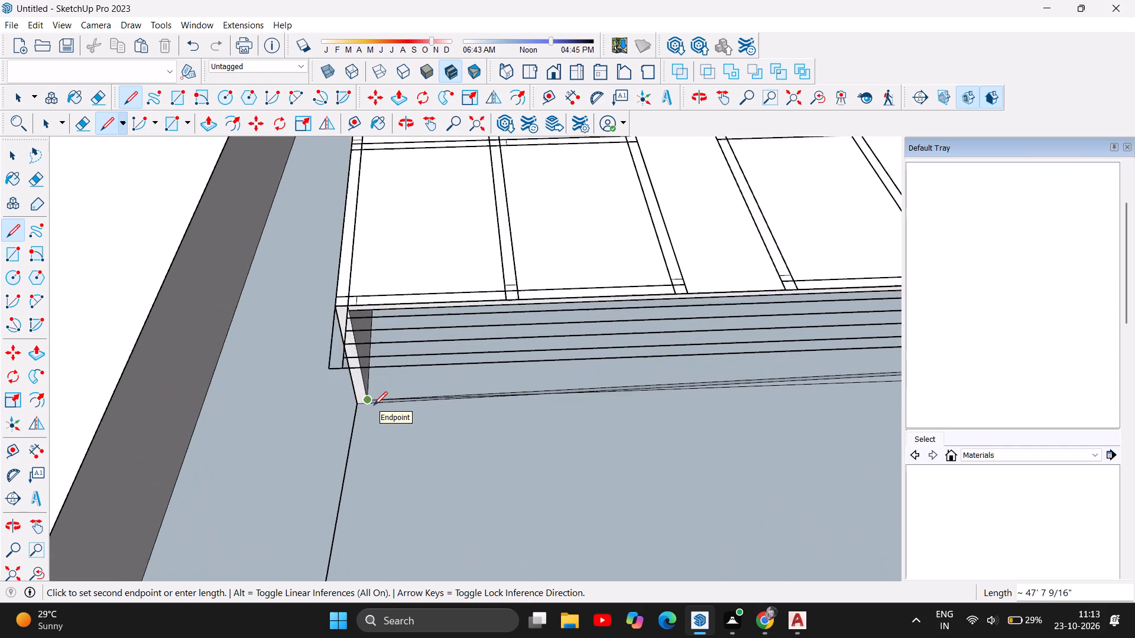
scroll(374, 405, up, 3)
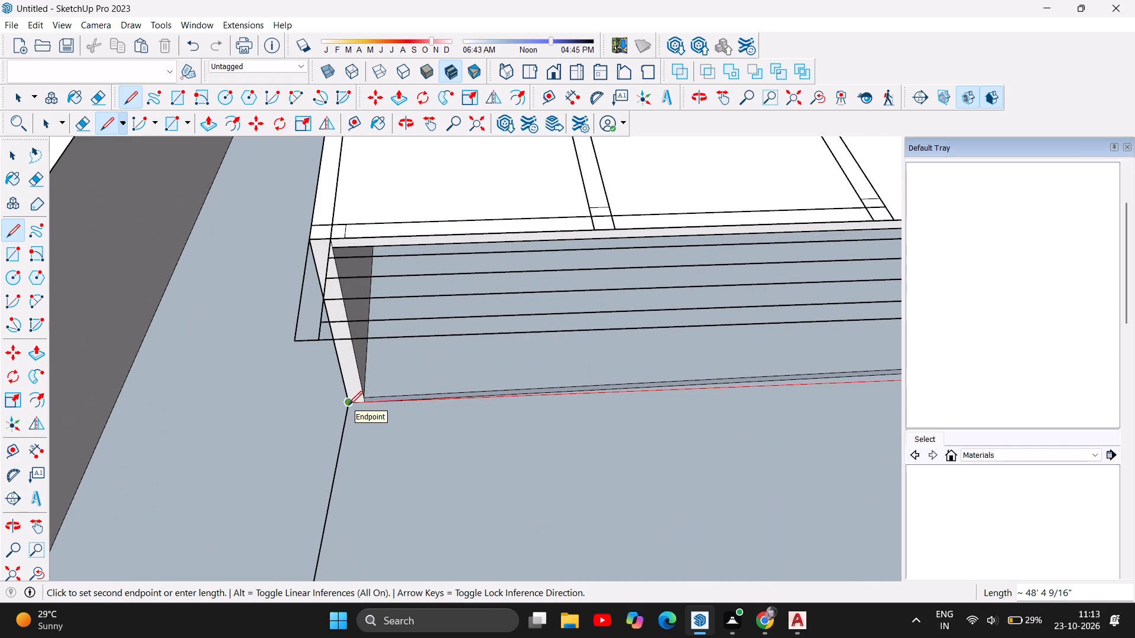
click(349, 405)
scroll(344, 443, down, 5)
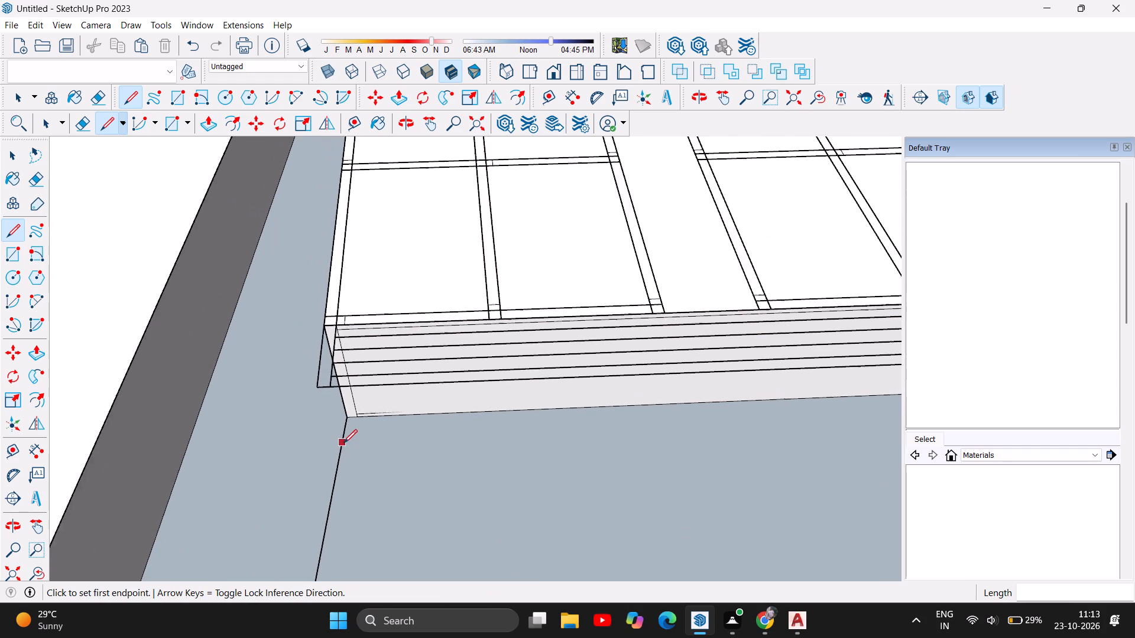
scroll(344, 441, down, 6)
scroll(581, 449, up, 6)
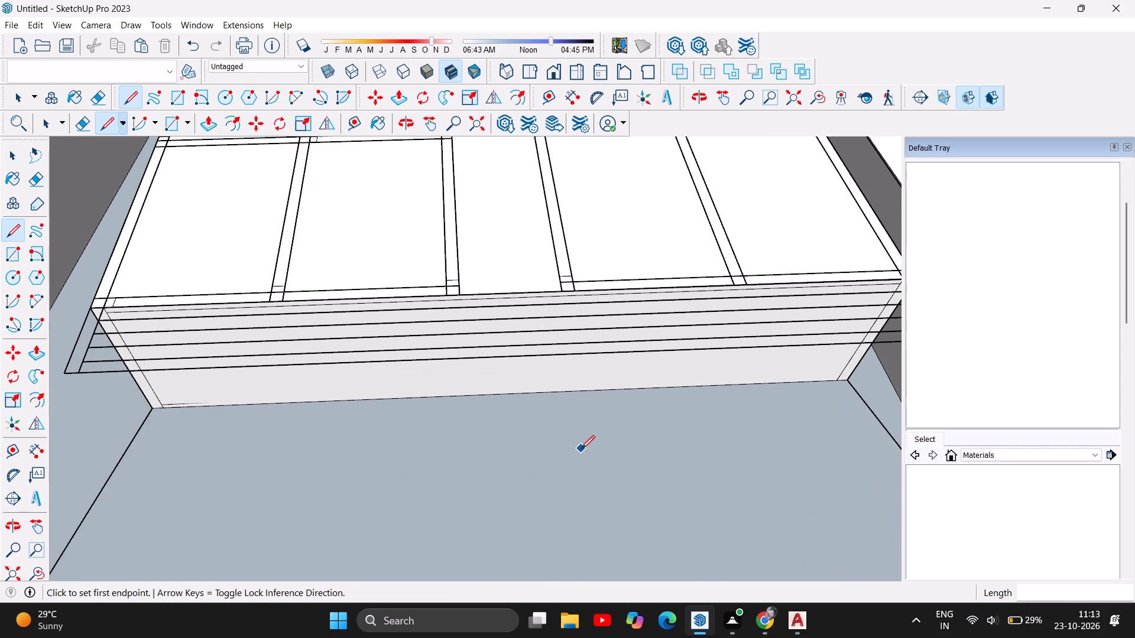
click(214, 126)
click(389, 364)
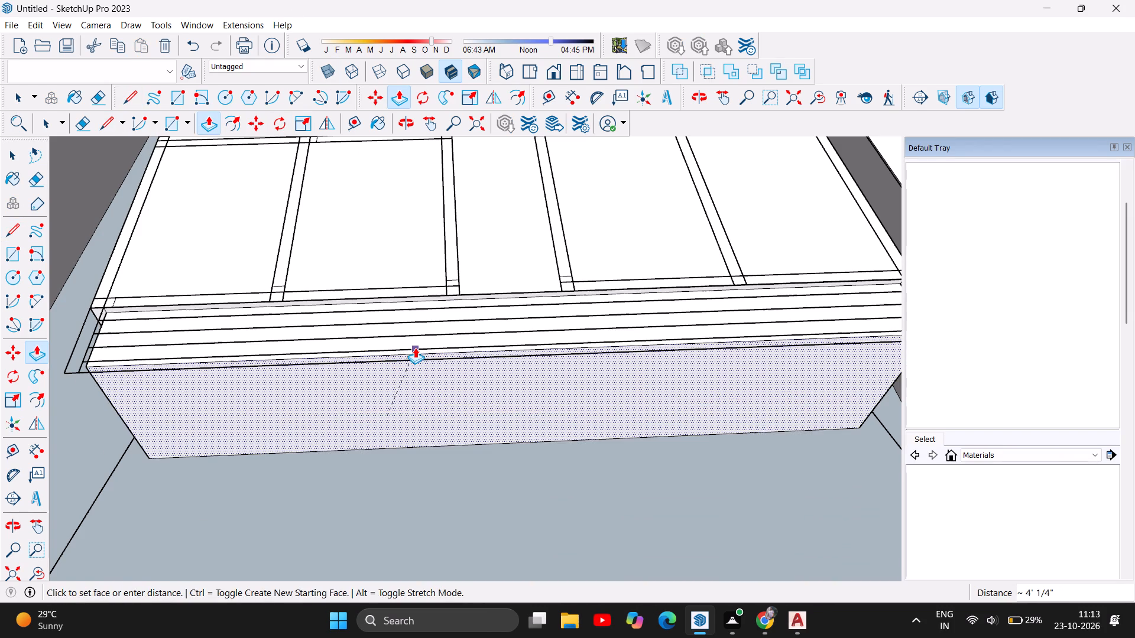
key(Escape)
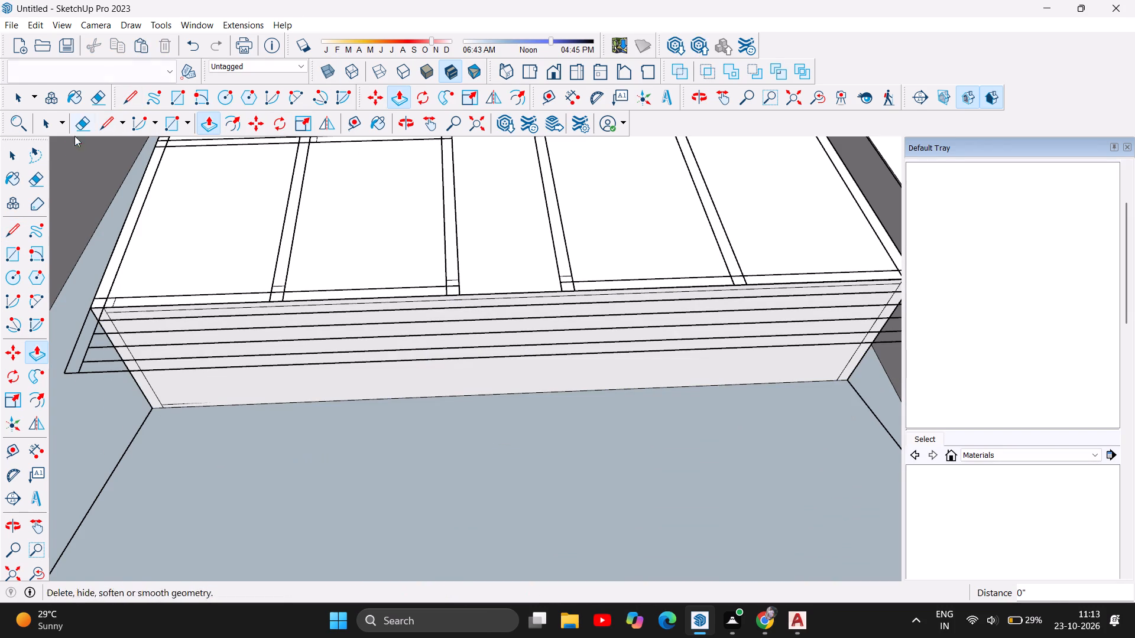
Delete the inner face filling the front opening of the base beneath the steps.
click(21, 100)
click(381, 388)
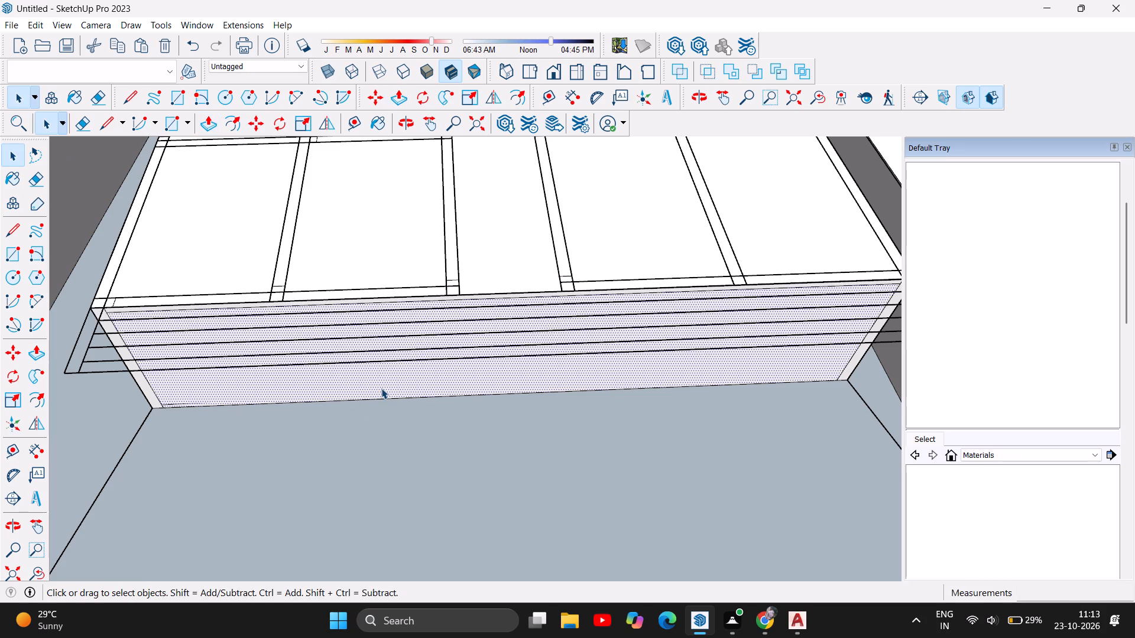
key(Delete)
Push/pull the ground face in front of the base by about 3".
scroll(306, 421, down, 5)
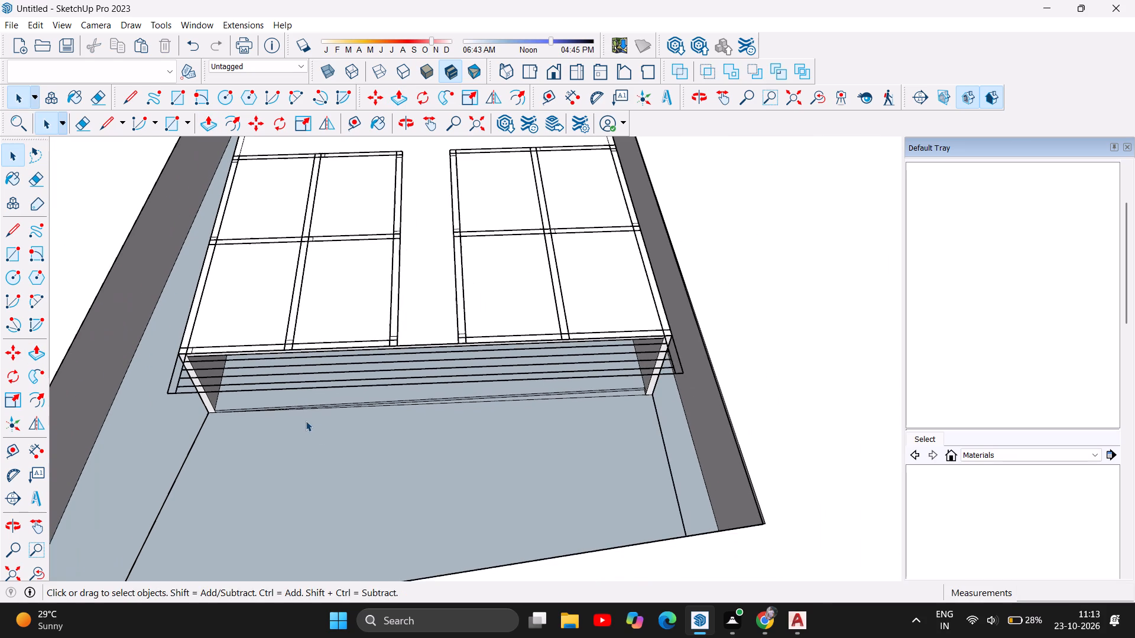
scroll(521, 517, up, 5)
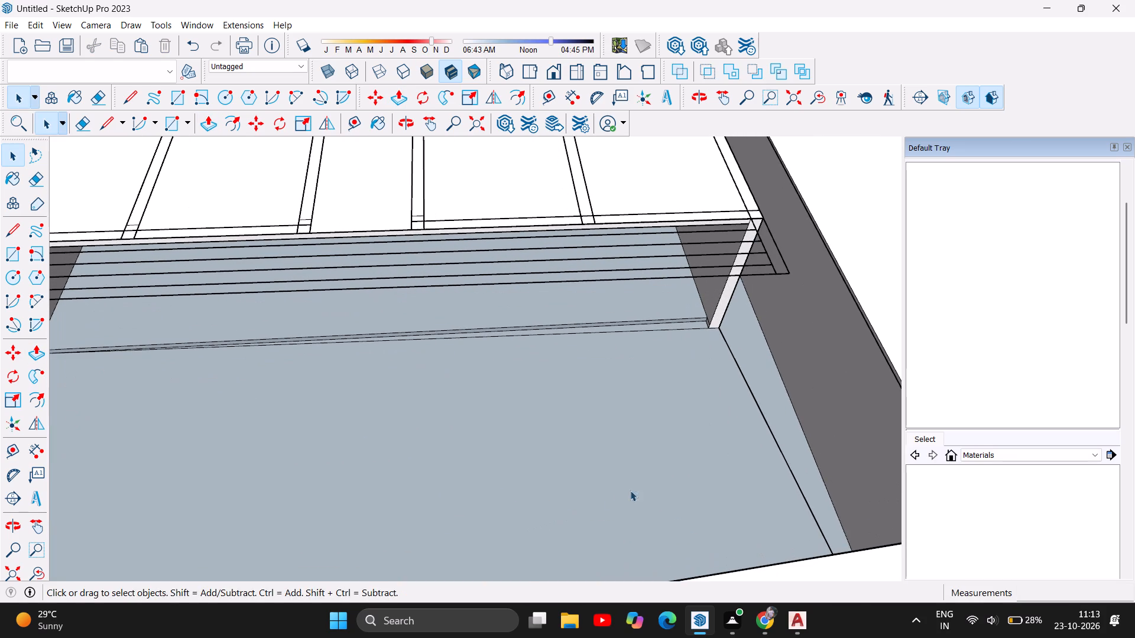
click(399, 116)
drag(401, 315, 439, 396)
scroll(527, 323, down, 4)
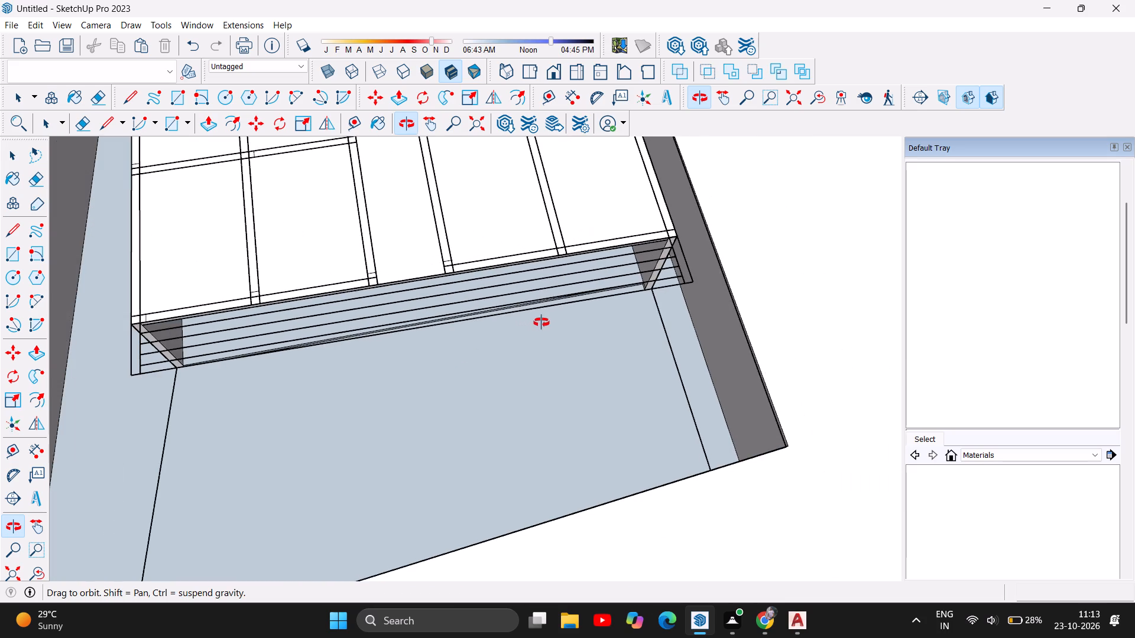
drag(484, 396, 51, 263)
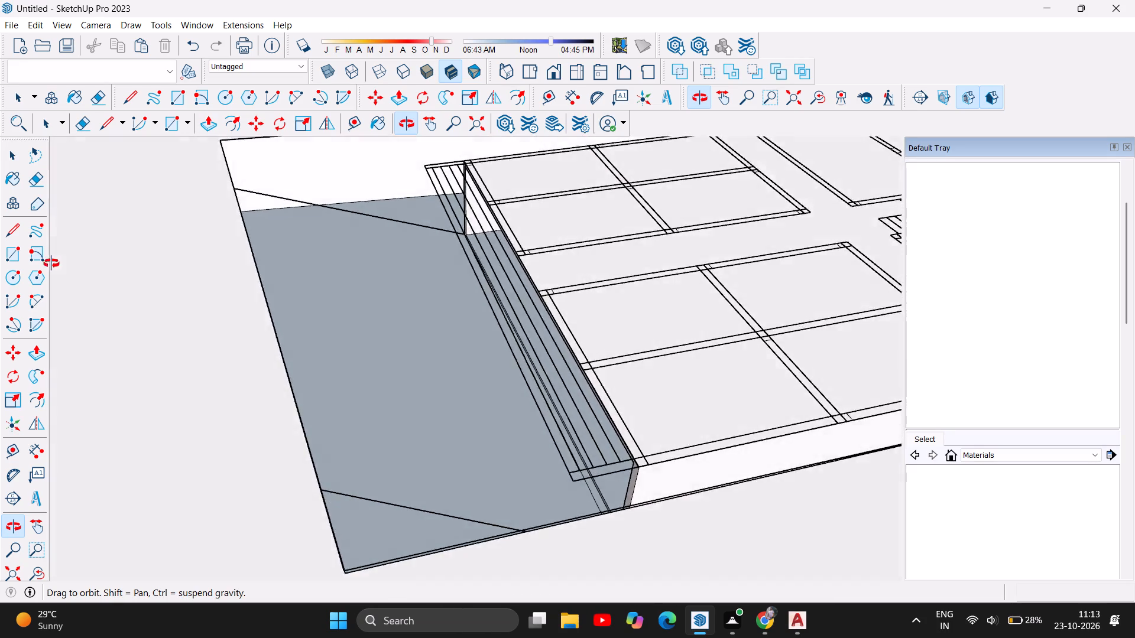
drag(51, 263, 0, 208)
drag(476, 388, 254, 396)
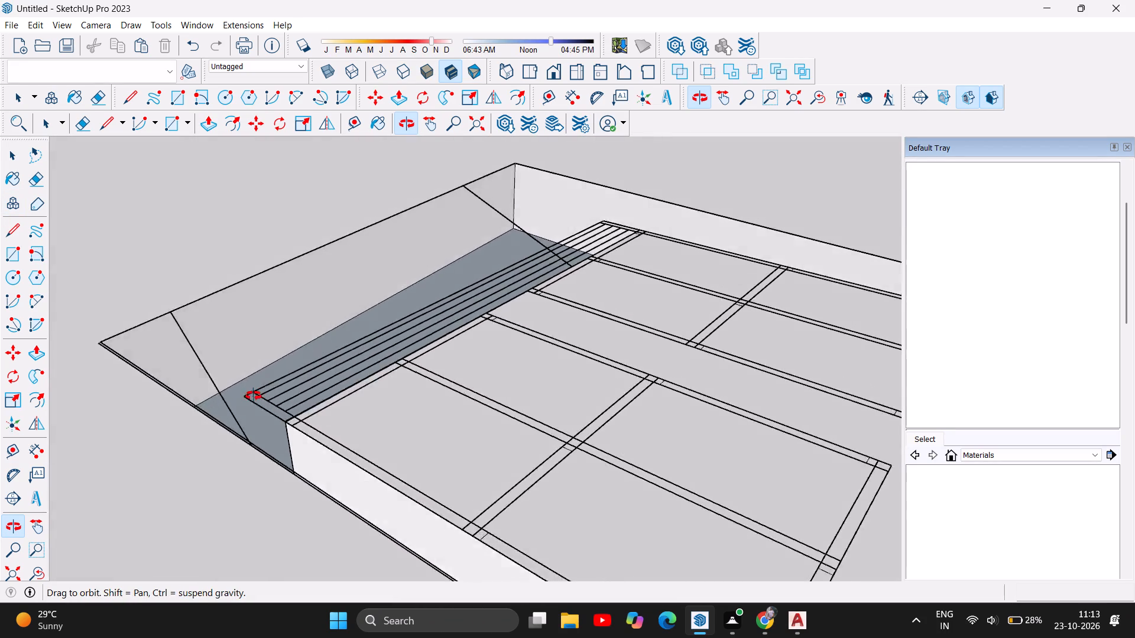
drag(254, 396, 485, 426)
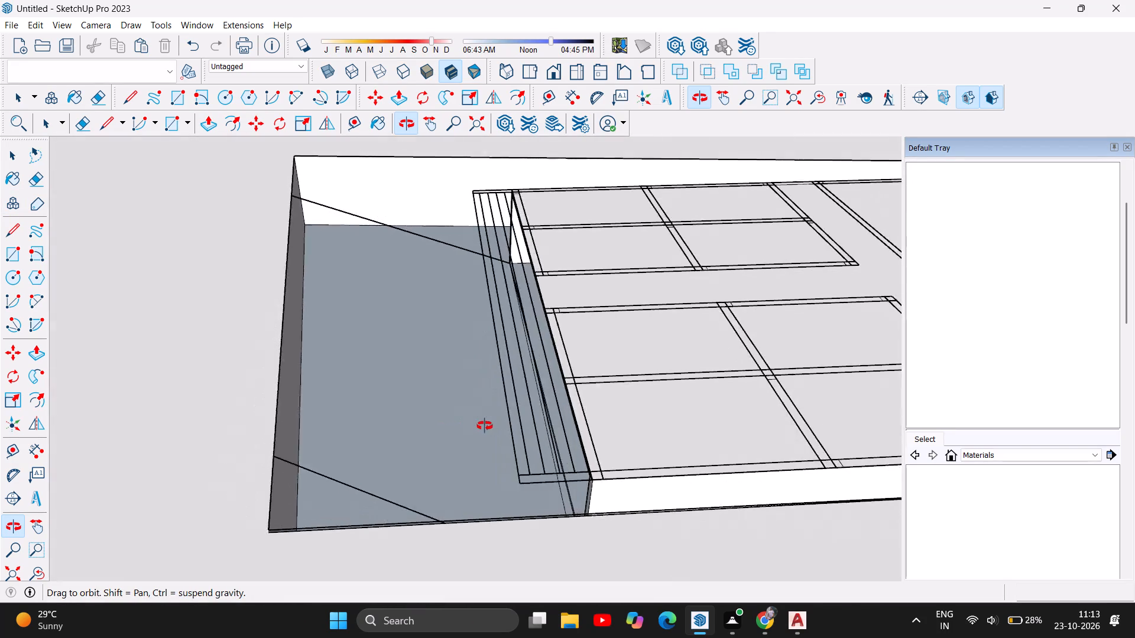
drag(485, 426, 514, 426)
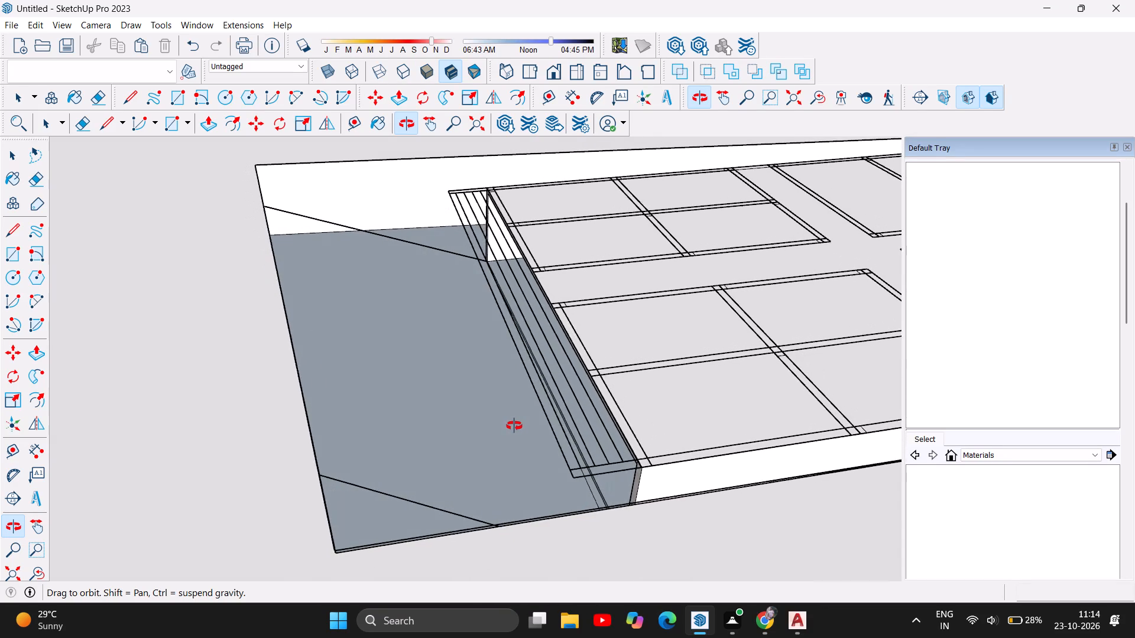
drag(514, 426, 509, 425)
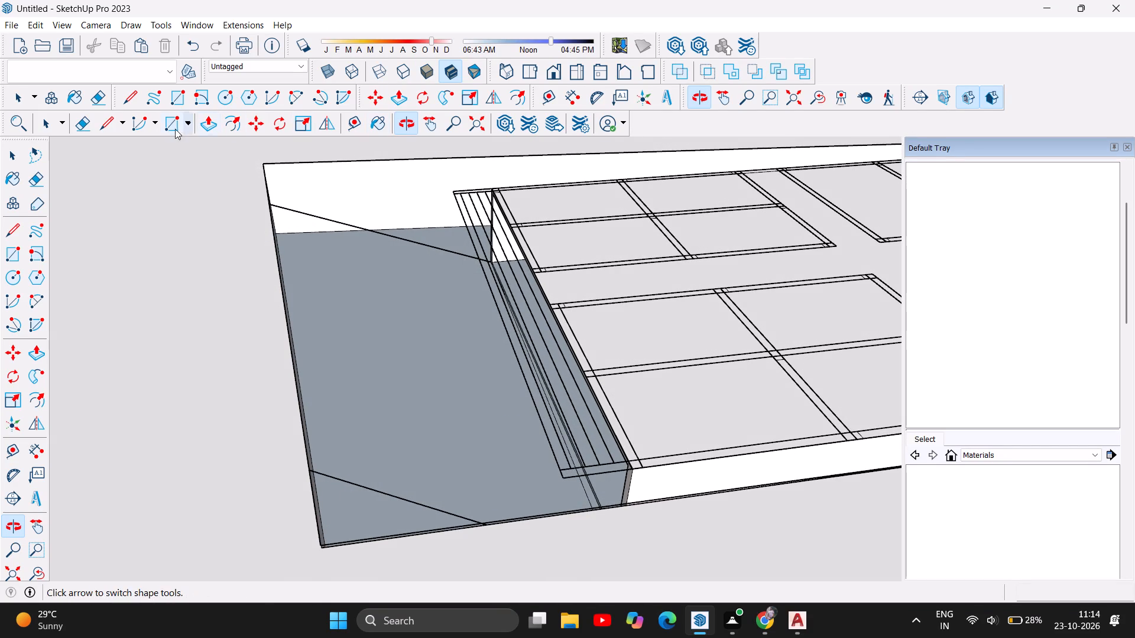
click(208, 121)
click(379, 353)
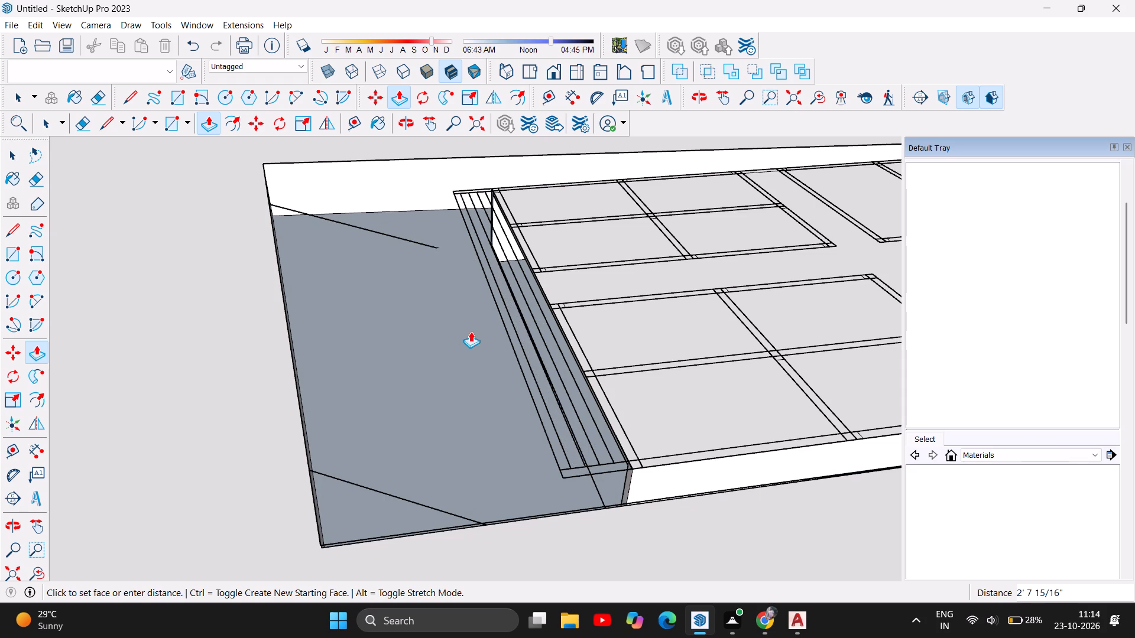
click(449, 353)
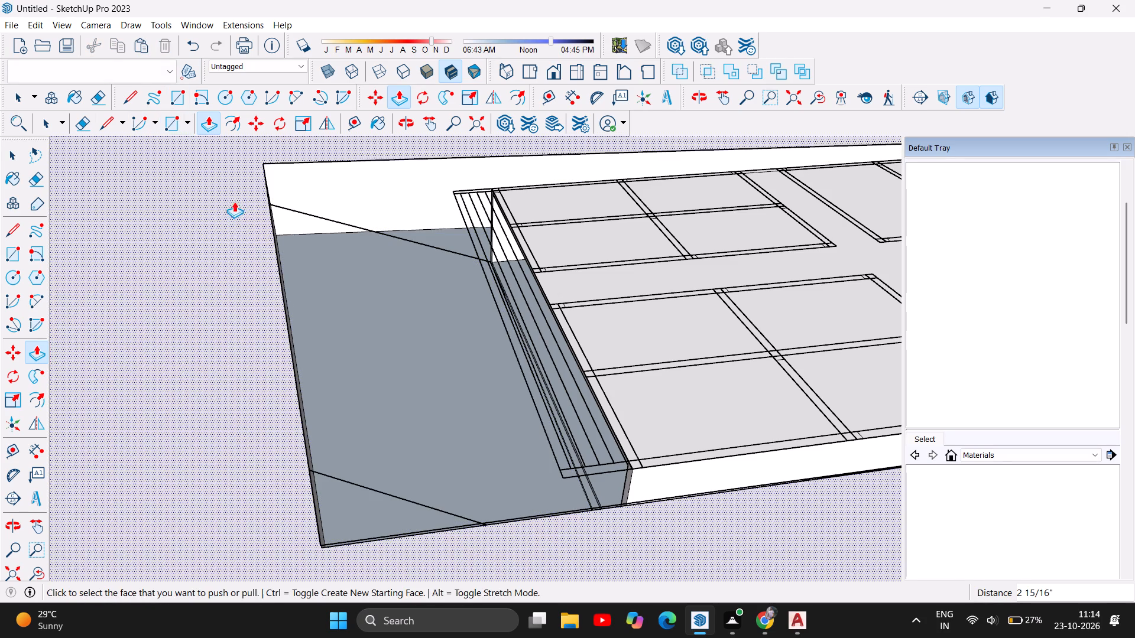
Draw a line about 45' long along the plot's front edge between the ends of the two side lines.
scroll(463, 409, up, 4)
scroll(195, 500, up, 3)
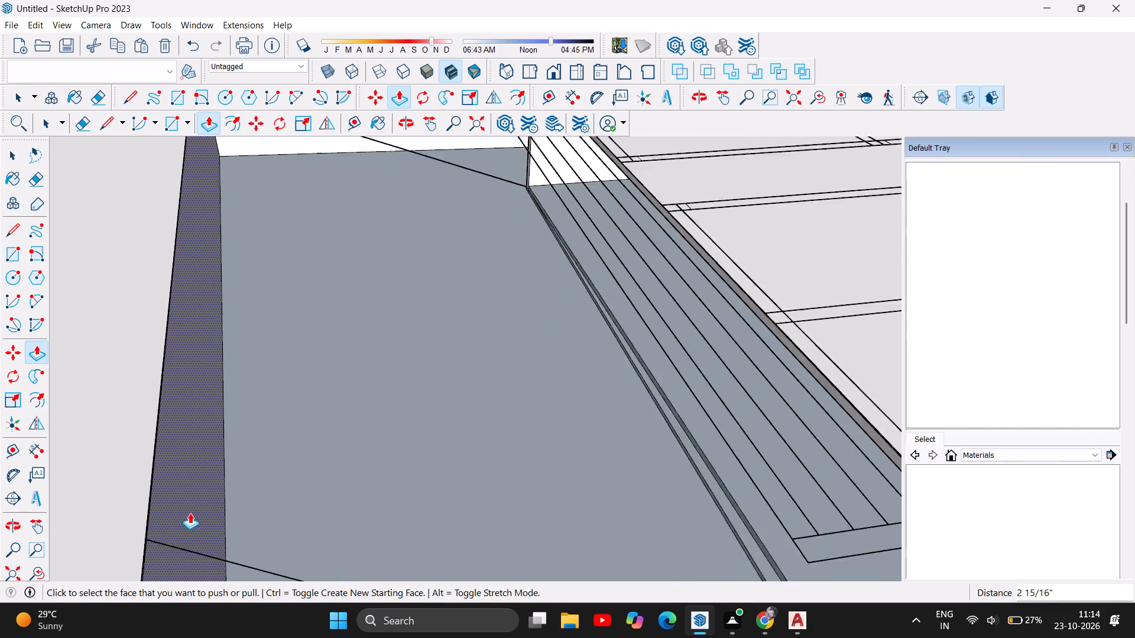
scroll(190, 513, up, 8)
scroll(140, 506, down, 6)
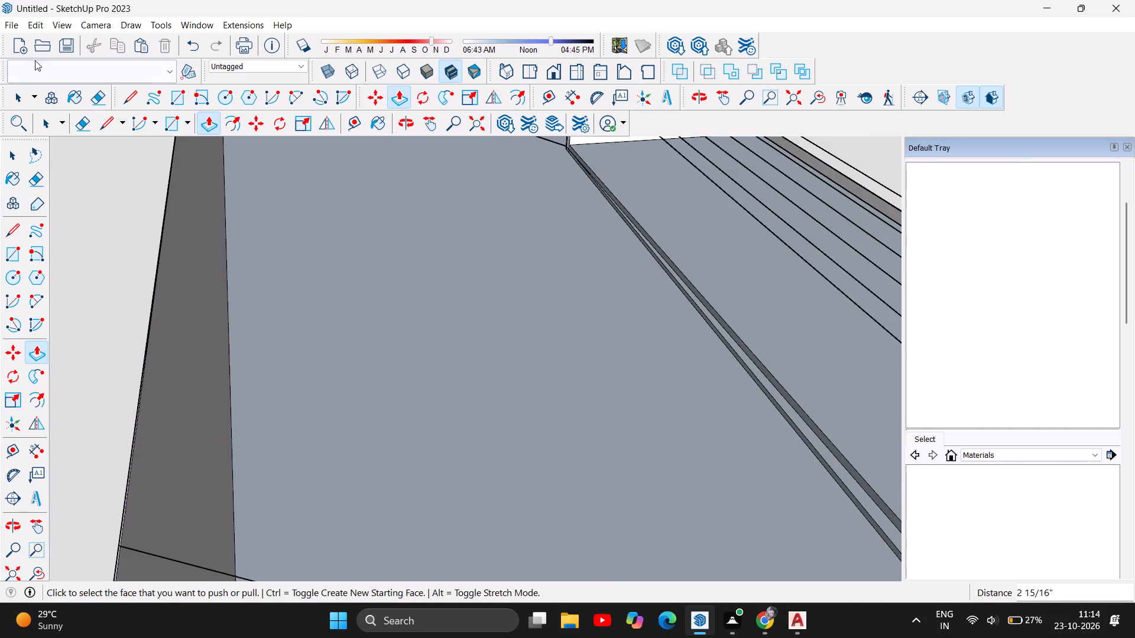
click(15, 237)
scroll(330, 410, down, 4)
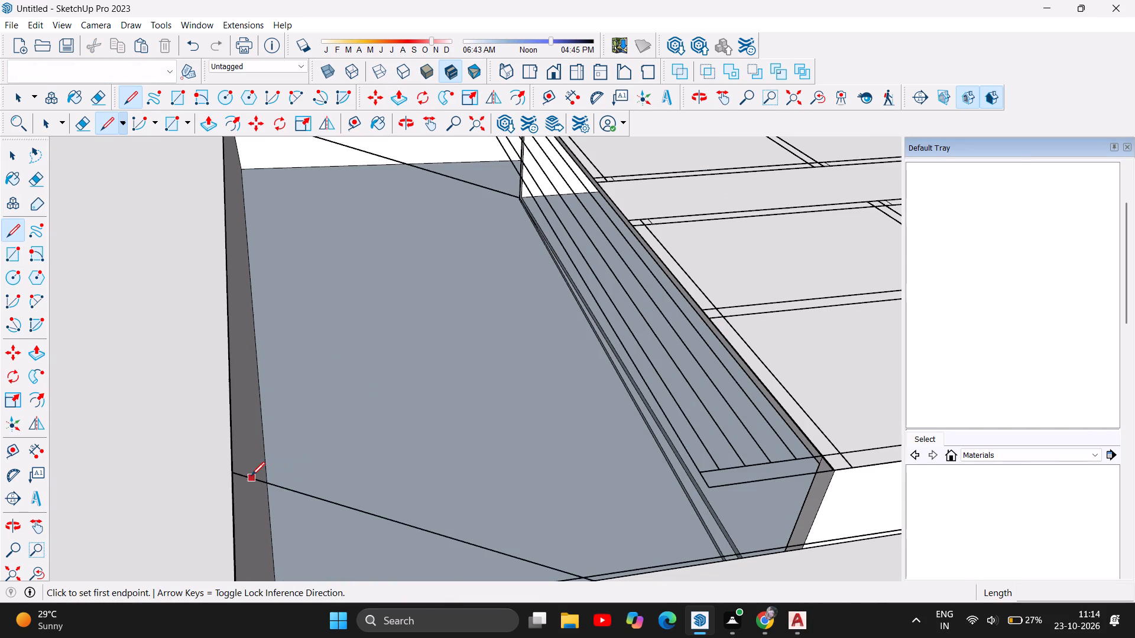
click(231, 474)
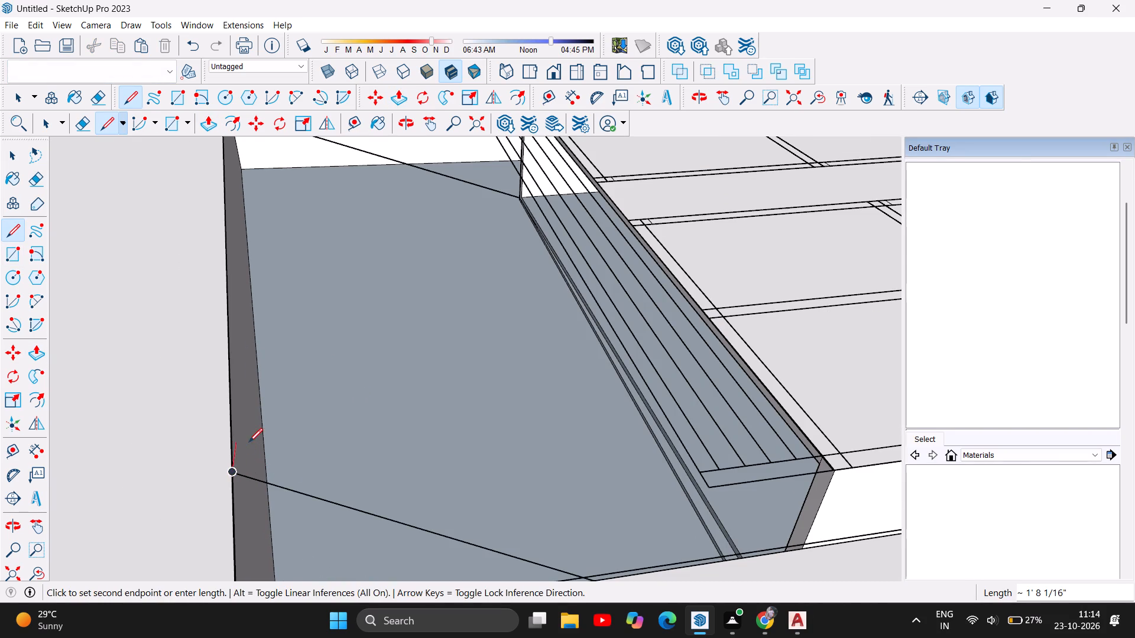
scroll(253, 440, down, 6)
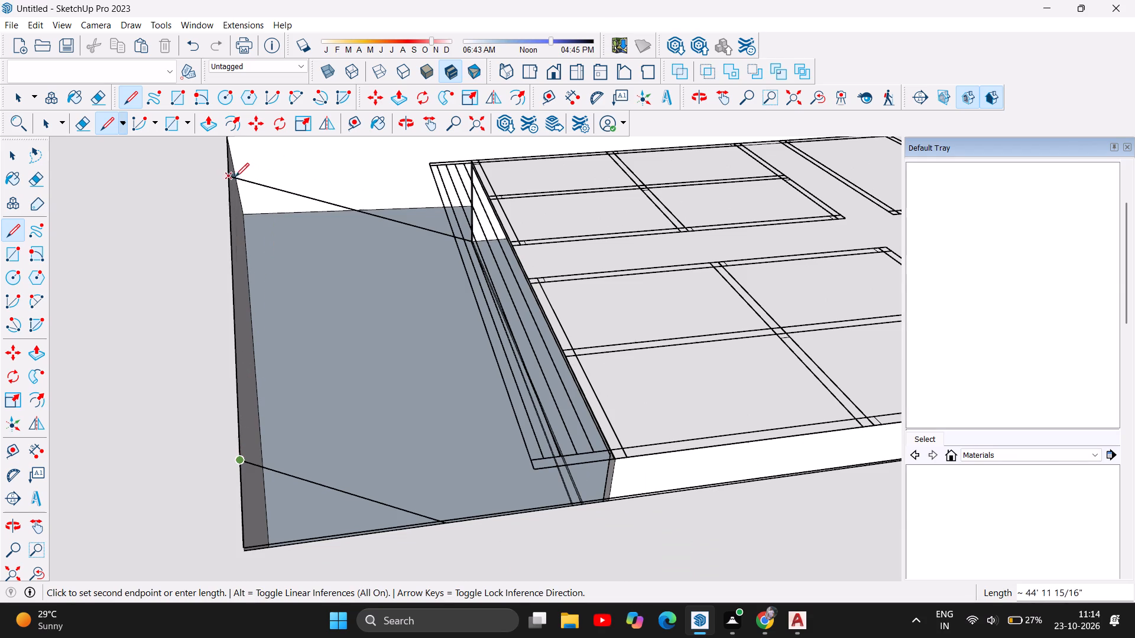
click(232, 177)
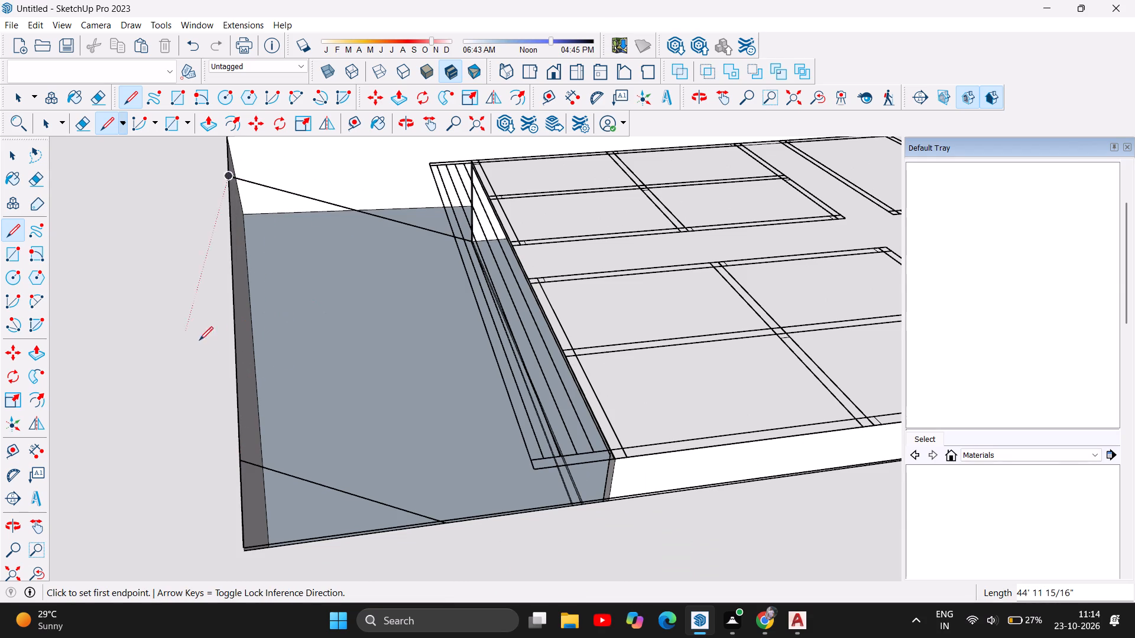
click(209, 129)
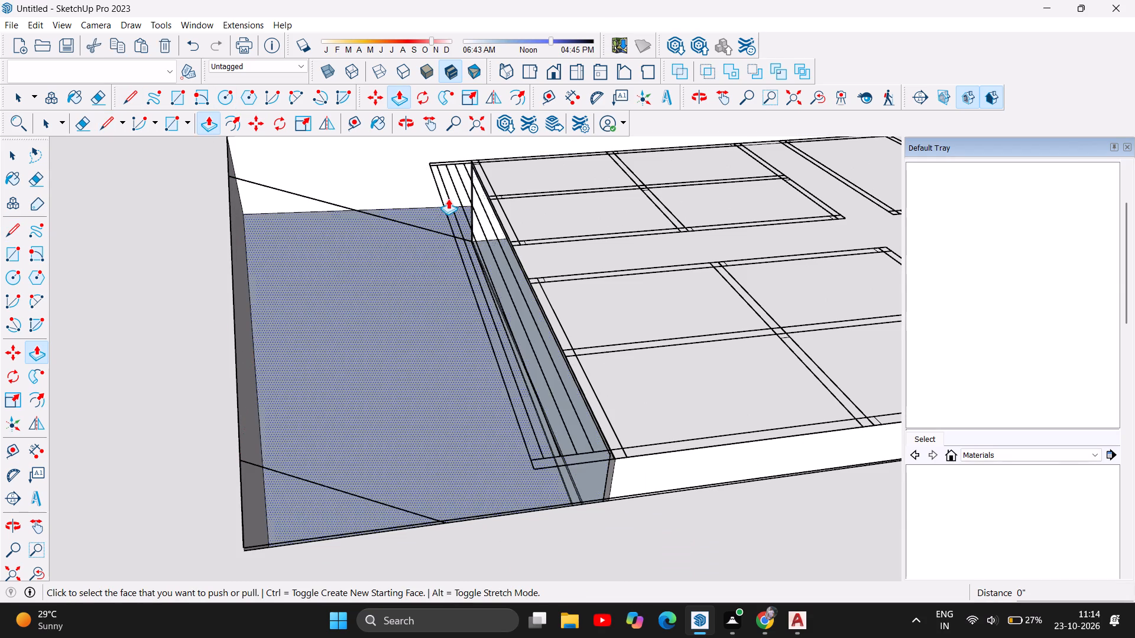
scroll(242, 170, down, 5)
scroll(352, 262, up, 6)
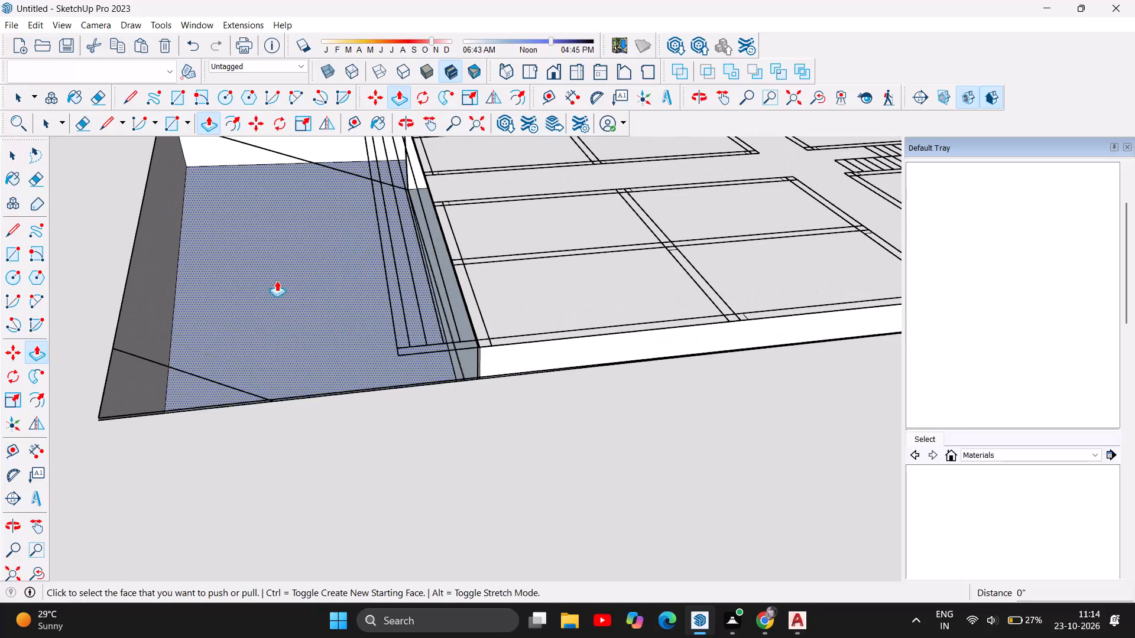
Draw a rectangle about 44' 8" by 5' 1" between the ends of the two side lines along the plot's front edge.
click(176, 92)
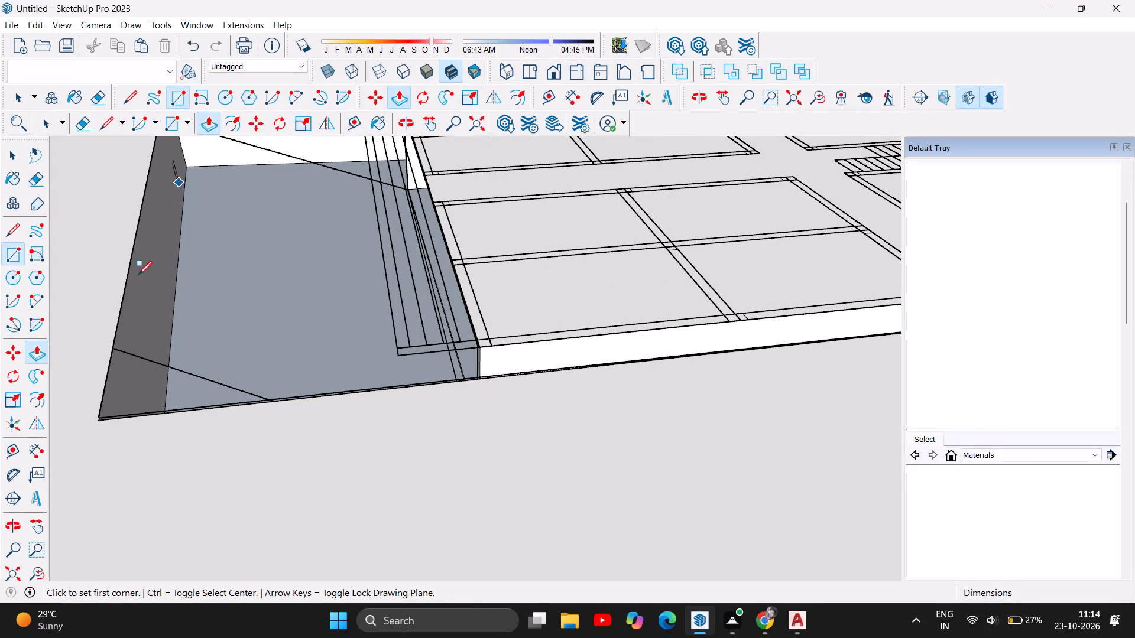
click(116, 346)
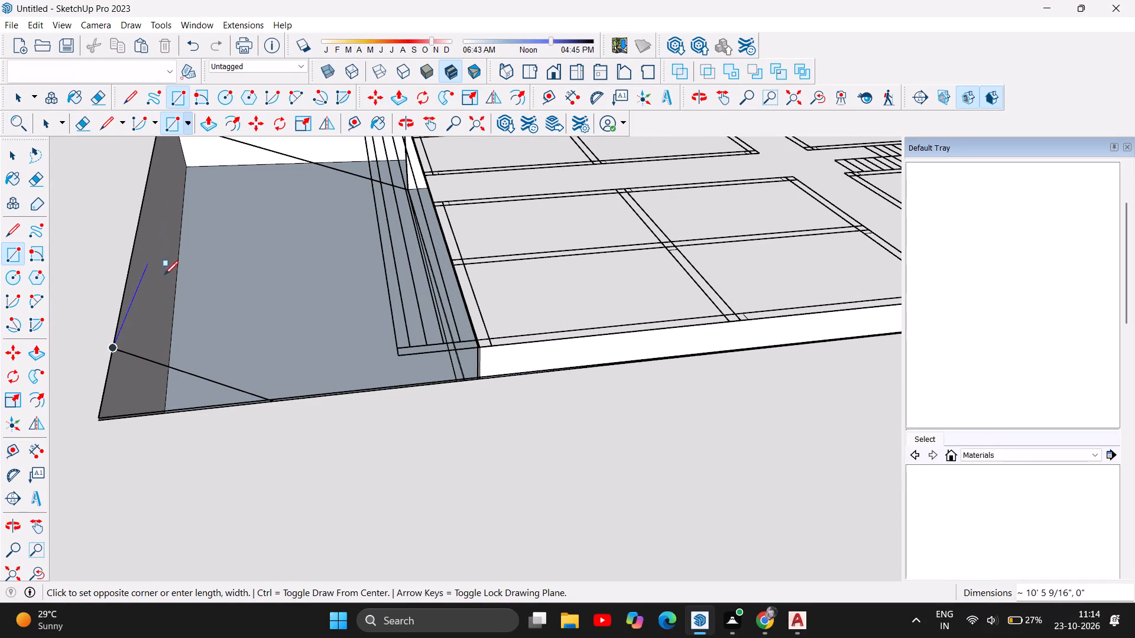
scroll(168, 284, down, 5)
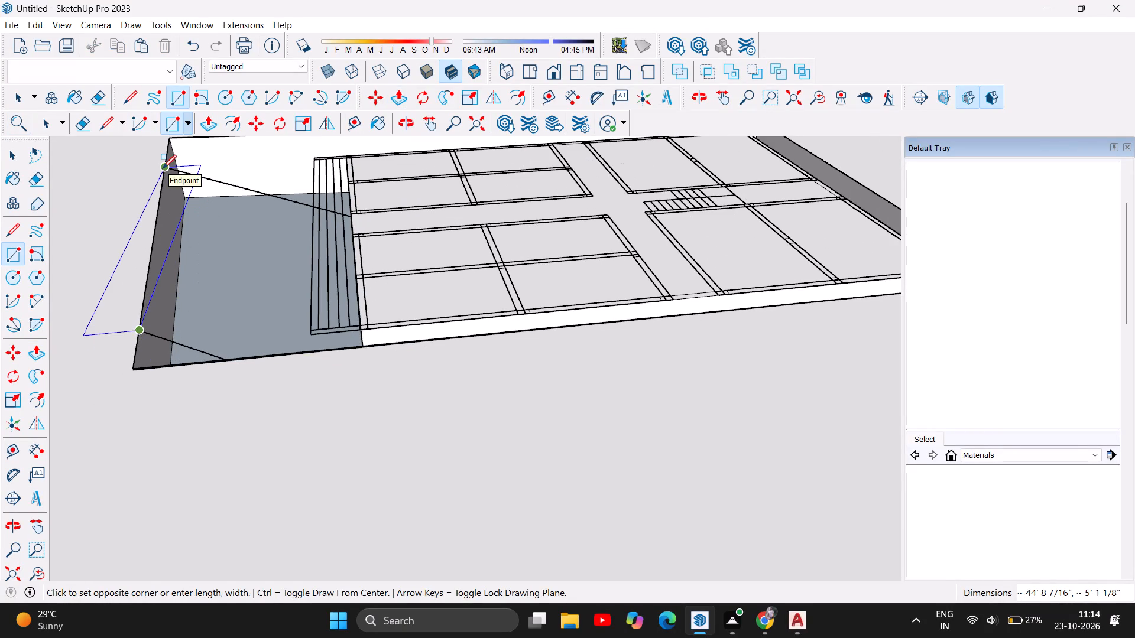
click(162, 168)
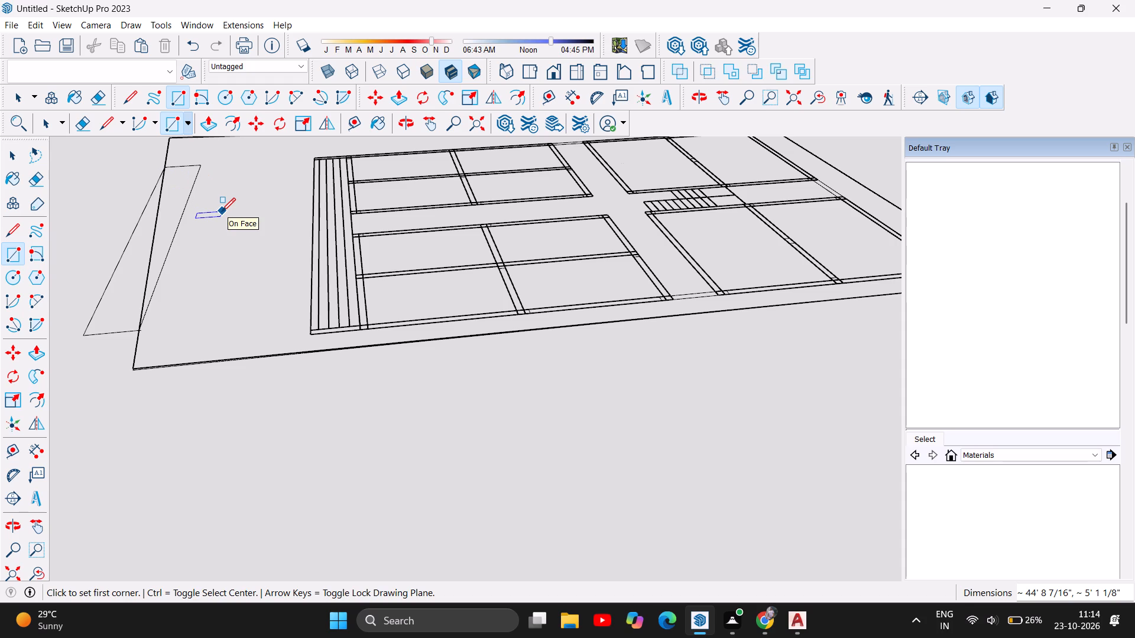
Undo the rectangle and the front area's side lines drawn between the base and the plot's front edge.
key(ctrl+z)
key(ctrl+z)
key(ctrl+z)
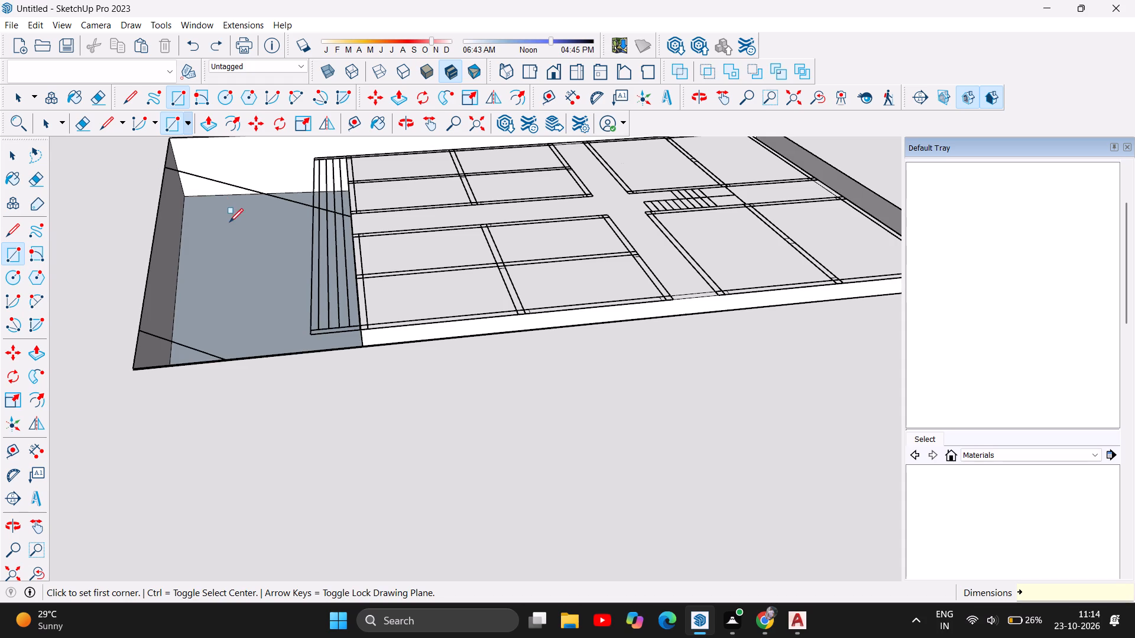
key(ctrl+z)
key(ctrl+z)
key(ctrl+z)
key(ctrl+z)
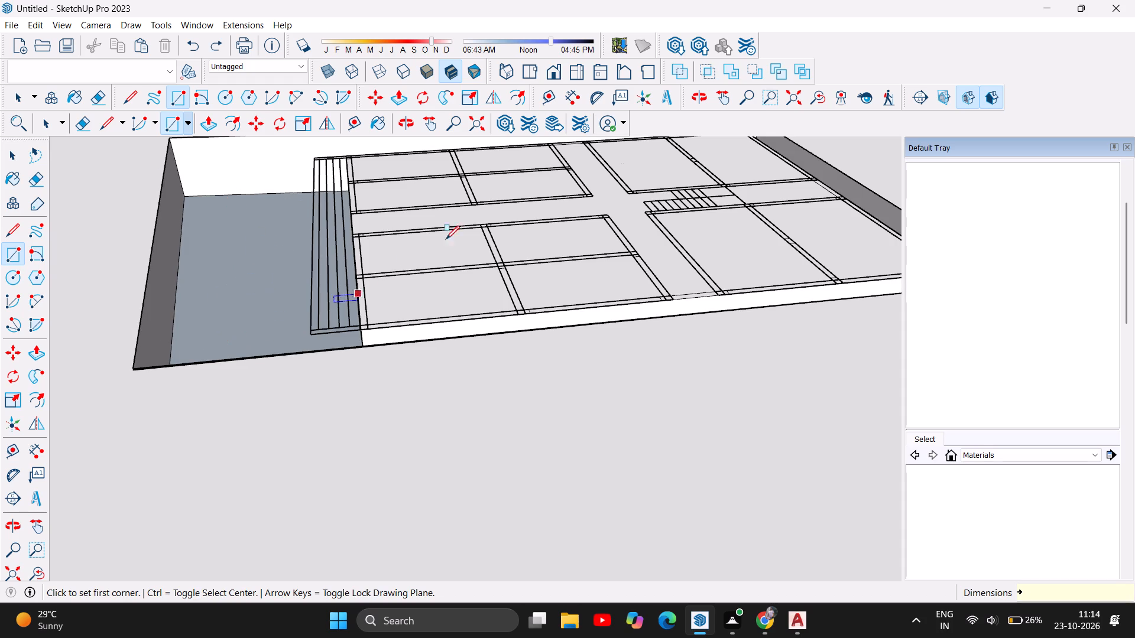
Examine the base, the open front beneath the steps and the raised corner column from several angles.
click(411, 128)
drag(179, 344, 630, 422)
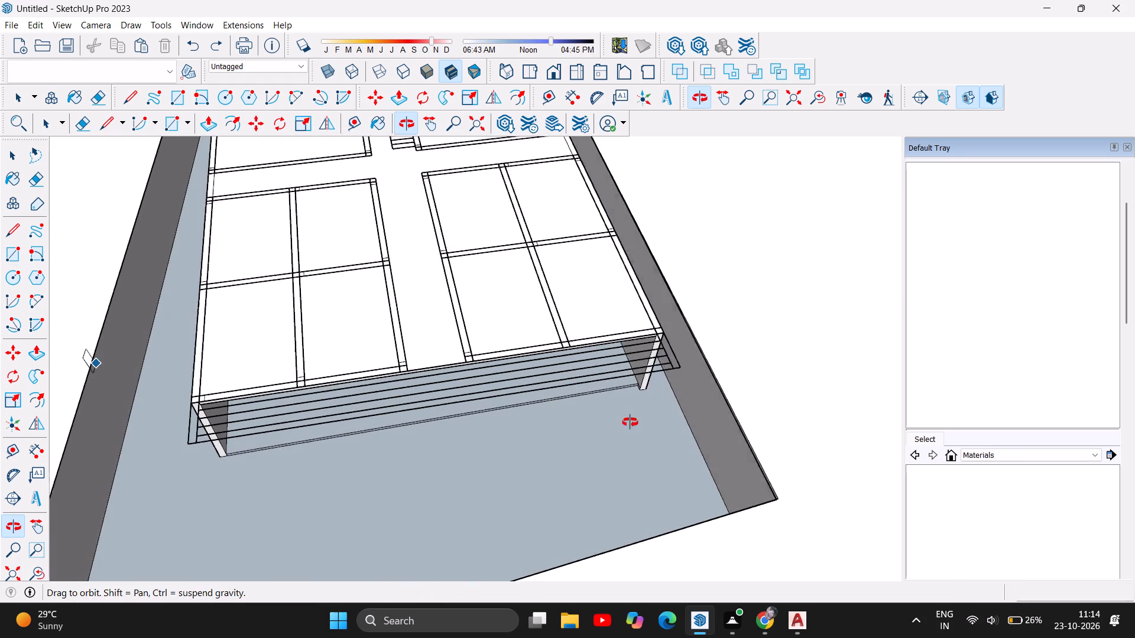
drag(630, 422, 644, 415)
scroll(315, 395, down, 11)
scroll(358, 362, up, 7)
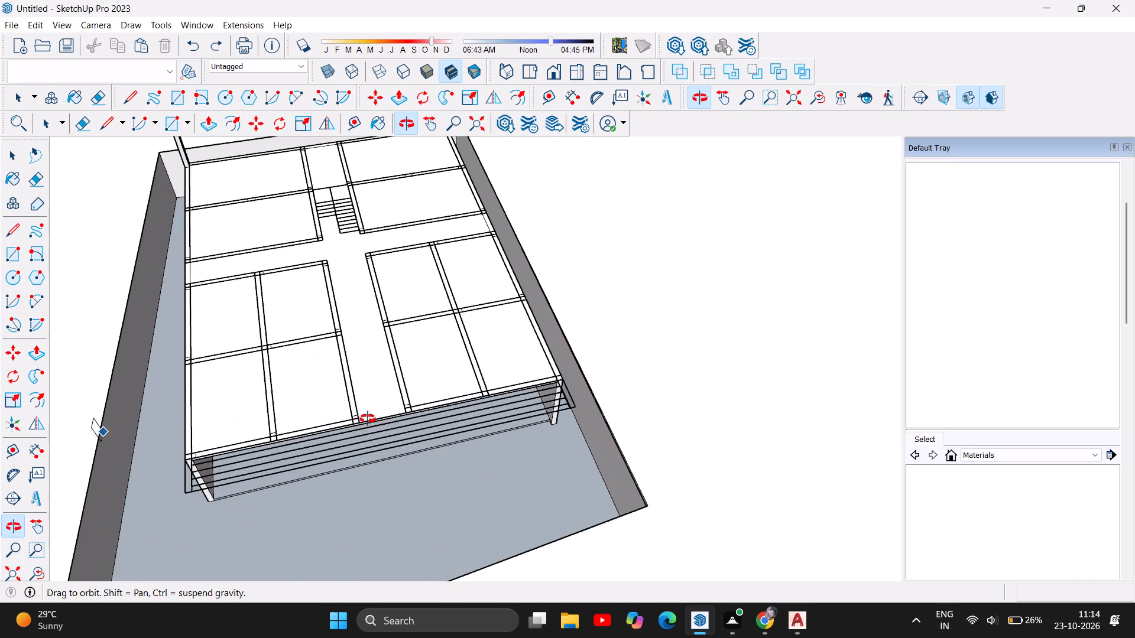
scroll(370, 431, up, 2)
drag(396, 477, 362, 311)
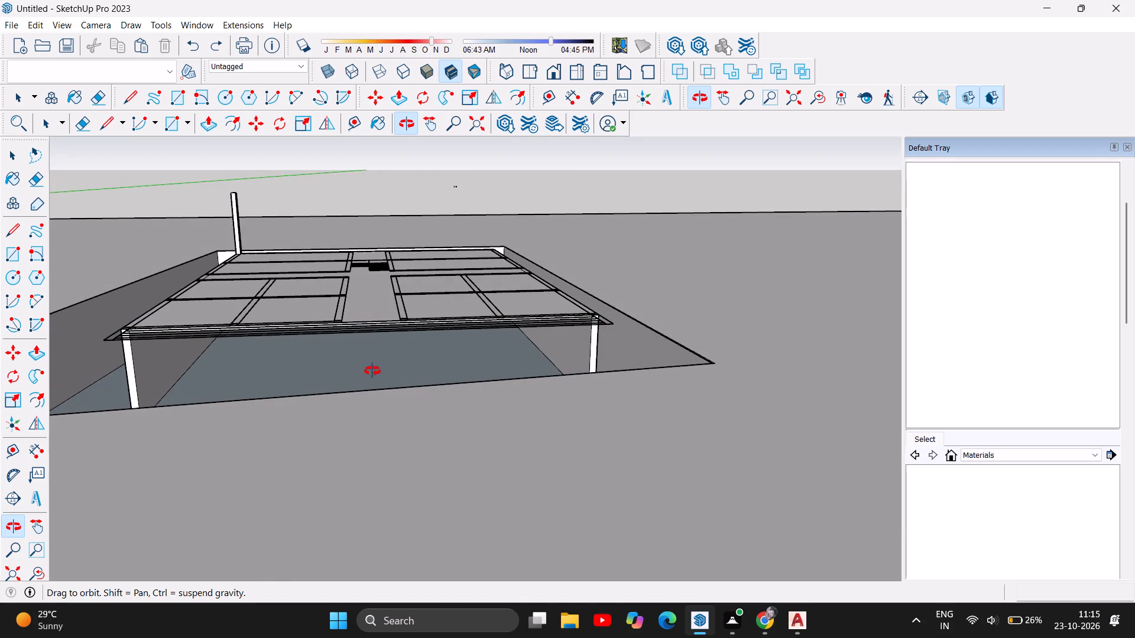
drag(373, 375, 392, 508)
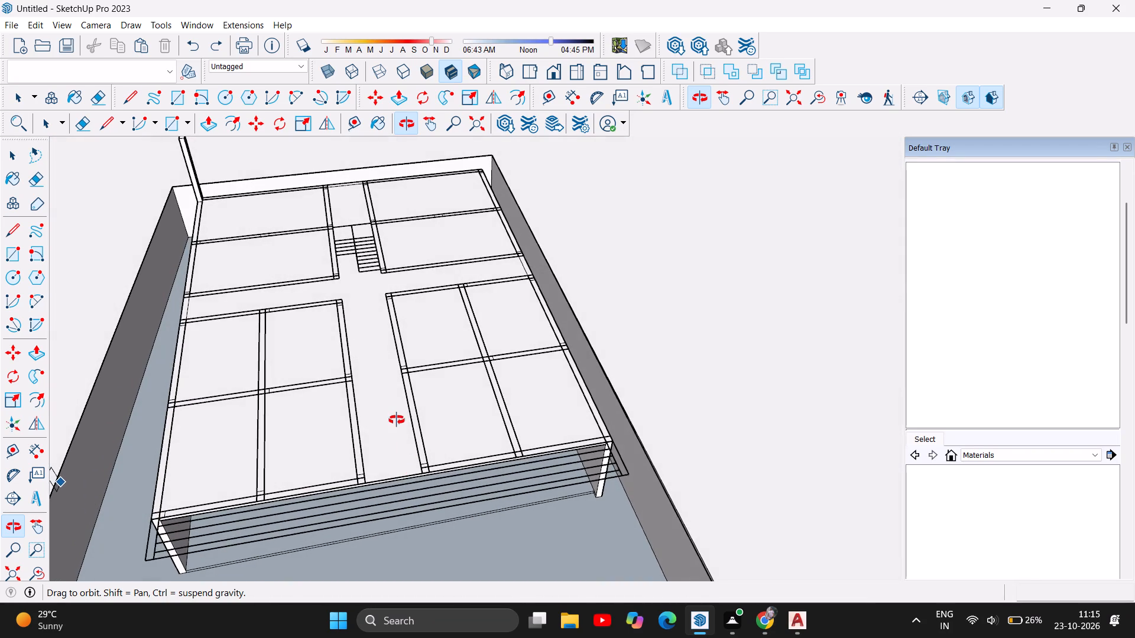
scroll(397, 420, up, 3)
scroll(340, 338, down, 5)
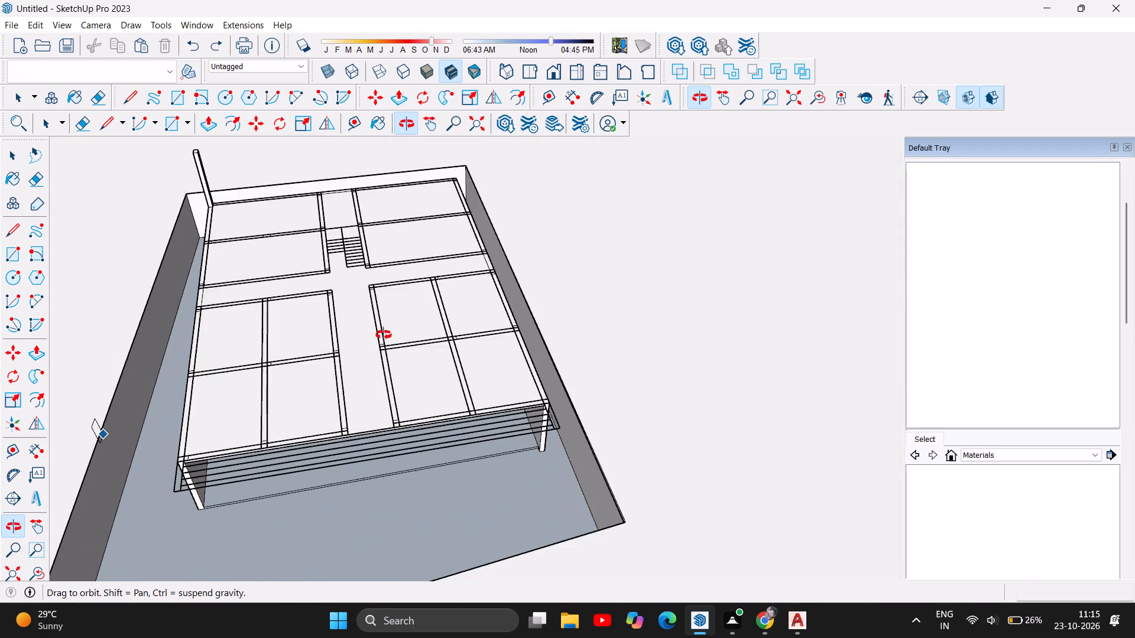
scroll(384, 335, down, 6)
scroll(299, 479, up, 1)
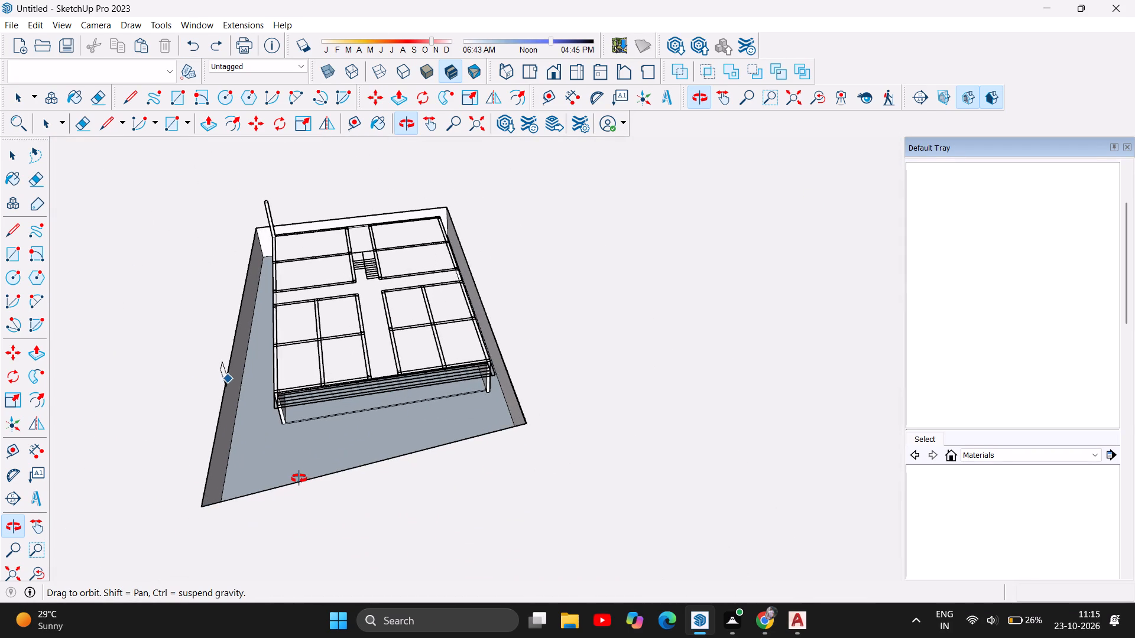
scroll(299, 479, up, 5)
drag(361, 458, 545, 516)
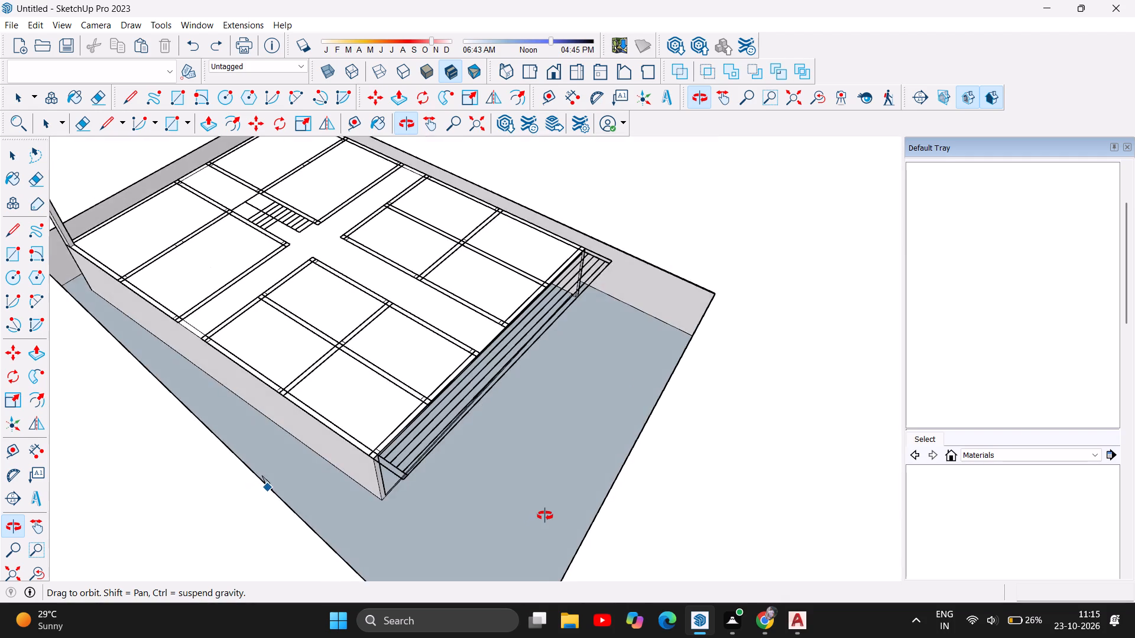
drag(545, 516, 341, 415)
drag(427, 320, 405, 444)
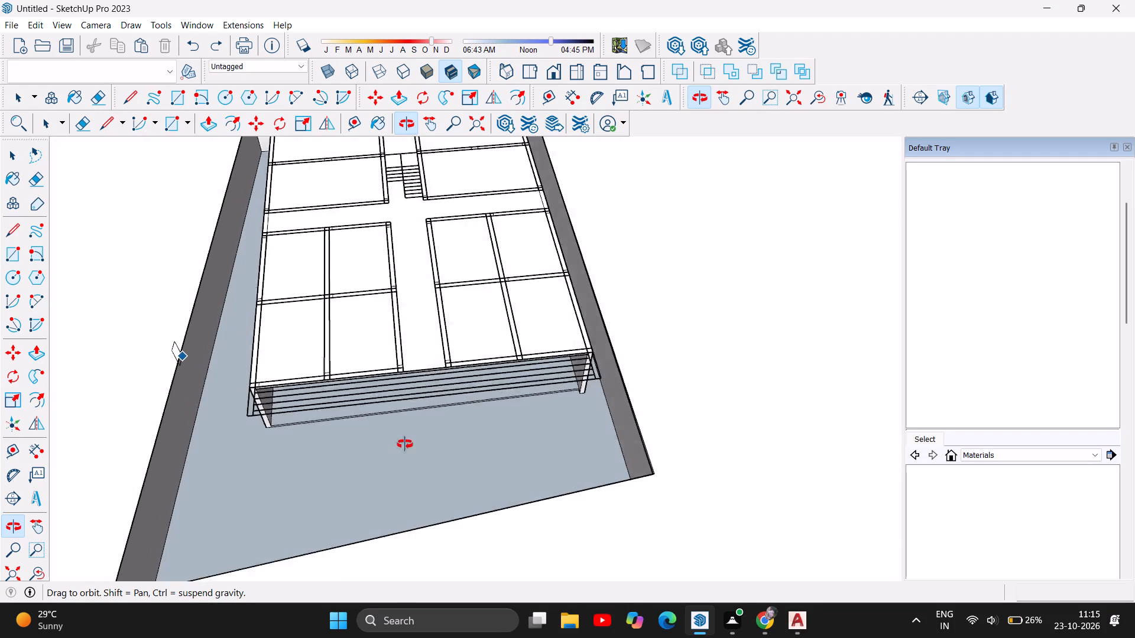
drag(405, 444, 397, 461)
scroll(393, 456, down, 6)
scroll(371, 190, up, 2)
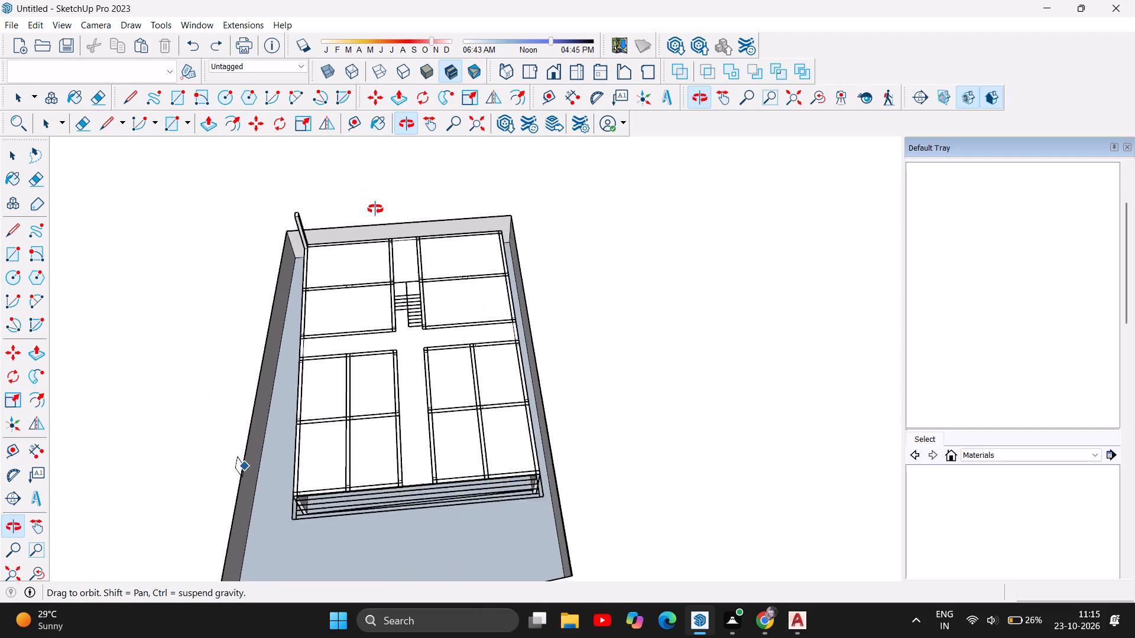
scroll(375, 209, up, 2)
scroll(297, 237, up, 4)
Undo the earlier edits back to before the column at the base's back corner was raised.
key(ctrl+z)
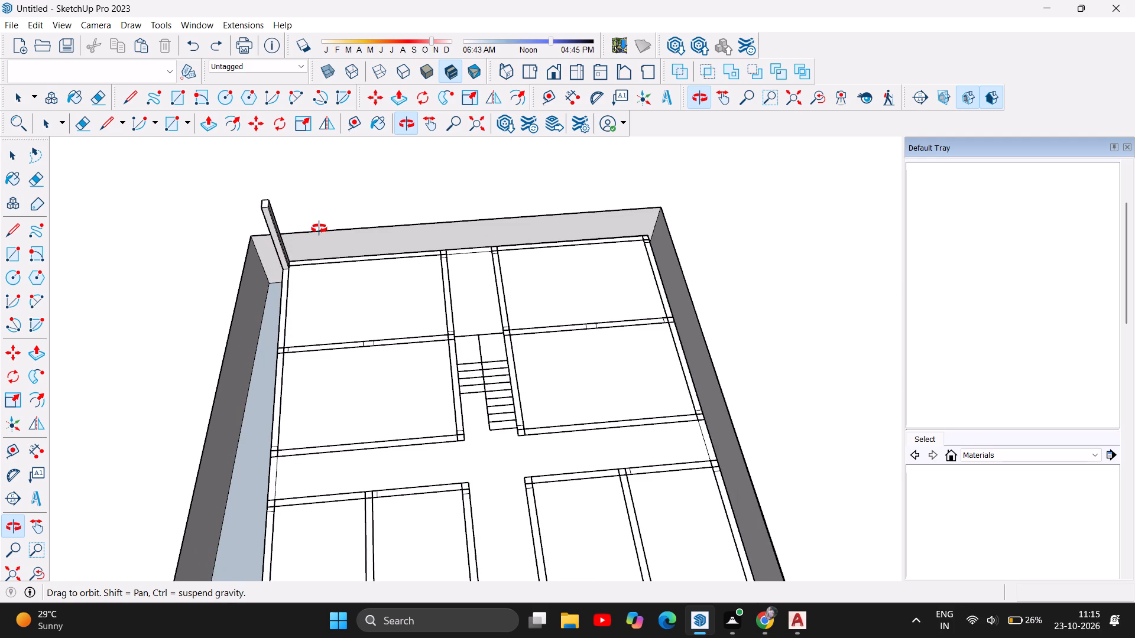
key(ctrl+z)
key(ctrl+z)
key(ctrl+z)
key(ctrl+z)
key(ctrl+z)
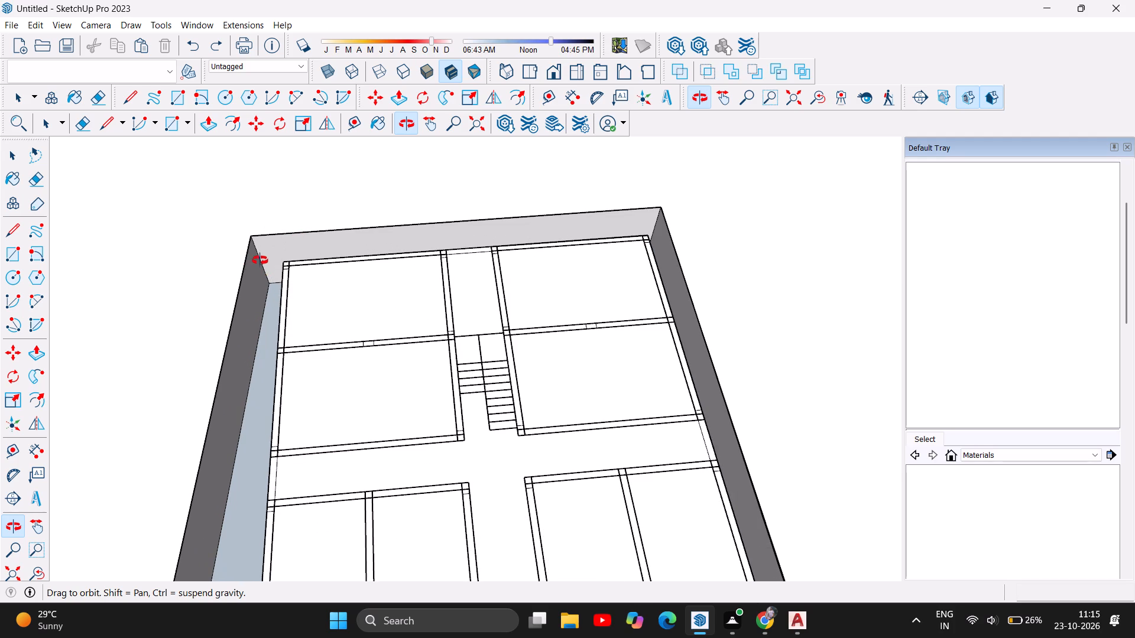
key(ctrl+z)
key(ctrl+z)
Push the column footprint at the wall corner beside the staircase 10' downward through the base.
scroll(330, 247, down, 9)
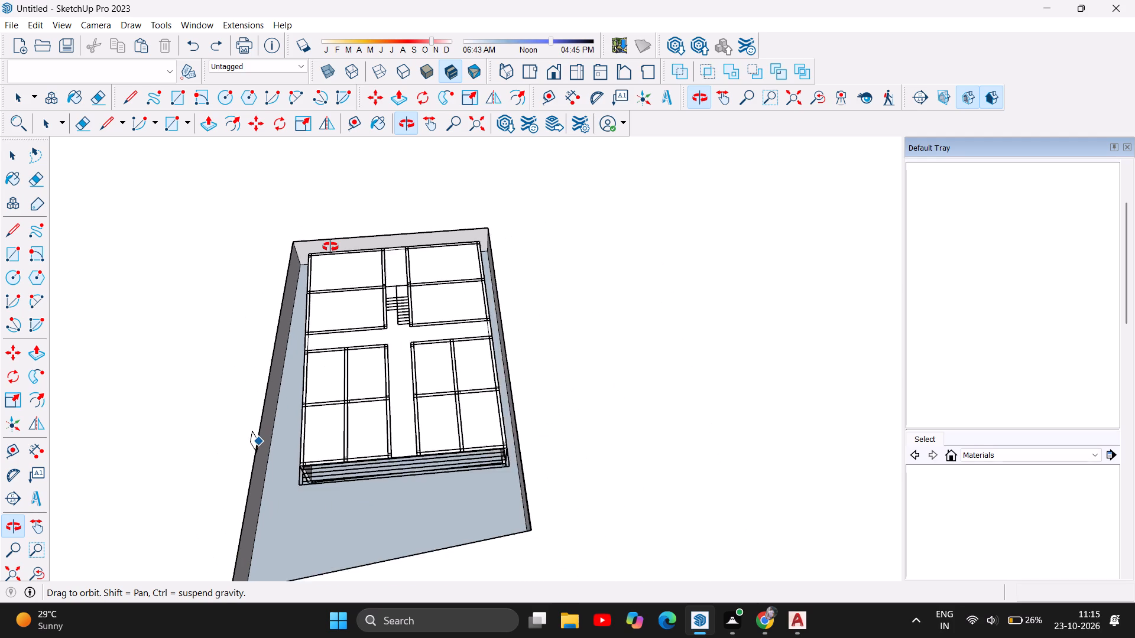
scroll(423, 477, up, 6)
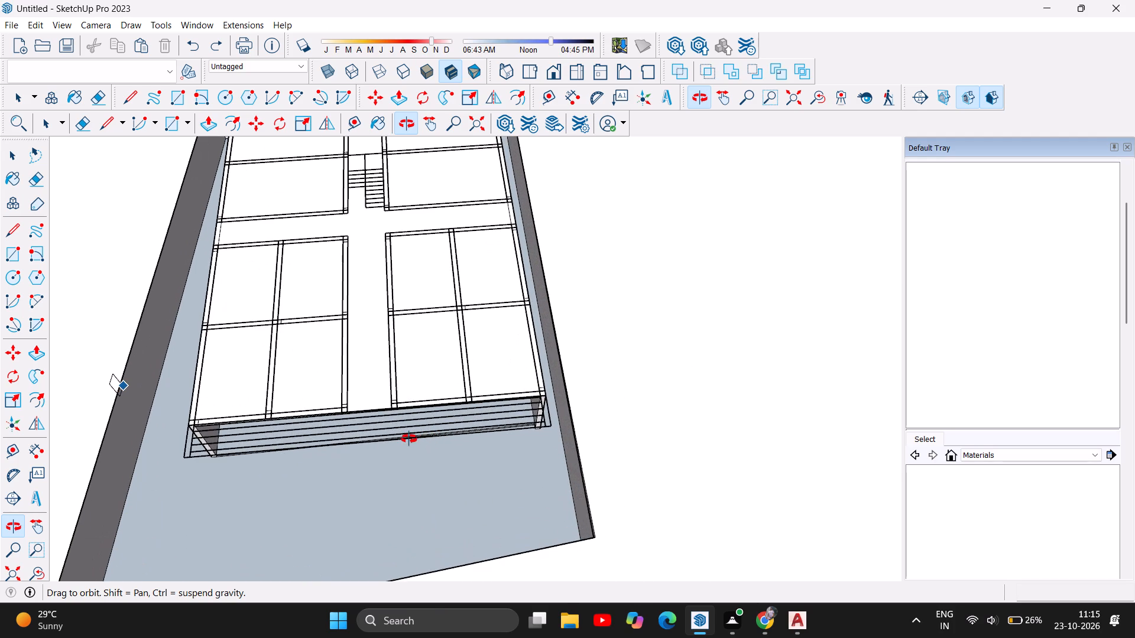
scroll(446, 473, down, 4)
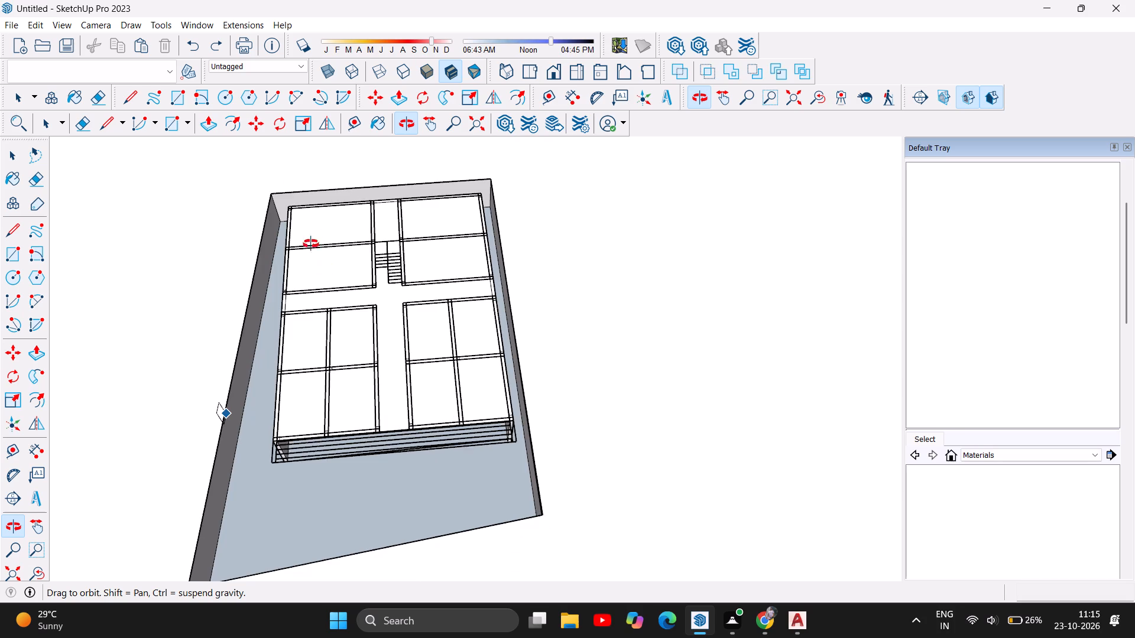
scroll(297, 172, up, 5)
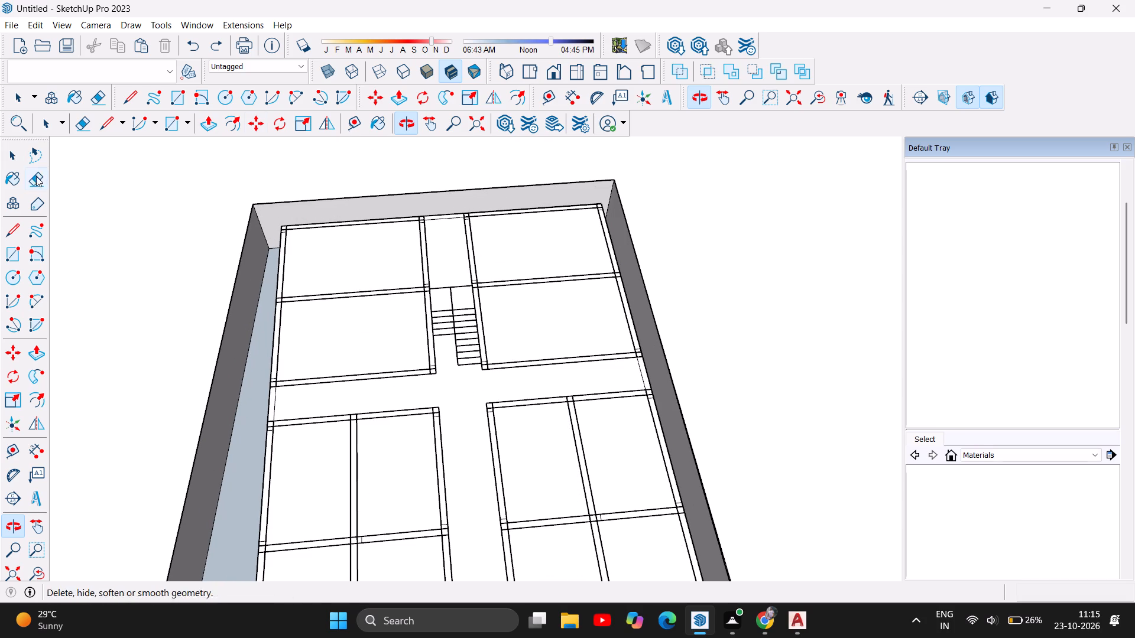
scroll(478, 427, up, 5)
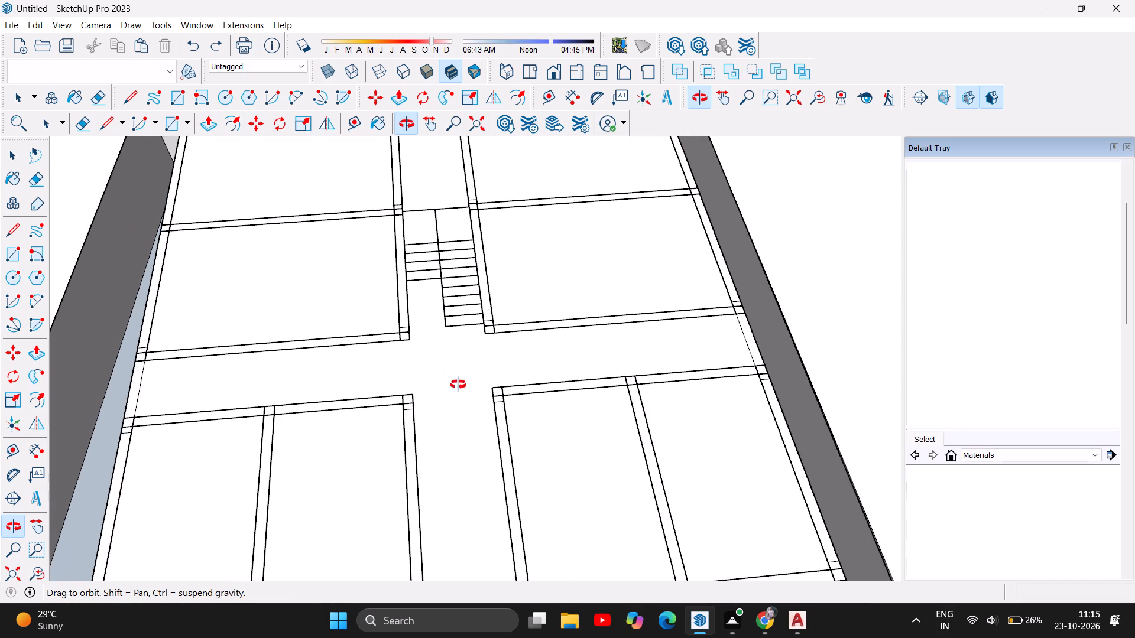
scroll(418, 309, up, 7)
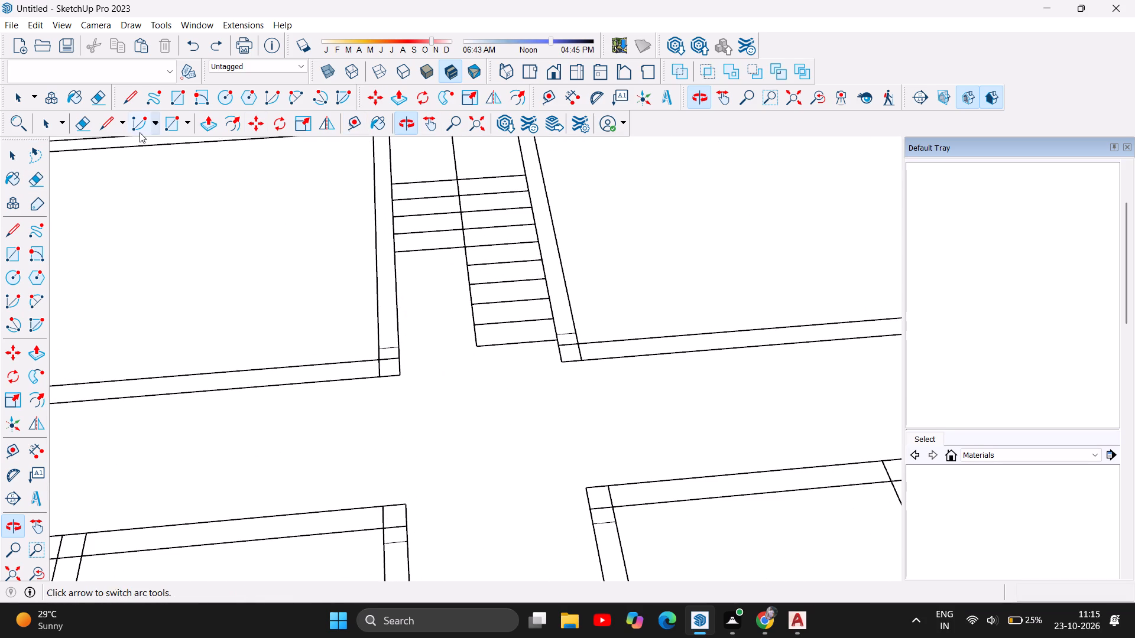
click(217, 121)
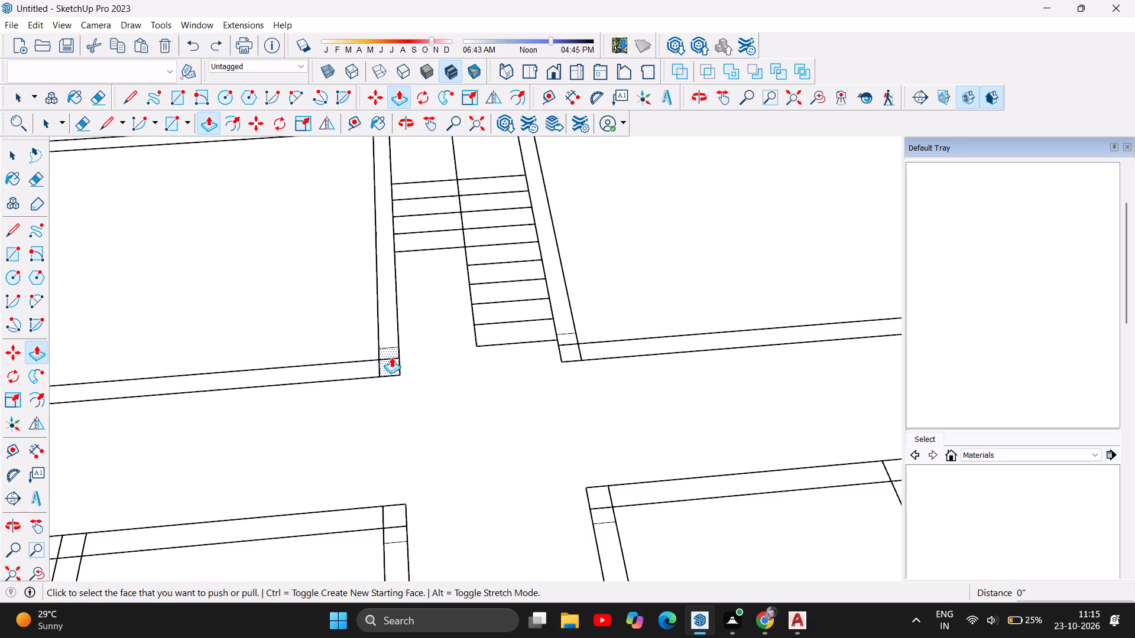
click(391, 357)
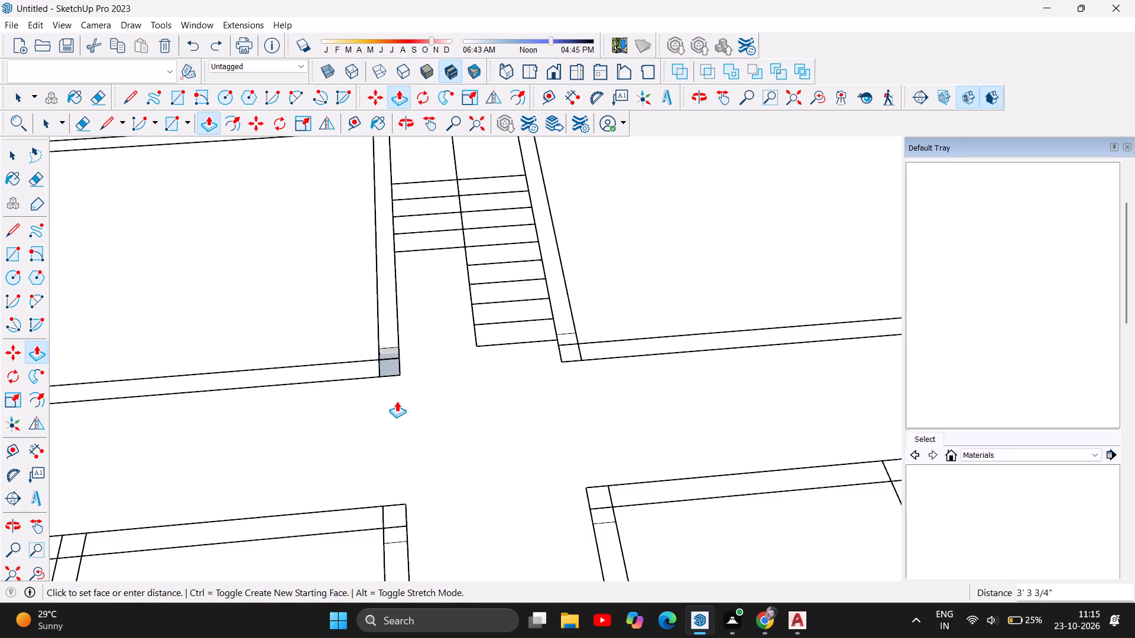
text(10')
key(Return)
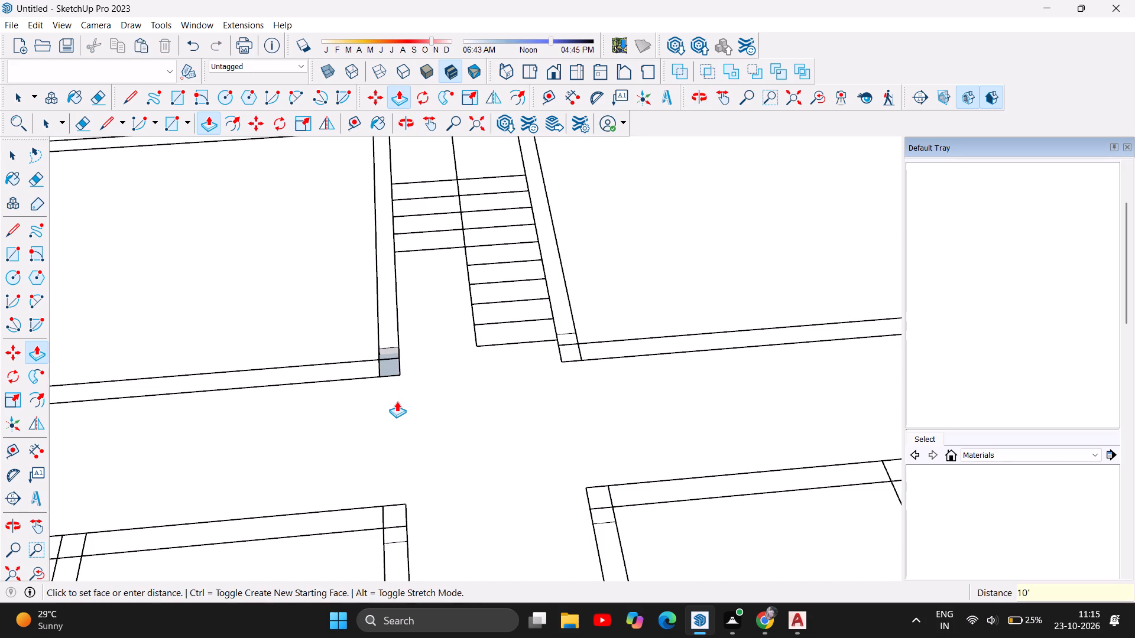
Examine the column beside the staircase from beneath the base and from above its footprint.
scroll(206, 289, down, 6)
scroll(504, 262, down, 2)
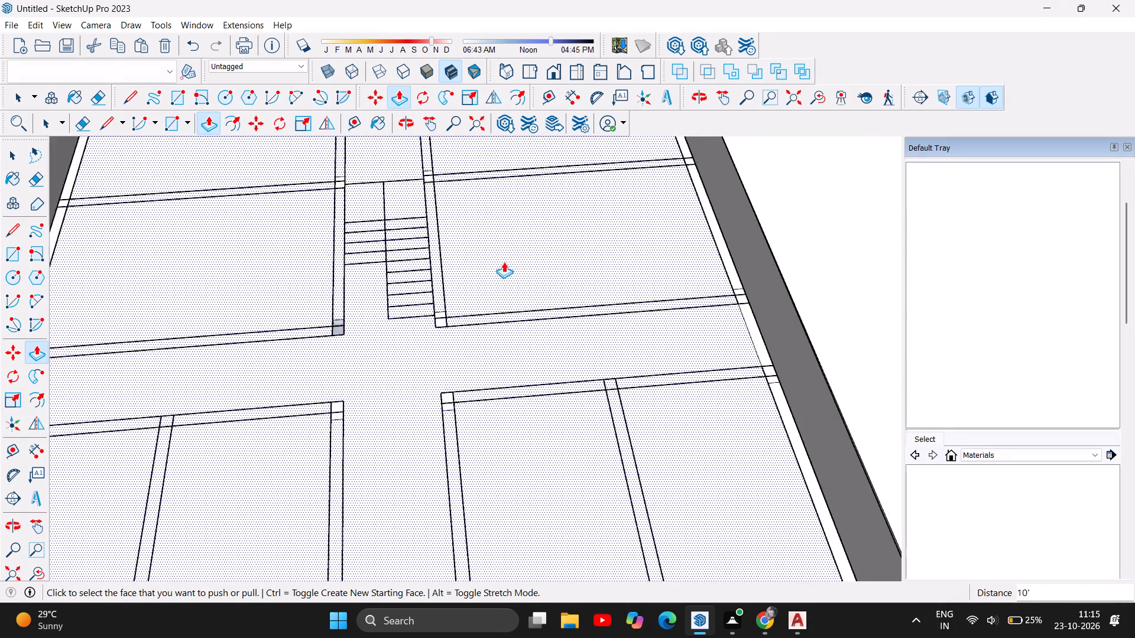
scroll(504, 262, down, 4)
scroll(281, 138, down, 10)
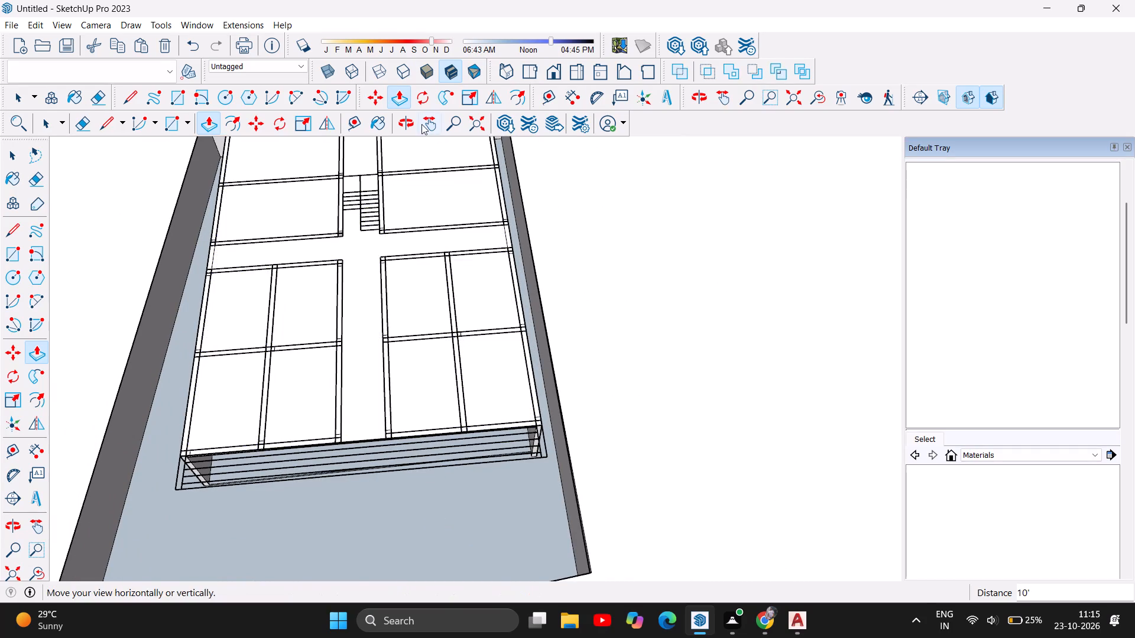
click(413, 125)
drag(453, 480, 459, 232)
scroll(342, 338, up, 11)
drag(481, 425, 446, 431)
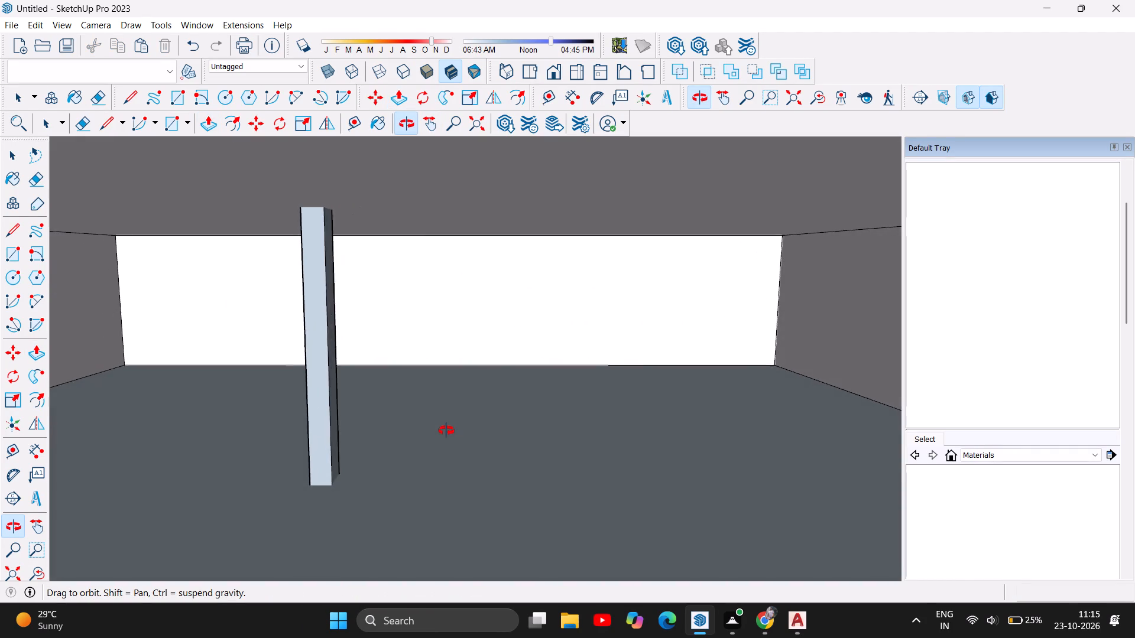
drag(446, 431, 451, 431)
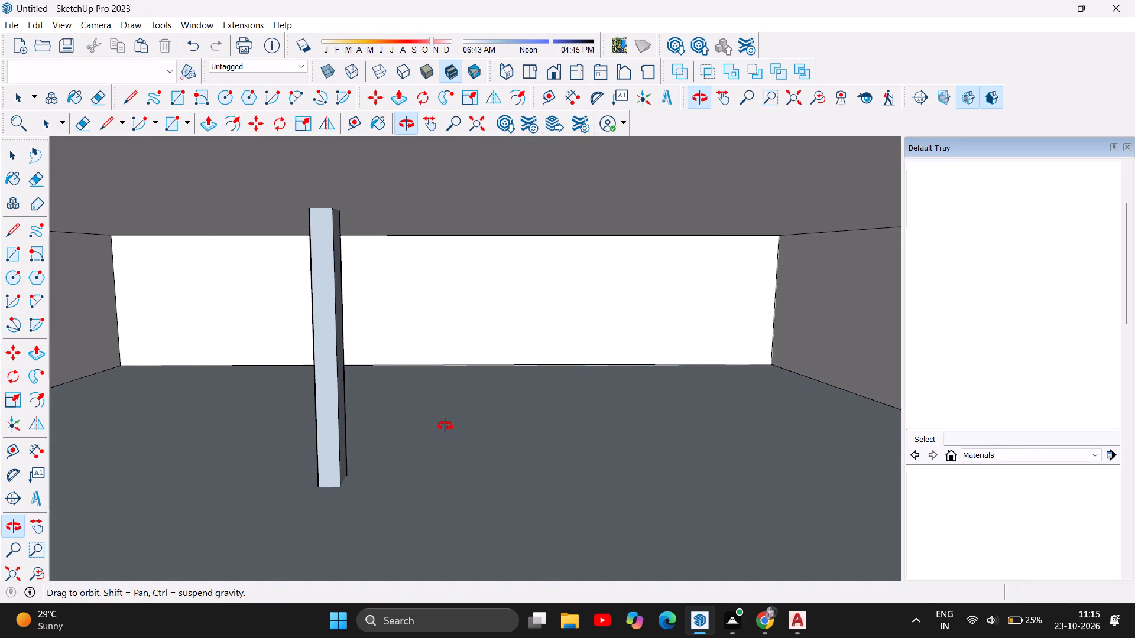
scroll(325, 199, up, 9)
scroll(344, 163, down, 8)
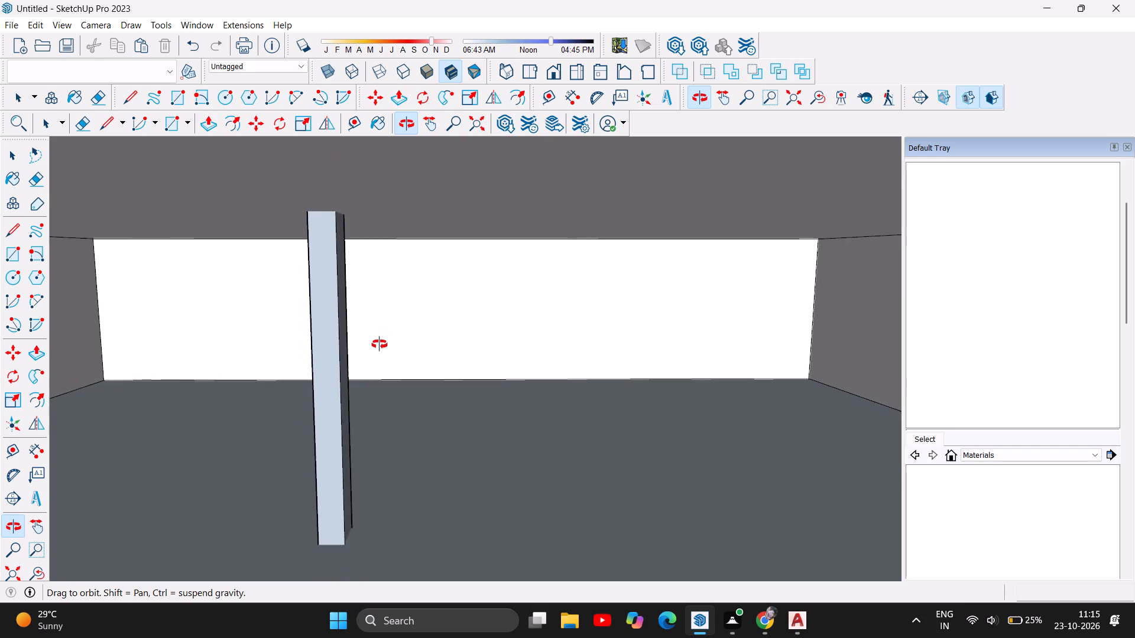
scroll(380, 344, down, 12)
drag(438, 312, 452, 462)
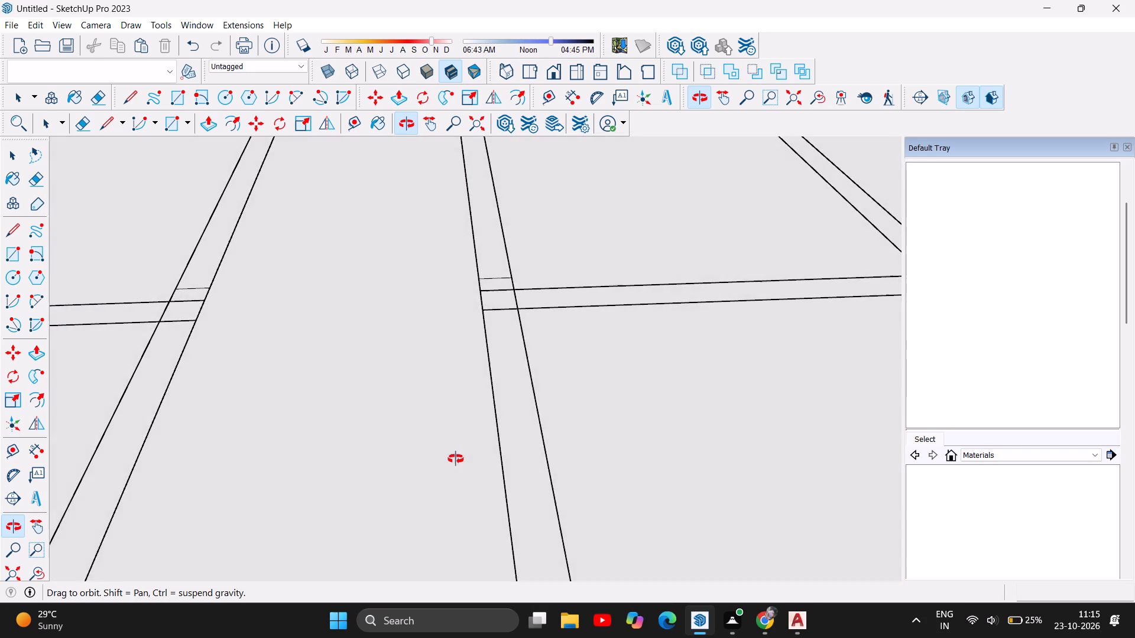
scroll(467, 442, down, 13)
drag(445, 346, 450, 529)
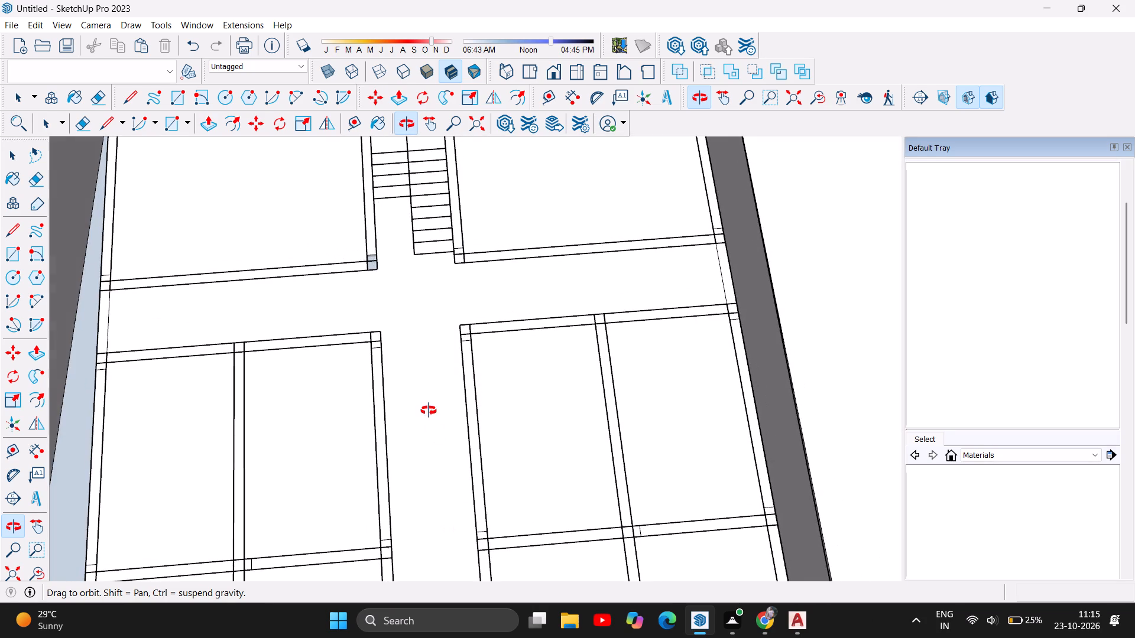
scroll(427, 403, down, 4)
scroll(398, 243, up, 5)
scroll(447, 302, up, 6)
scroll(479, 376, up, 4)
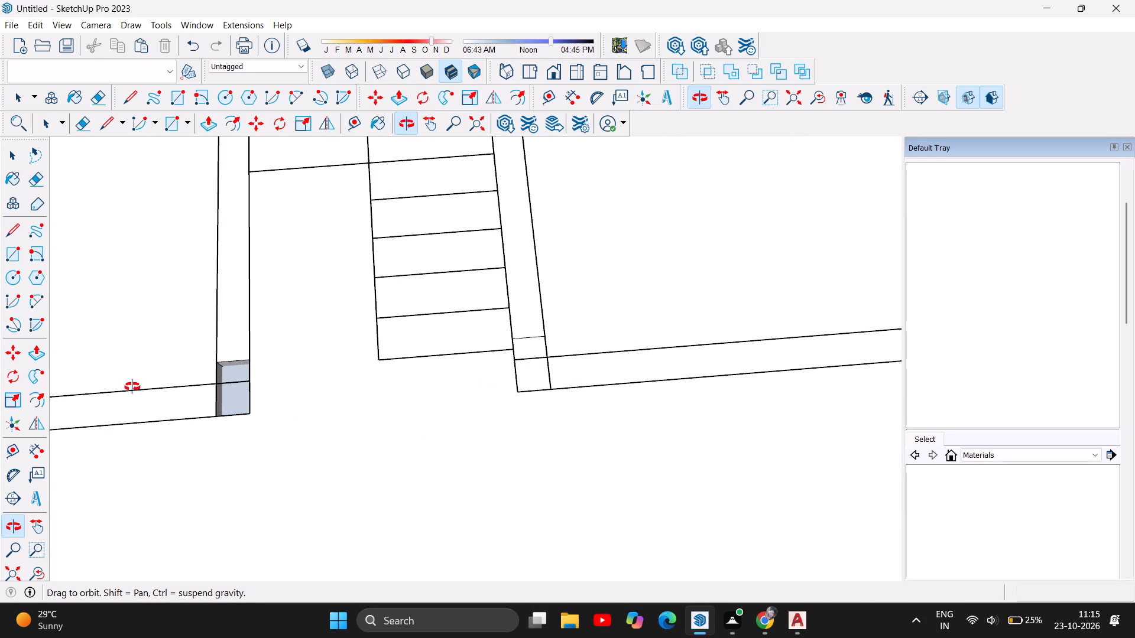
scroll(202, 375, up, 5)
scroll(275, 416, up, 13)
scroll(230, 369, up, 5)
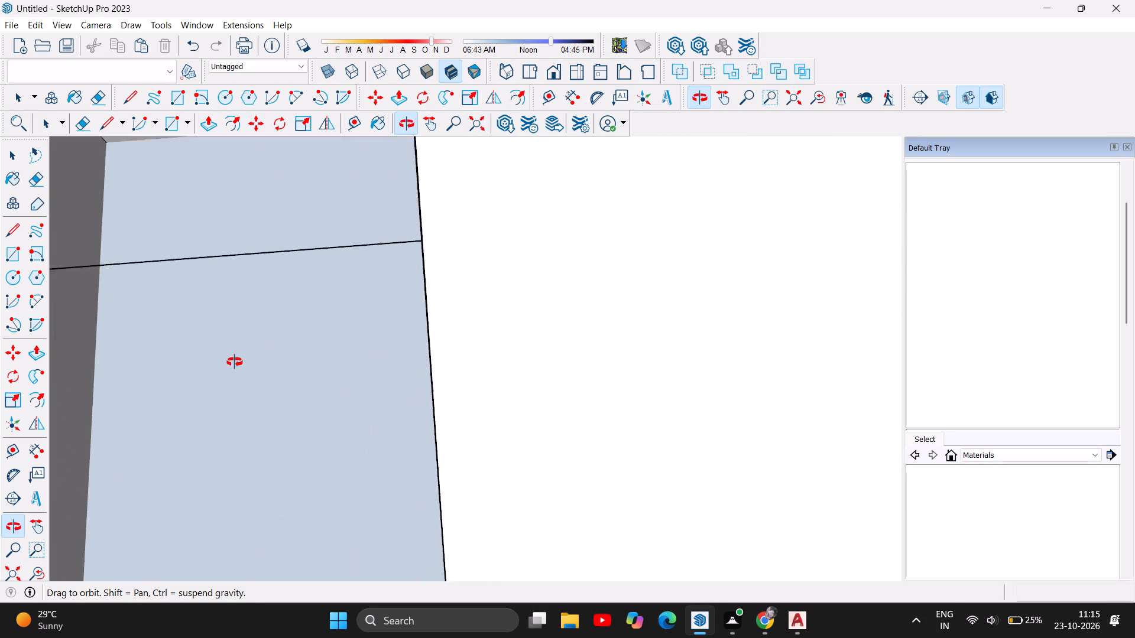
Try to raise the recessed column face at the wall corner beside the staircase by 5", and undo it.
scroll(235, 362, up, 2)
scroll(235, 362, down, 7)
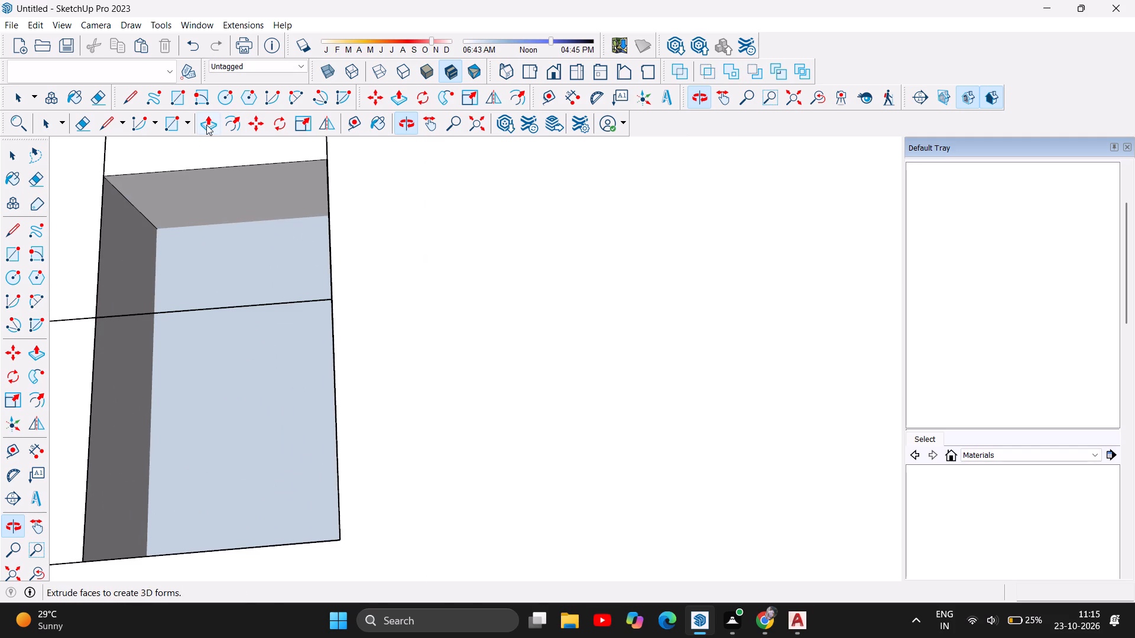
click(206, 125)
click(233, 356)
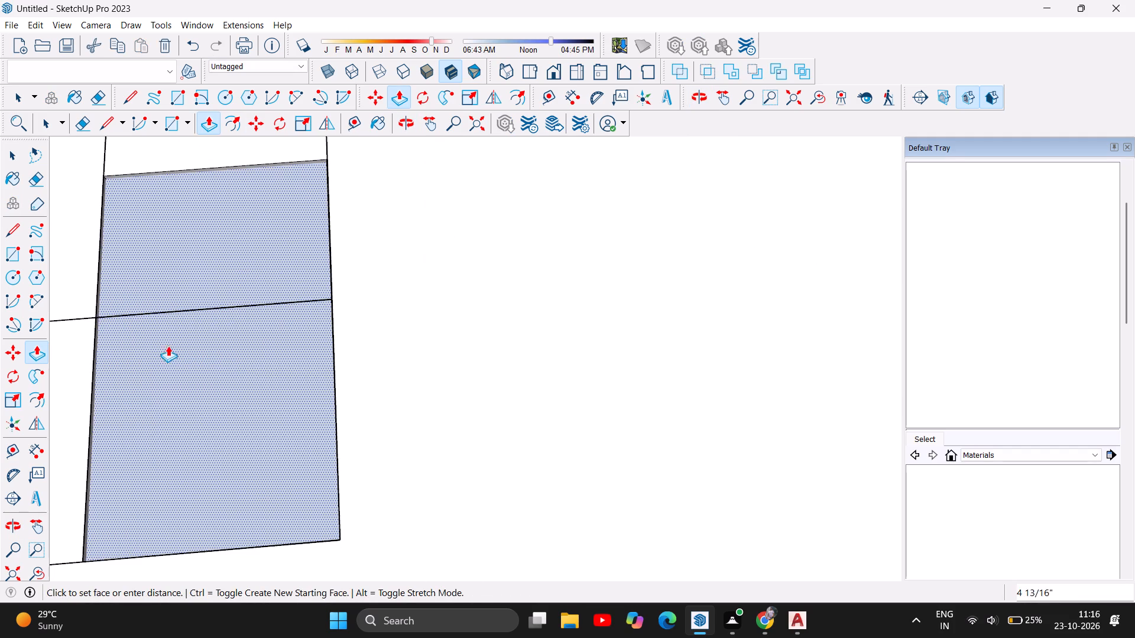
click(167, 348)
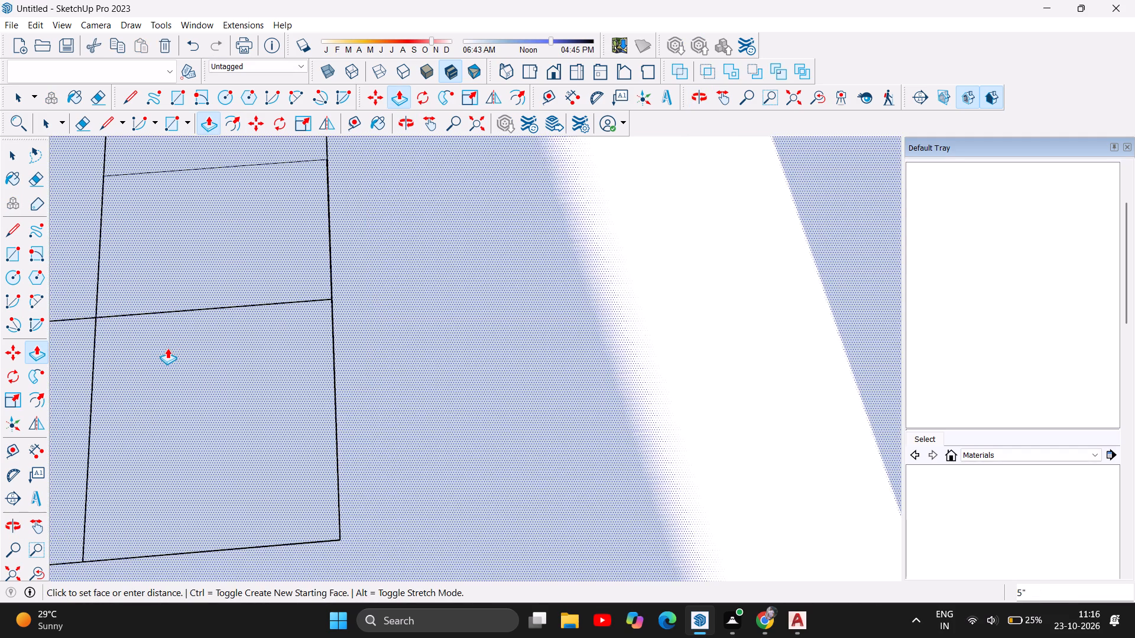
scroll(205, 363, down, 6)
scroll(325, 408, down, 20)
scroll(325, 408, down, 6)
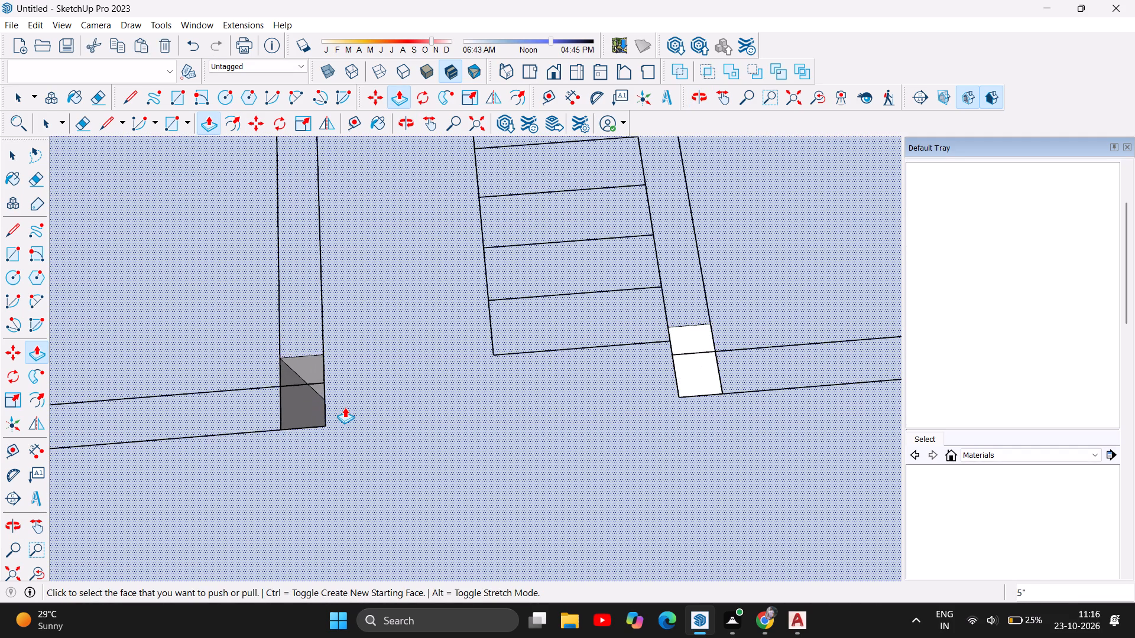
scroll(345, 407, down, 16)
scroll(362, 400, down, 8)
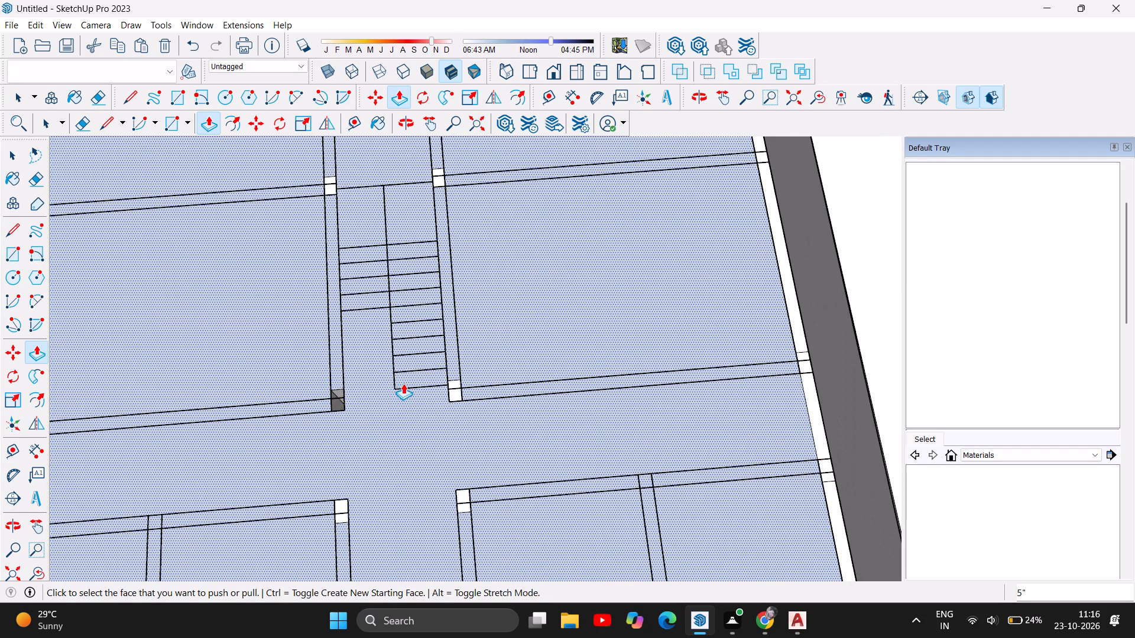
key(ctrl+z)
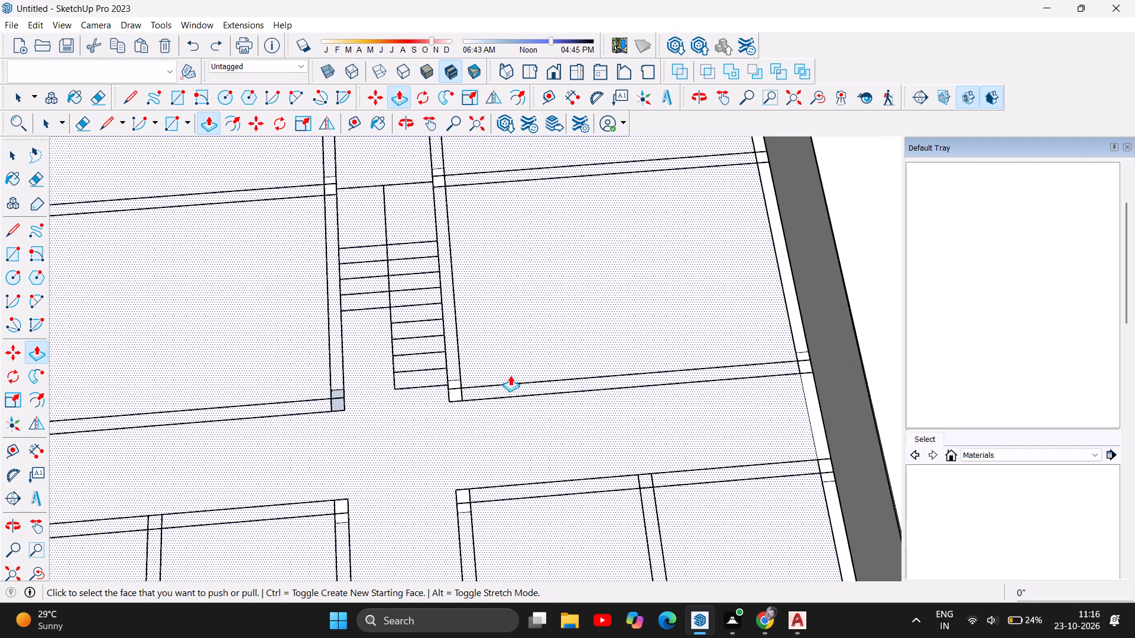
Push the column footprint at the wall corner by the foot of the stair flight 10' downward through the base.
scroll(501, 392, down, 14)
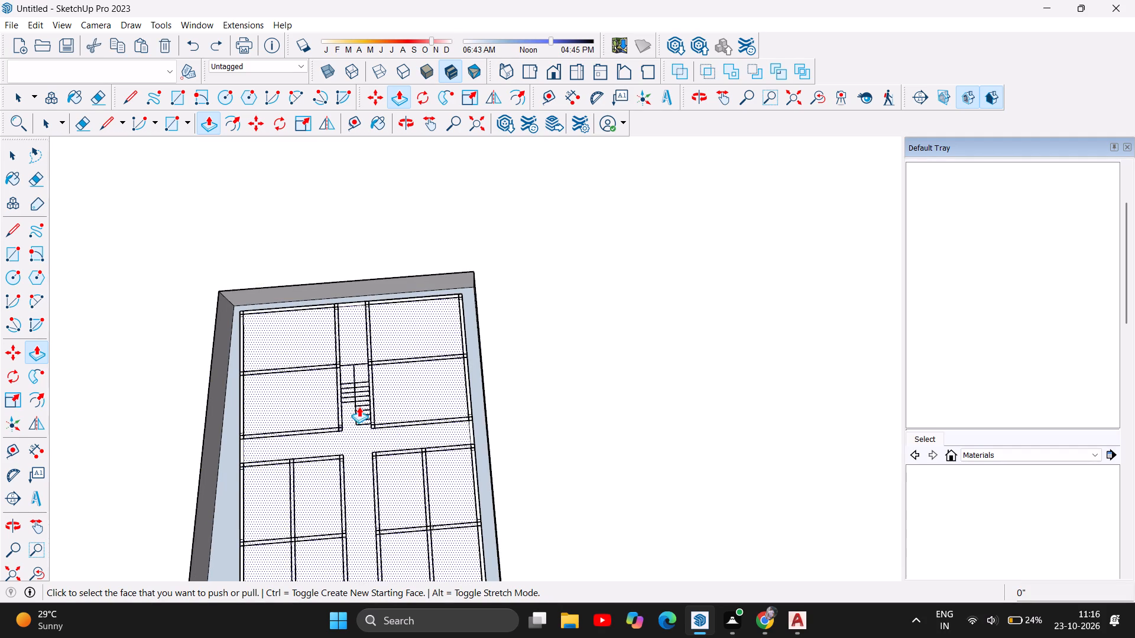
scroll(358, 407, up, 13)
scroll(388, 460, up, 7)
click(401, 444)
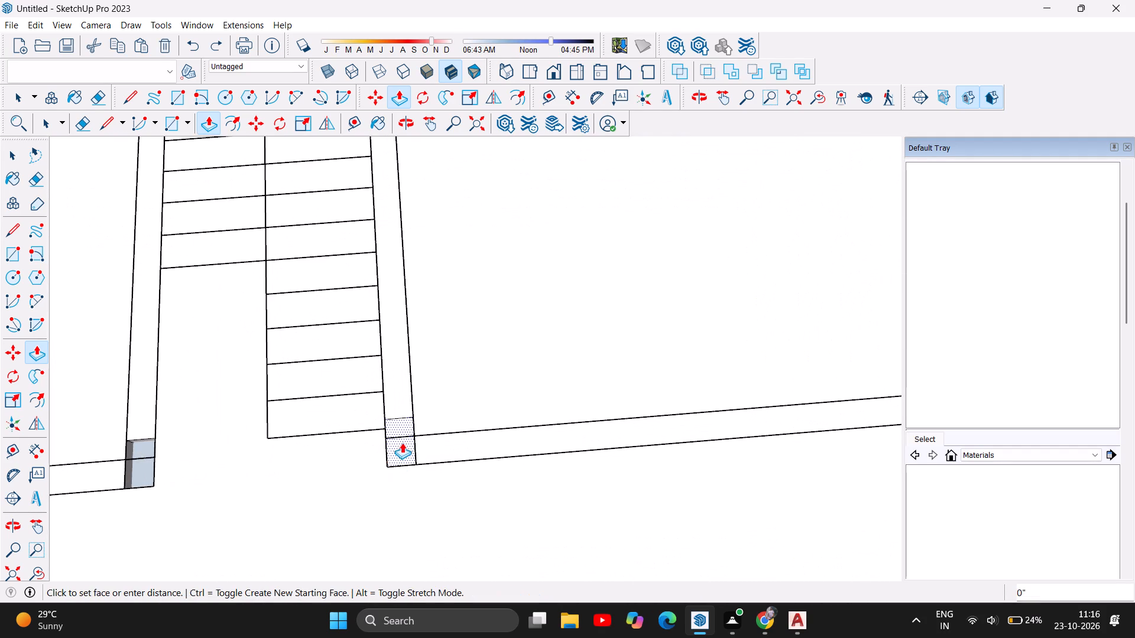
text(10')
key(Return)
Pull the recessed face of the column across the stair opening about 5" up, flush with the base's top surface.
scroll(404, 506, down, 7)
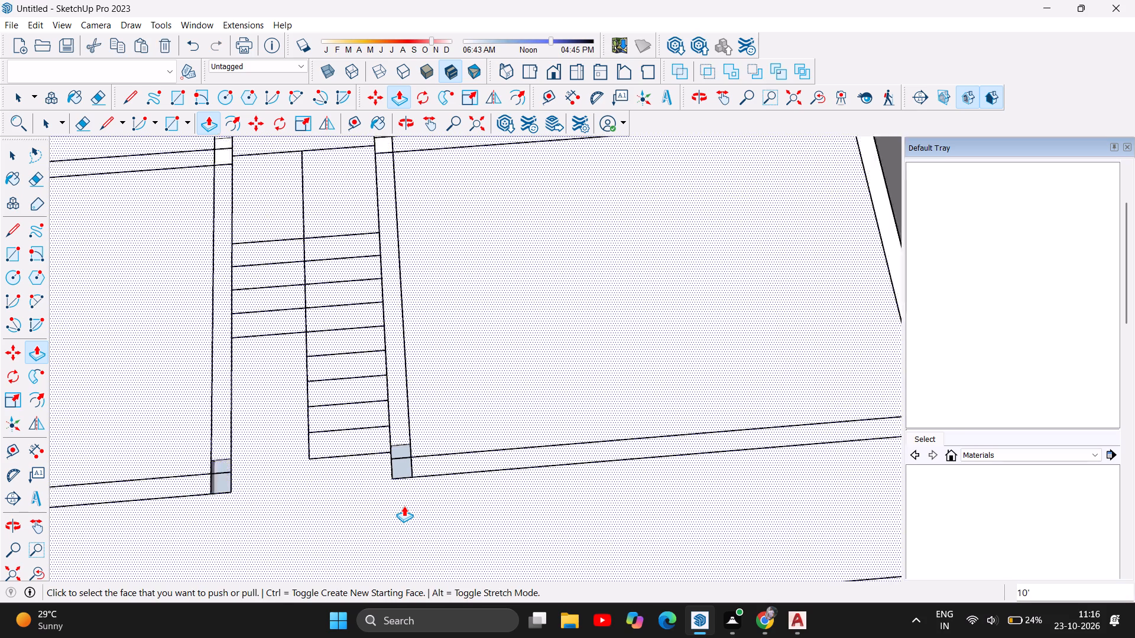
scroll(345, 468, up, 6)
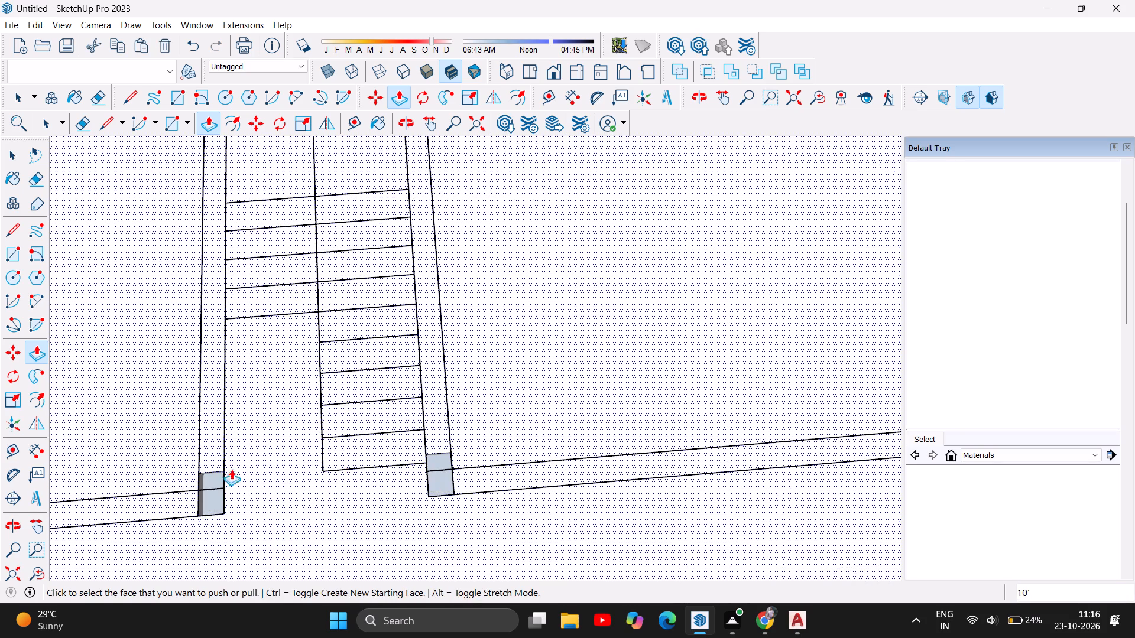
scroll(151, 489, up, 7)
click(255, 494)
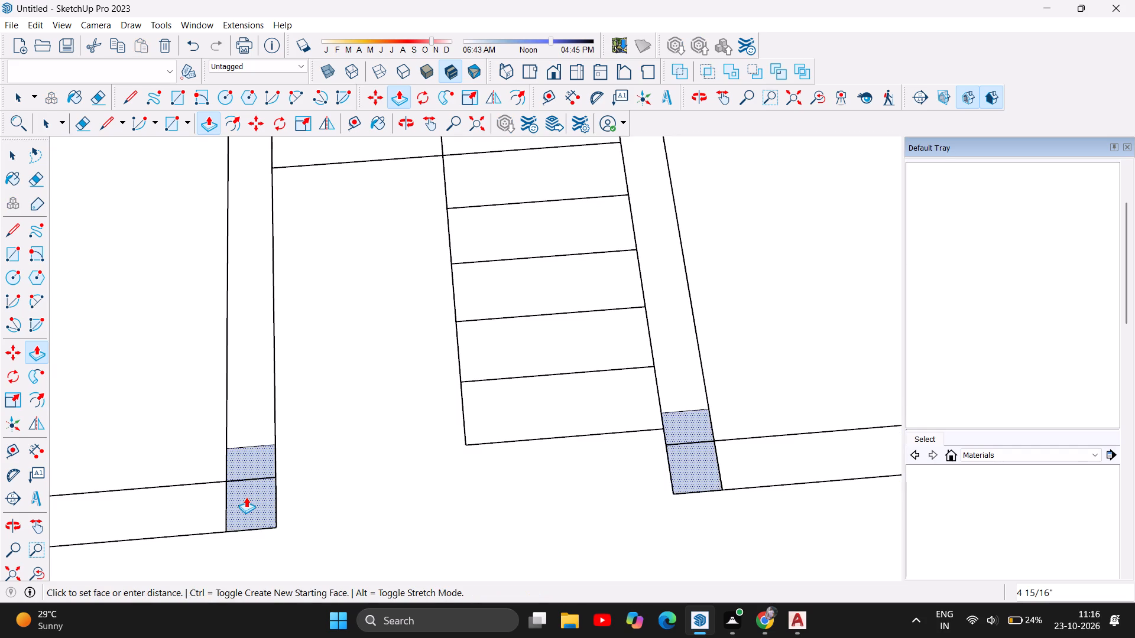
click(246, 497)
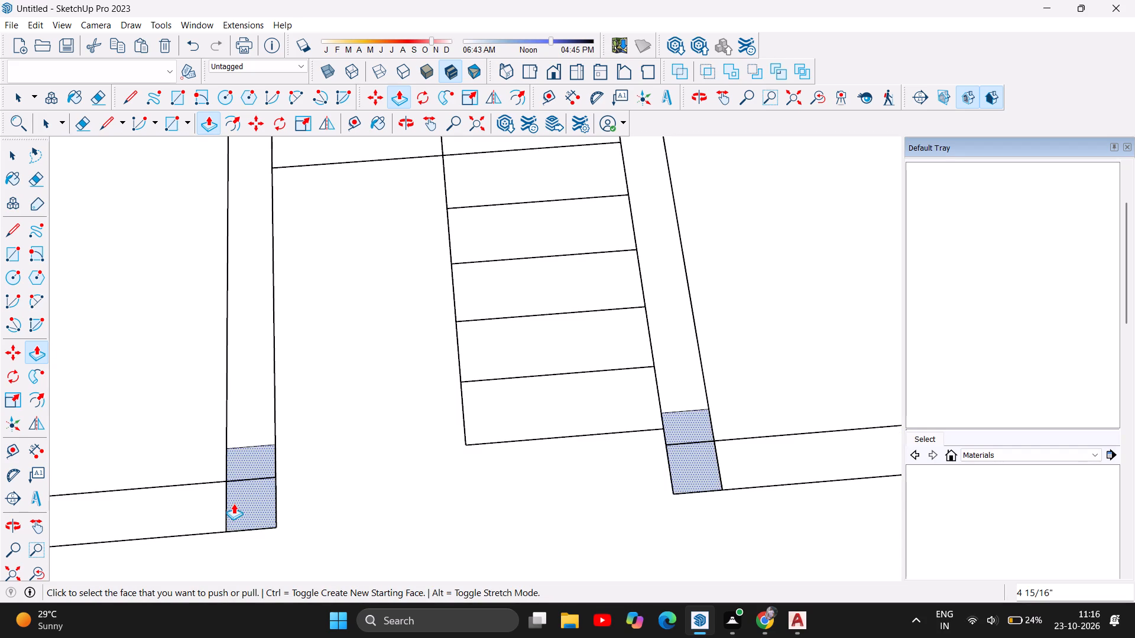
Push the column footprint across the passage, facing the first staircase column, 10' downward through the base.
scroll(377, 416, down, 14)
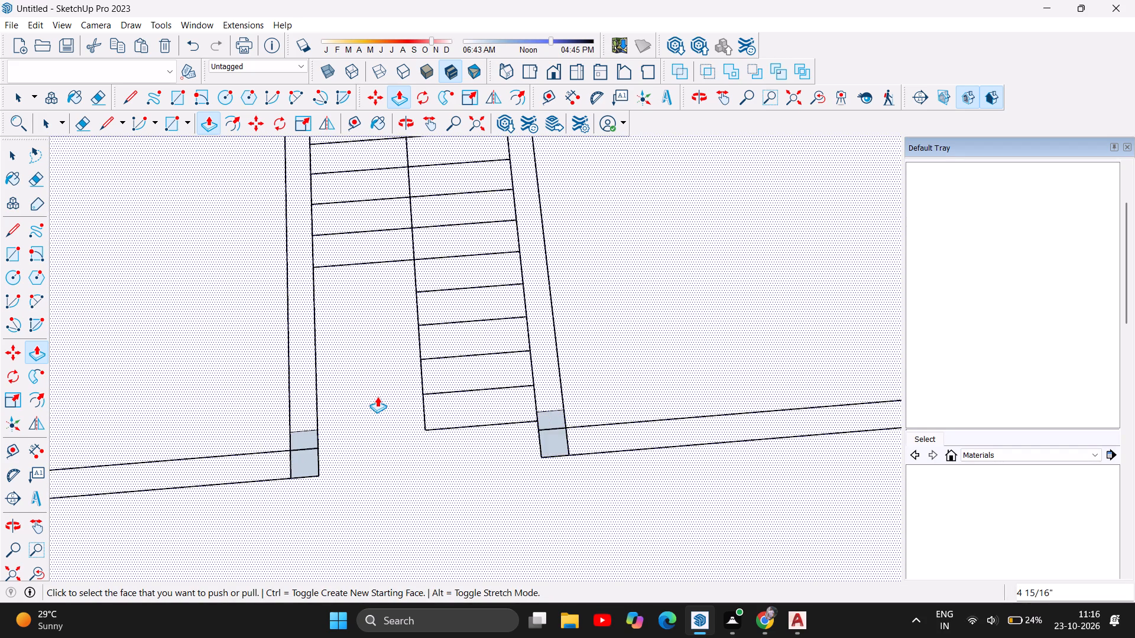
scroll(377, 396, down, 14)
scroll(423, 344, down, 6)
scroll(372, 459, up, 7)
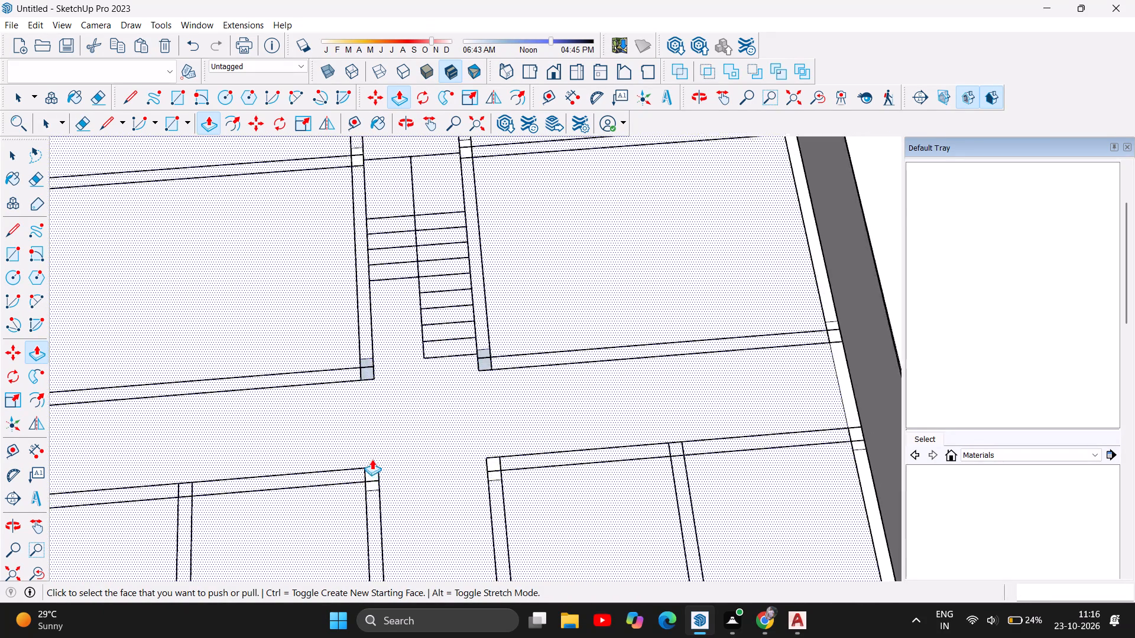
scroll(371, 492, up, 7)
click(371, 463)
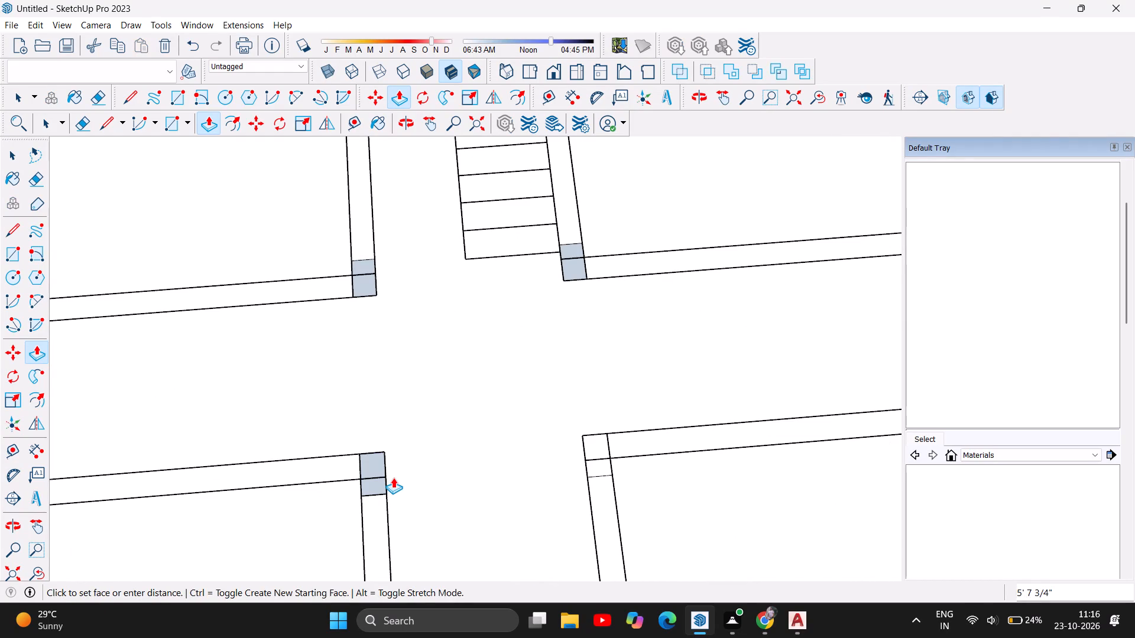
text(10')
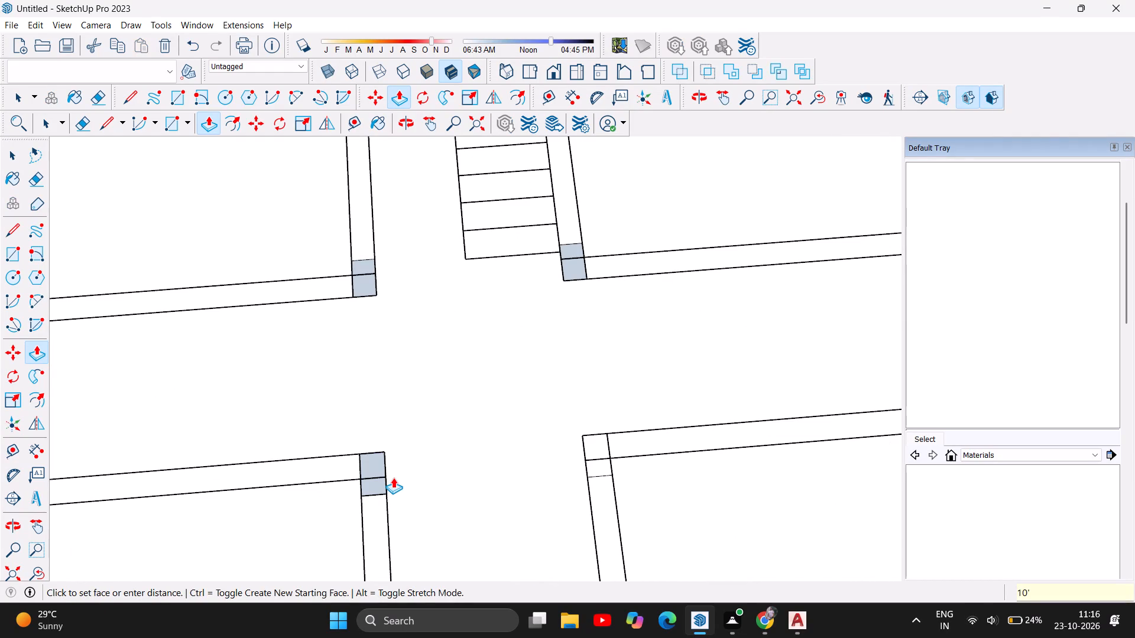
key(Return)
Push the fourth column footprint of the passage crossing, facing the foot of the stair flight, 10' downward through the base.
click(600, 450)
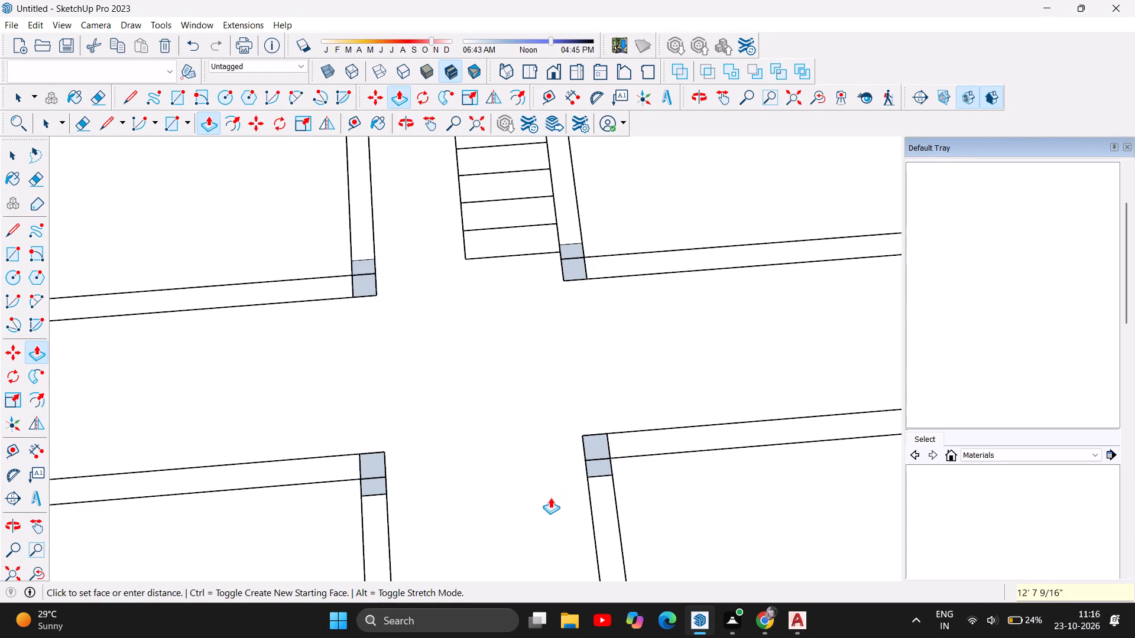
text(10')
key(Return)
Examine the four central columns beneath the base and the floor plan above from several angles.
scroll(369, 308, down, 15)
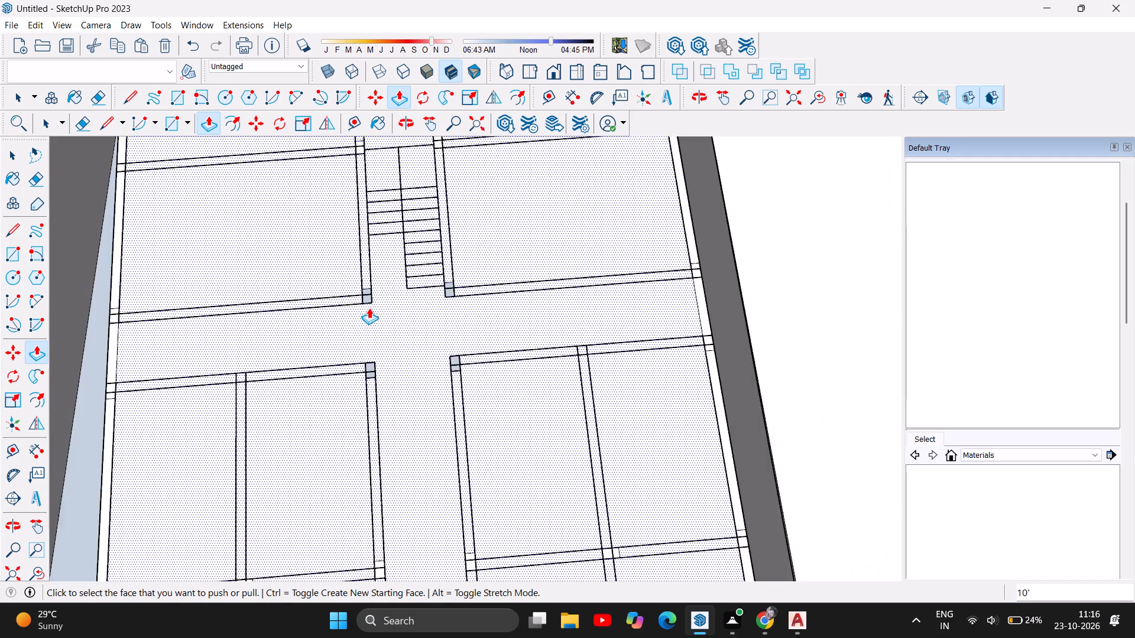
scroll(369, 308, down, 20)
scroll(412, 562, up, 6)
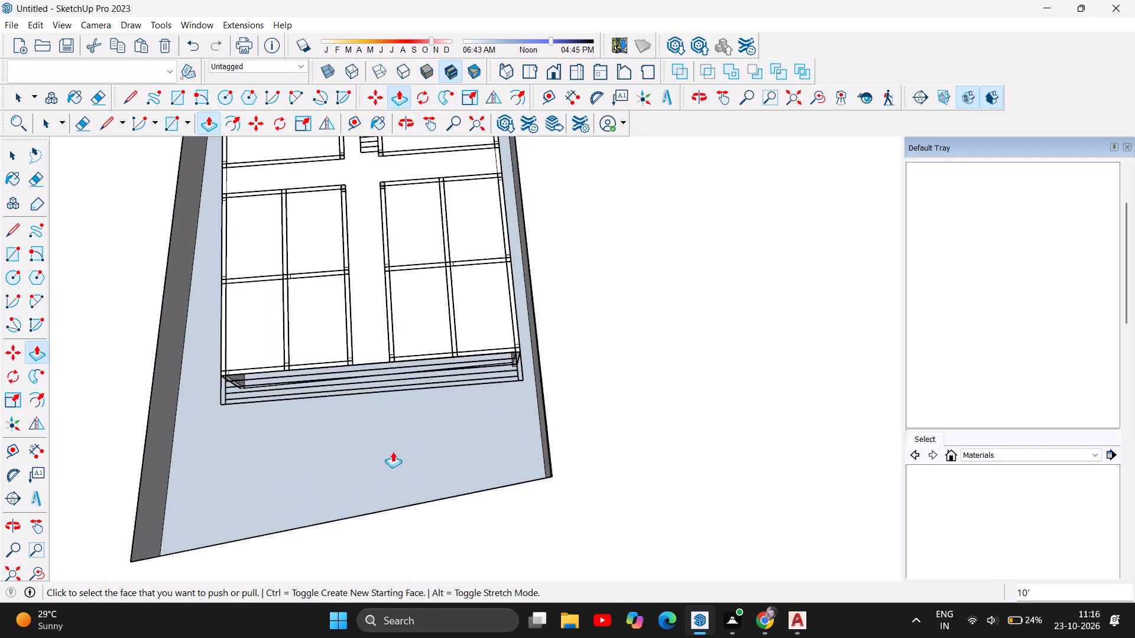
scroll(393, 451, up, 6)
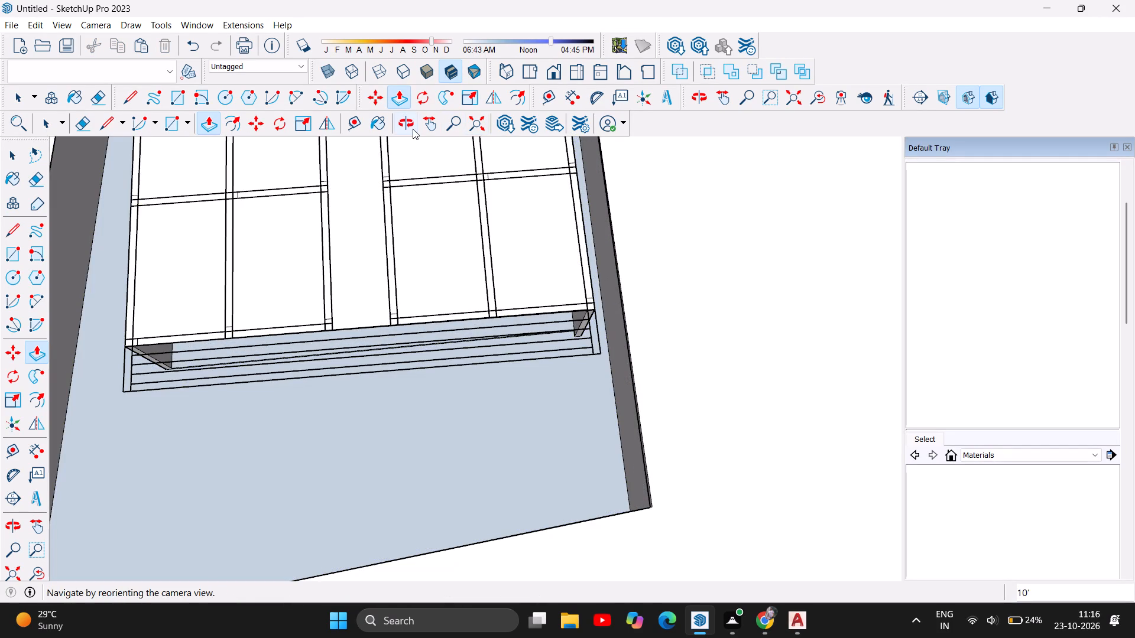
click(413, 129)
drag(466, 386, 465, 137)
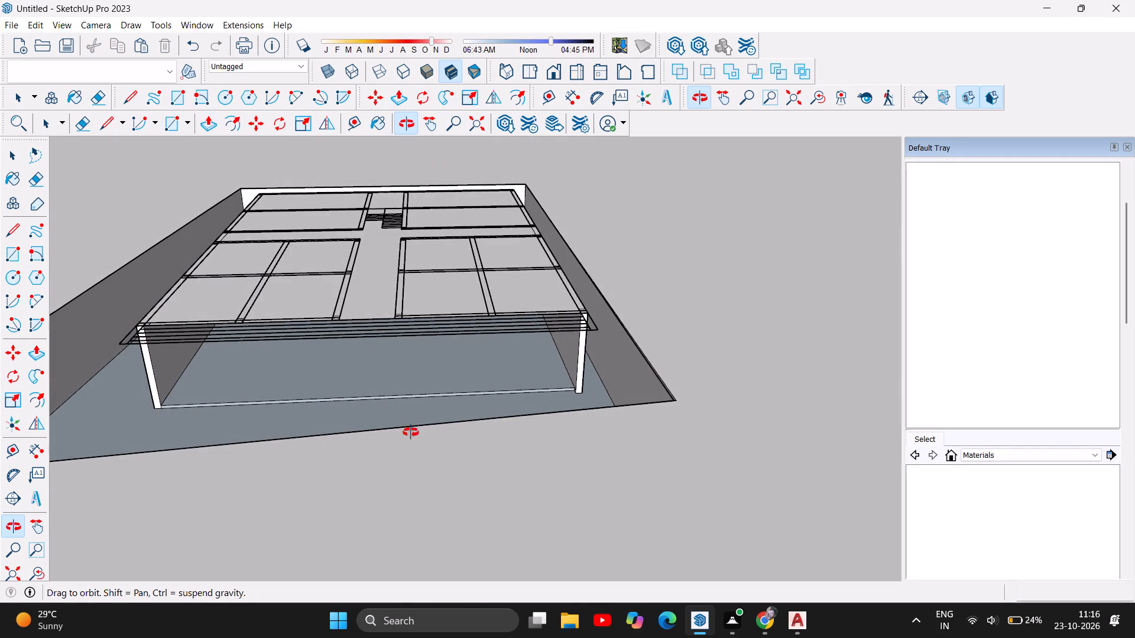
drag(413, 429, 430, 372)
scroll(405, 331, up, 5)
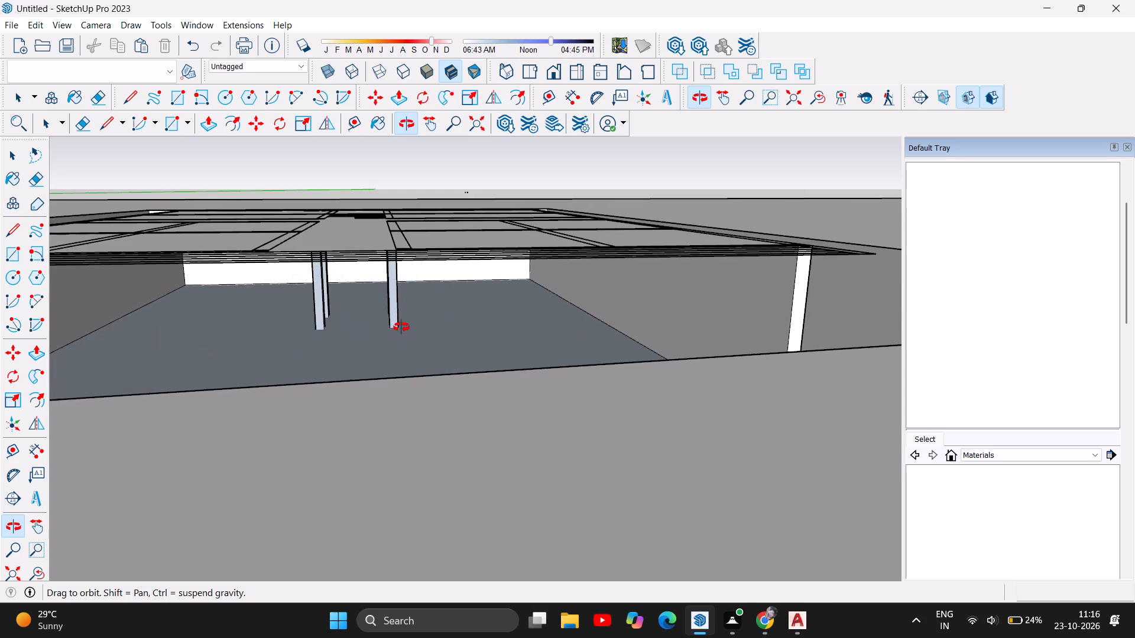
scroll(397, 328, up, 5)
drag(322, 354, 387, 365)
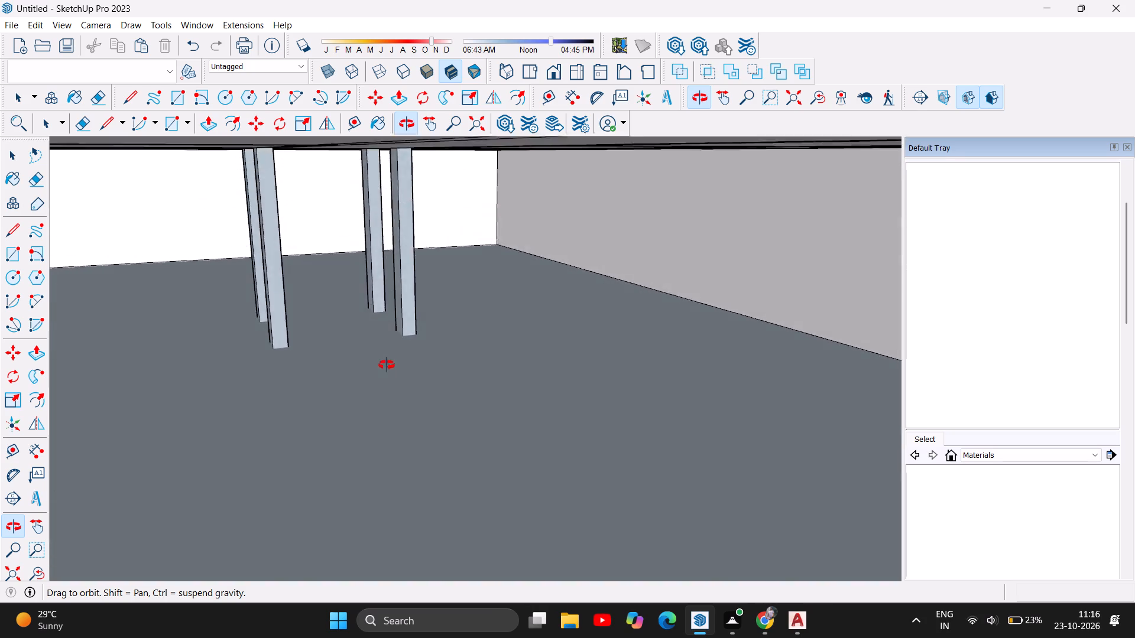
drag(387, 365, 354, 465)
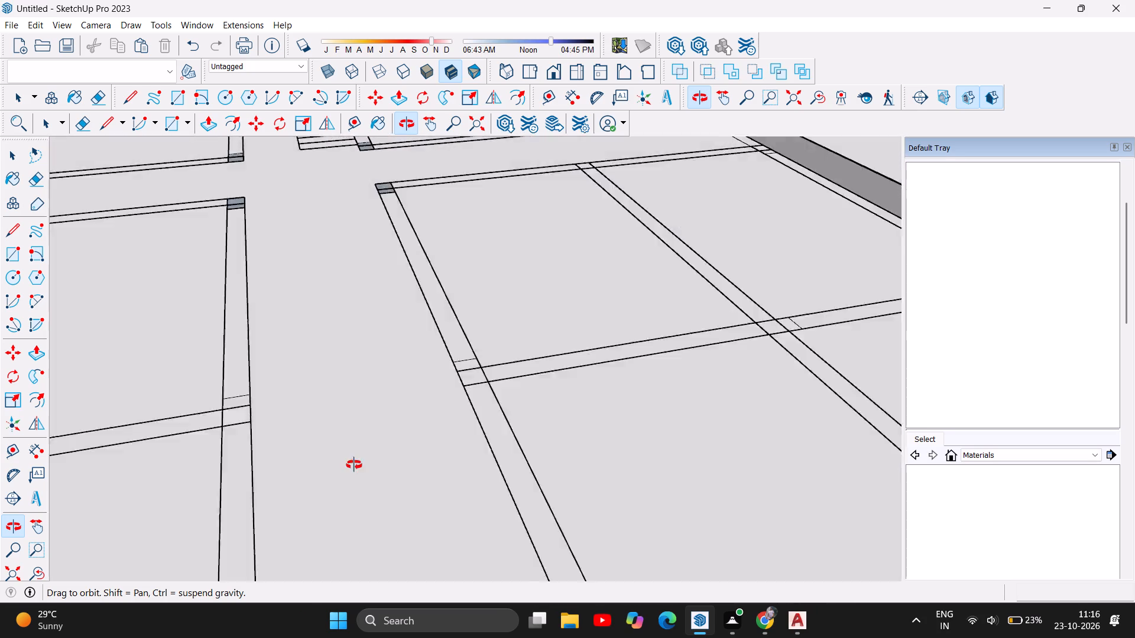
drag(354, 465, 530, 431)
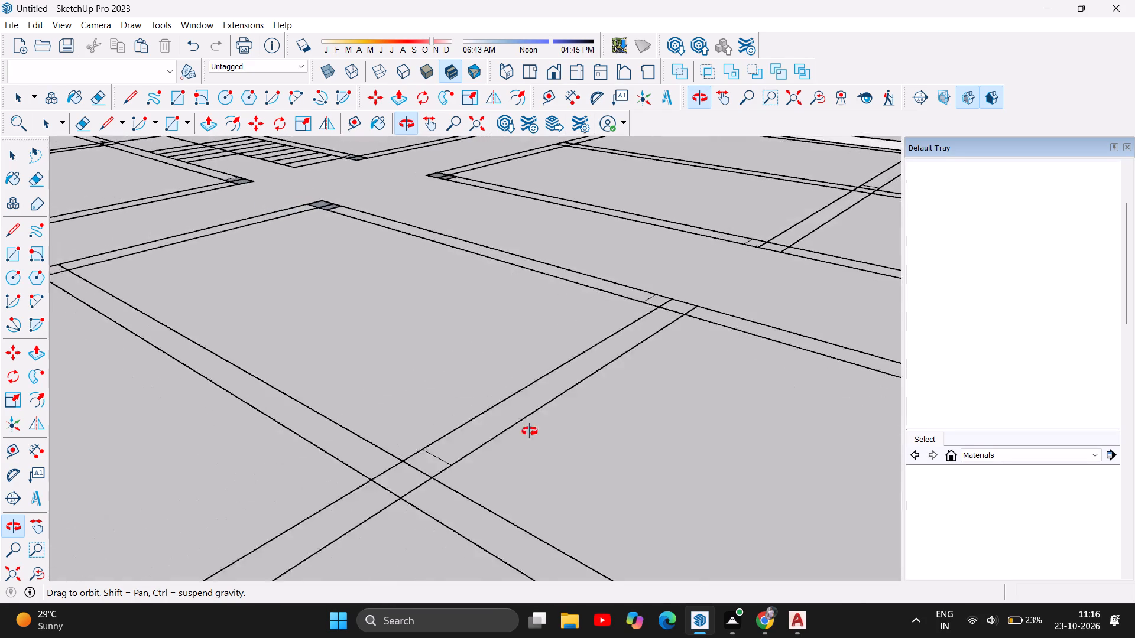
drag(530, 431, 605, 403)
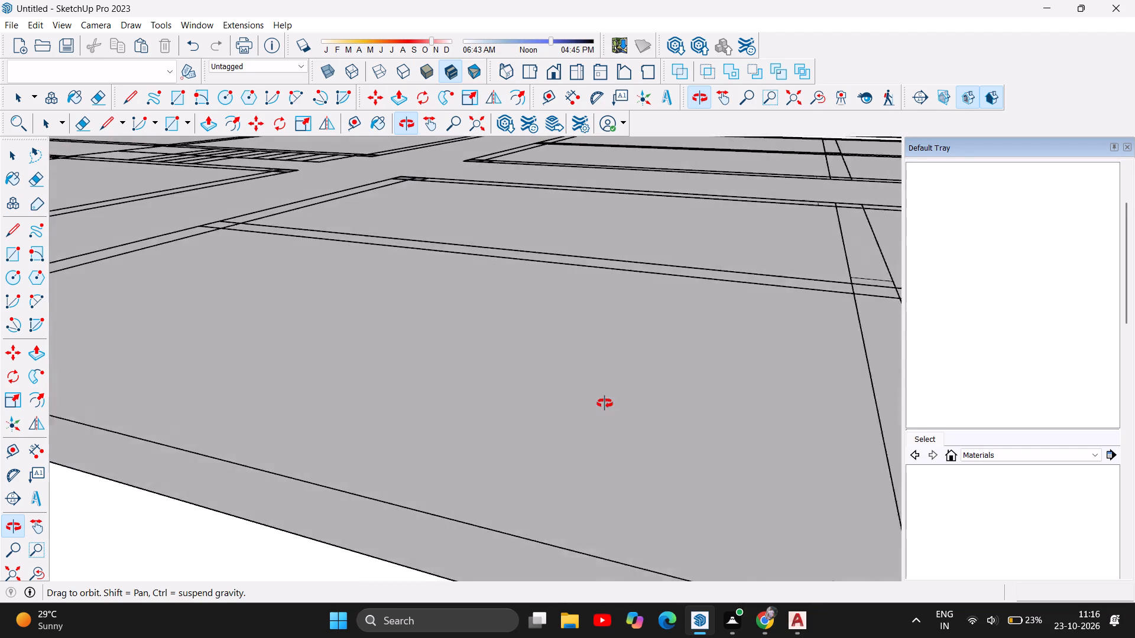
drag(605, 403, 296, 408)
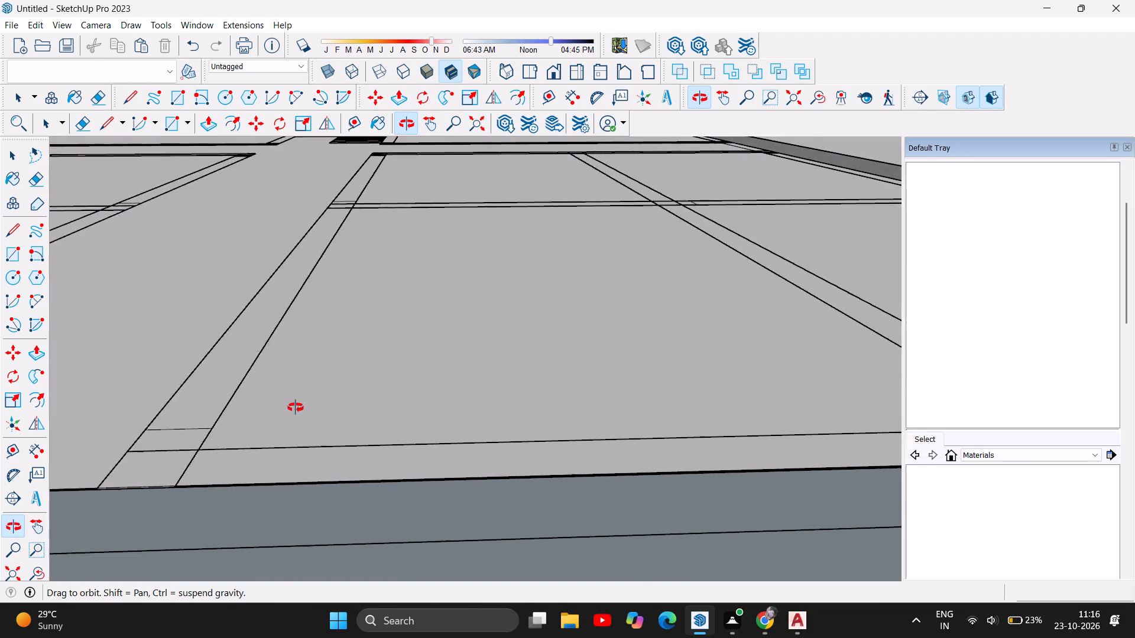
drag(296, 408, 328, 384)
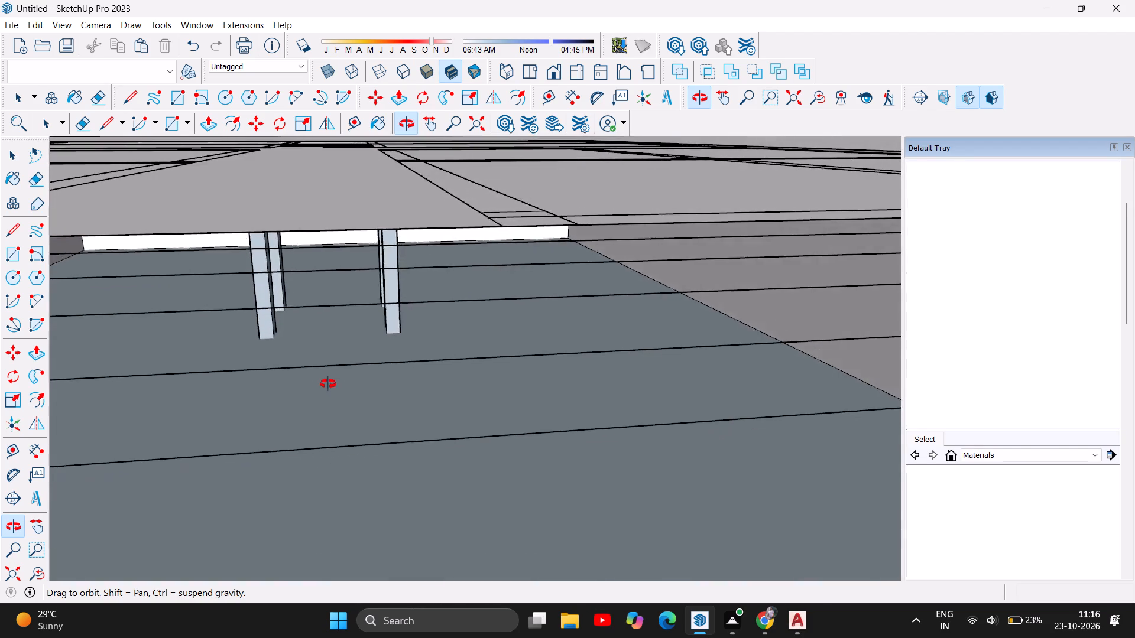
Examine the column footprints around the staircase and passage crossing from above the base.
drag(328, 384, 296, 450)
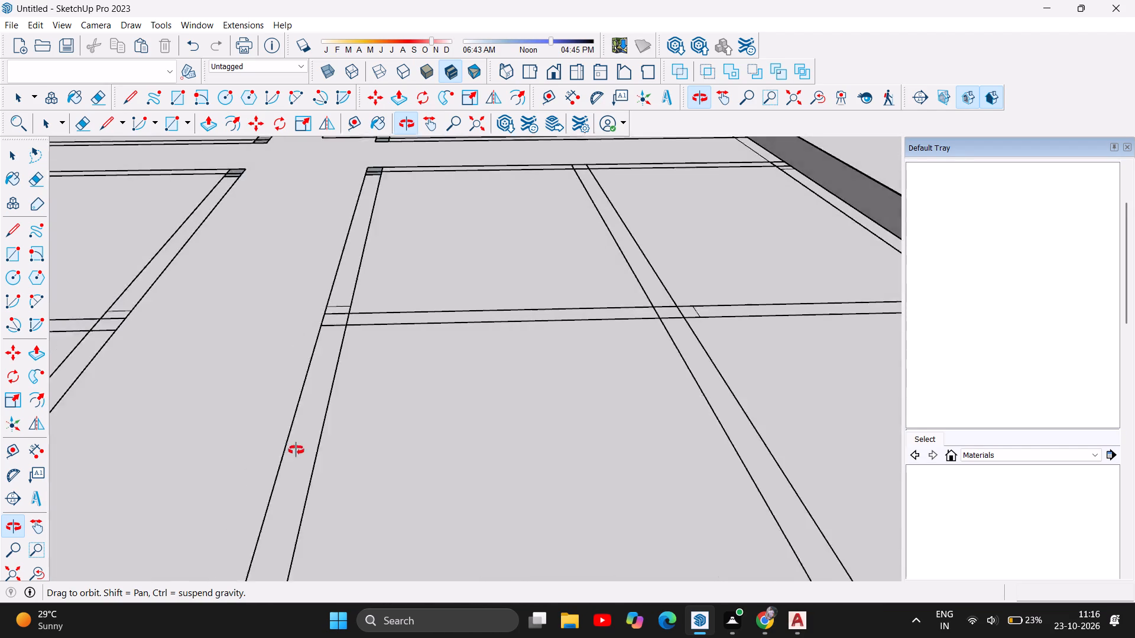
drag(296, 450, 353, 441)
scroll(318, 403, down, 11)
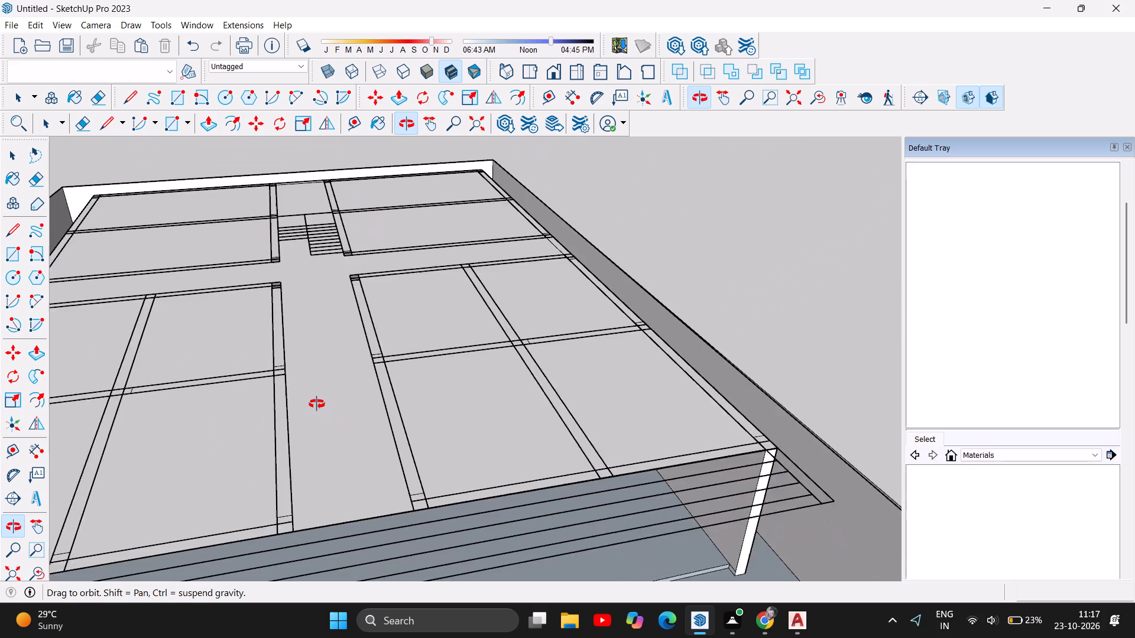
scroll(317, 404, down, 1)
scroll(333, 248, up, 7)
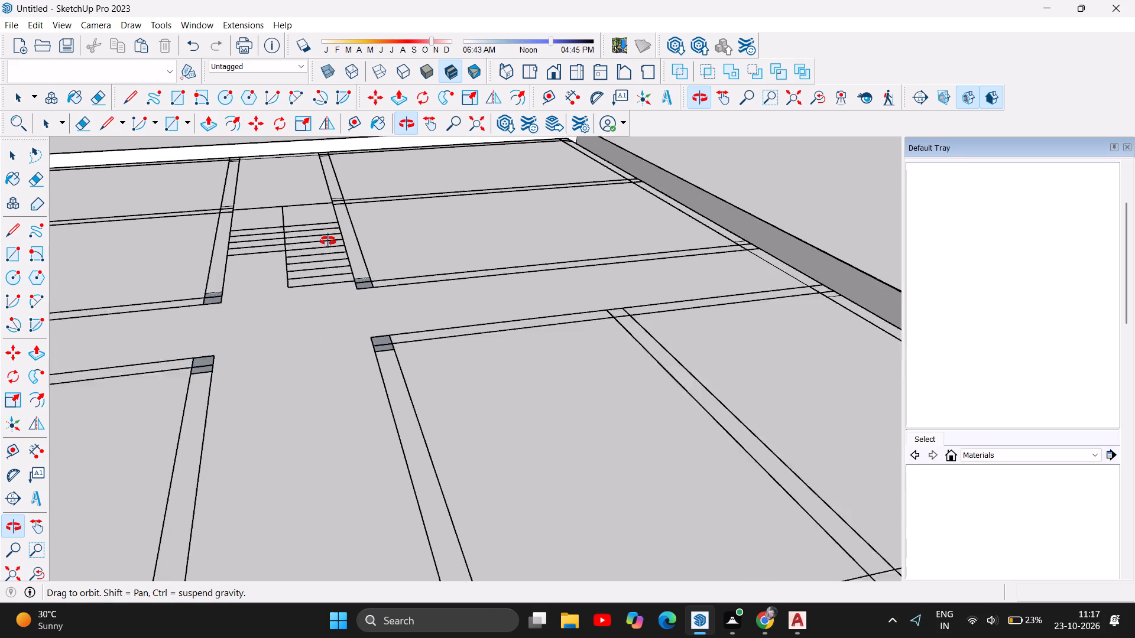
scroll(328, 241, up, 10)
scroll(323, 267, down, 6)
scroll(322, 268, up, 1)
scroll(322, 268, down, 12)
drag(317, 372, 313, 371)
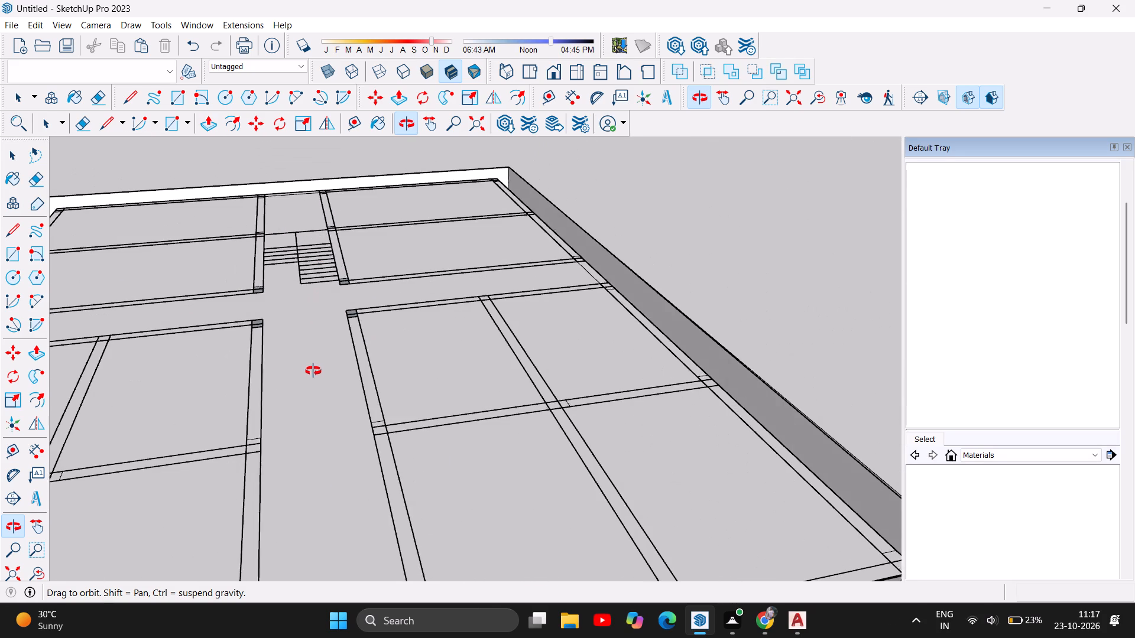
drag(313, 371, 500, 341)
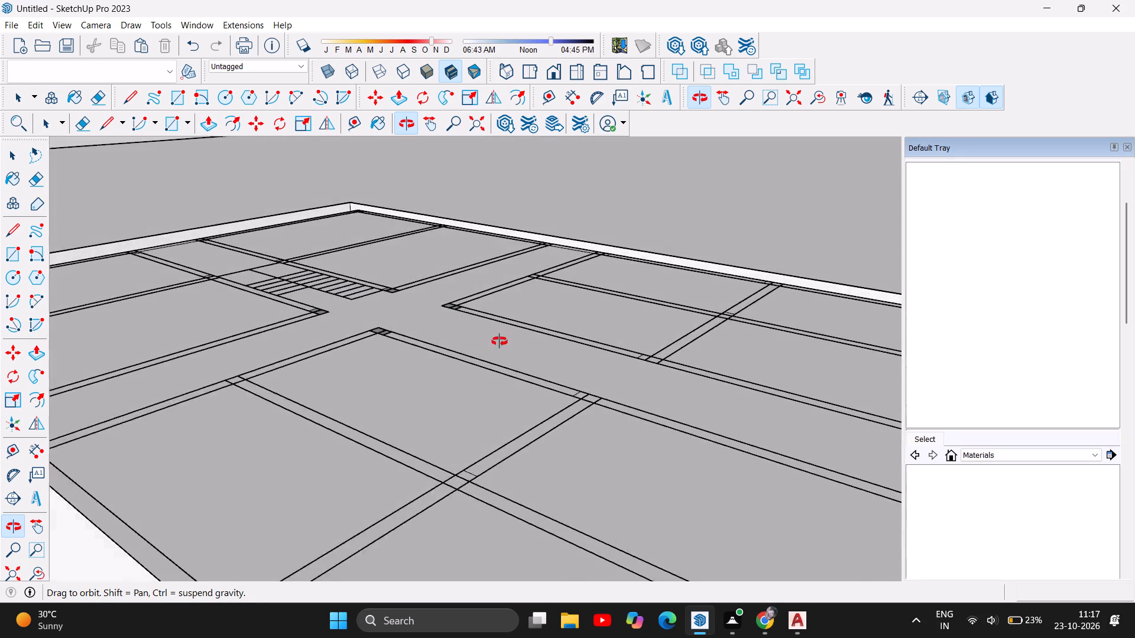
drag(500, 341, 316, 547)
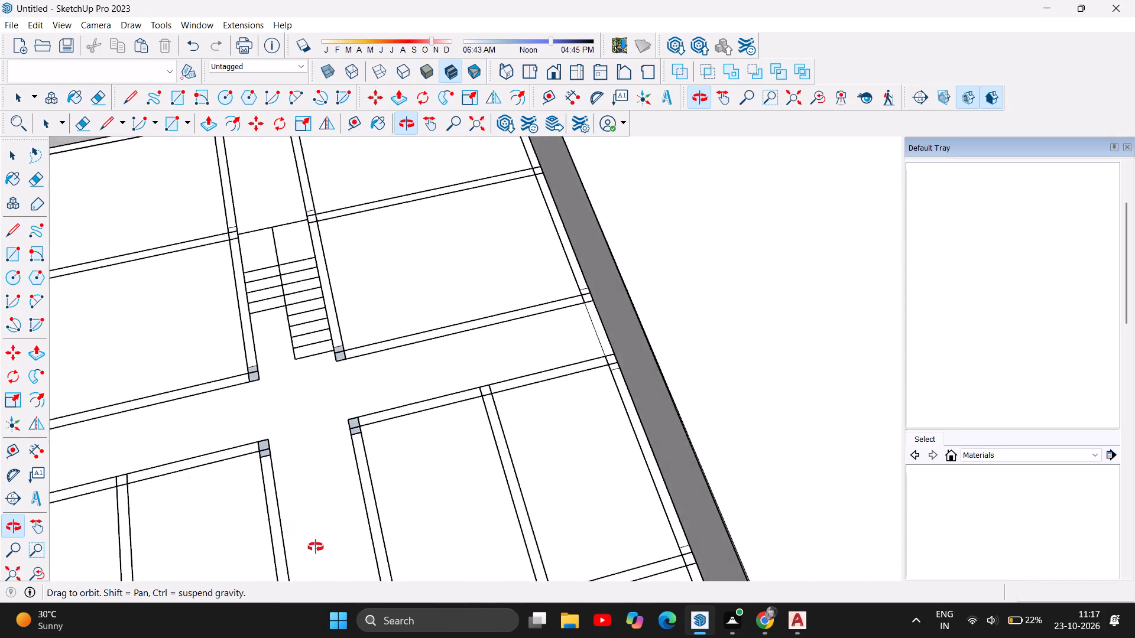
Examine the column footprints around the staircase, cross passage, outer walls and front steps from above.
drag(316, 547, 270, 515)
scroll(332, 480, down, 12)
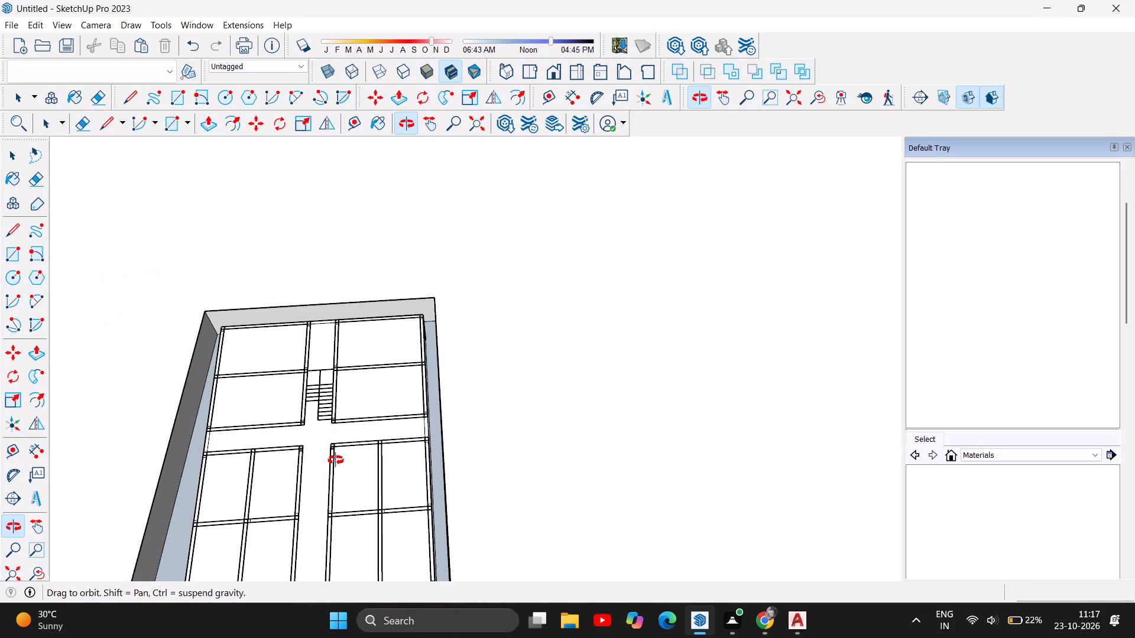
drag(336, 460, 364, 568)
scroll(410, 424, up, 5)
scroll(456, 385, up, 4)
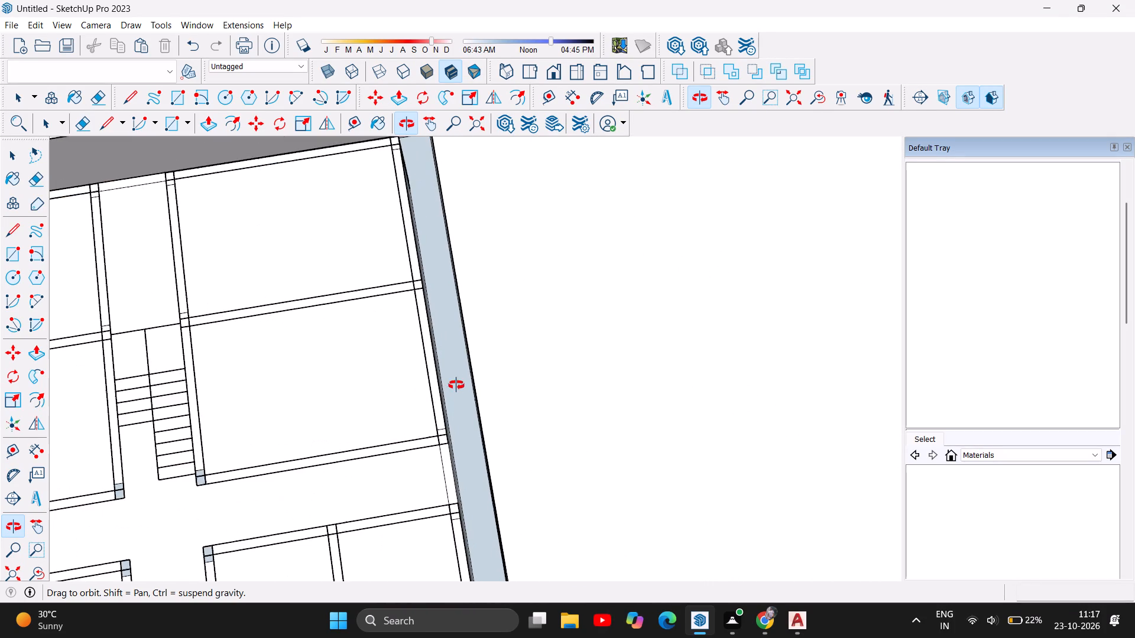
scroll(452, 429, up, 2)
scroll(472, 459, down, 6)
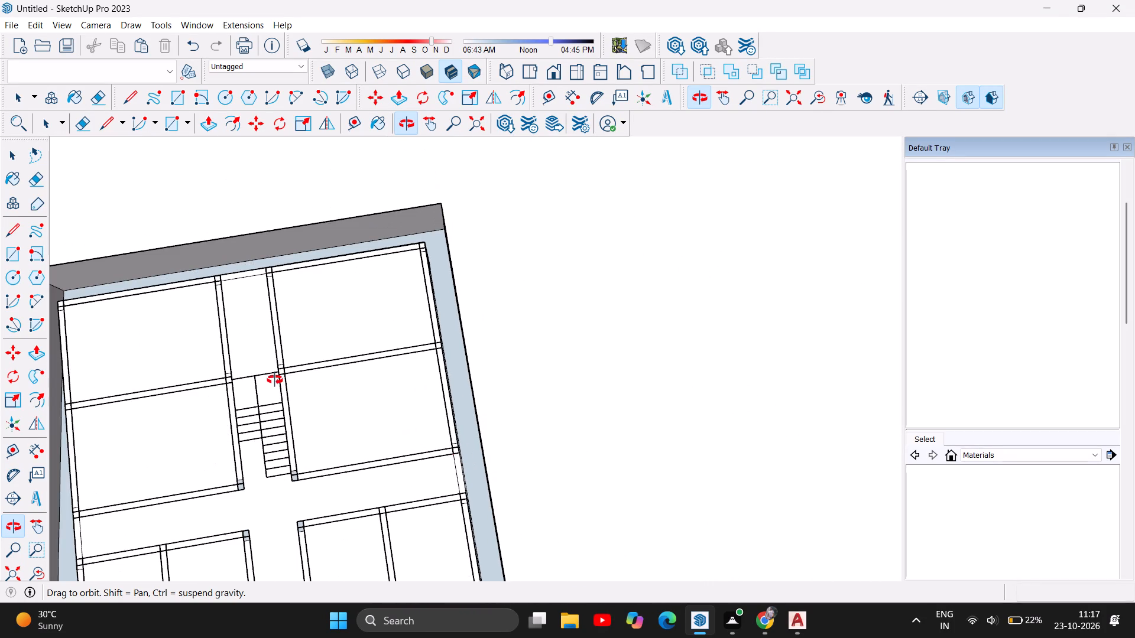
scroll(275, 379, up, 1)
scroll(337, 341, down, 6)
scroll(166, 414, up, 8)
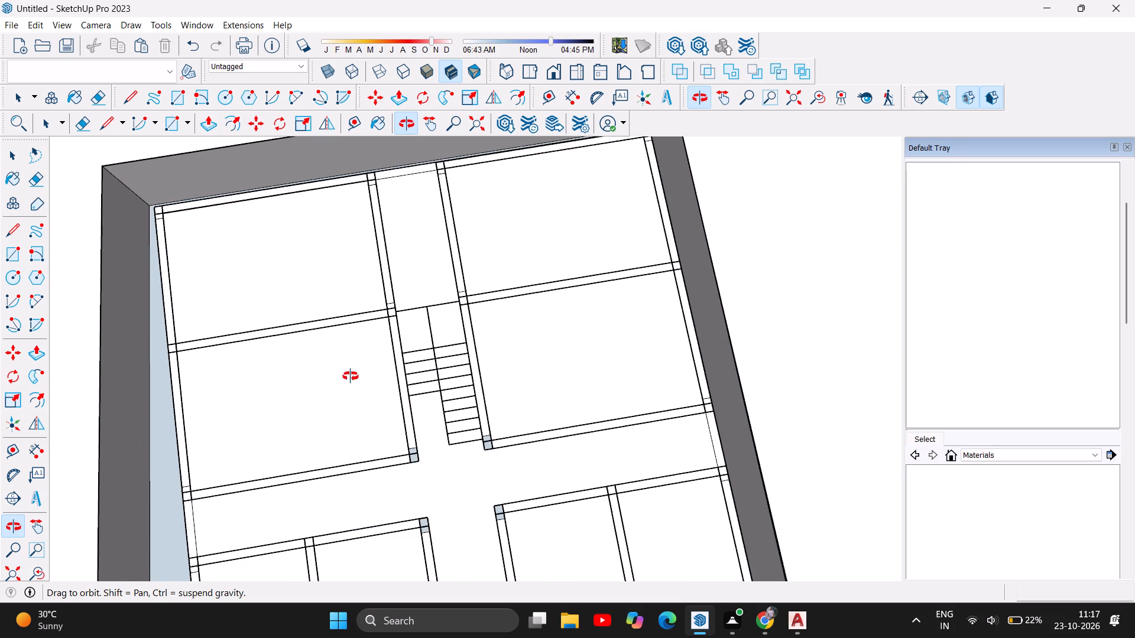
drag(352, 377, 274, 360)
scroll(312, 362, down, 5)
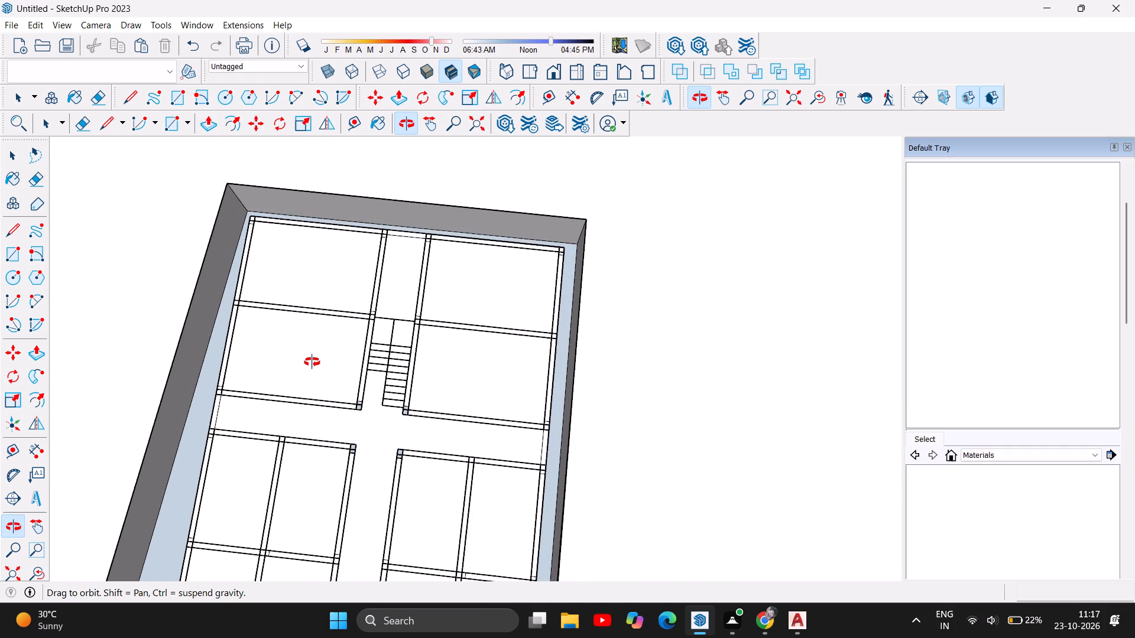
scroll(486, 331, down, 7)
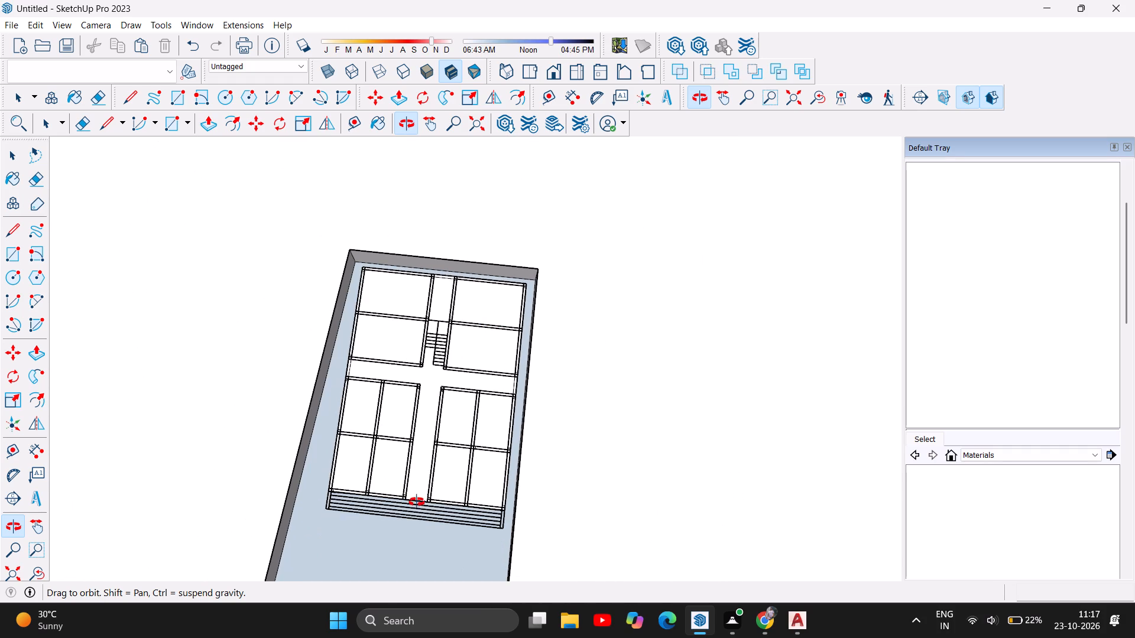
scroll(401, 505, up, 12)
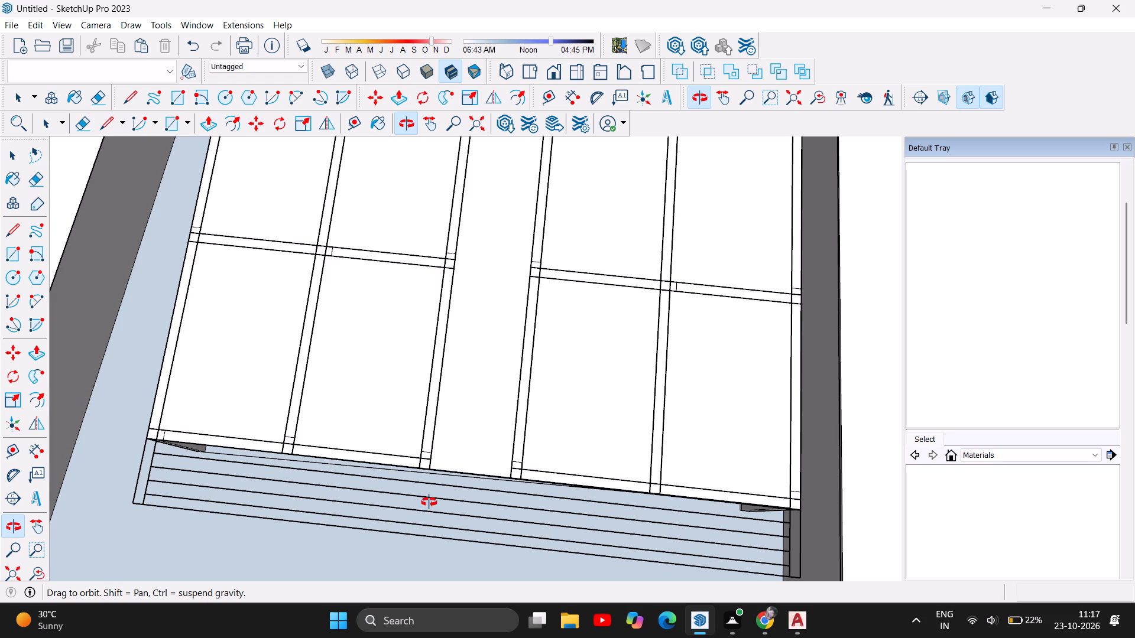
scroll(464, 494, down, 5)
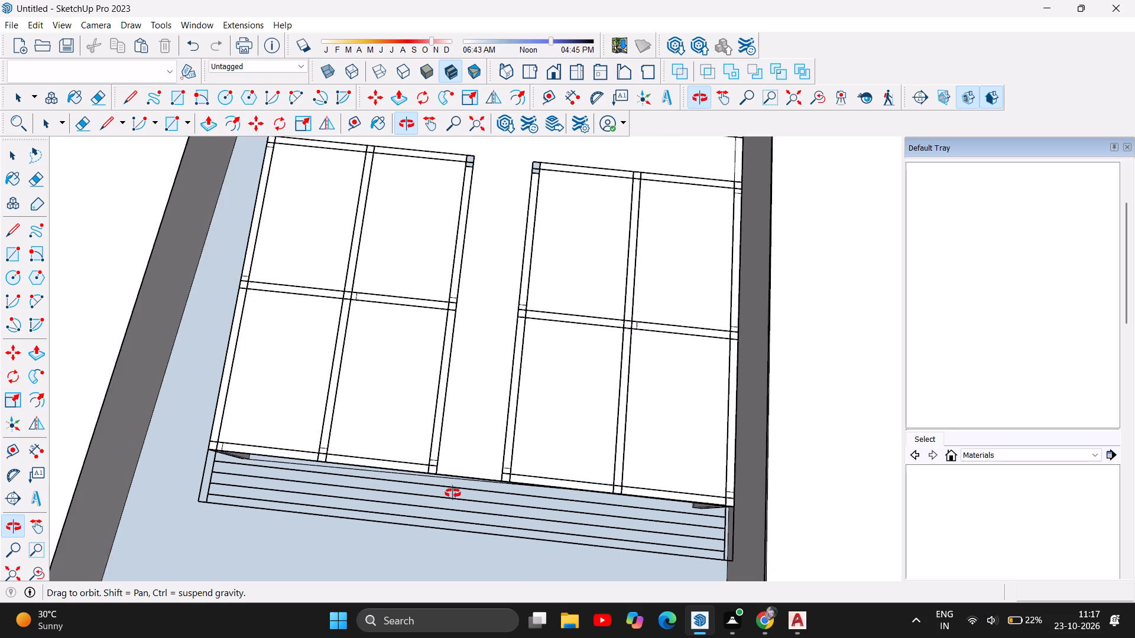
scroll(491, 440, down, 5)
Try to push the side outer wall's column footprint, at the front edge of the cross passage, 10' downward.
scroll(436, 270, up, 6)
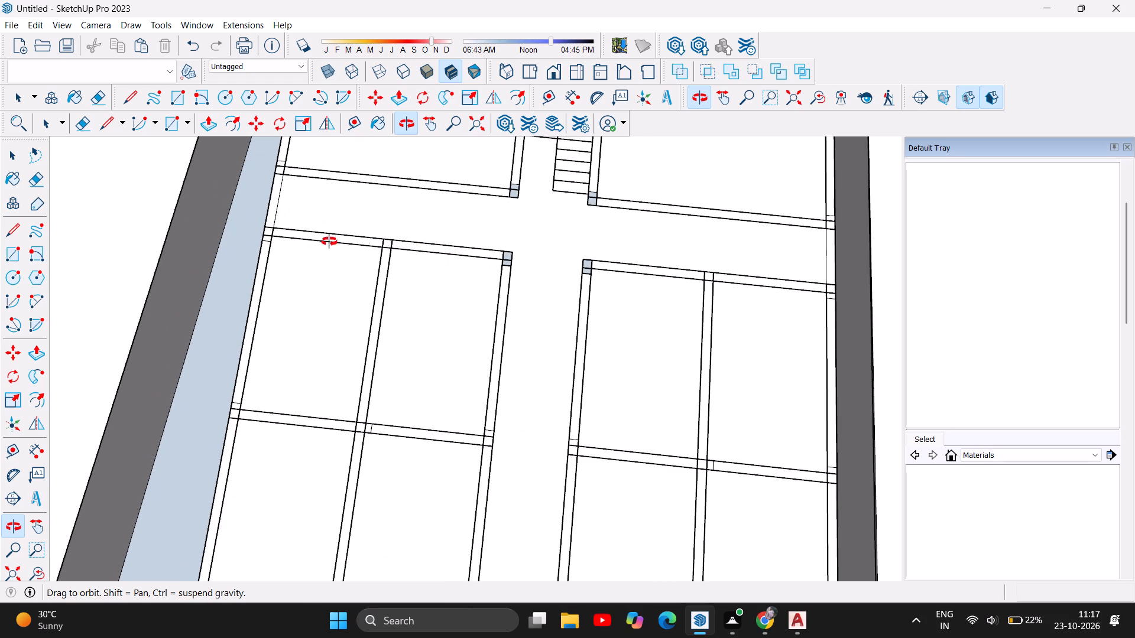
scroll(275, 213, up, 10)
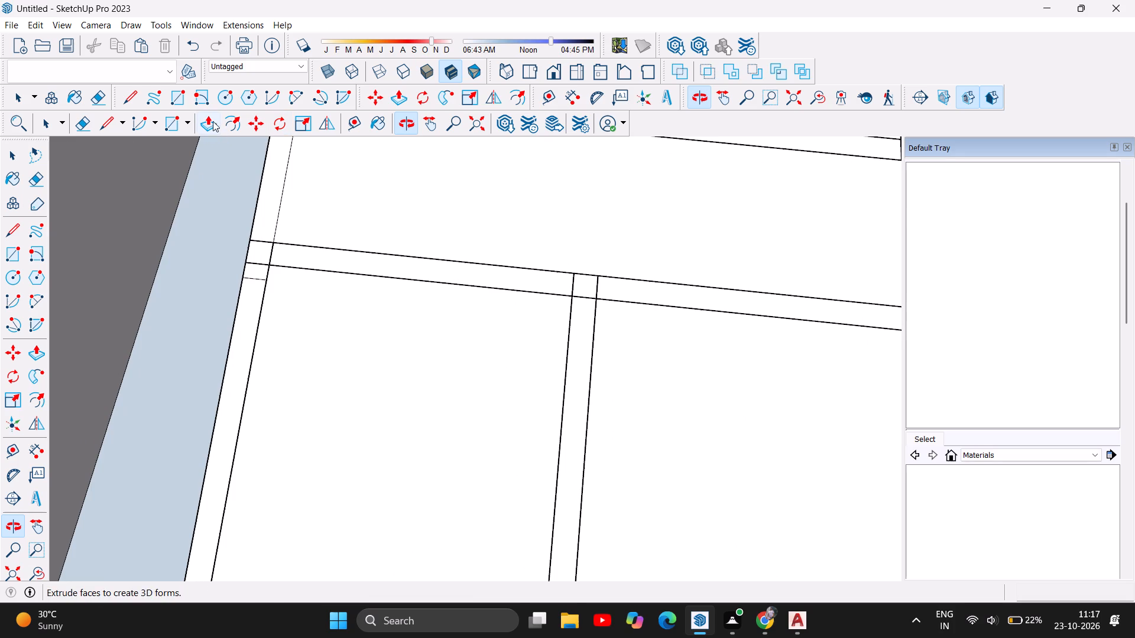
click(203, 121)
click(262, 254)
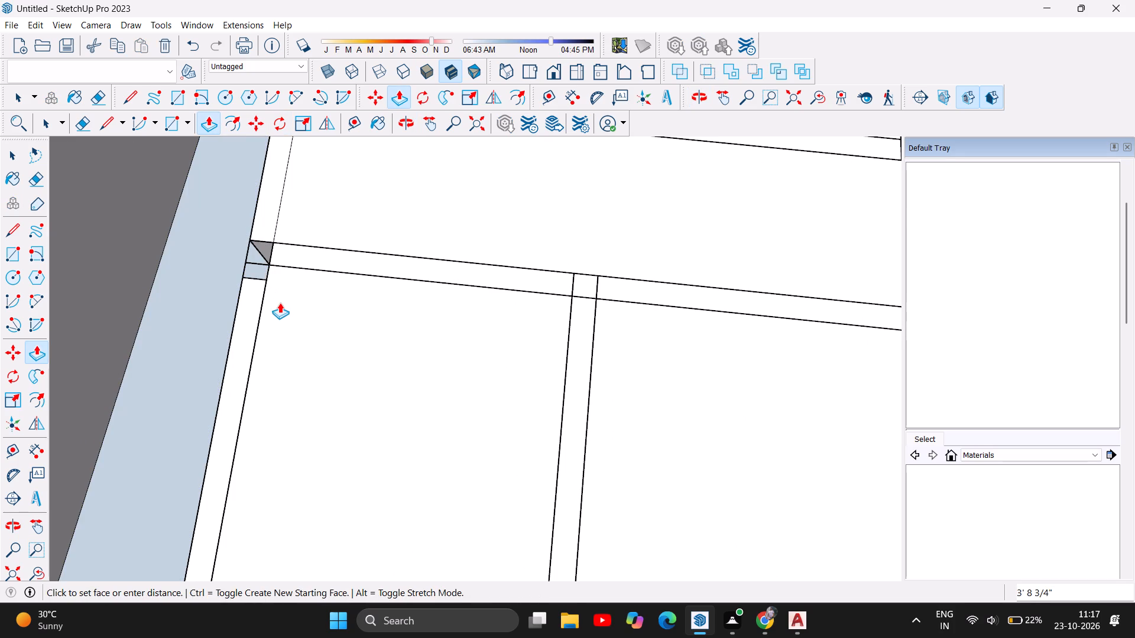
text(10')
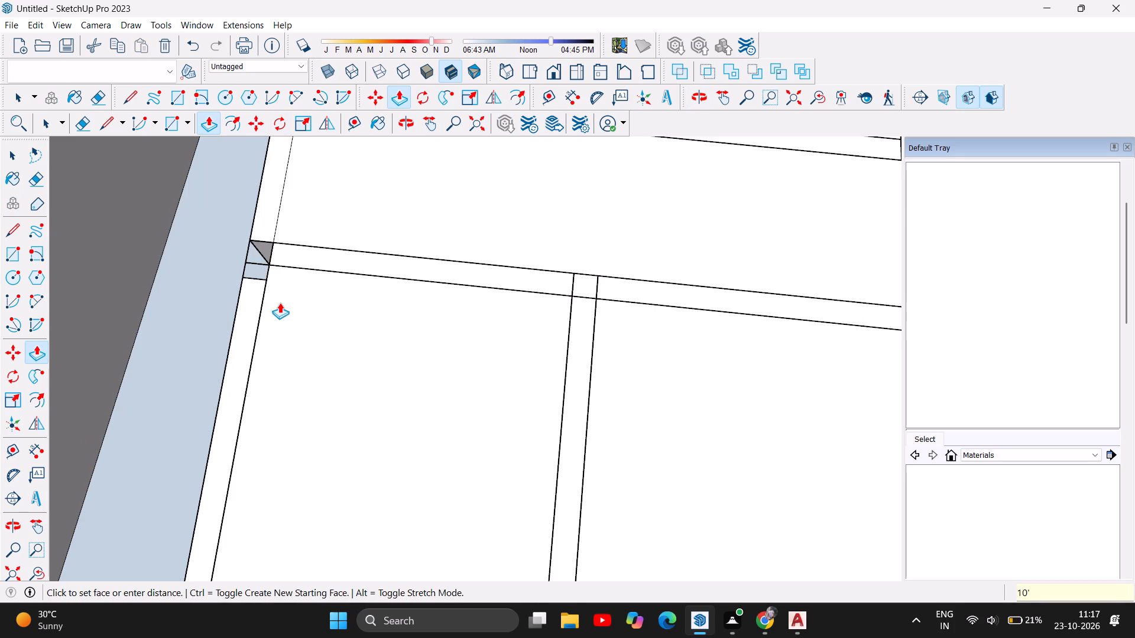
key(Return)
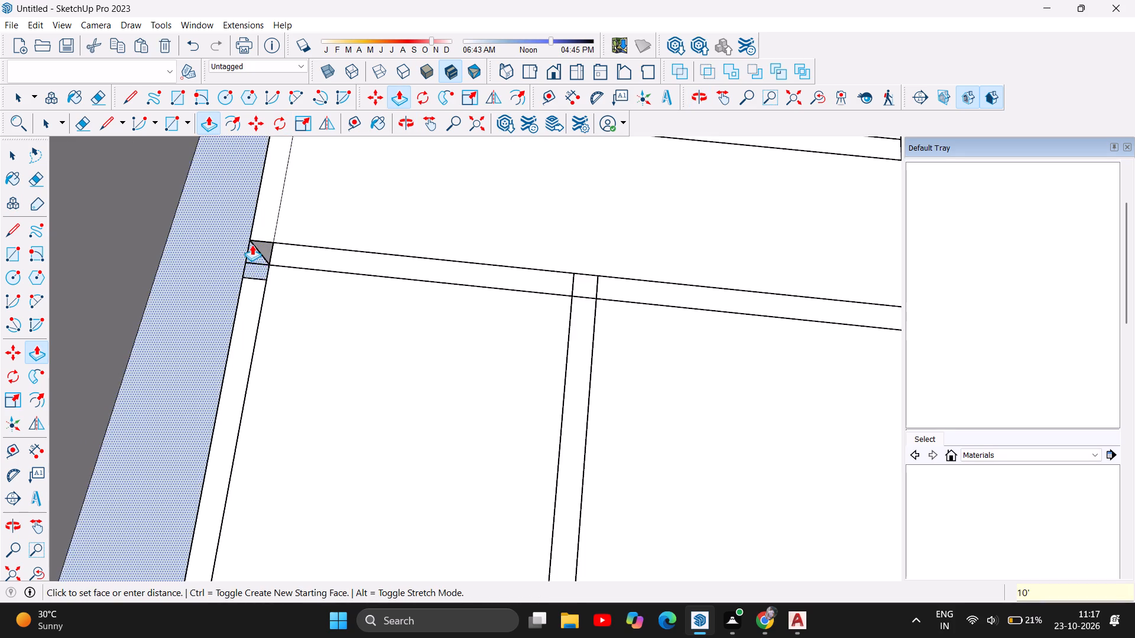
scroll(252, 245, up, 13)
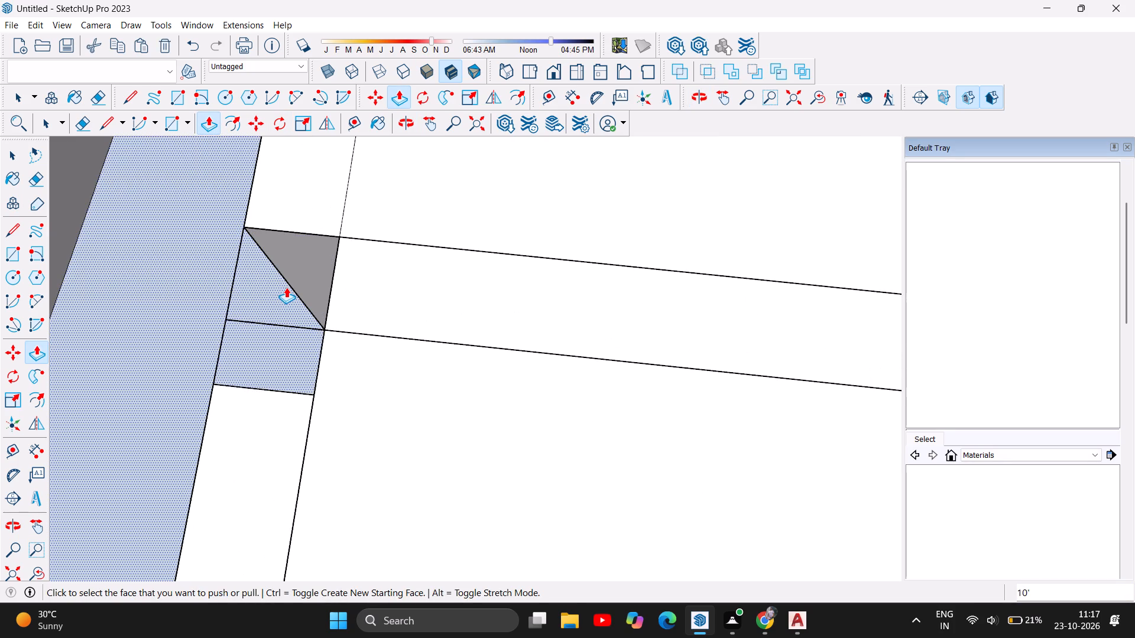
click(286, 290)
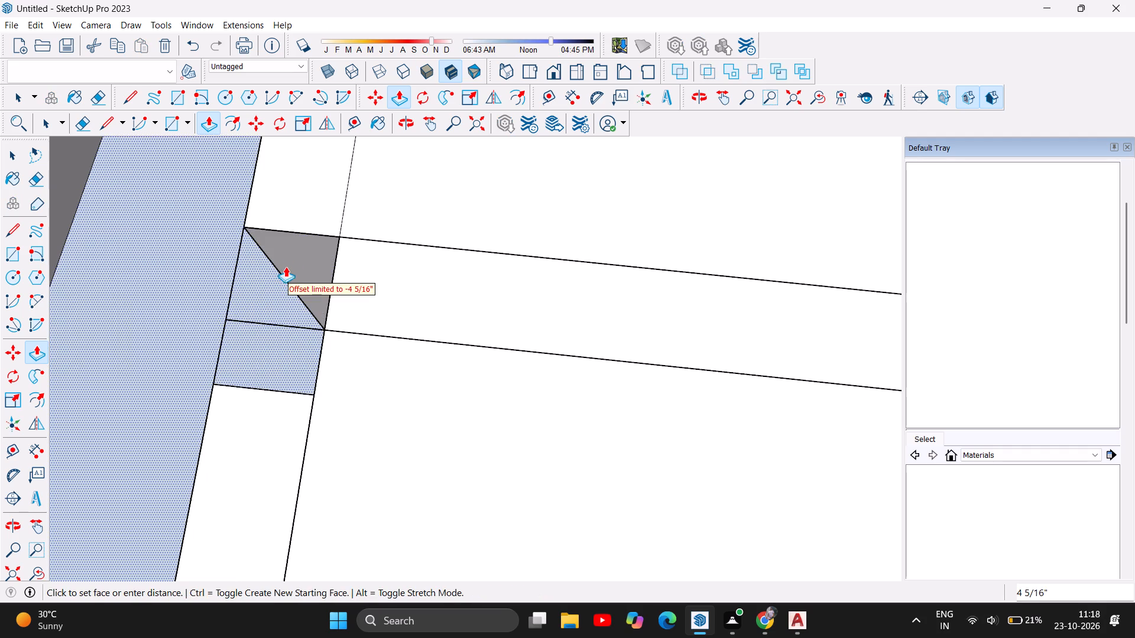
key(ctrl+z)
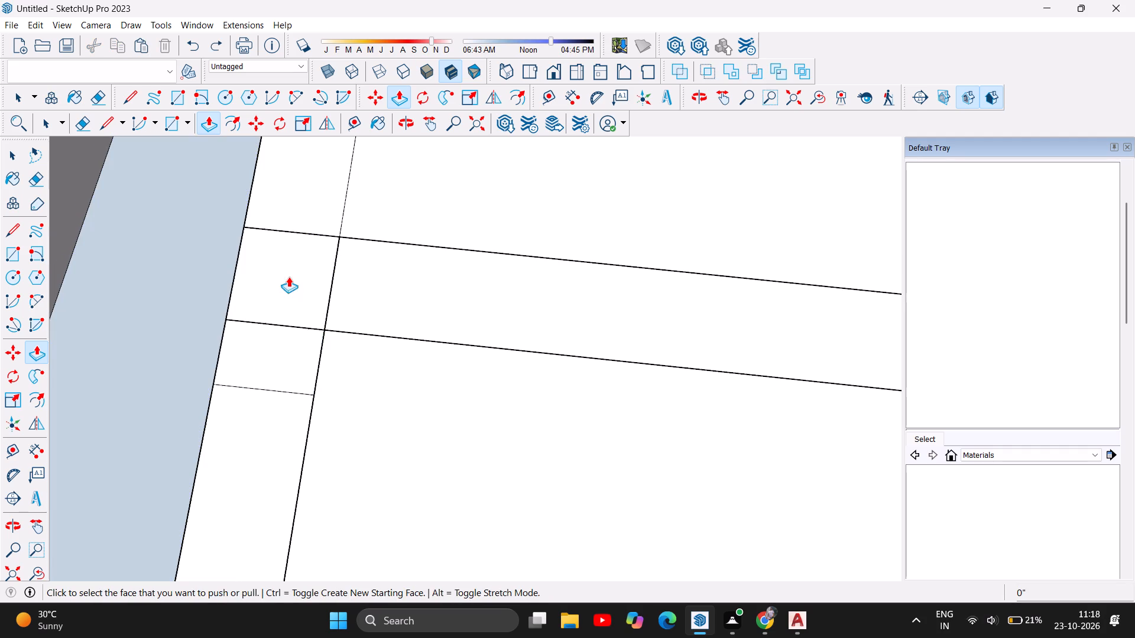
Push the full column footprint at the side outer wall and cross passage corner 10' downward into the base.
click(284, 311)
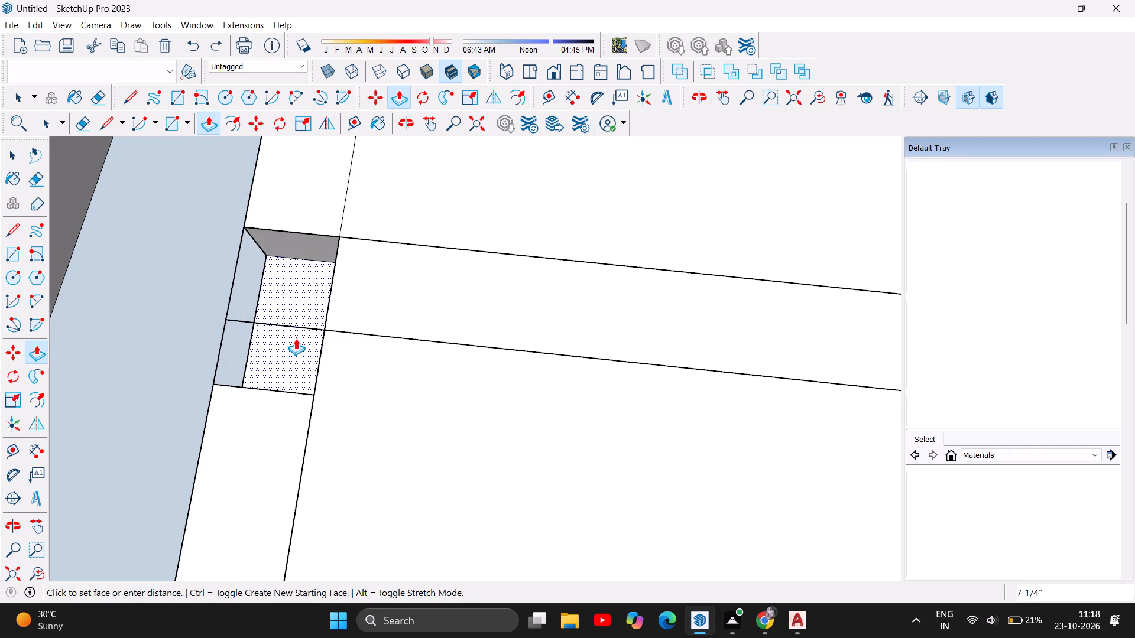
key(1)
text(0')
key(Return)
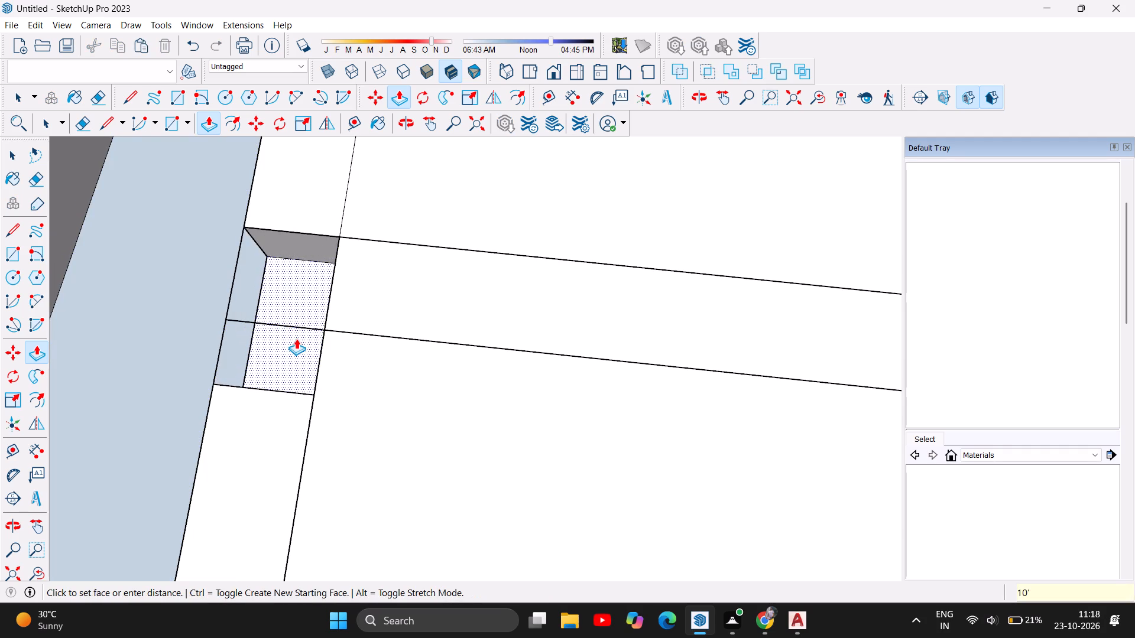
Examine the recess of the side outer wall column from outside the base, down to its bottom.
click(407, 117)
drag(200, 349, 520, 230)
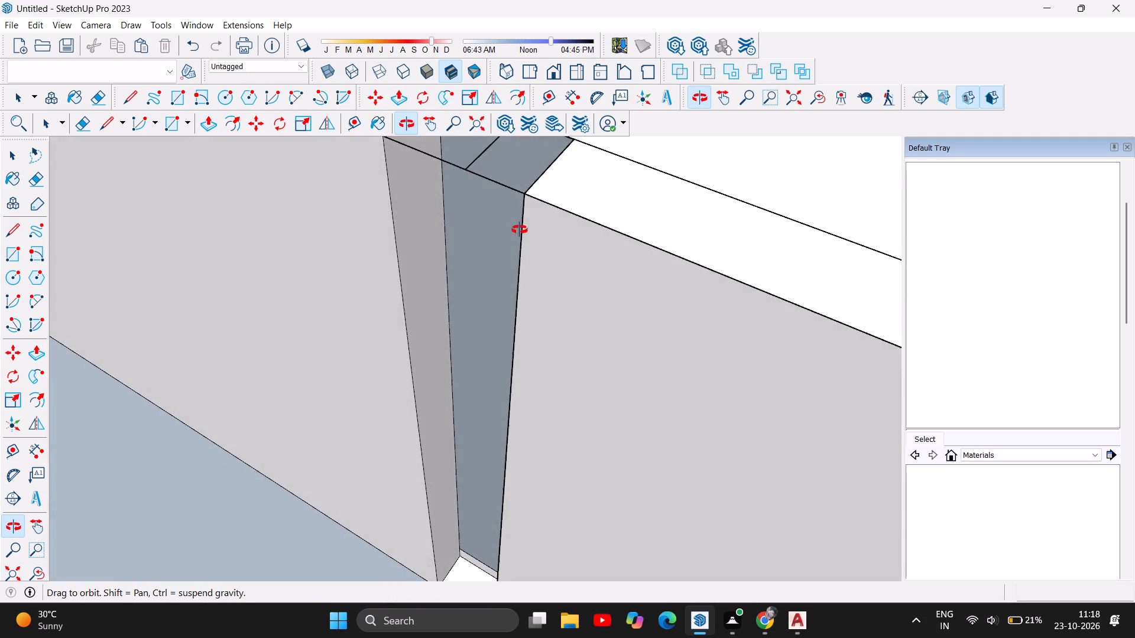
drag(520, 230, 522, 228)
drag(494, 369, 456, 281)
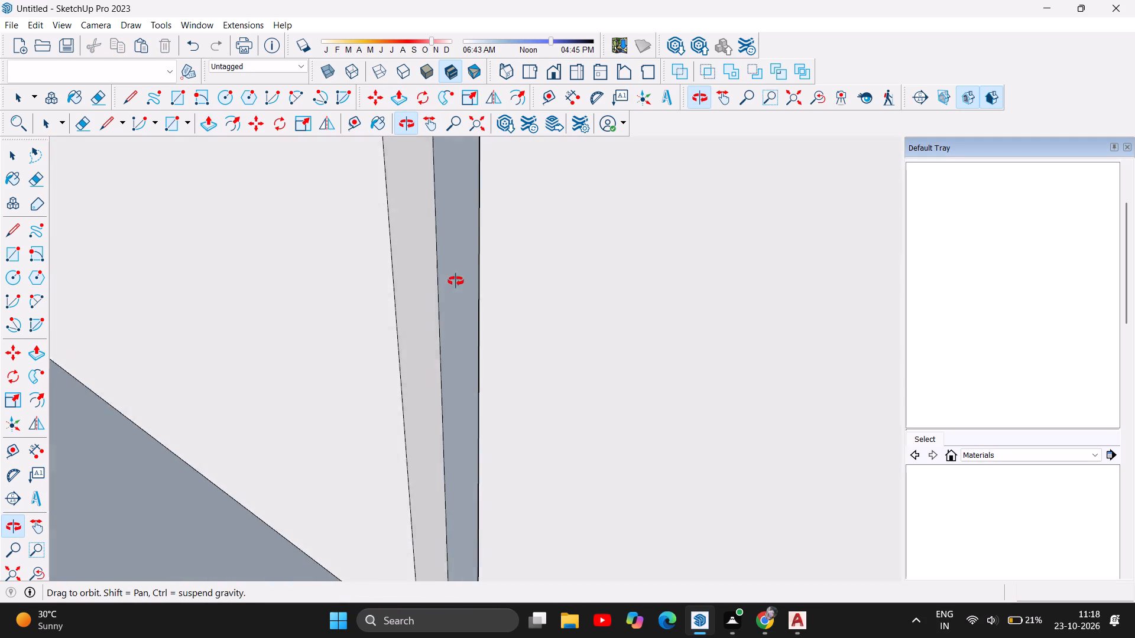
drag(456, 281, 430, 288)
scroll(430, 288, down, 6)
scroll(400, 455, up, 4)
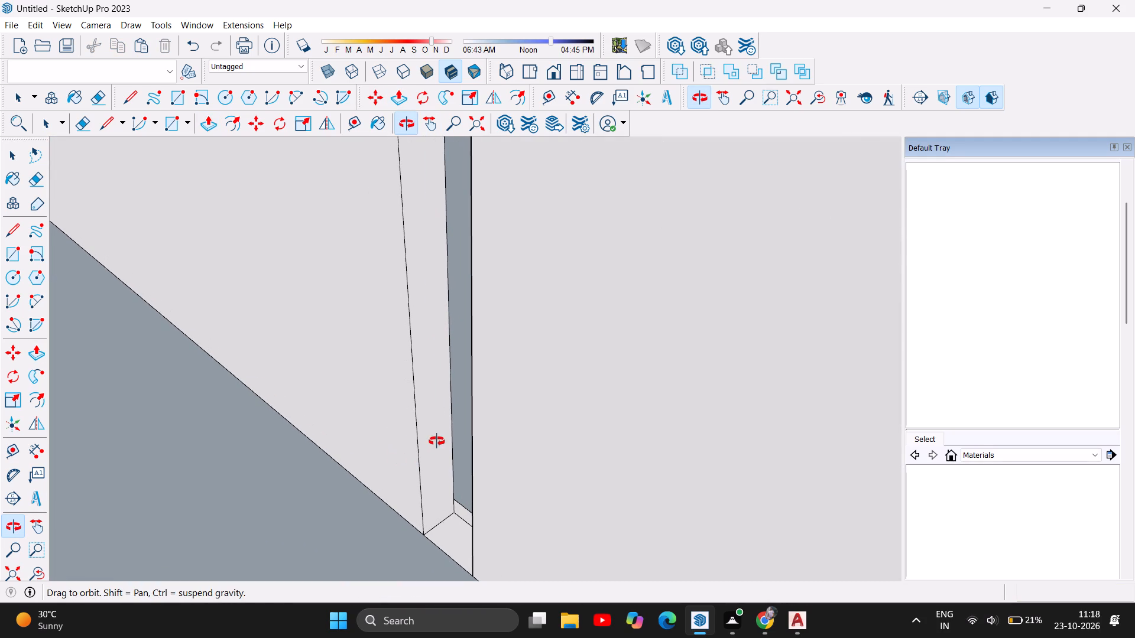
scroll(431, 506, down, 8)
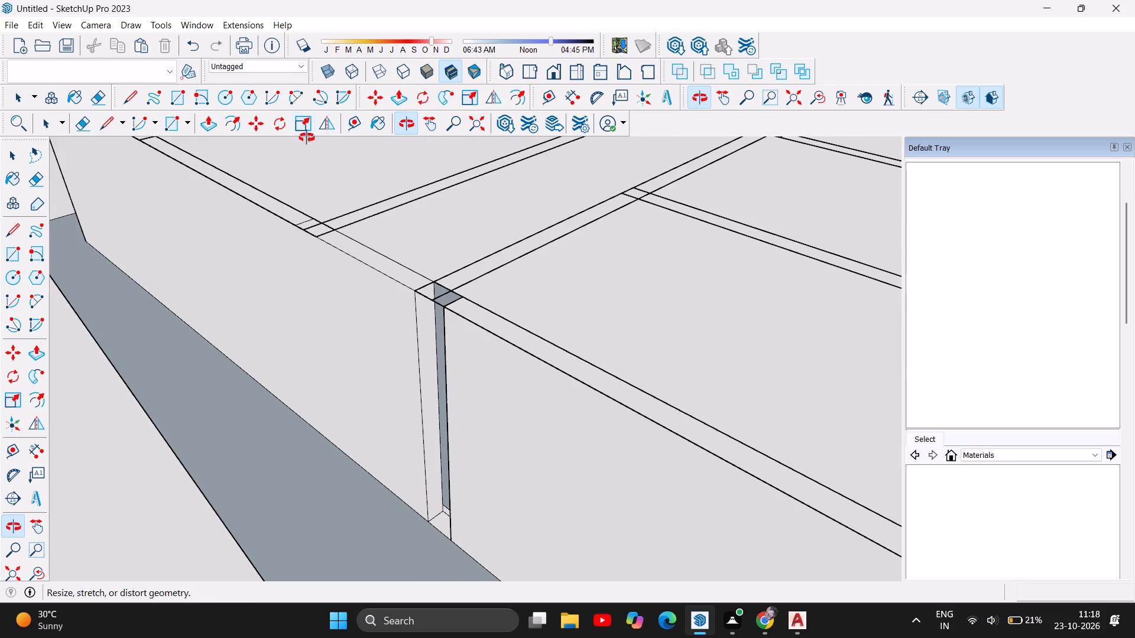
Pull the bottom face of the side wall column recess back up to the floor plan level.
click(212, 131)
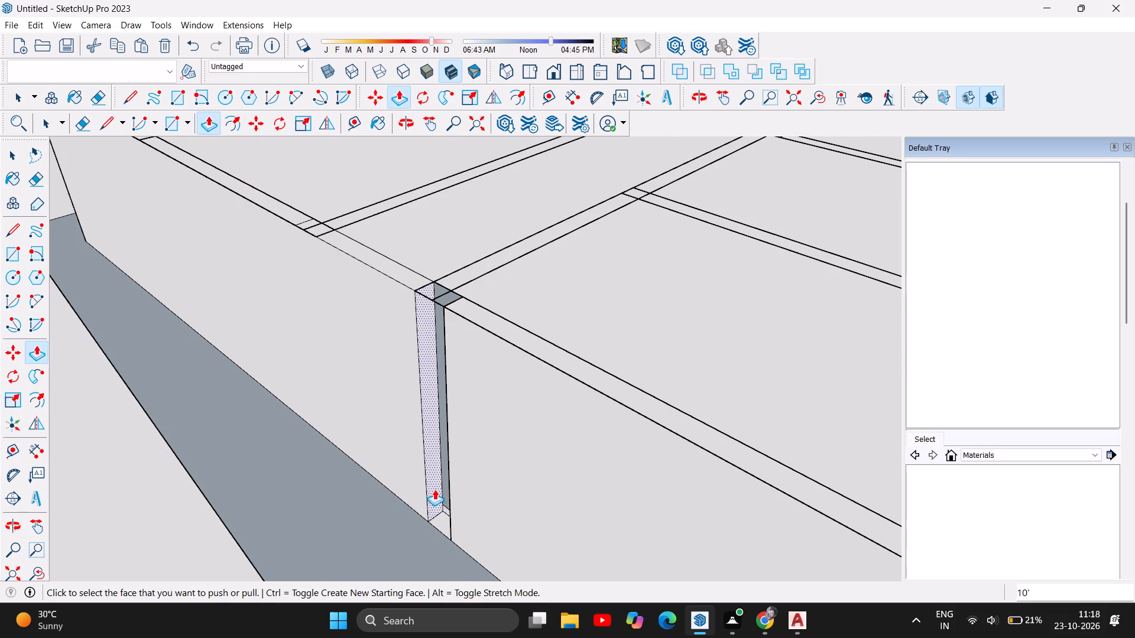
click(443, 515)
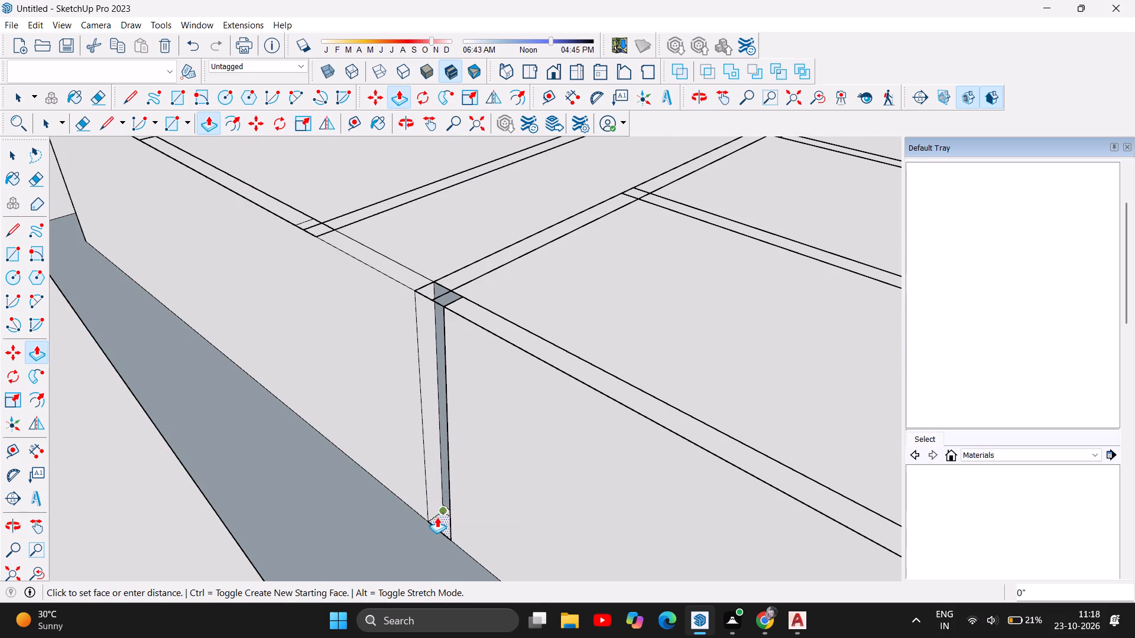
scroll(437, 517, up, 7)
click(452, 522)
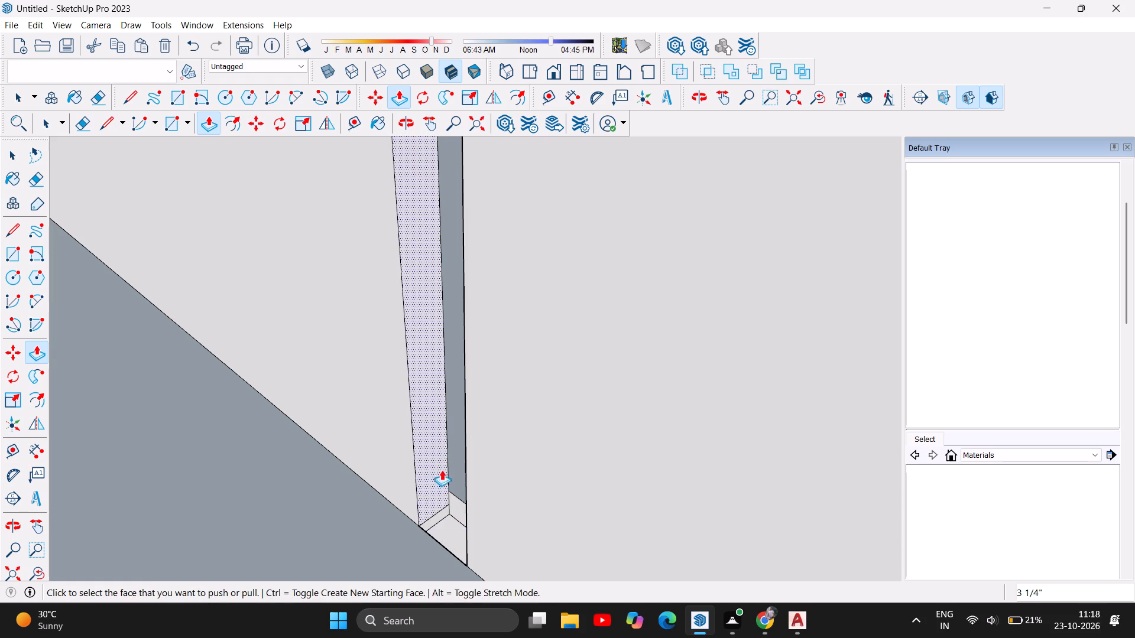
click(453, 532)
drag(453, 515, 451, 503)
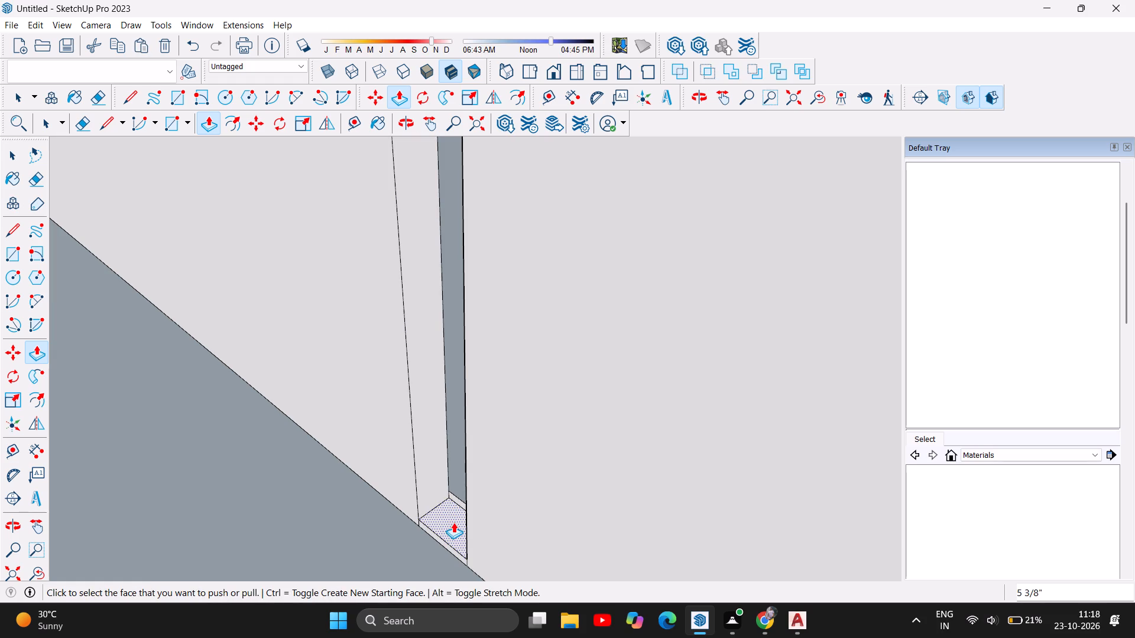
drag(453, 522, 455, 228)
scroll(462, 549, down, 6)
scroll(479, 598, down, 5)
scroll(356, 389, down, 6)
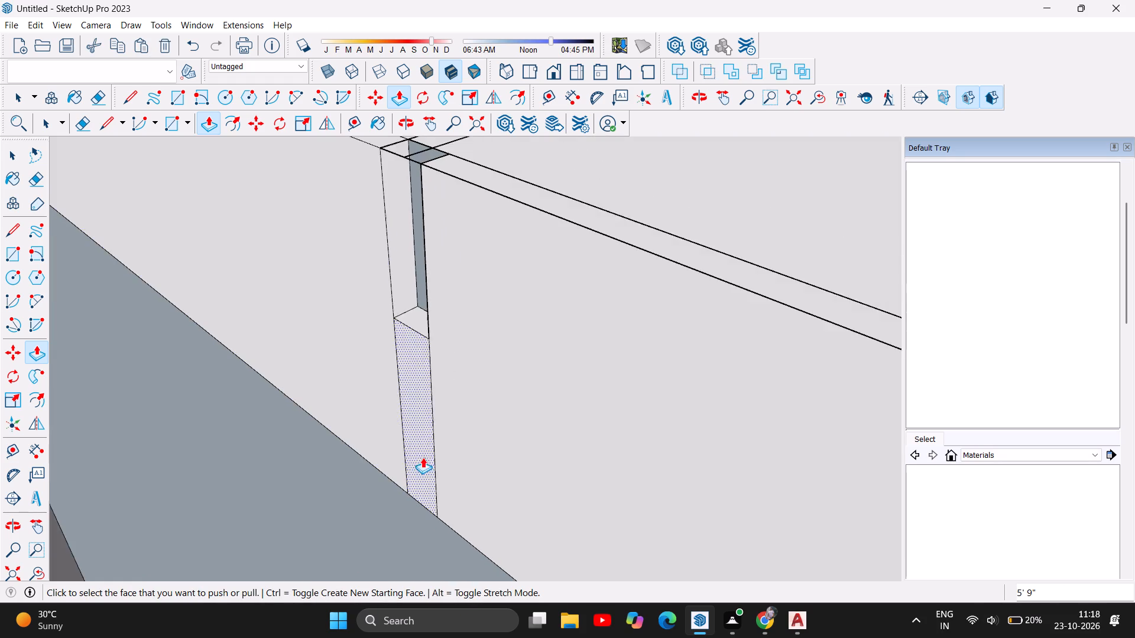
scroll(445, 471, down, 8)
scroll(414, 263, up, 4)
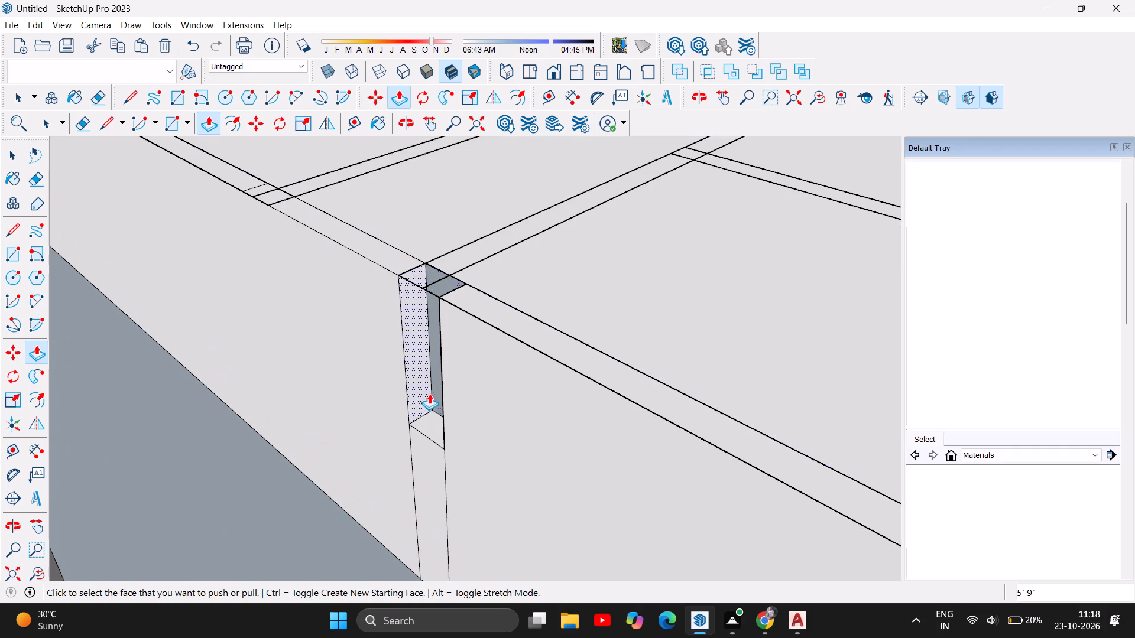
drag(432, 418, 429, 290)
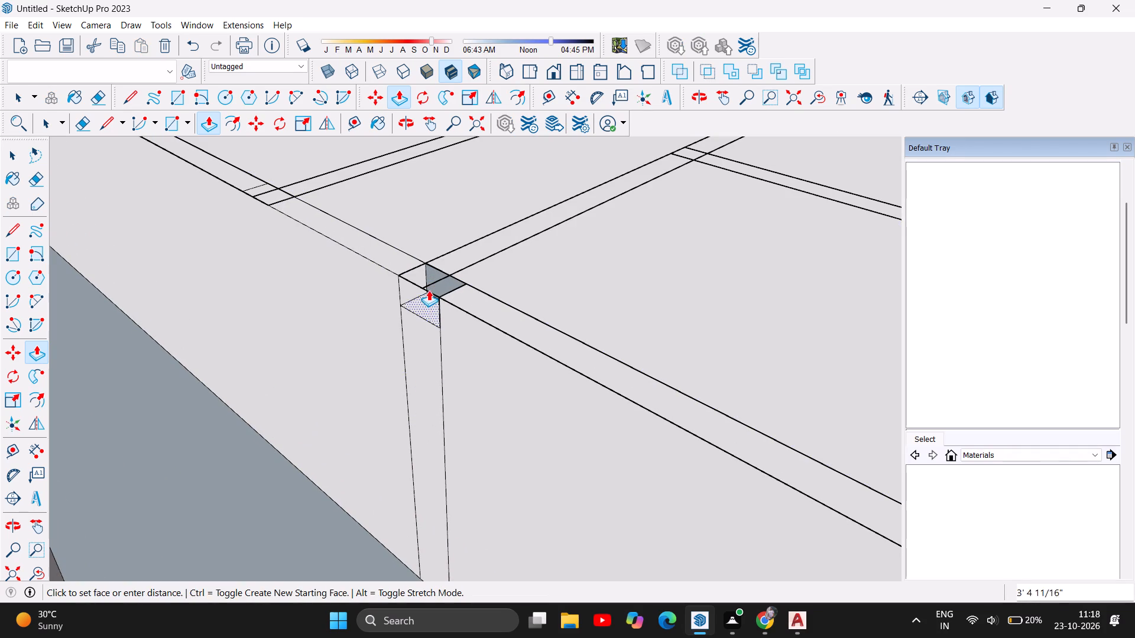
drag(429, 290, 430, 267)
Pull the column footprint at the side outer wall and cross passage corner 11' upward above the base.
click(420, 267)
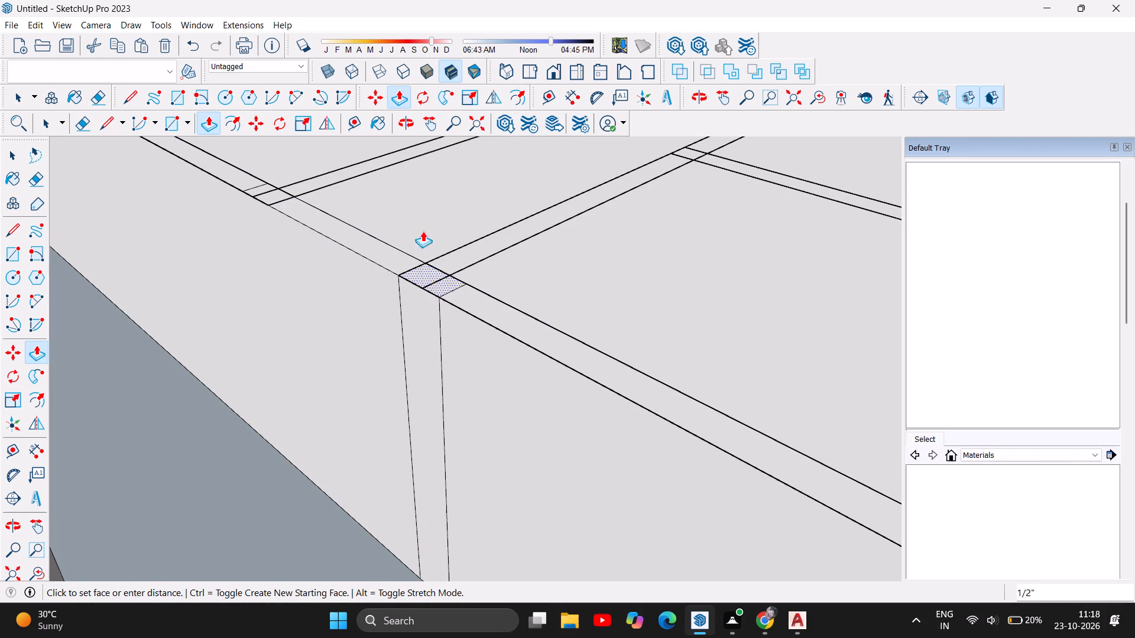
text(11')
key(Return)
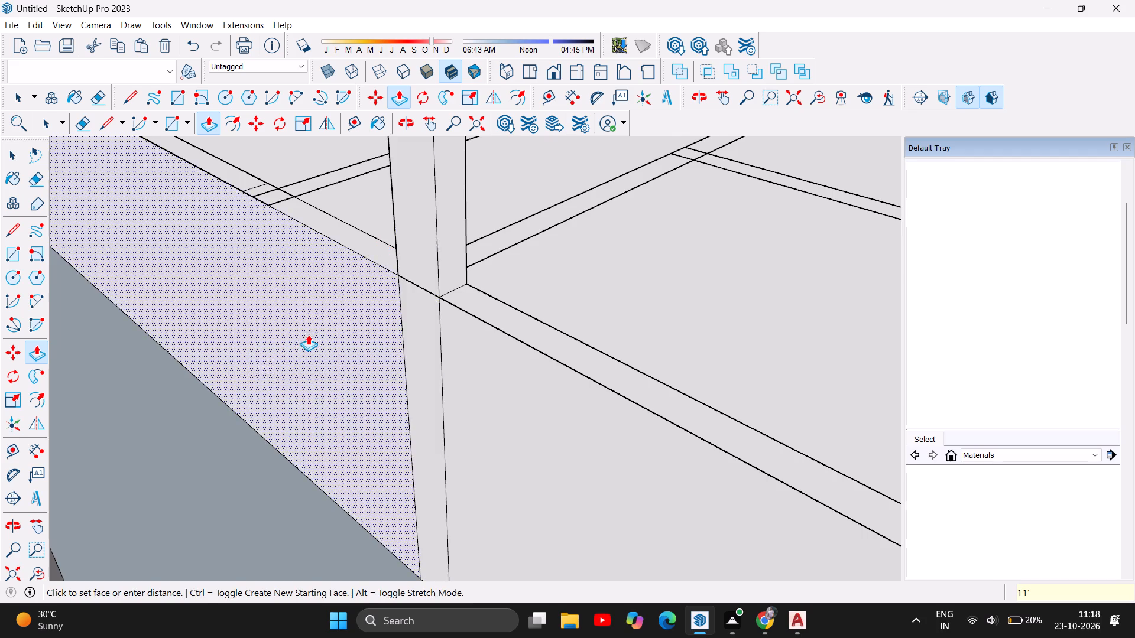
Examine the raised side wall column and the whole base from several angles.
scroll(218, 421, down, 20)
scroll(190, 441, down, 6)
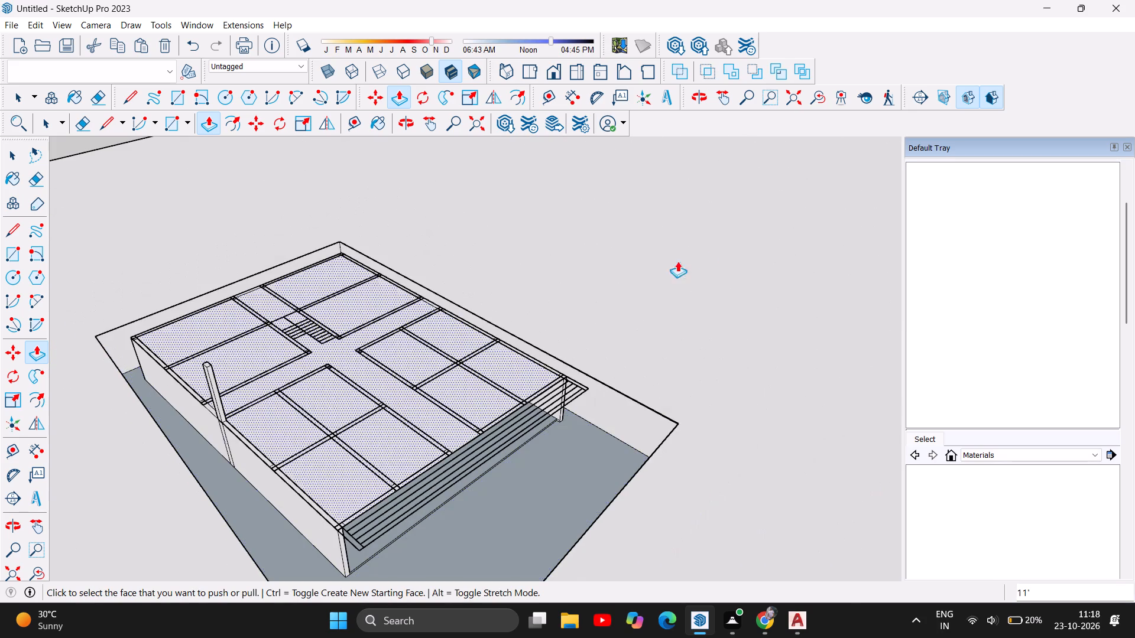
click(400, 119)
drag(566, 311, 265, 308)
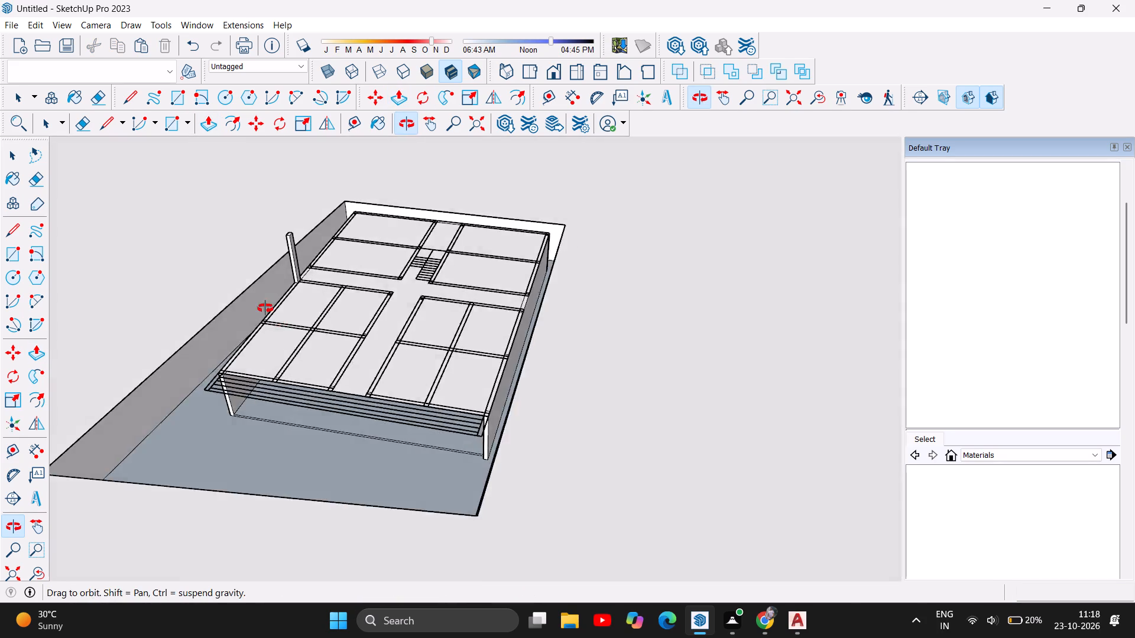
drag(265, 308, 720, 263)
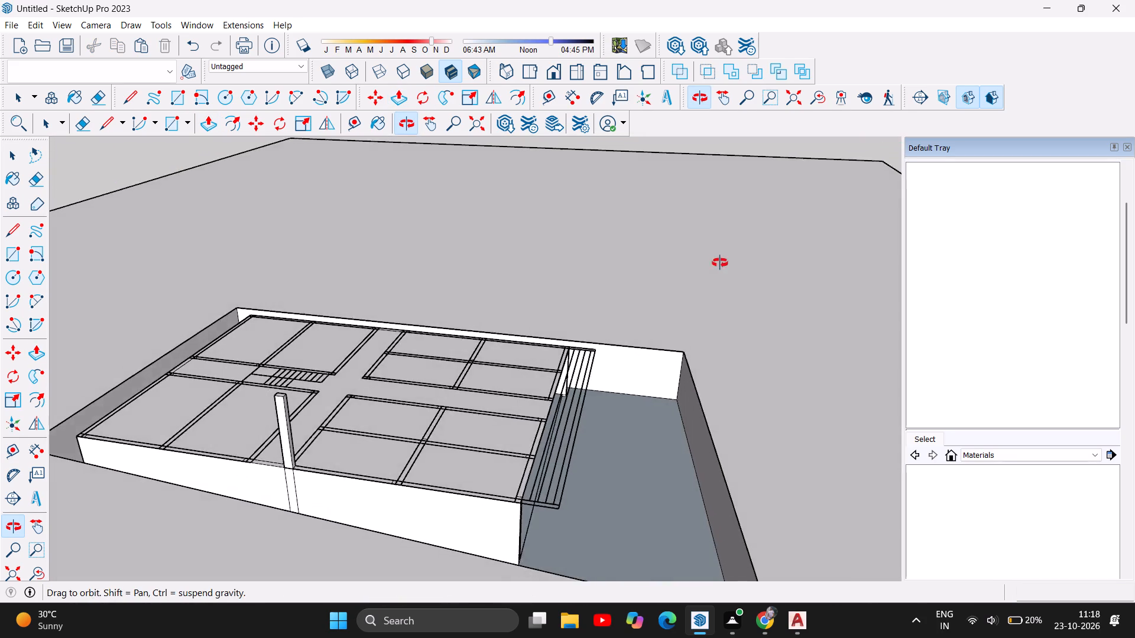
drag(720, 263, 237, 344)
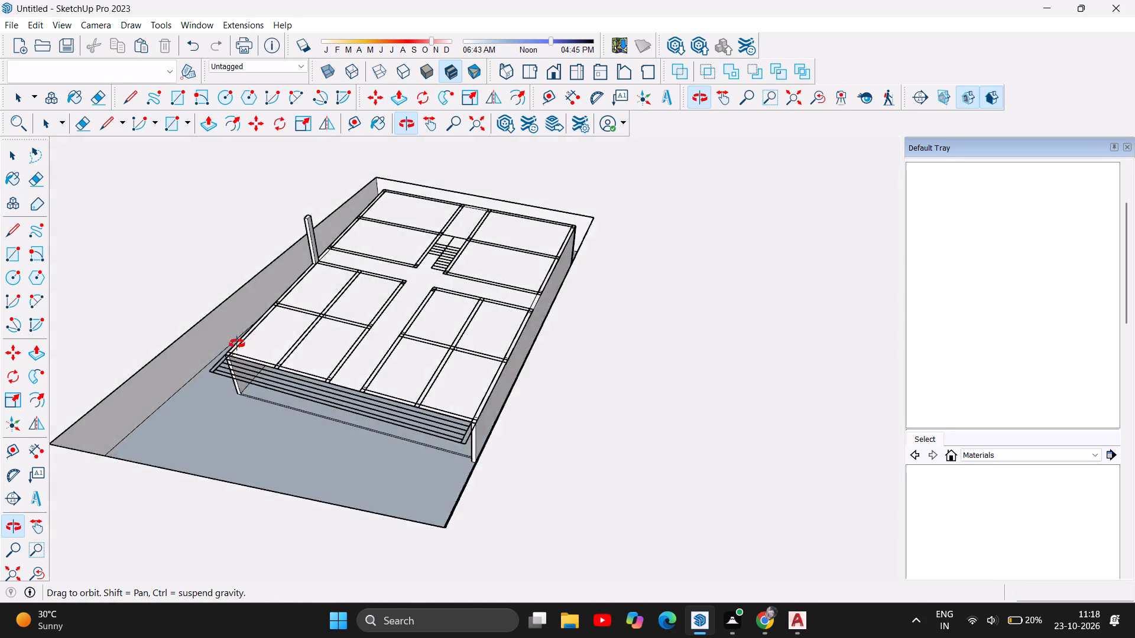
Examine the raised side wall column and its surroundings on the base from several angles.
drag(237, 344, 387, 265)
scroll(271, 287, up, 8)
scroll(259, 336, up, 2)
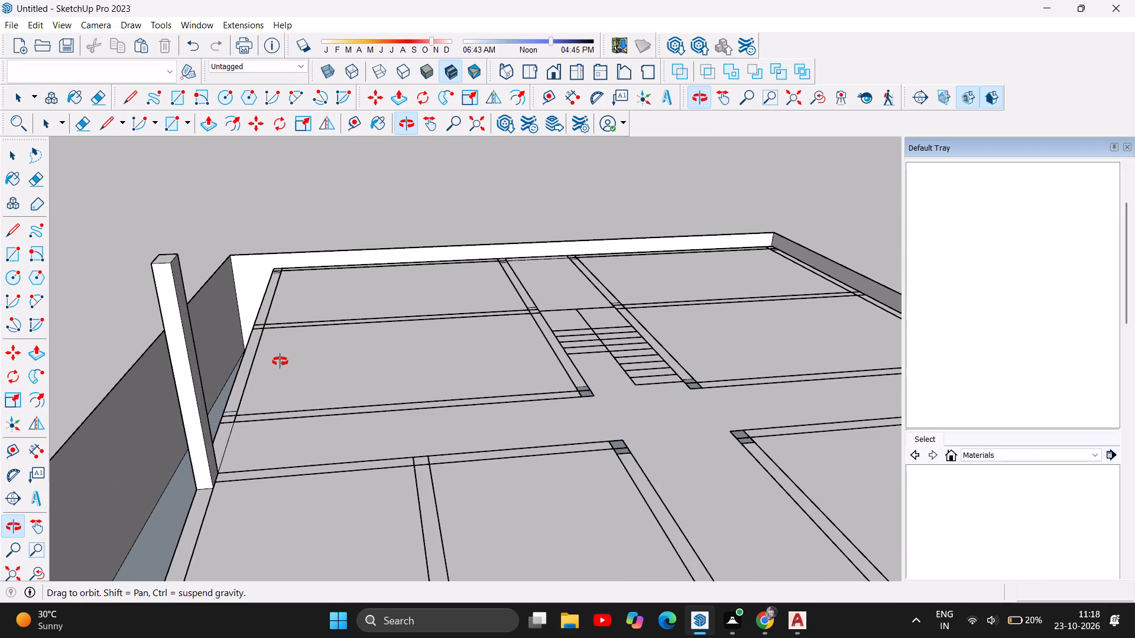
drag(282, 362, 276, 401)
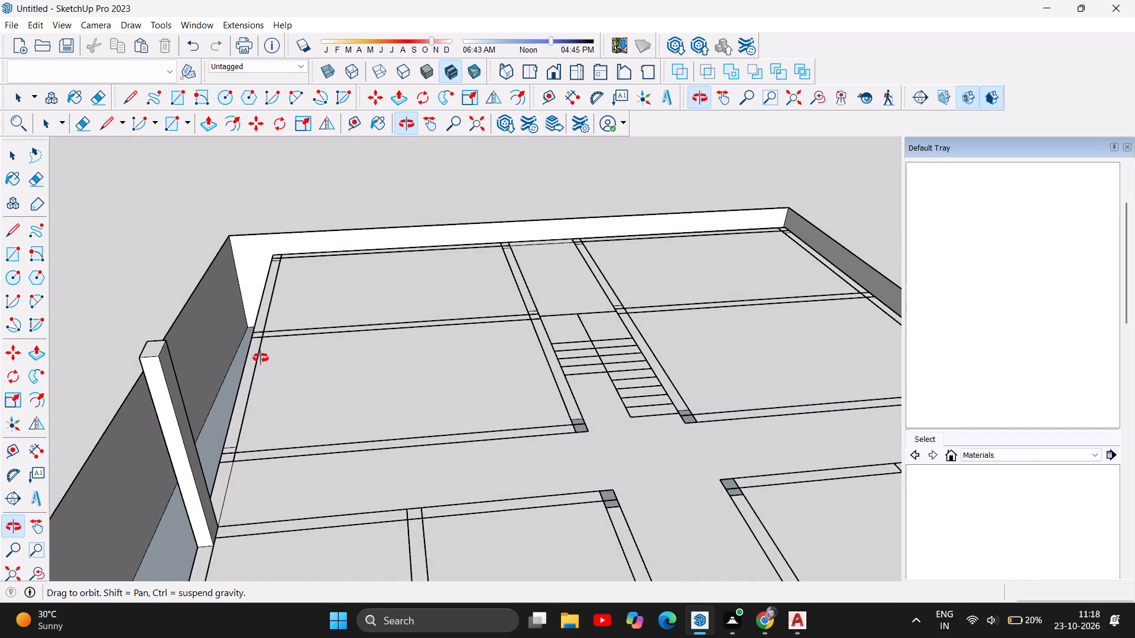
scroll(239, 331, down, 11)
drag(363, 413, 154, 350)
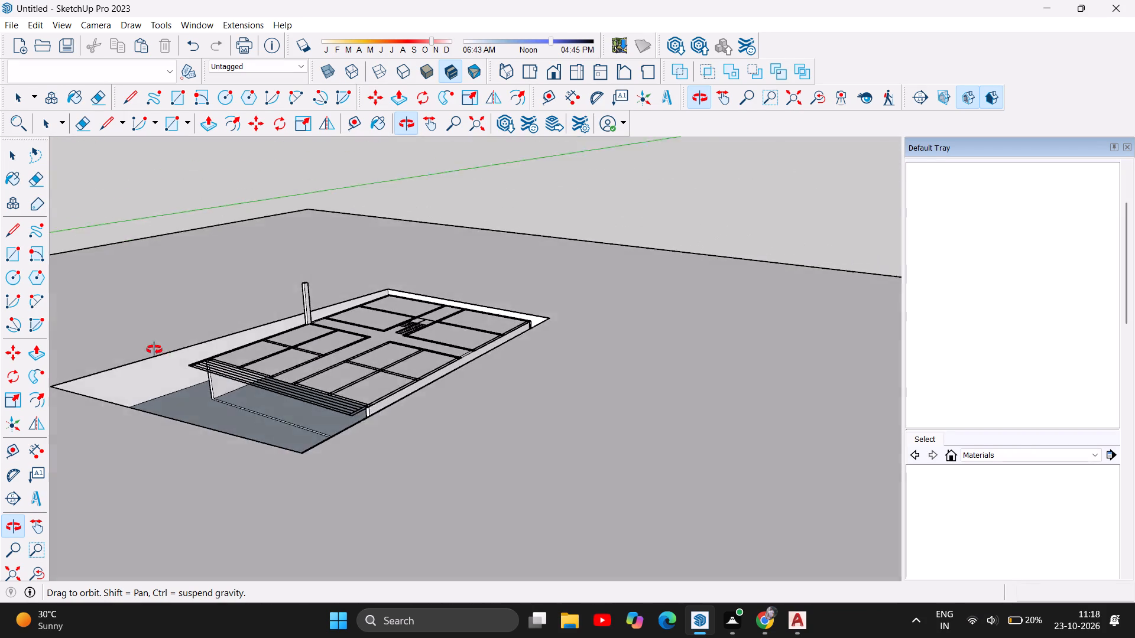
drag(154, 350, 394, 471)
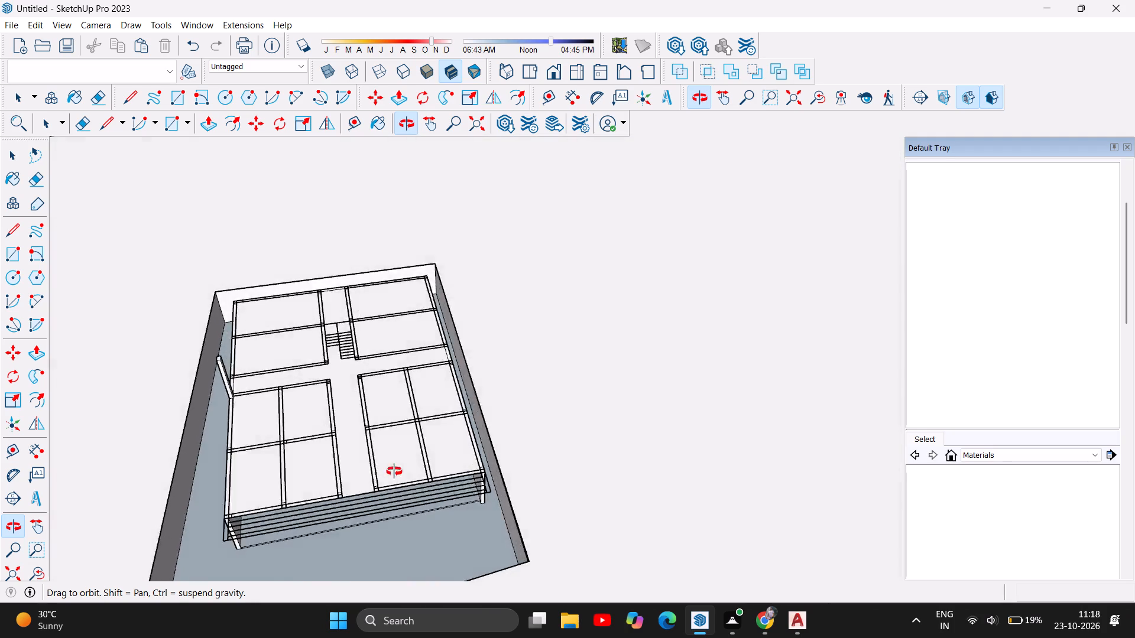
drag(394, 471, 725, 338)
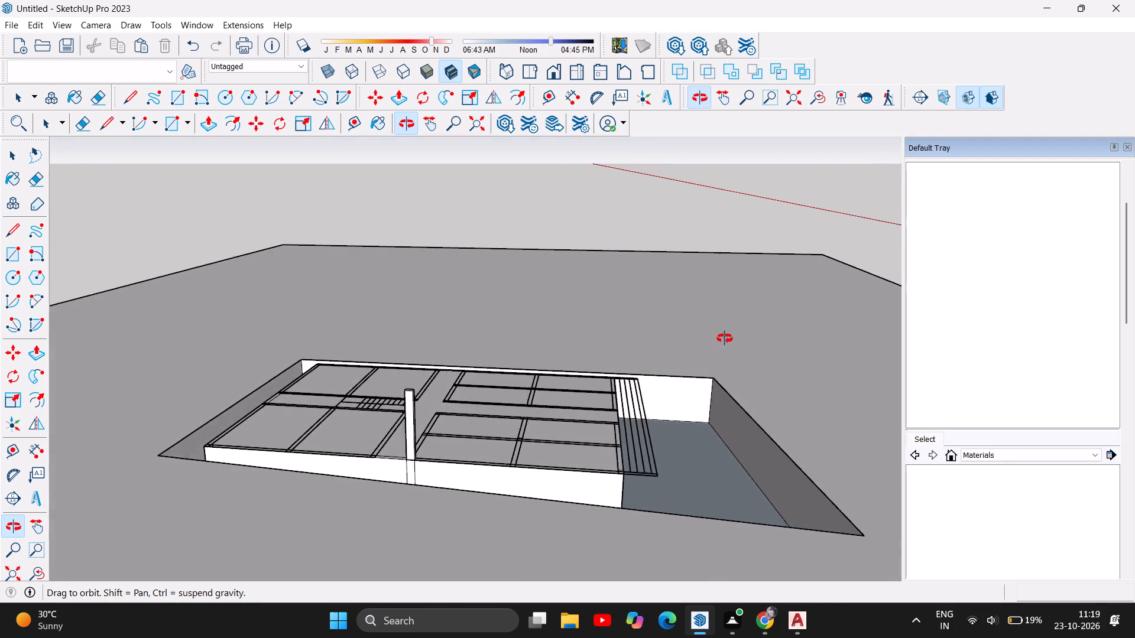
drag(725, 338, 238, 348)
scroll(264, 327, up, 12)
scroll(286, 308, down, 3)
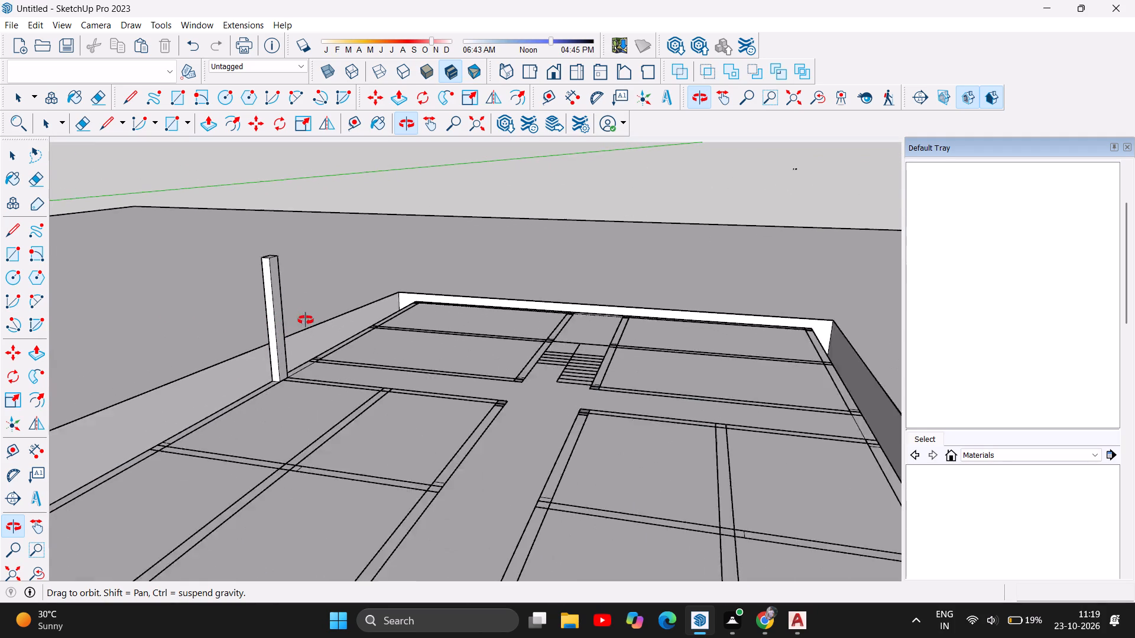
scroll(306, 320, down, 4)
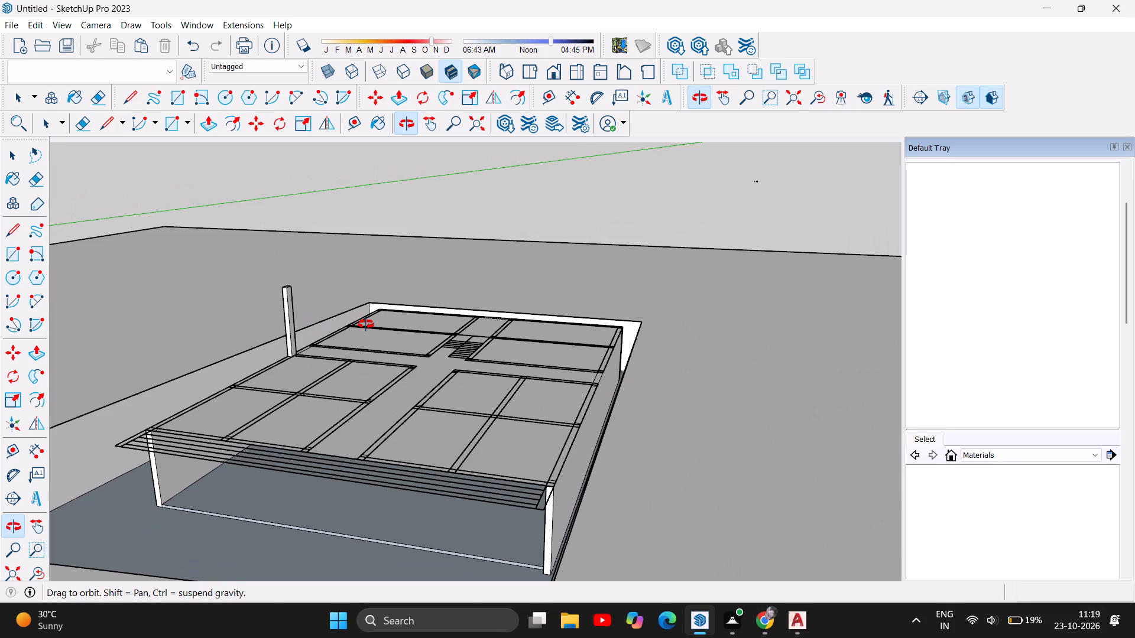
Undo the 11' raise of the side outer wall column.
key(ctrl+z)
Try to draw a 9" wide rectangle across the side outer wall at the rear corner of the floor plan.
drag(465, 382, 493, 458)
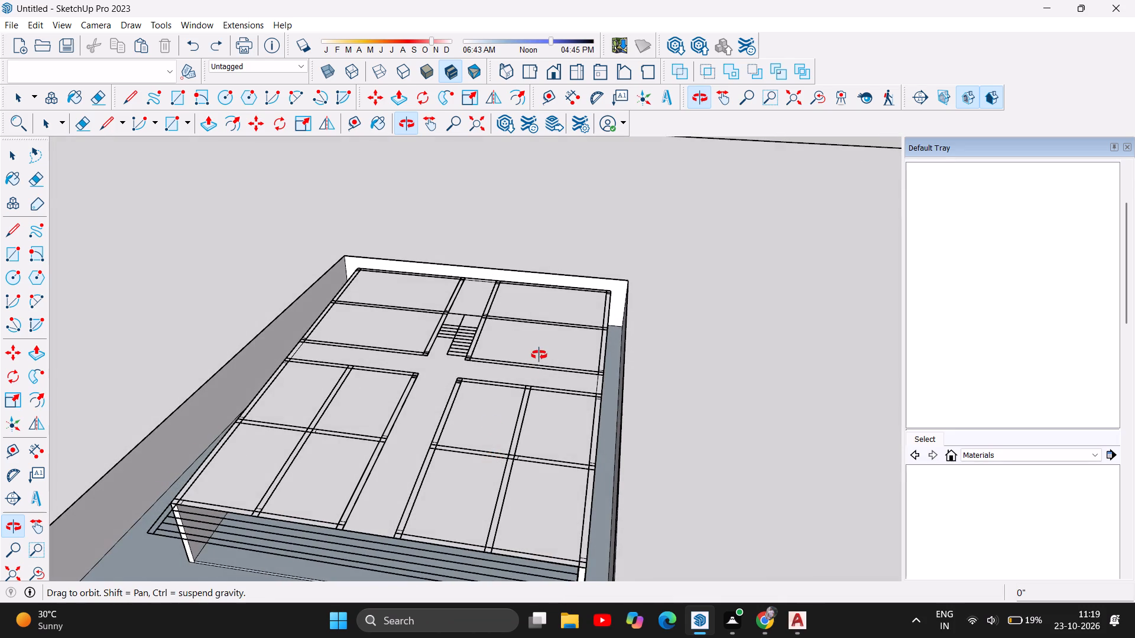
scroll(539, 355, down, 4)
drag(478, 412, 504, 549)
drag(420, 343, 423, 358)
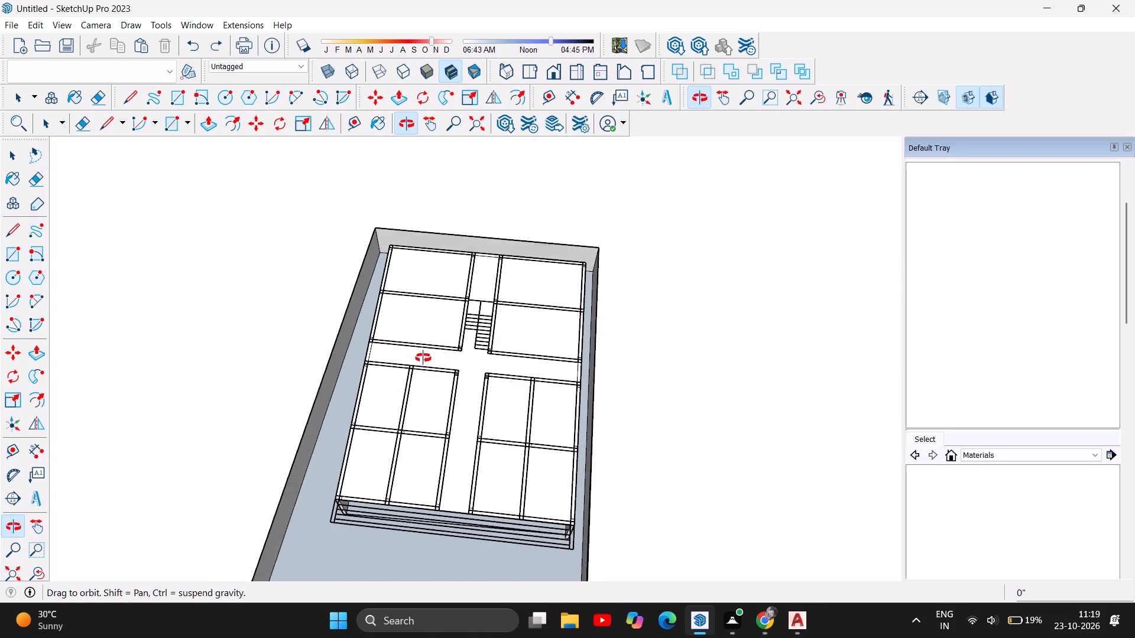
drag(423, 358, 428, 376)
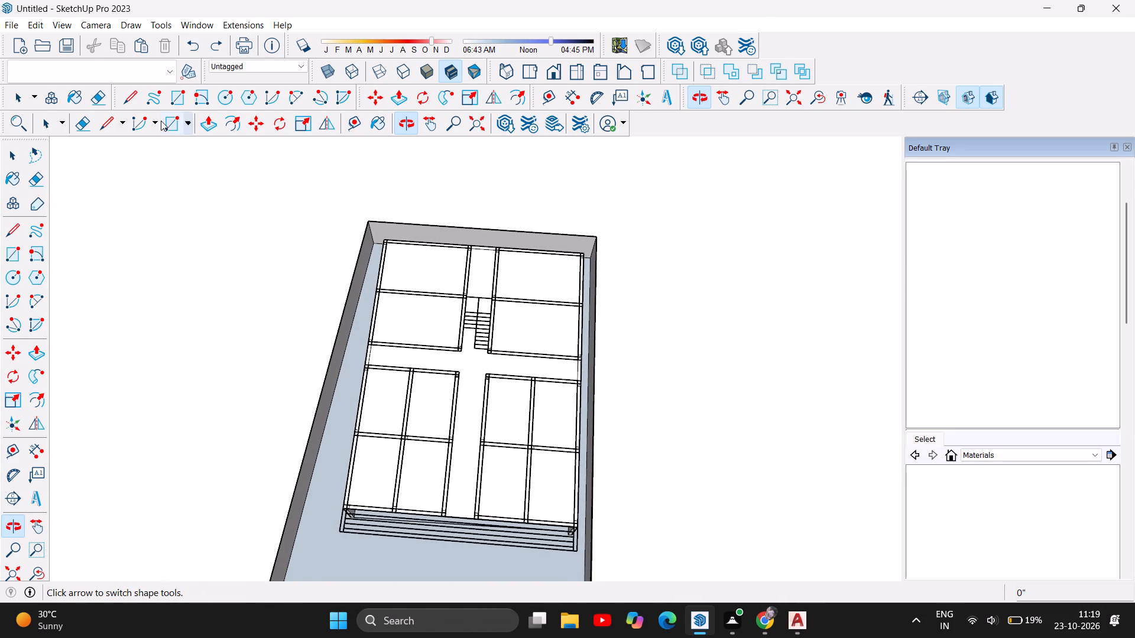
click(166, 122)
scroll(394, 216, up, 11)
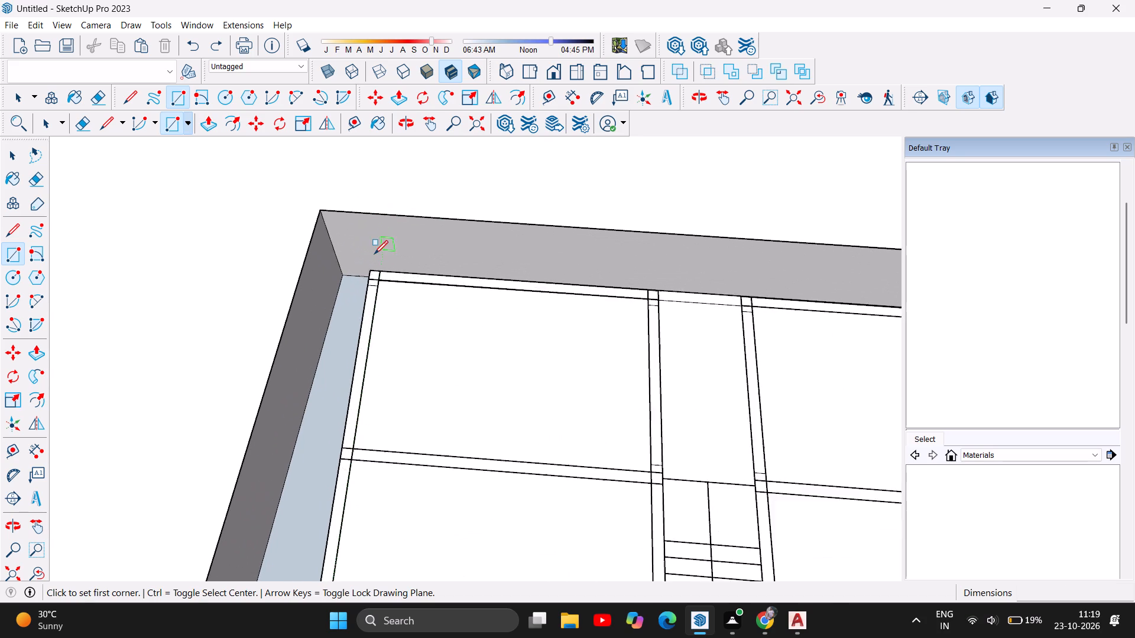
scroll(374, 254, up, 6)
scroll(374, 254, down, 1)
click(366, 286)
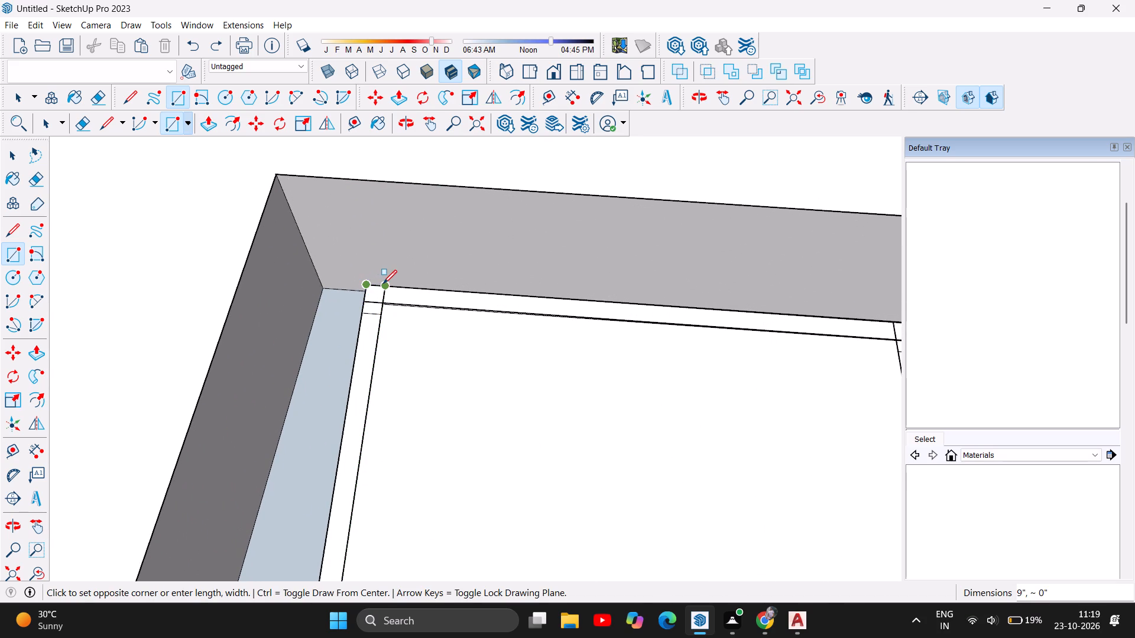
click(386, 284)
Draw a rectangle about 32' 3" by 9" over the side outer wall strip, from the front corner to the cross passage corner.
scroll(382, 315, down, 5)
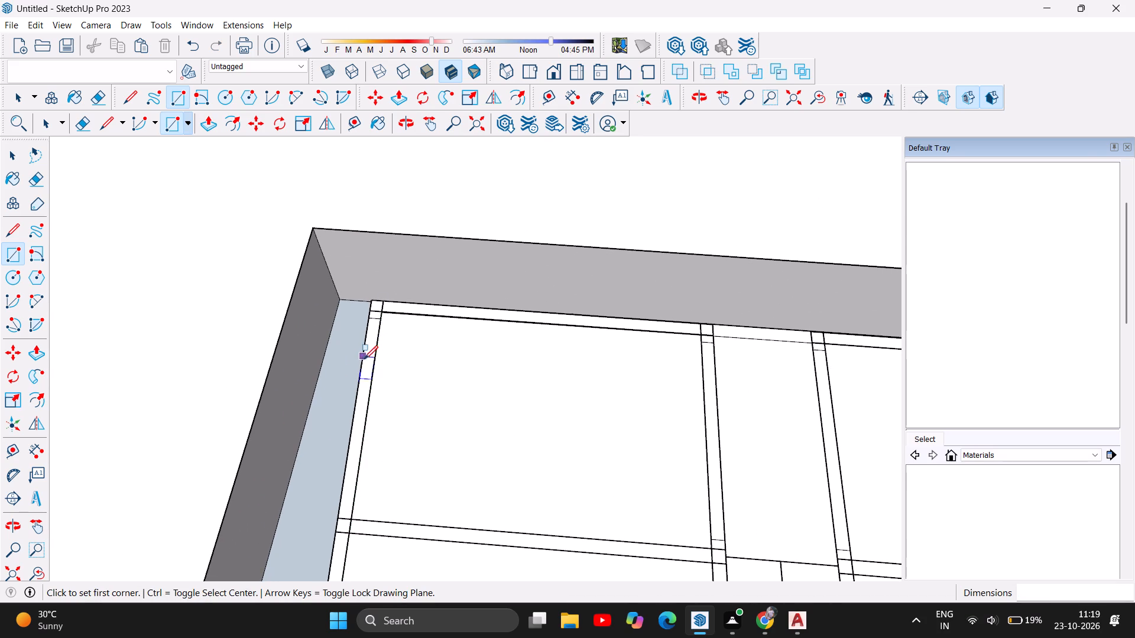
scroll(373, 373, down, 11)
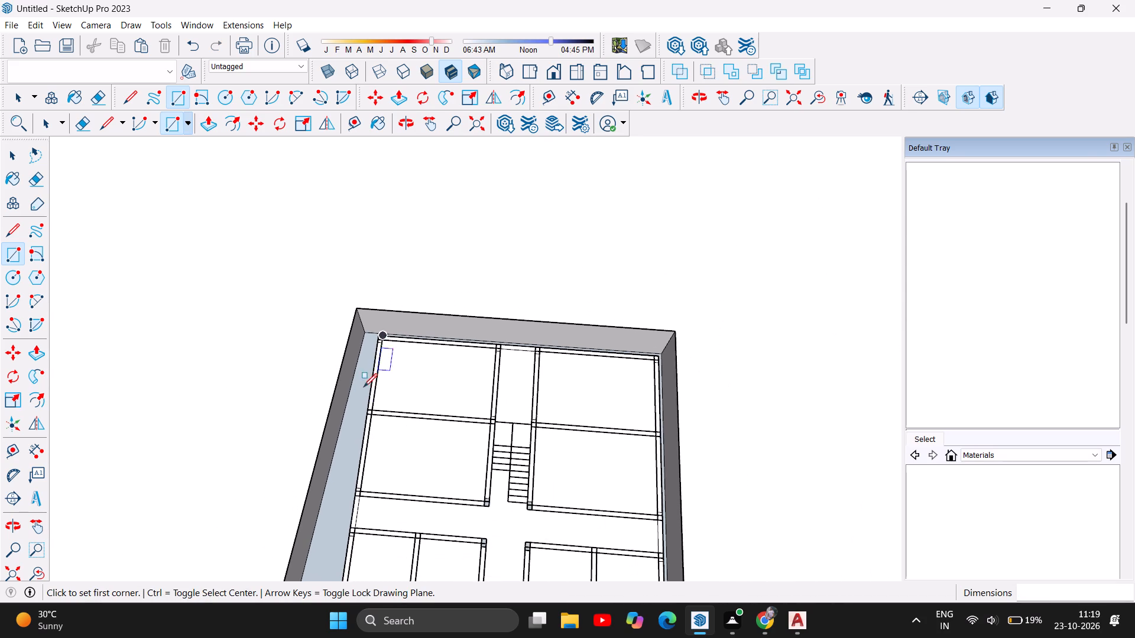
scroll(372, 437, down, 13)
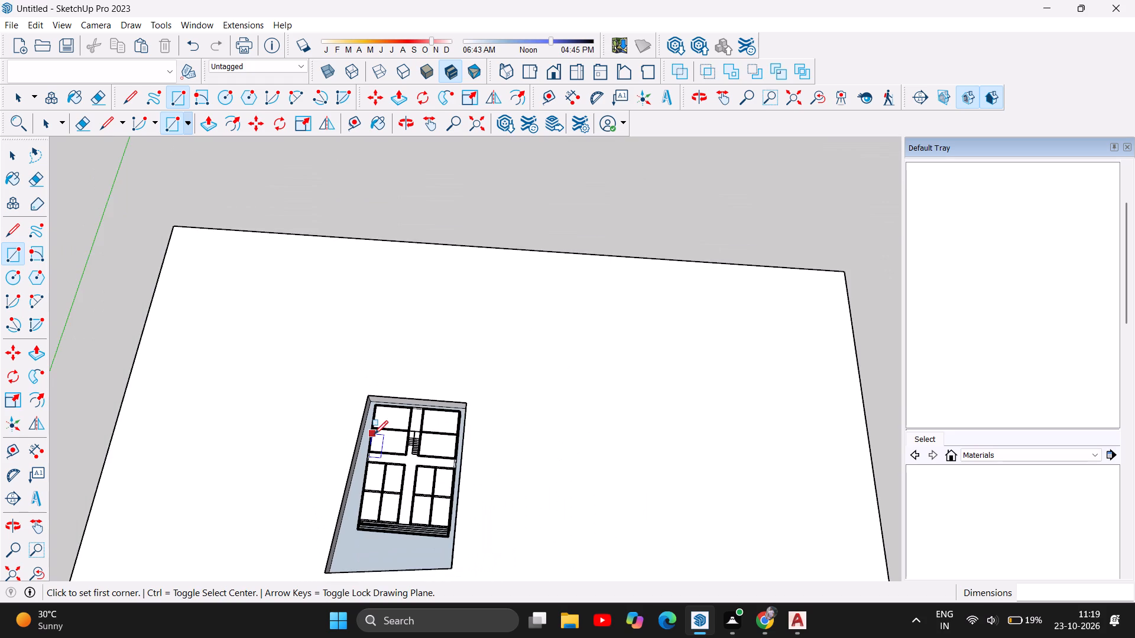
scroll(353, 528, up, 20)
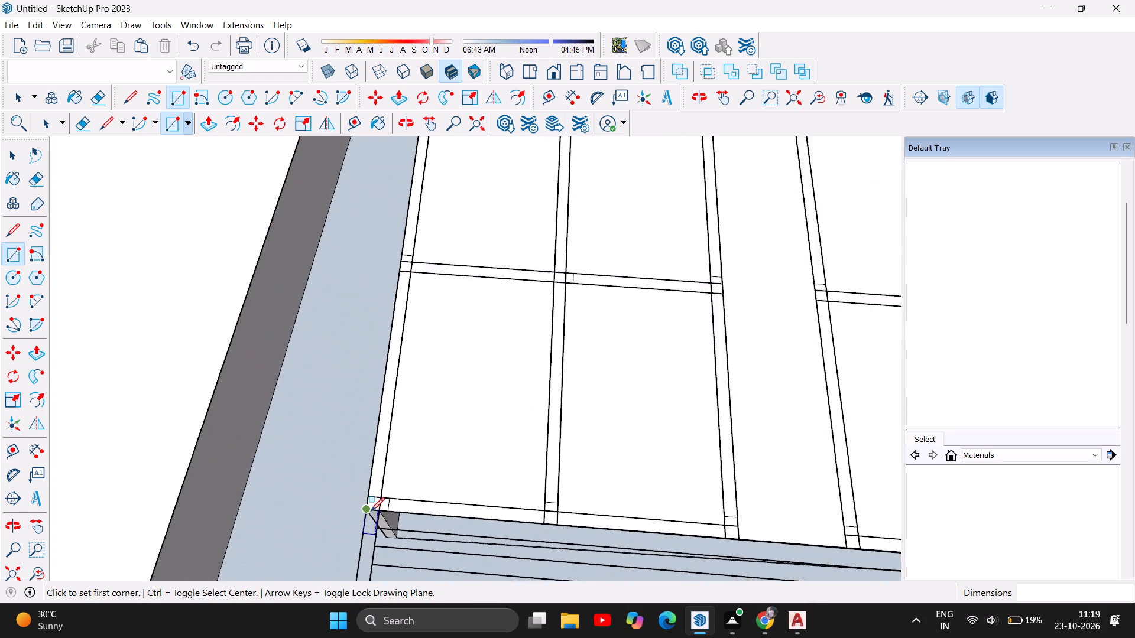
scroll(371, 511, up, 3)
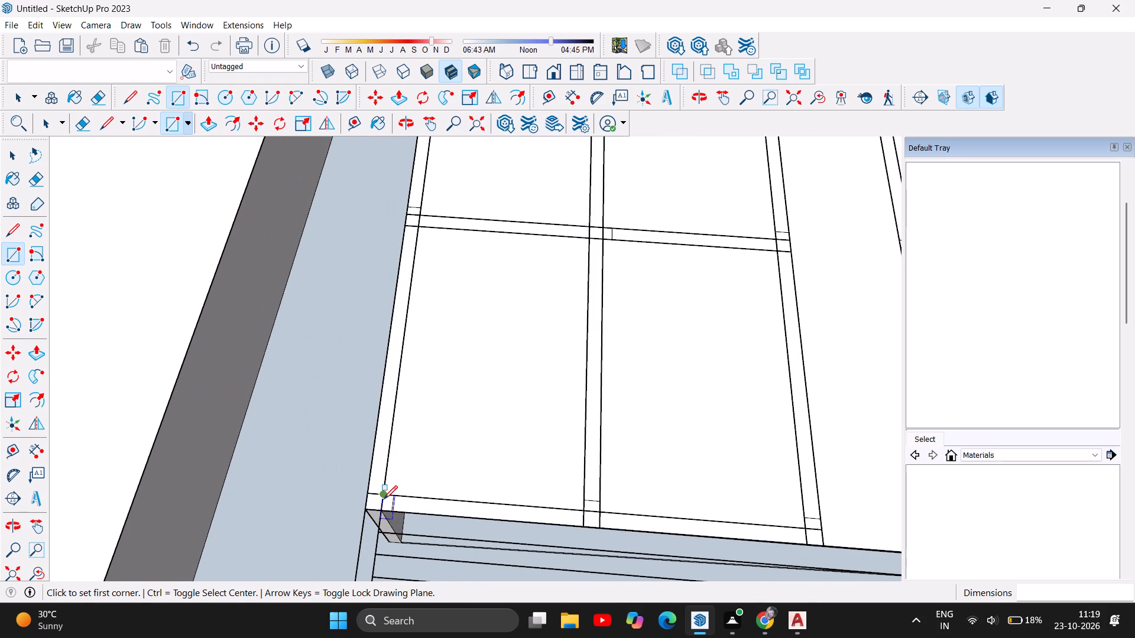
click(382, 507)
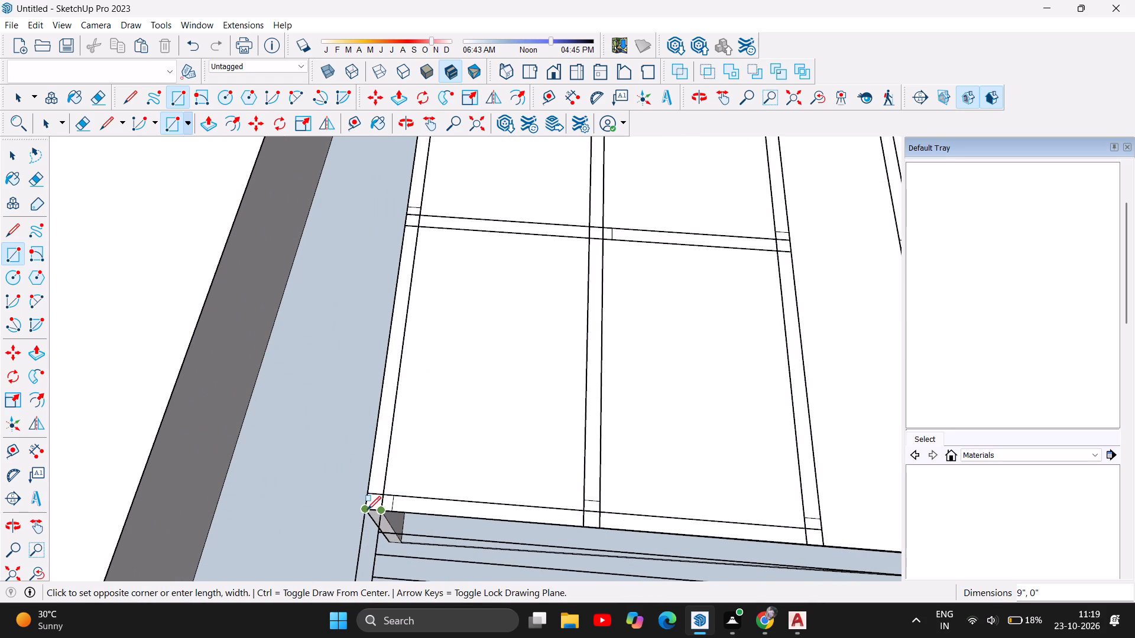
click(367, 510)
scroll(371, 442, down, 2)
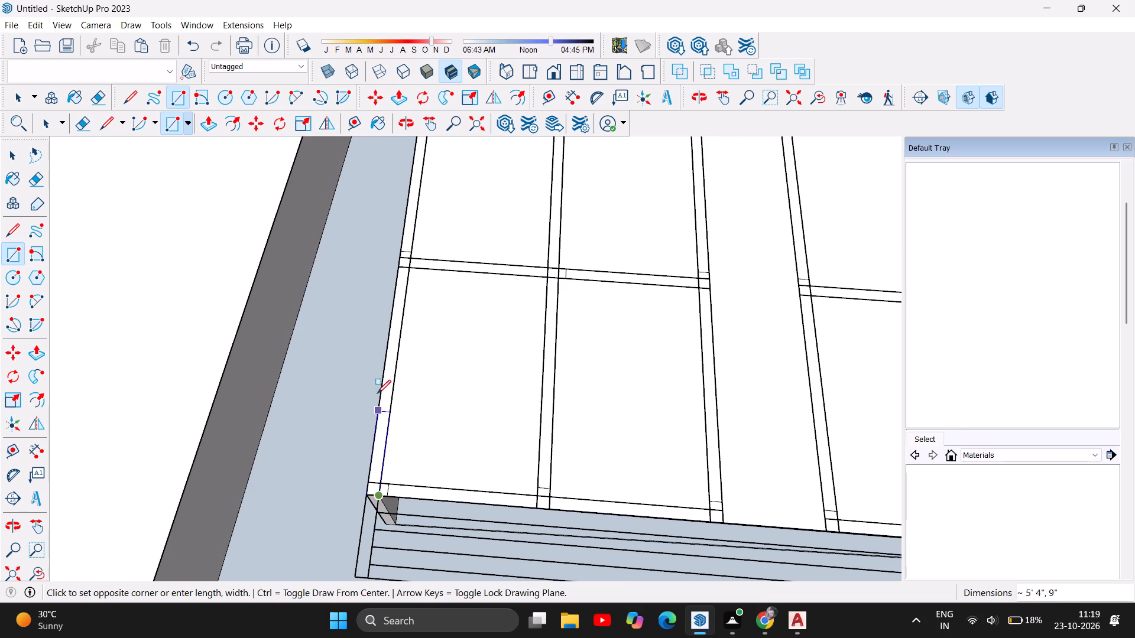
scroll(387, 336, down, 13)
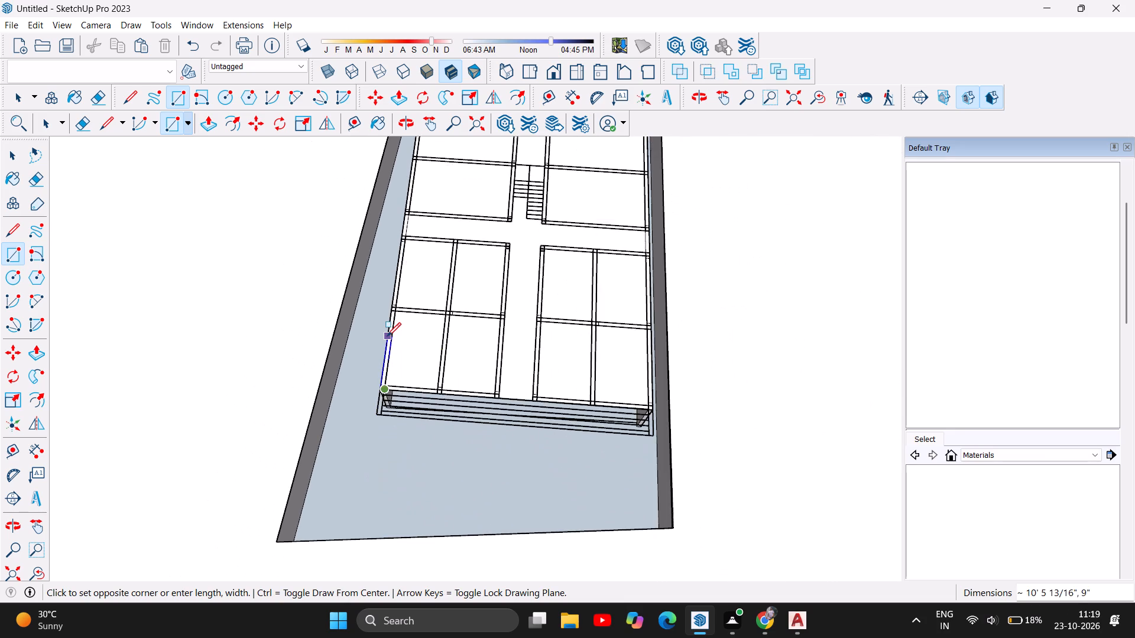
scroll(387, 336, down, 5)
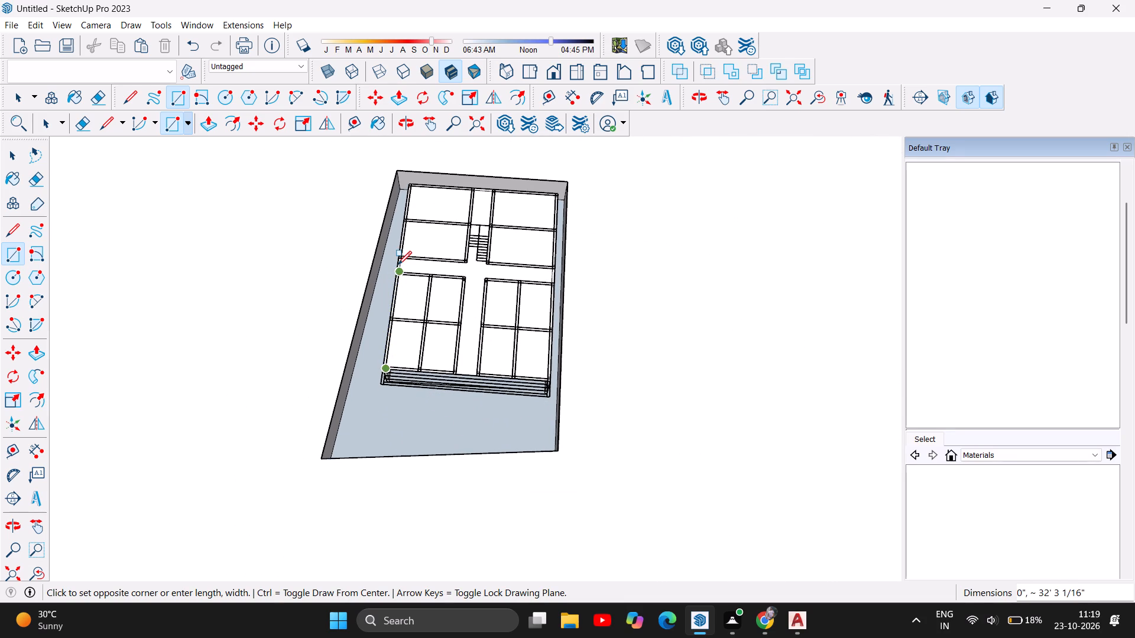
scroll(398, 265, up, 8)
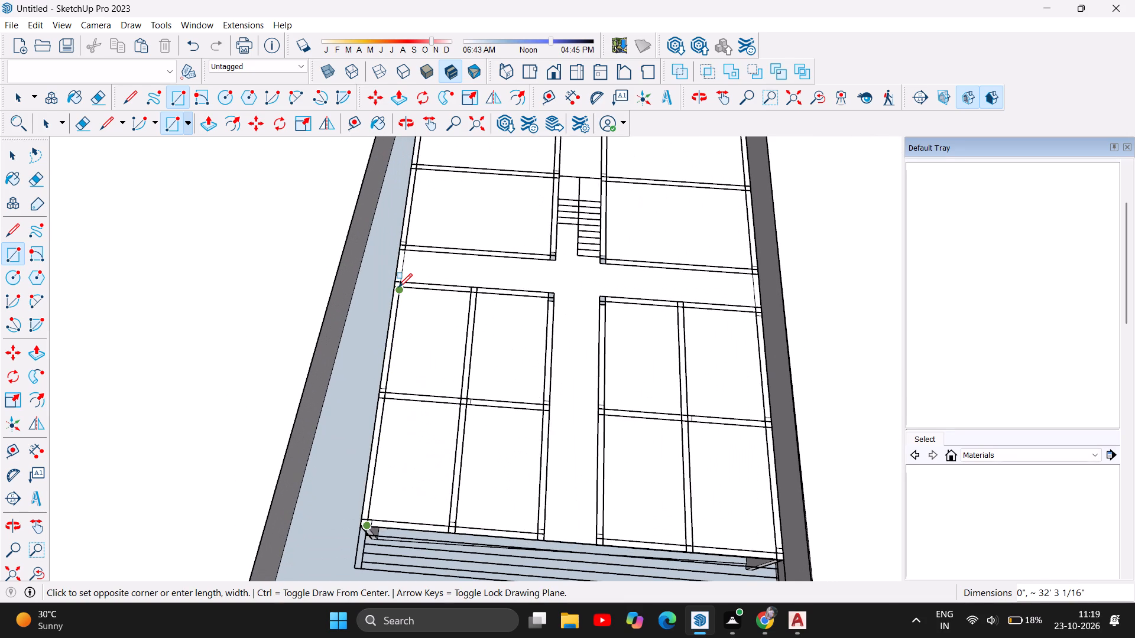
scroll(398, 287, up, 6)
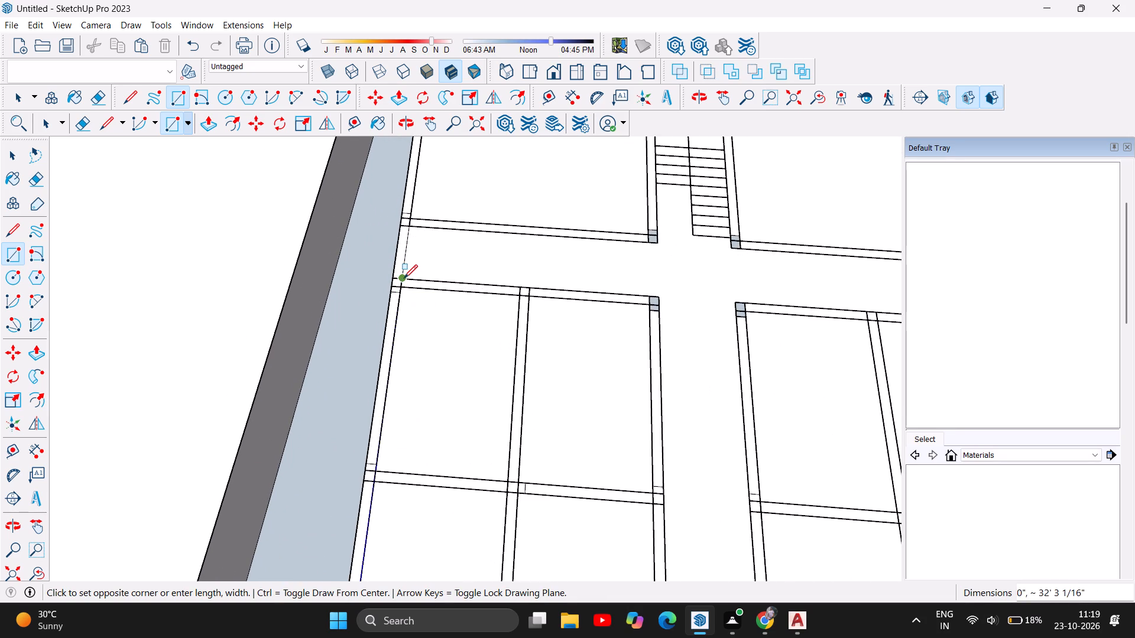
scroll(404, 278, up, 13)
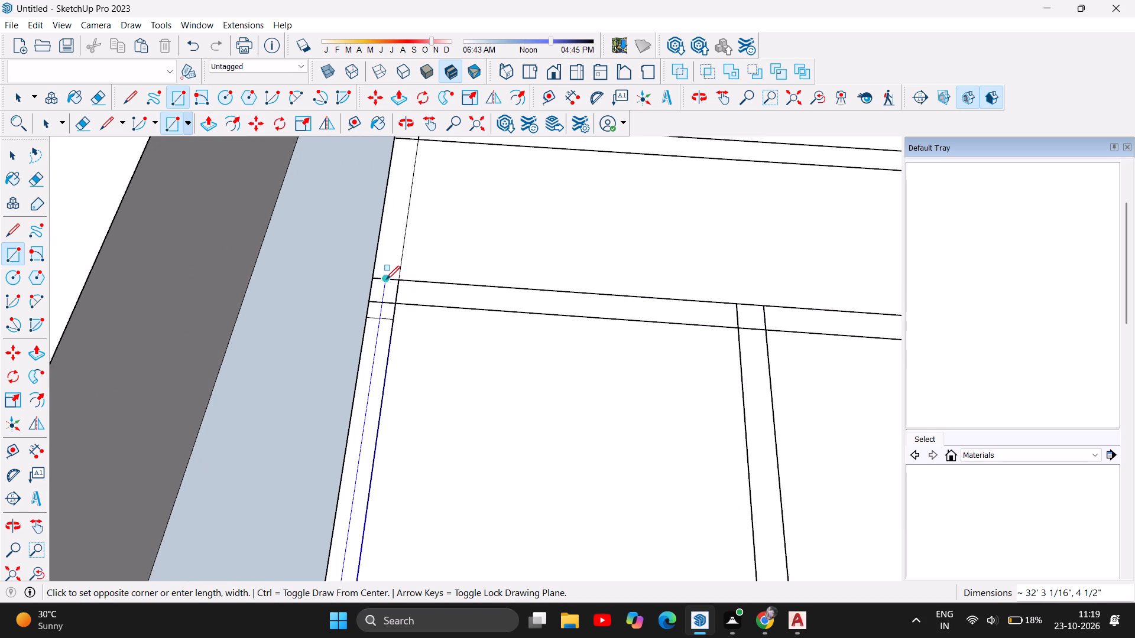
click(374, 278)
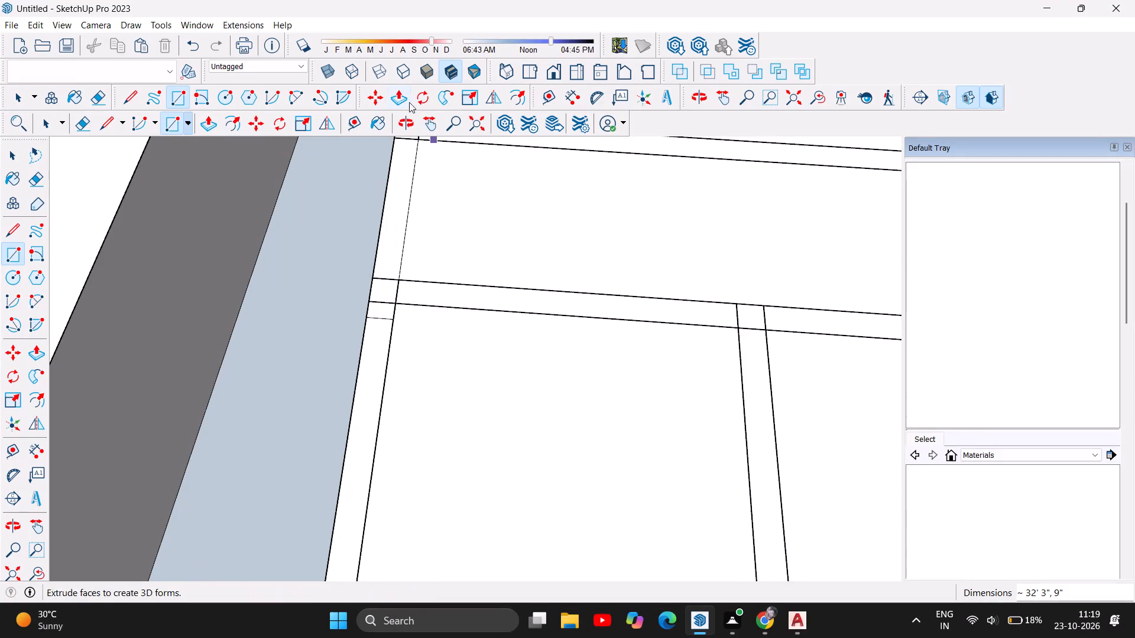
Pull the side outer wall segment between the cross passage column and the middle cross wall 11' upward.
click(206, 121)
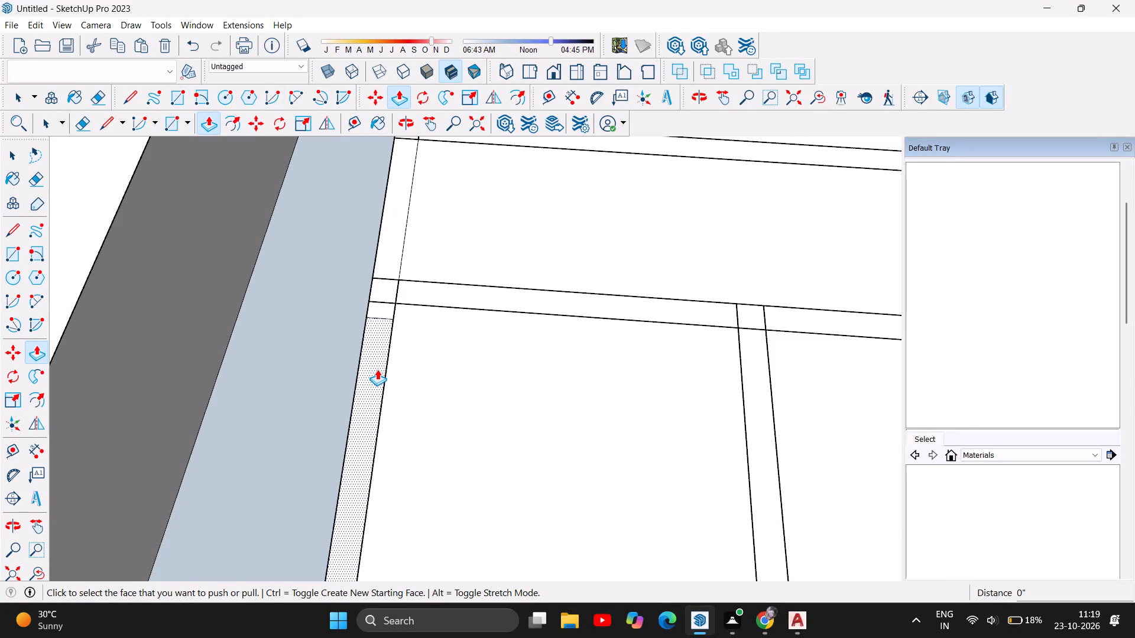
click(377, 369)
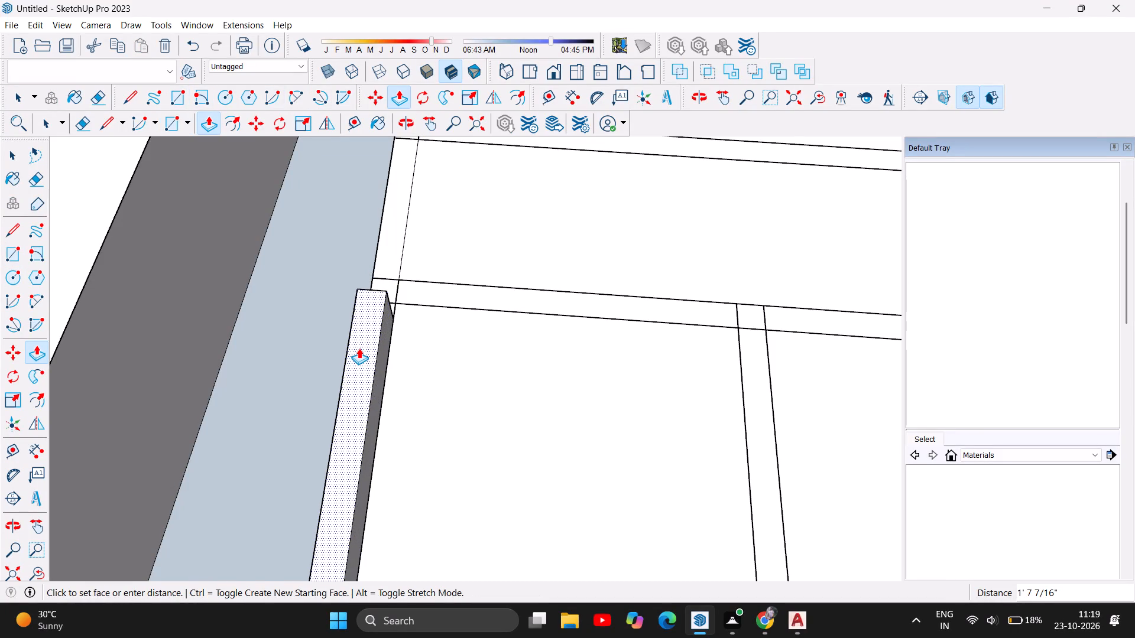
text(11')
key(Return)
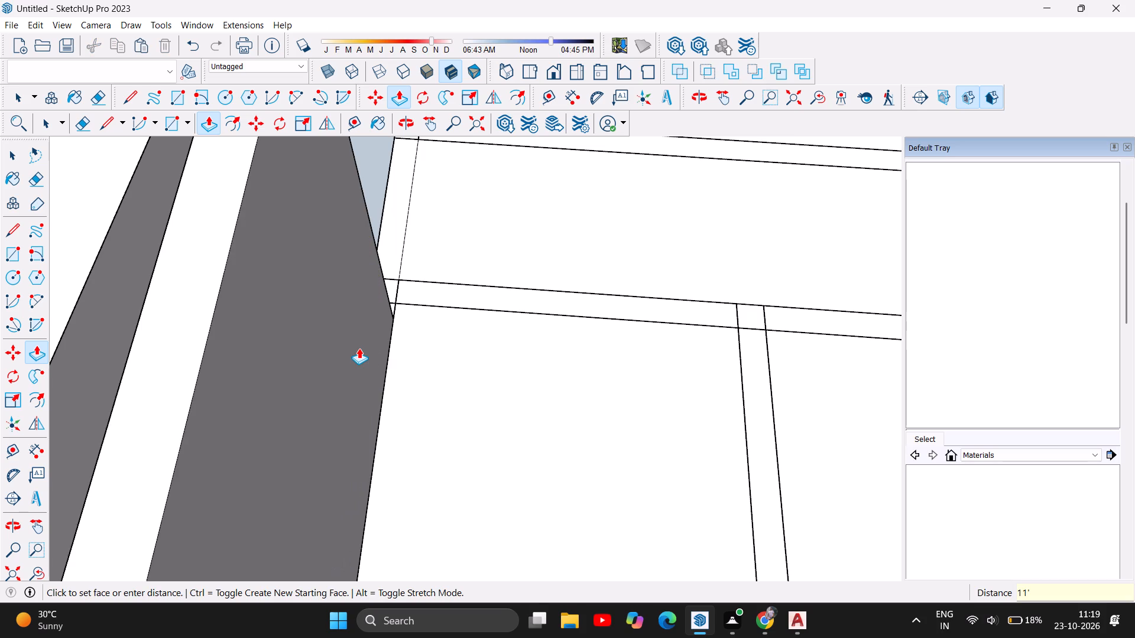
Pull the side outer wall segment between the middle cross wall and the front corner column 11' upward.
scroll(478, 265, down, 7)
scroll(377, 197, down, 12)
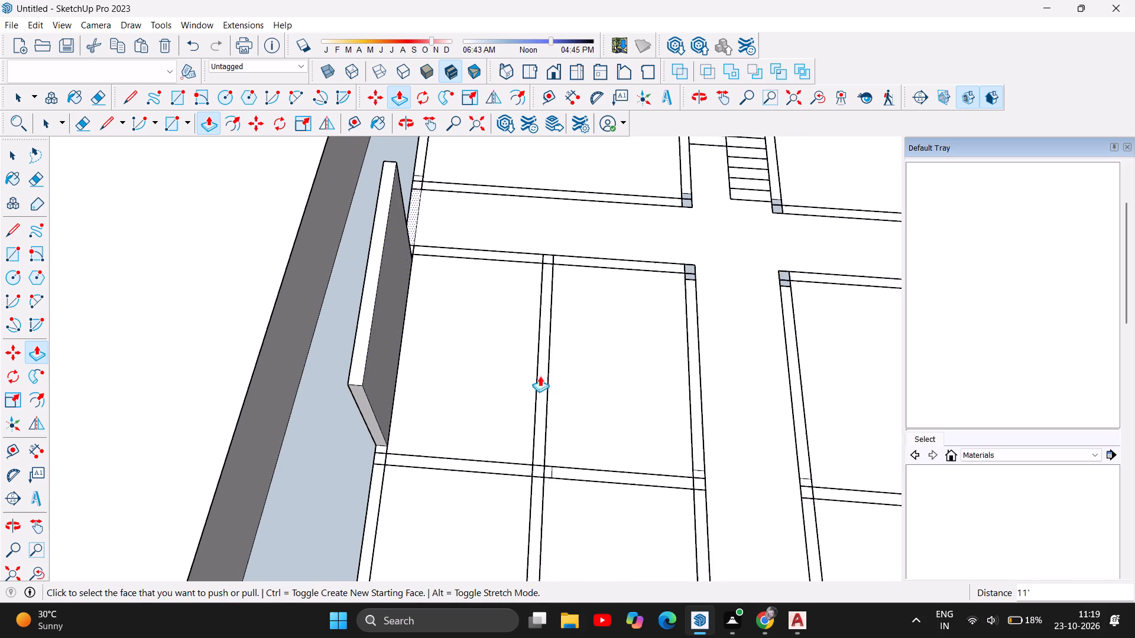
scroll(179, 383, down, 5)
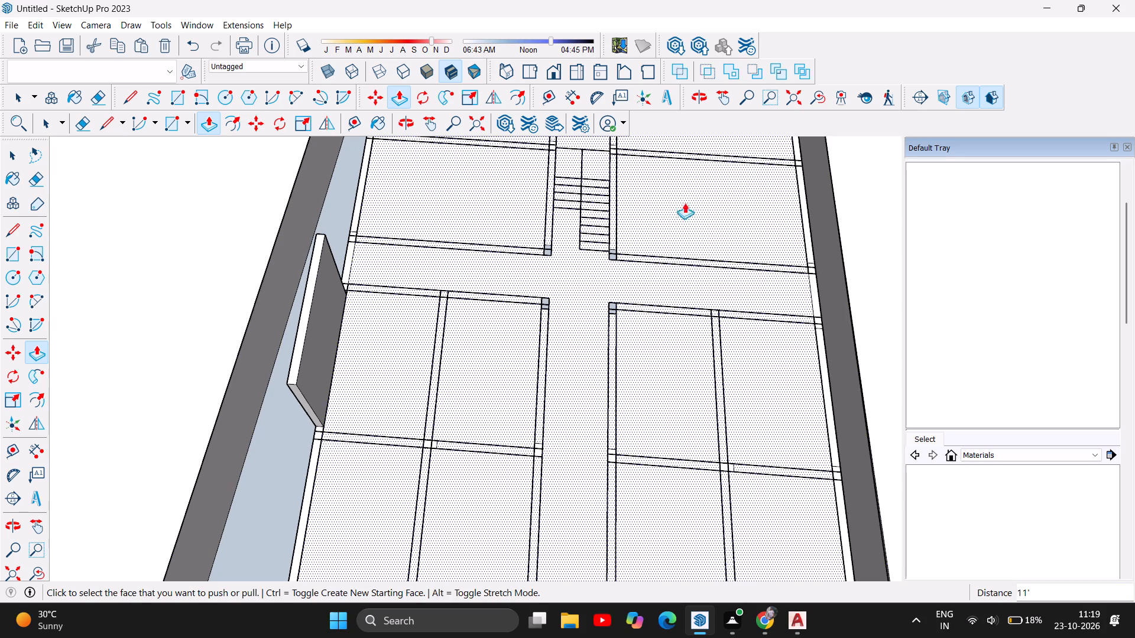
scroll(112, 375, down, 5)
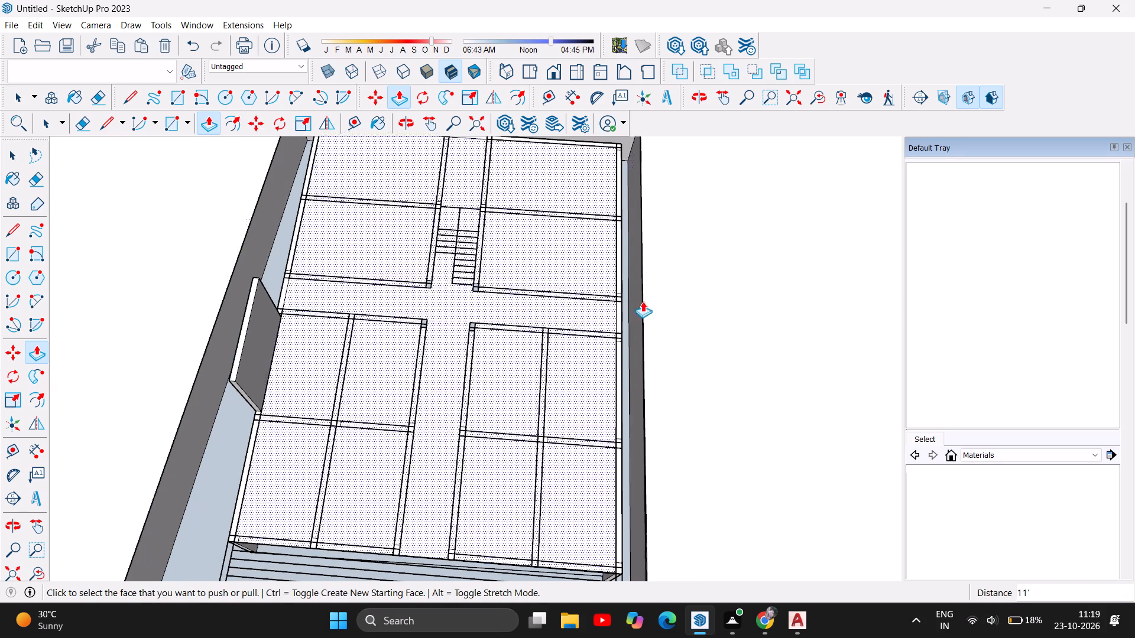
scroll(766, 440, up, 2)
scroll(853, 401, down, 4)
scroll(332, 516, up, 2)
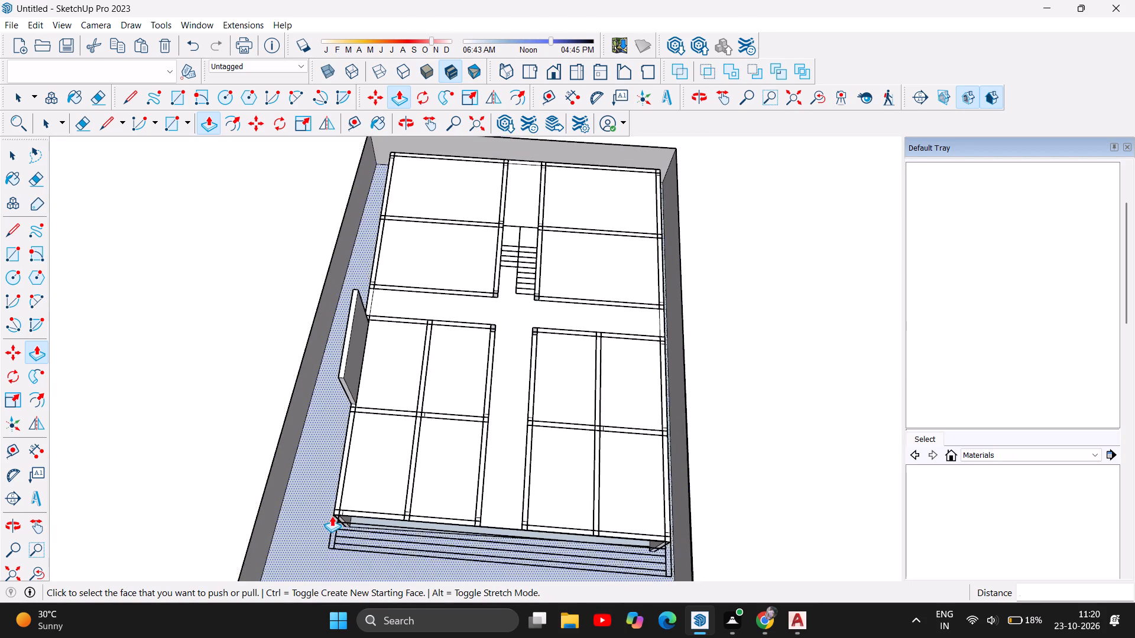
scroll(332, 516, up, 4)
click(347, 442)
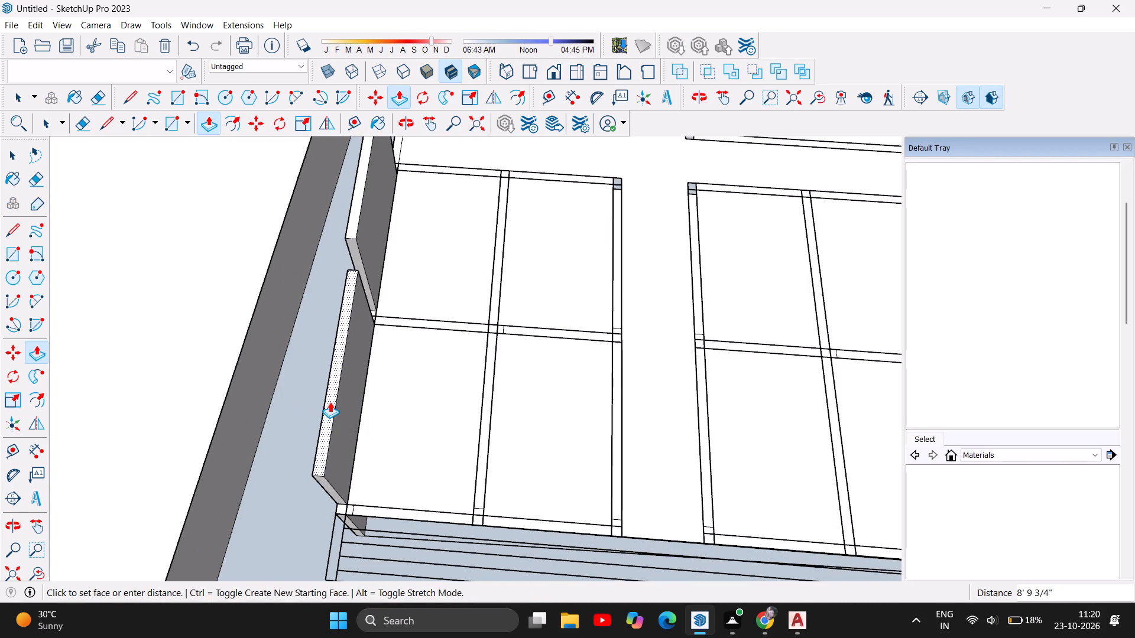
text(11')
key(Return)
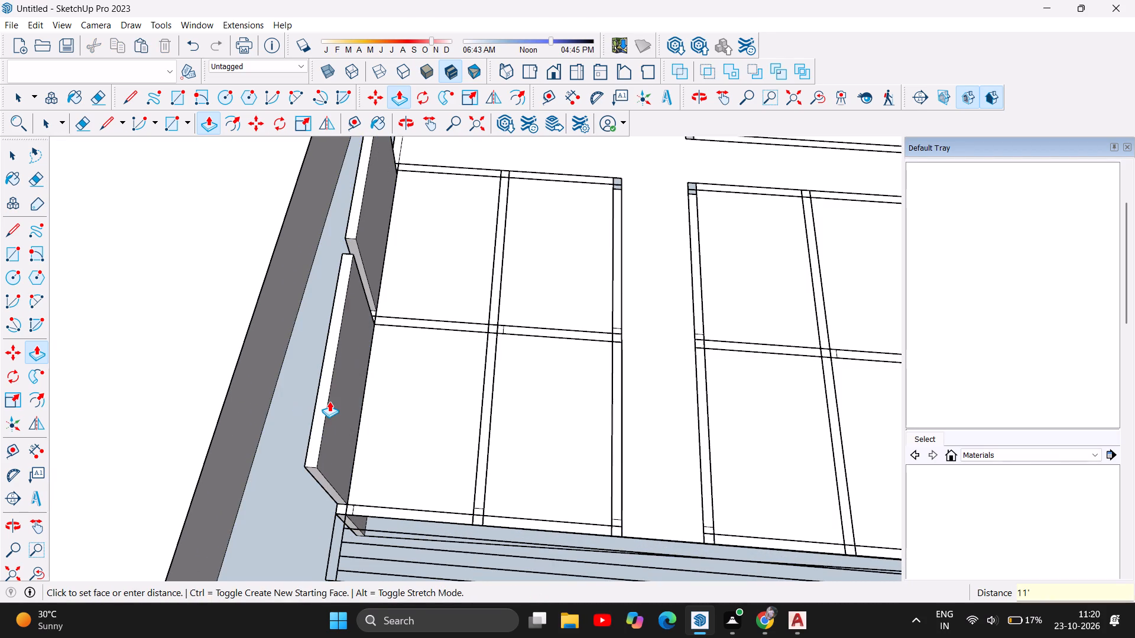
scroll(315, 363, down, 6)
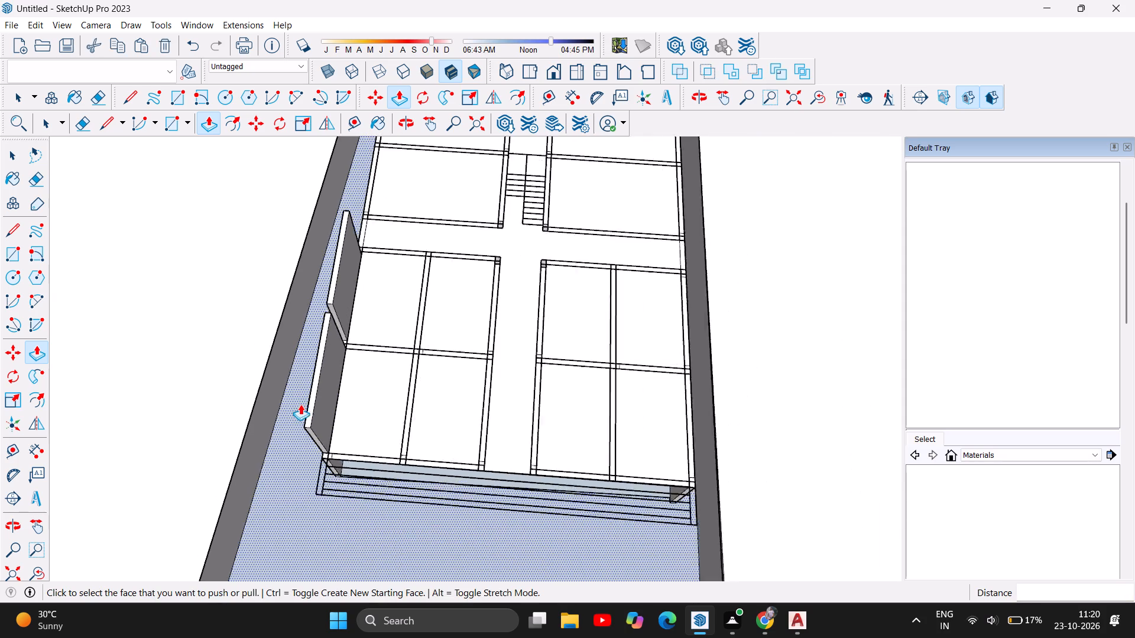
Draw a rectangle about 19' 9" by 9" over the cross passage's front wall strip, from the raised side outer wall to the corridor column.
scroll(300, 404, down, 2)
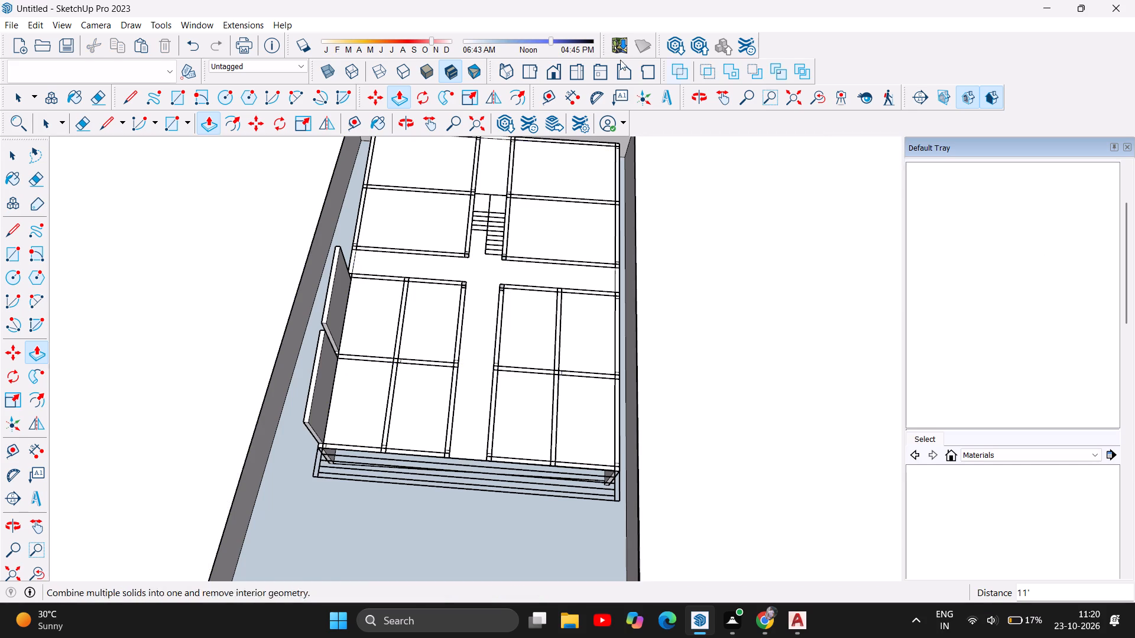
click(176, 97)
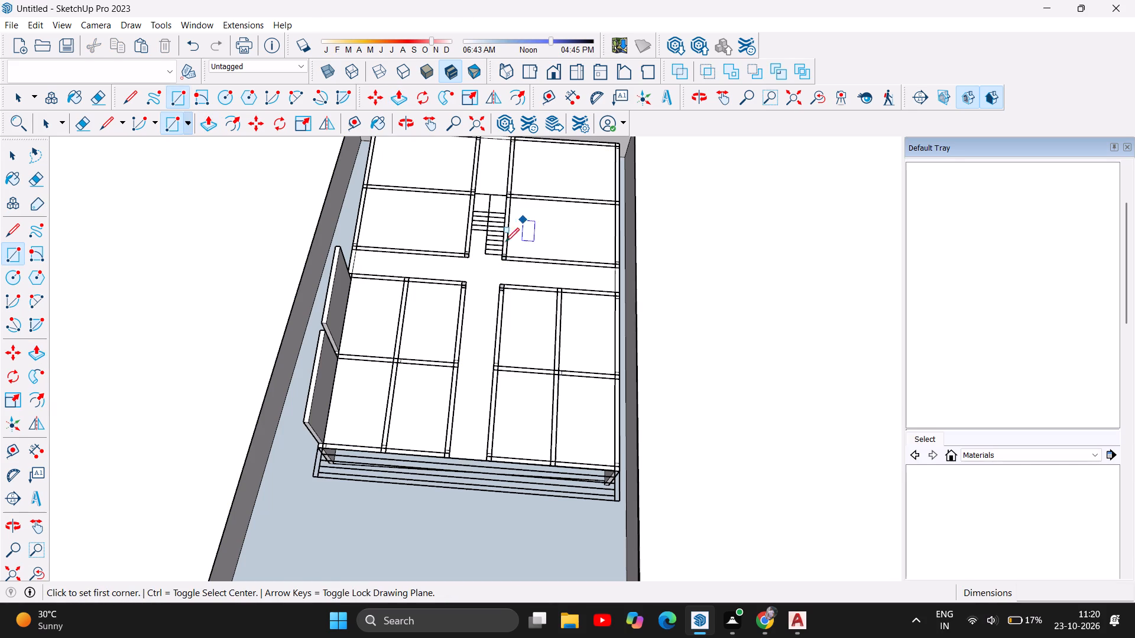
scroll(450, 294, up, 4)
scroll(217, 181, up, 4)
scroll(396, 262, up, 3)
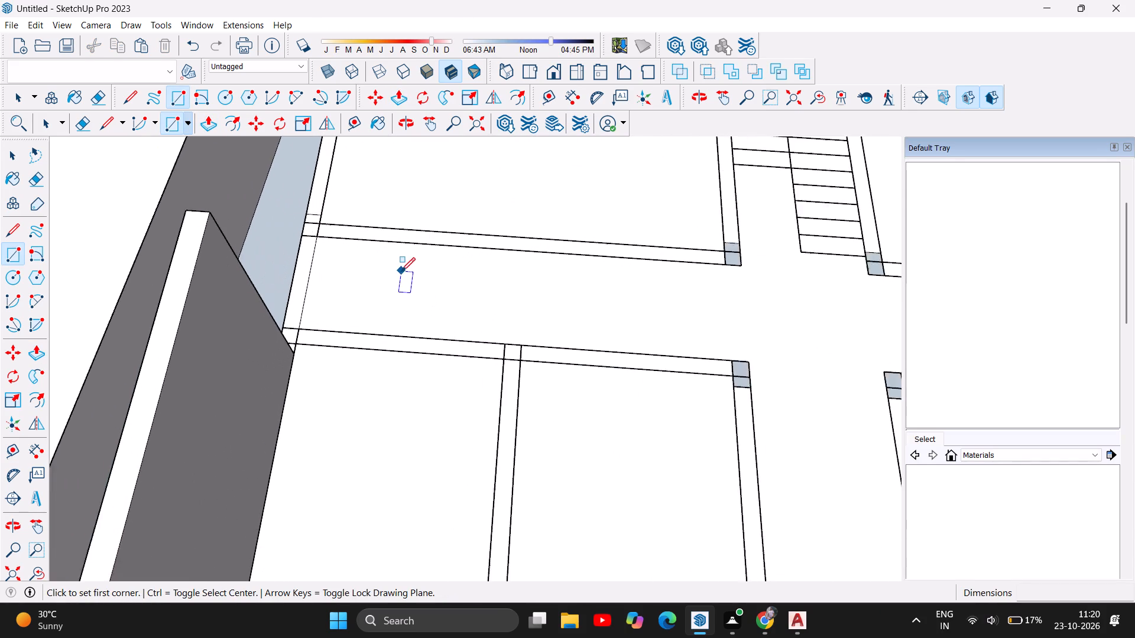
scroll(401, 271, up, 3)
click(288, 335)
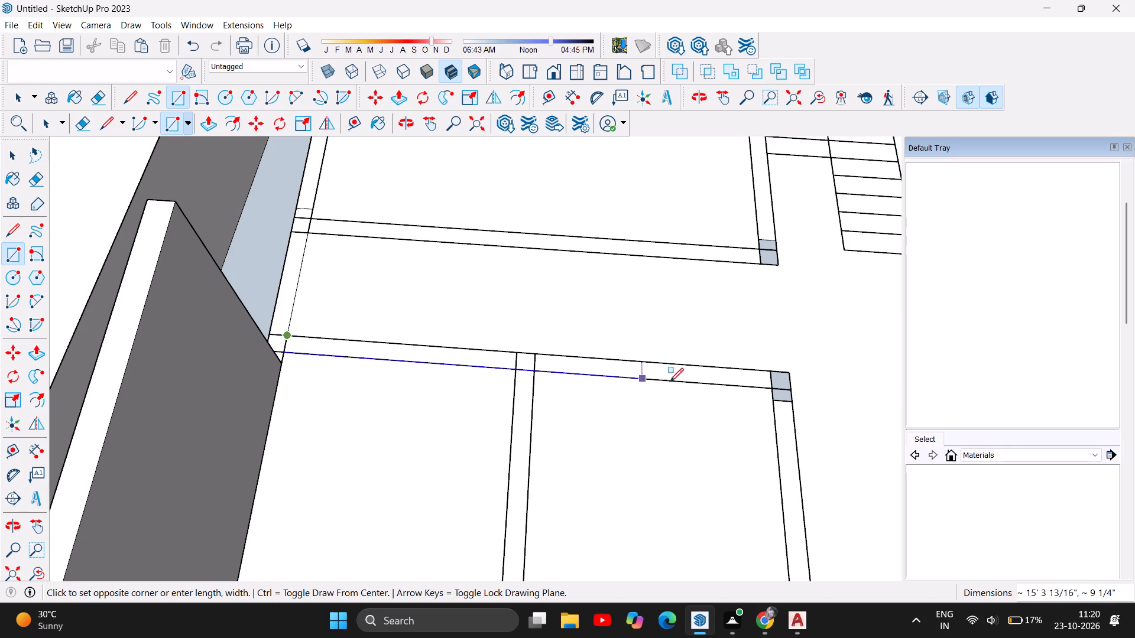
click(770, 386)
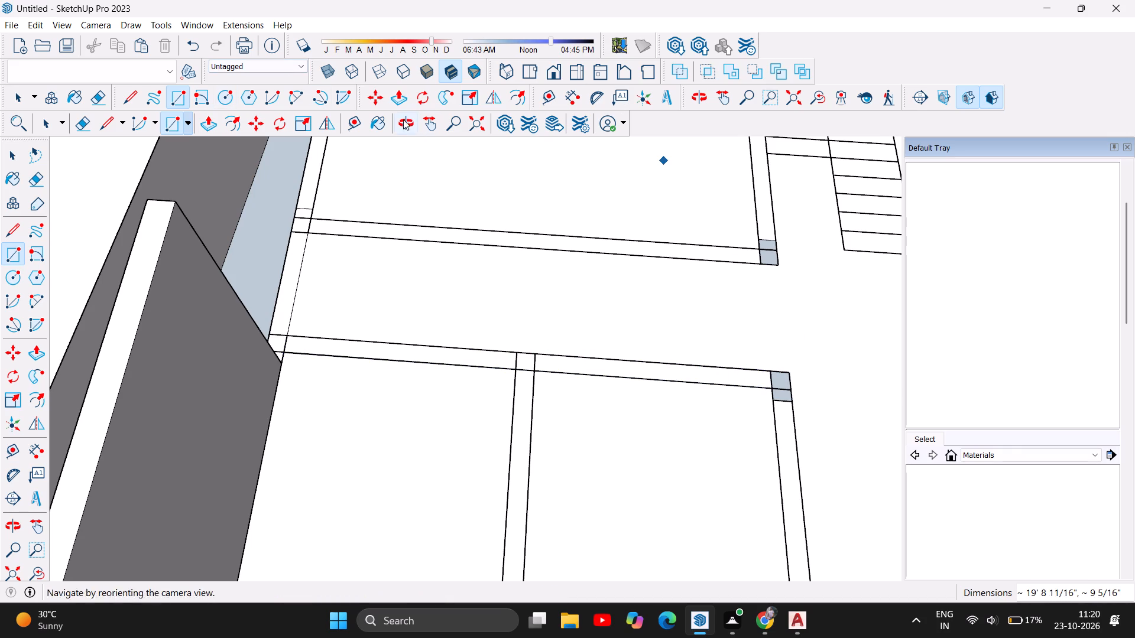
Pull the cross passage wall strip between the side outer wall and the corridor column 11' upward.
click(396, 95)
click(453, 352)
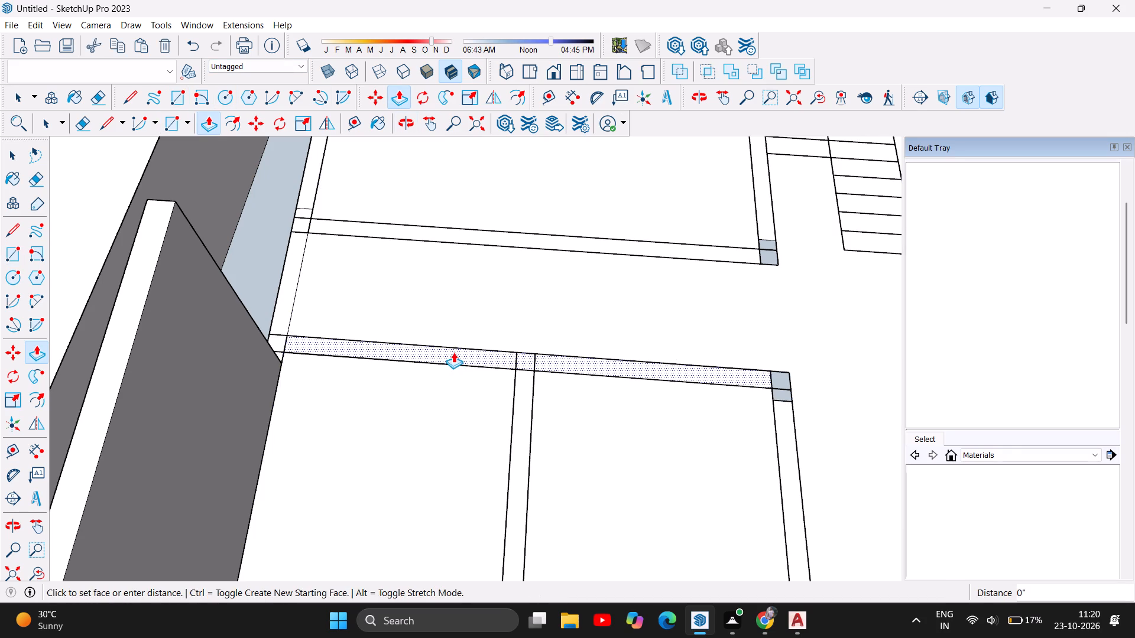
key(1)
text(1')
key(Return)
Draw a rectangle about 14' by 9" over the adjoining corridor wall strip, from the cross passage column to the middle cross wall column.
scroll(404, 299, down, 4)
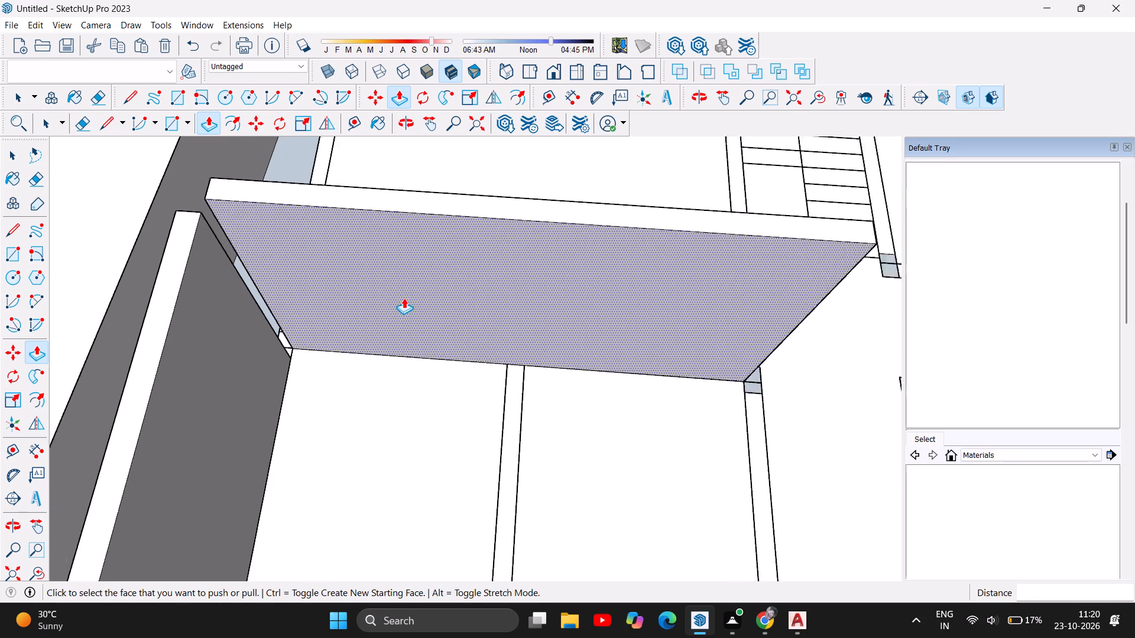
scroll(404, 298, down, 7)
scroll(535, 215, down, 12)
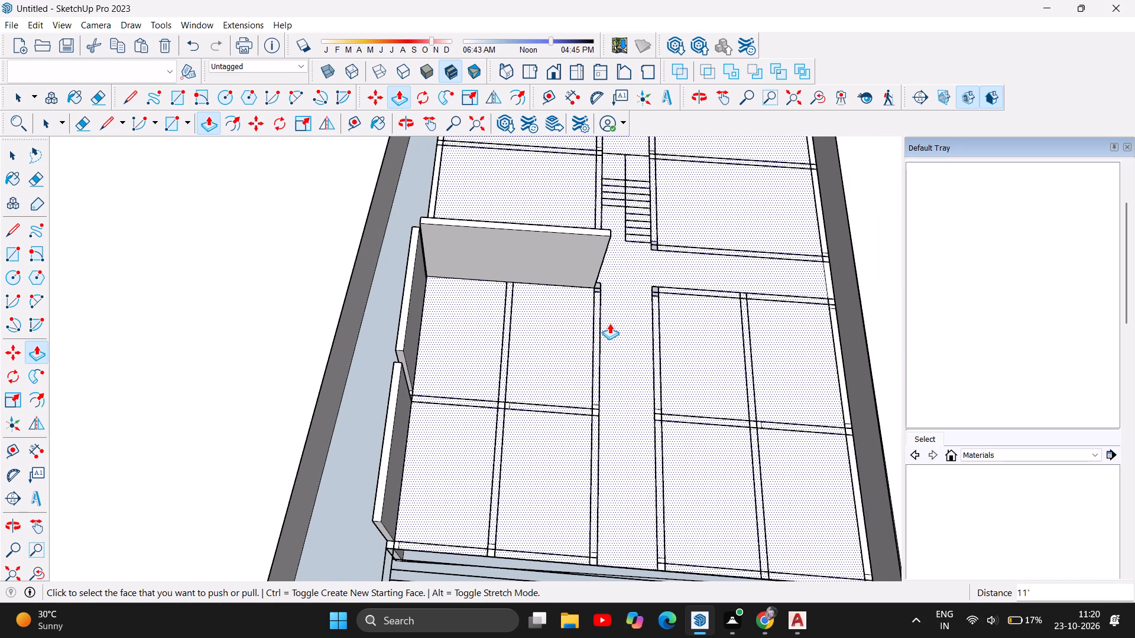
scroll(608, 327, up, 4)
click(179, 95)
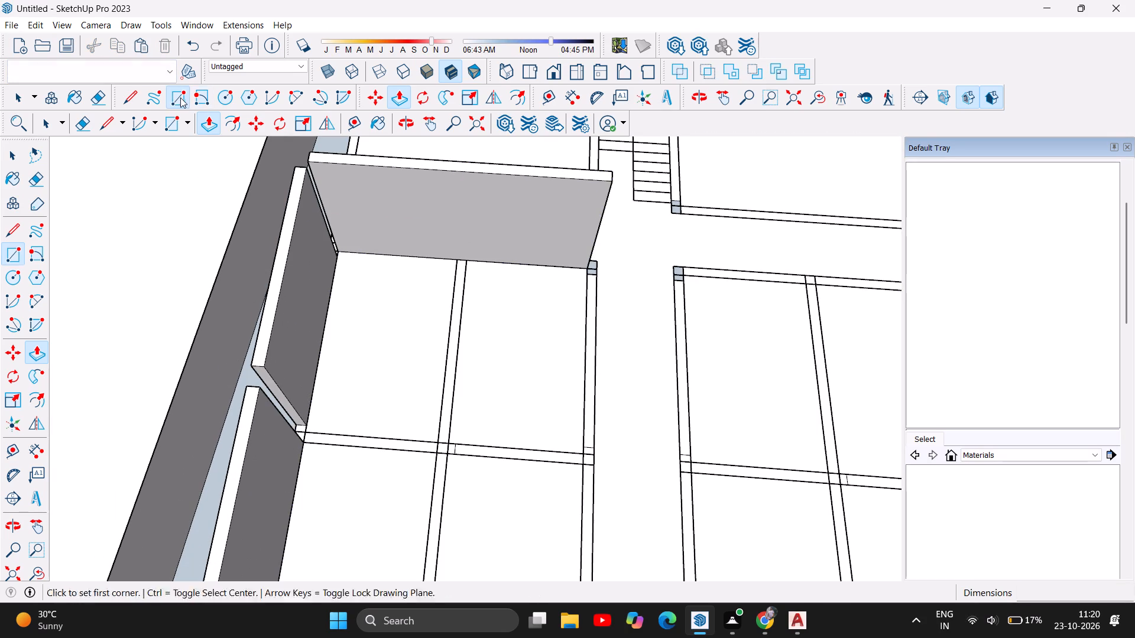
scroll(627, 335, up, 3)
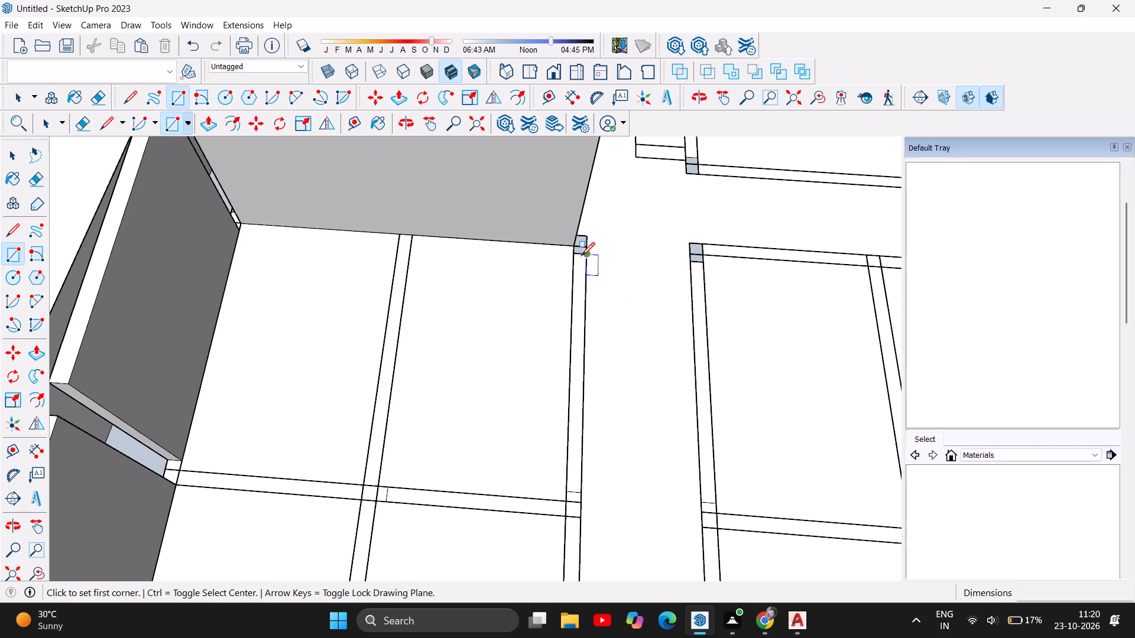
click(573, 255)
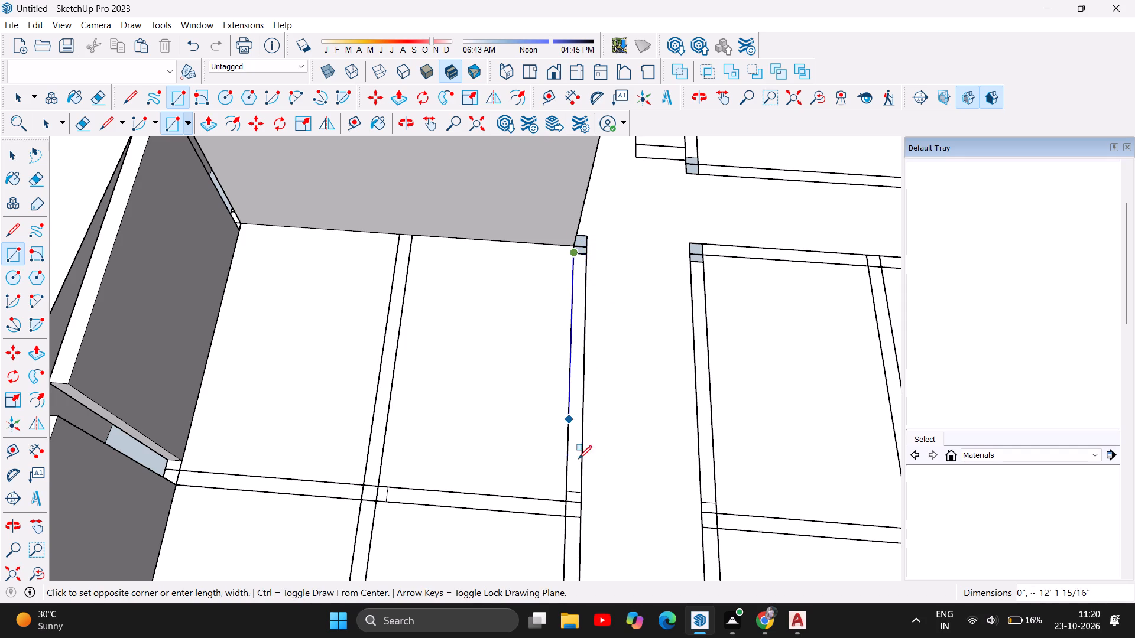
click(584, 491)
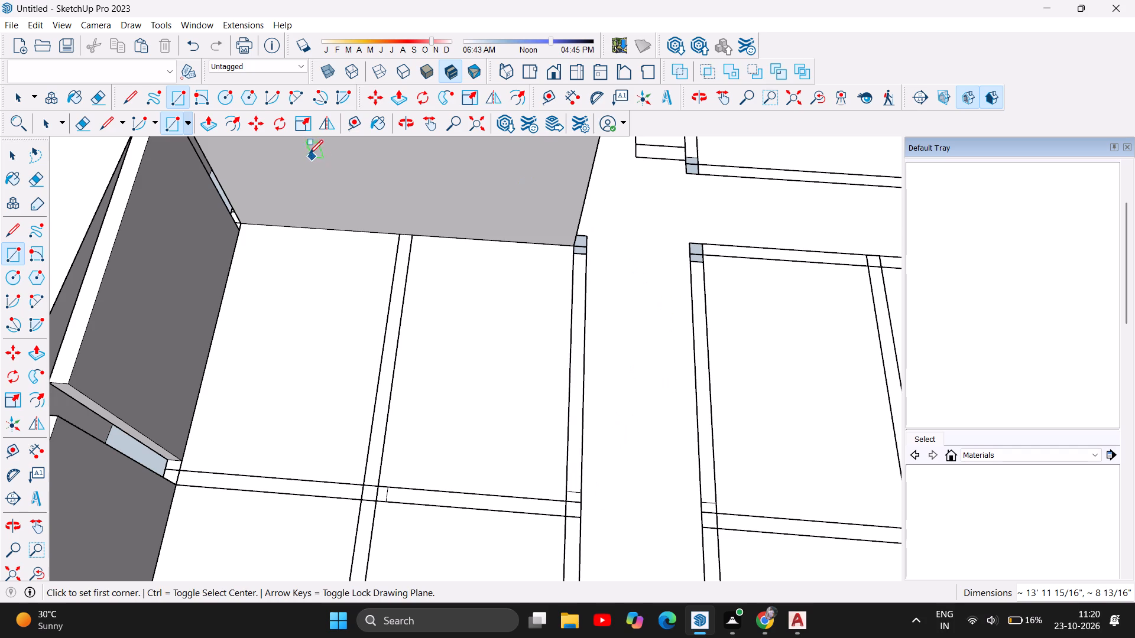
Pull the corridor wall segment between the cross passage column and the middle cross wall 11' upward.
click(206, 126)
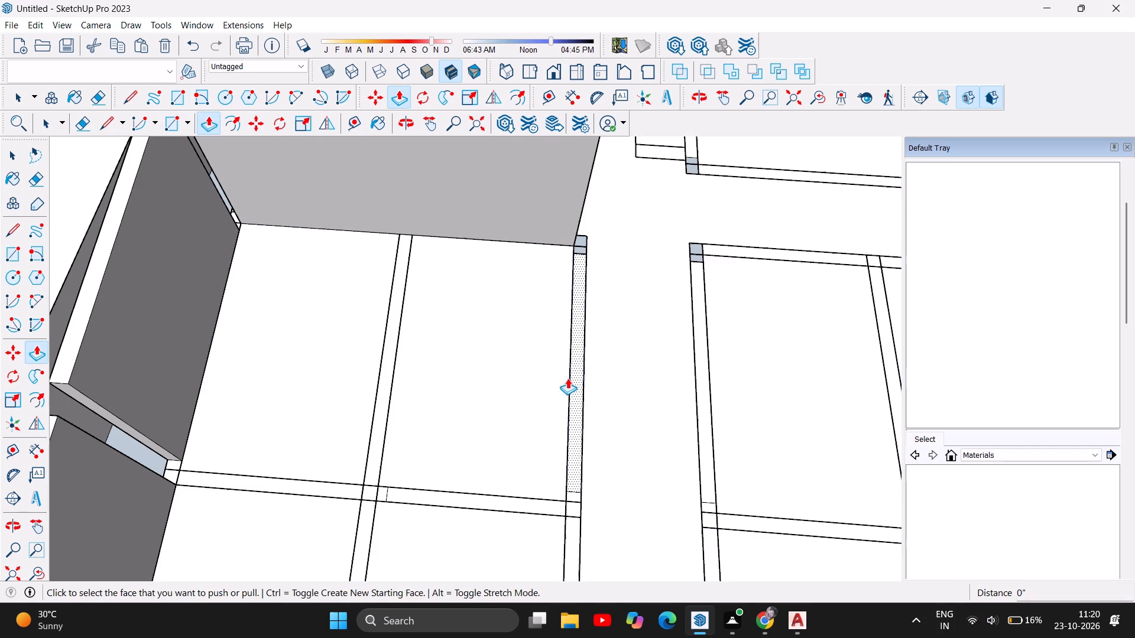
click(573, 376)
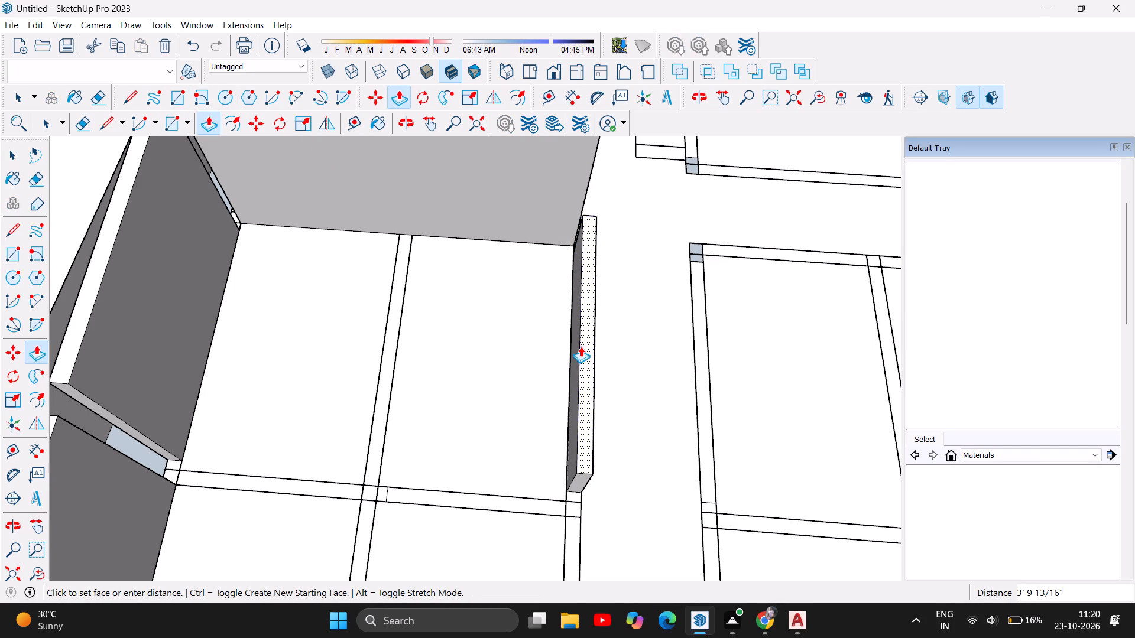
text(11')
key(Return)
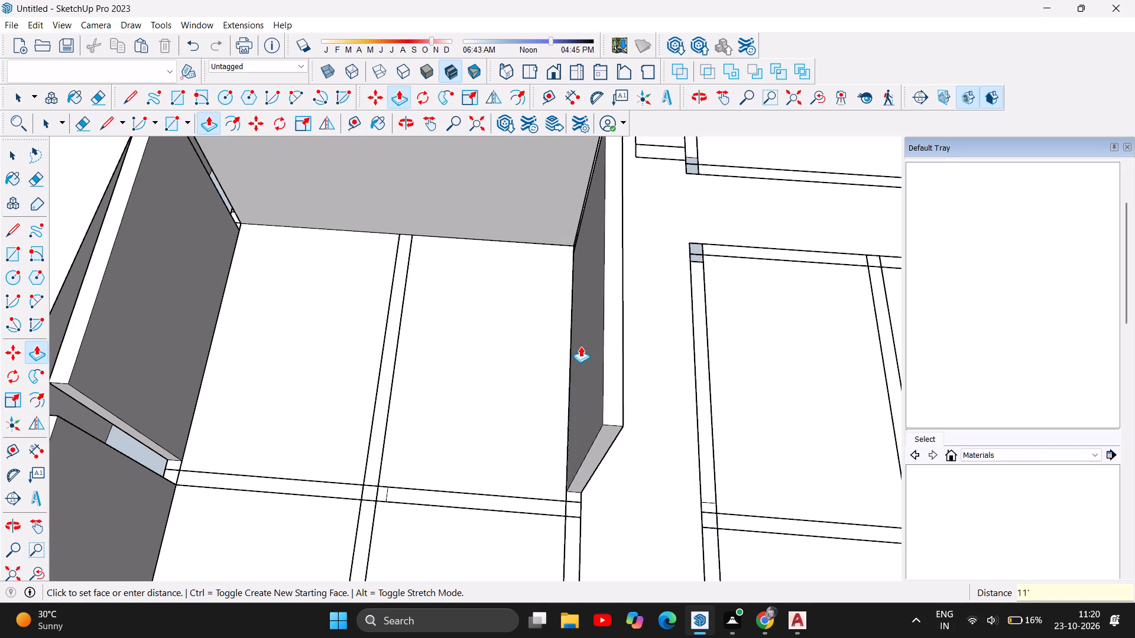
Draw a rectangle 14' 6" by about 9" over the same corridor wall, from the middle cross wall to the front column.
scroll(581, 346, down, 17)
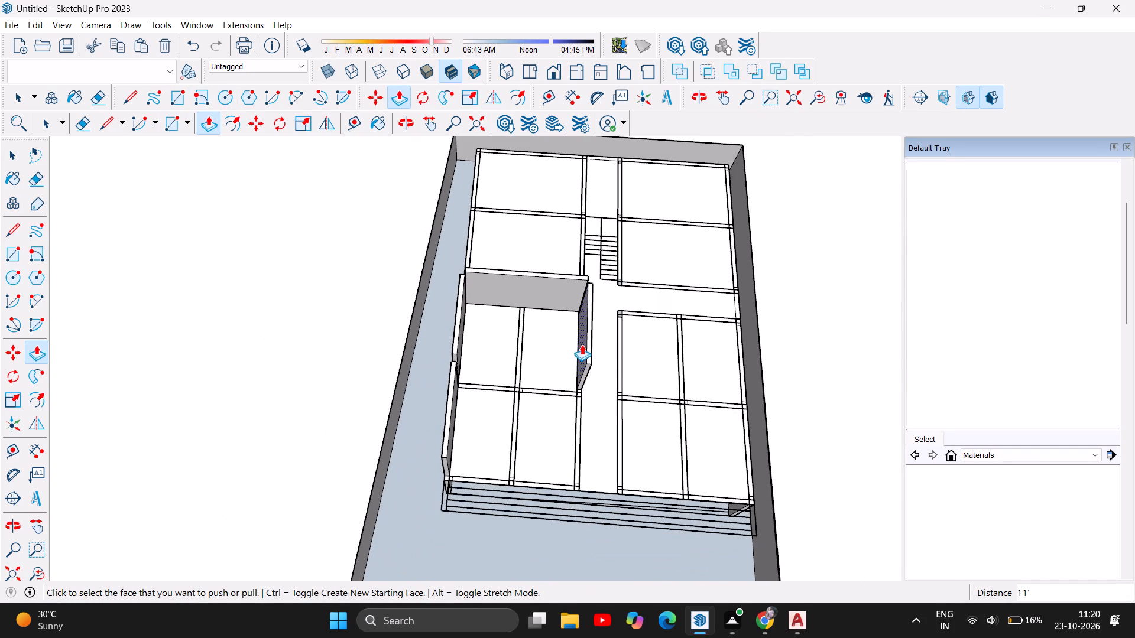
scroll(578, 498, up, 11)
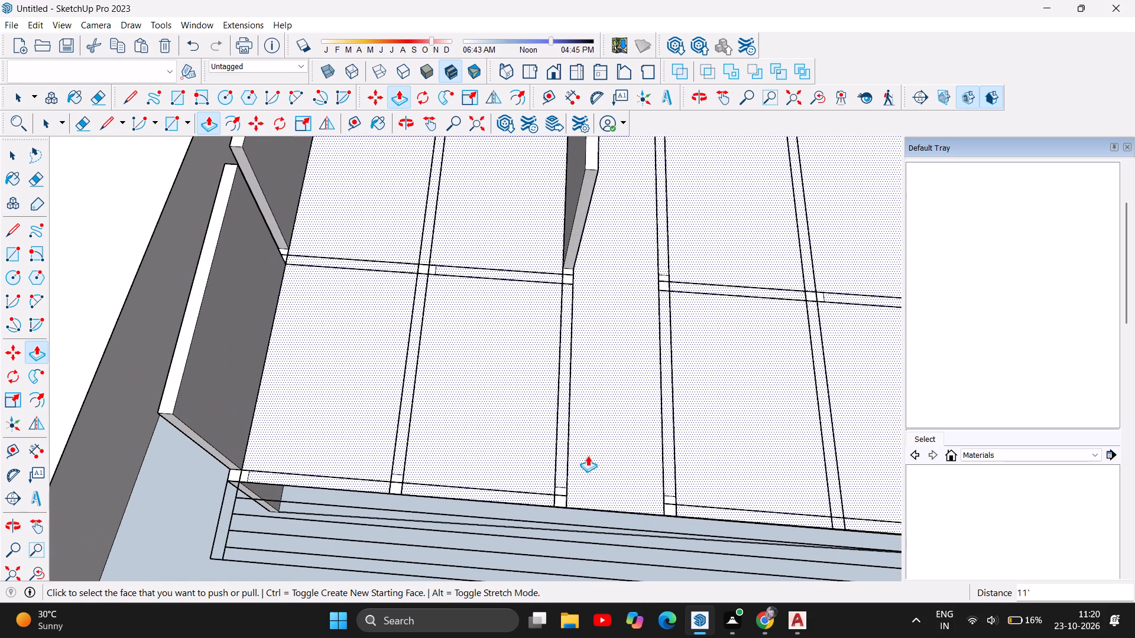
scroll(562, 376, up, 2)
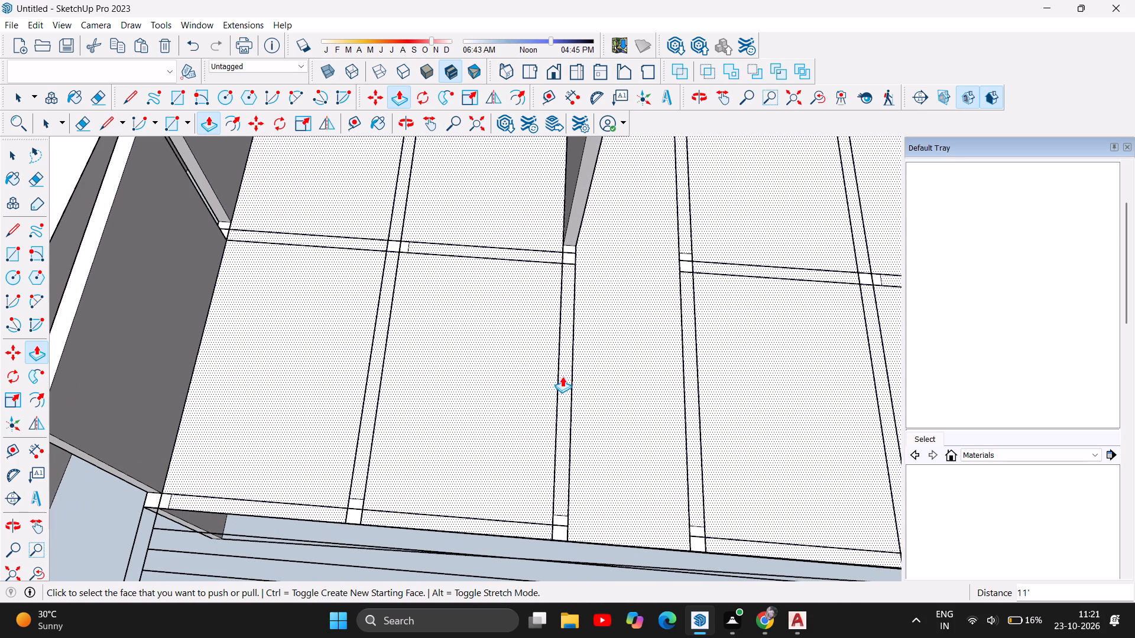
click(177, 97)
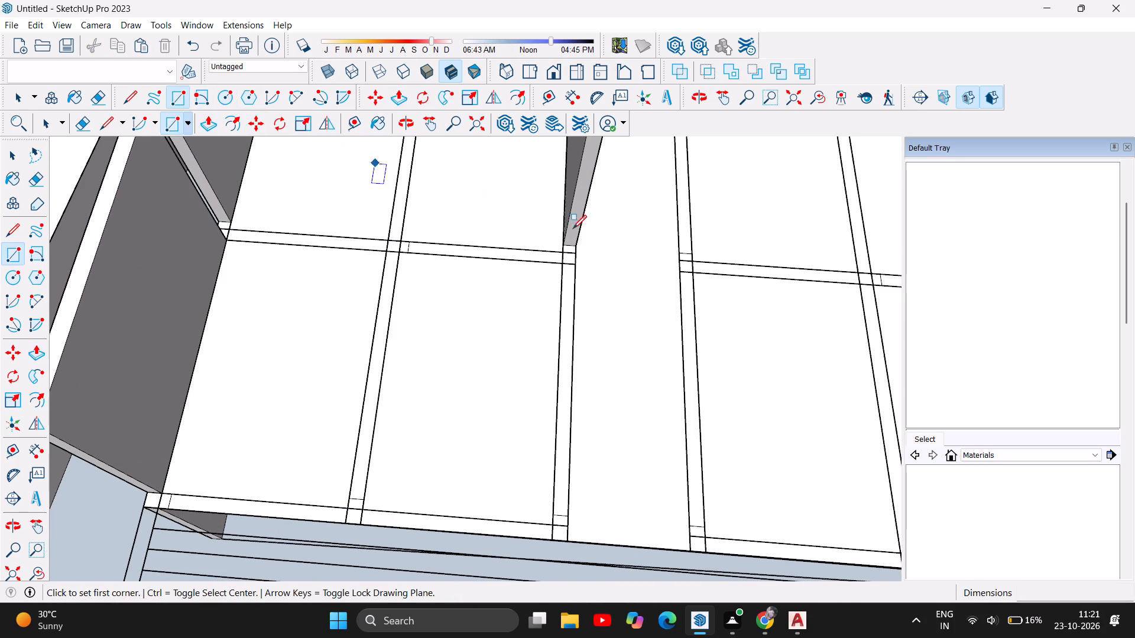
scroll(565, 279, up, 3)
click(561, 256)
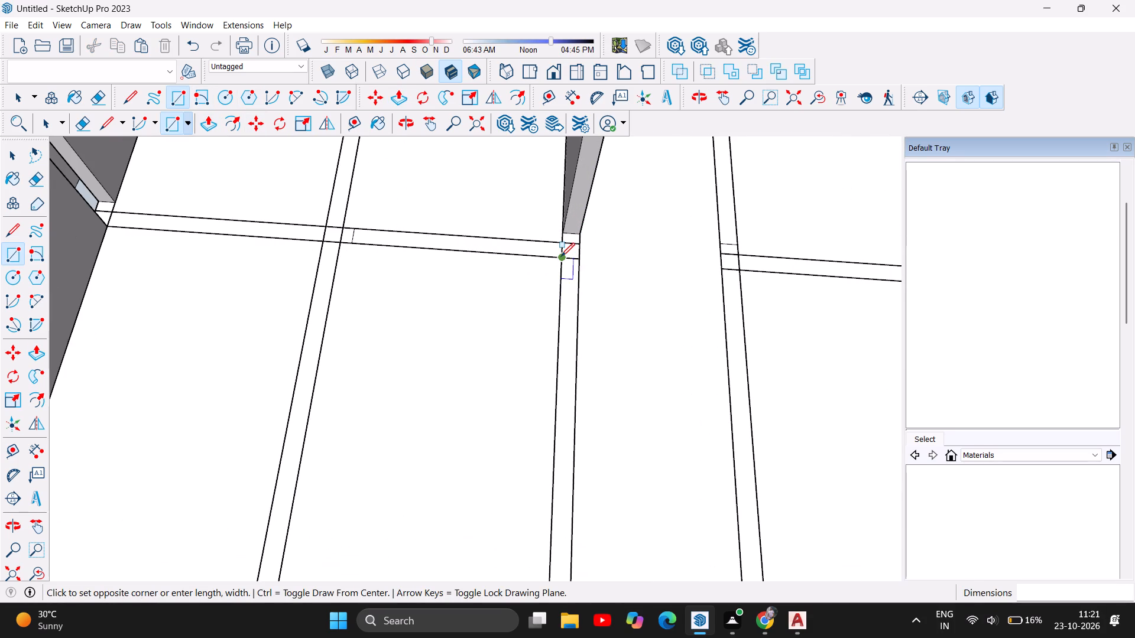
scroll(581, 292, down, 5)
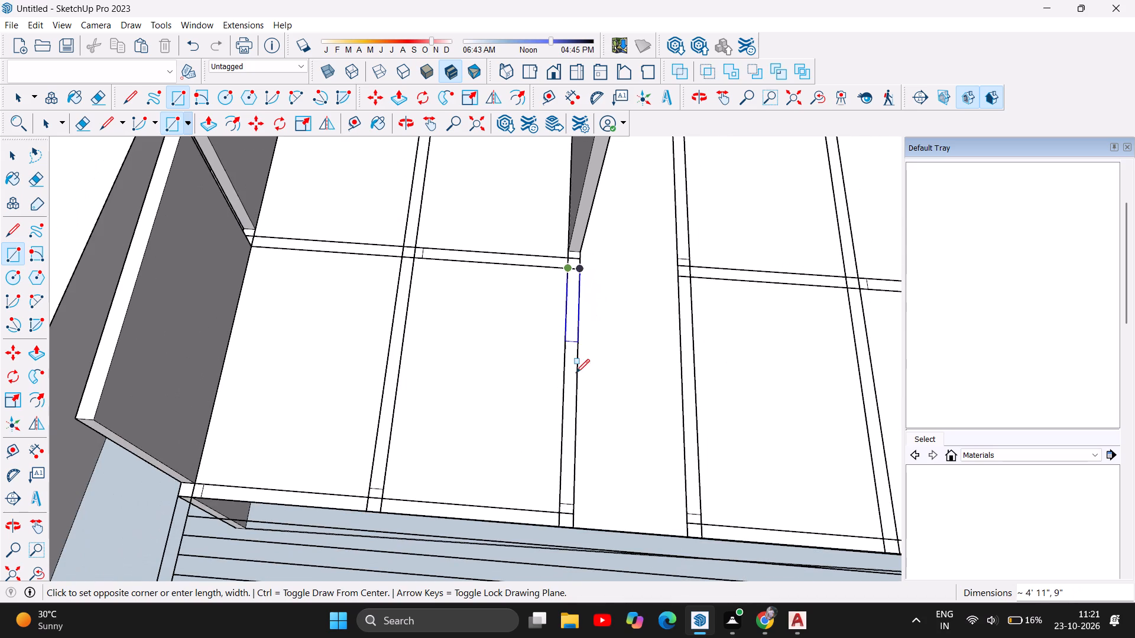
click(575, 504)
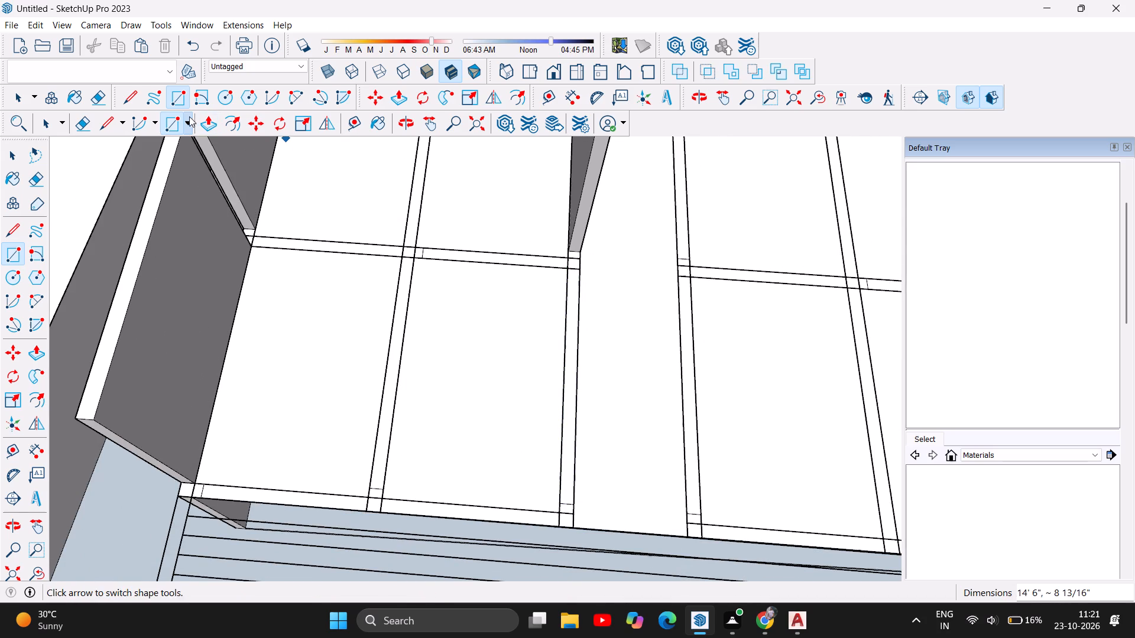
Pull the corridor wall segment between the middle cross wall and the front column 11' upward.
click(206, 118)
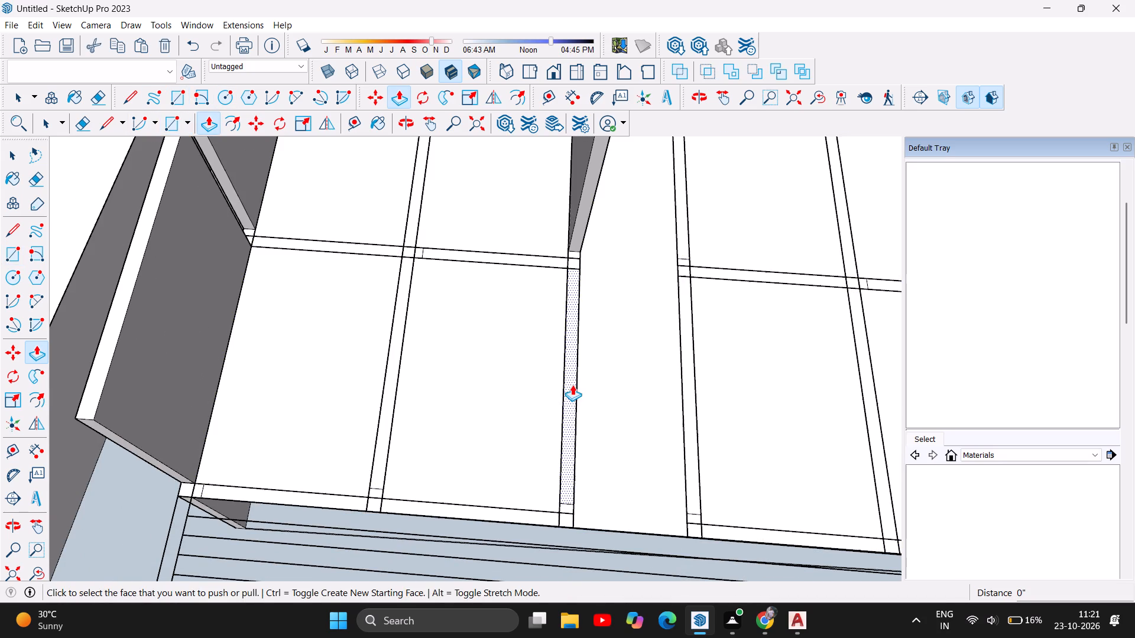
click(572, 385)
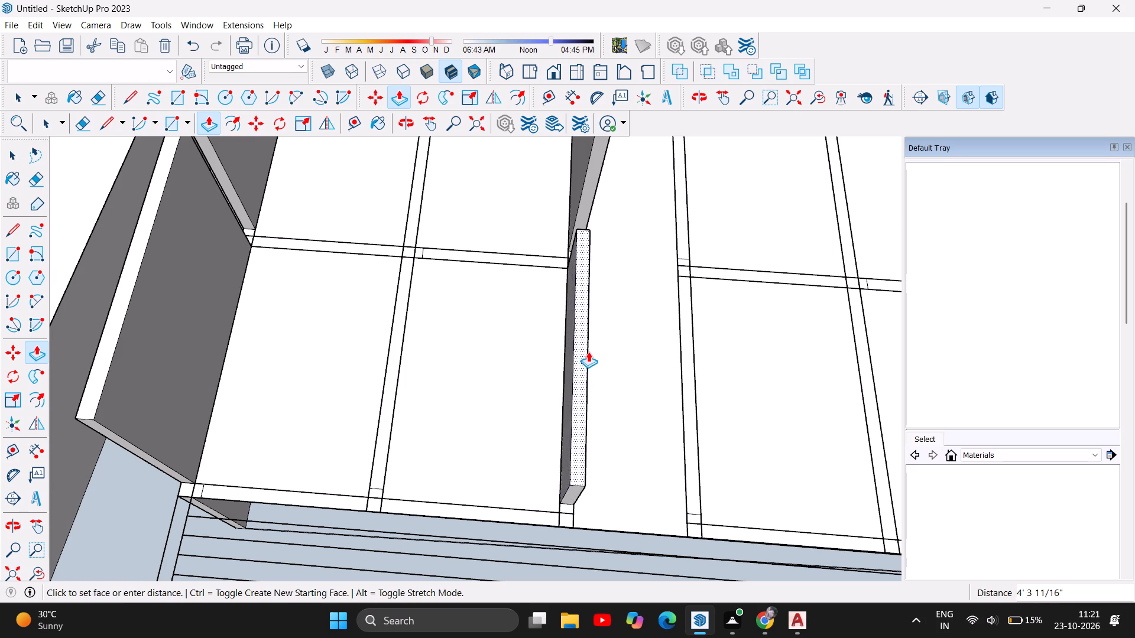
text(11')
key(Return)
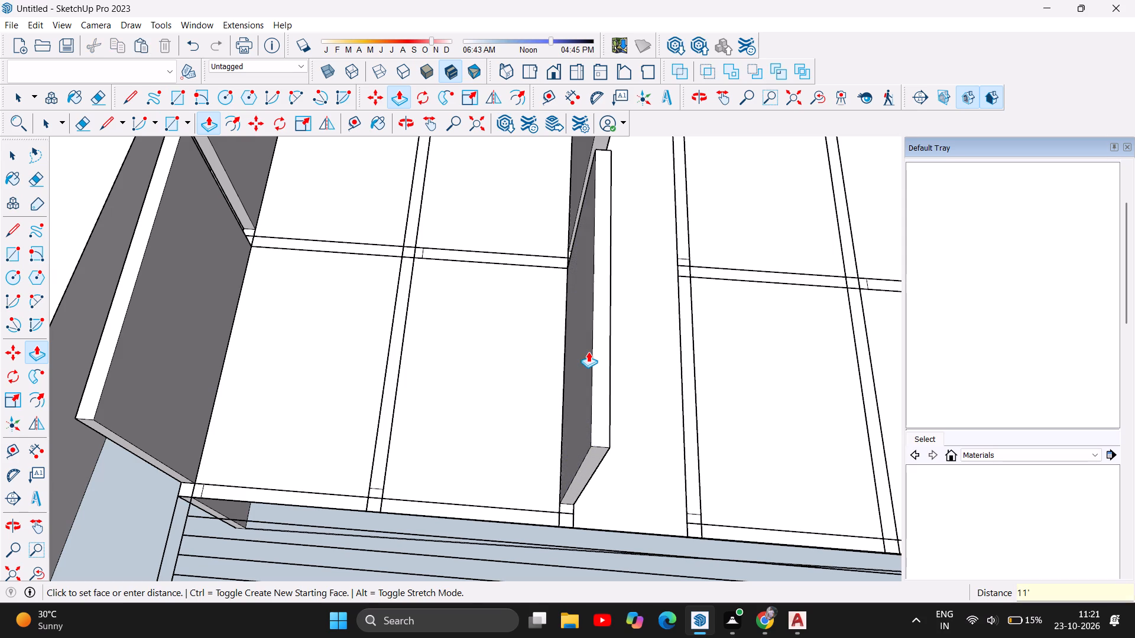
Draw a rectangle about 13' 7" by 9" over the opposite corridor wall strip, from the cross passage column to the middle cross wall column.
scroll(463, 381, down, 7)
scroll(359, 357, down, 6)
scroll(166, 215, down, 3)
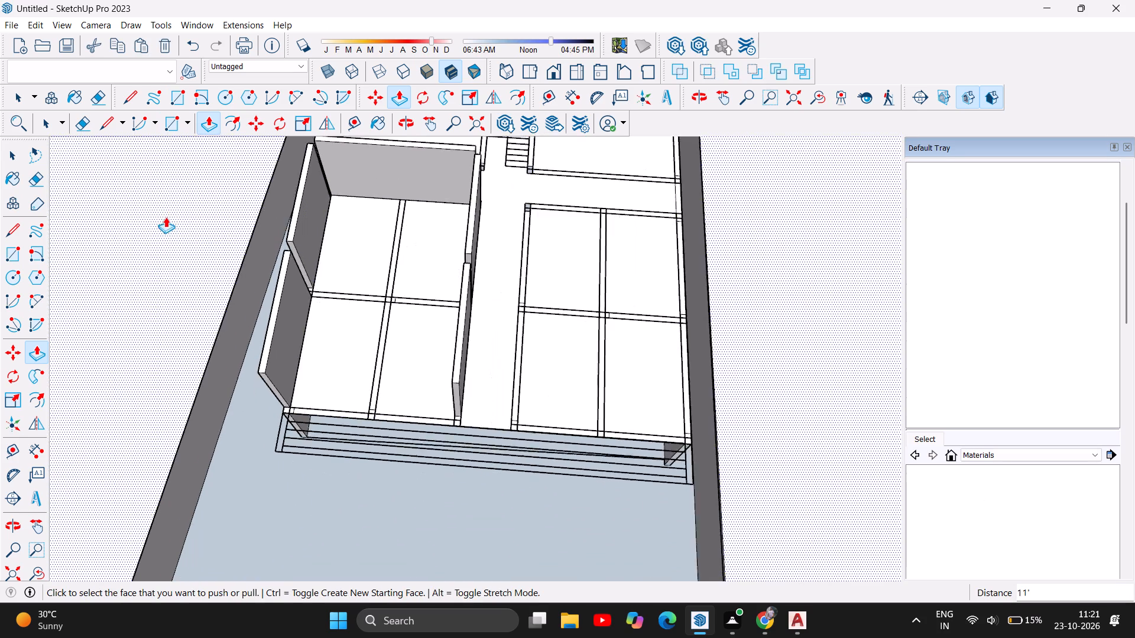
scroll(166, 217, down, 3)
scroll(471, 171, up, 4)
scroll(456, 250, up, 6)
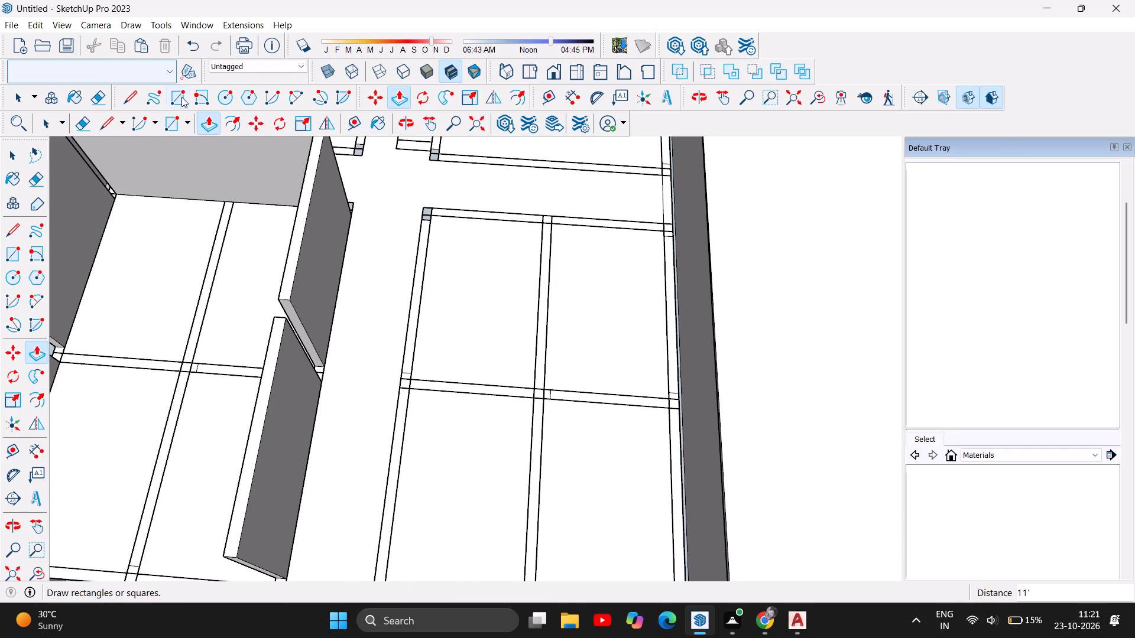
click(181, 97)
scroll(395, 201, up, 5)
scroll(442, 229, up, 2)
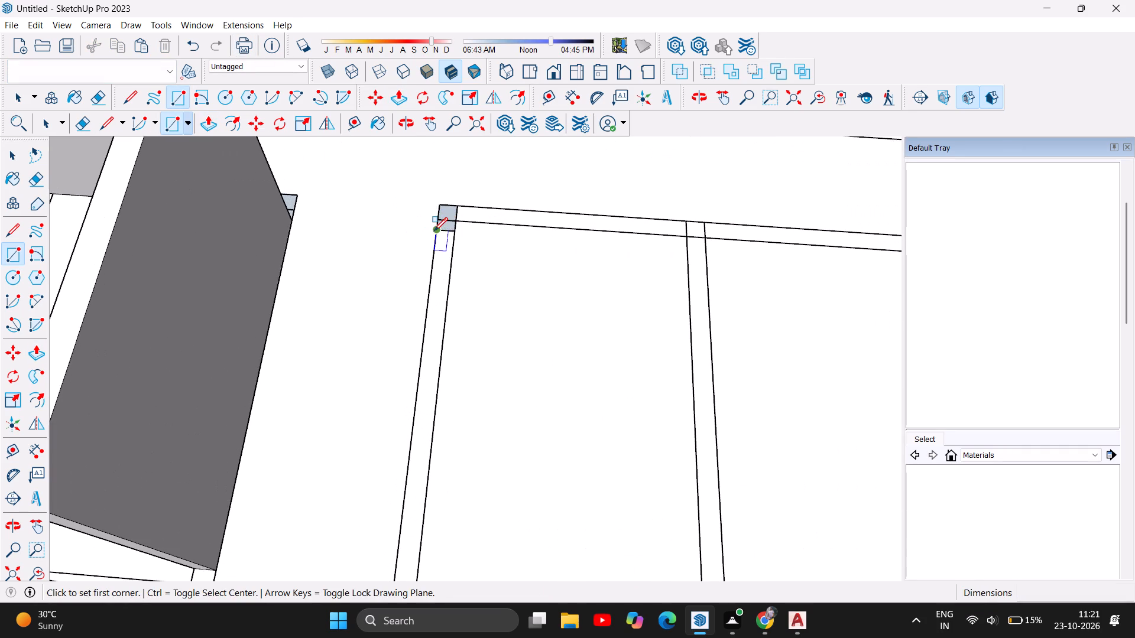
click(435, 231)
click(458, 234)
scroll(456, 282, down, 2)
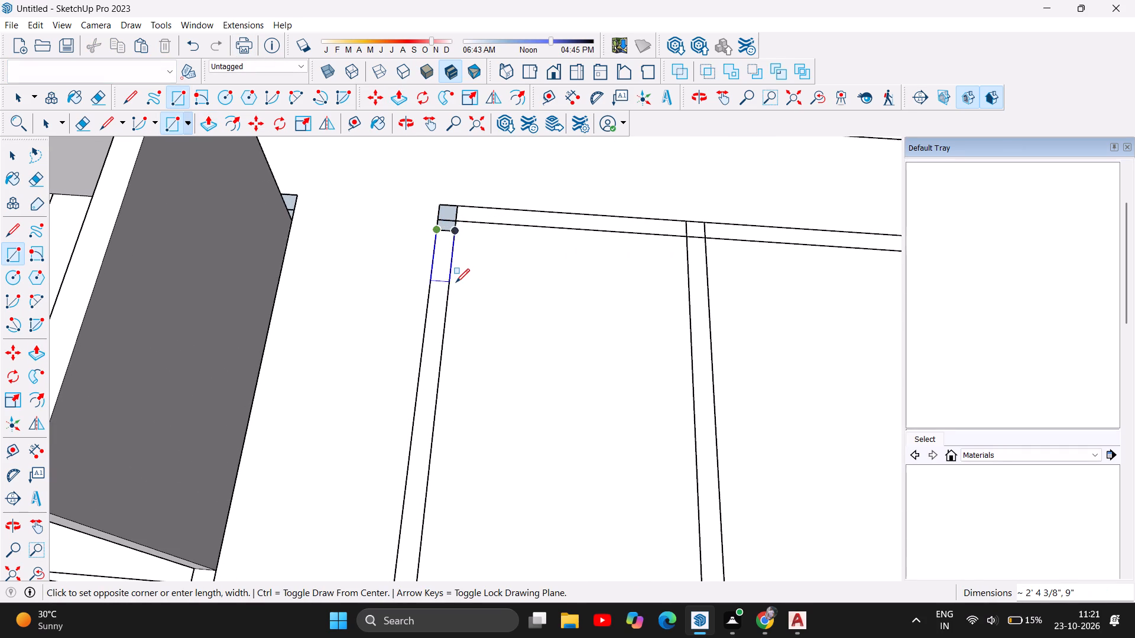
scroll(456, 282, down, 4)
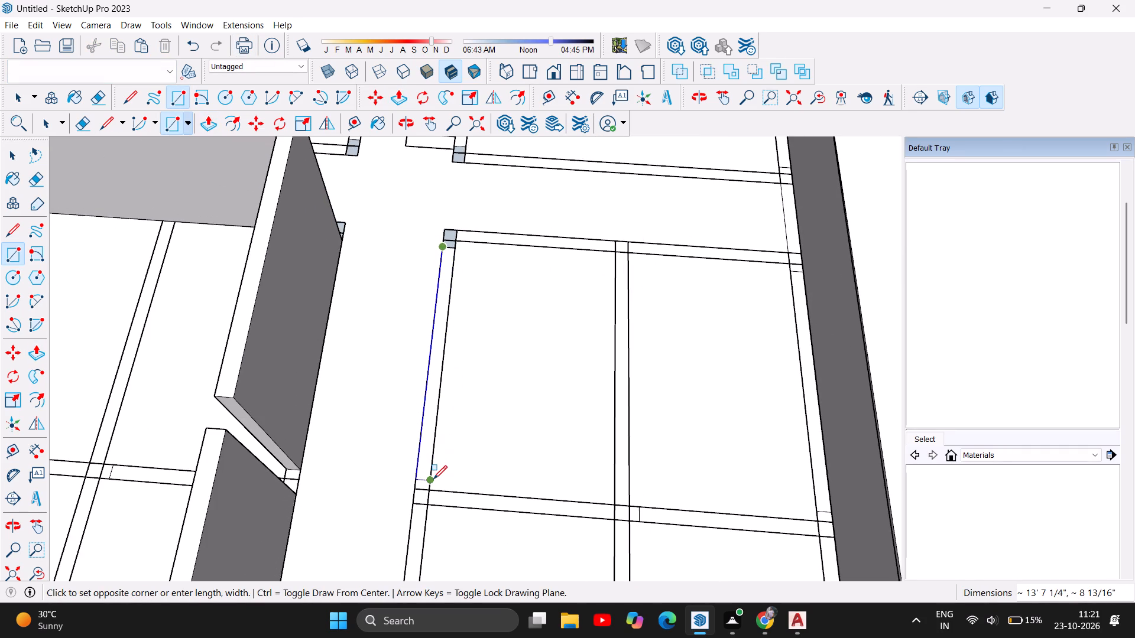
click(433, 479)
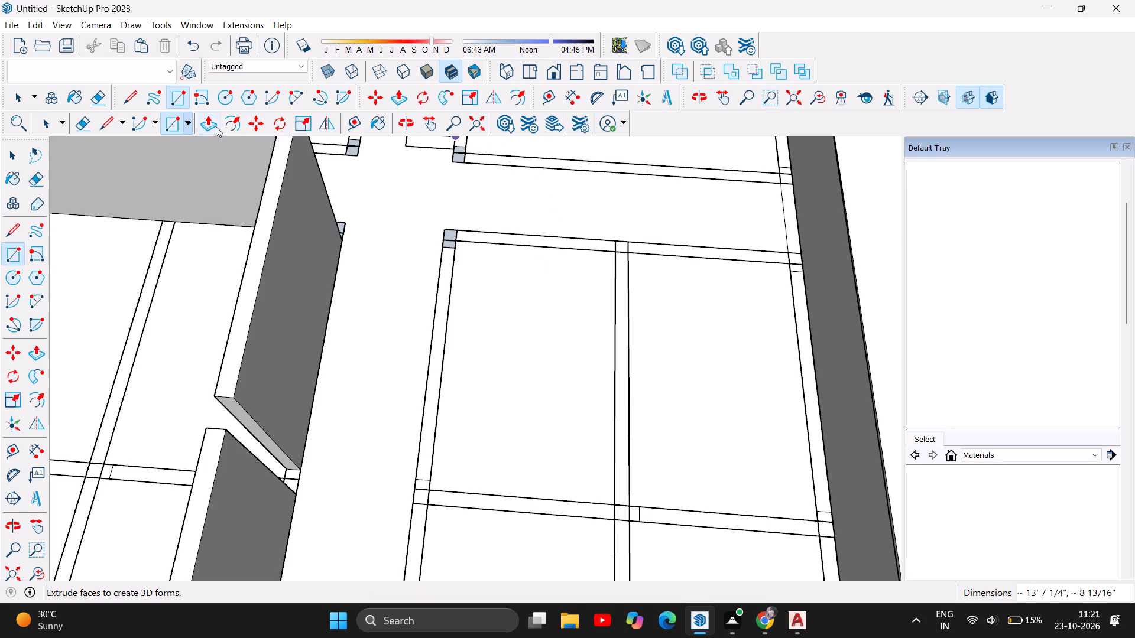
Pull the opposite corridor wall segment between the cross passage column and the middle cross wall 11' upward.
click(216, 126)
click(437, 336)
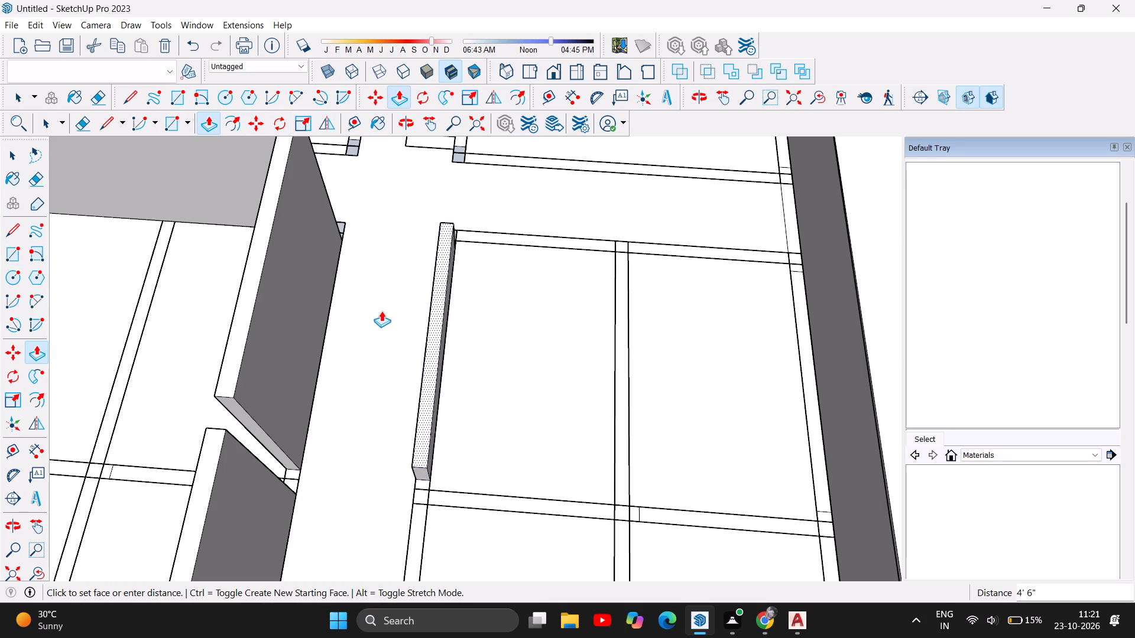
text(11')
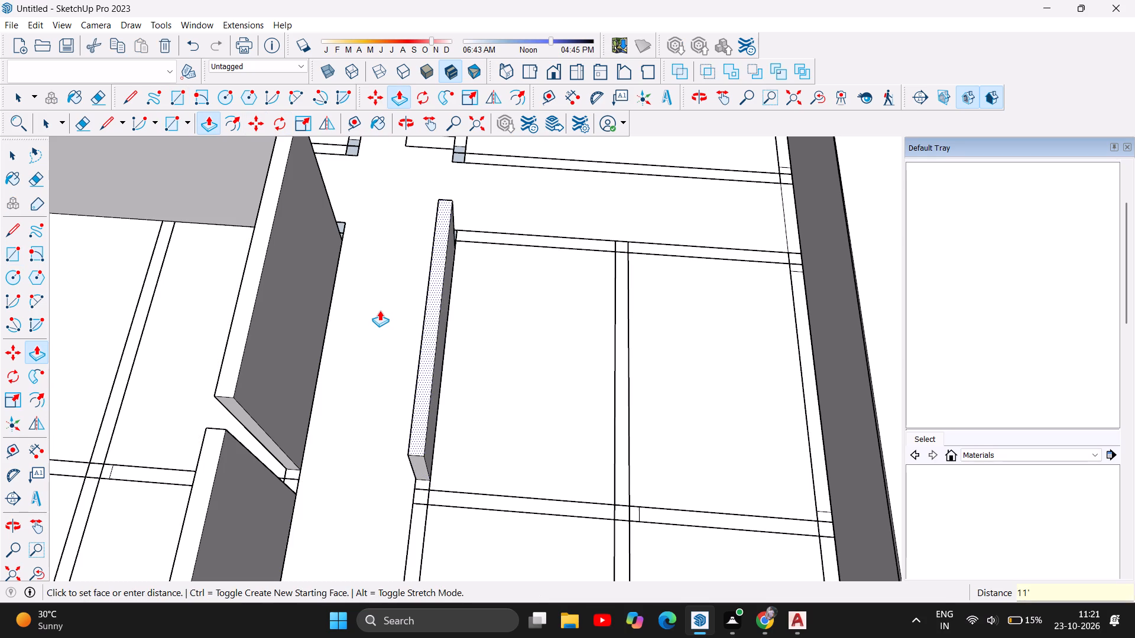
key(Return)
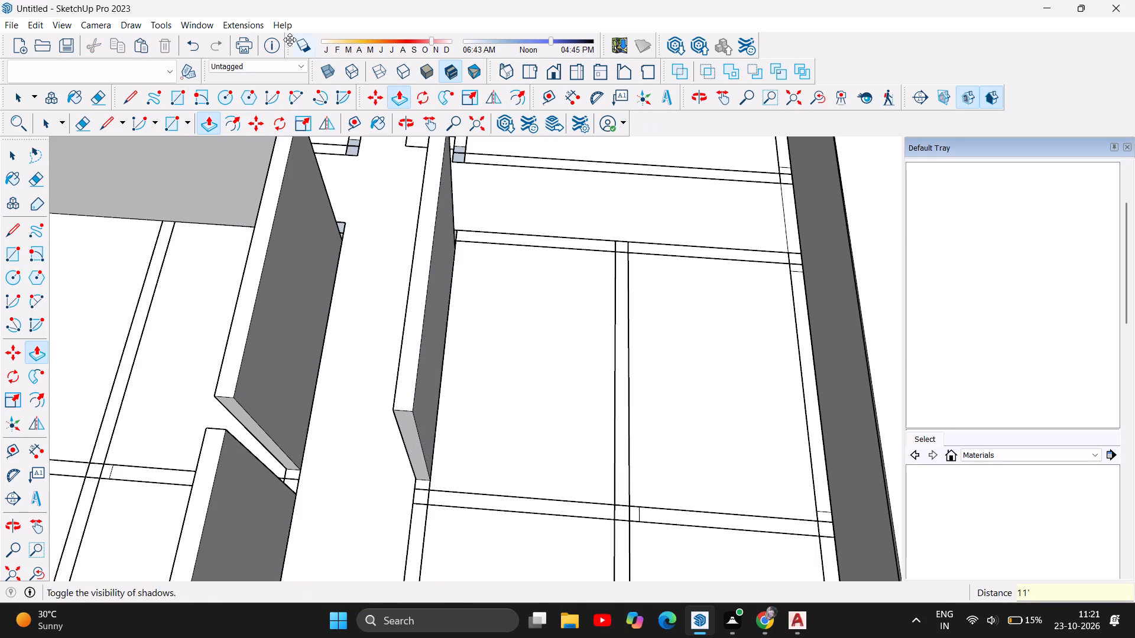
Draw a rectangle about 9' 6" by 9" over the cross passage wall strip, from the corridor column to the lengthwise room partition.
click(180, 99)
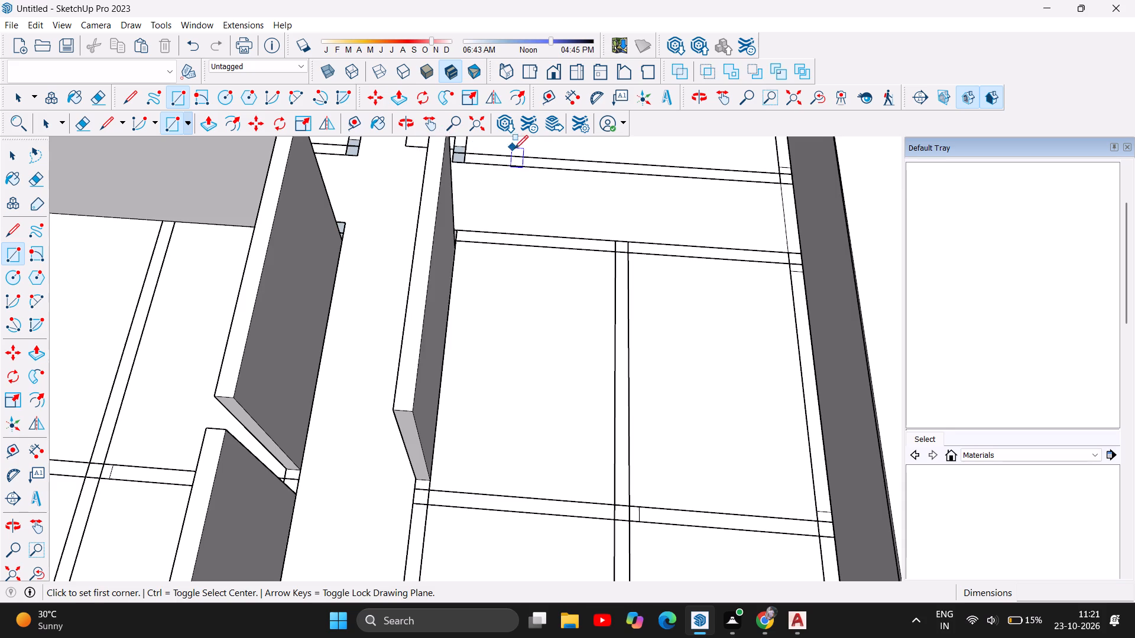
scroll(647, 211, up, 5)
click(333, 243)
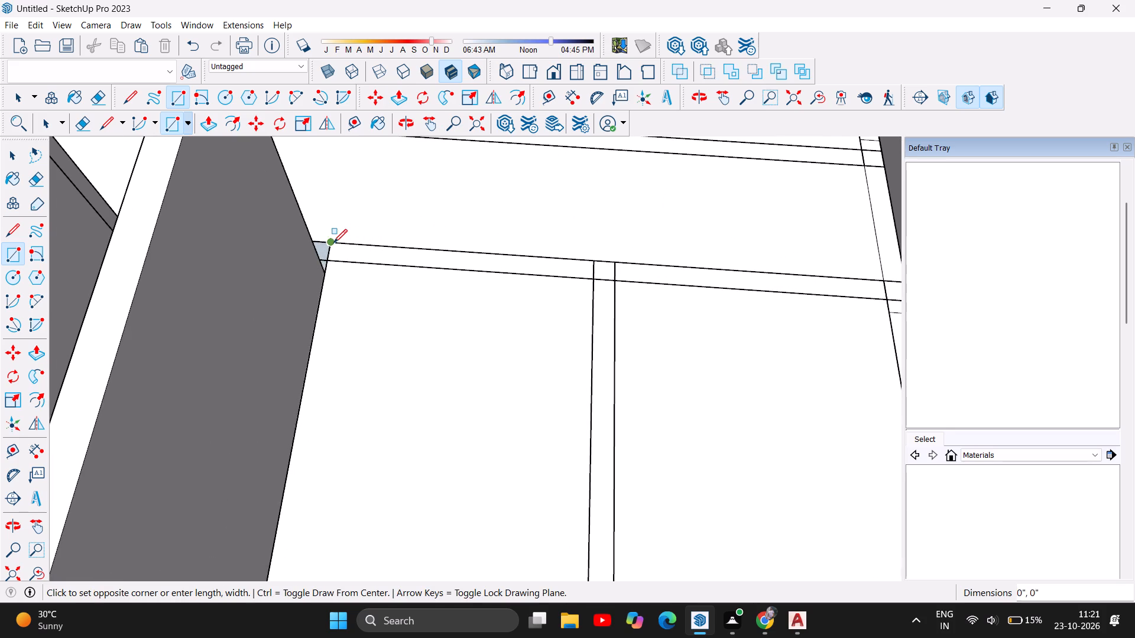
click(327, 262)
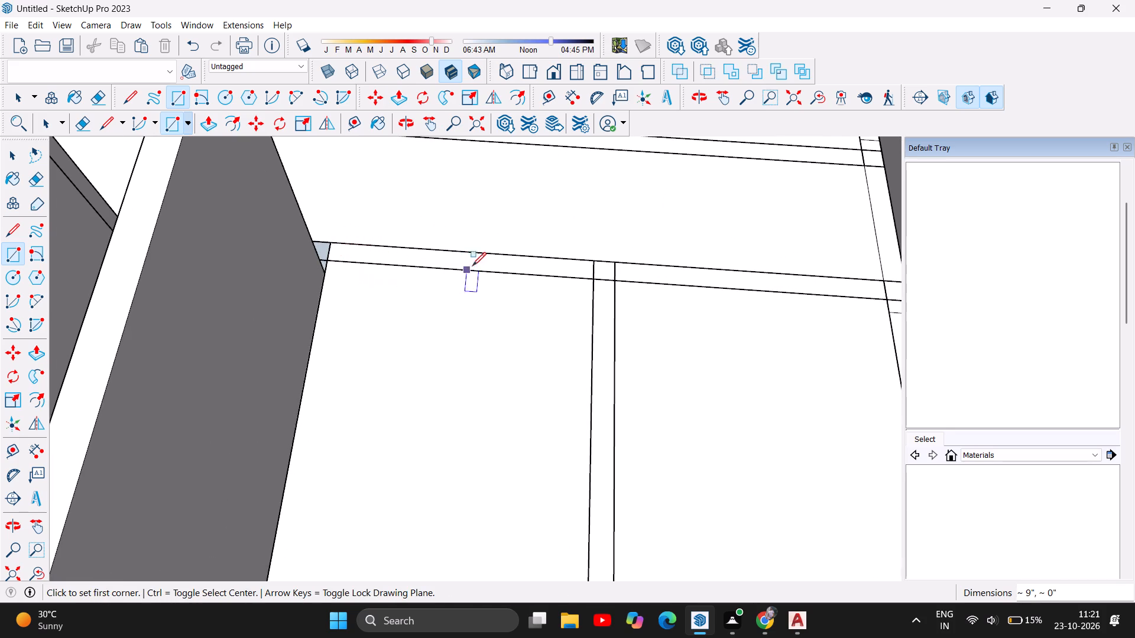
click(596, 280)
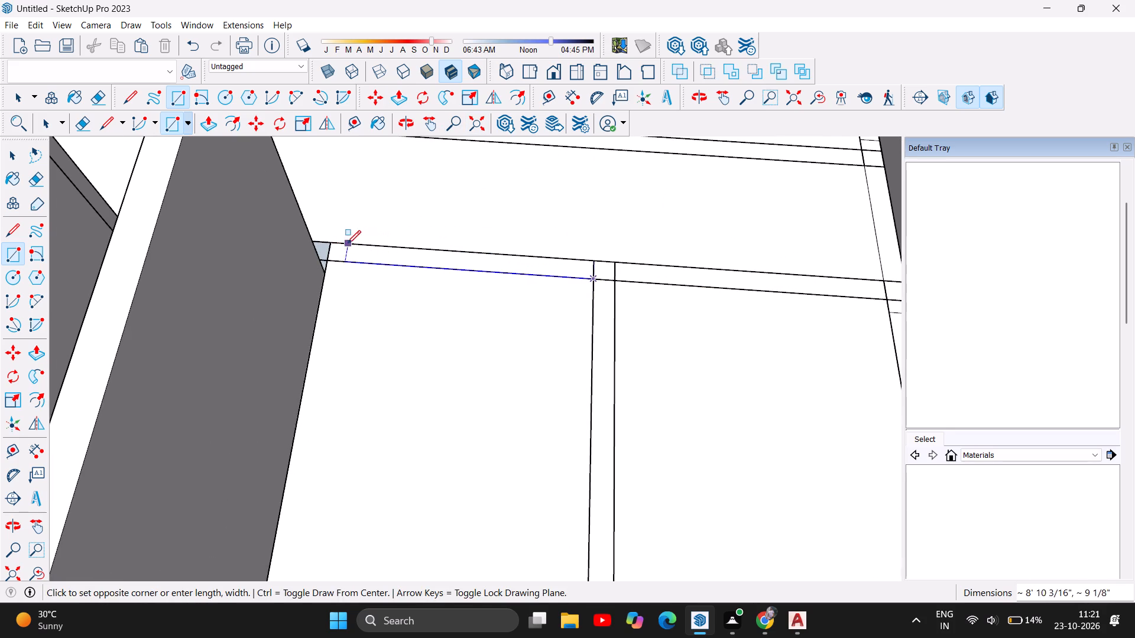
click(332, 244)
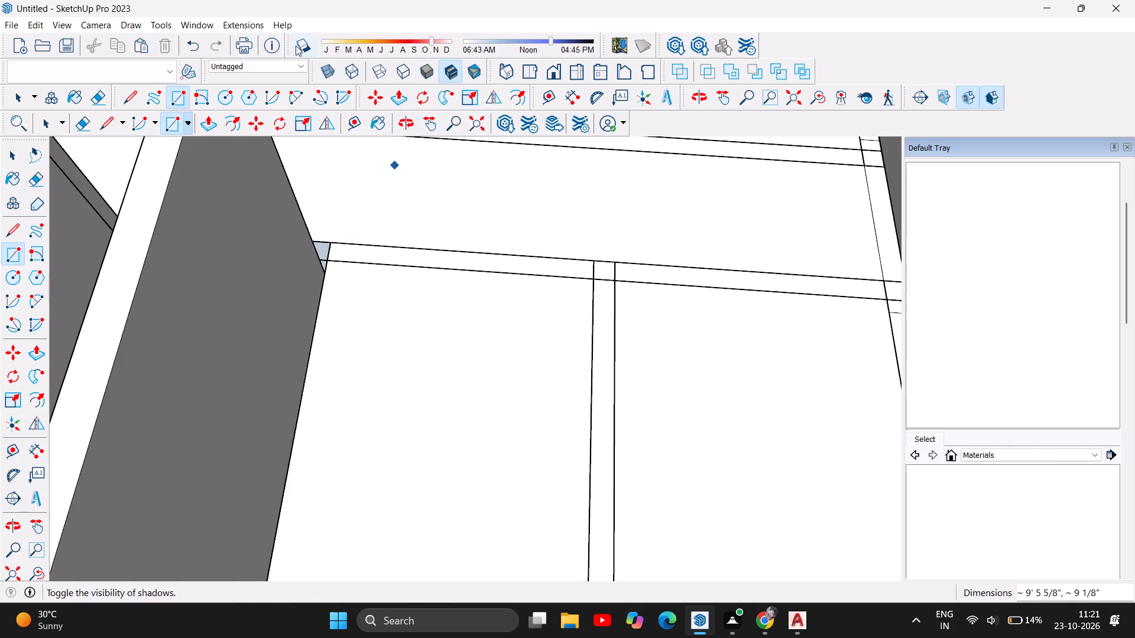
Pull the cross passage wall segment between the corridor column and the lengthwise room partition 11' upward.
click(217, 125)
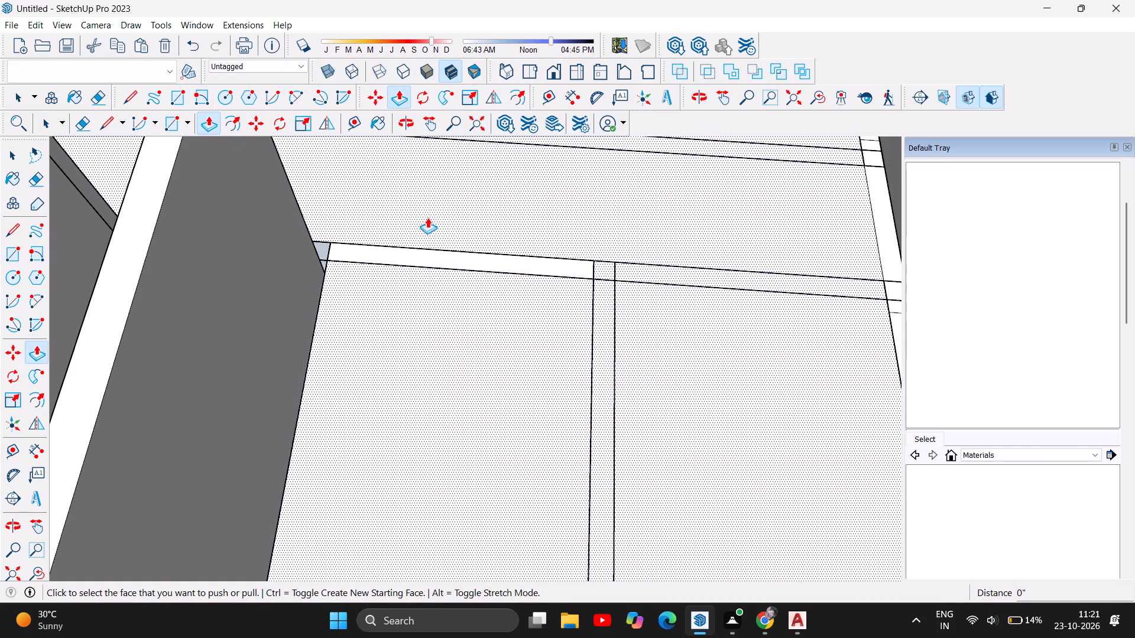
click(419, 249)
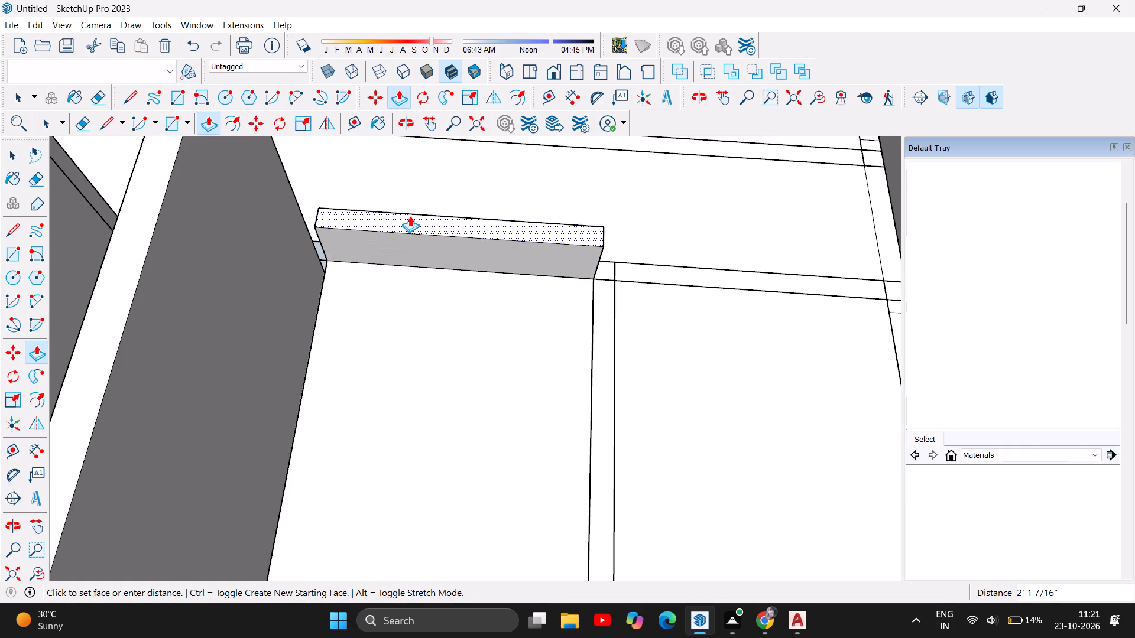
text(11')
key(Return)
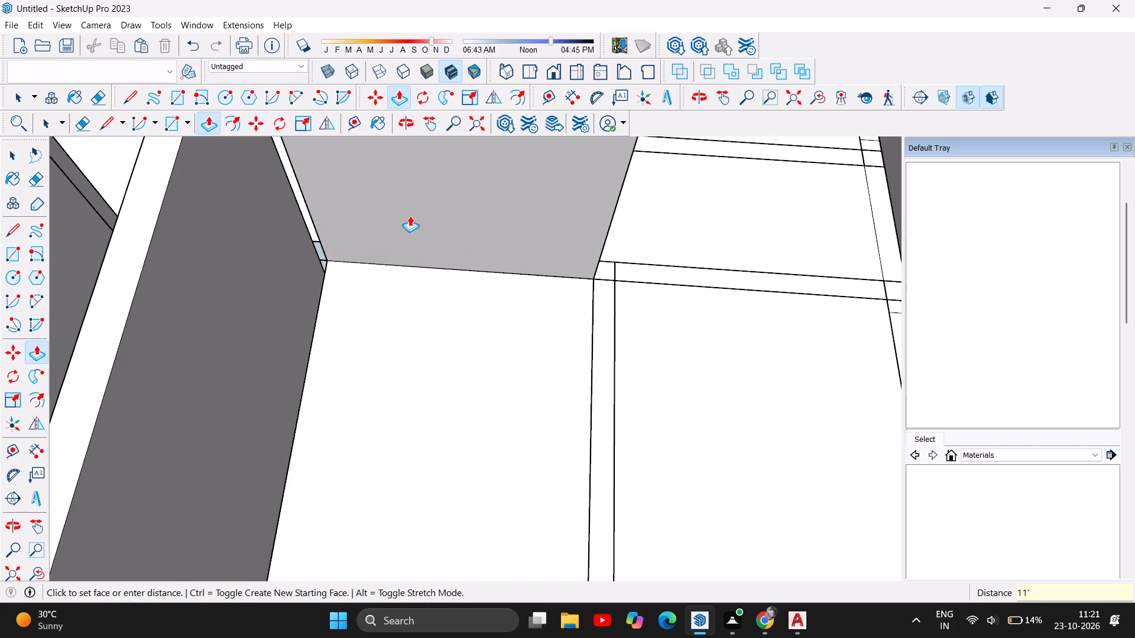
Examine the raised walls and the columns beneath the floor from the front, below and above.
scroll(416, 219, down, 6)
scroll(542, 261, down, 13)
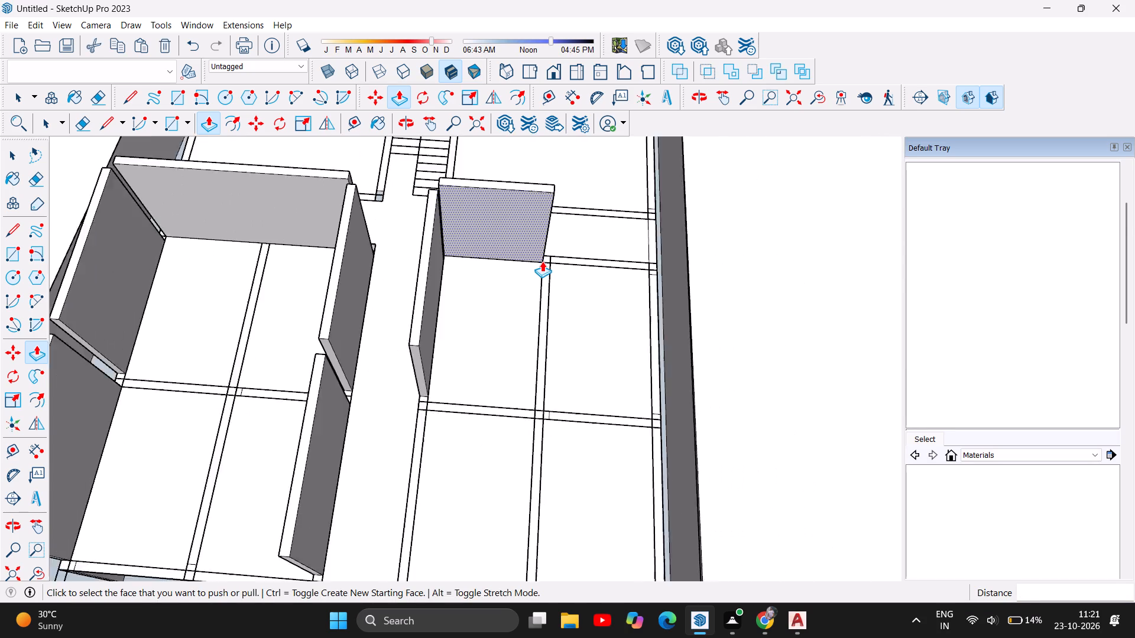
scroll(546, 259, down, 5)
scroll(837, 225, down, 3)
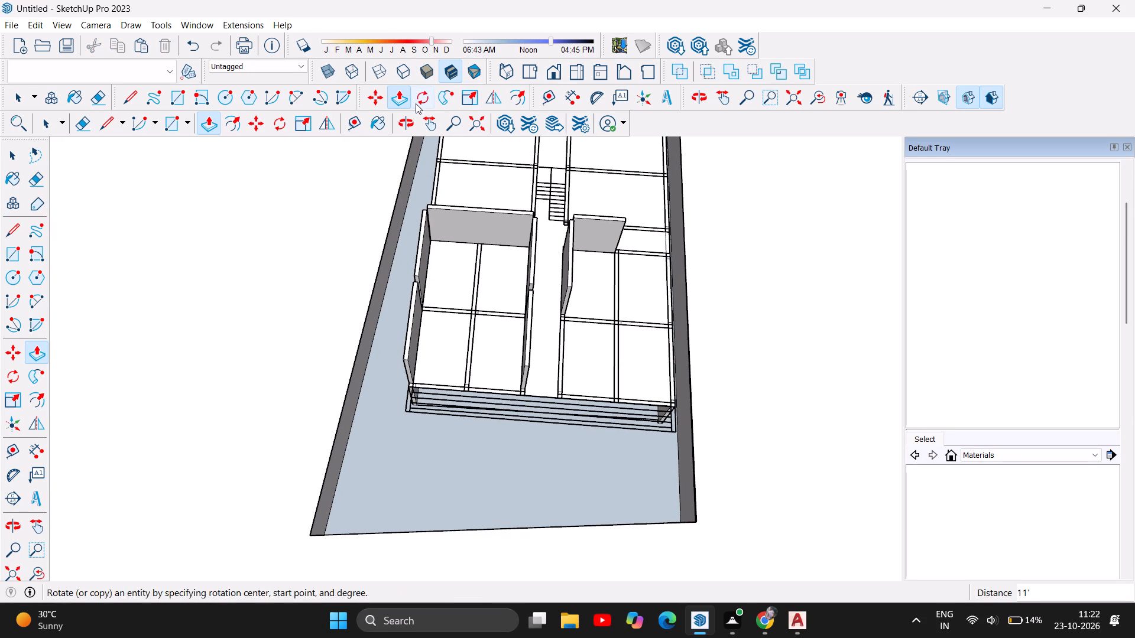
click(413, 128)
drag(722, 310, 401, 152)
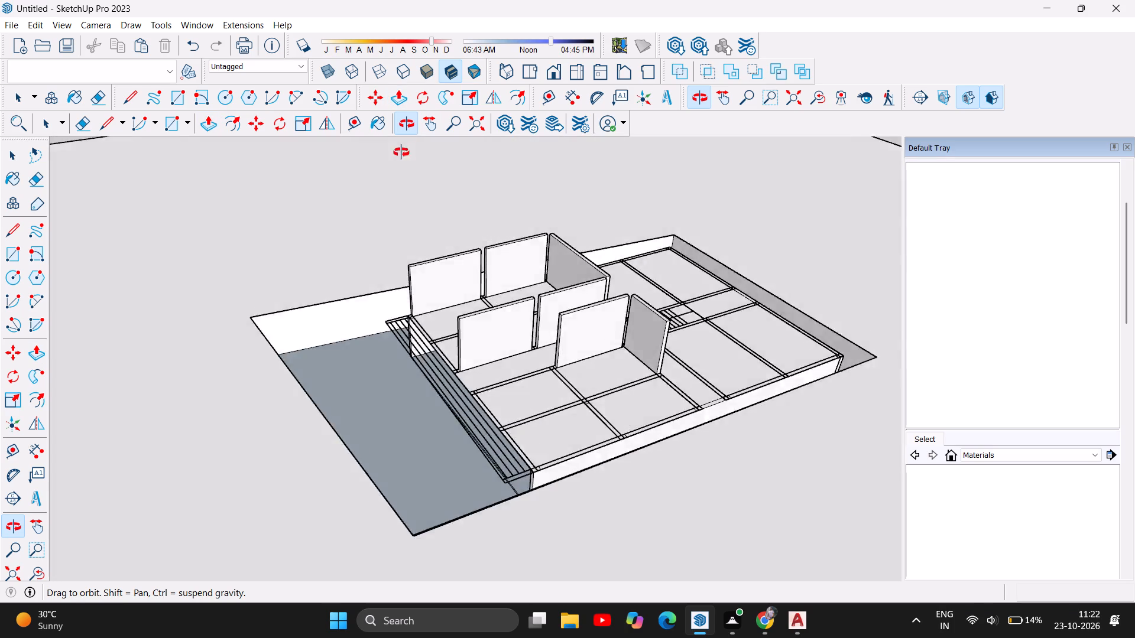
drag(401, 152, 753, 70)
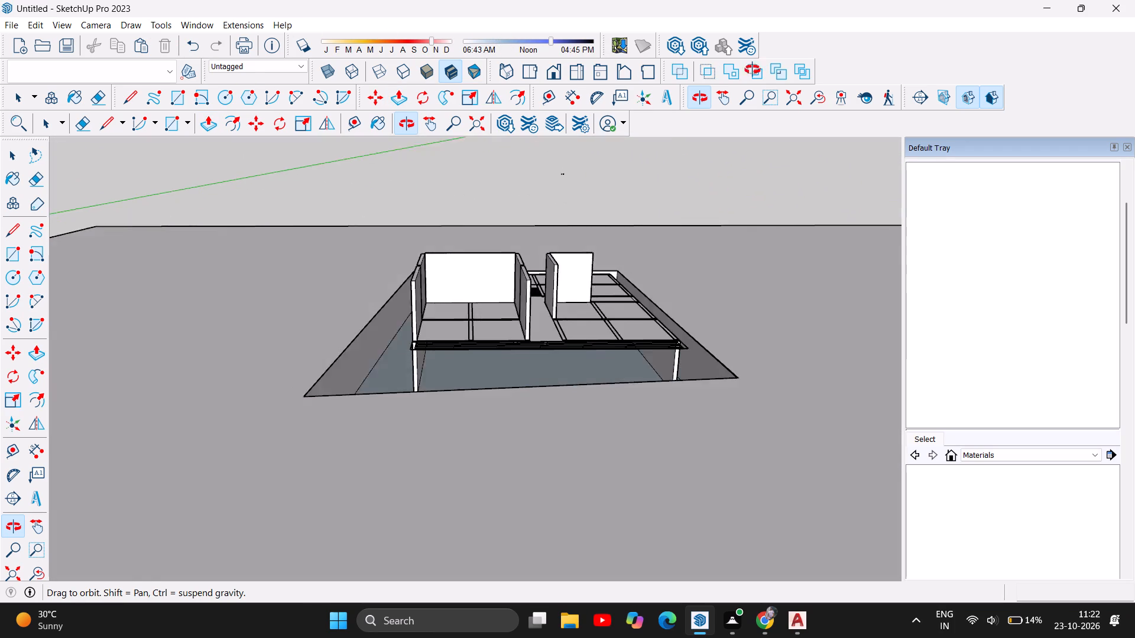
drag(753, 70, 762, 70)
drag(609, 329, 592, 298)
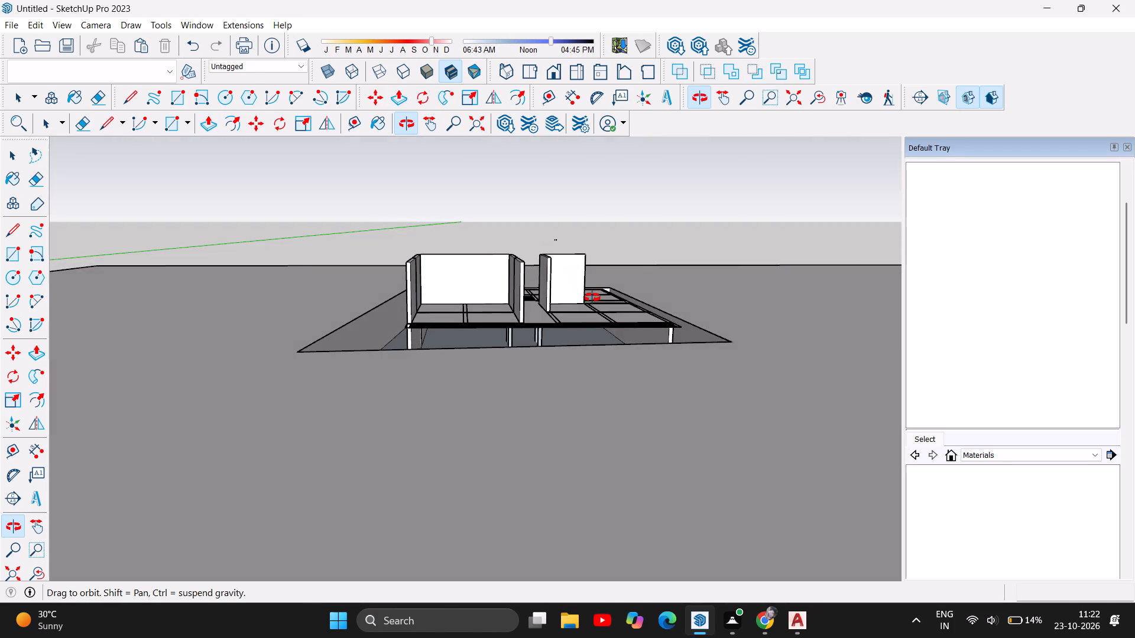
drag(592, 298, 593, 299)
scroll(552, 369, up, 6)
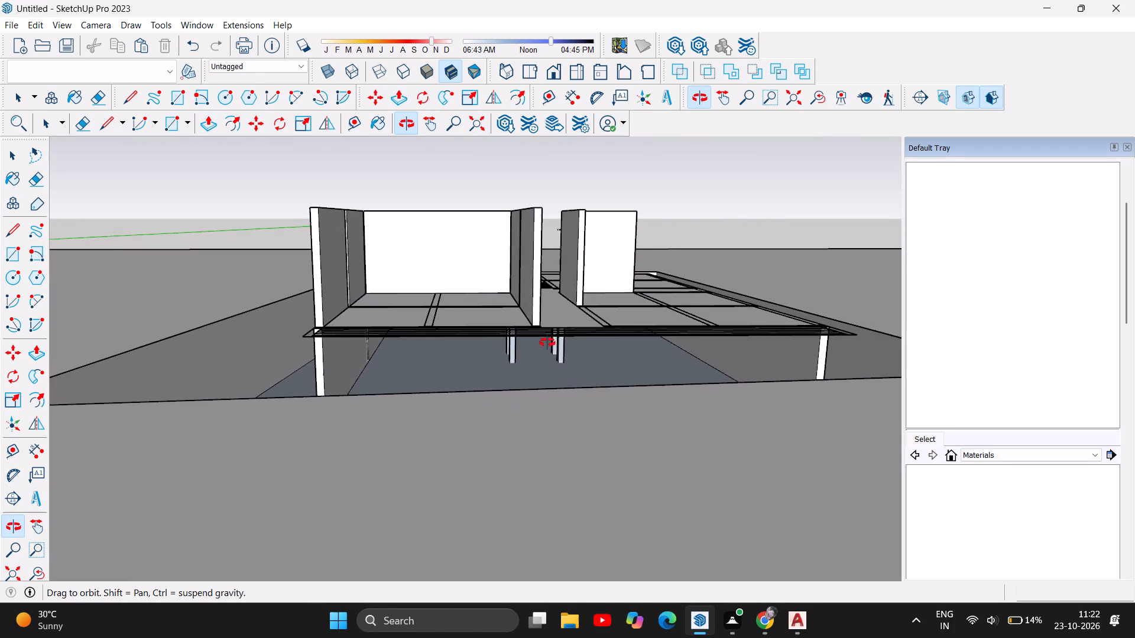
scroll(550, 343, up, 3)
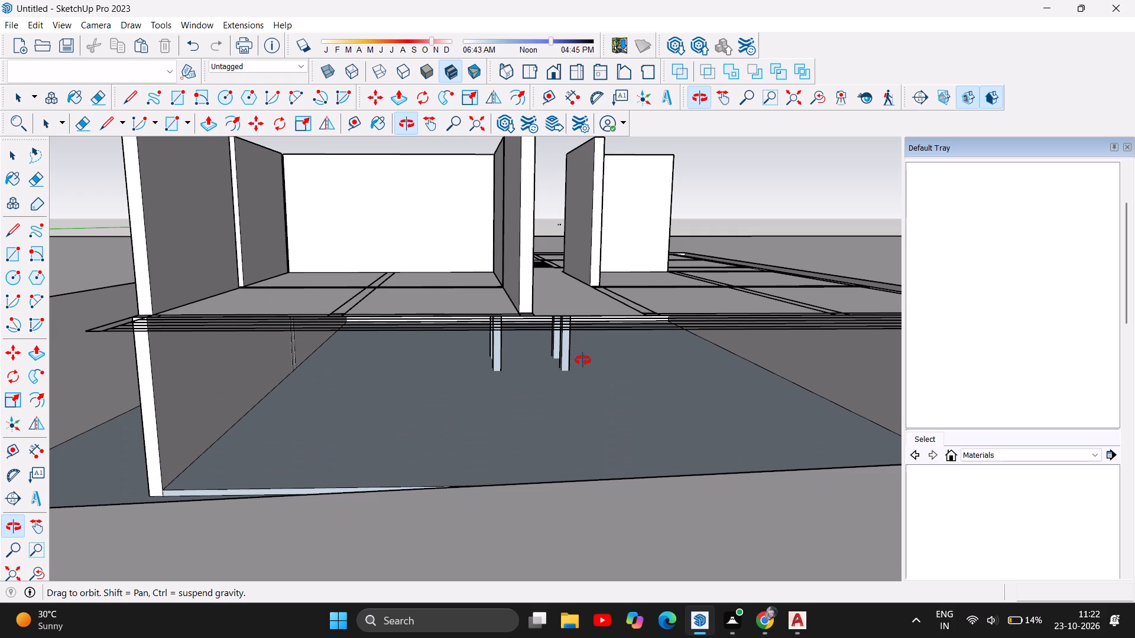
drag(688, 357, 604, 367)
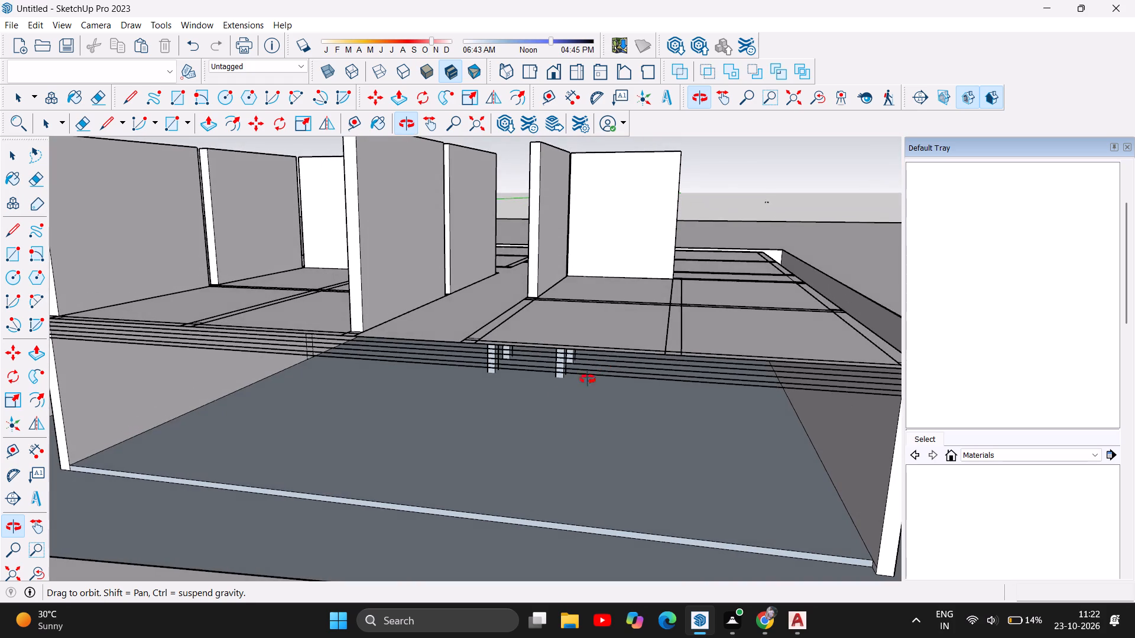
scroll(507, 433, up, 6)
drag(551, 405, 612, 397)
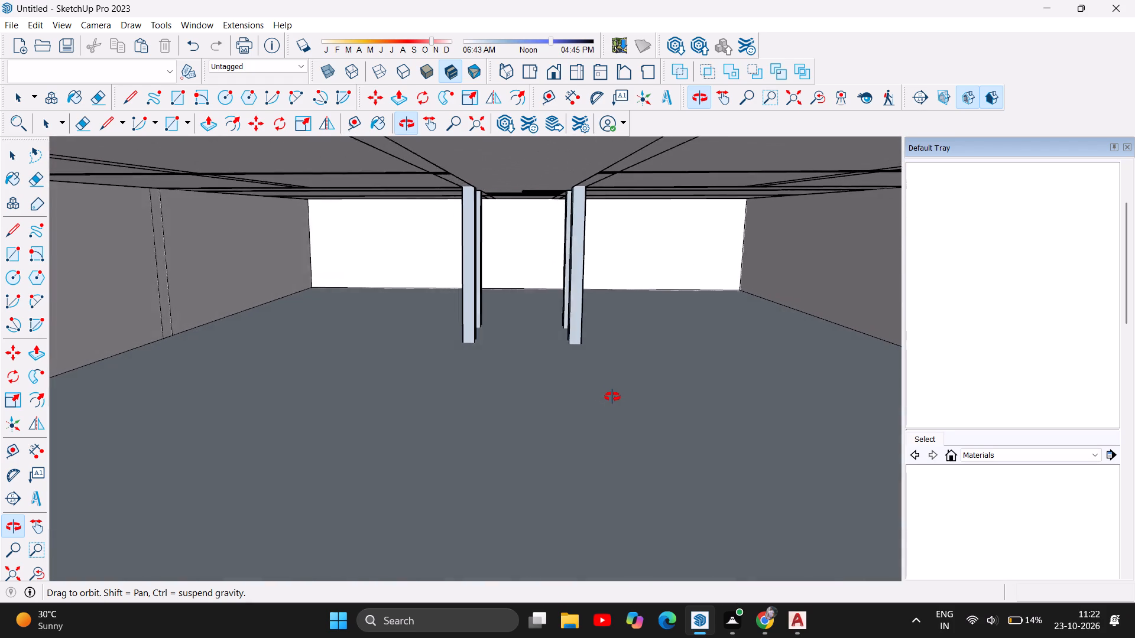
drag(612, 397, 662, 393)
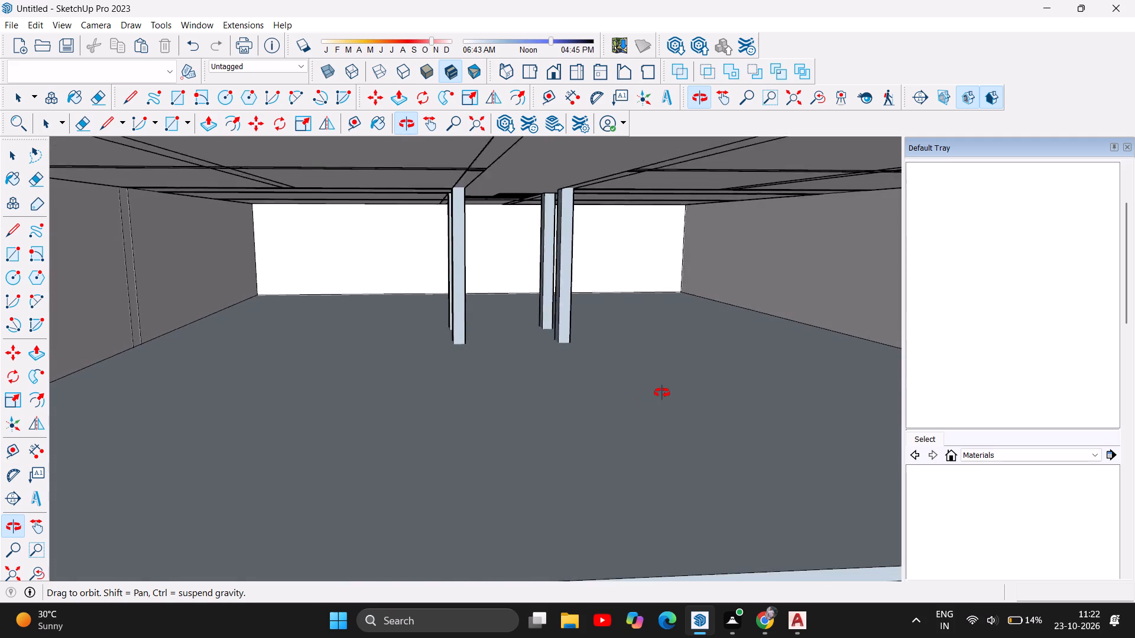
drag(662, 393, 585, 387)
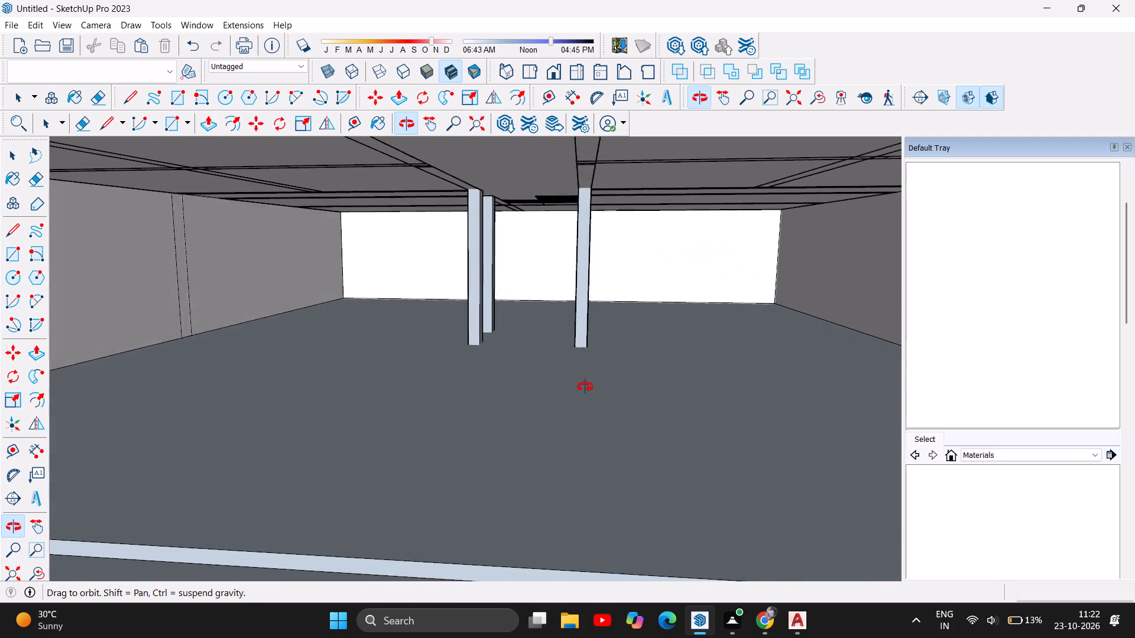
drag(585, 387, 400, 363)
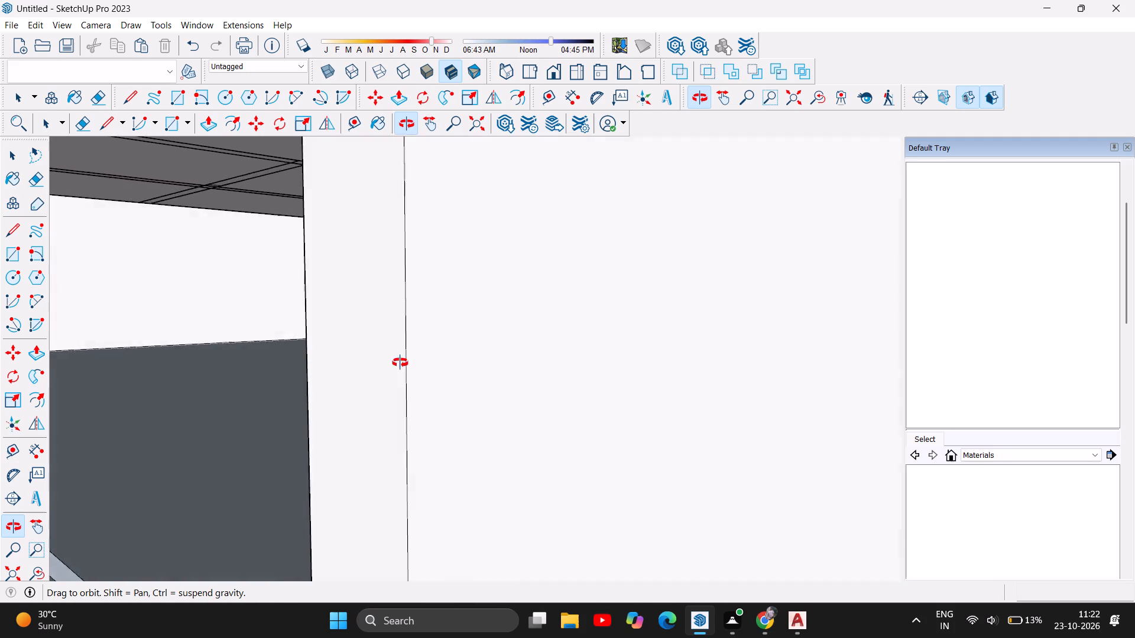
drag(400, 363, 607, 388)
scroll(520, 294, up, 5)
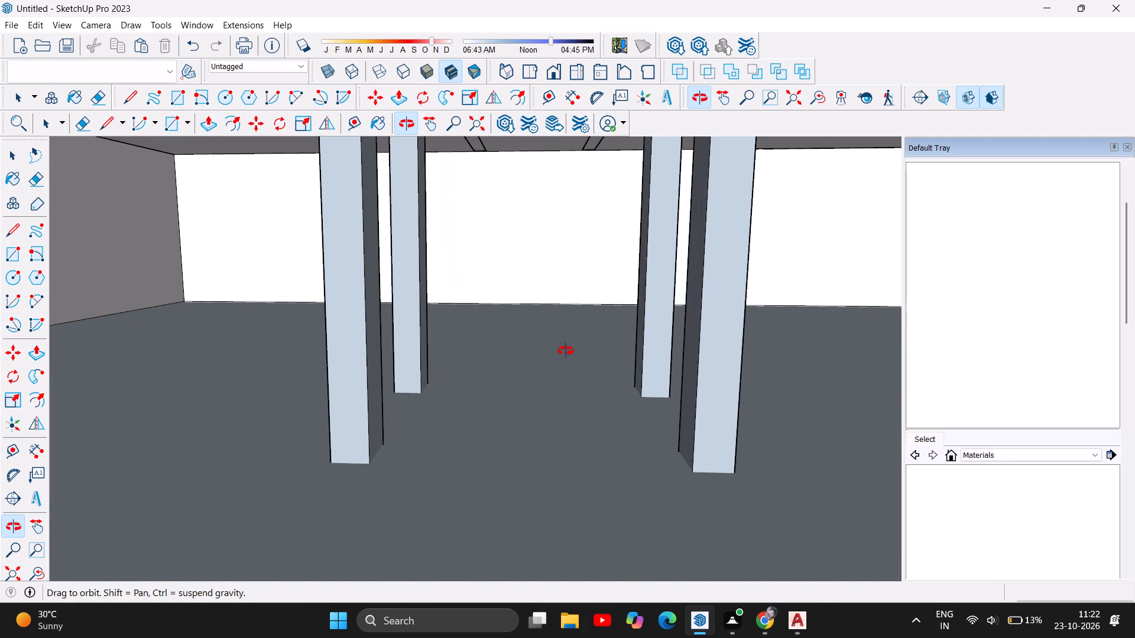
scroll(566, 351, up, 1)
scroll(566, 351, down, 12)
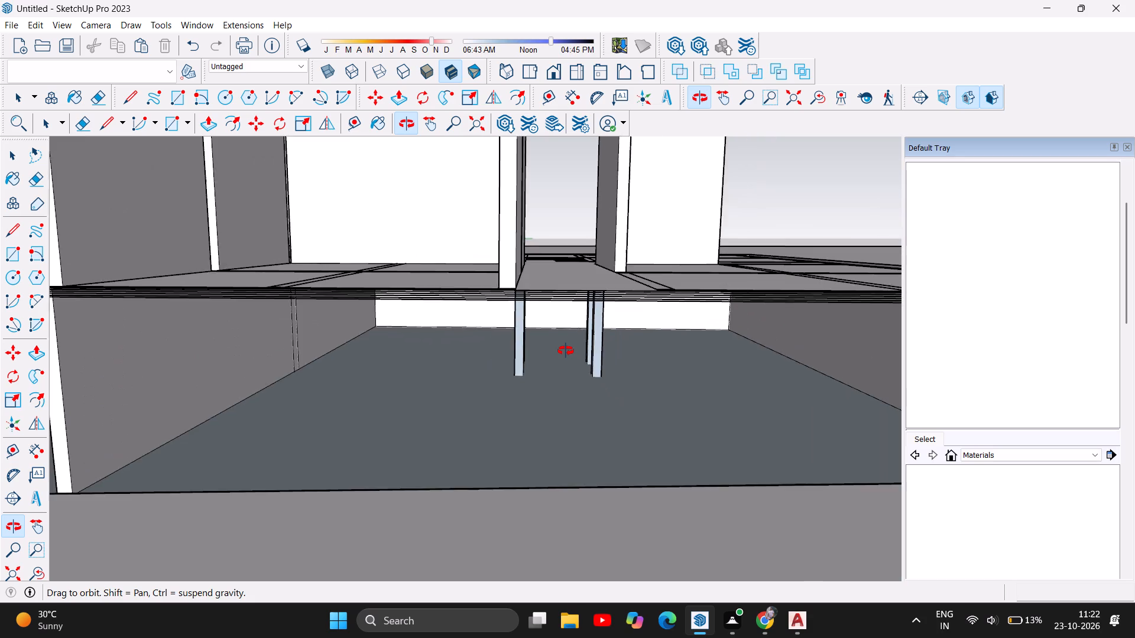
scroll(566, 351, down, 5)
drag(566, 351, 552, 480)
drag(572, 334, 484, 431)
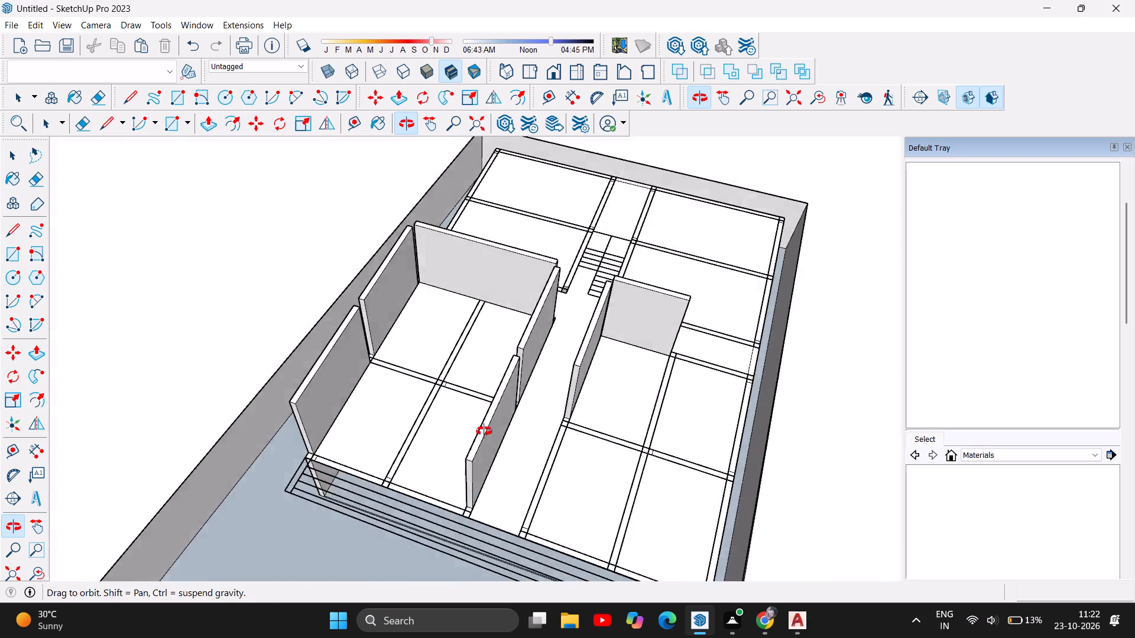
drag(484, 431, 297, 388)
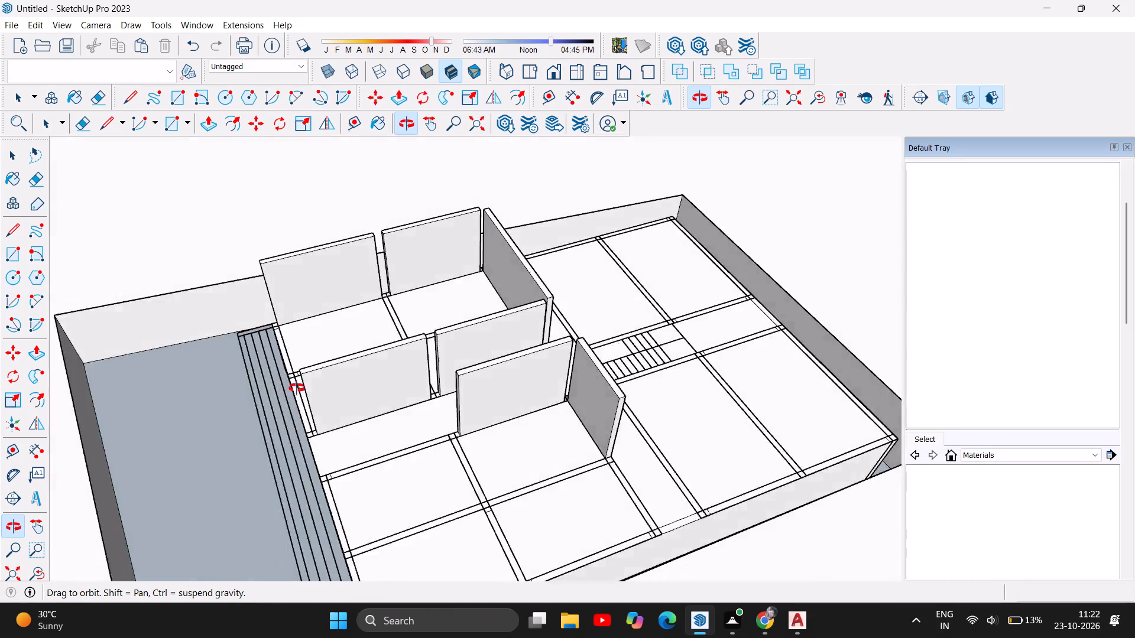
drag(297, 388, 620, 359)
scroll(635, 370, up, 3)
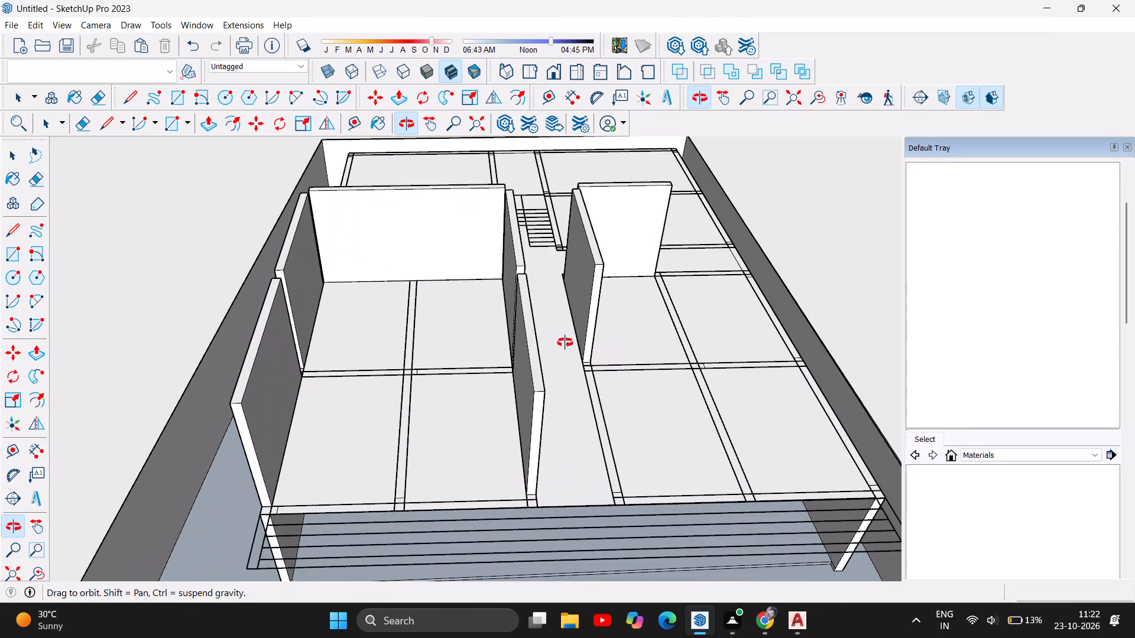
drag(565, 343, 522, 442)
scroll(545, 288, down, 4)
scroll(729, 268, up, 2)
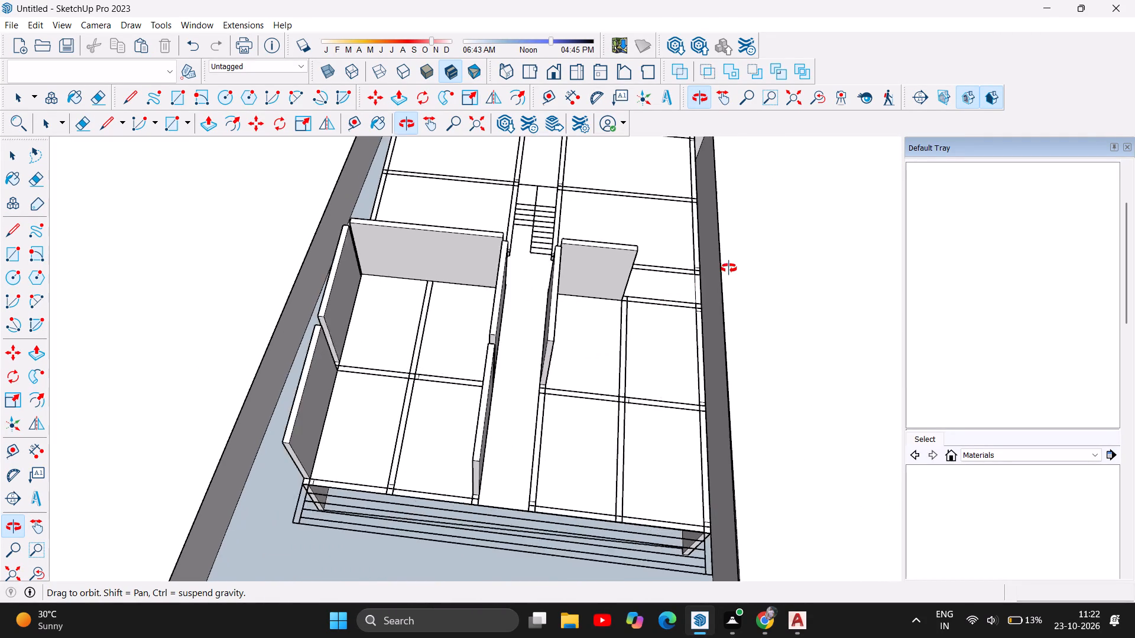
Draw a rectangle about 10' 2" by 9" continuing the cross passage wall strip, from the raised segment's end to the outer wall column.
scroll(729, 268, up, 2)
scroll(693, 300, up, 5)
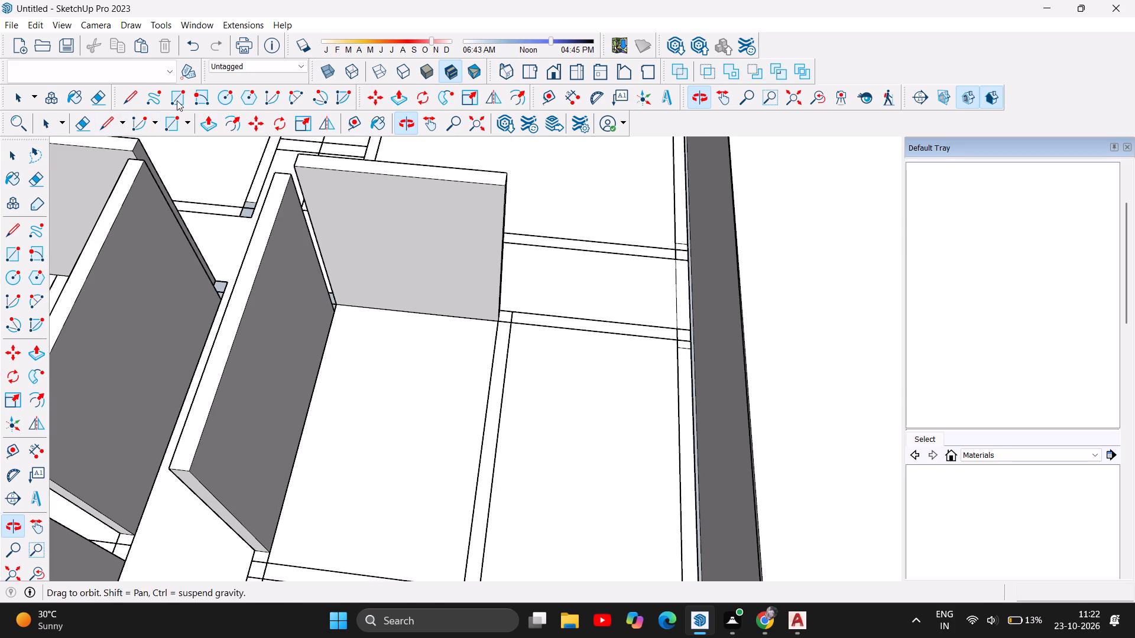
click(177, 100)
scroll(693, 257, up, 3)
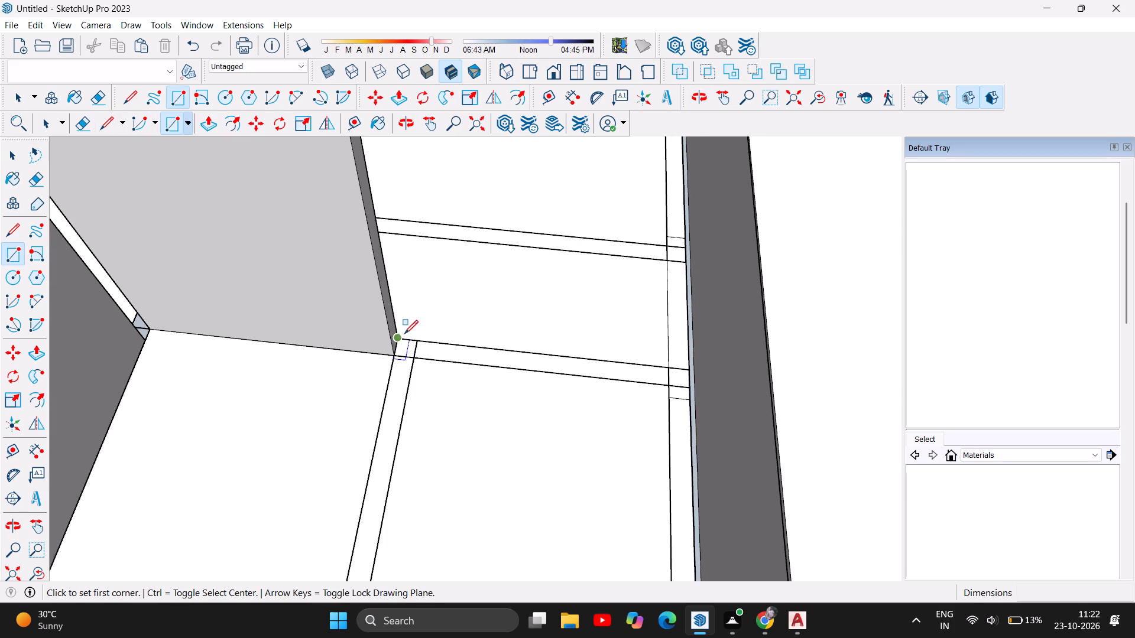
click(417, 335)
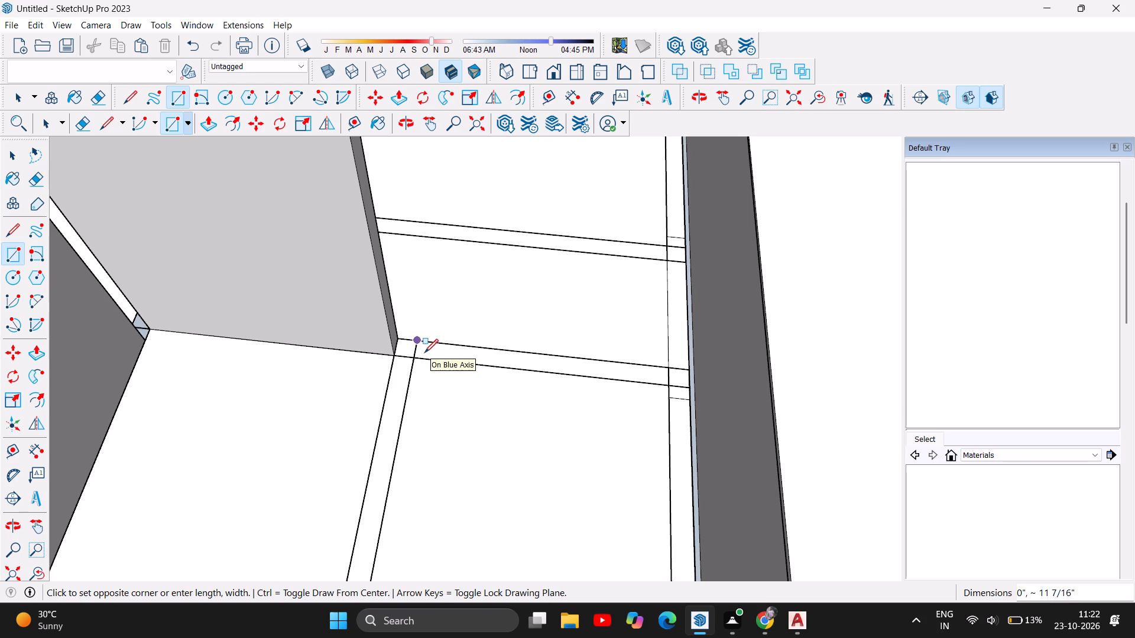
key(Escape)
click(397, 334)
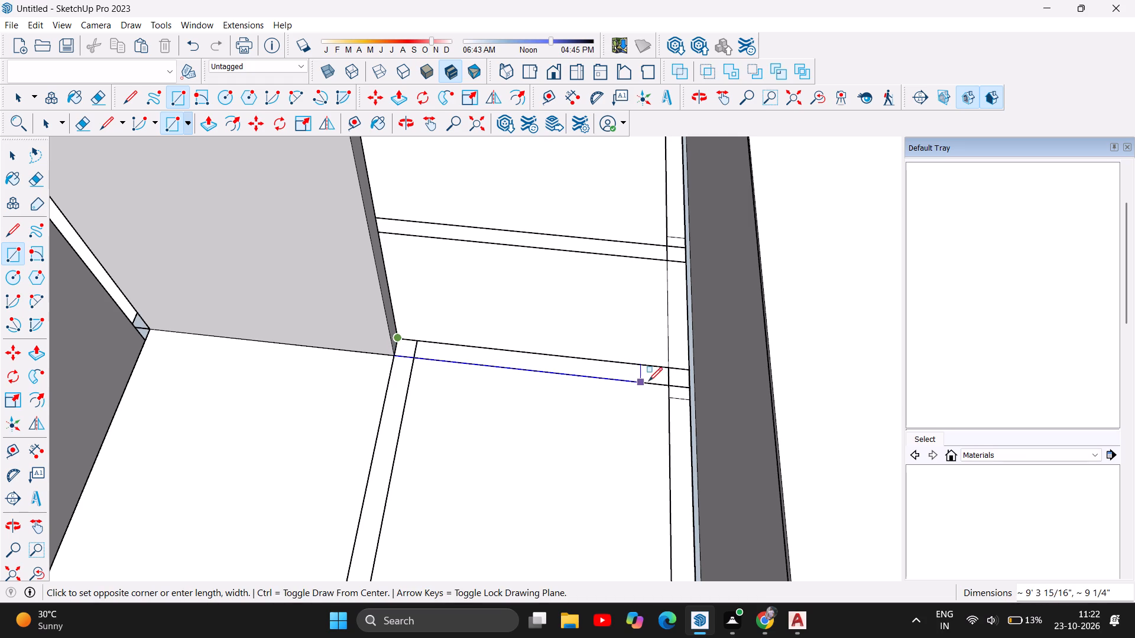
click(672, 384)
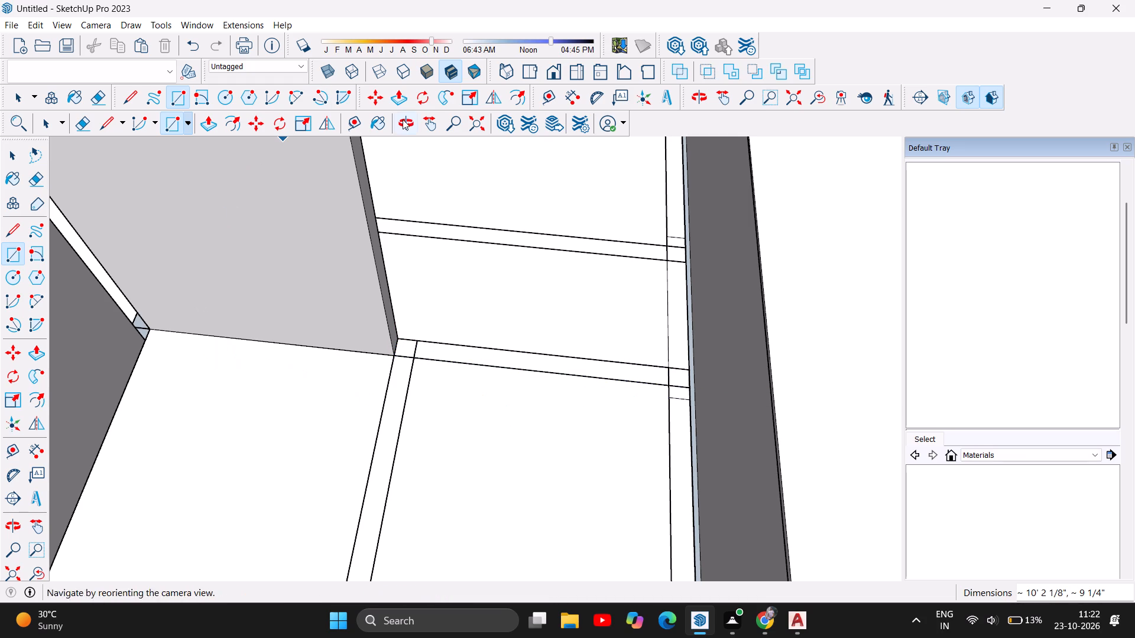
Pull the remaining cross passage wall segment, from the raised segment to the outer wall column, 11' upward.
click(400, 100)
click(450, 350)
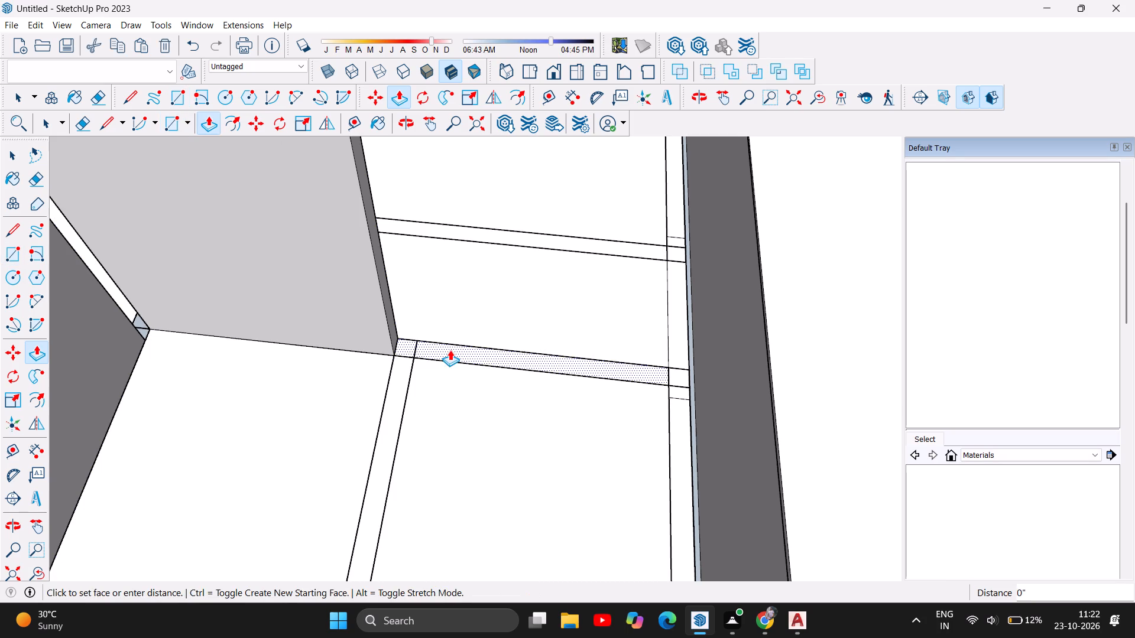
text(11')
key(Return)
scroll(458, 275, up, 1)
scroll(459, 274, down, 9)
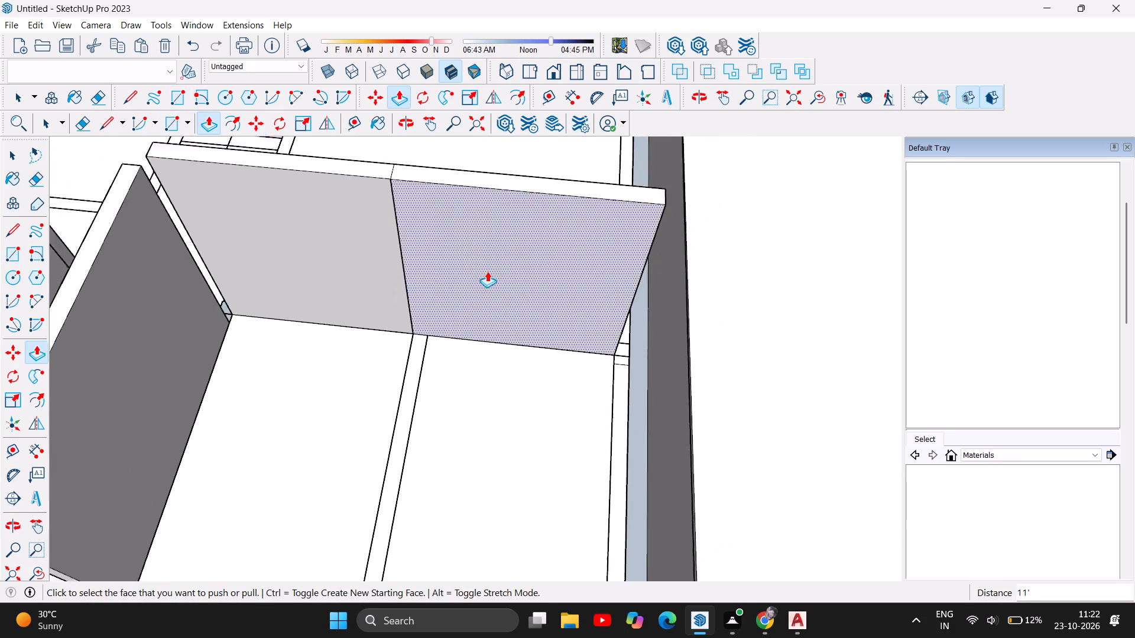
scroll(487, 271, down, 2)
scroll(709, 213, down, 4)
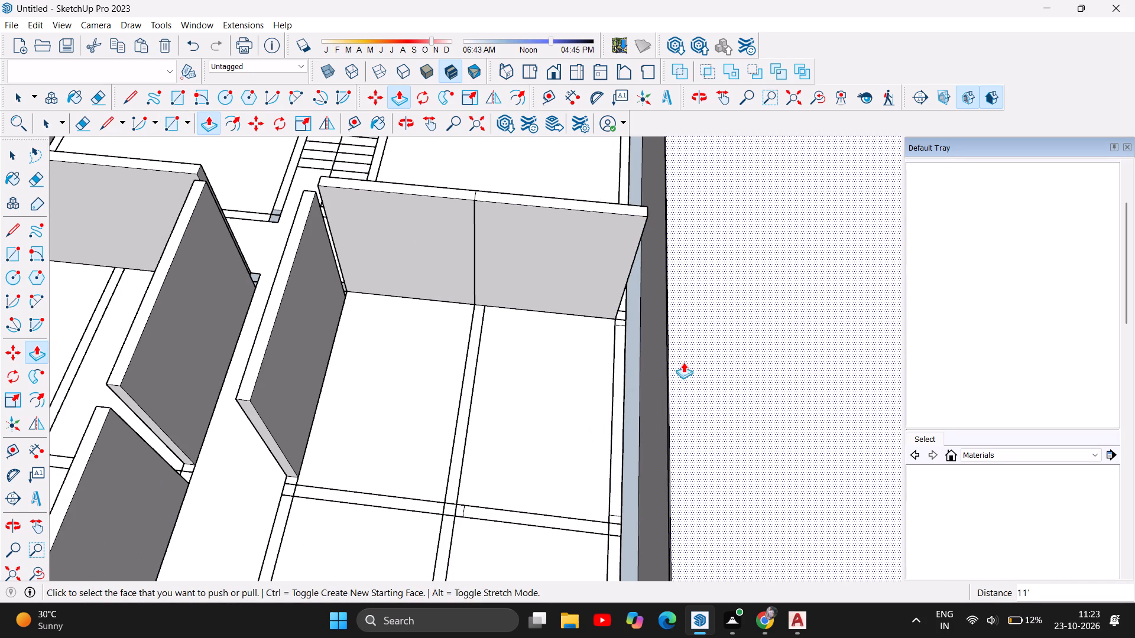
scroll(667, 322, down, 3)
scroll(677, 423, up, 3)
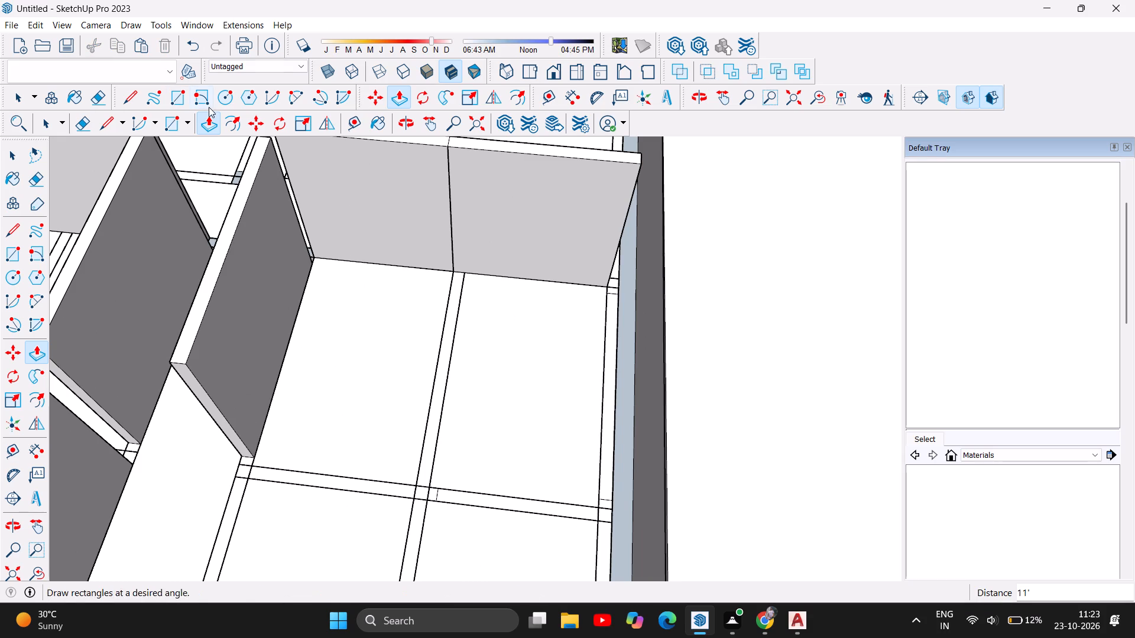
Draw a rectangle about 13' 8" by 9" on the outer wall strip, from the raised cross passage wall toward the front, and pull it 11' upward.
click(181, 101)
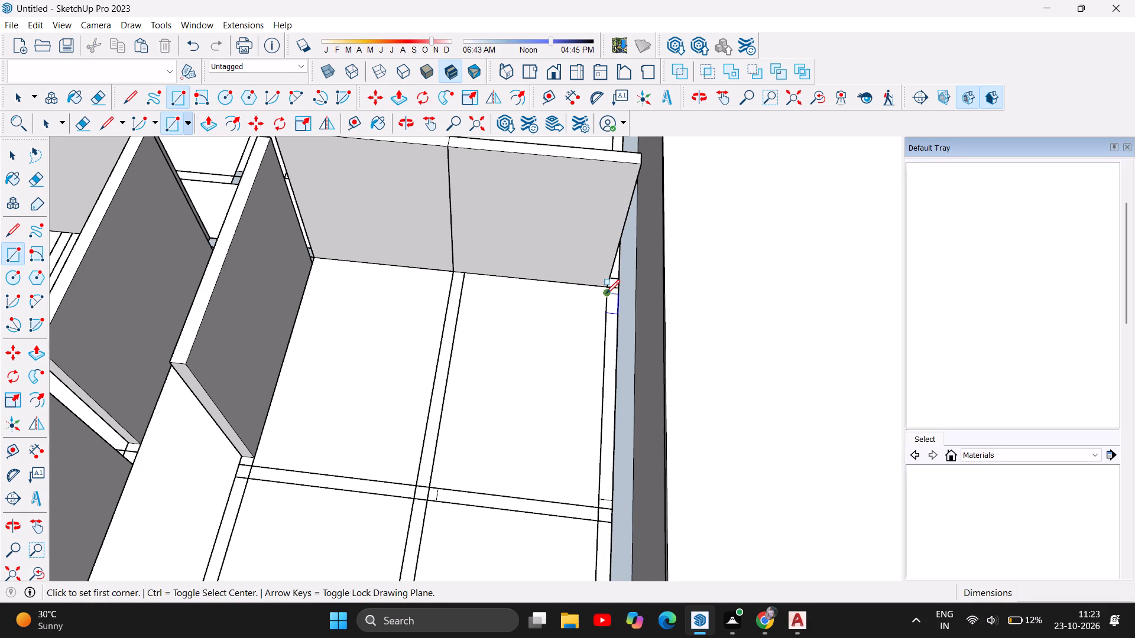
click(605, 294)
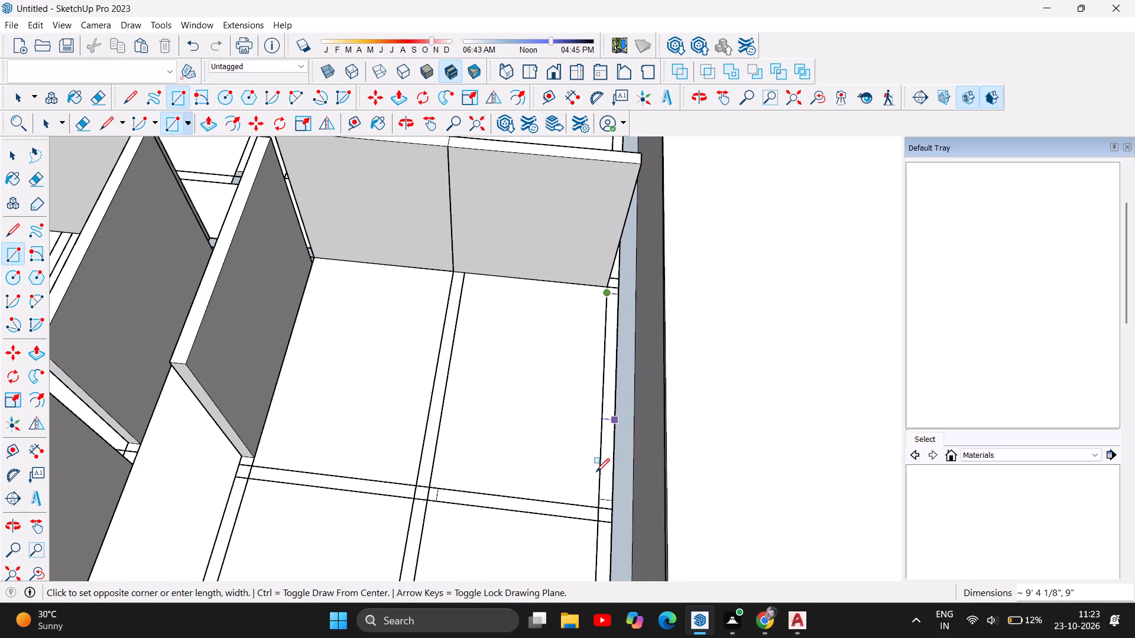
click(614, 499)
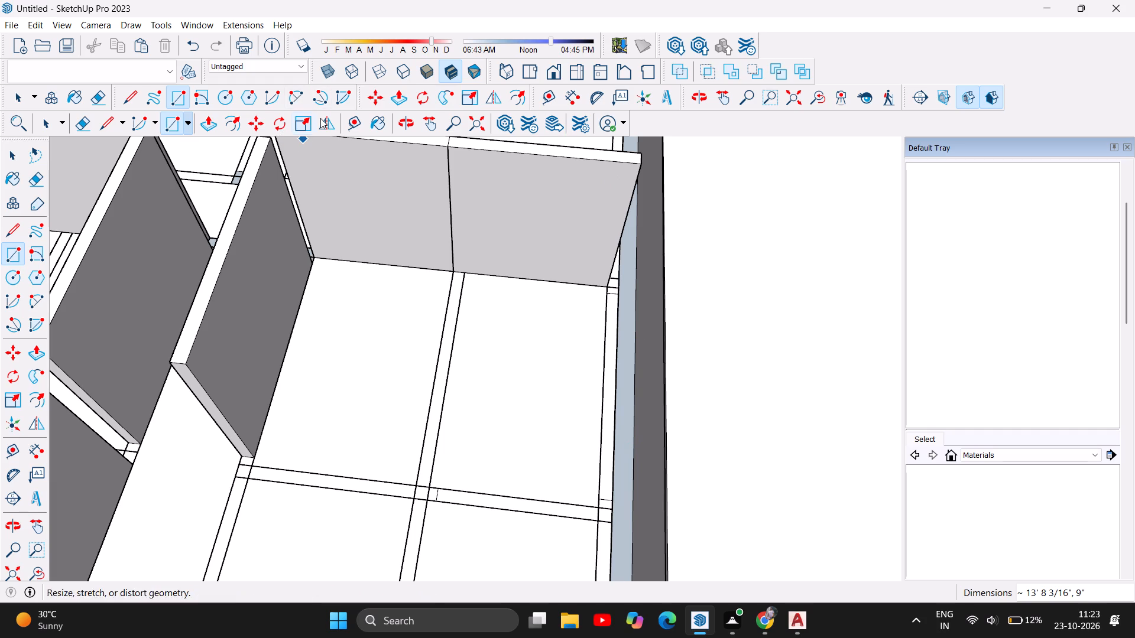
click(214, 126)
click(614, 395)
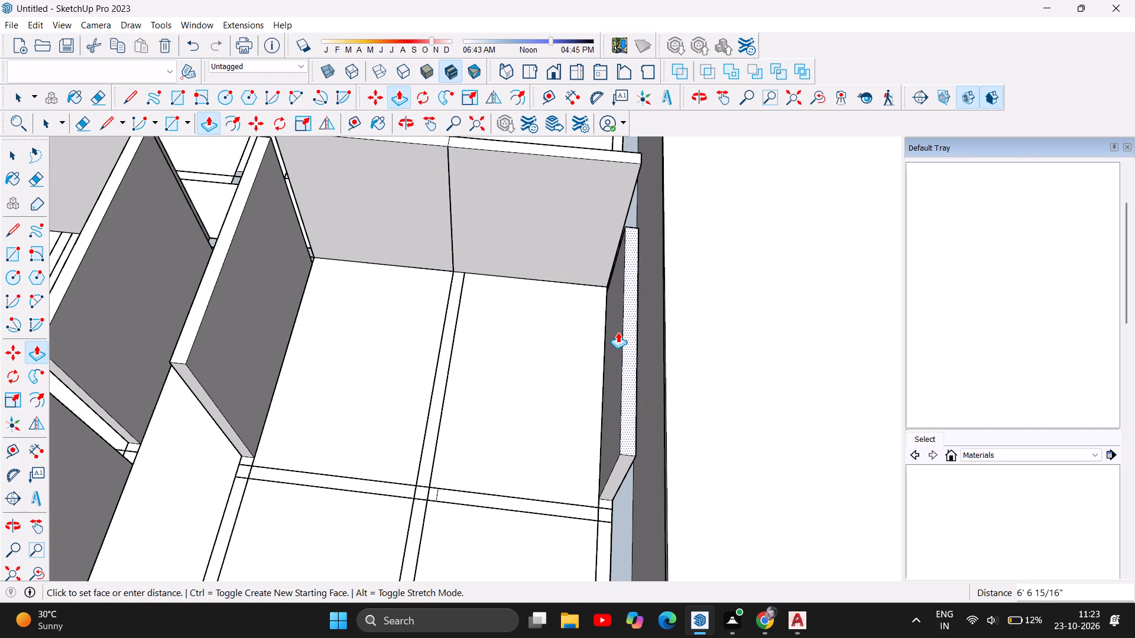
text(11')
key(Return)
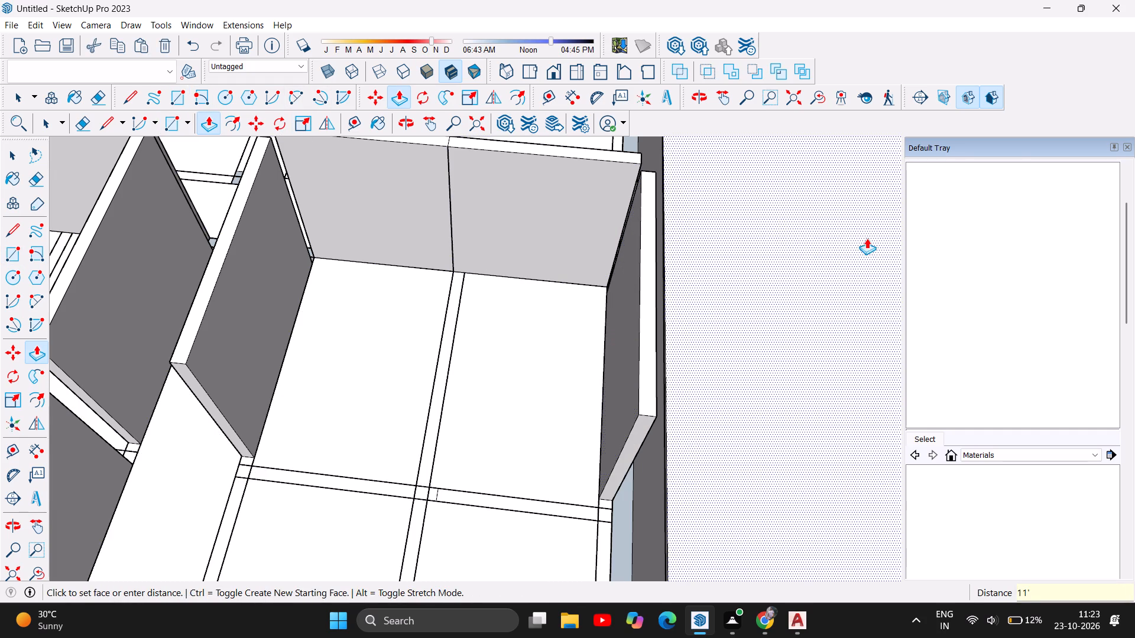
Draw a rectangle about 9' 6" by 9" on the middle cross wall strip, from the corridor column to the lengthwise partition, and pull it 11' upward.
scroll(719, 172, down, 5)
scroll(818, 123, down, 2)
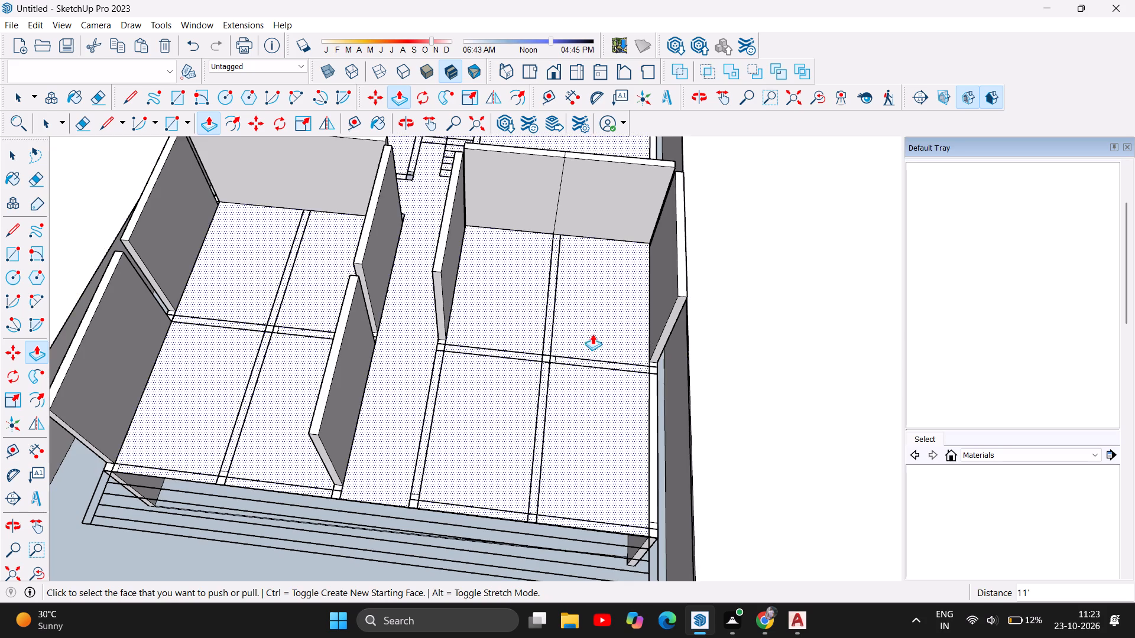
scroll(593, 350, up, 7)
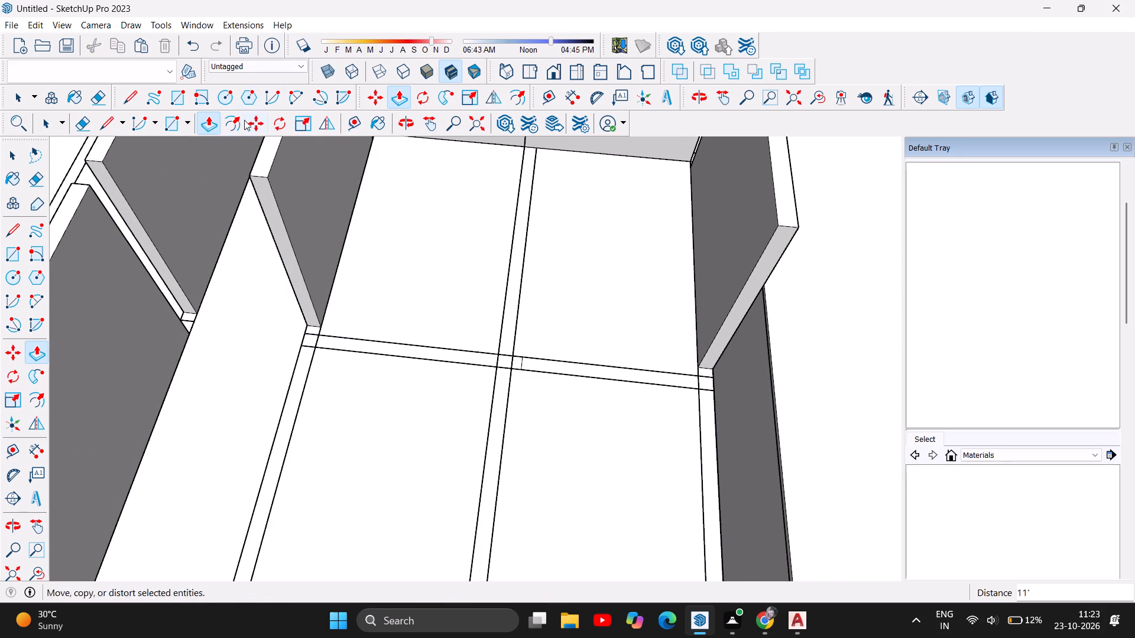
click(174, 95)
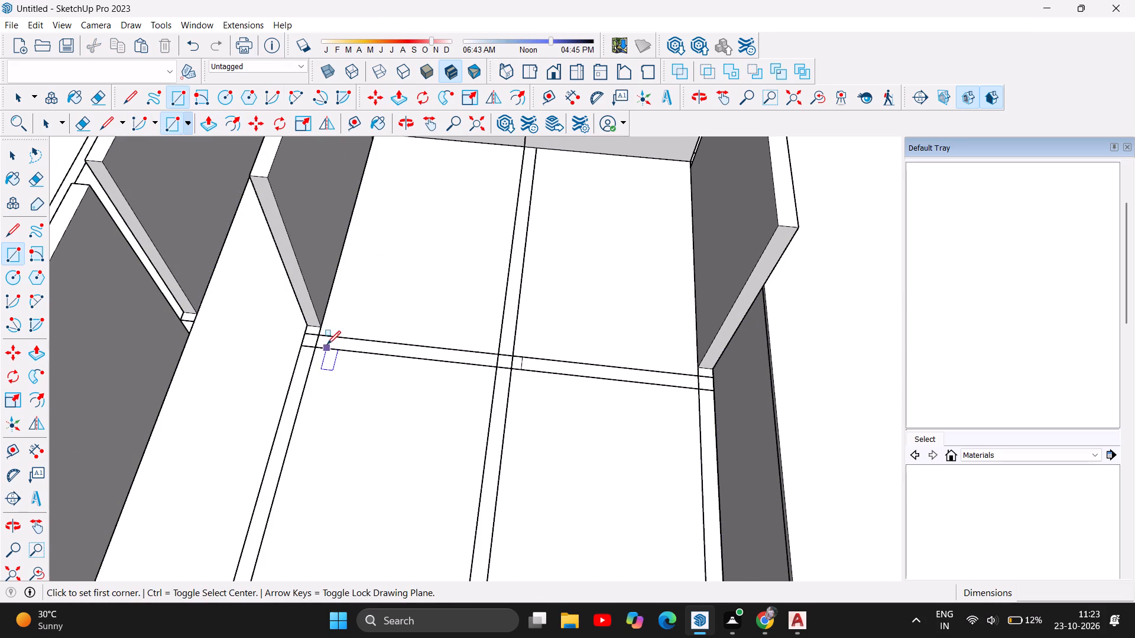
click(321, 336)
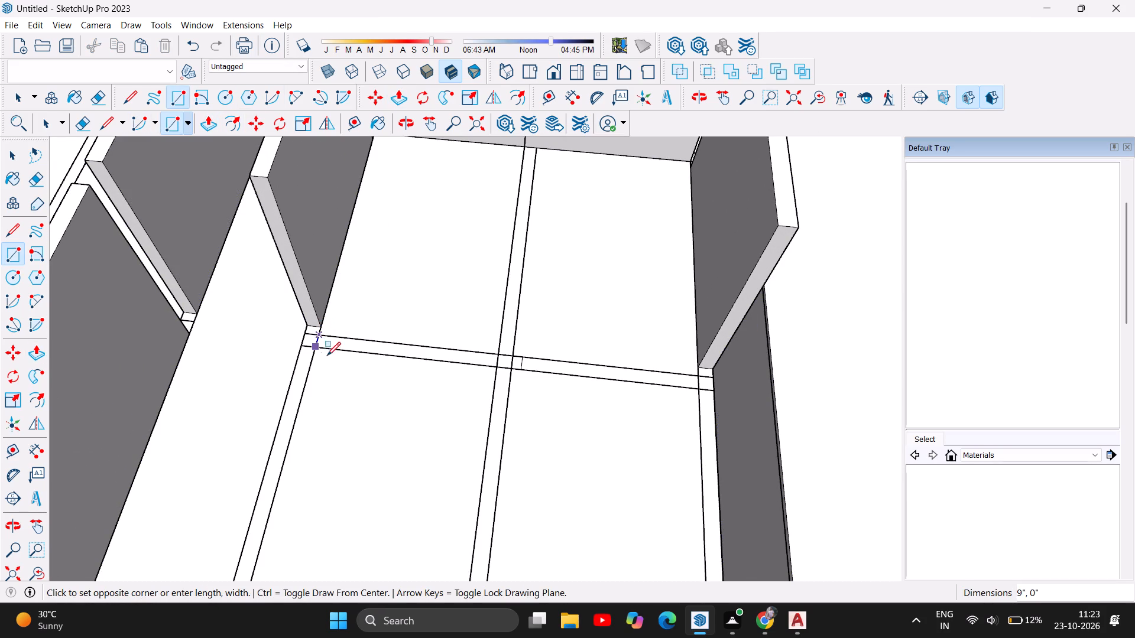
click(498, 365)
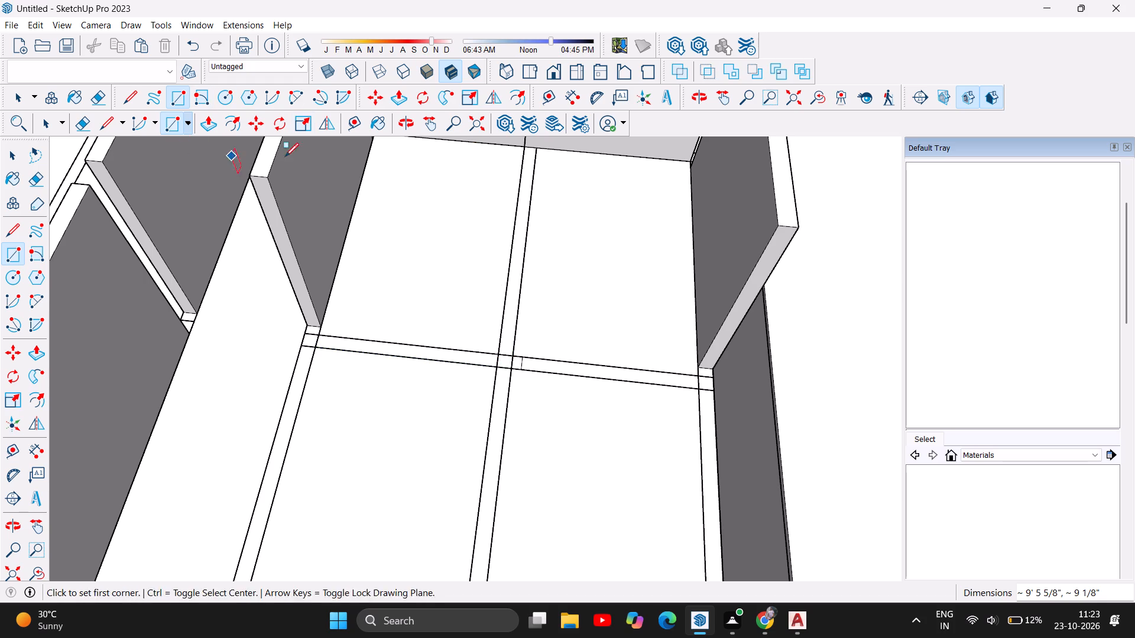
click(212, 132)
click(417, 347)
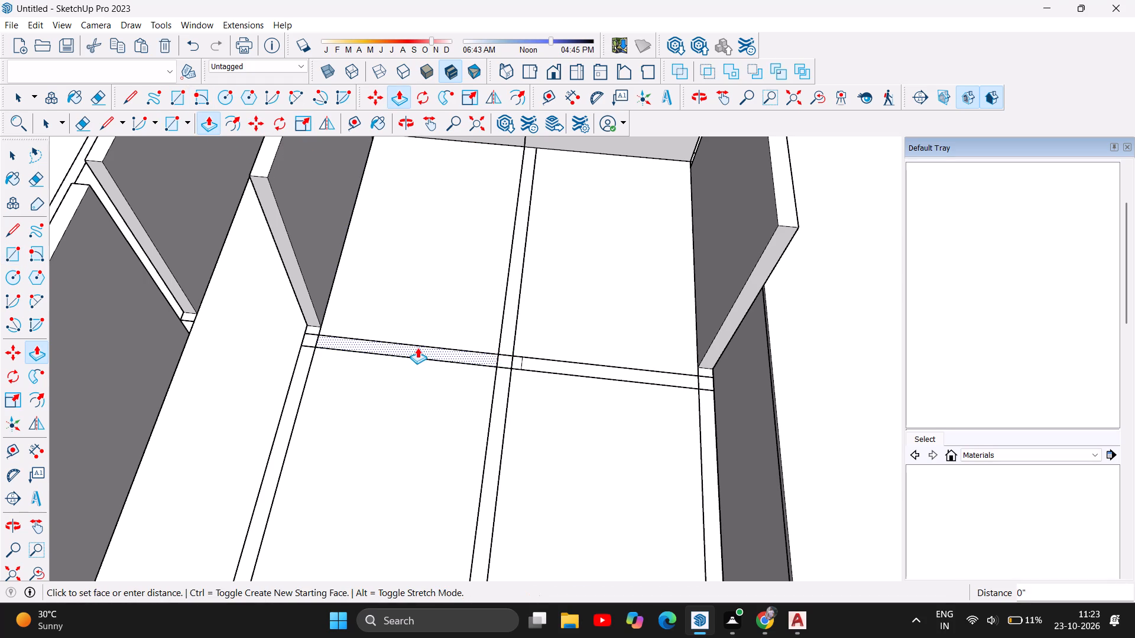
text(11')
key(Return)
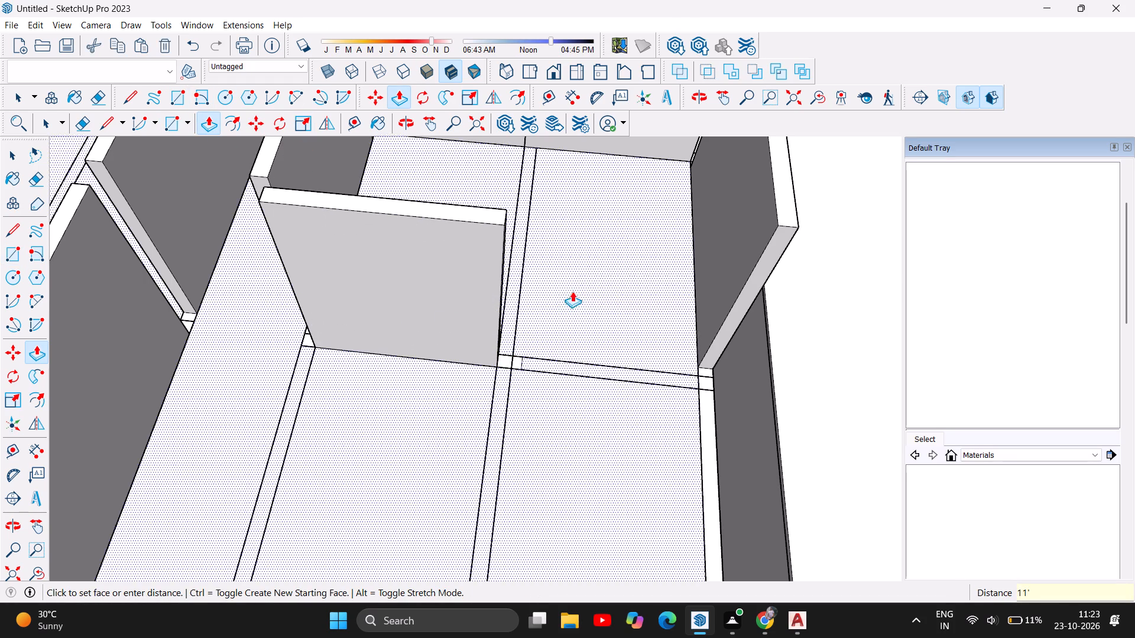
Draw a rectangle about 8' 11" by 9" on the middle cross strip, from beside the lengthwise partition to the outer wall, and pull it 11' upward.
drag(180, 97, 188, 100)
click(524, 354)
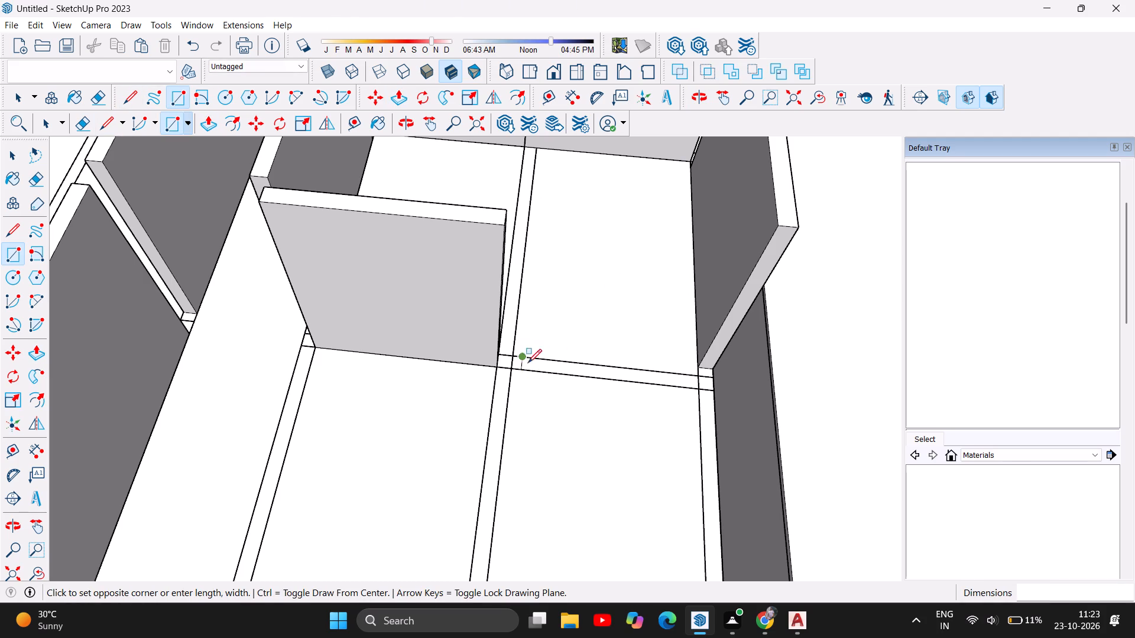
click(702, 388)
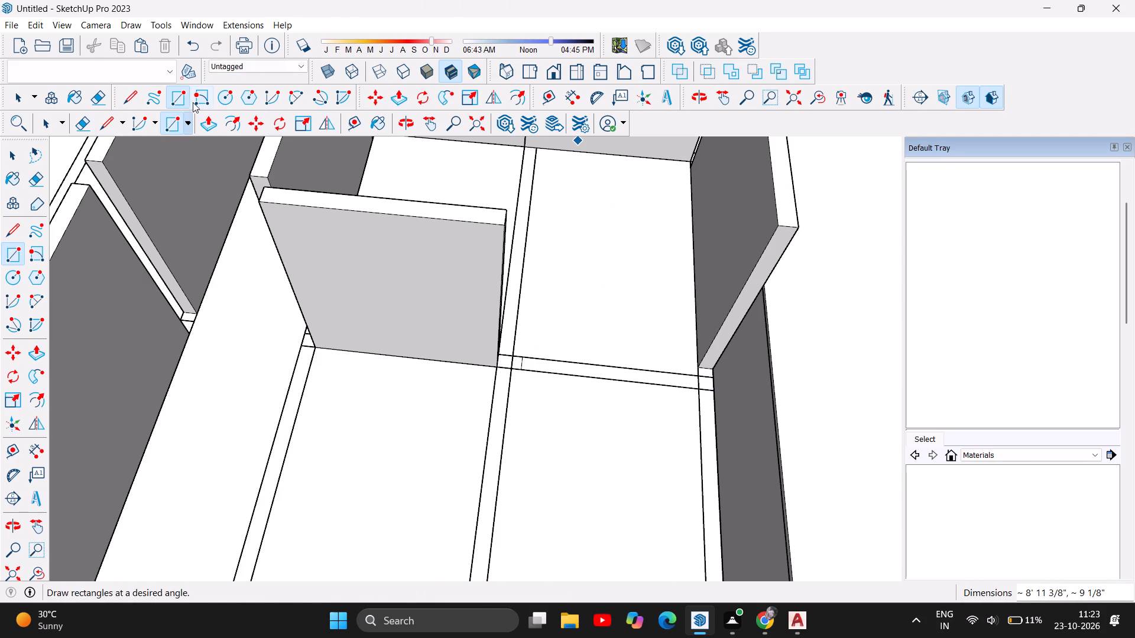
click(212, 123)
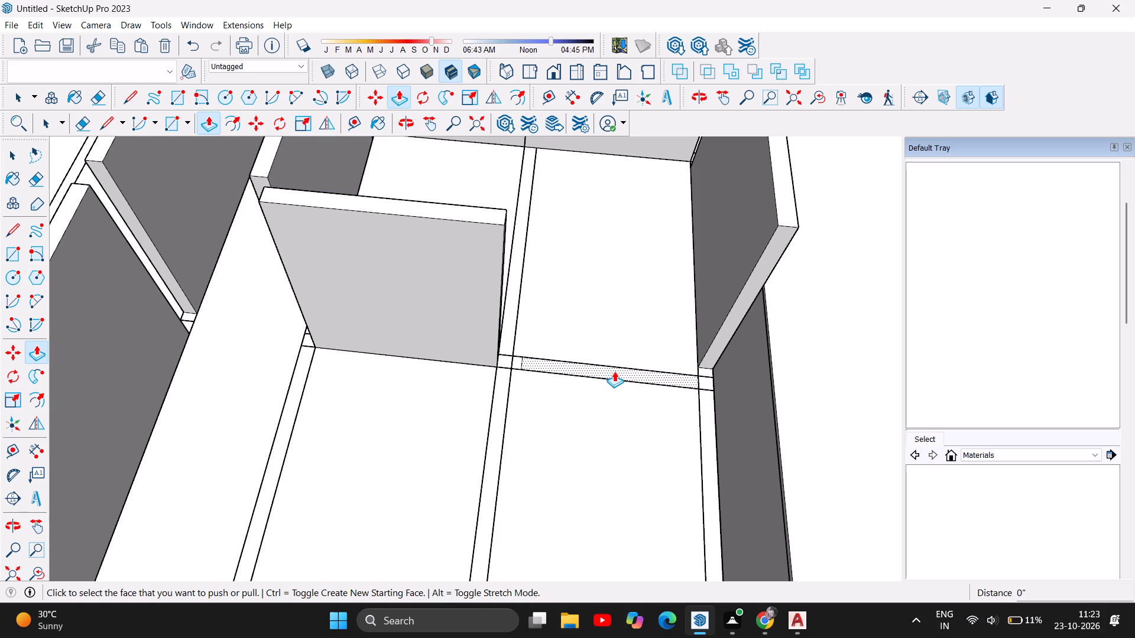
click(615, 369)
text(11')
key(Return)
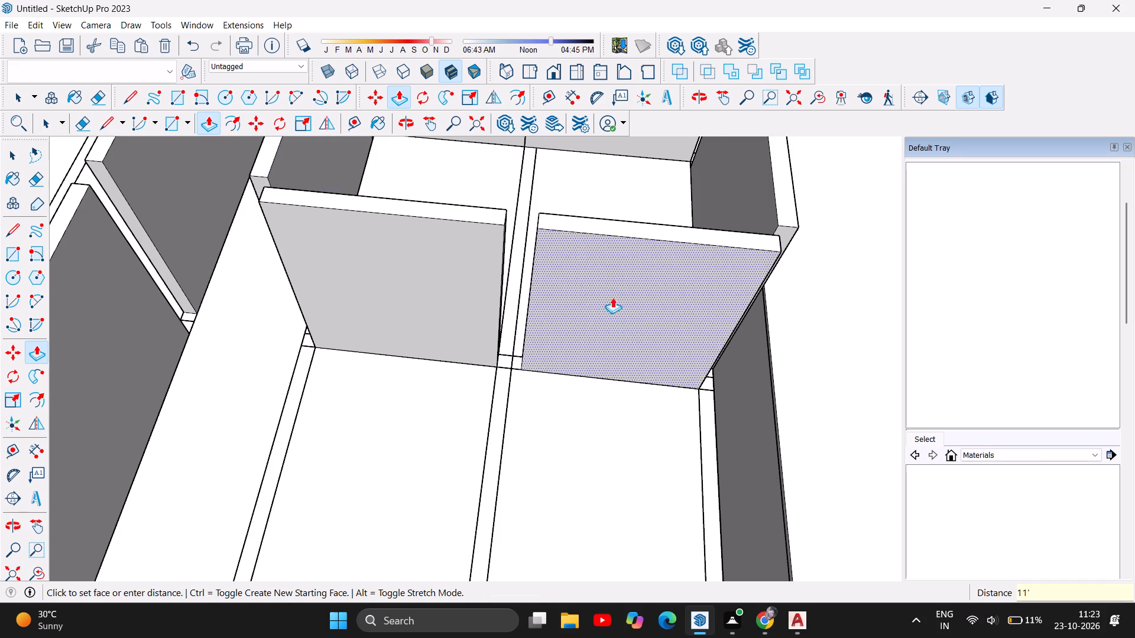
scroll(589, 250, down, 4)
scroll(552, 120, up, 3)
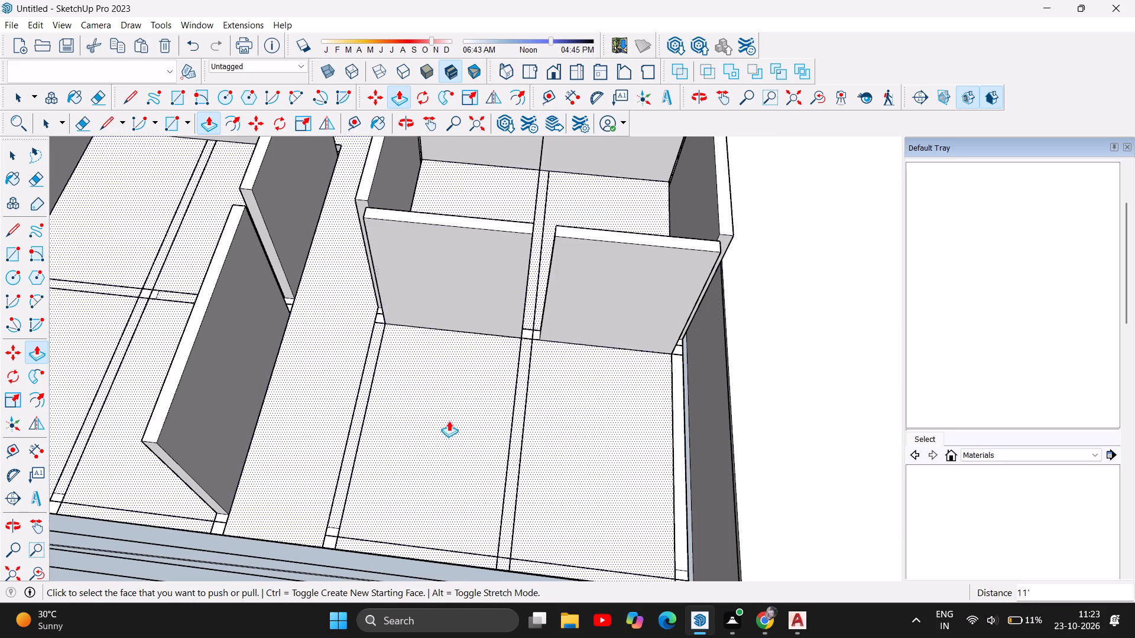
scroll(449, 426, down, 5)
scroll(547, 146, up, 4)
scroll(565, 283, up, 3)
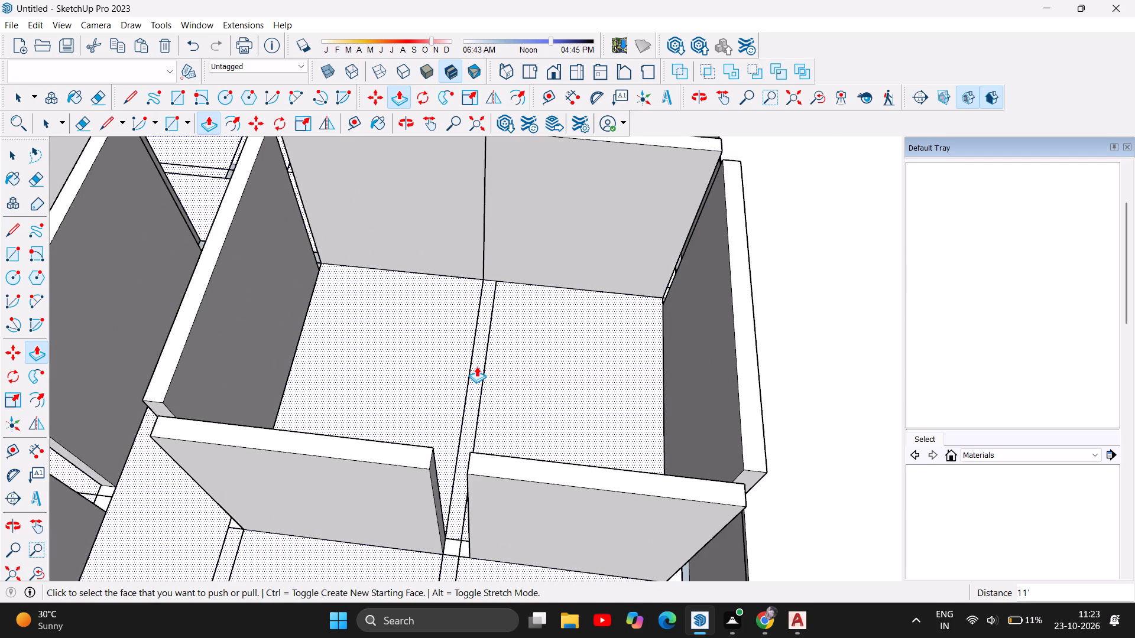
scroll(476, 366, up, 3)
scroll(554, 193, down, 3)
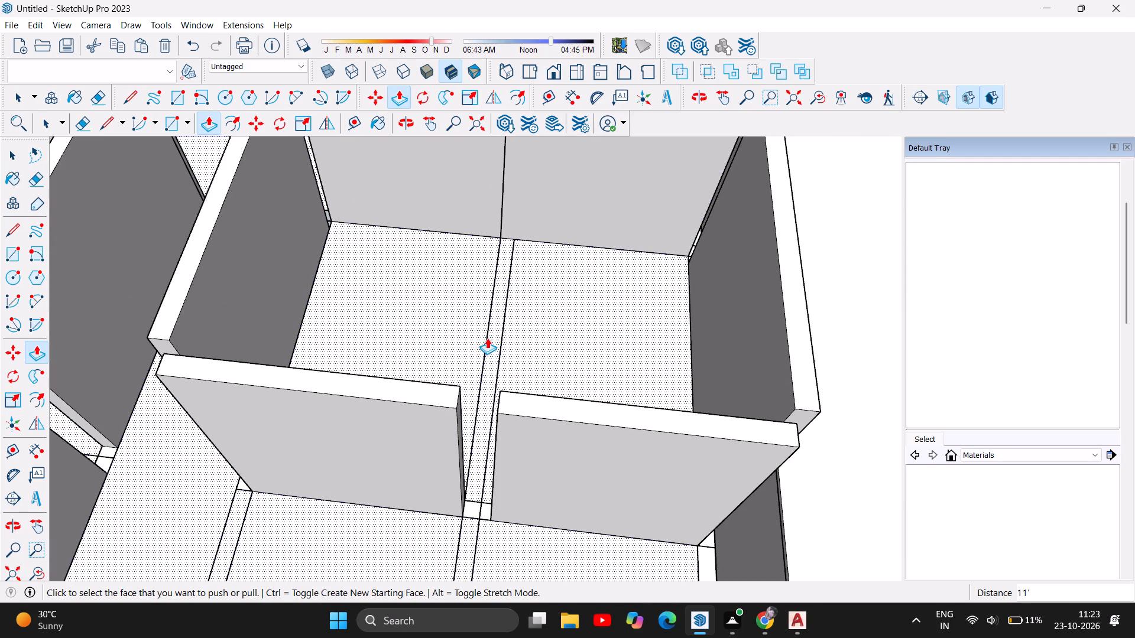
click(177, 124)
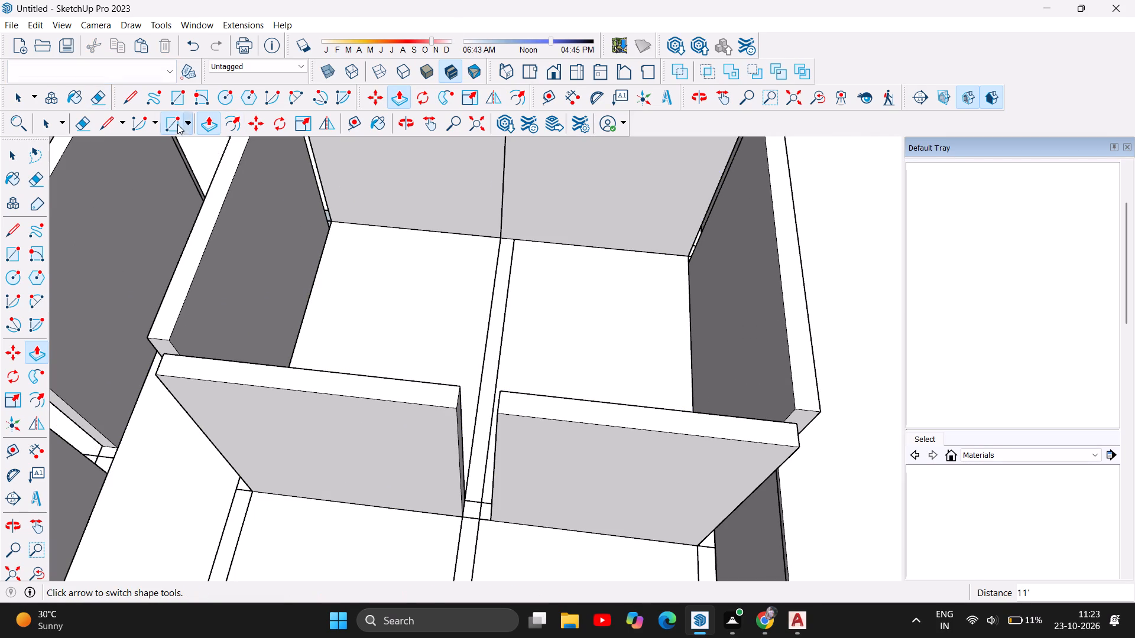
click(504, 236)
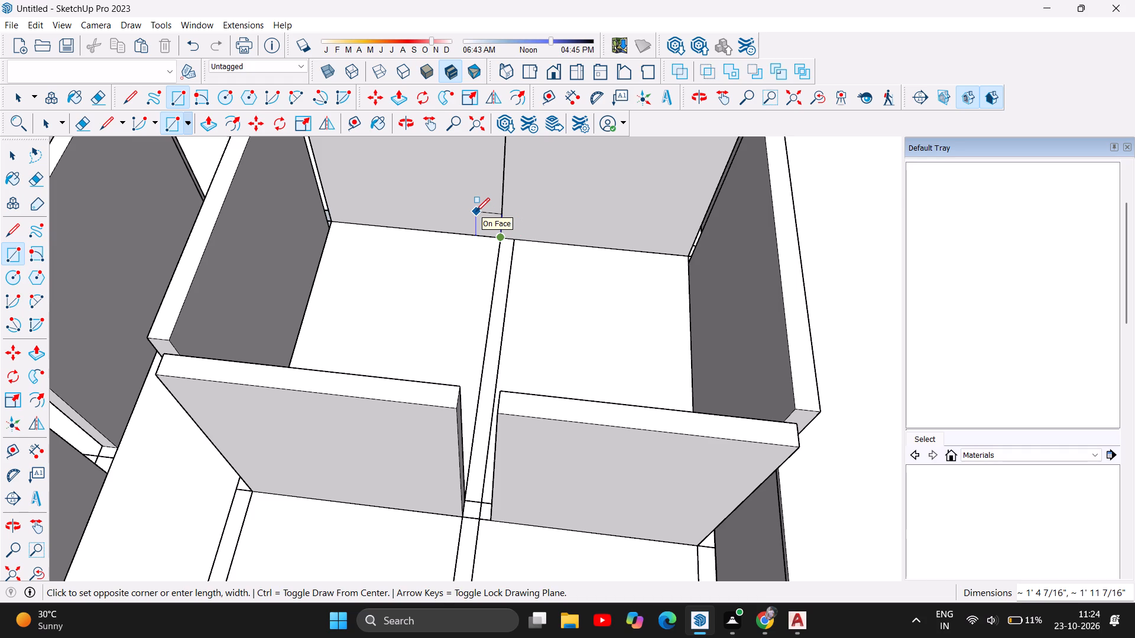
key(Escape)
Draw a thin rectangle about 9" by 1/8" across the corridor wall strip at the corridor end of the middle cross wall.
scroll(630, 325, down, 15)
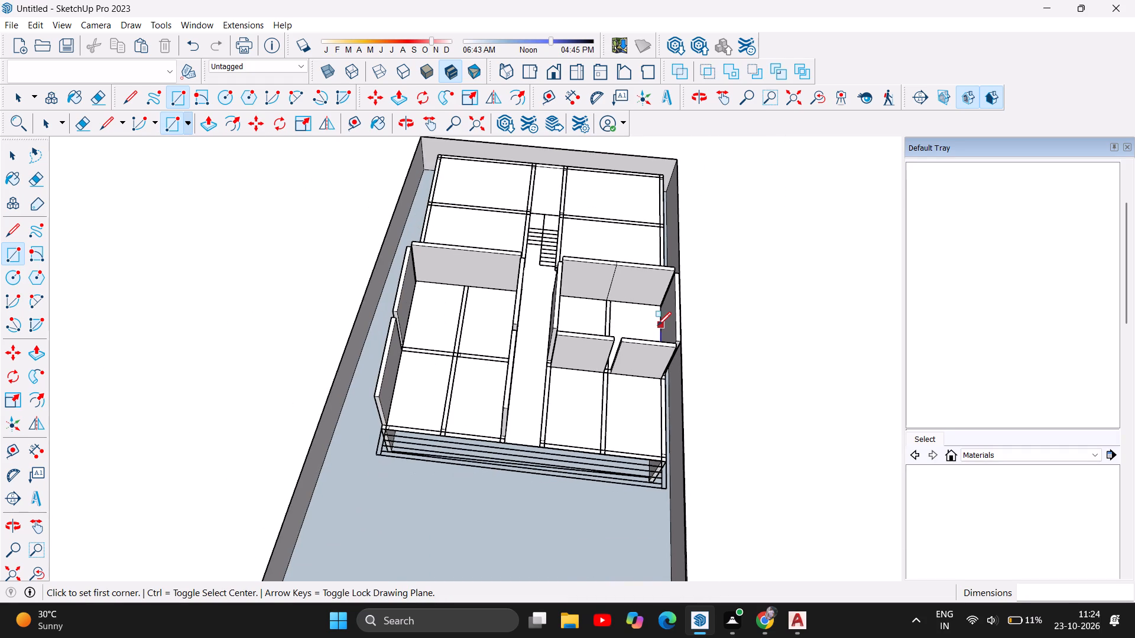
scroll(638, 491, up, 5)
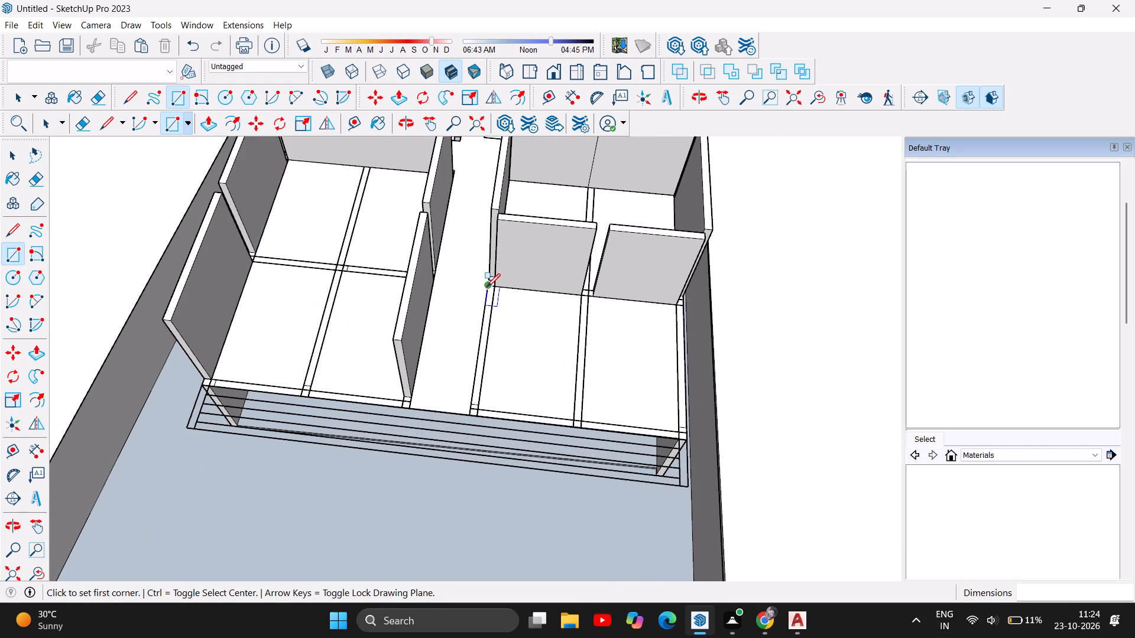
scroll(487, 287, up, 5)
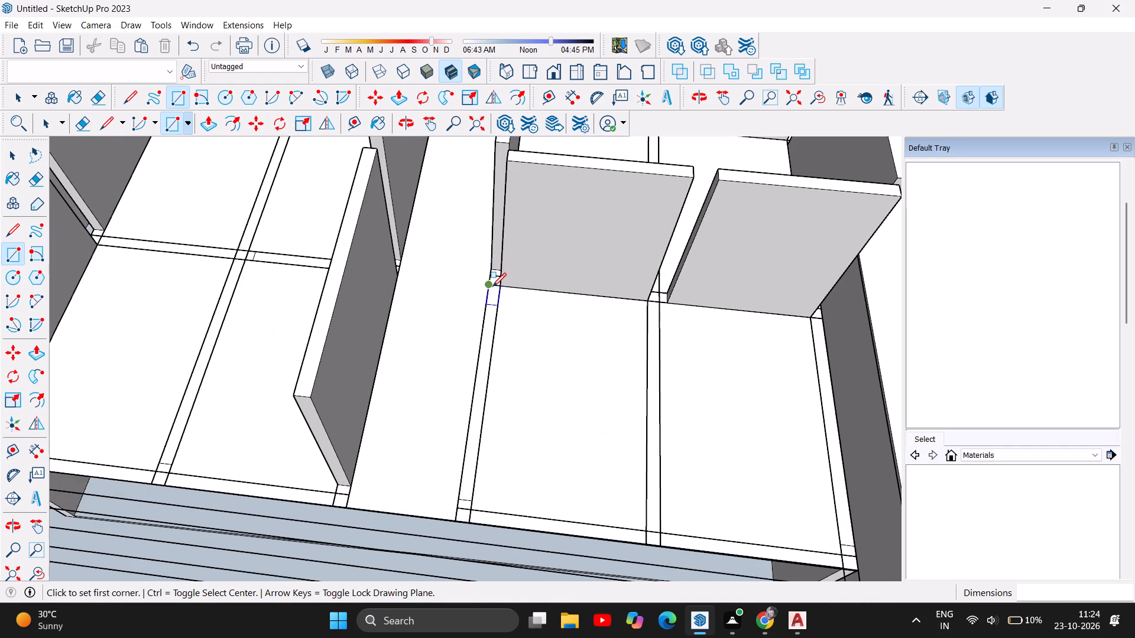
click(492, 287)
click(498, 290)
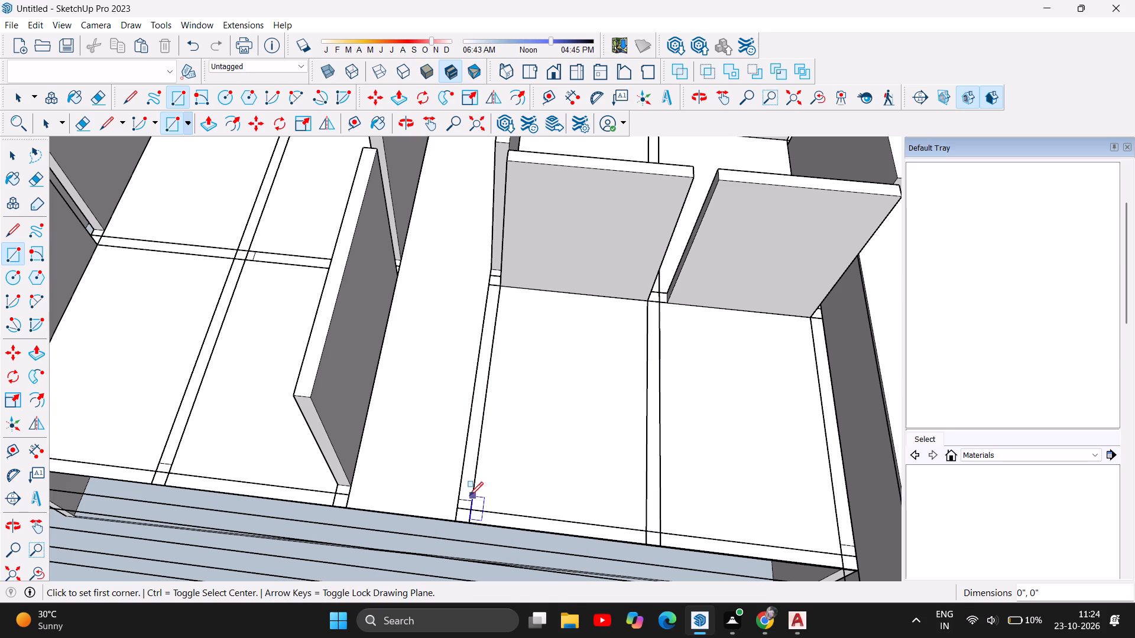
click(485, 284)
click(503, 285)
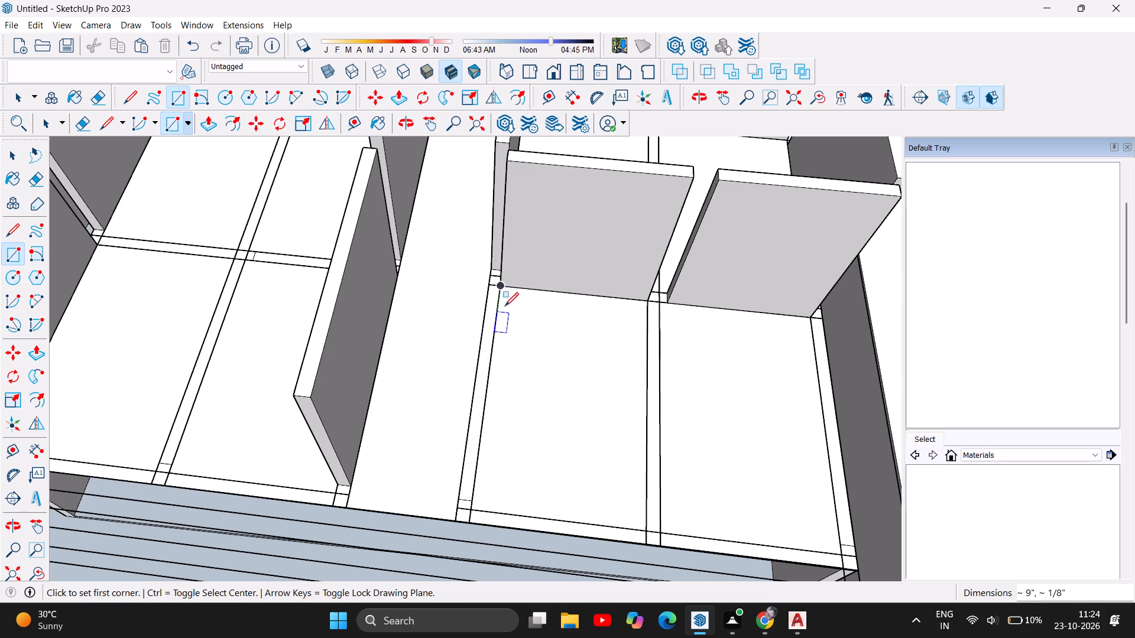
click(488, 285)
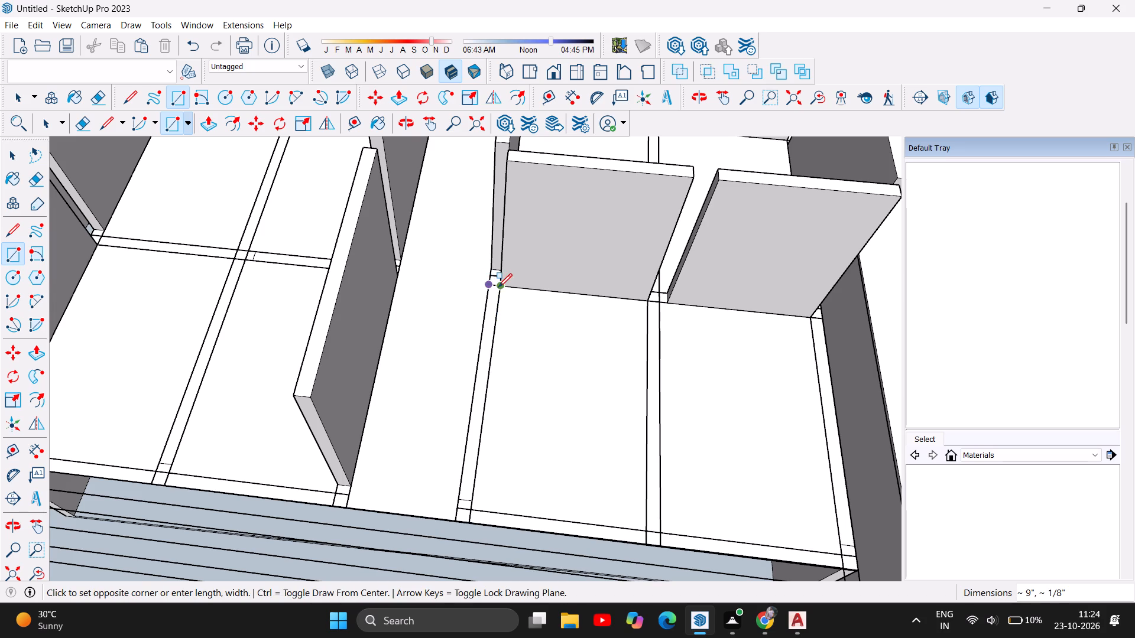
click(500, 287)
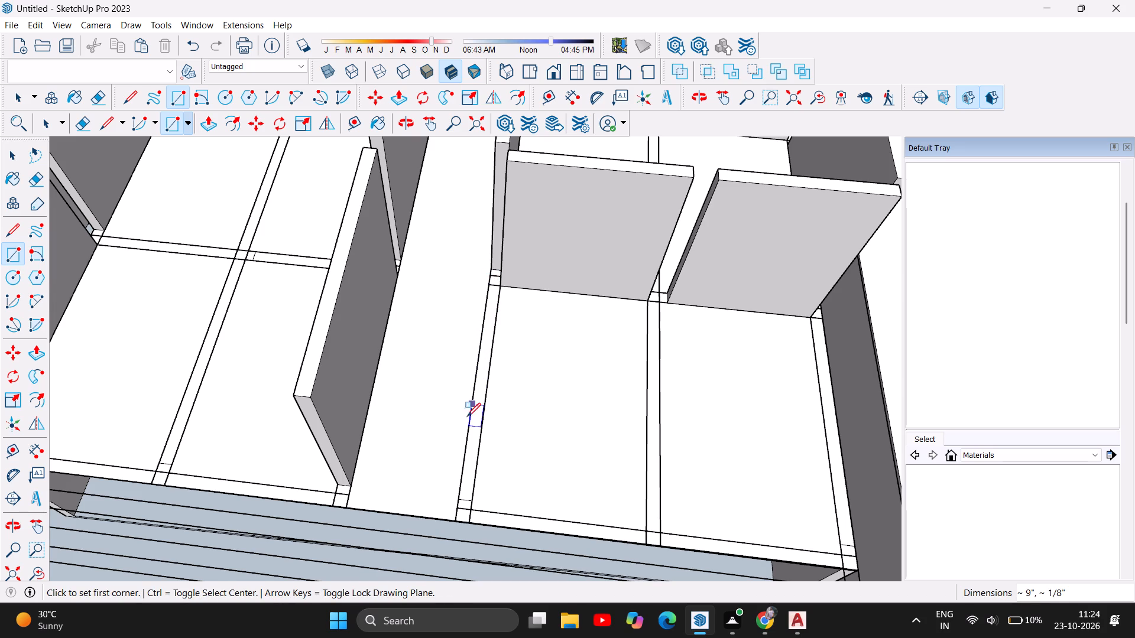
Draw a rectangle about 14' 6" by 9" on the corridor wall strip, from the front column to the middle cross wall, and pull it 11' upward.
click(459, 499)
click(473, 502)
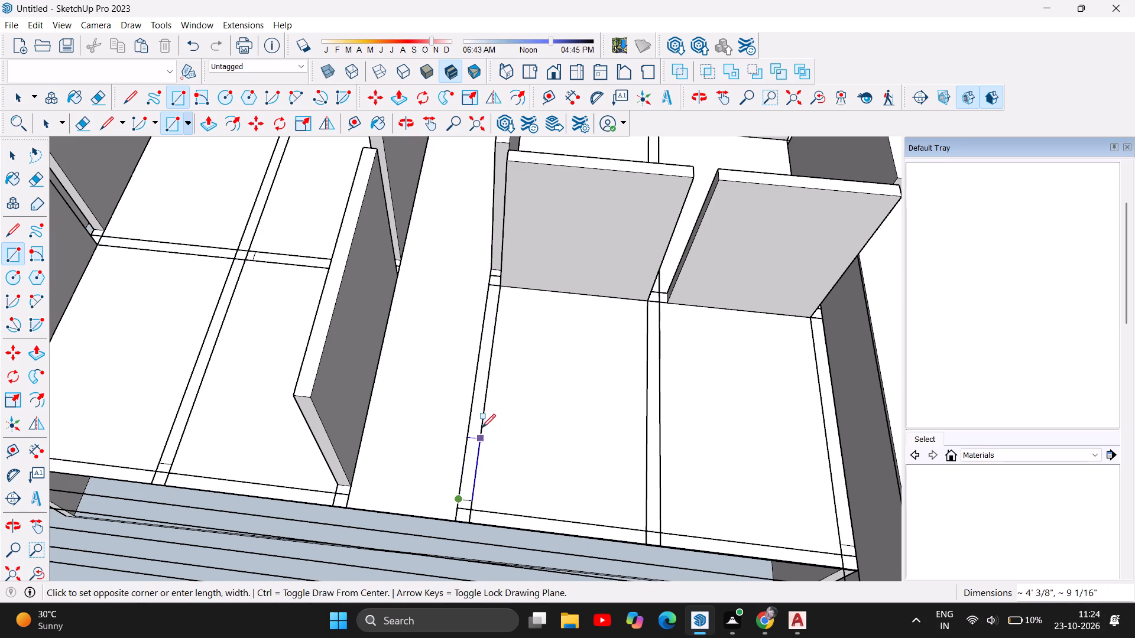
click(498, 287)
click(212, 129)
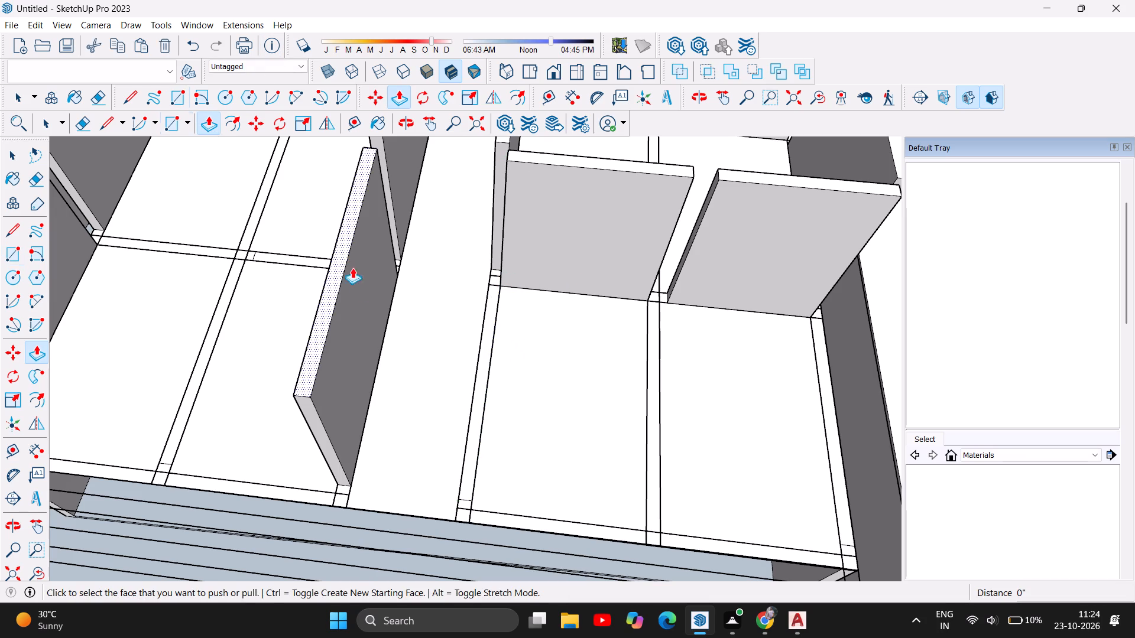
click(491, 324)
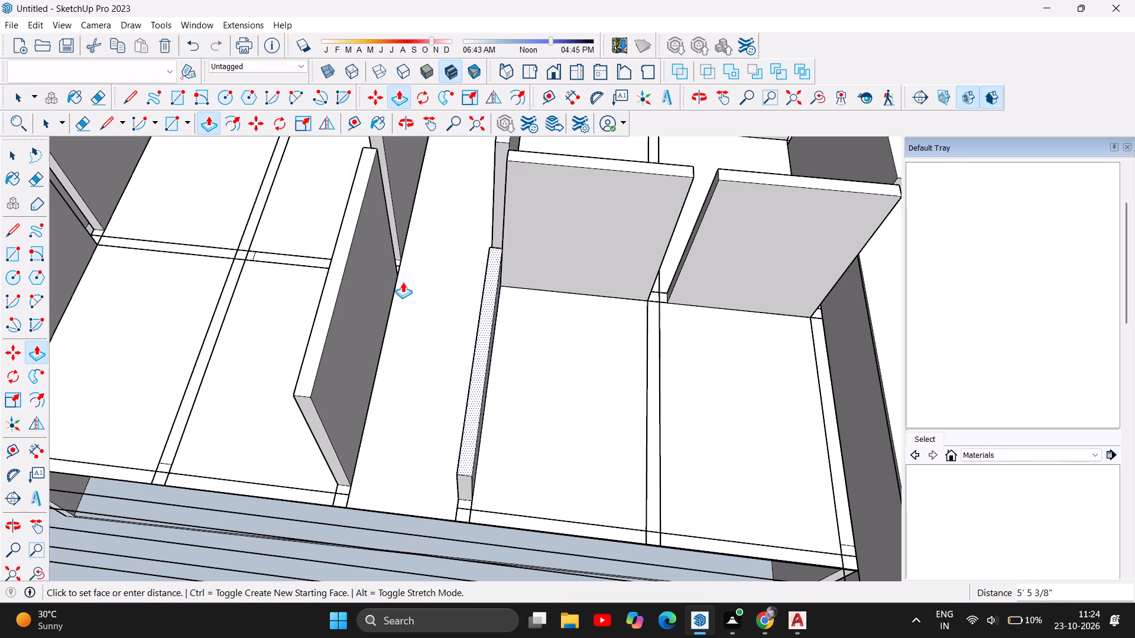
text(11')
key(Return)
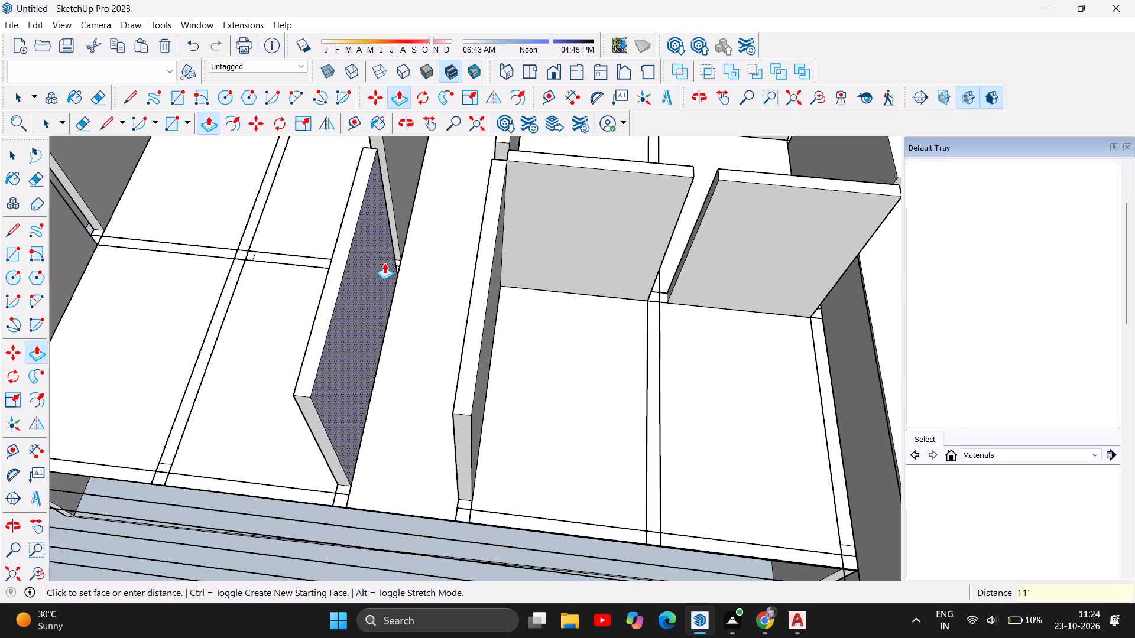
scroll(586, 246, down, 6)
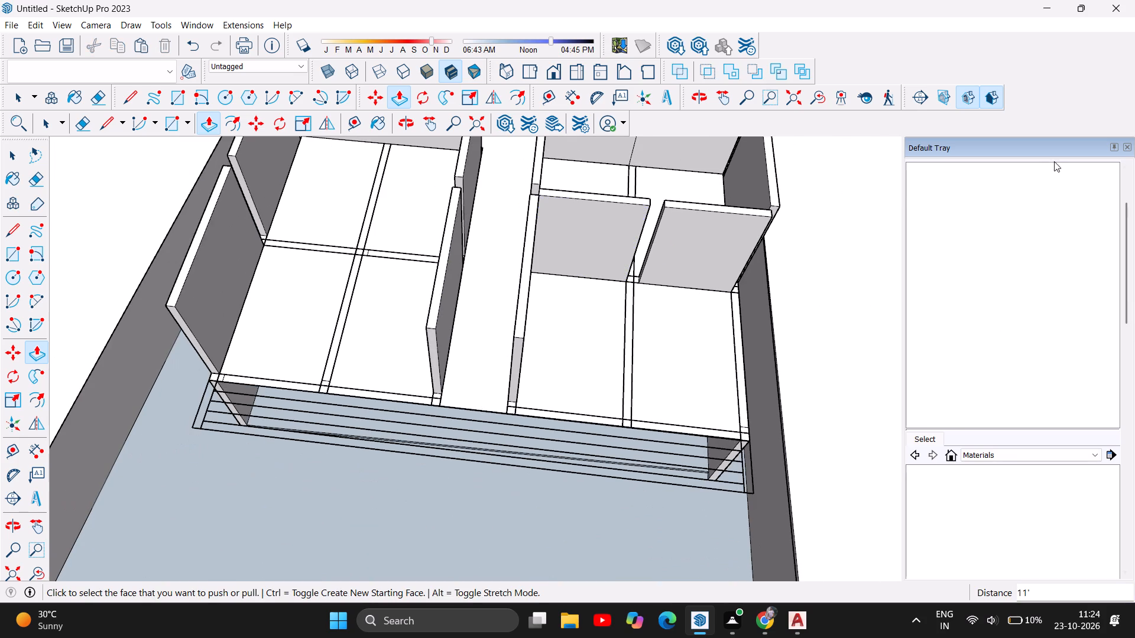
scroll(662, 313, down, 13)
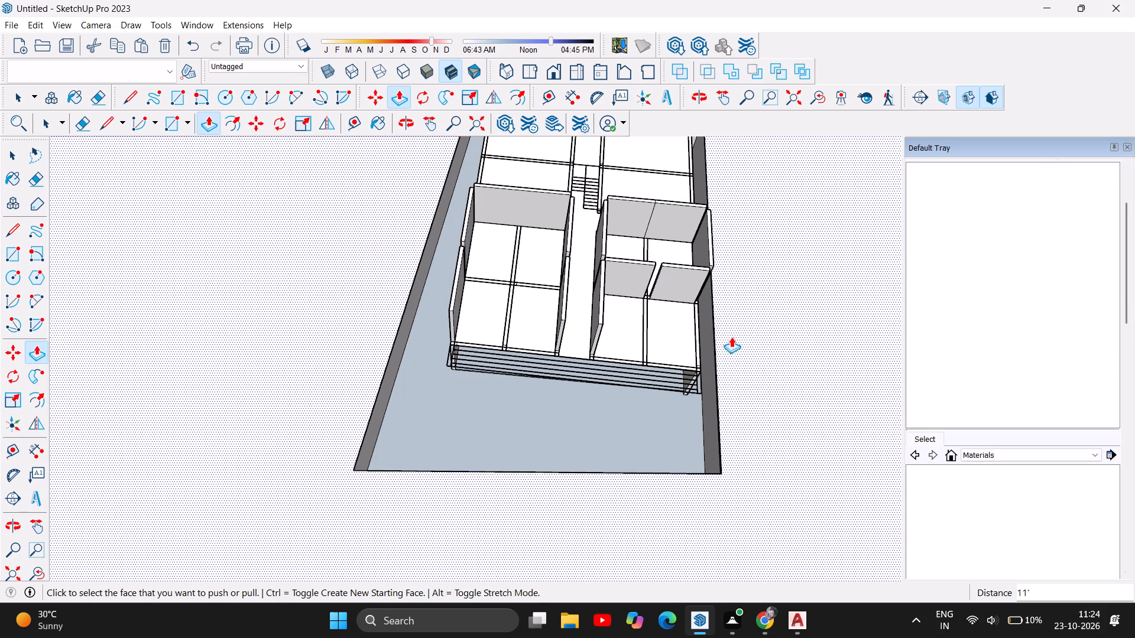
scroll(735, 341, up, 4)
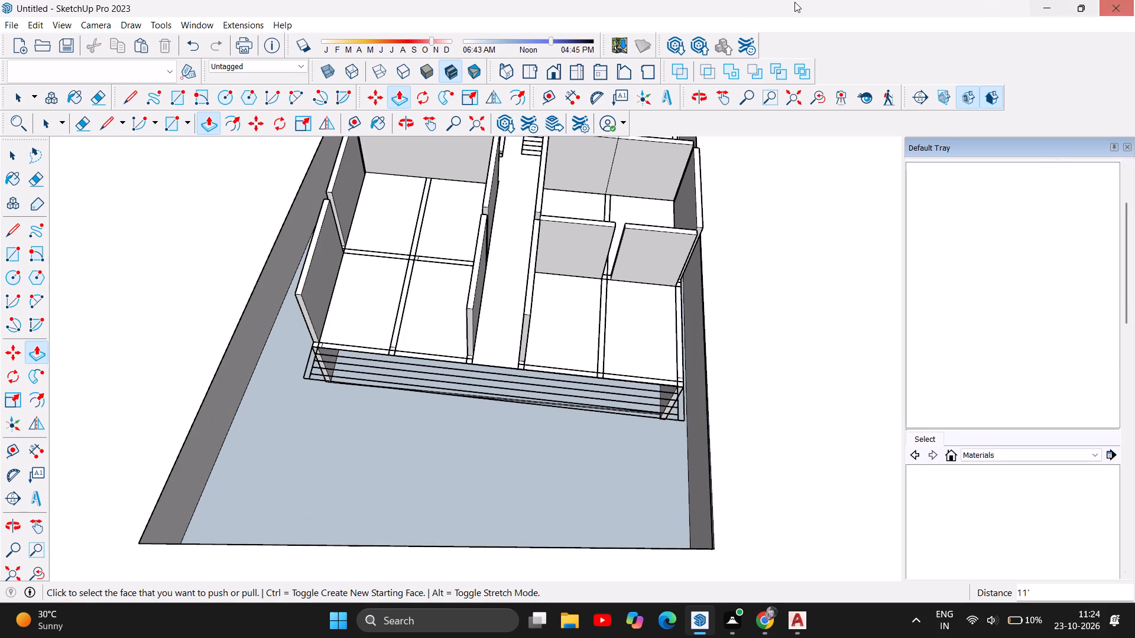
Examine the raised walls and the remaining wall strips around the front rooms from the front, both sides and above.
click(412, 125)
drag(638, 381, 638, 323)
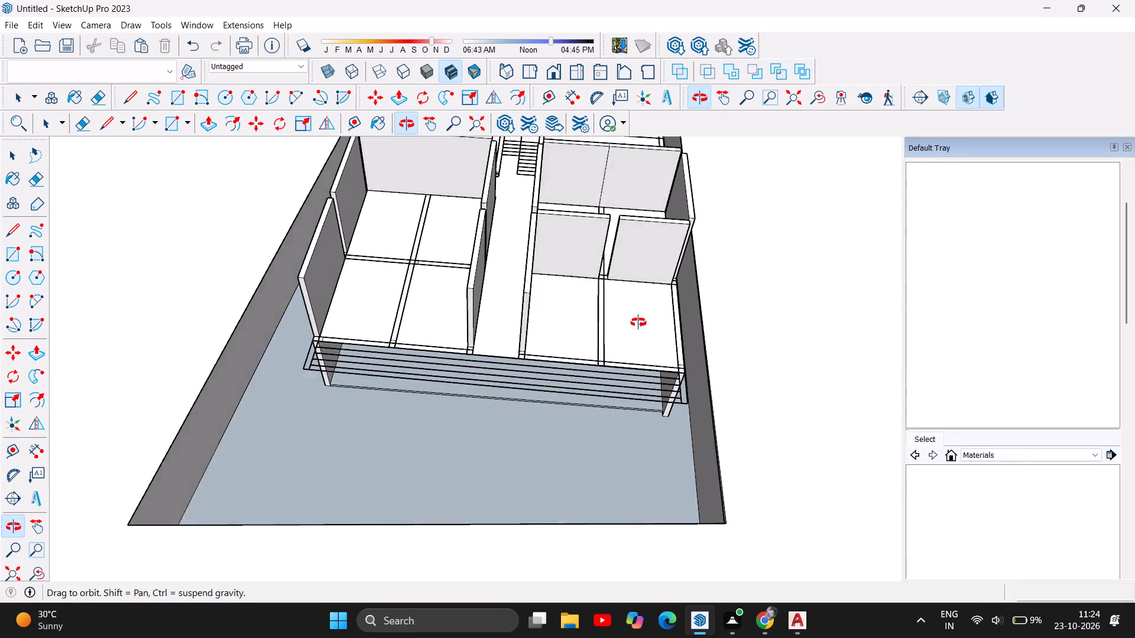
drag(638, 323, 247, 155)
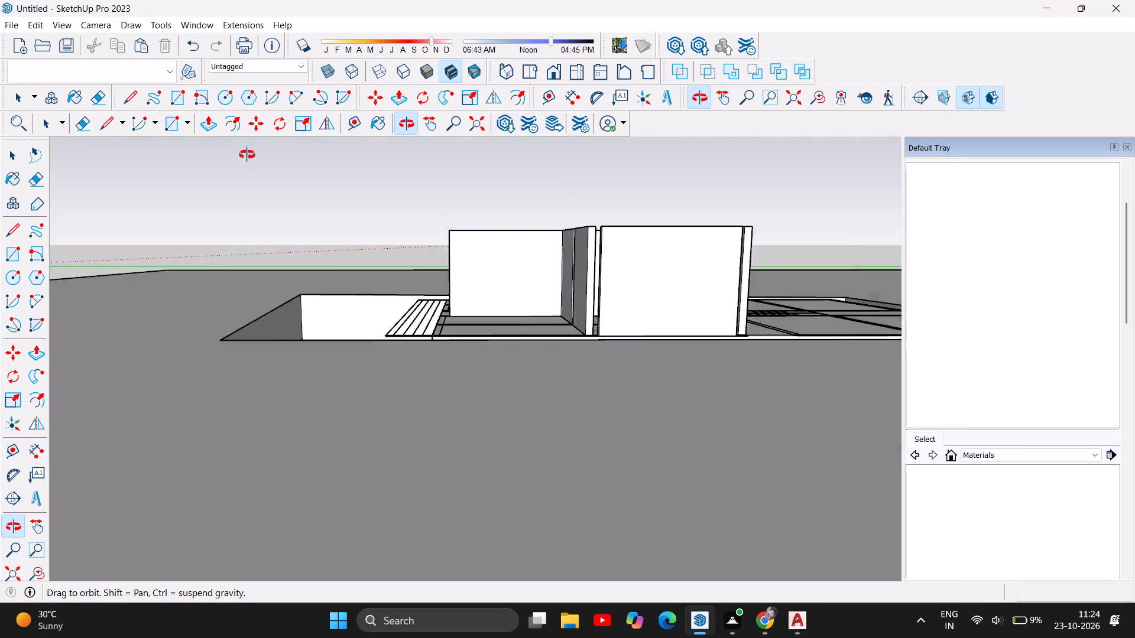
drag(247, 155, 835, 179)
drag(346, 361, 556, 390)
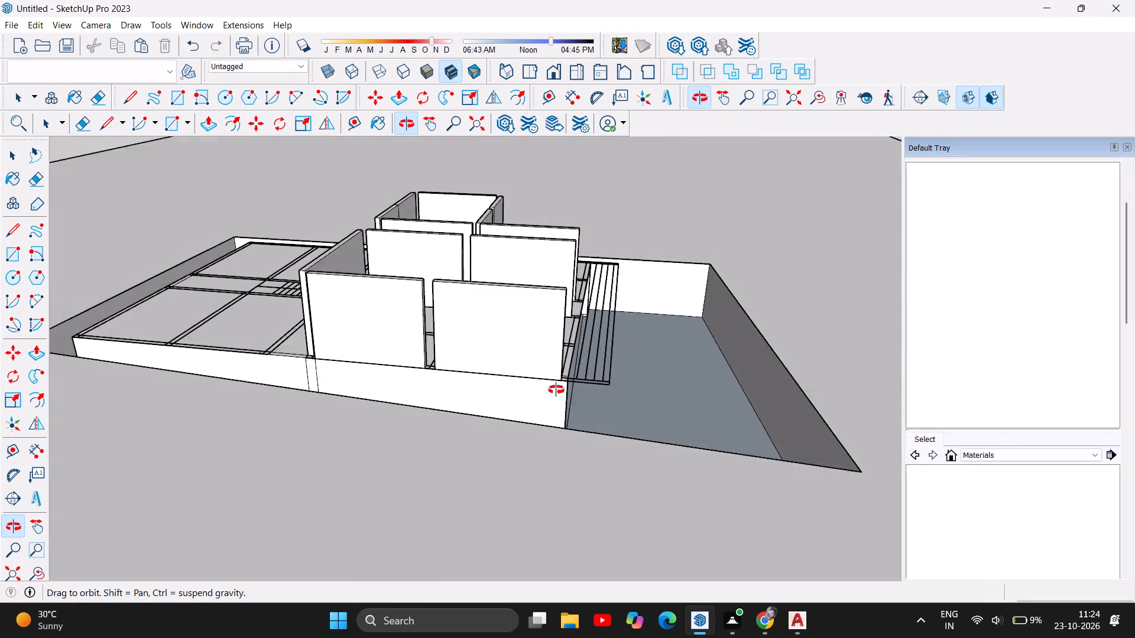
drag(556, 390, 326, 457)
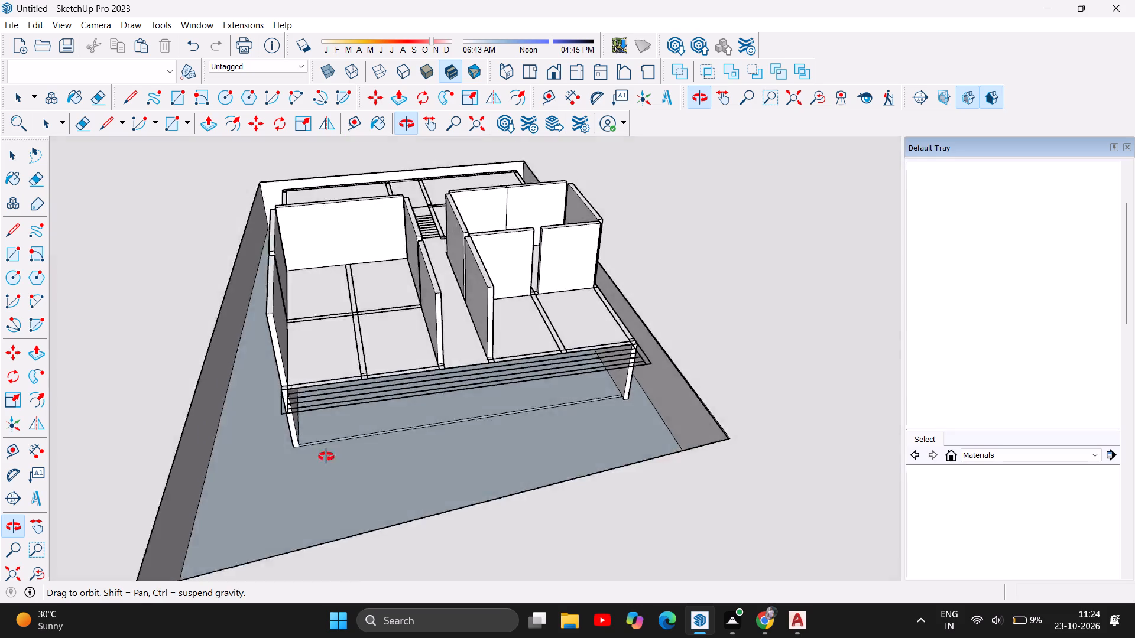
drag(326, 457, 583, 387)
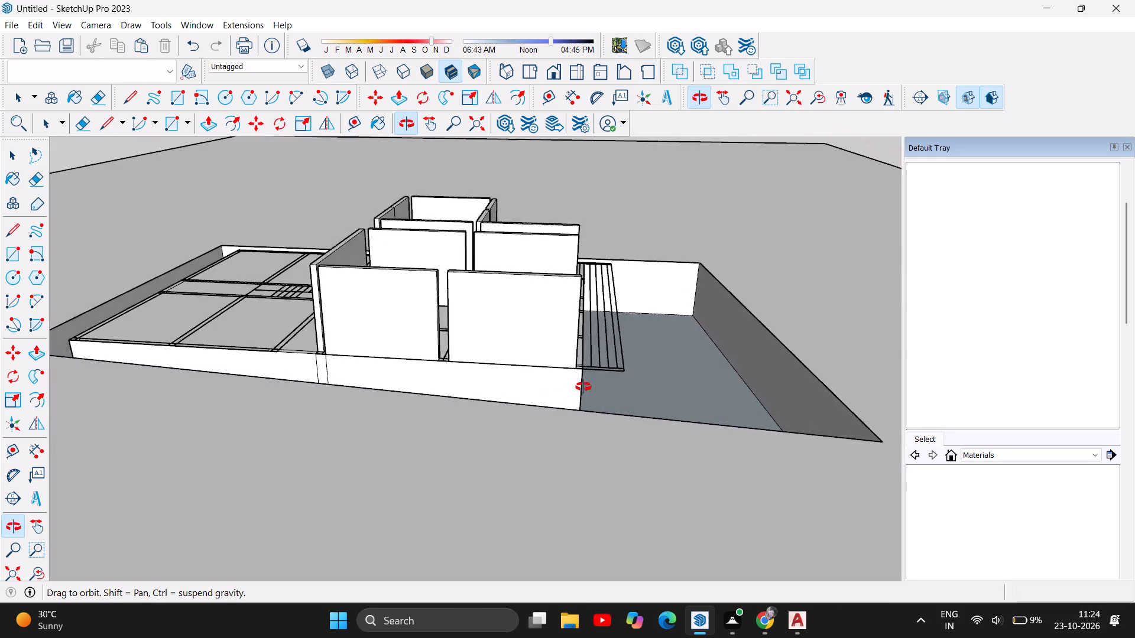
drag(583, 387, 185, 472)
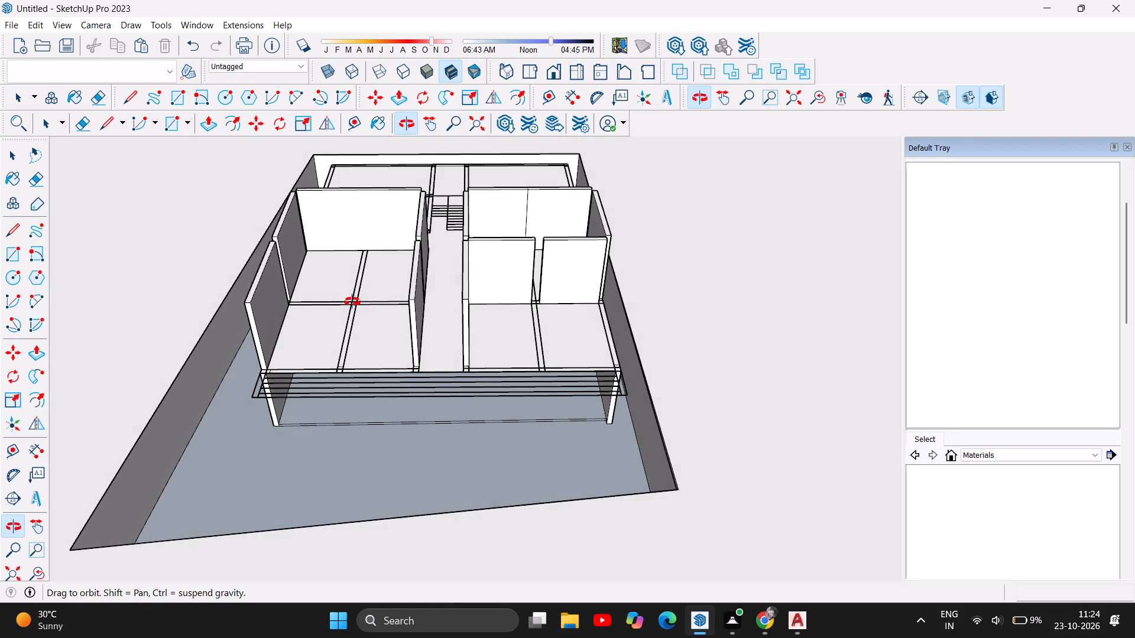
drag(382, 281, 407, 444)
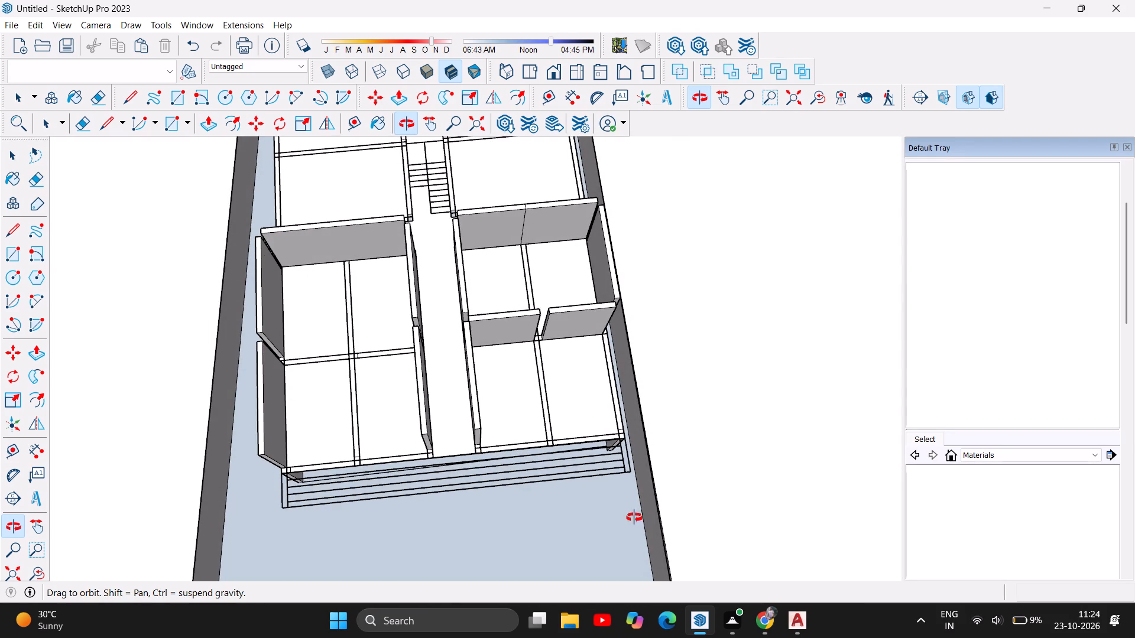
drag(630, 448, 611, 352)
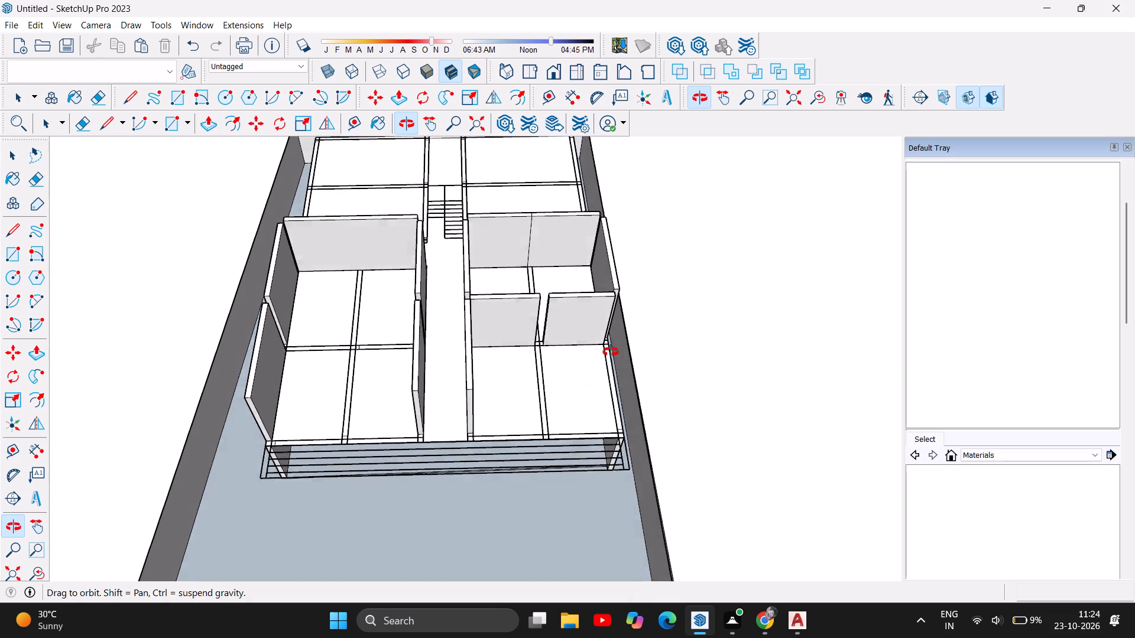
drag(611, 352, 623, 331)
drag(654, 399, 585, 343)
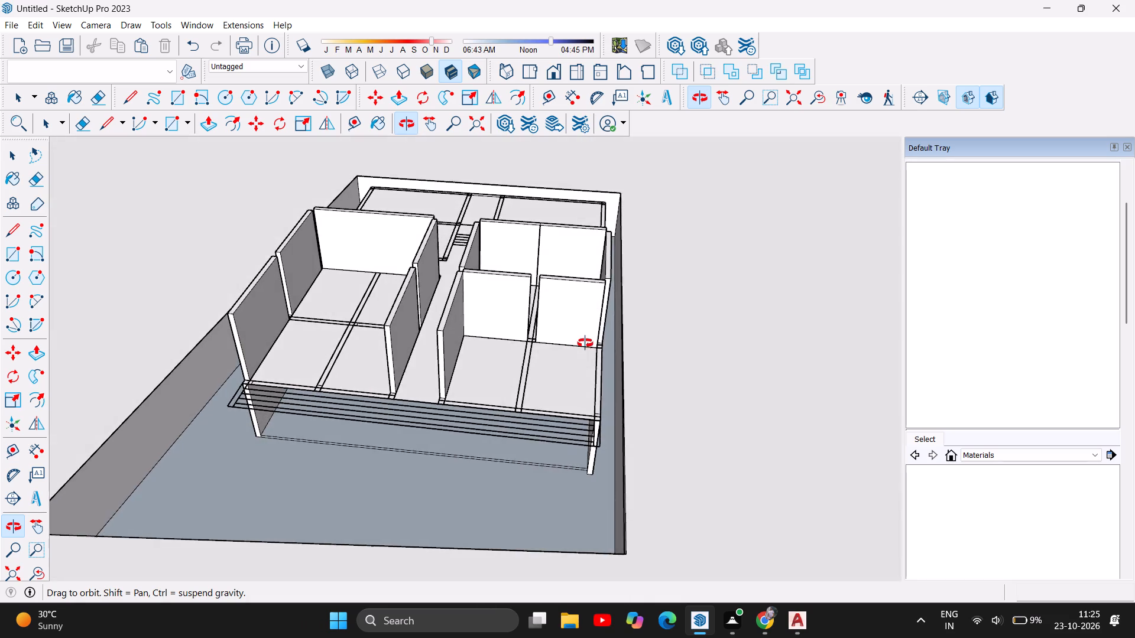
drag(585, 343, 721, 267)
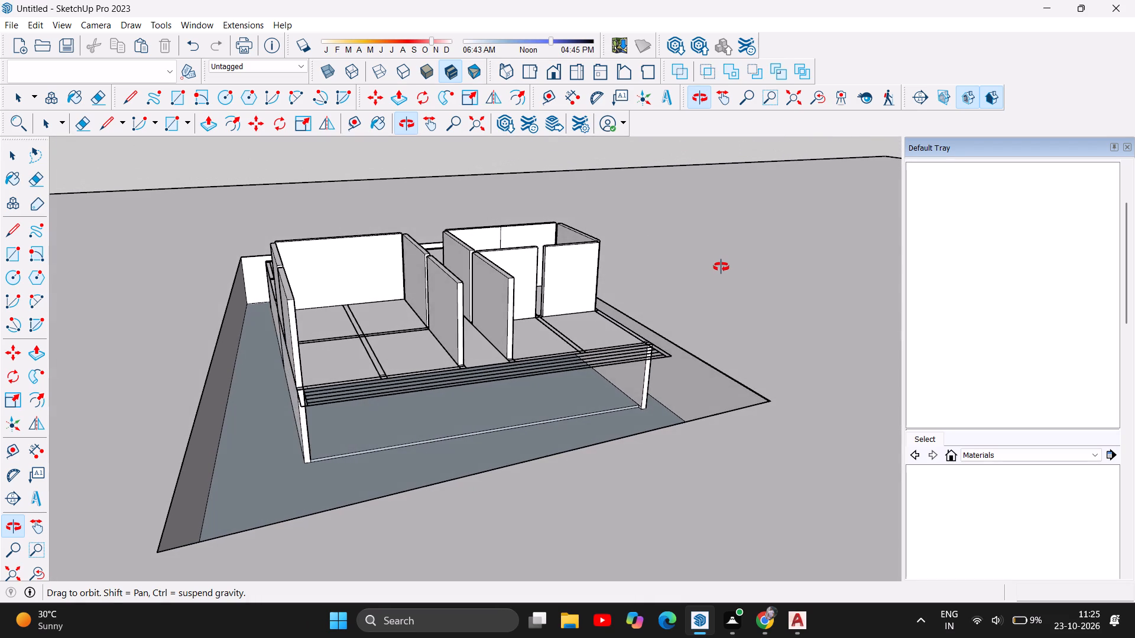
drag(721, 267, 724, 267)
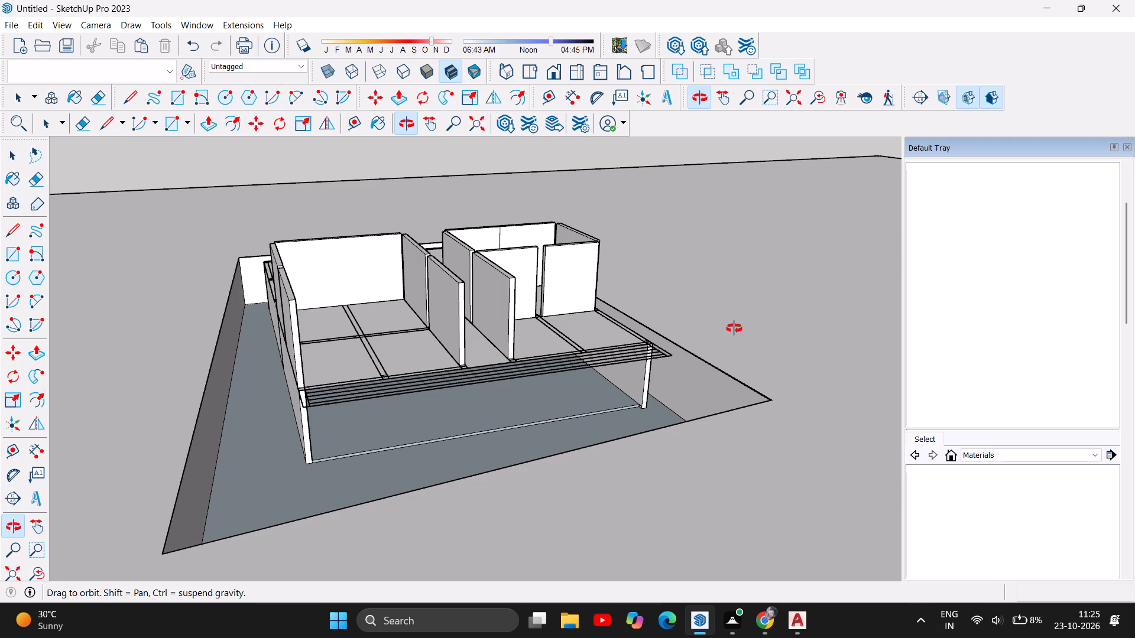
Draw a rectangle about 14' 5" by 9" on the outer wall strip, from the middle cross wall to the front column, and pull it 11' upward.
drag(710, 325, 582, 515)
scroll(589, 456, up, 5)
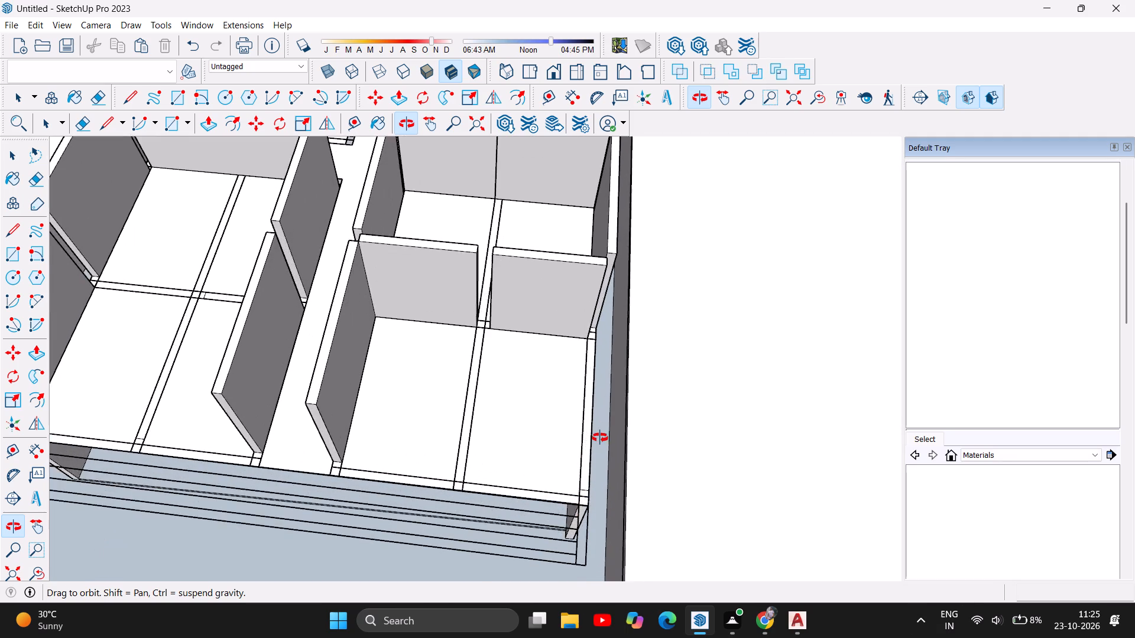
scroll(603, 435, up, 3)
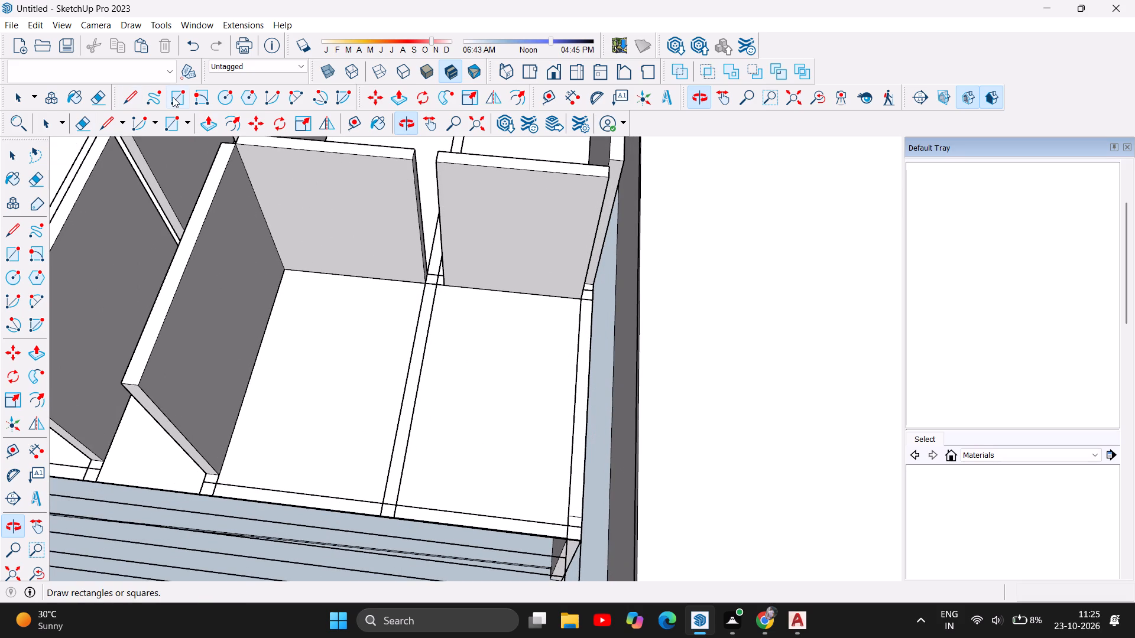
click(173, 97)
scroll(615, 281, up, 4)
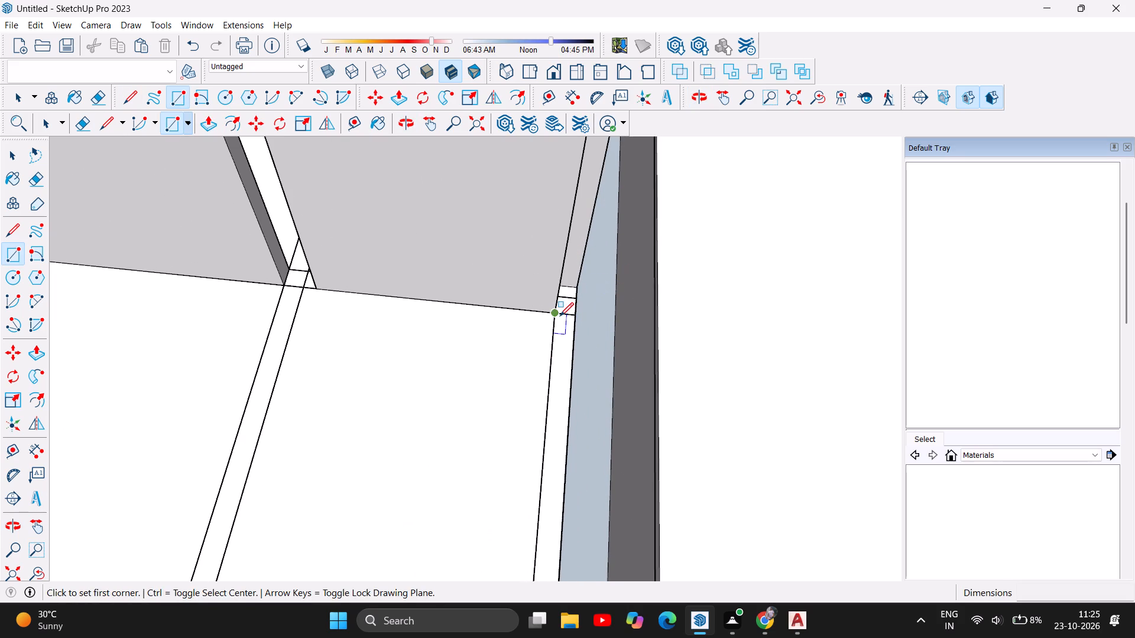
click(554, 313)
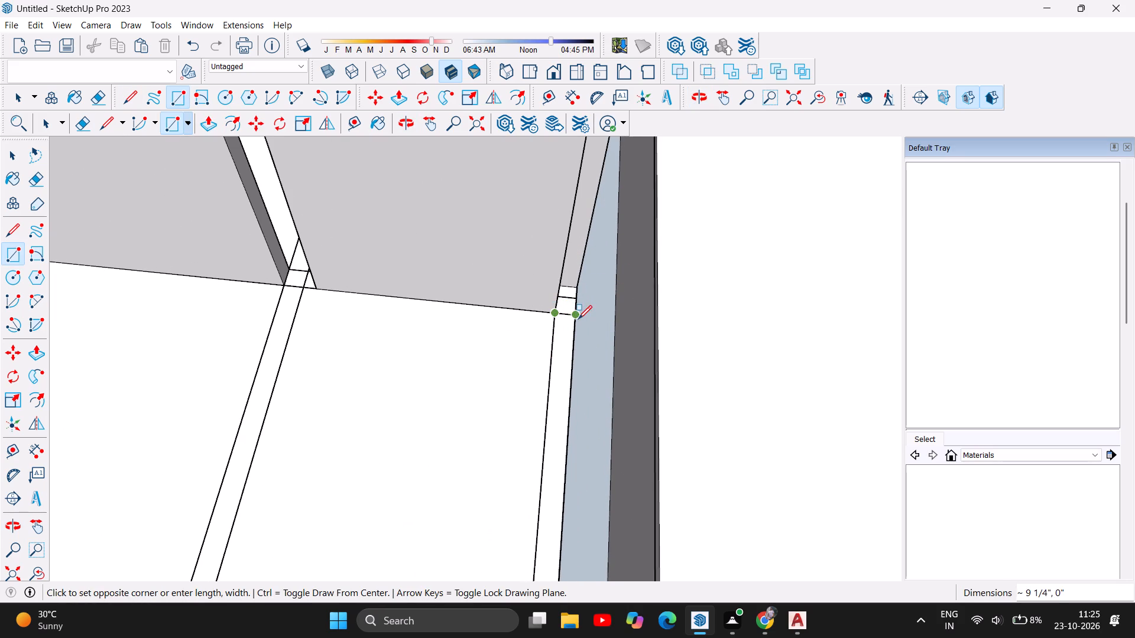
drag(575, 319, 575, 333)
scroll(576, 382, down, 3)
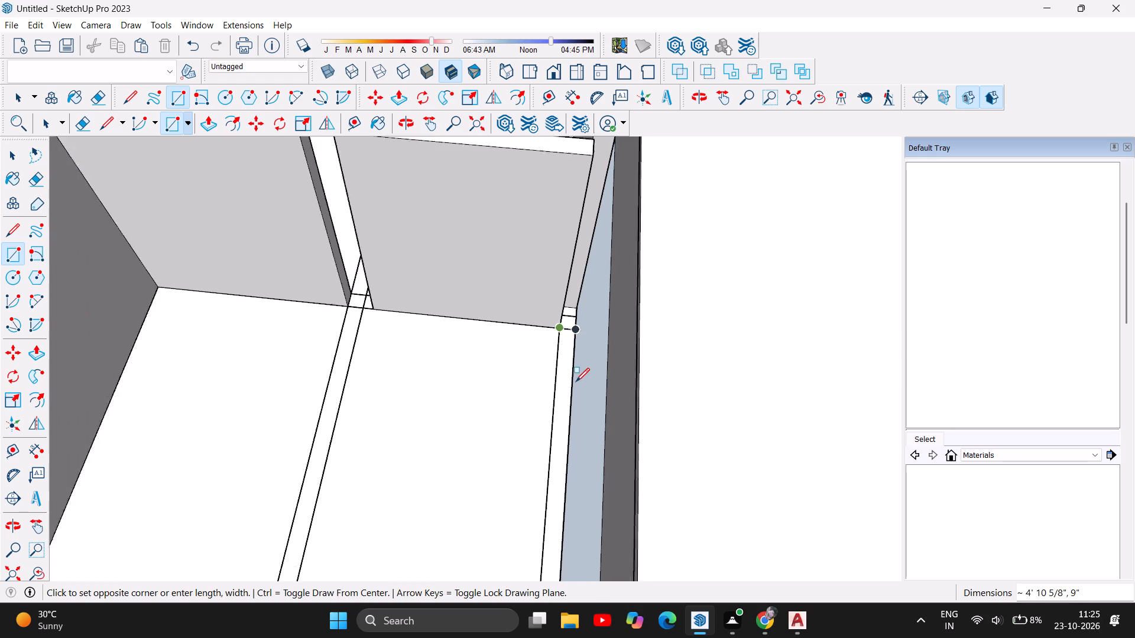
scroll(576, 382, down, 6)
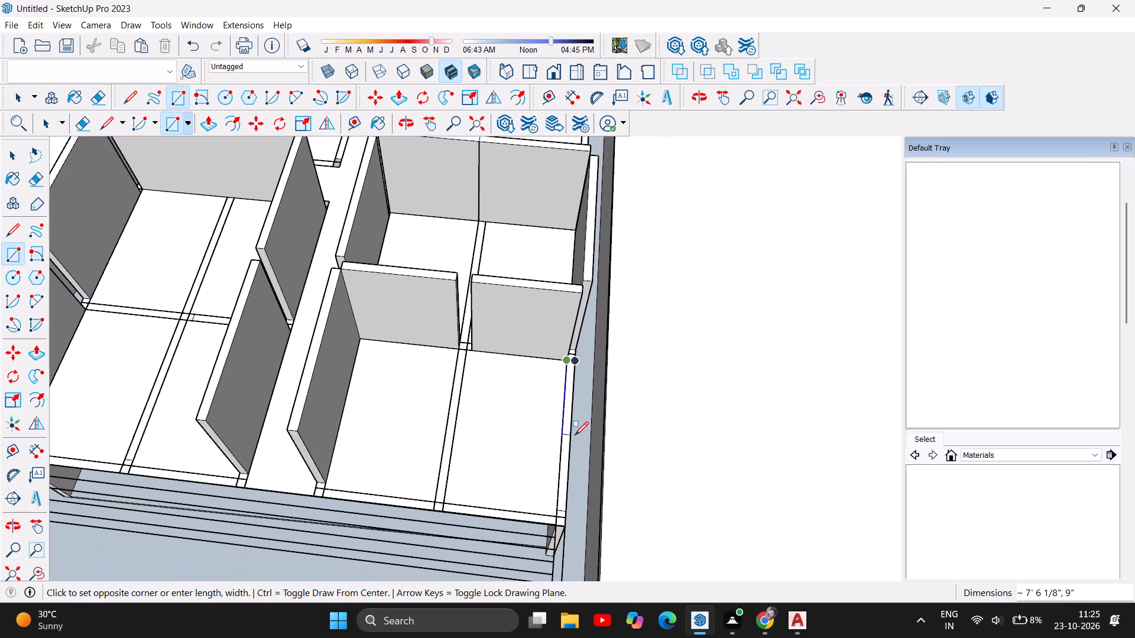
scroll(562, 510, up, 5)
click(568, 515)
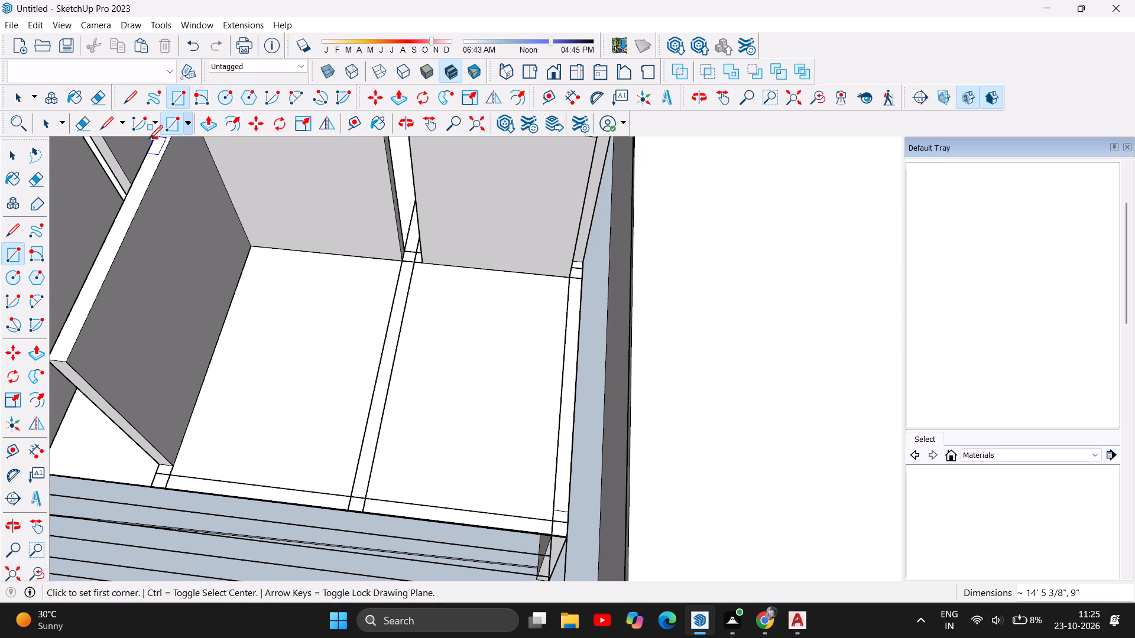
click(208, 124)
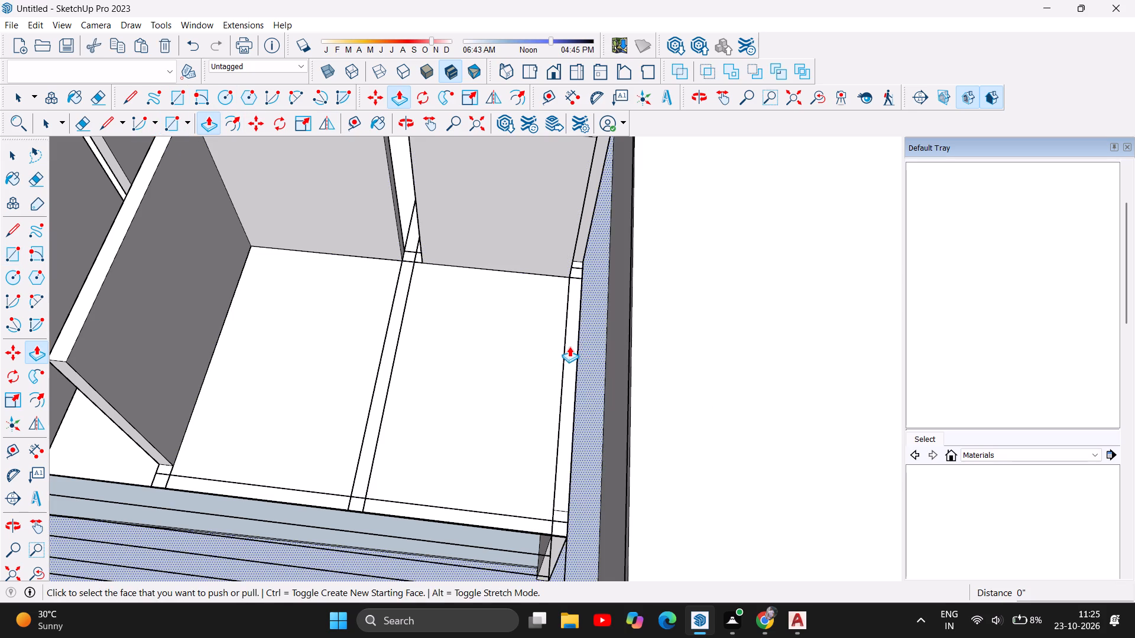
click(569, 346)
text(11')
key(Return)
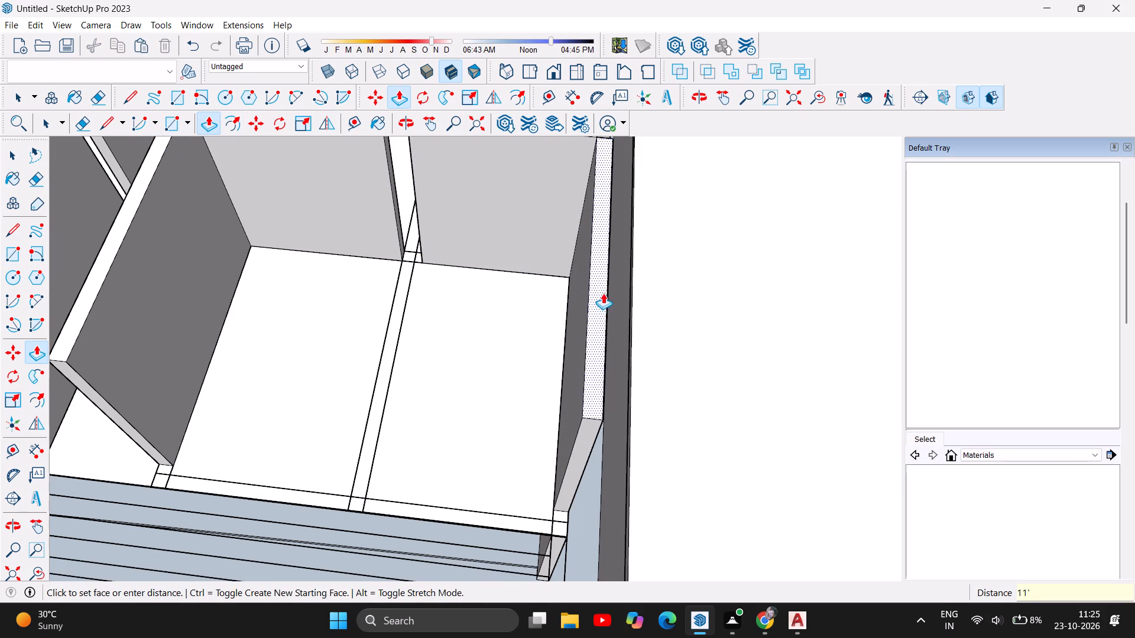
Inspect the whole model from the sides, rear, top and front to check the raised walls against the unbuilt strips.
scroll(608, 291, down, 5)
scroll(832, 376, down, 5)
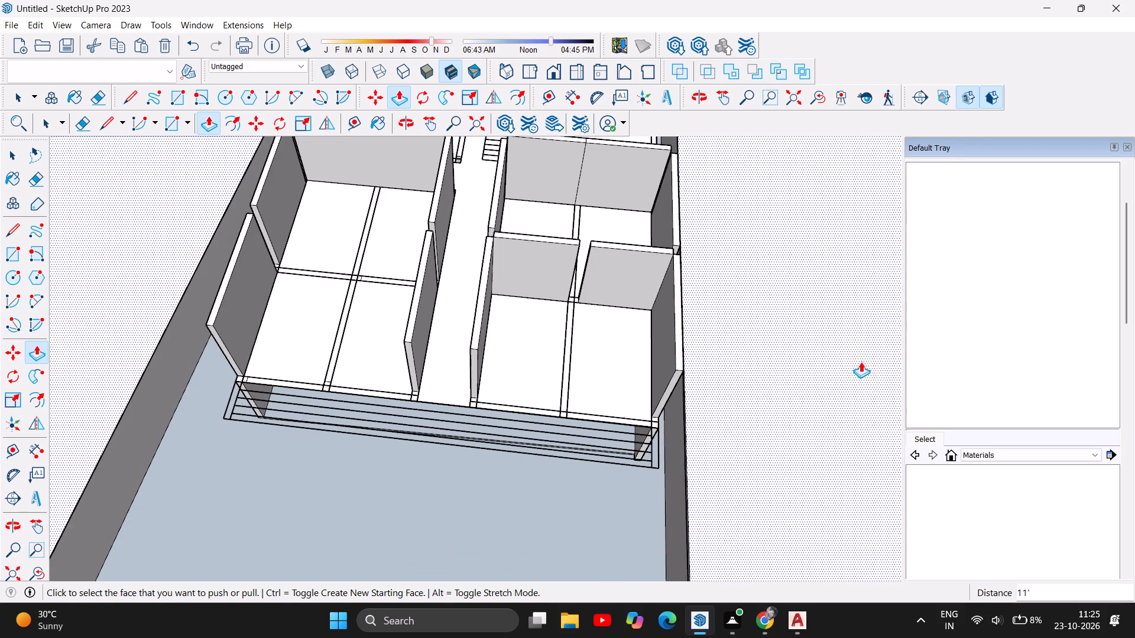
scroll(861, 362, down, 5)
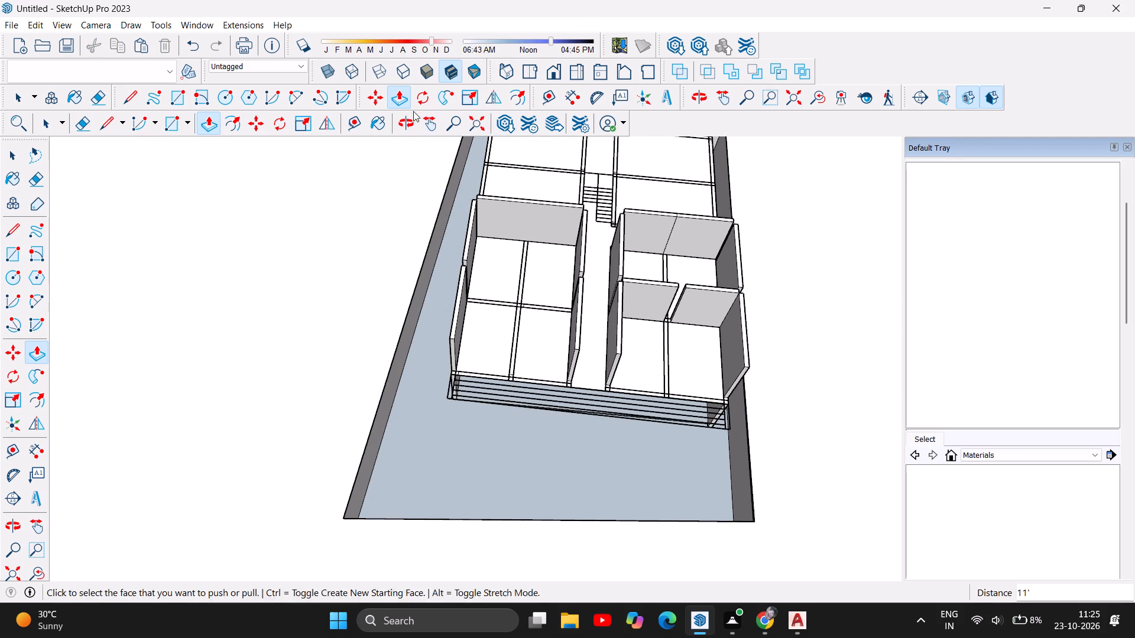
click(401, 126)
drag(569, 394, 847, 301)
drag(383, 330, 544, 295)
drag(419, 289, 549, 231)
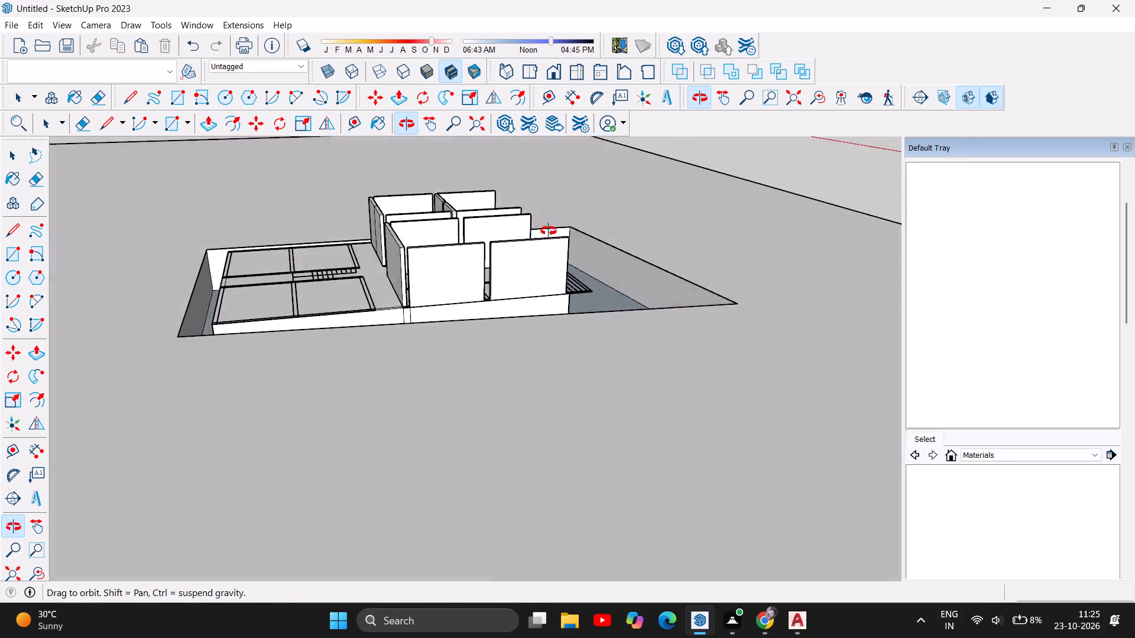
drag(549, 231, 579, 219)
drag(296, 293, 491, 284)
drag(266, 261, 425, 271)
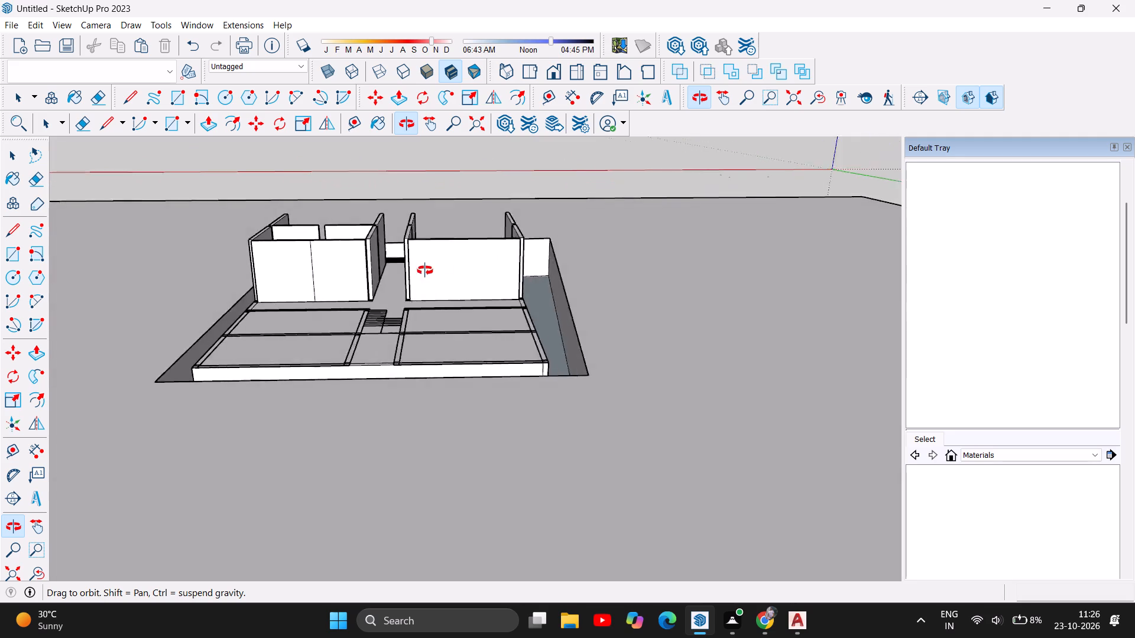
drag(425, 271, 470, 504)
drag(332, 343, 360, 451)
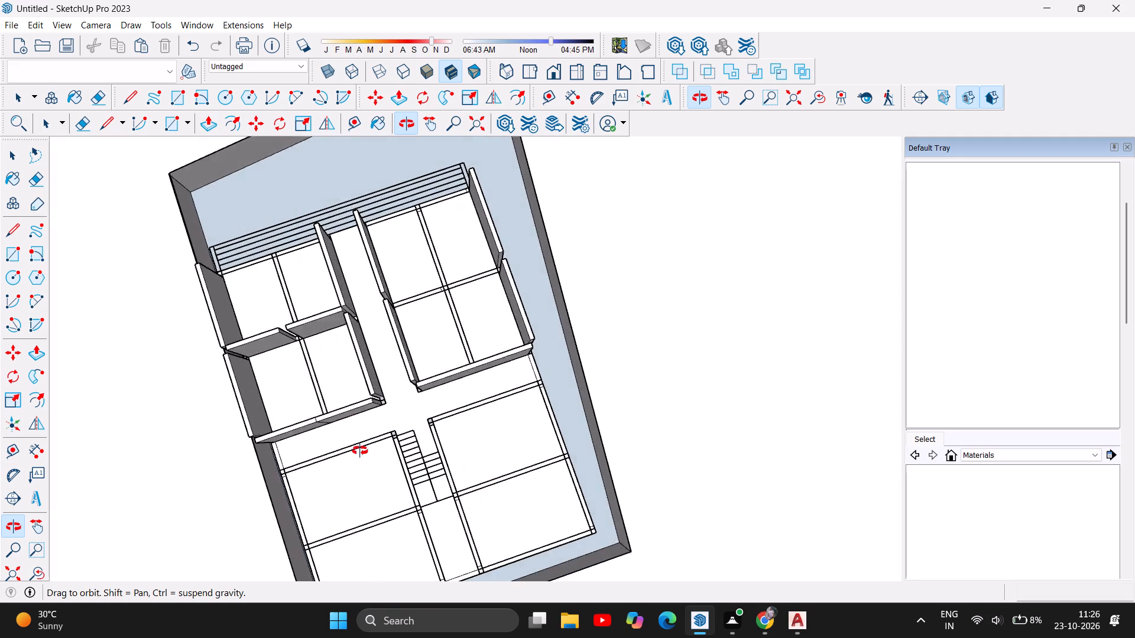
drag(360, 451, 475, 309)
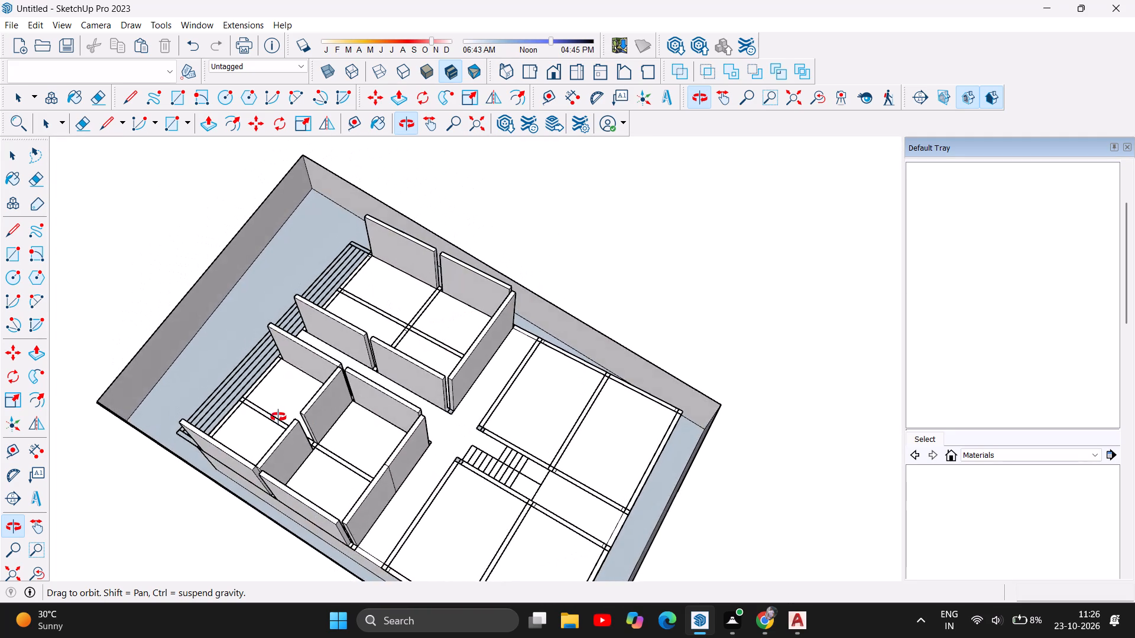
drag(278, 416, 429, 360)
drag(236, 421, 437, 406)
drag(275, 427, 411, 408)
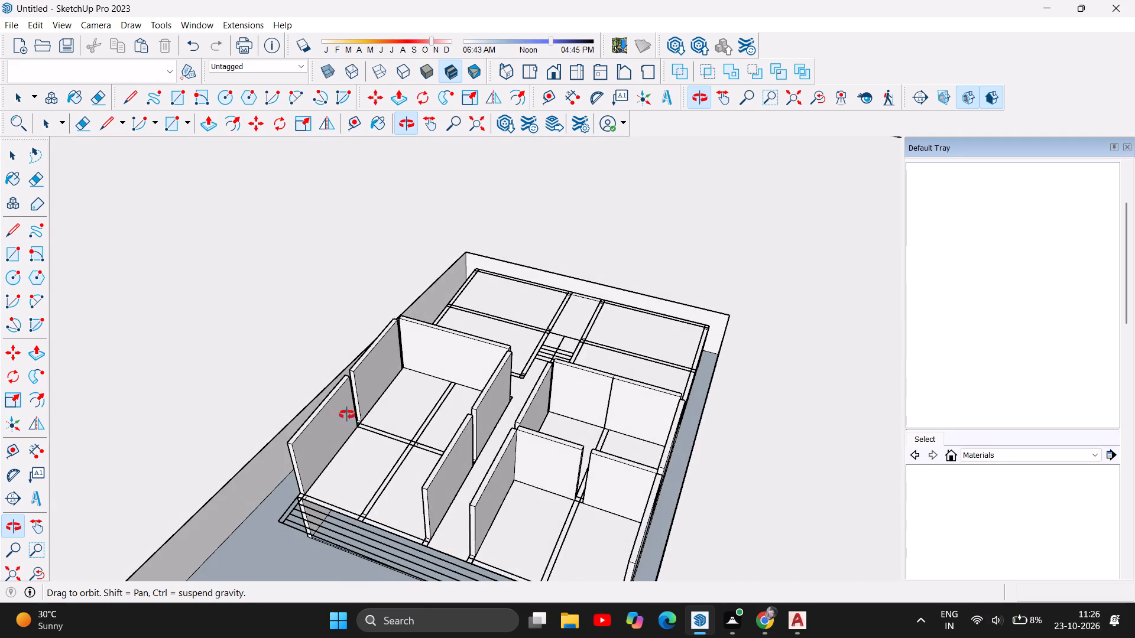
drag(283, 428, 420, 375)
drag(540, 523, 417, 404)
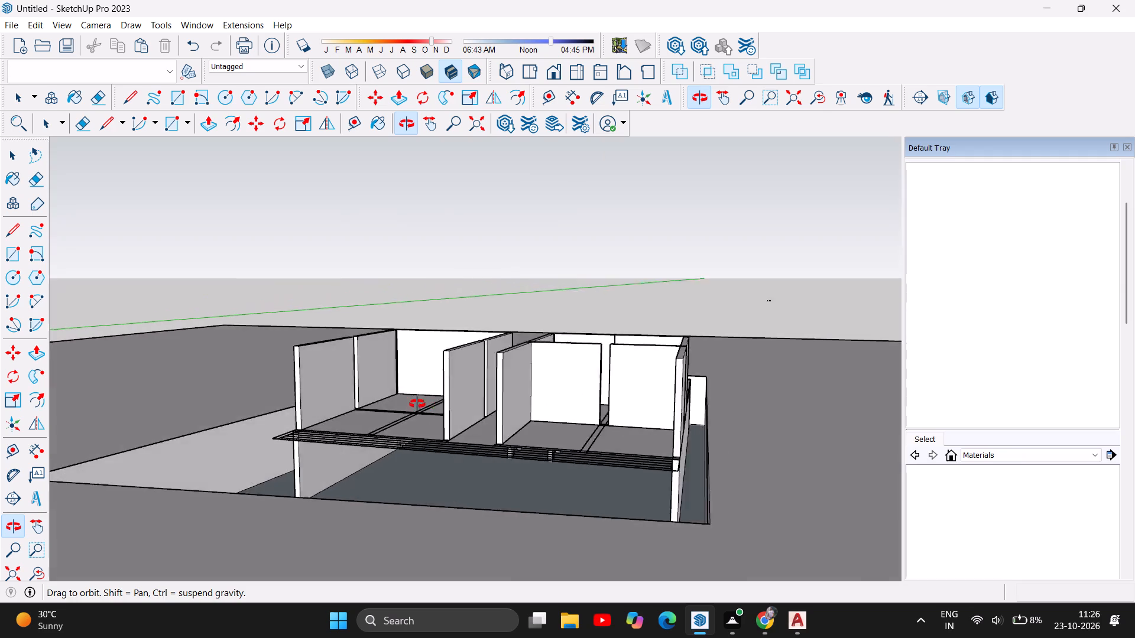
drag(417, 404, 222, 447)
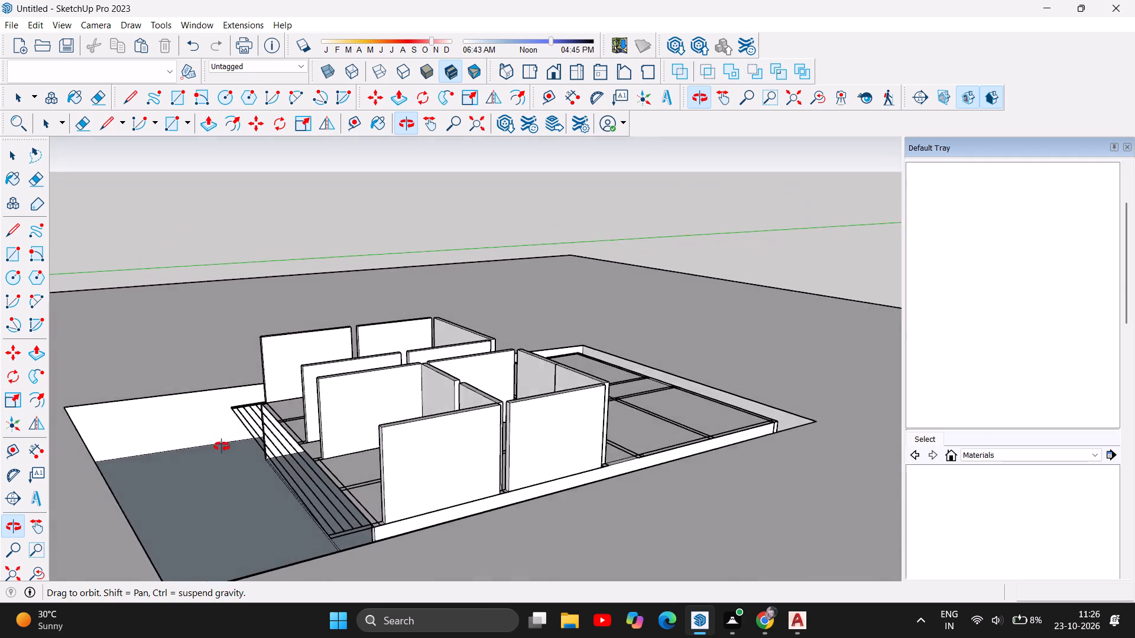
drag(222, 447, 543, 463)
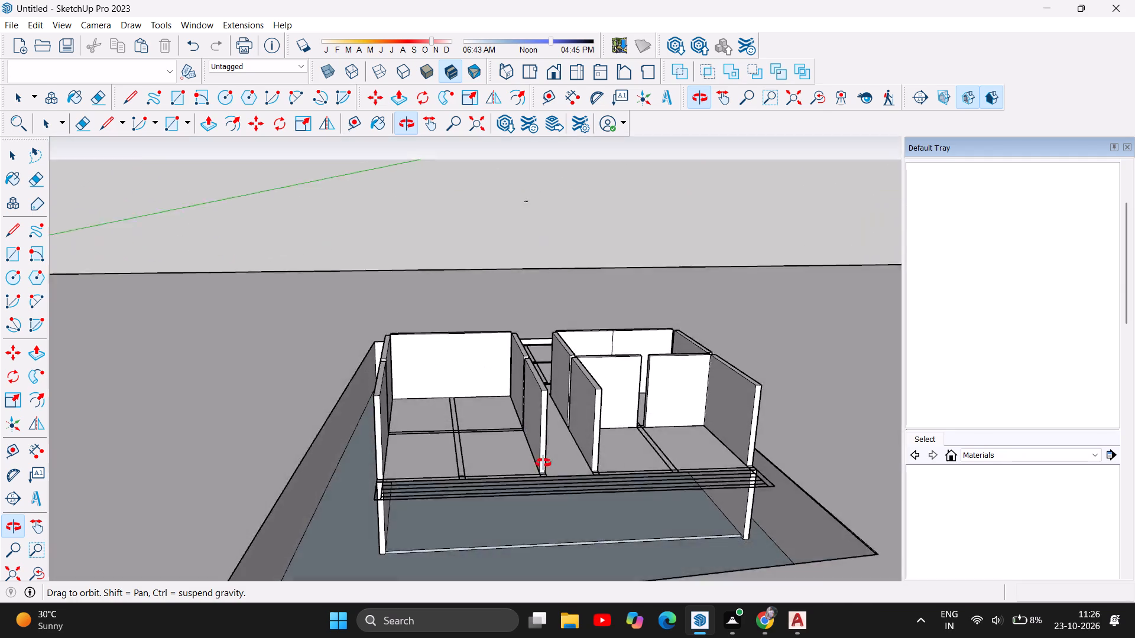
drag(543, 463, 496, 403)
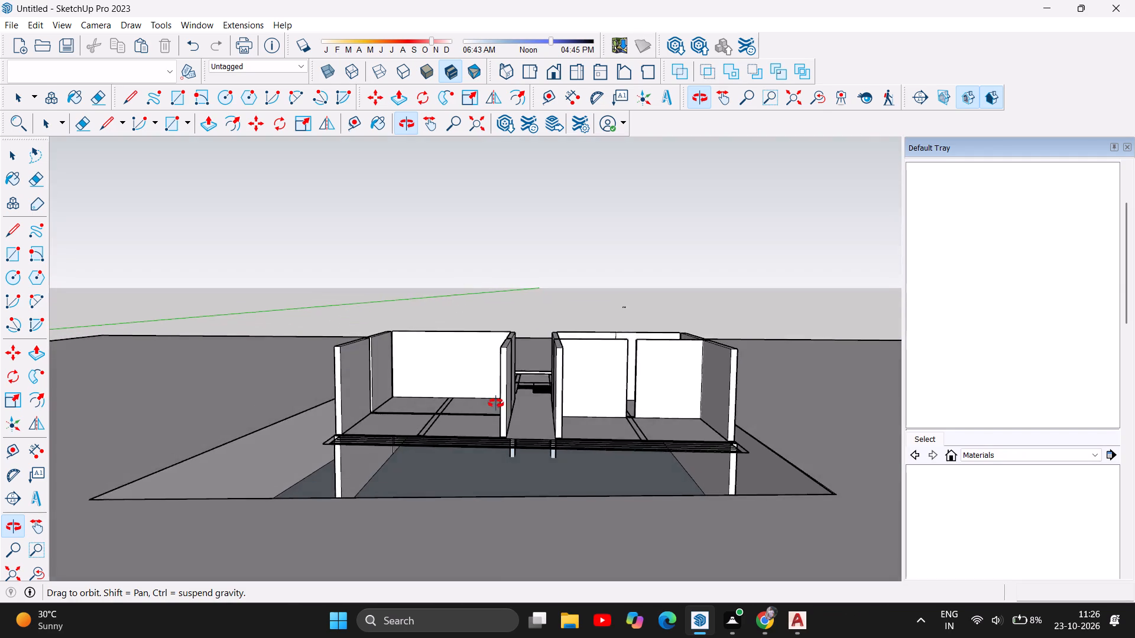
drag(496, 403, 501, 440)
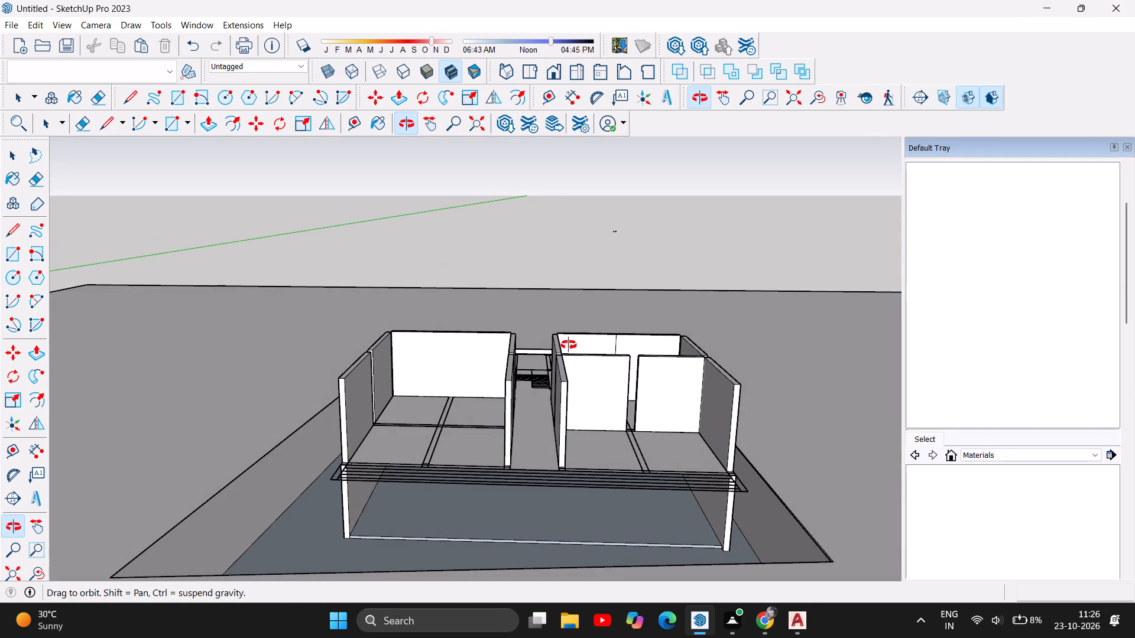
drag(731, 401, 806, 474)
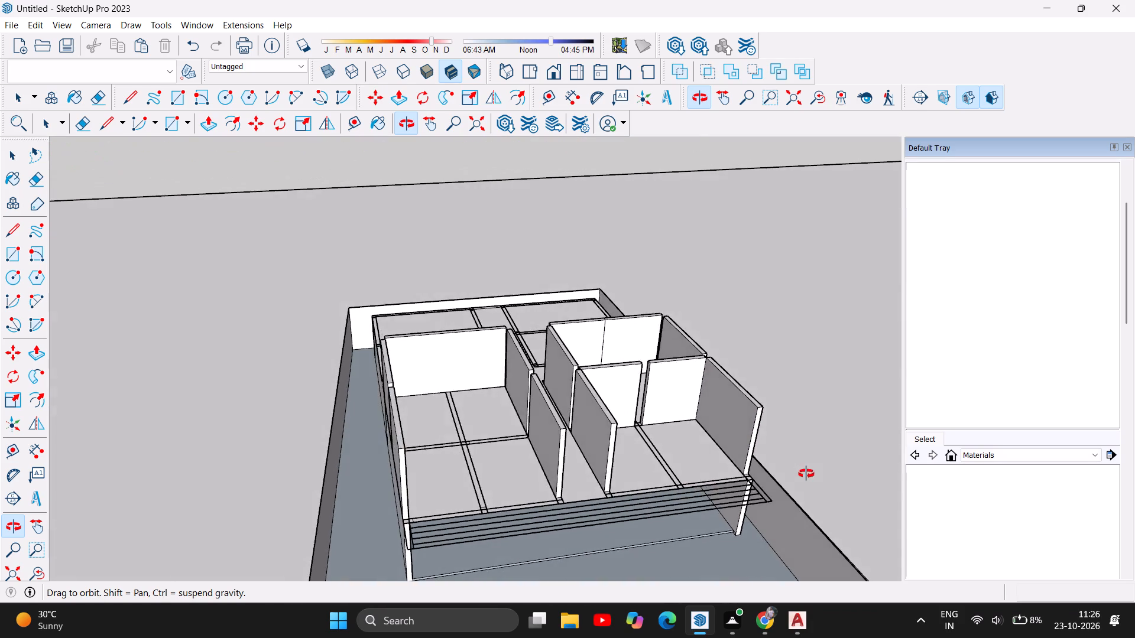
drag(806, 474, 755, 424)
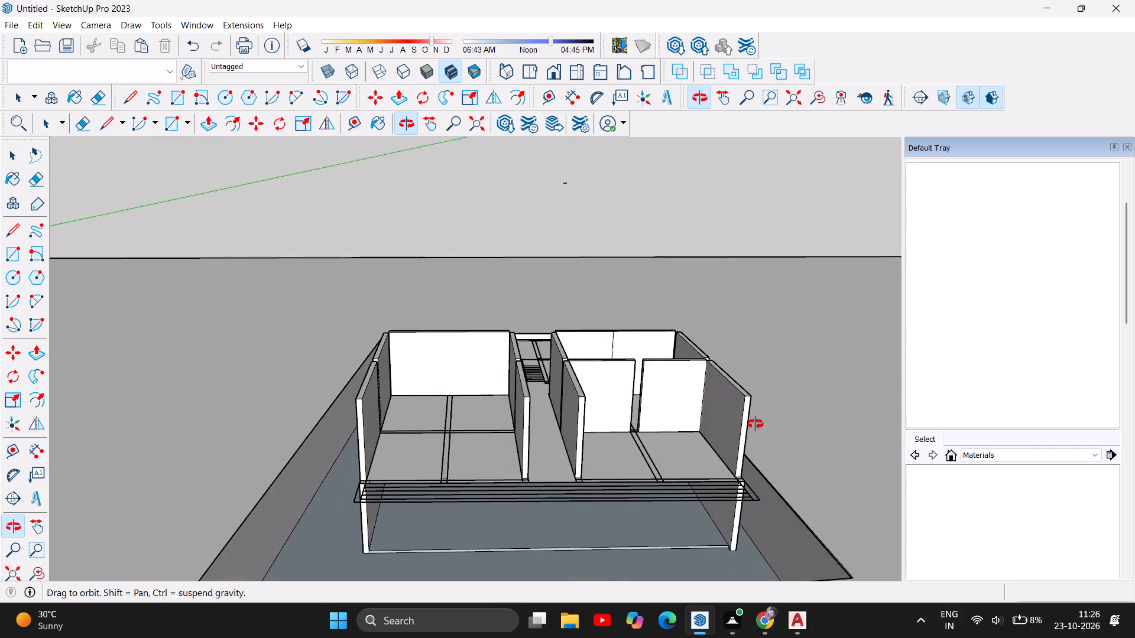
Inspect the raised front walls, the corridor and the unbuilt rear wall strips from the front, the sides and above.
drag(755, 424, 731, 408)
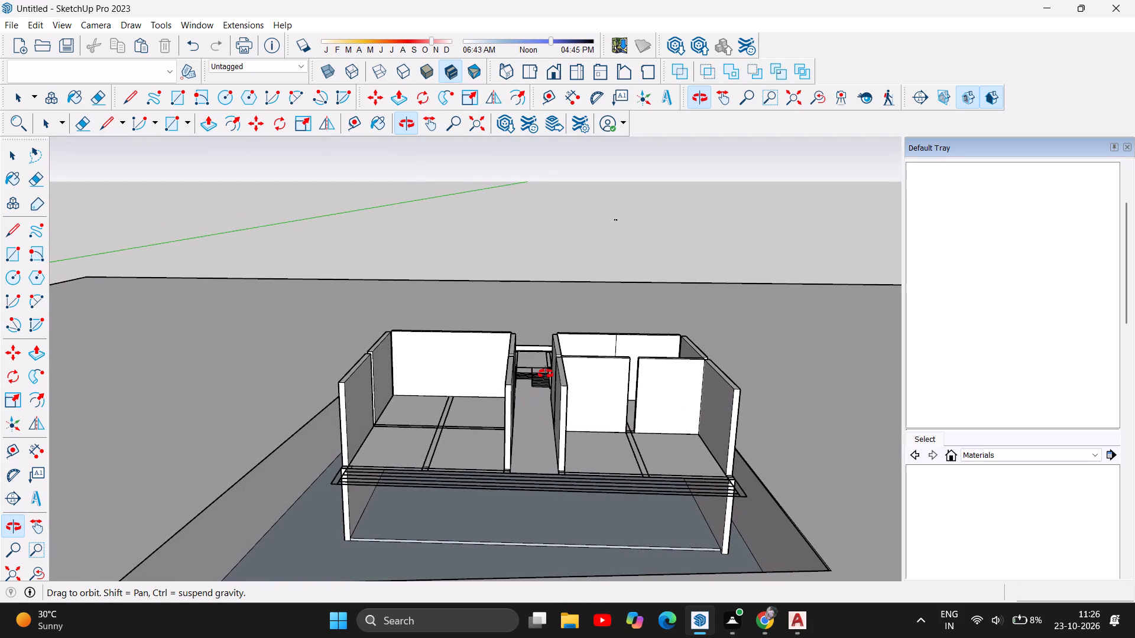
scroll(548, 374, up, 9)
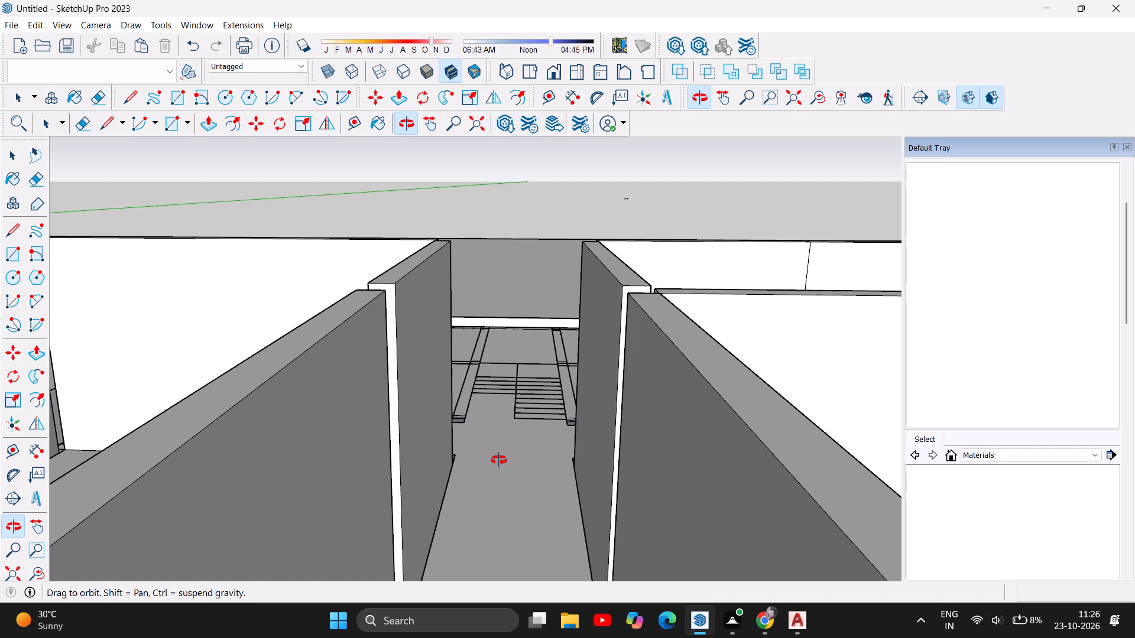
drag(499, 460, 514, 451)
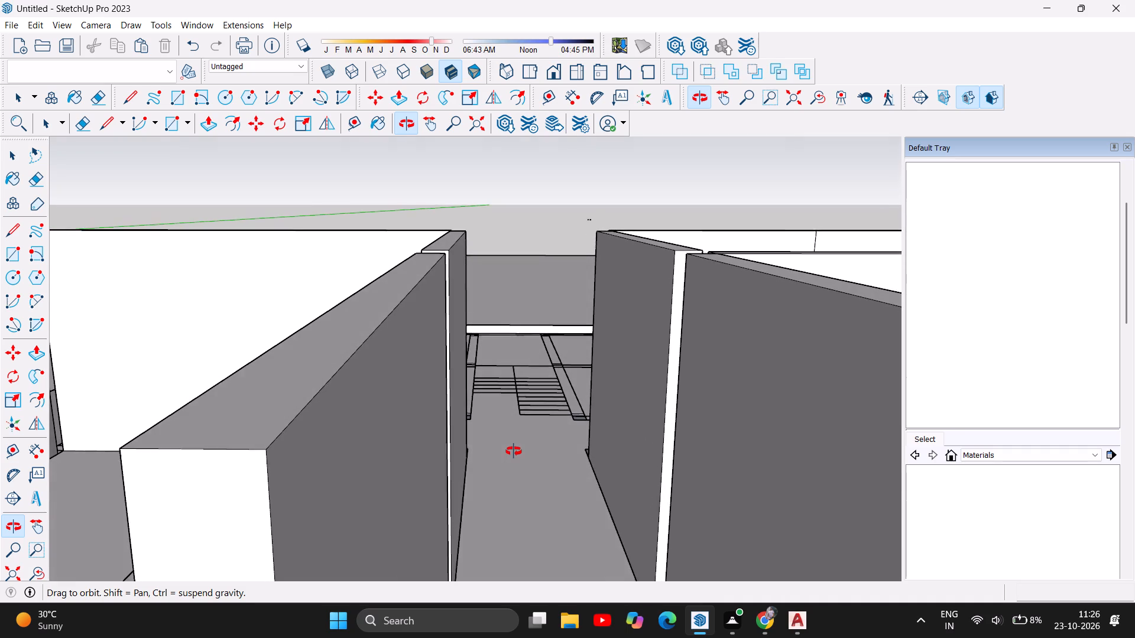
drag(514, 451, 510, 535)
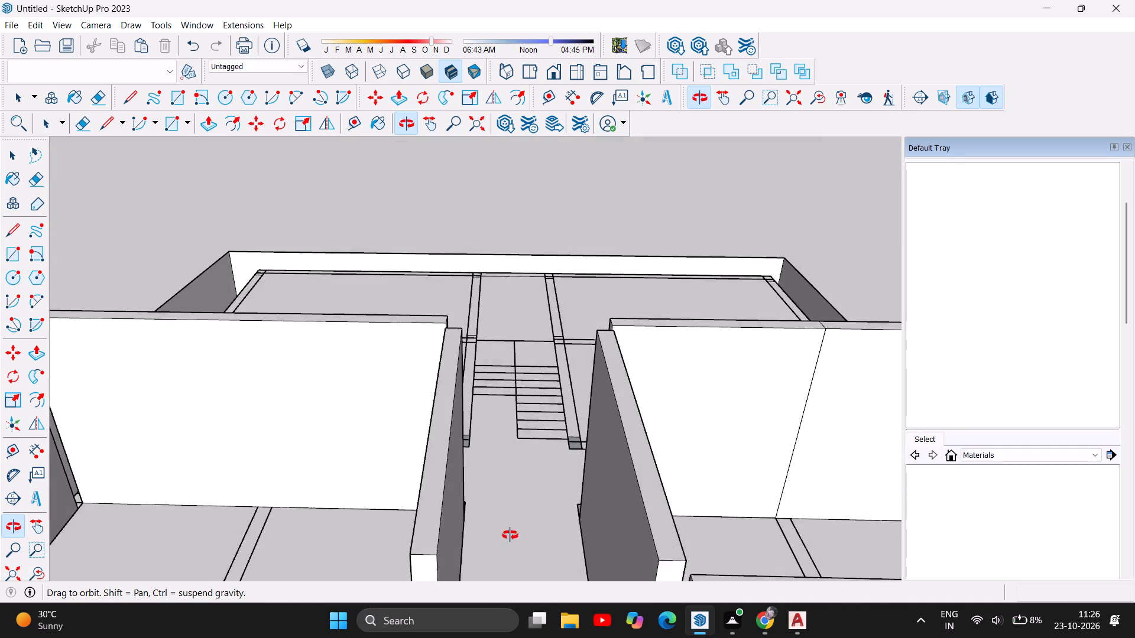
drag(510, 535, 407, 567)
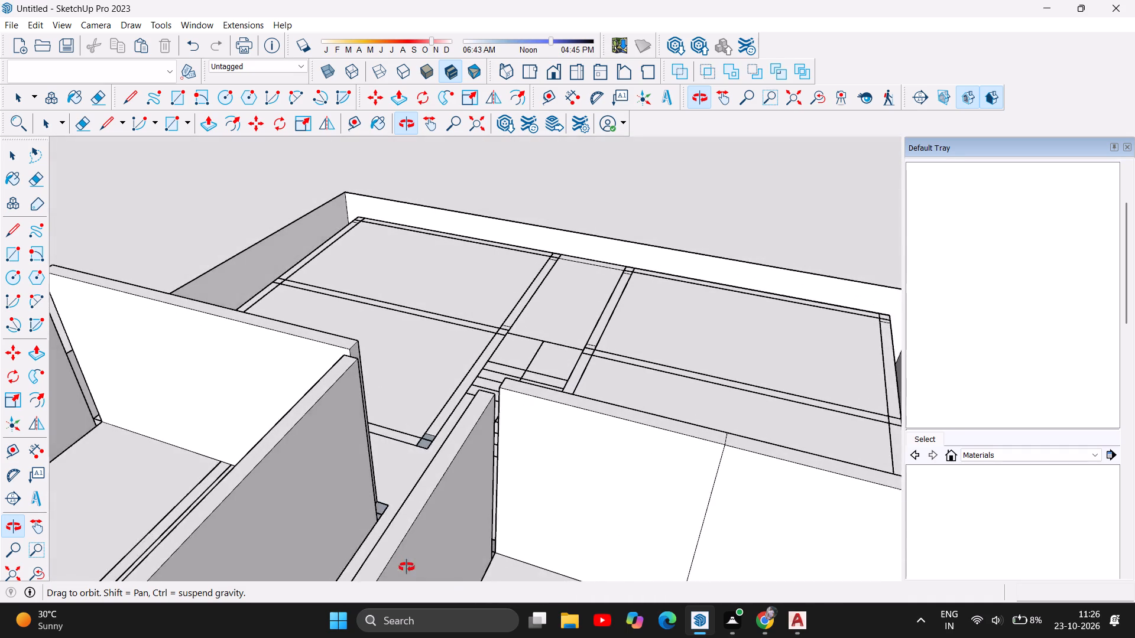
drag(407, 567, 532, 477)
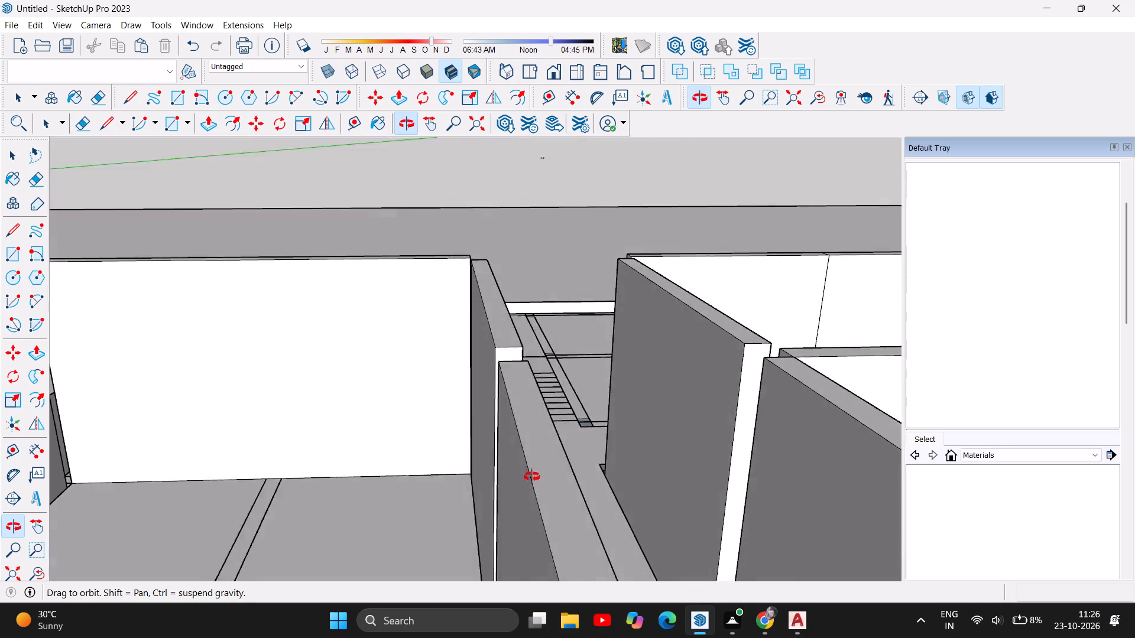
drag(532, 477, 95, 450)
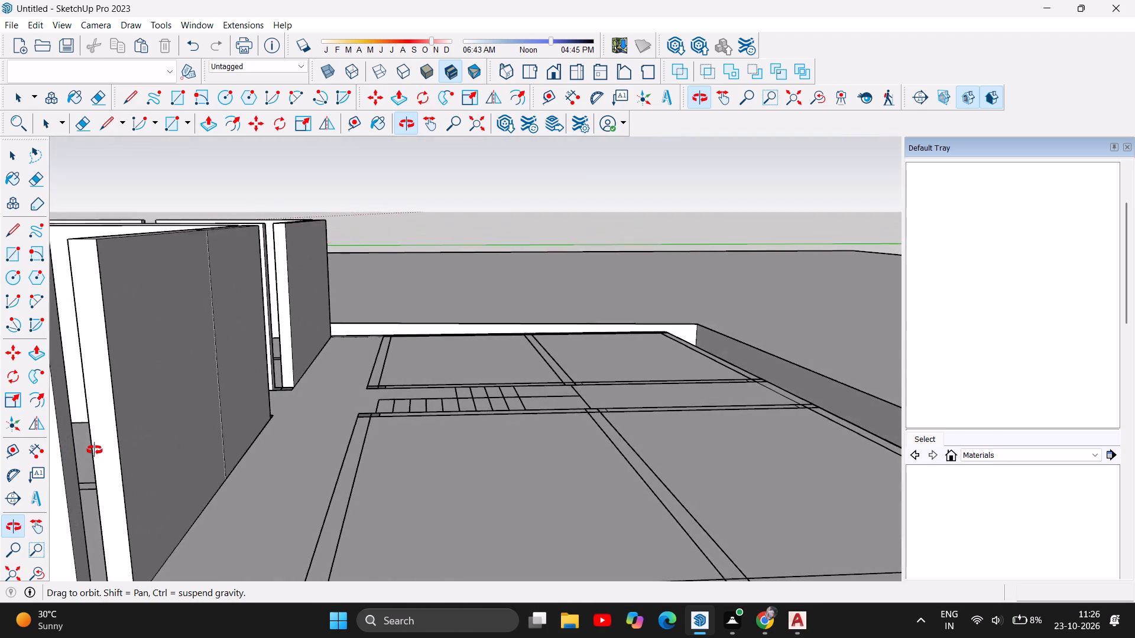
drag(95, 450, 164, 326)
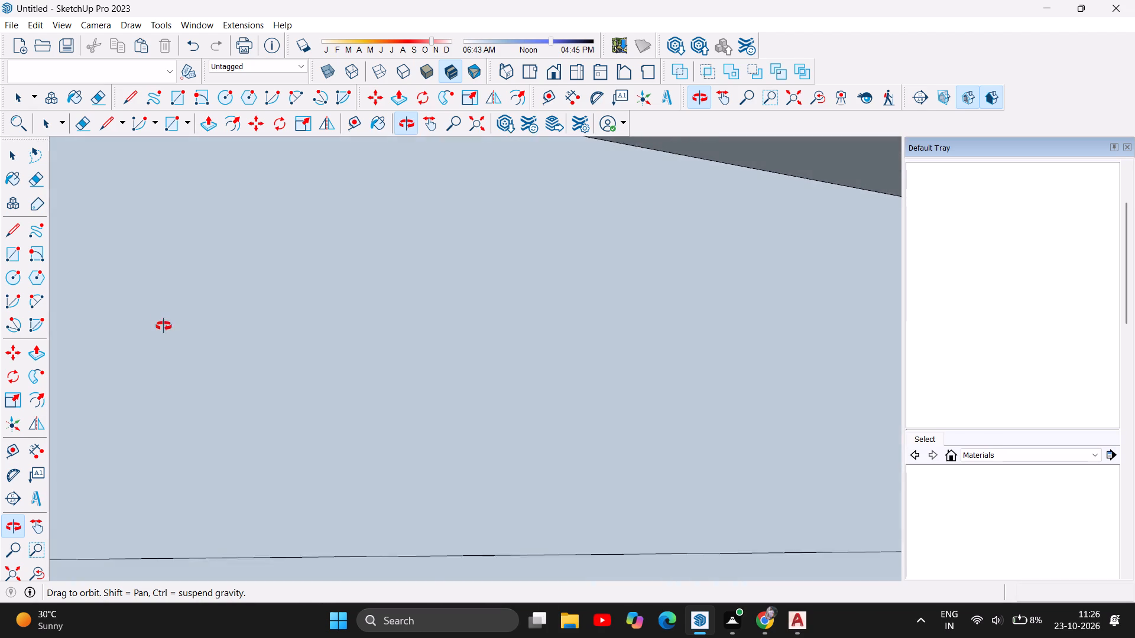
drag(164, 326, 148, 499)
scroll(238, 353, down, 5)
scroll(393, 366, down, 7)
drag(271, 372, 501, 398)
drag(282, 432, 476, 399)
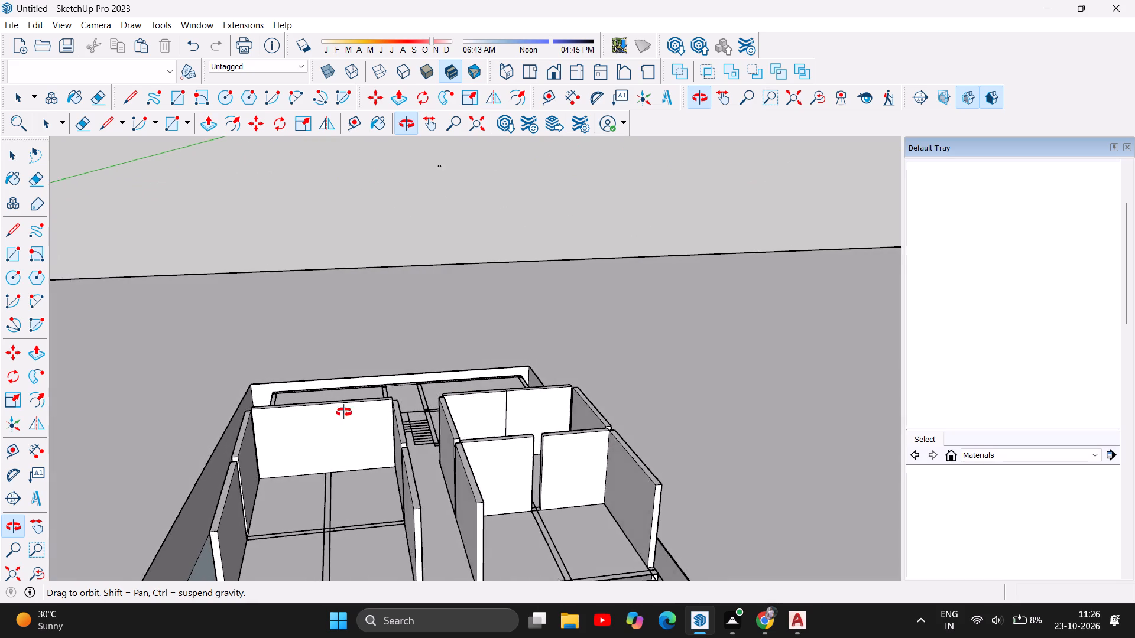
drag(345, 412, 302, 455)
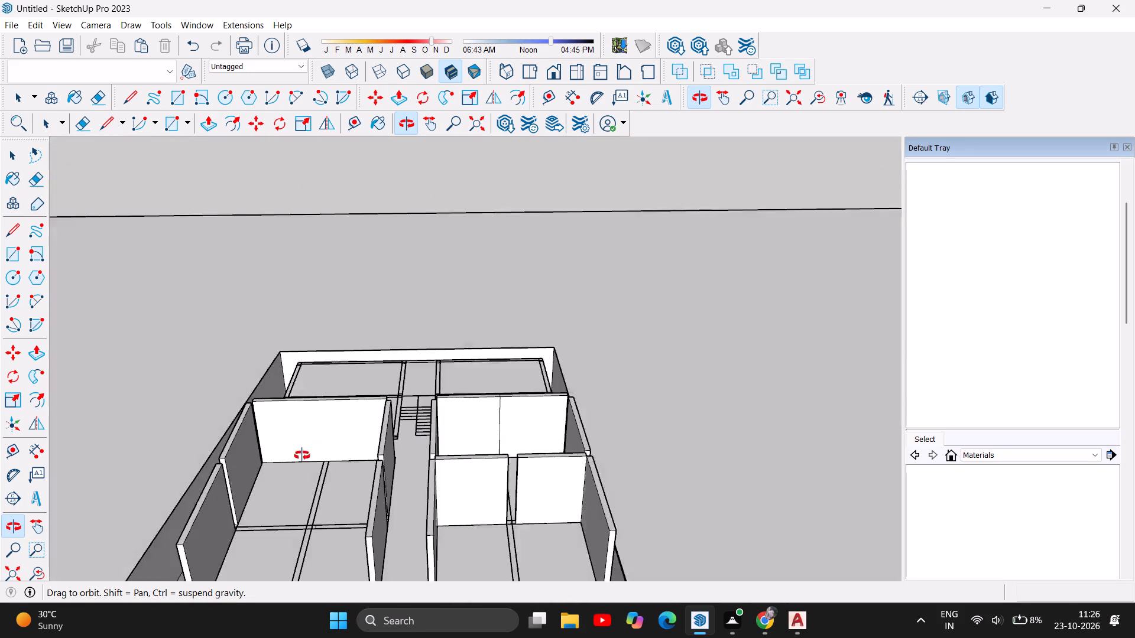
drag(302, 455, 280, 571)
drag(413, 377, 434, 555)
scroll(454, 448, down, 5)
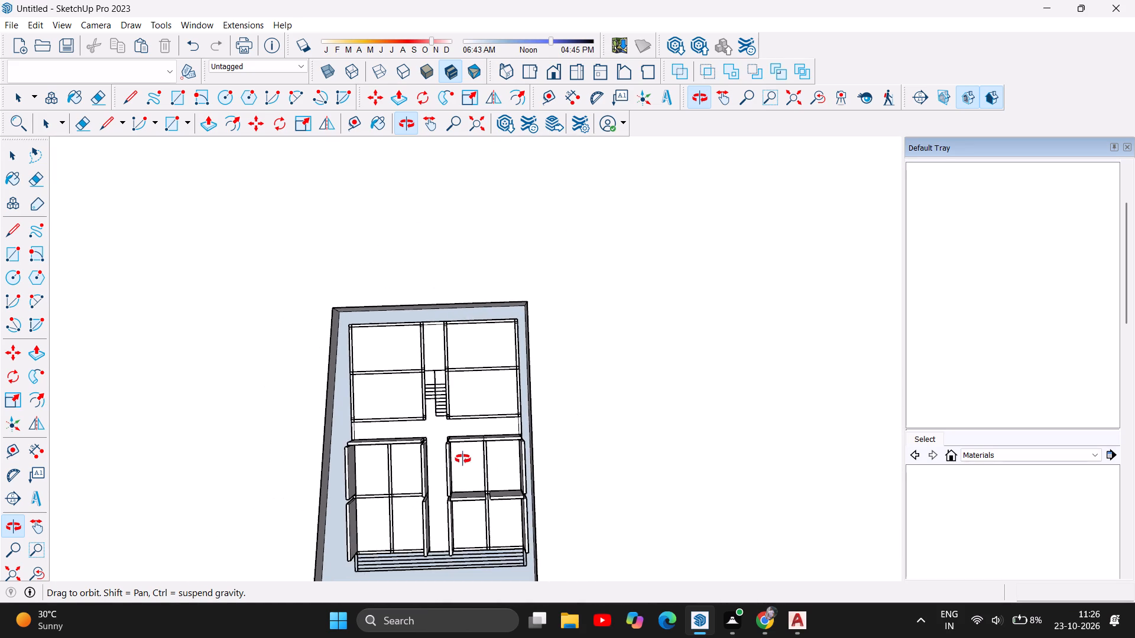
Draw a rectangle about 25' 6" by 9" on the left outer wall strip of the rear rooms, starting at the rear corner column.
scroll(358, 344, up, 5)
scroll(363, 419, up, 7)
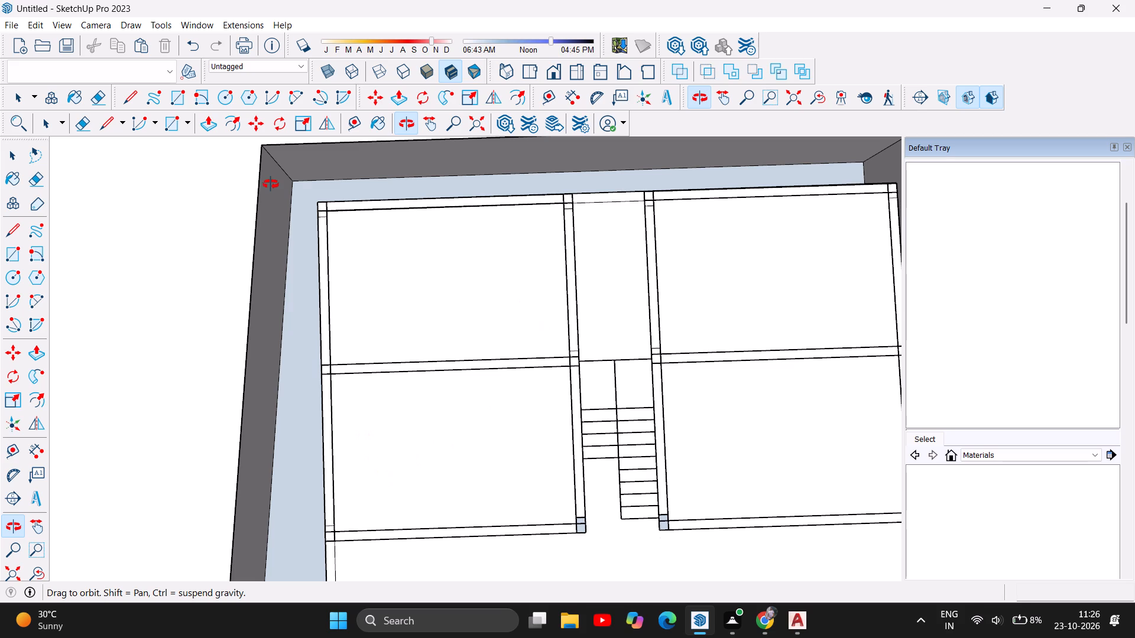
click(183, 96)
scroll(338, 208, up, 3)
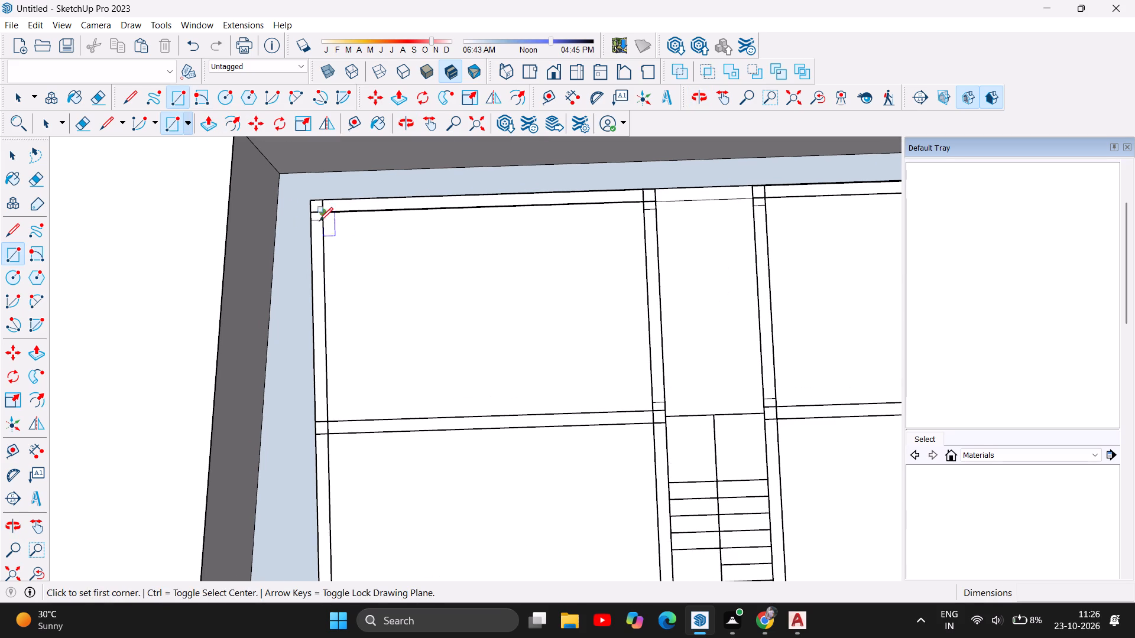
click(312, 222)
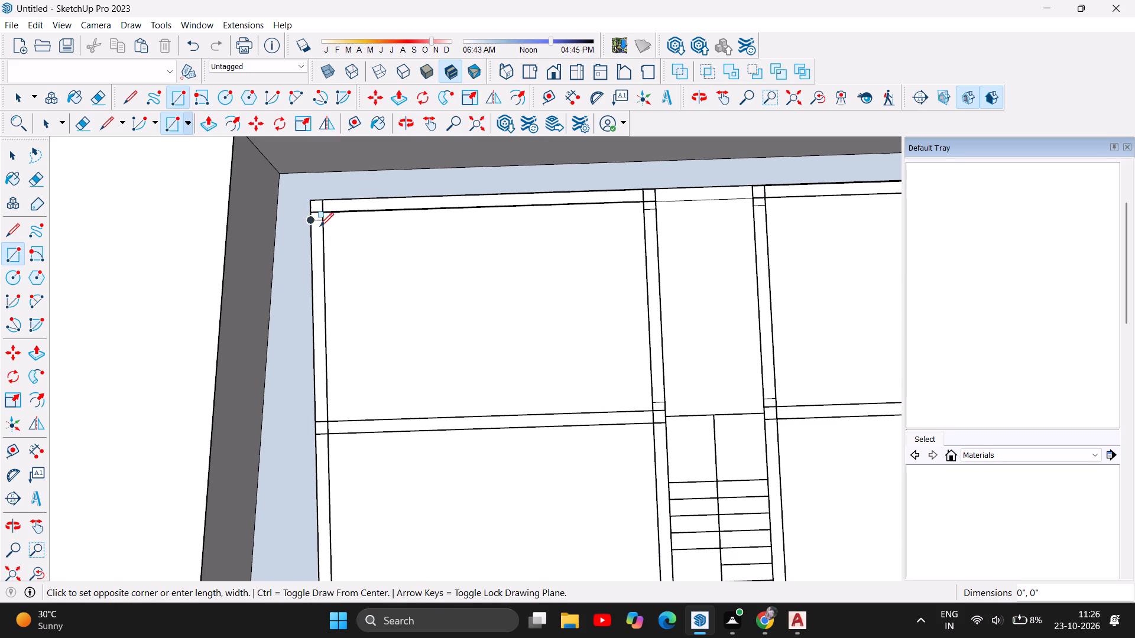
scroll(325, 331, down, 5)
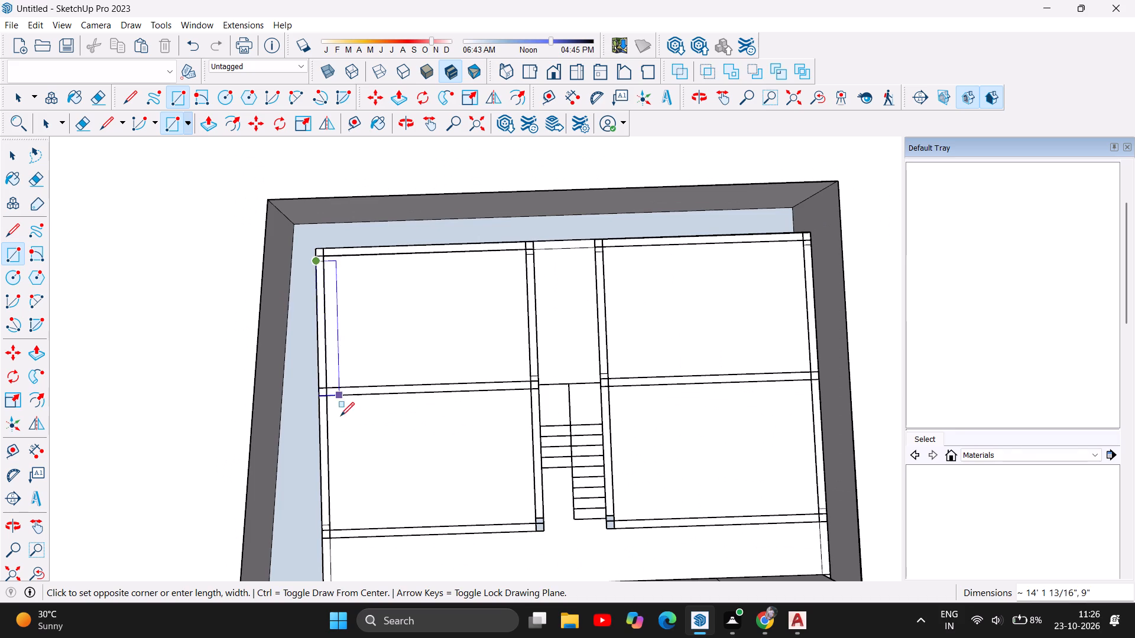
click(329, 522)
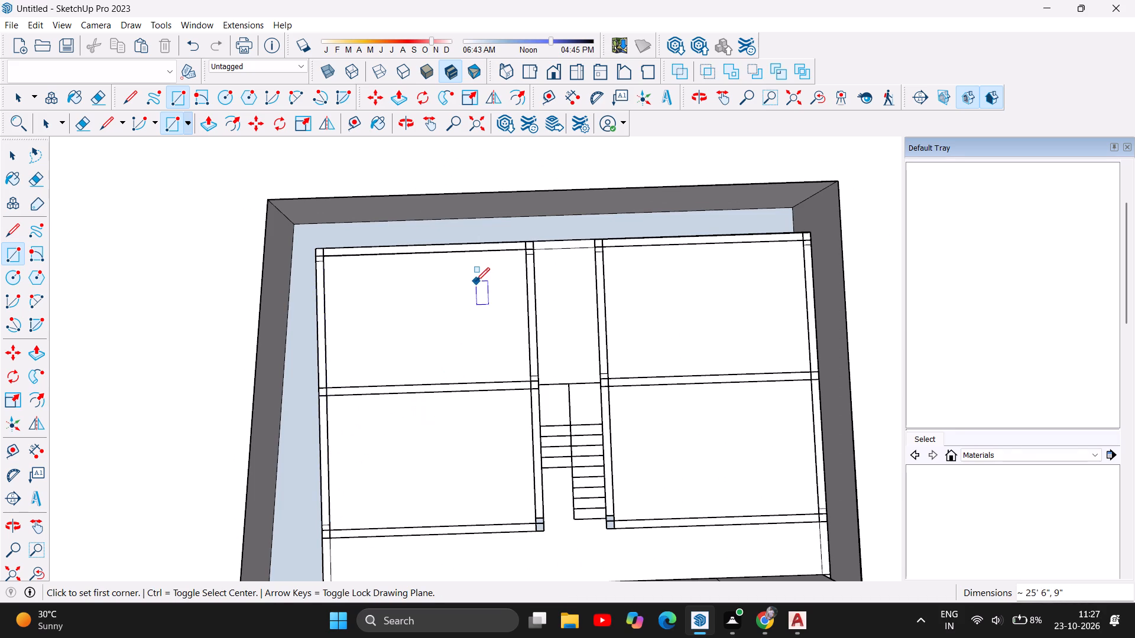
Draw rectangles about 19' 9" and 19' 7" long by 10" wide on the rear wall strips either side of the stair bay.
scroll(342, 220, up, 4)
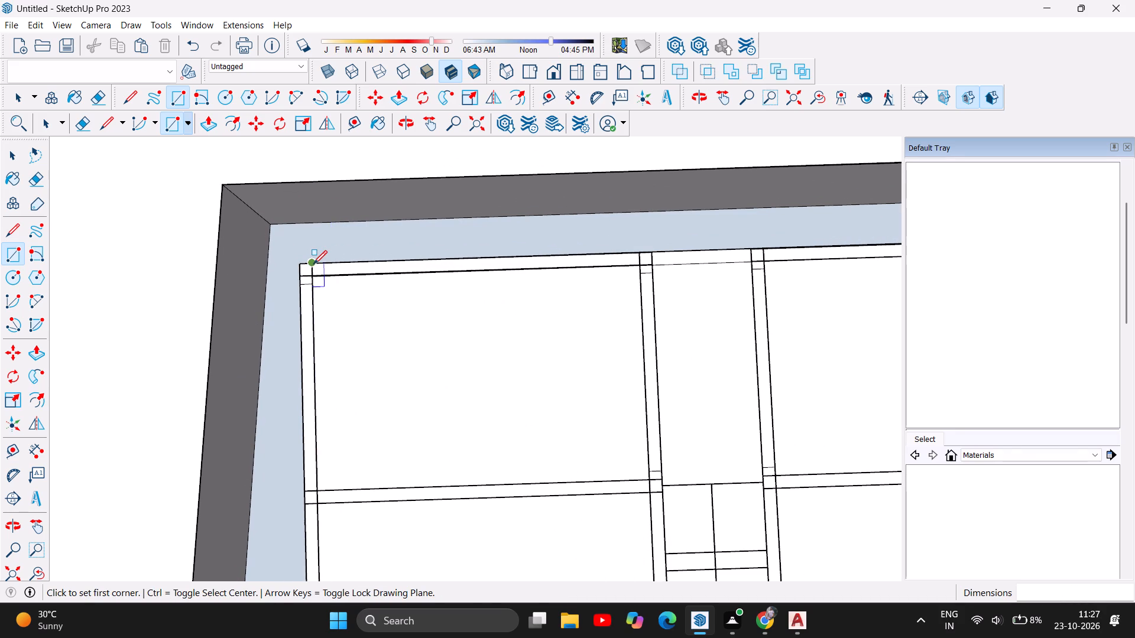
click(313, 264)
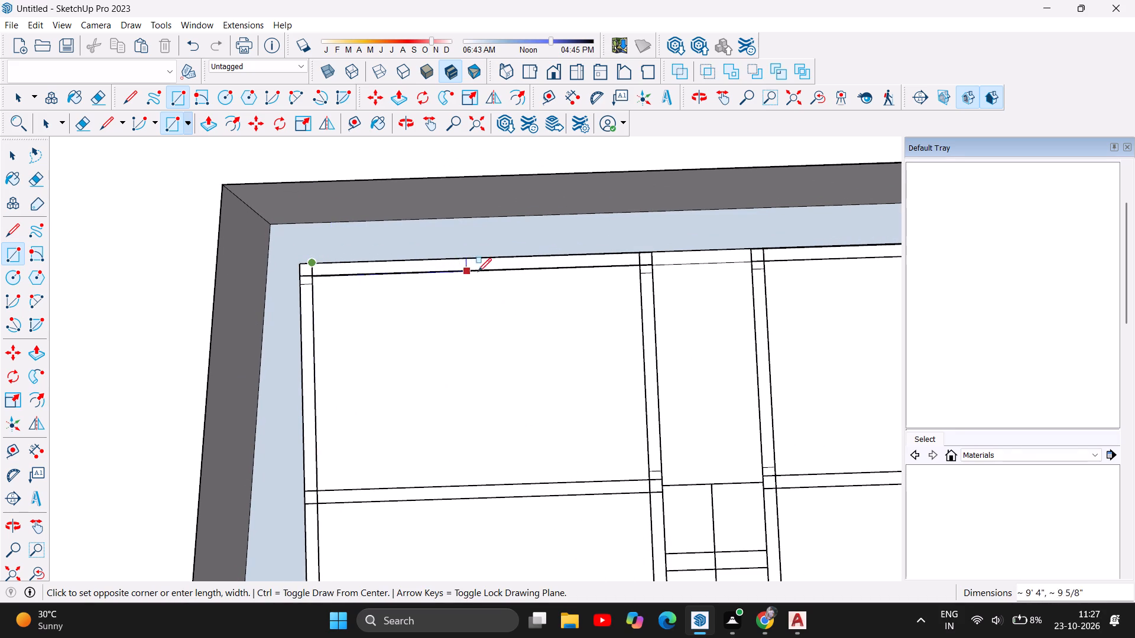
click(637, 264)
scroll(406, 375, down, 8)
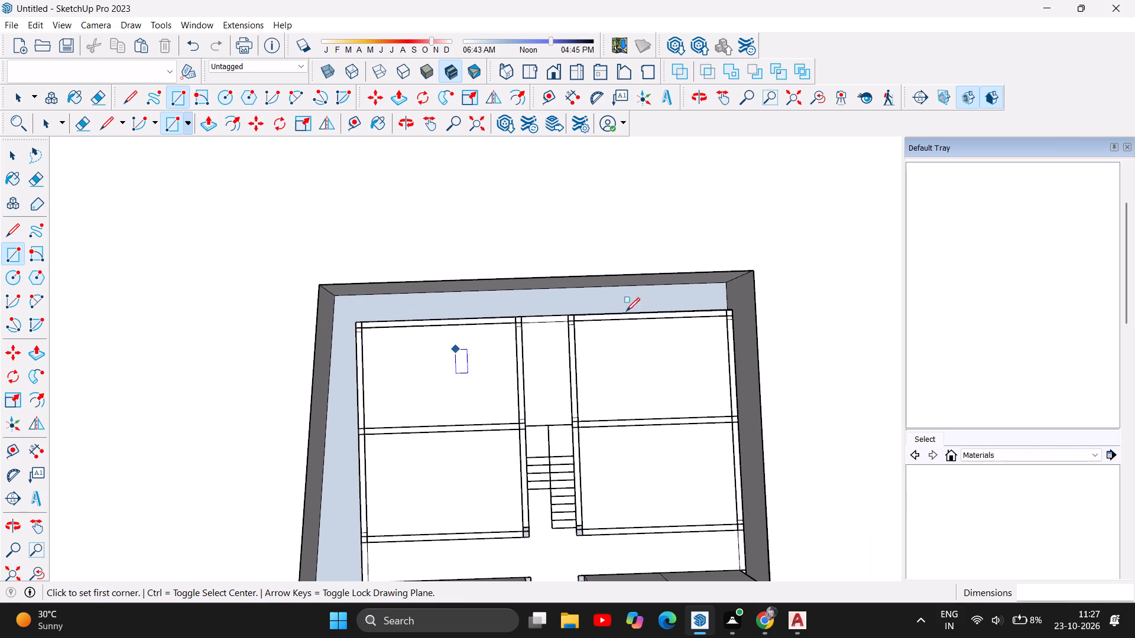
scroll(746, 295, up, 10)
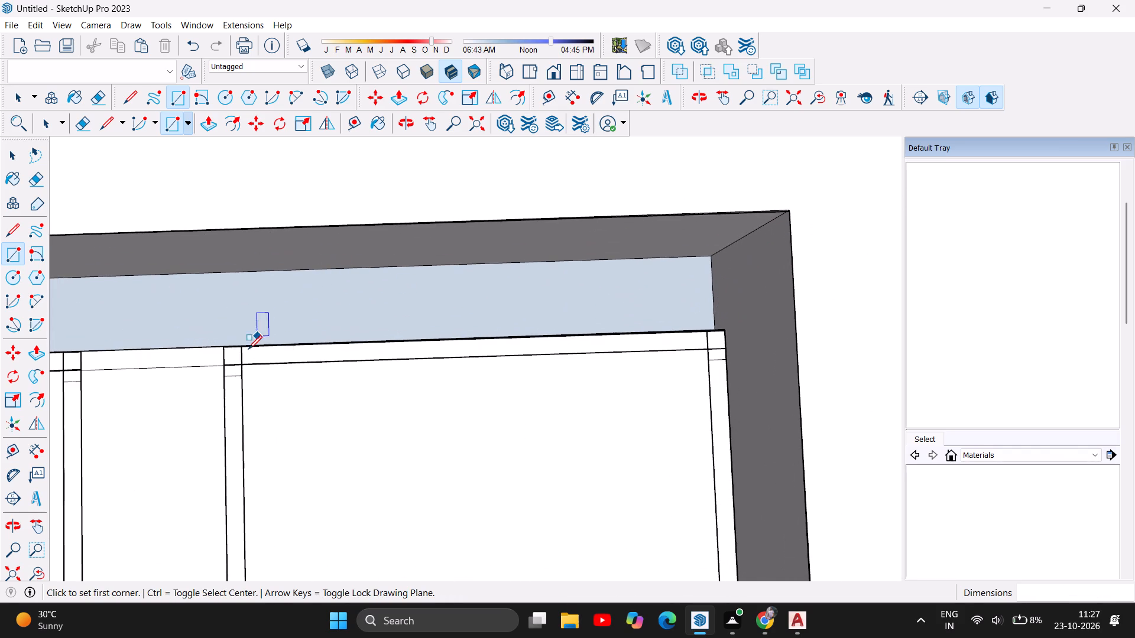
click(244, 347)
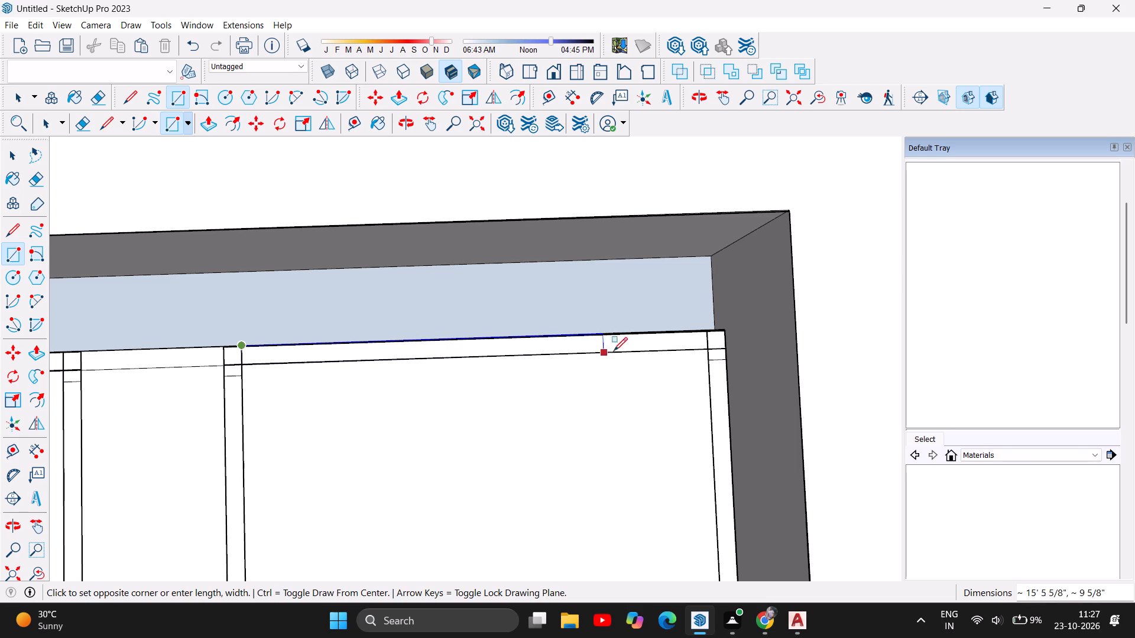
click(709, 348)
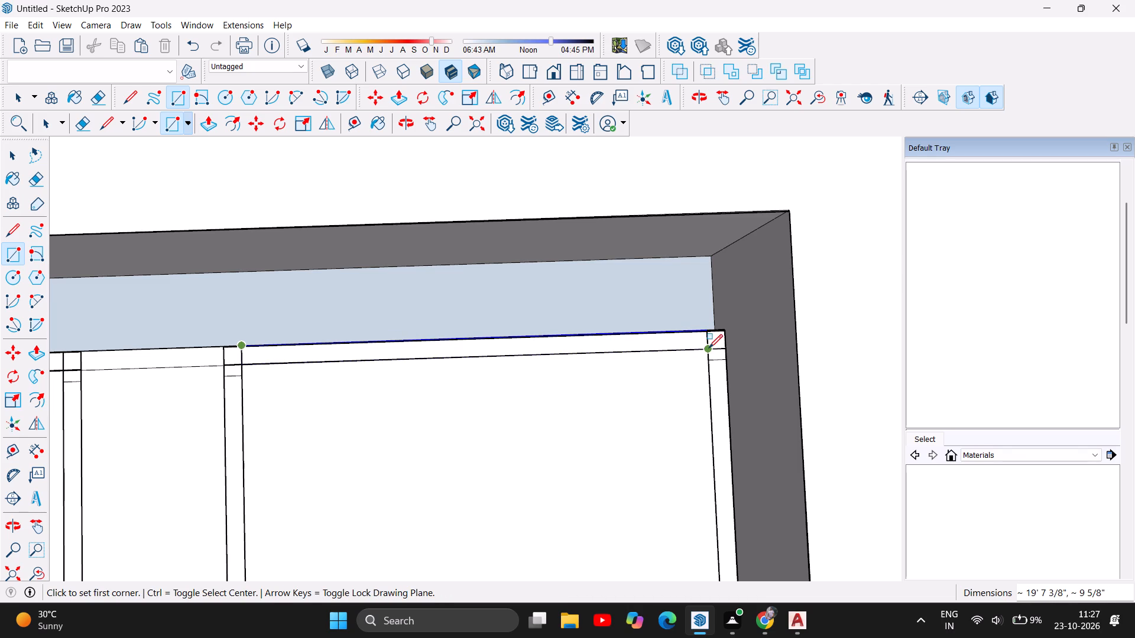
Draw a rectangle about 12' 5" by 9" on the right outer wall strip, from the rear corner column to the rear rooms' cross wall.
scroll(332, 302, down, 9)
scroll(501, 350, up, 2)
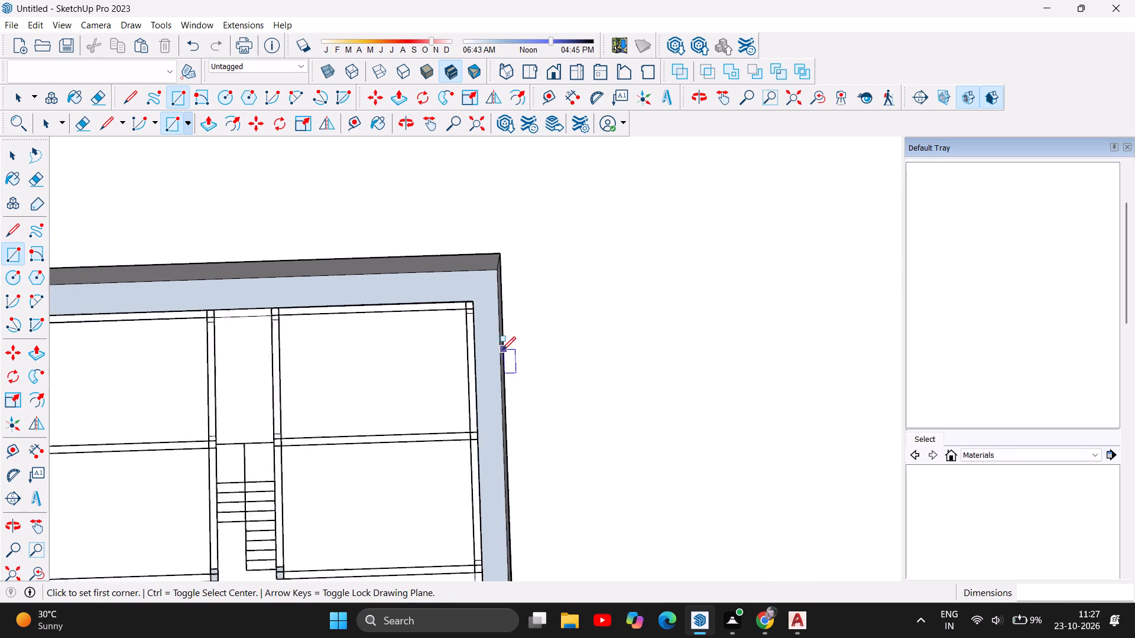
scroll(502, 350, up, 9)
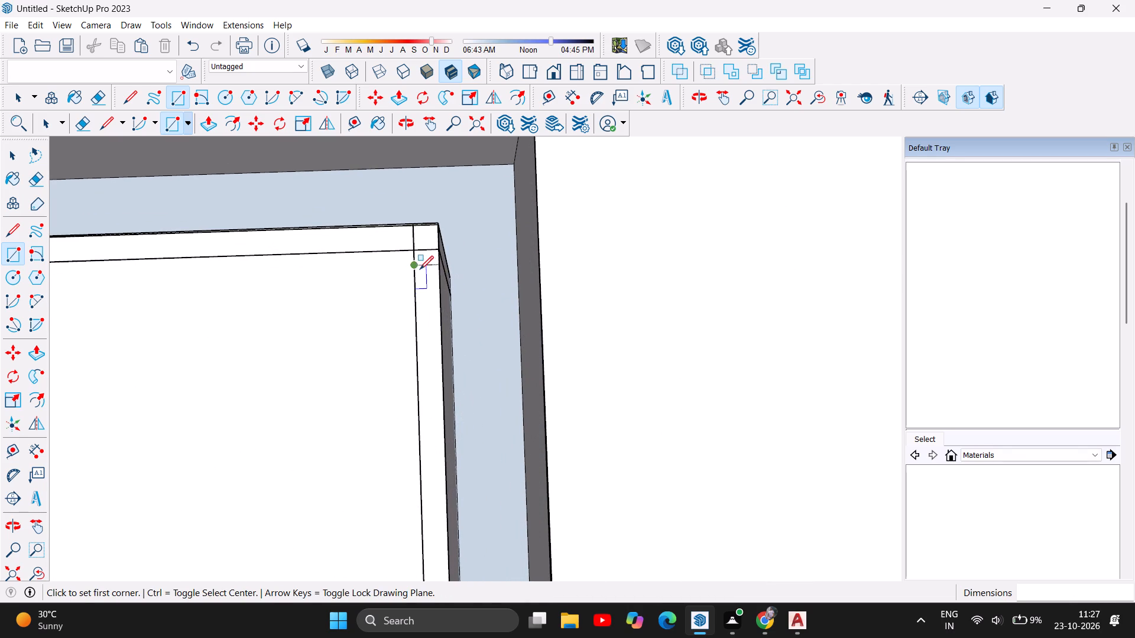
click(416, 267)
scroll(437, 300, down, 5)
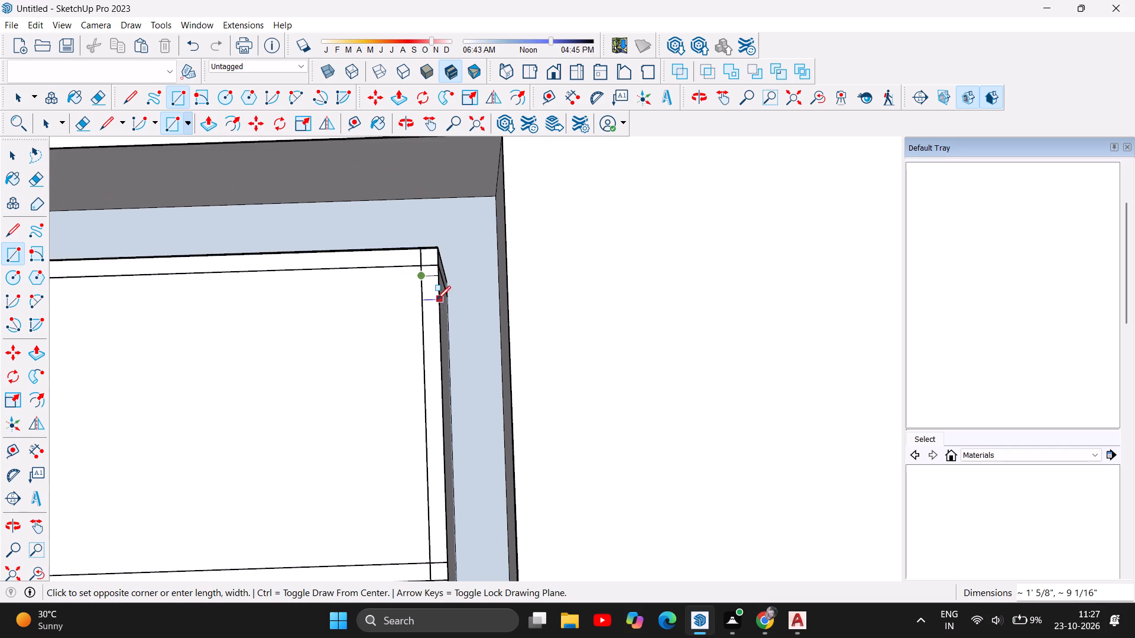
scroll(437, 300, down, 5)
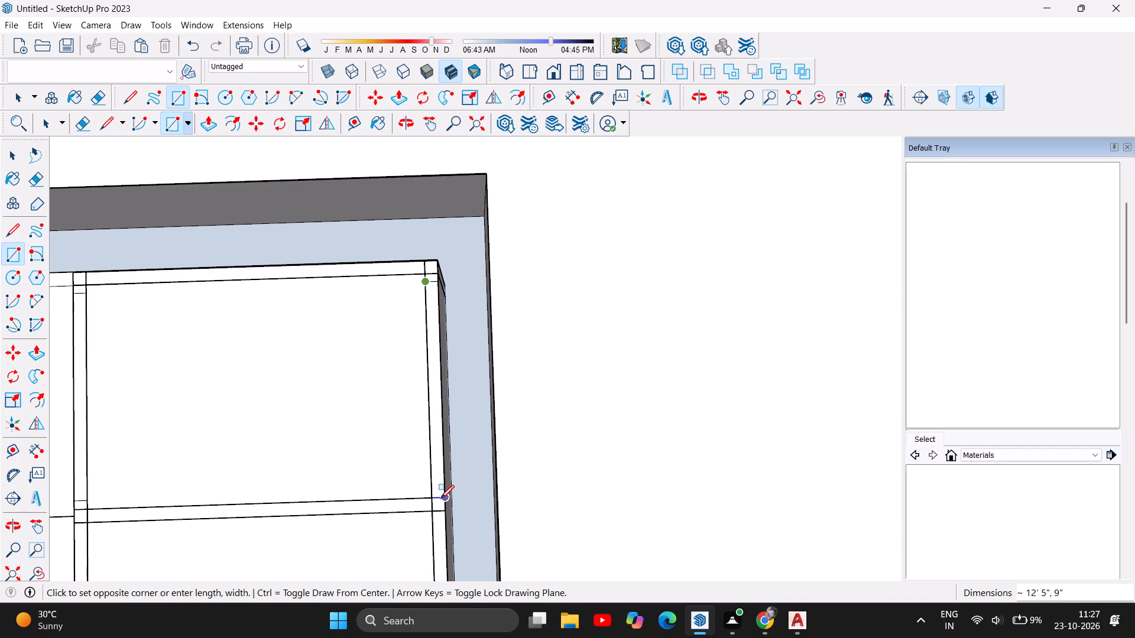
click(440, 499)
Draw a rectangle about 13' 1" by 9" on the right outer strip, from the rear rooms' cross wall toward the corridor, and pull it 11' upward.
scroll(567, 283, down, 10)
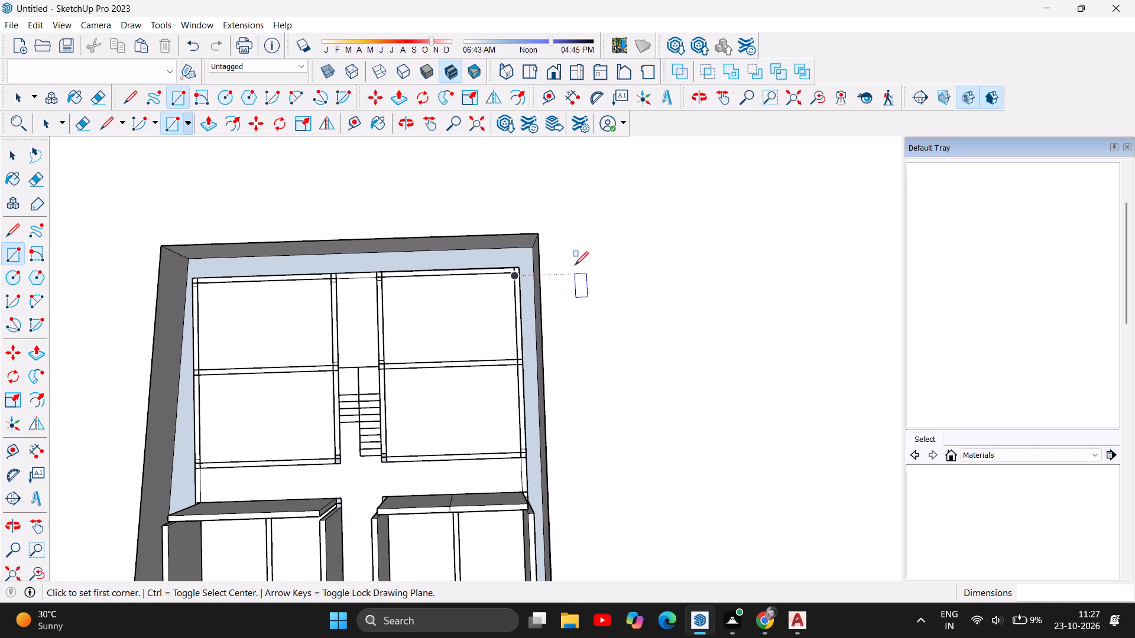
scroll(542, 489, up, 6)
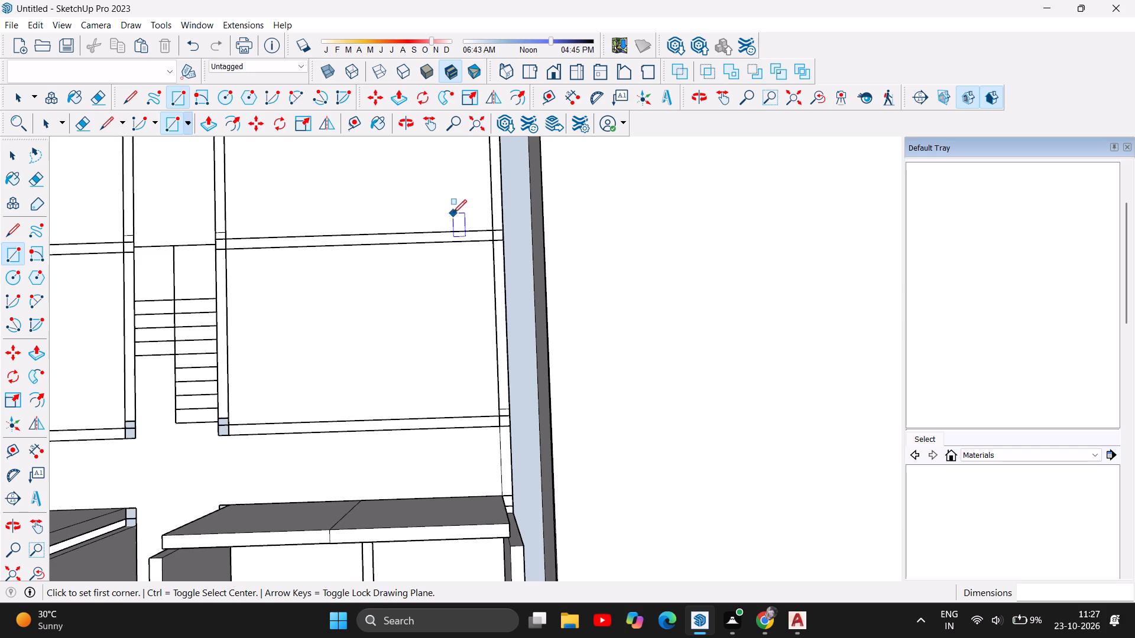
click(495, 230)
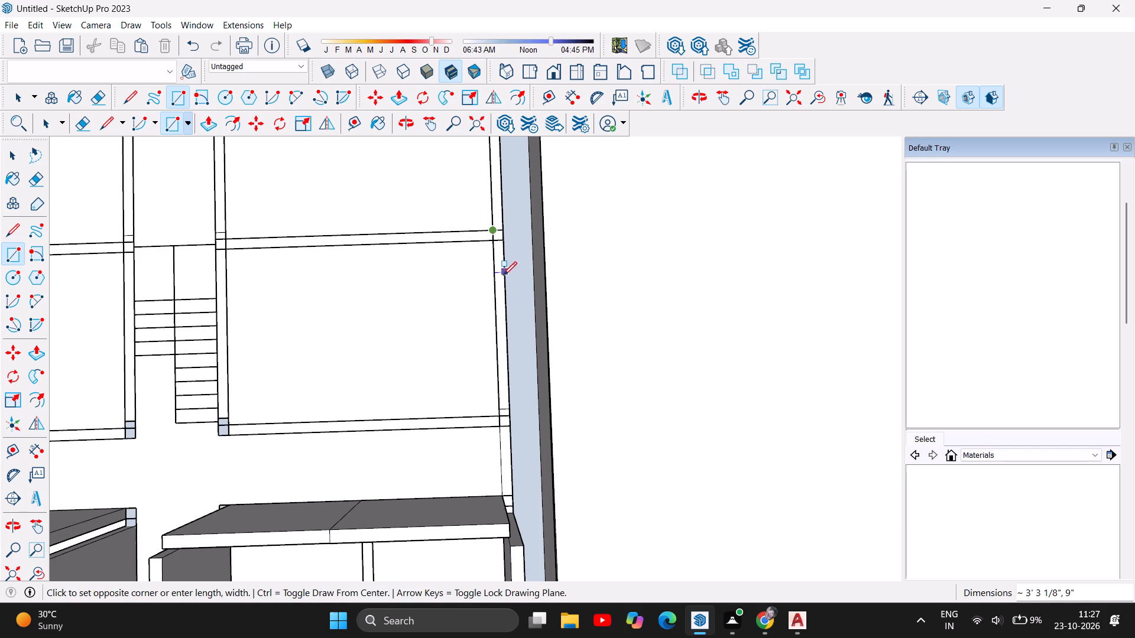
click(508, 412)
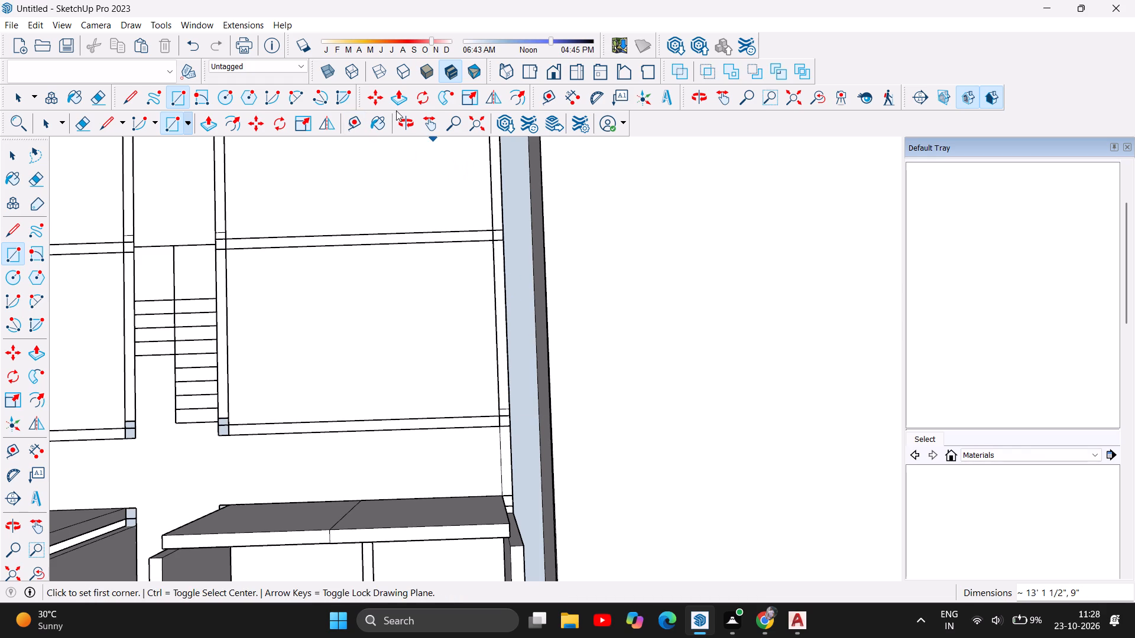
click(213, 121)
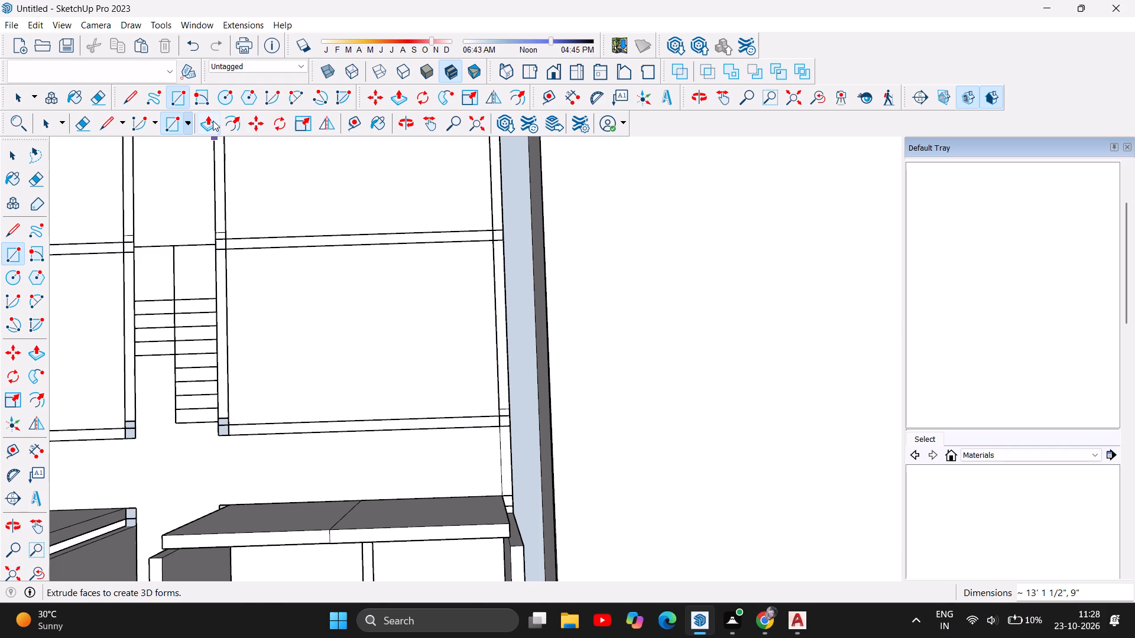
click(504, 315)
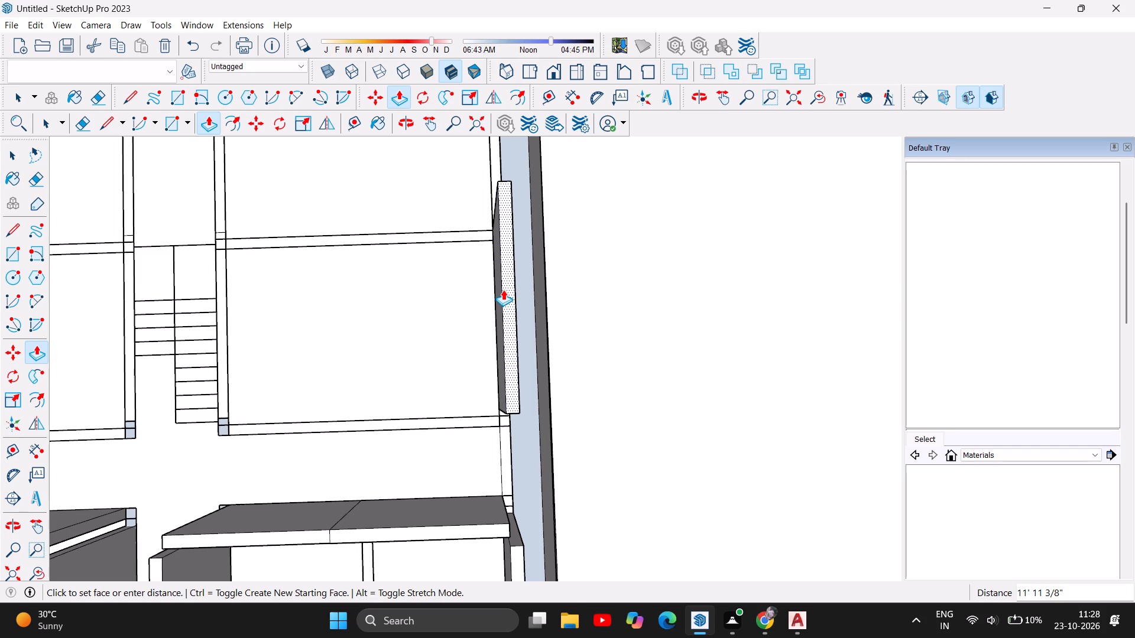
text(11)
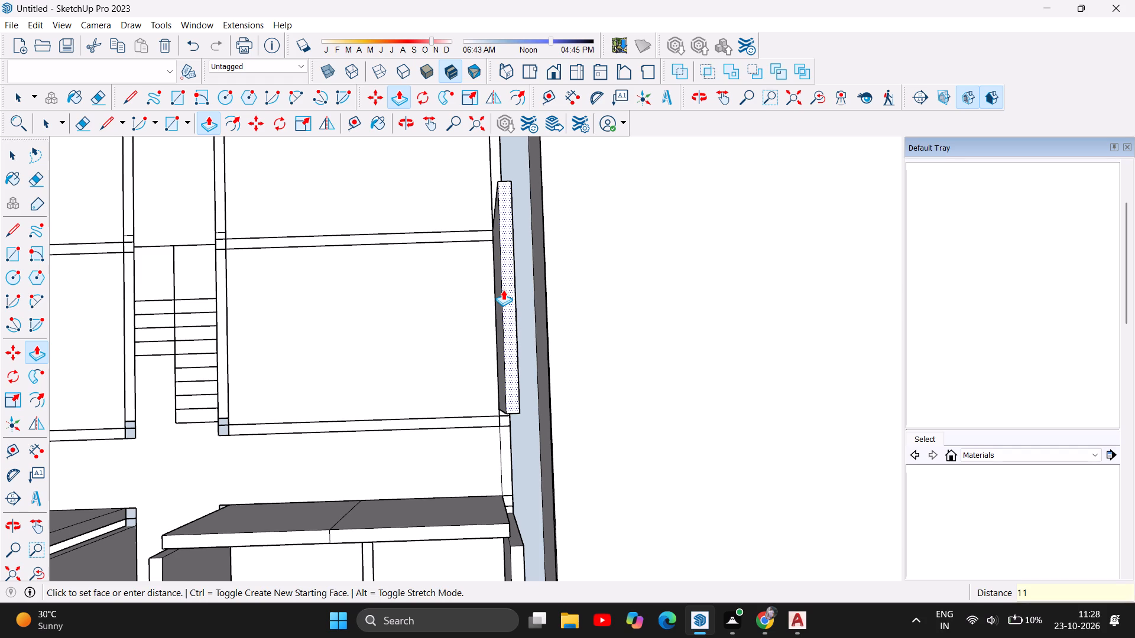
key(apostrophe)
key(Return)
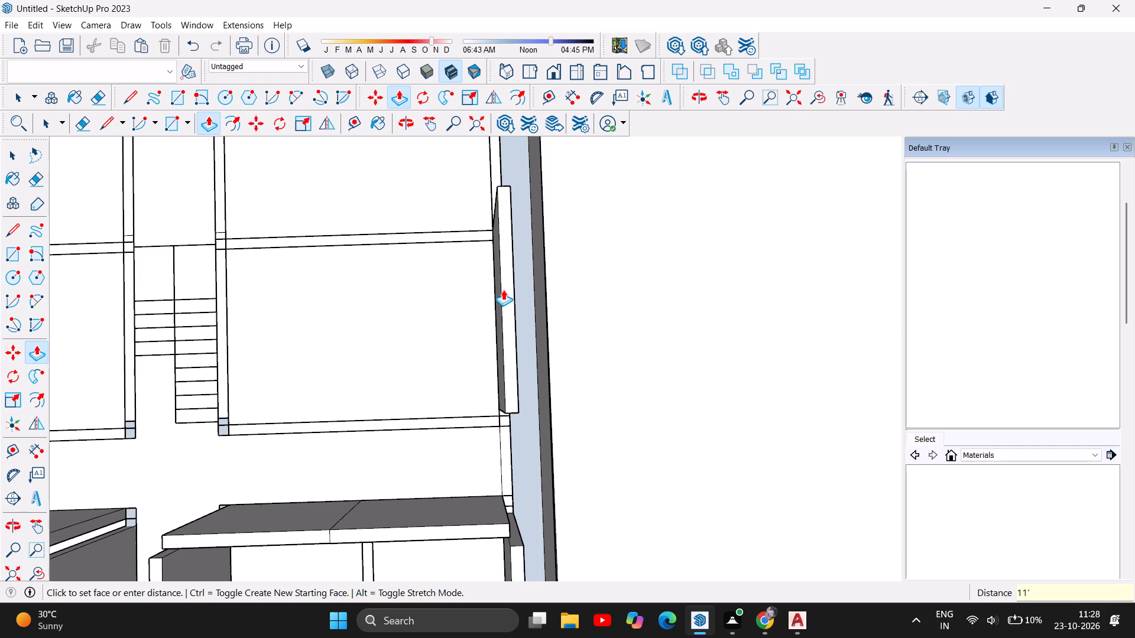
click(404, 122)
drag(419, 361, 418, 360)
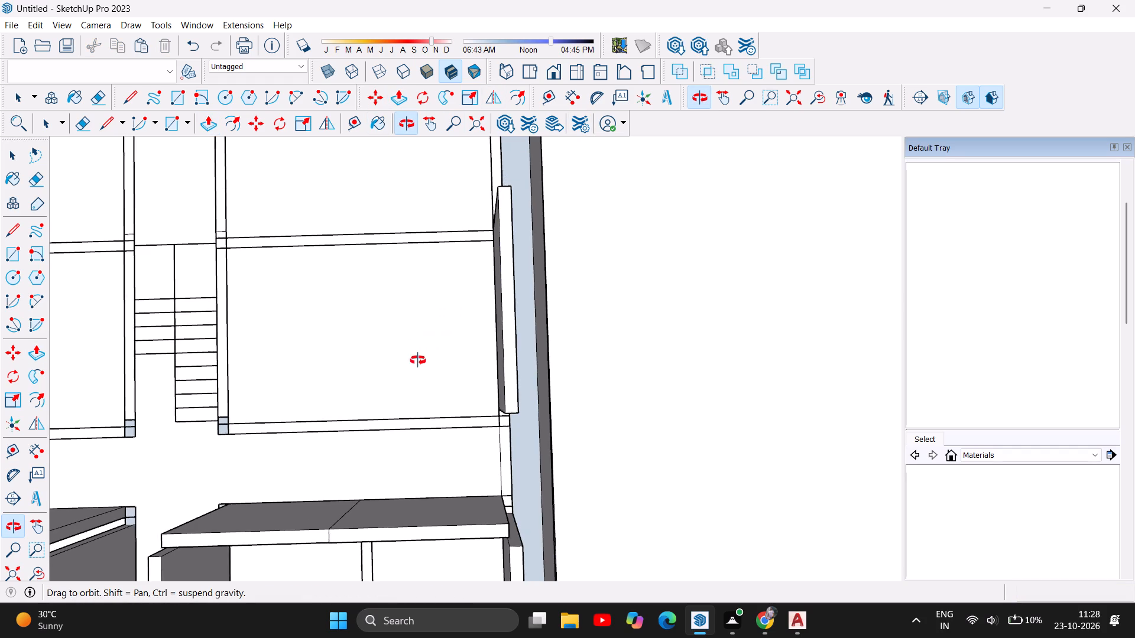
Push/Pull the right outer wall strip 11' upward between the rear corner column and the rear rooms' cross wall.
drag(418, 360, 502, 233)
drag(400, 356, 507, 333)
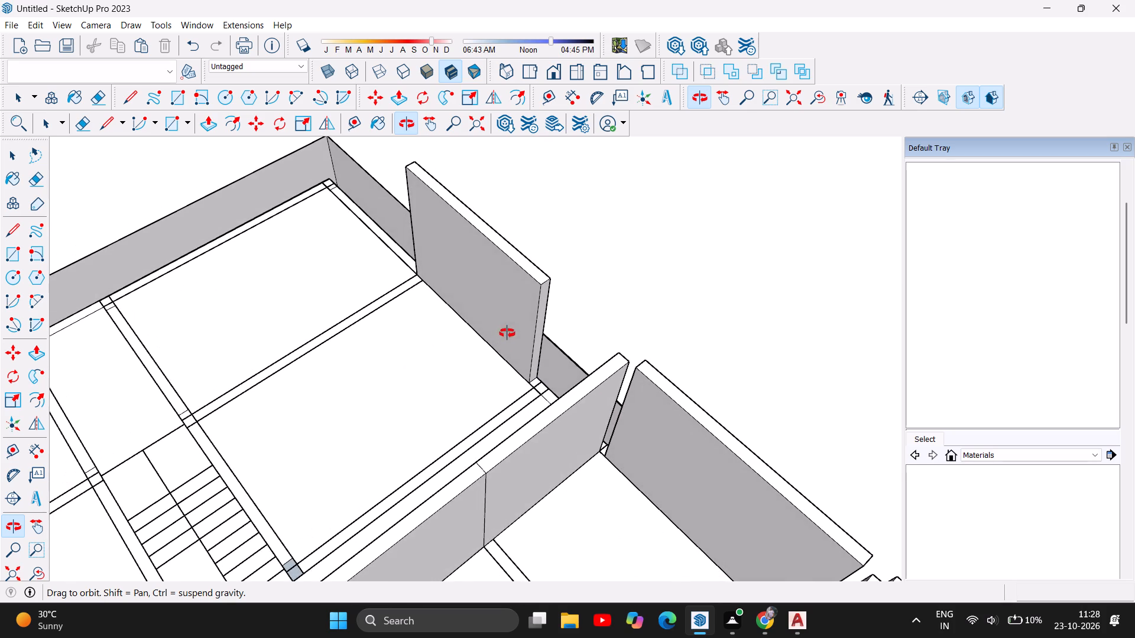
drag(496, 401, 605, 366)
drag(344, 390, 454, 373)
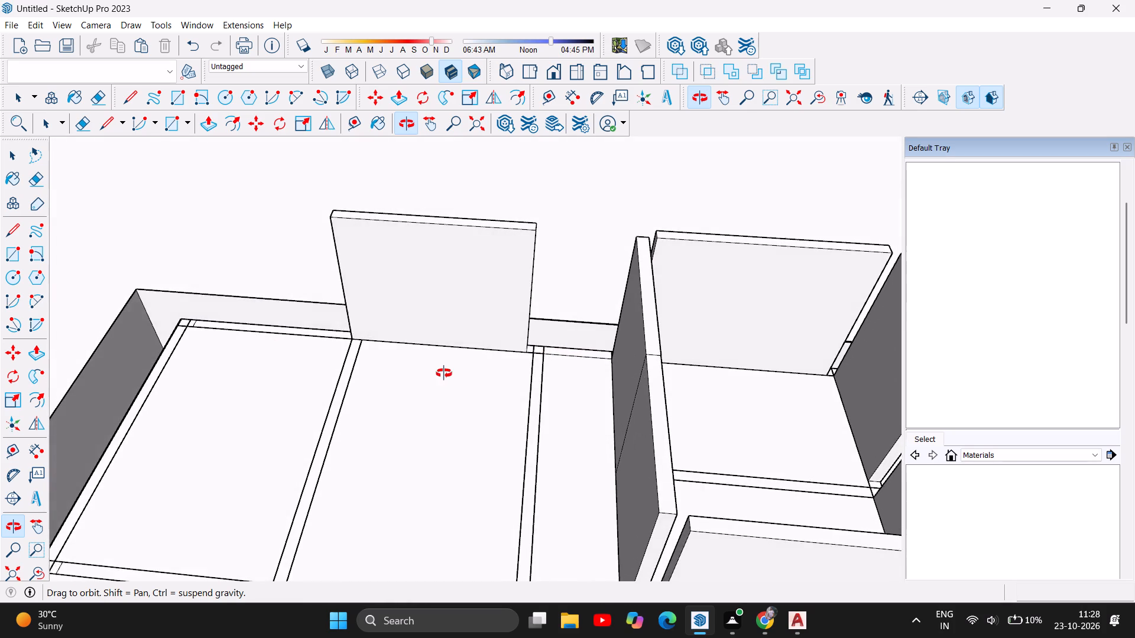
drag(234, 333, 354, 312)
scroll(270, 385, up, 2)
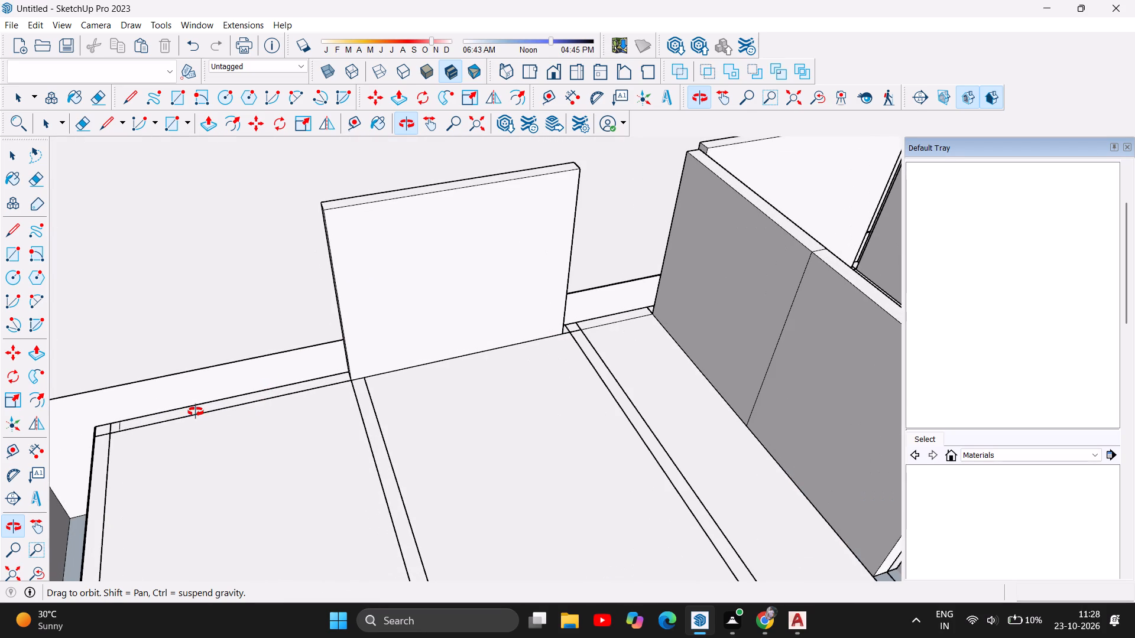
click(204, 128)
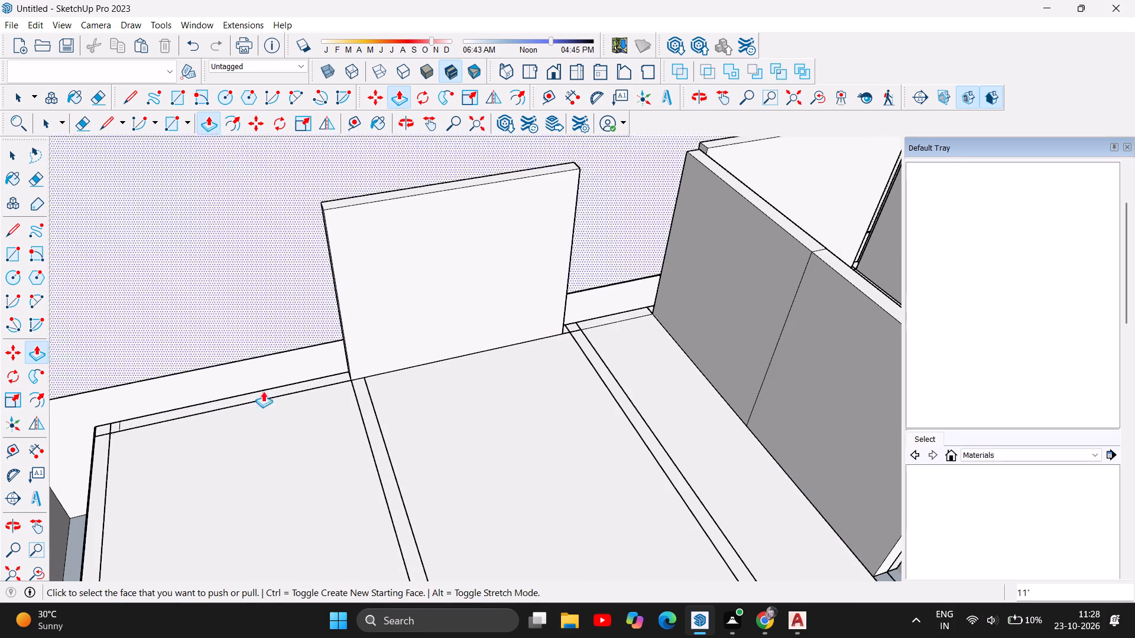
click(258, 392)
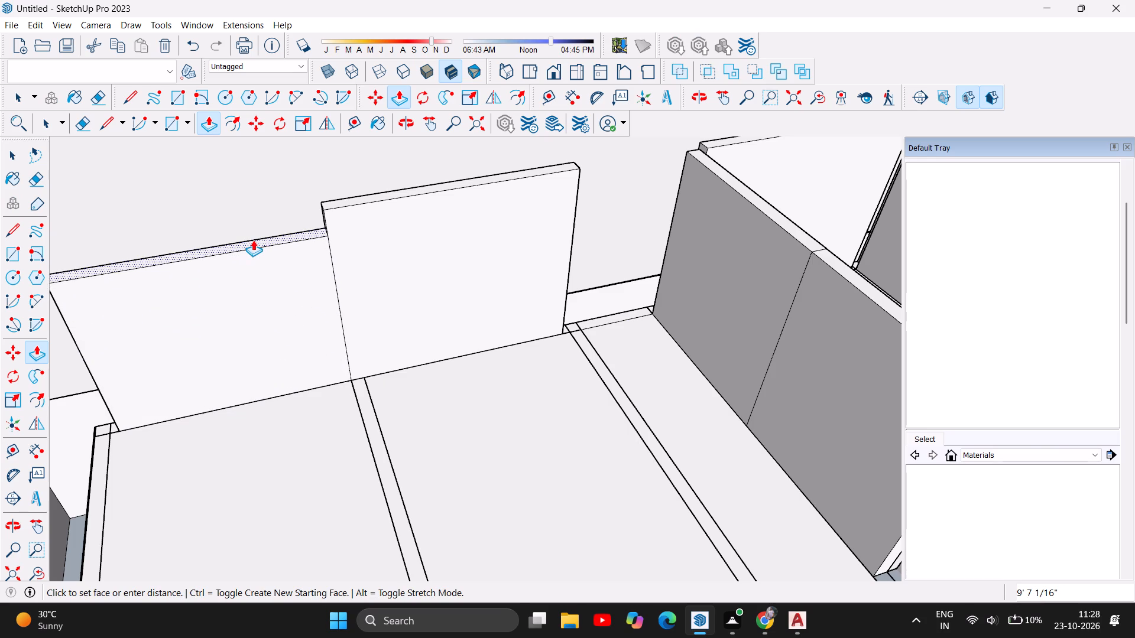
text(11')
key(Return)
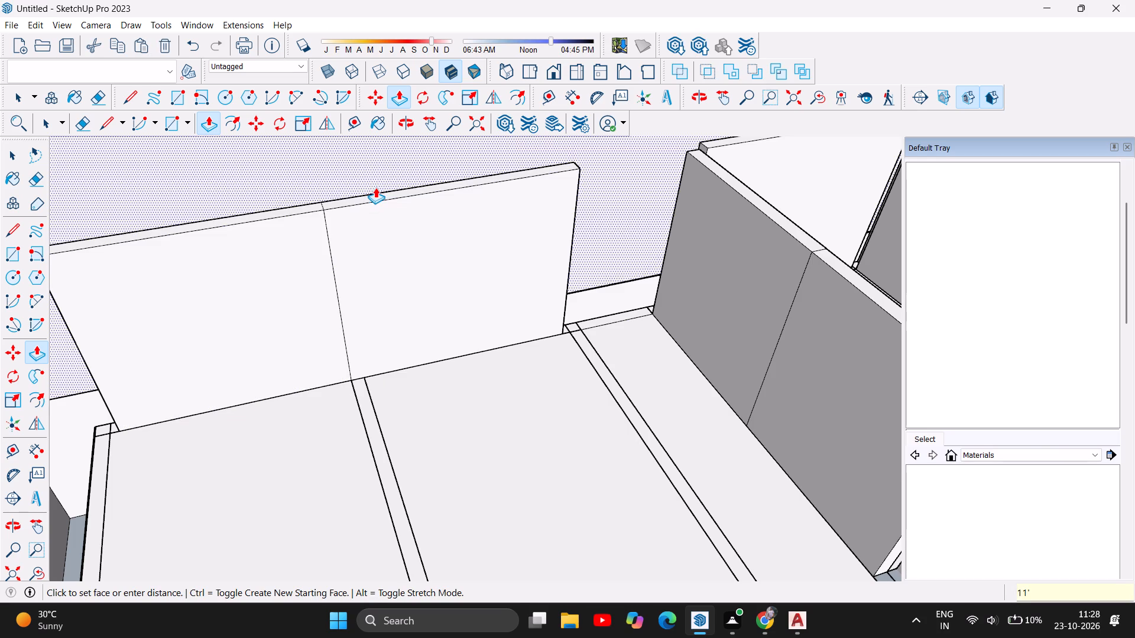
Push/Pull the rear wall strip on the right of the stair bay 11' upward.
scroll(393, 347, down, 5)
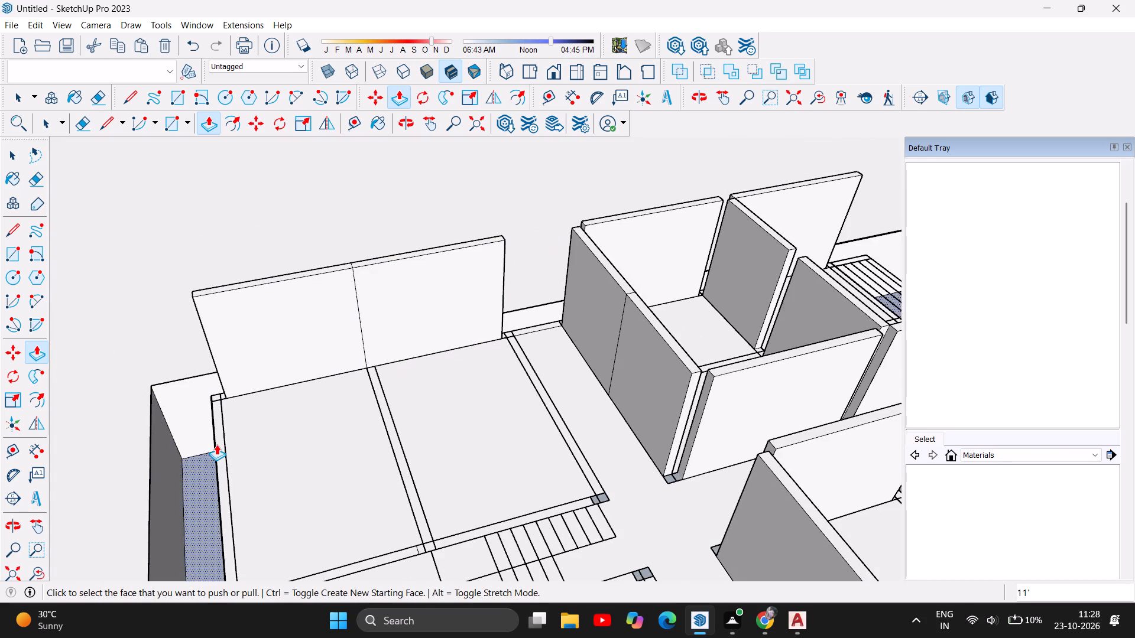
click(217, 443)
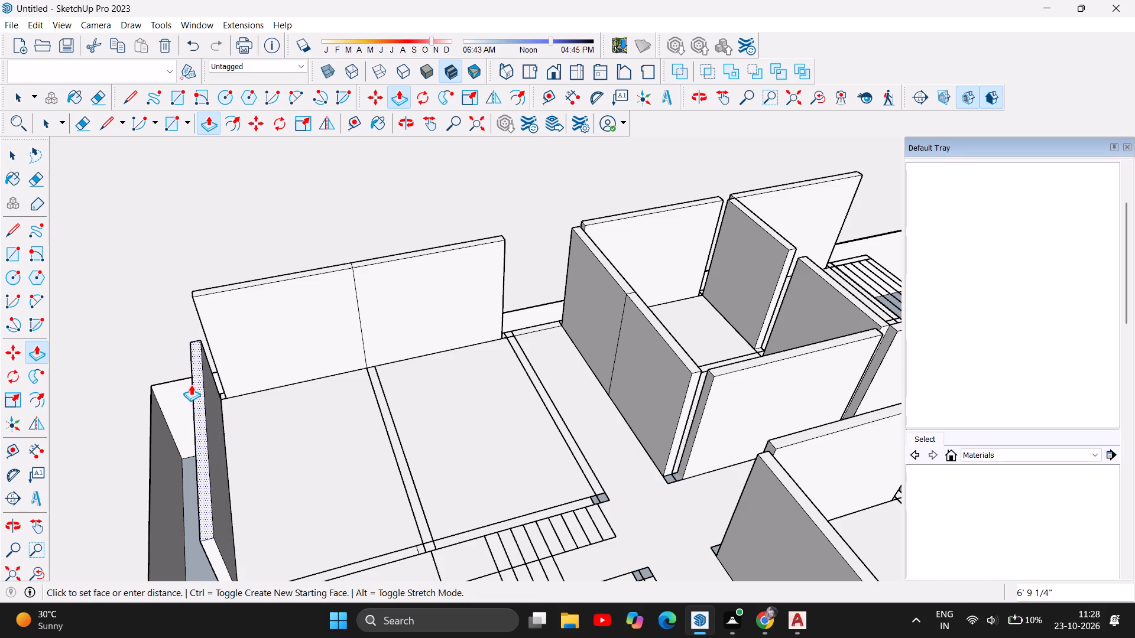
text(11')
key(Return)
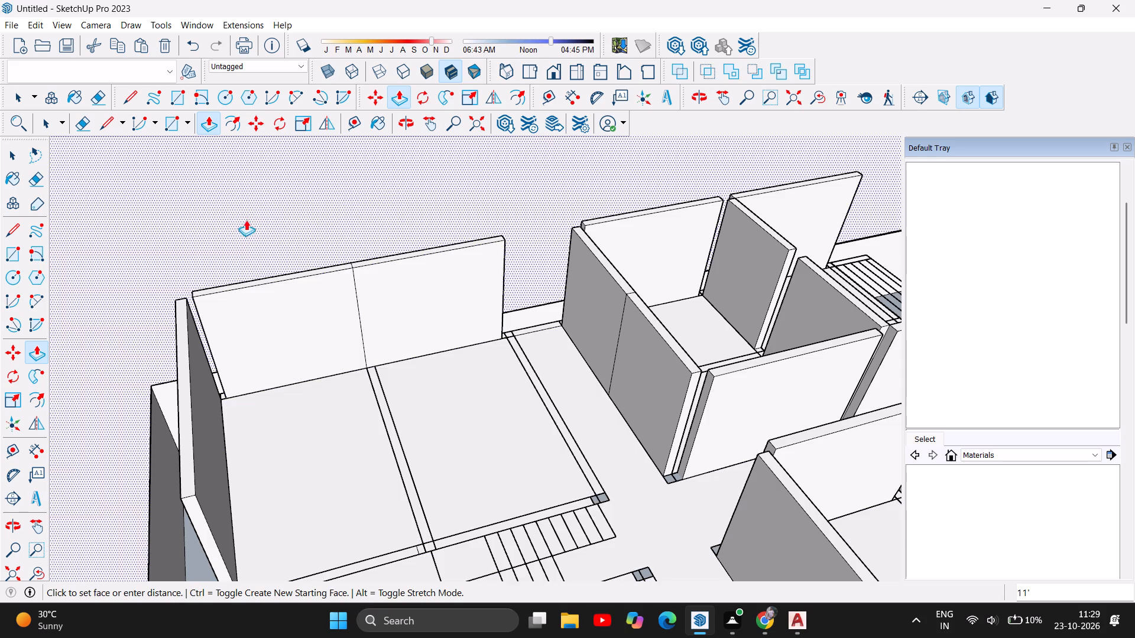
Push/Pull the left outer wall strip of the rear rooms 11' upward.
click(406, 125)
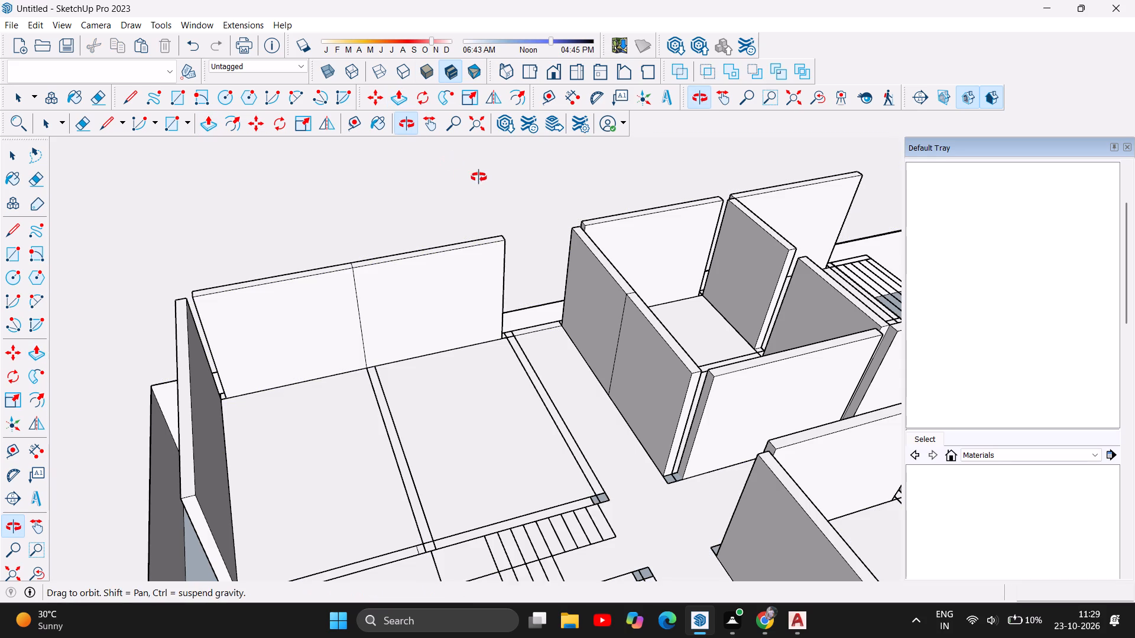
drag(479, 177, 115, 218)
scroll(231, 383, down, 6)
drag(553, 409, 456, 538)
scroll(275, 271, up, 2)
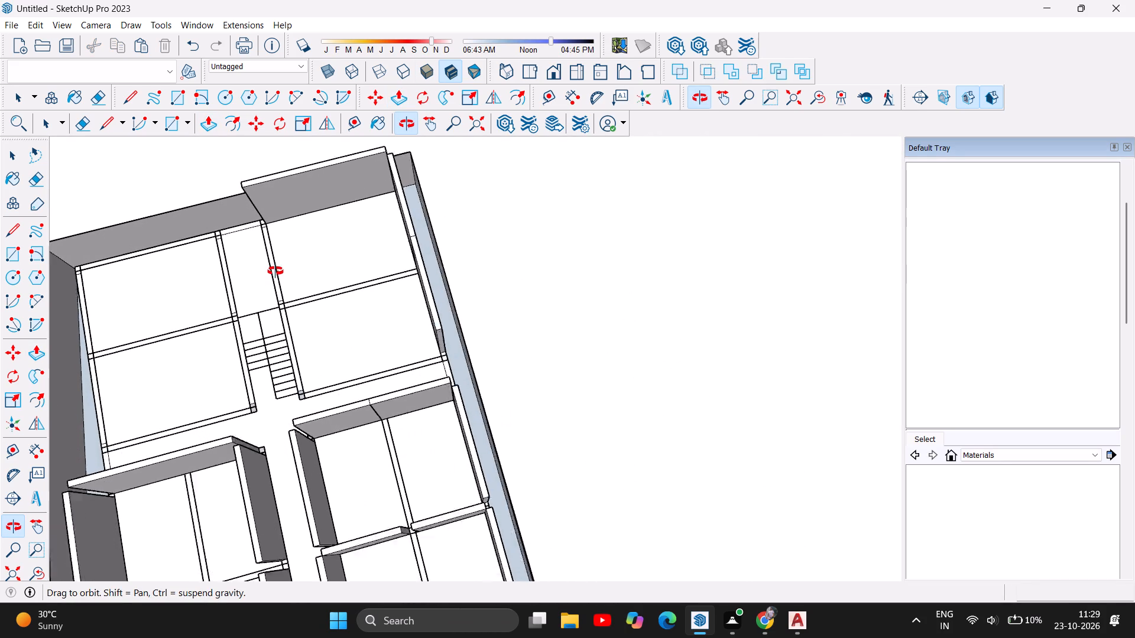
scroll(275, 271, up, 4)
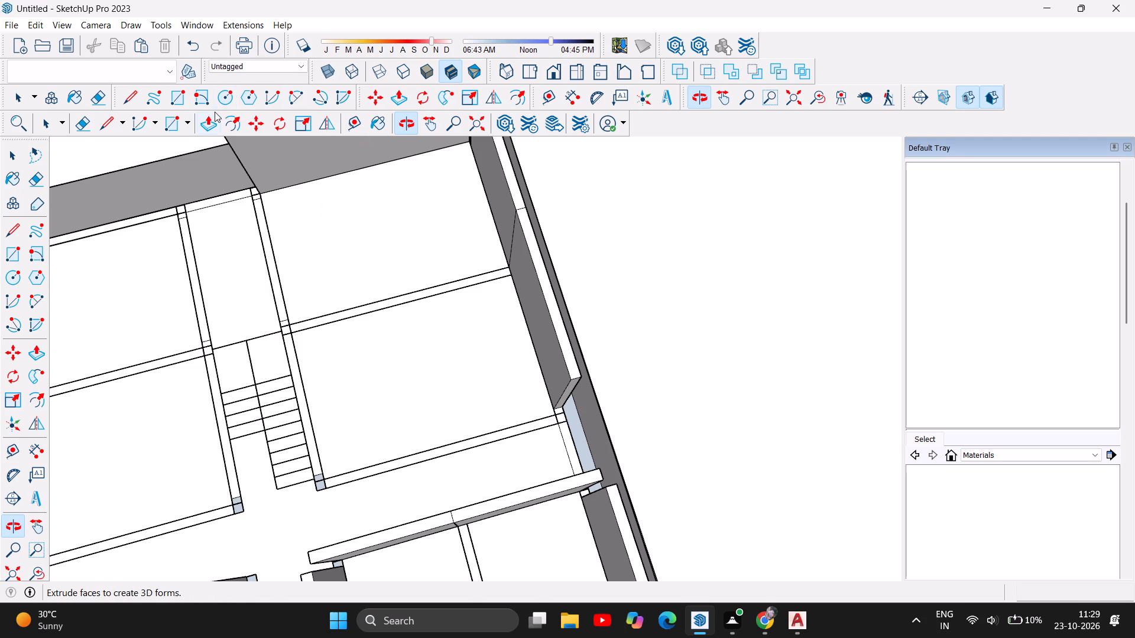
click(210, 118)
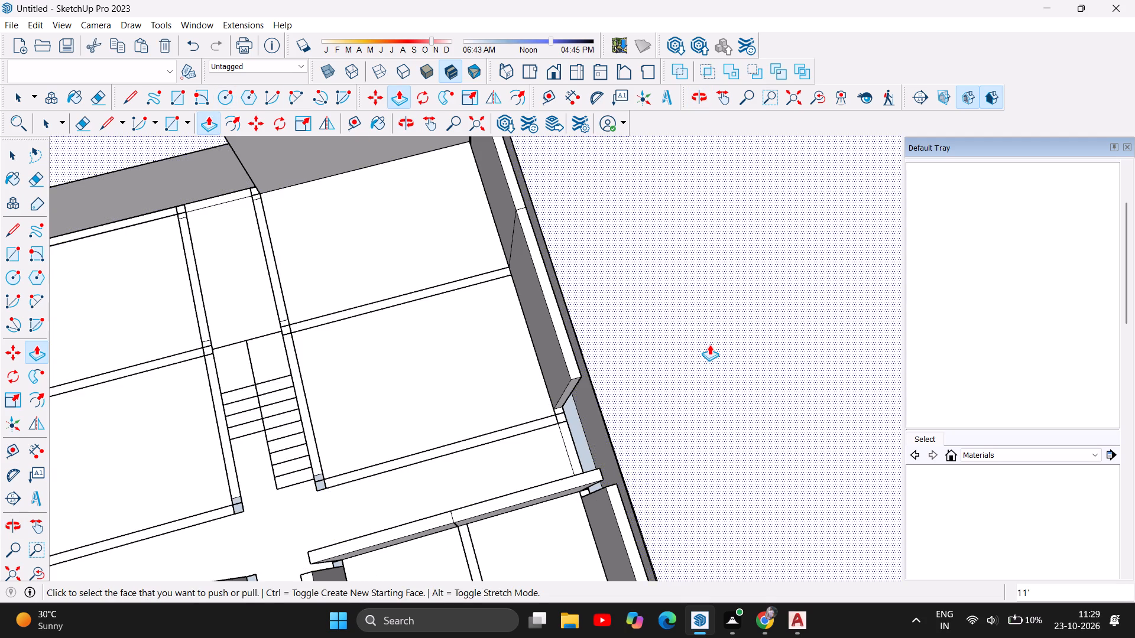
scroll(705, 345, down, 4)
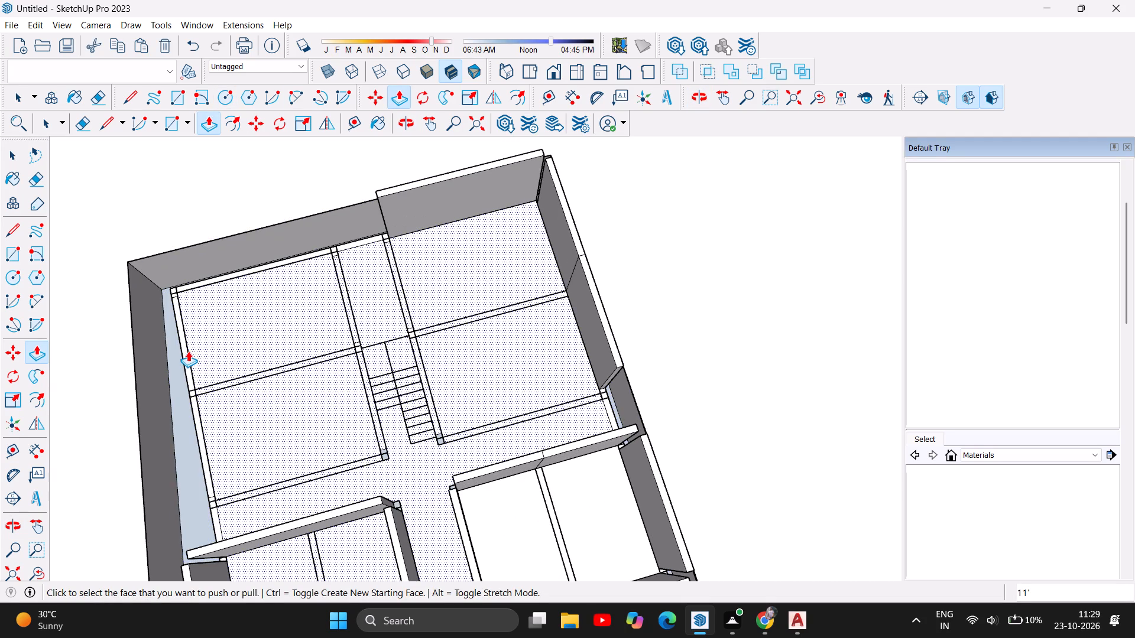
click(183, 347)
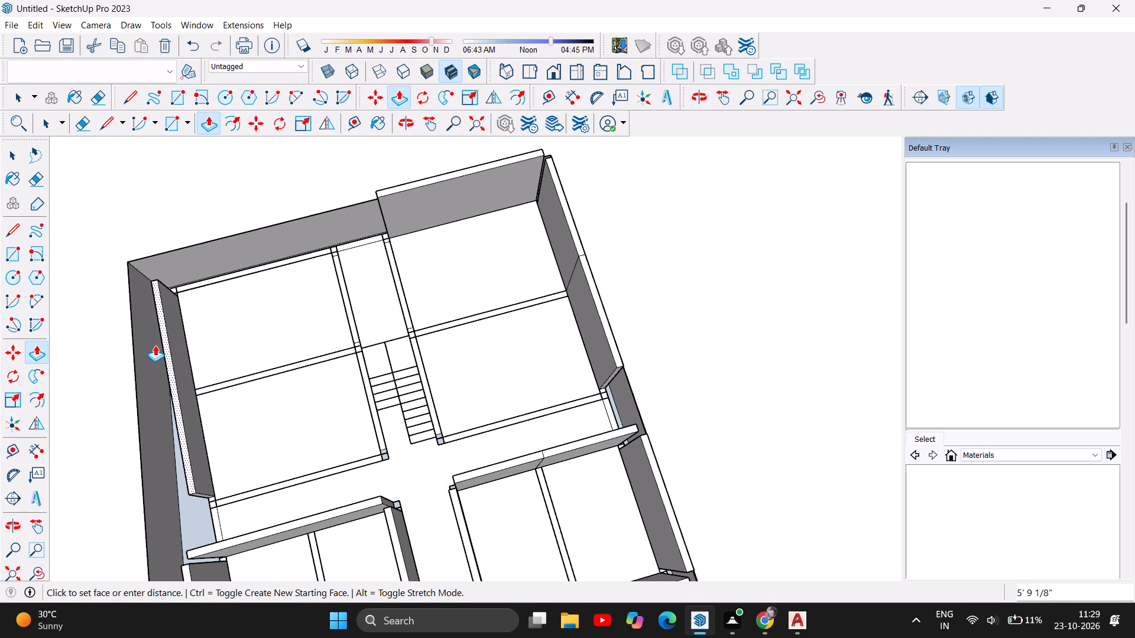
text(11')
key(Return)
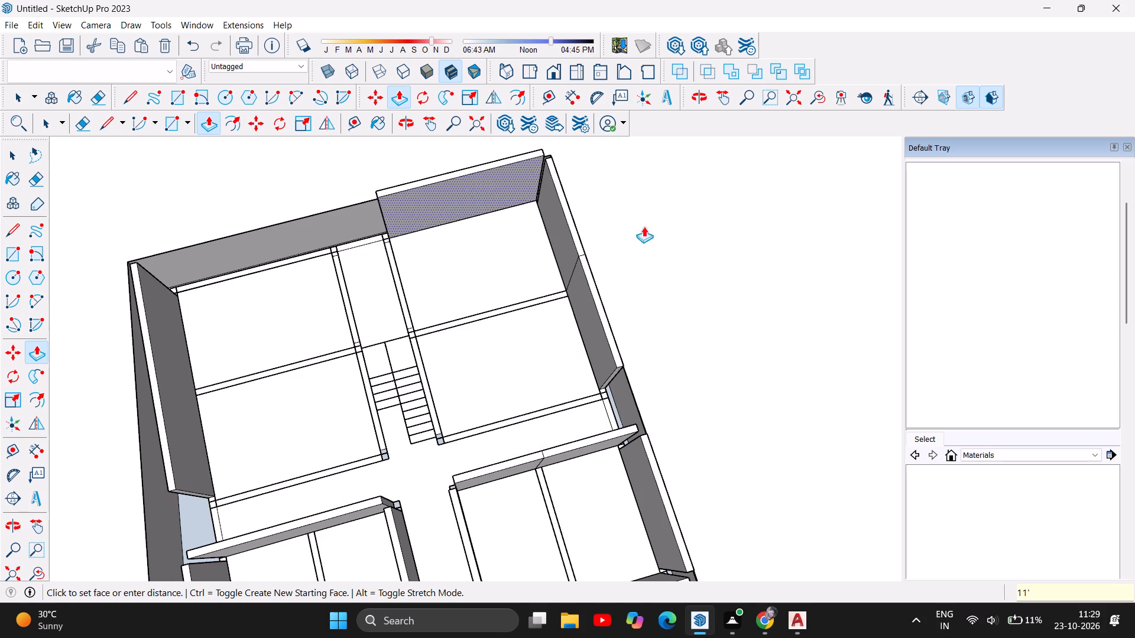
Push/Pull the rear wall strip on the left of the stair bay 11' upward.
scroll(813, 255, down, 5)
scroll(786, 204, down, 3)
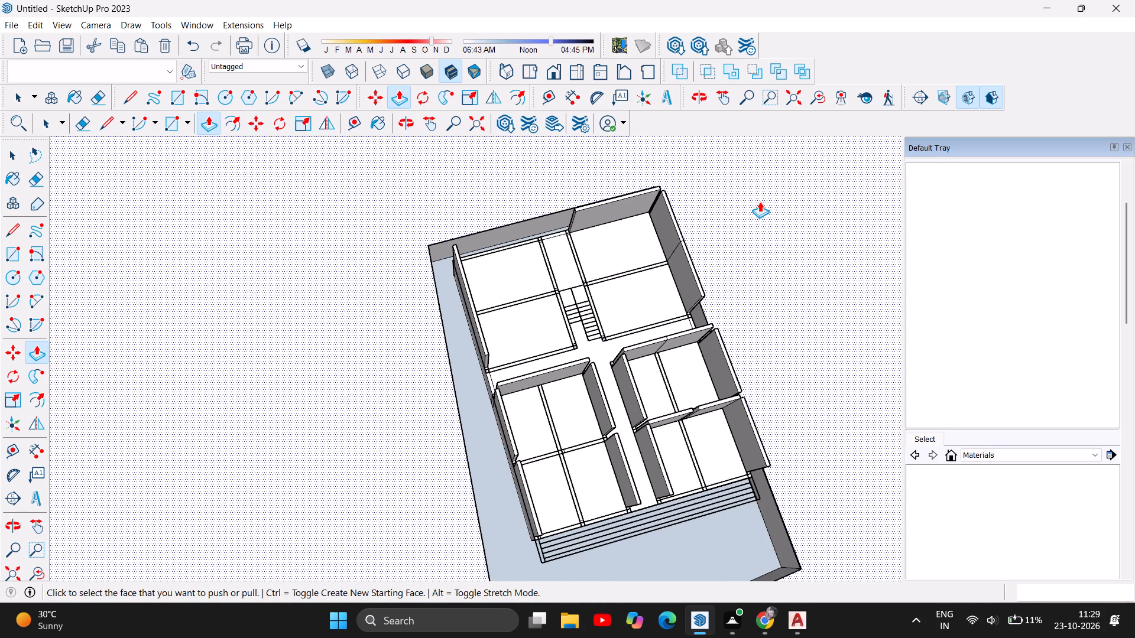
scroll(760, 201, up, 5)
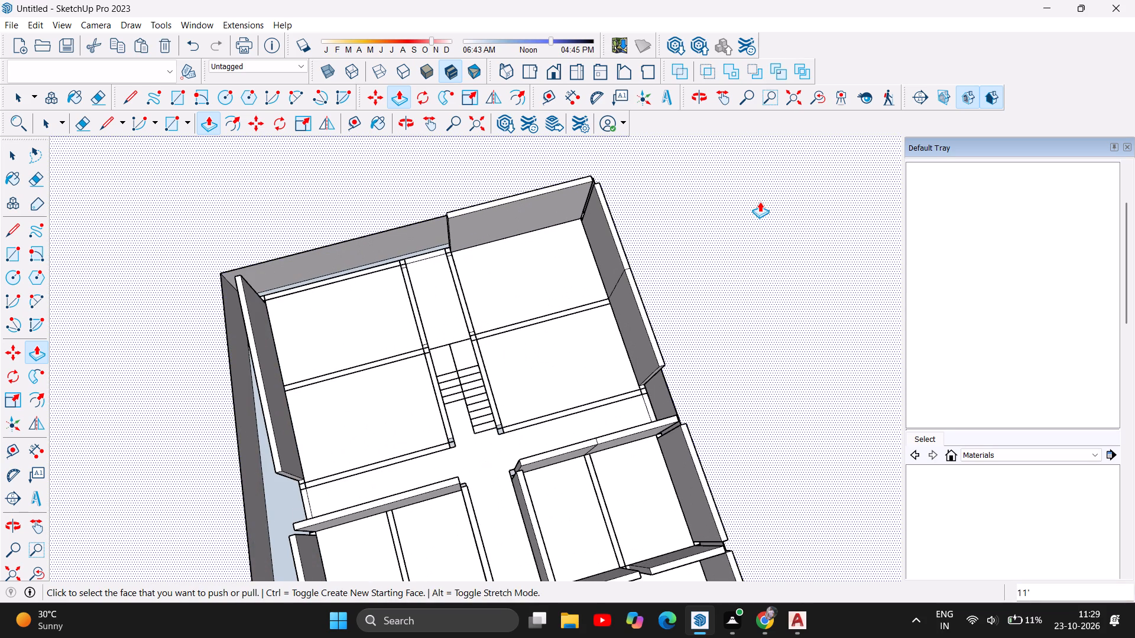
scroll(724, 197, down, 6)
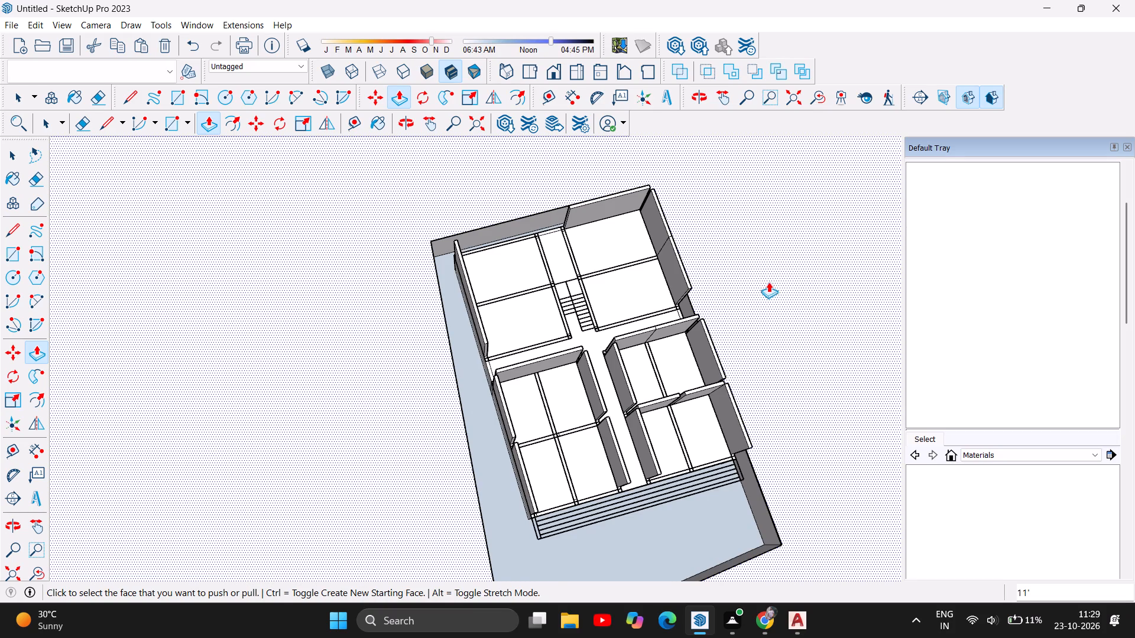
scroll(779, 287, up, 6)
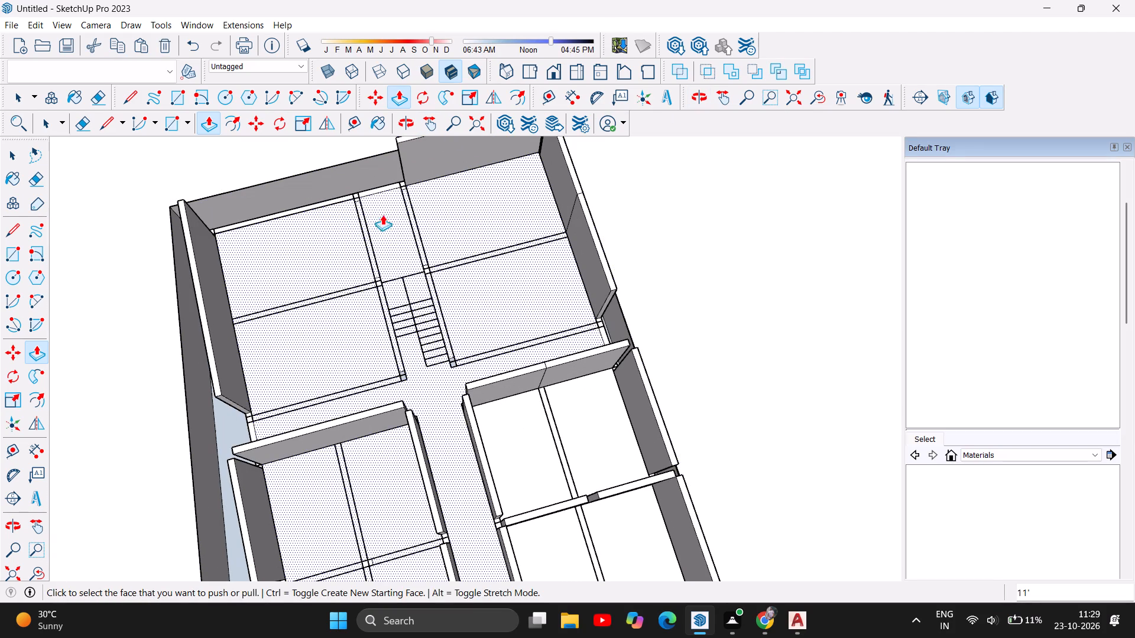
scroll(714, 263, up, 1)
scroll(215, 130, up, 1)
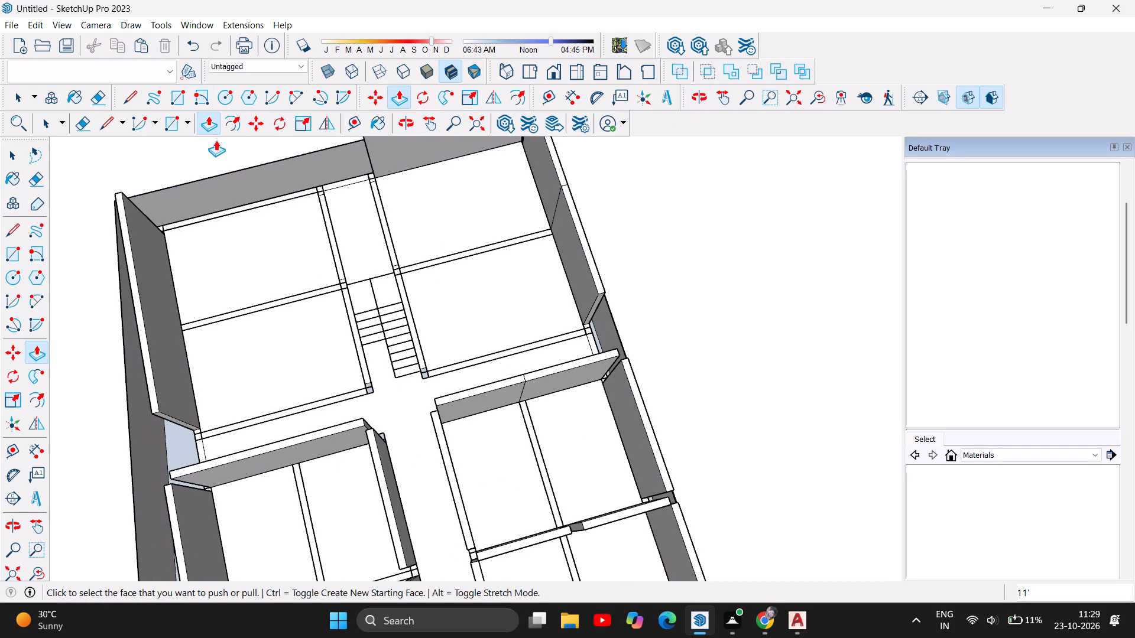
scroll(206, 209, up, 6)
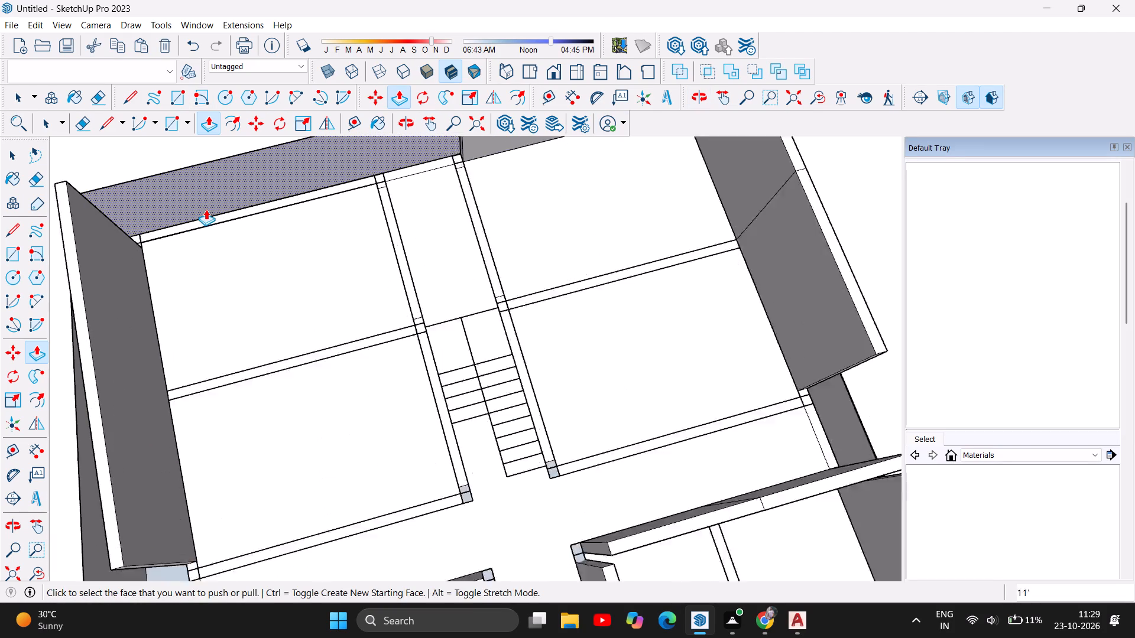
click(221, 219)
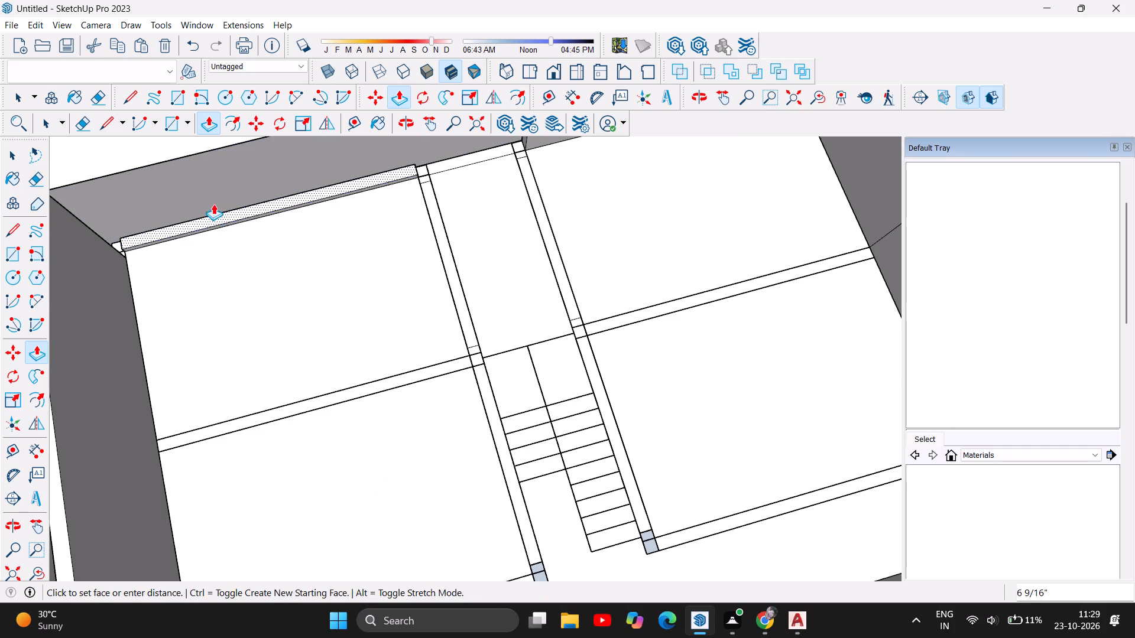
text(11')
key(Return)
Examine the raised walls of the whole building from above and from all sides.
scroll(248, 234, down, 3)
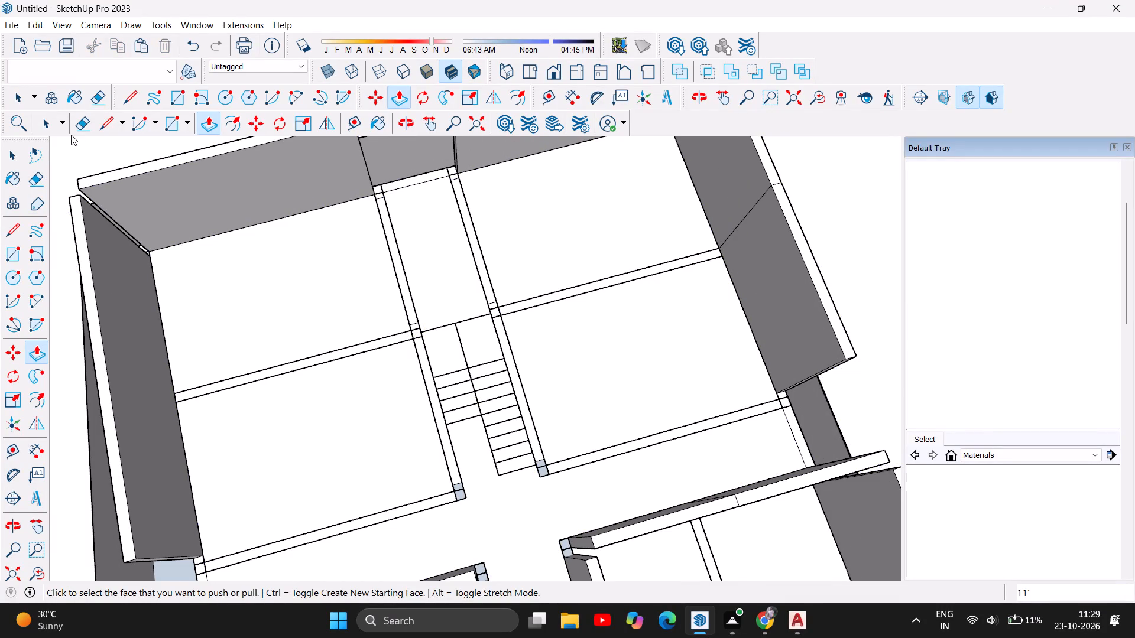
scroll(184, 356, down, 6)
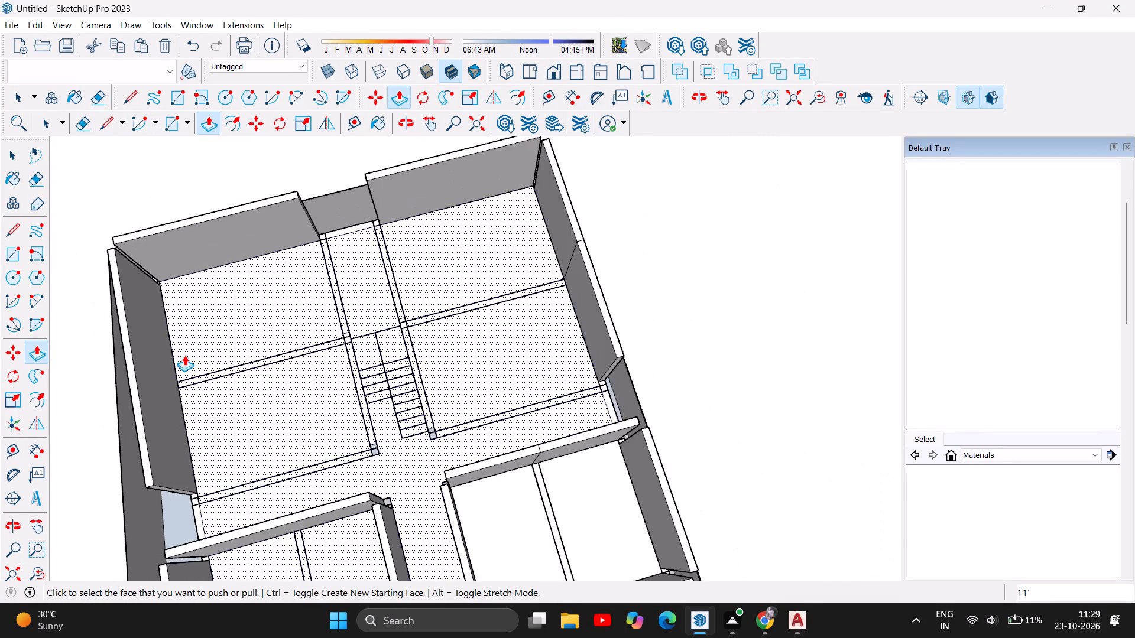
scroll(621, 244, down, 3)
scroll(350, 394, up, 3)
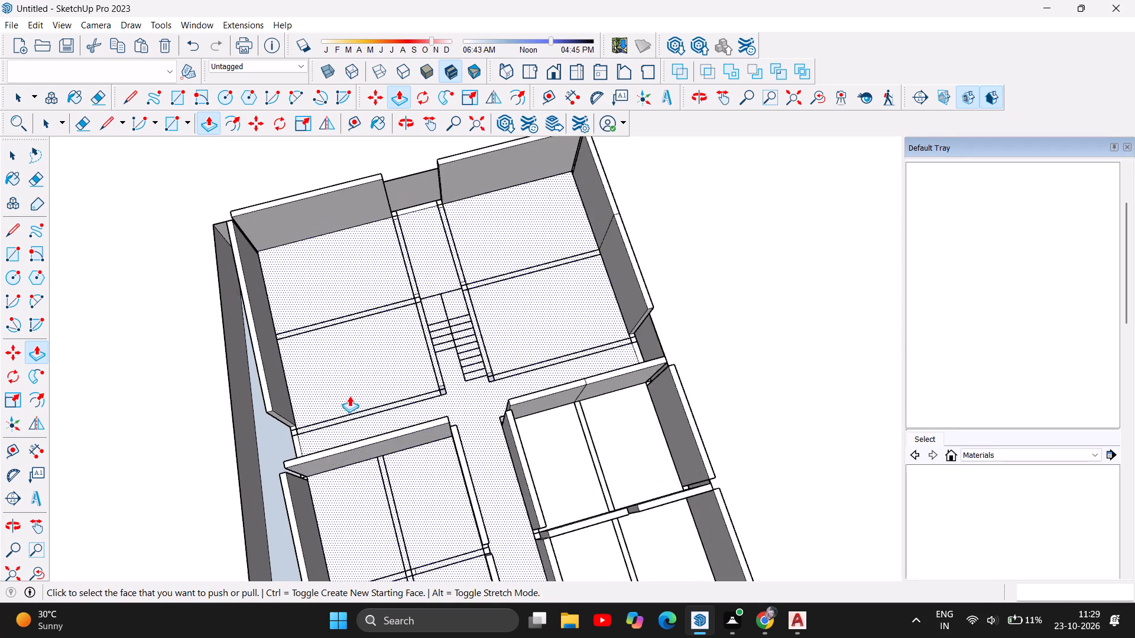
scroll(349, 396, up, 4)
scroll(524, 351, down, 11)
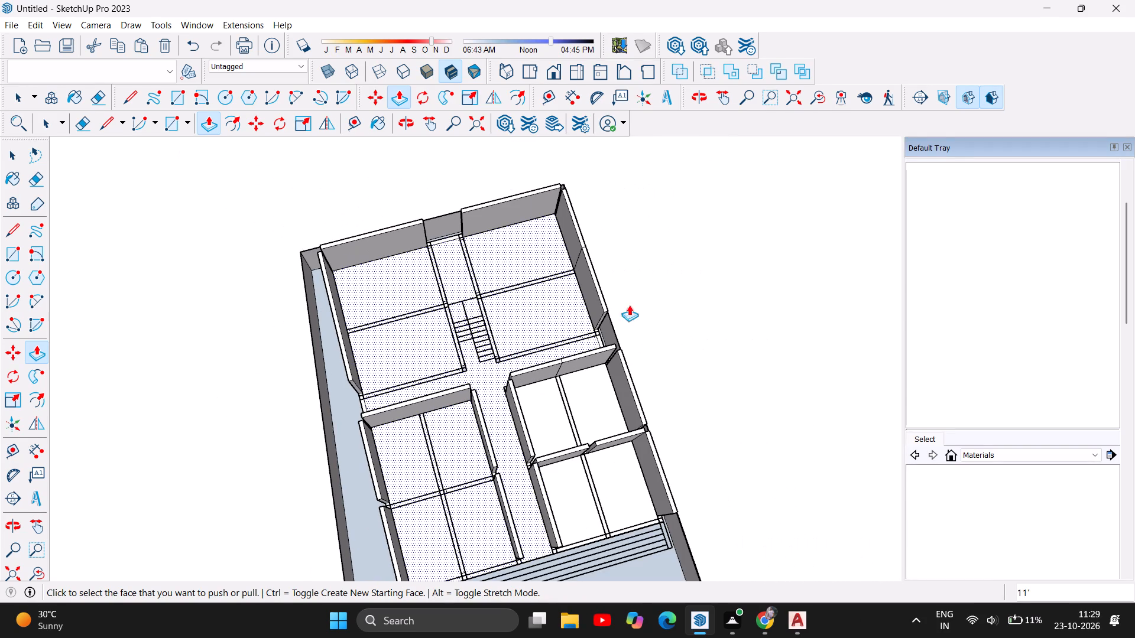
scroll(692, 236, down, 5)
scroll(518, 169, down, 5)
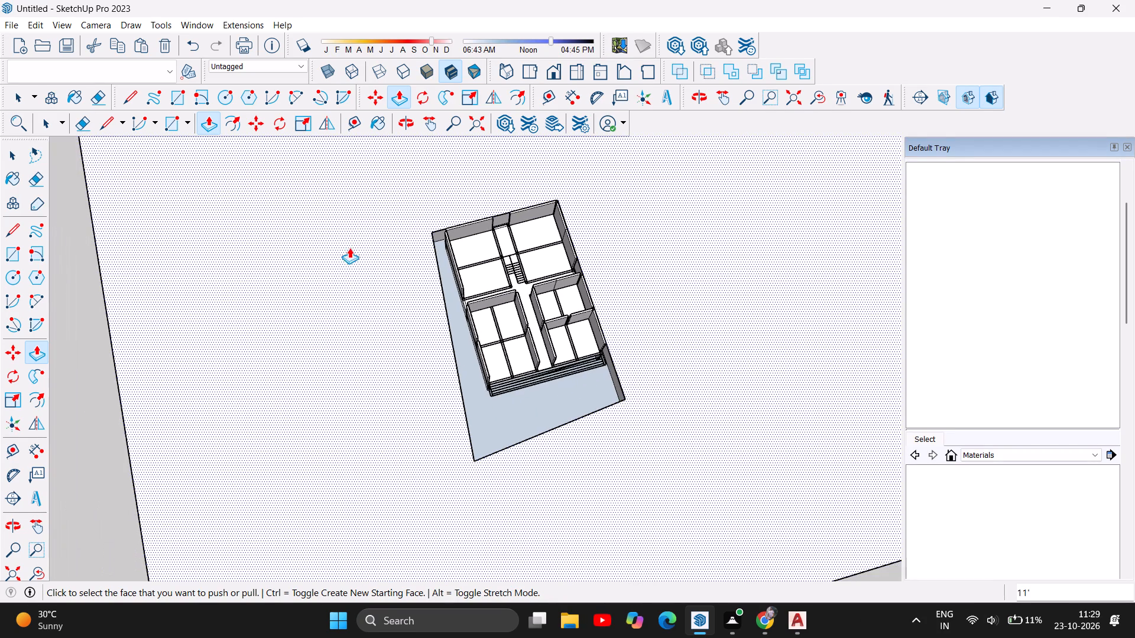
scroll(725, 392, up, 5)
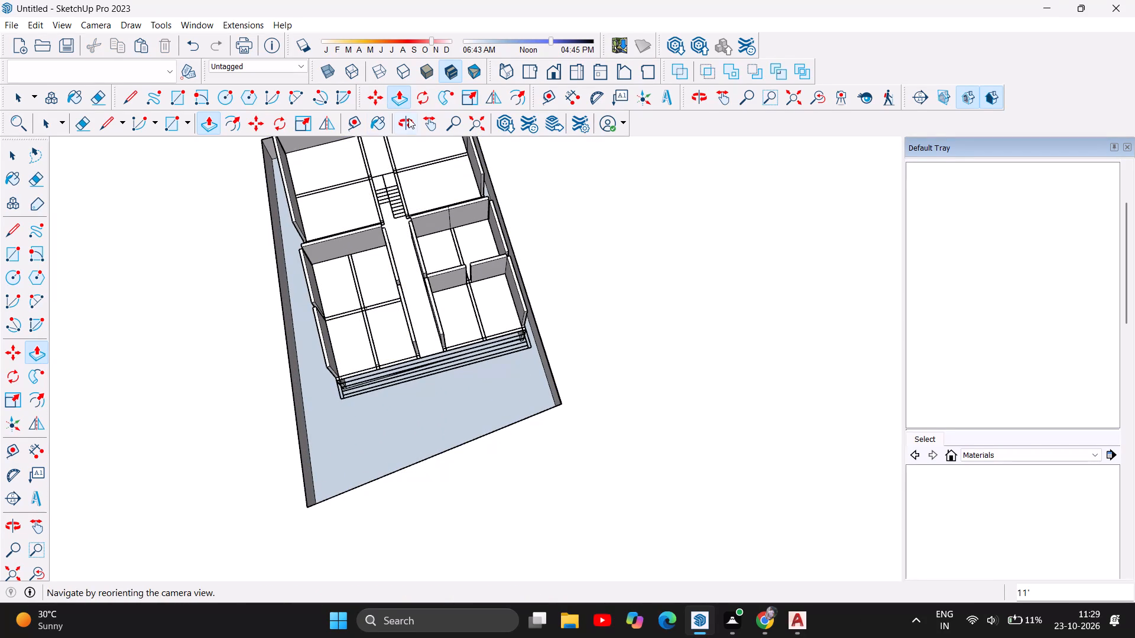
click(408, 118)
drag(457, 321, 285, 148)
drag(405, 345, 453, 304)
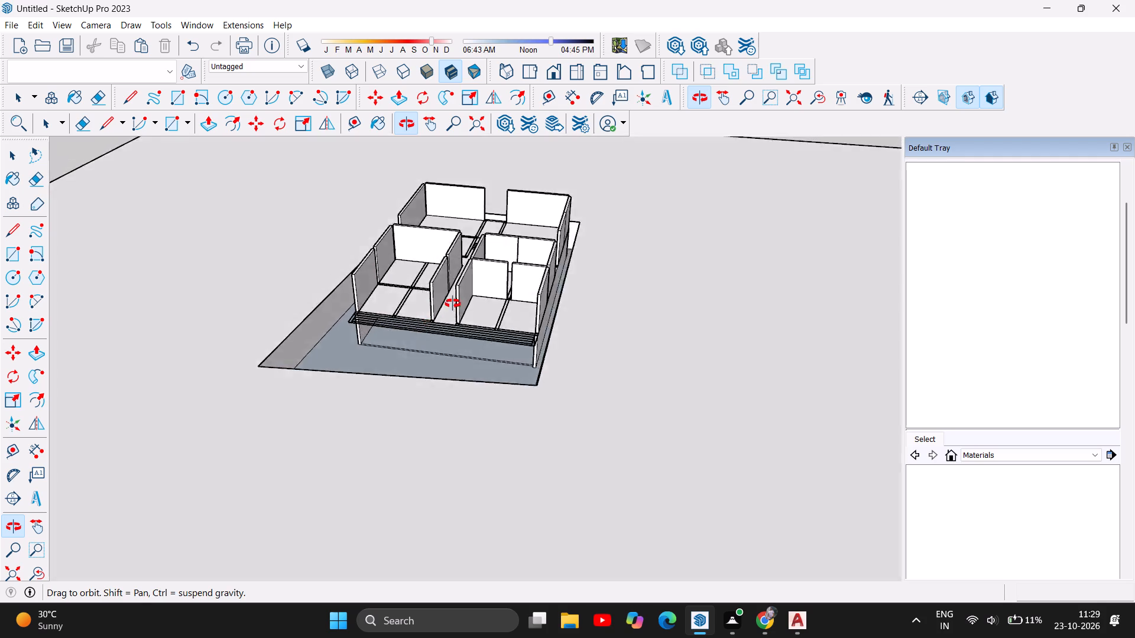
drag(453, 304, 596, 231)
drag(314, 278, 484, 266)
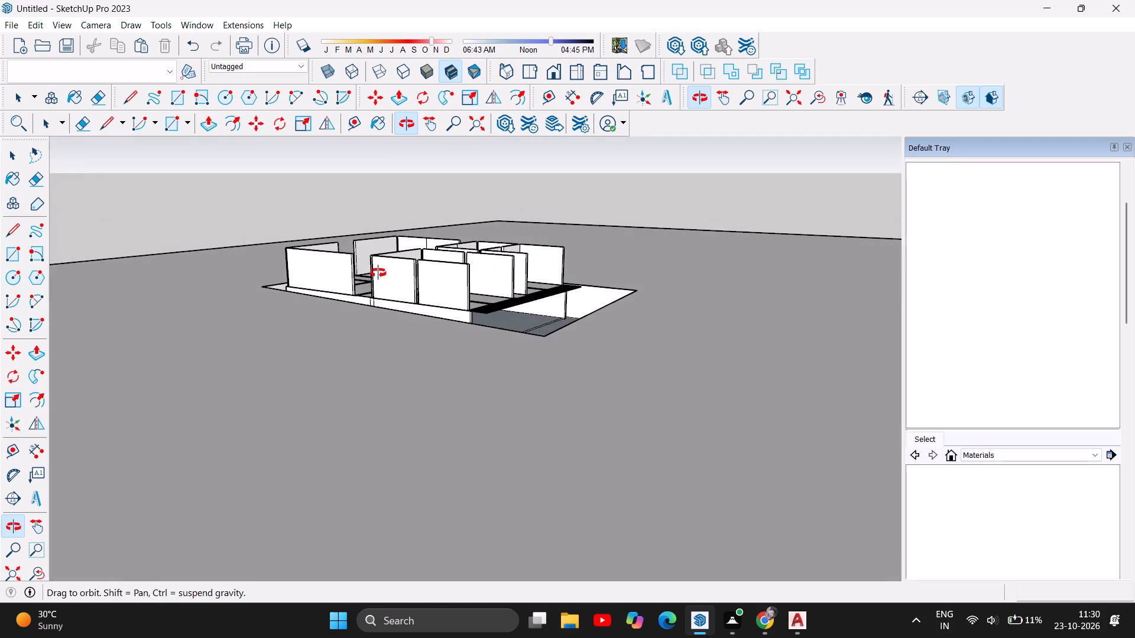
drag(378, 273, 575, 300)
drag(365, 307, 605, 297)
drag(306, 313, 594, 330)
drag(247, 312, 504, 305)
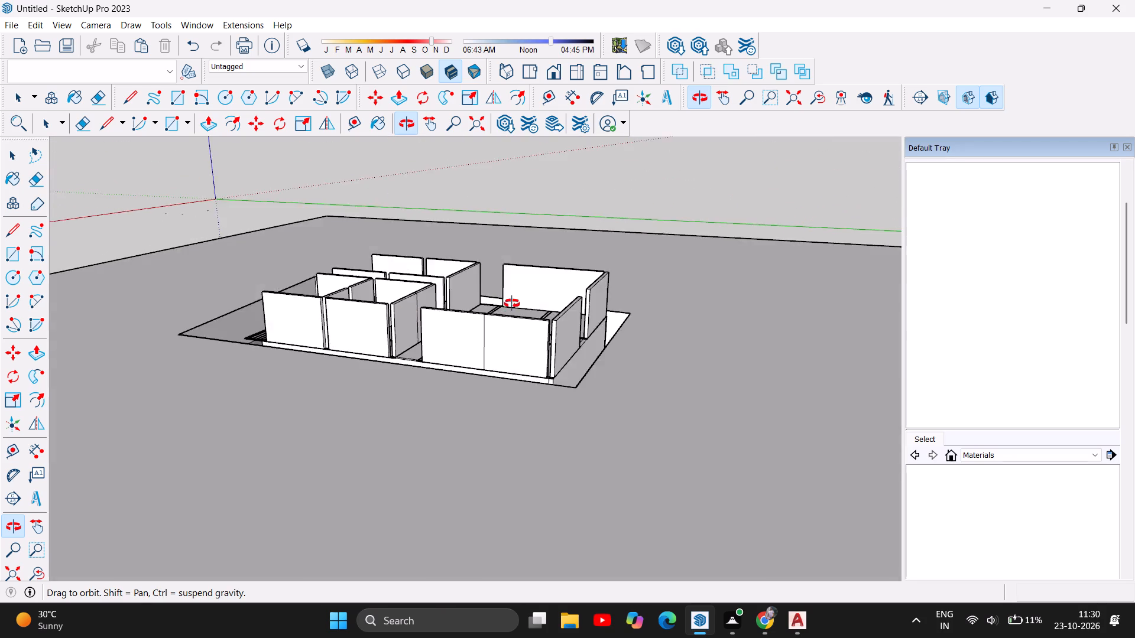
drag(304, 327, 539, 334)
drag(264, 332, 549, 337)
drag(293, 351, 560, 353)
drag(337, 388, 574, 372)
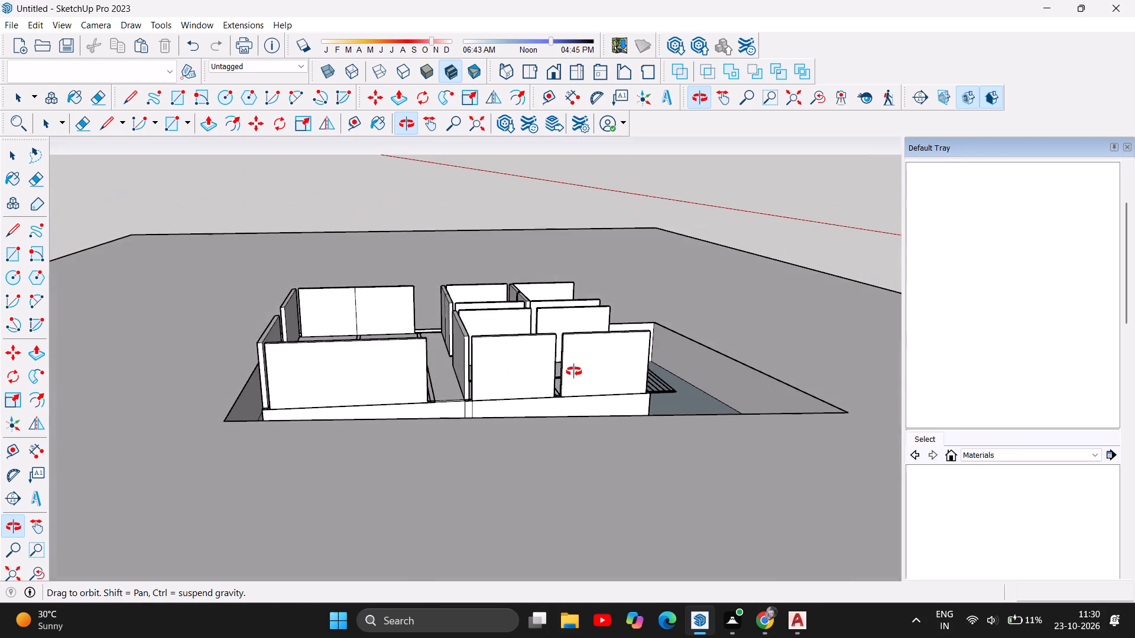
drag(382, 380, 650, 369)
drag(380, 381, 708, 369)
drag(408, 385, 698, 365)
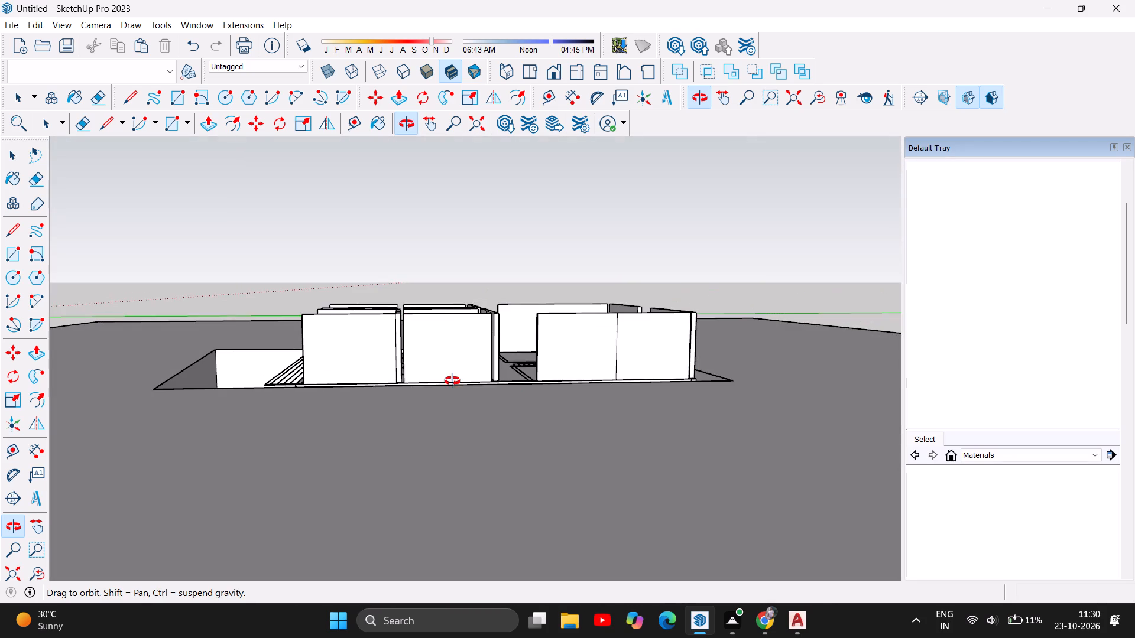
drag(459, 375, 747, 383)
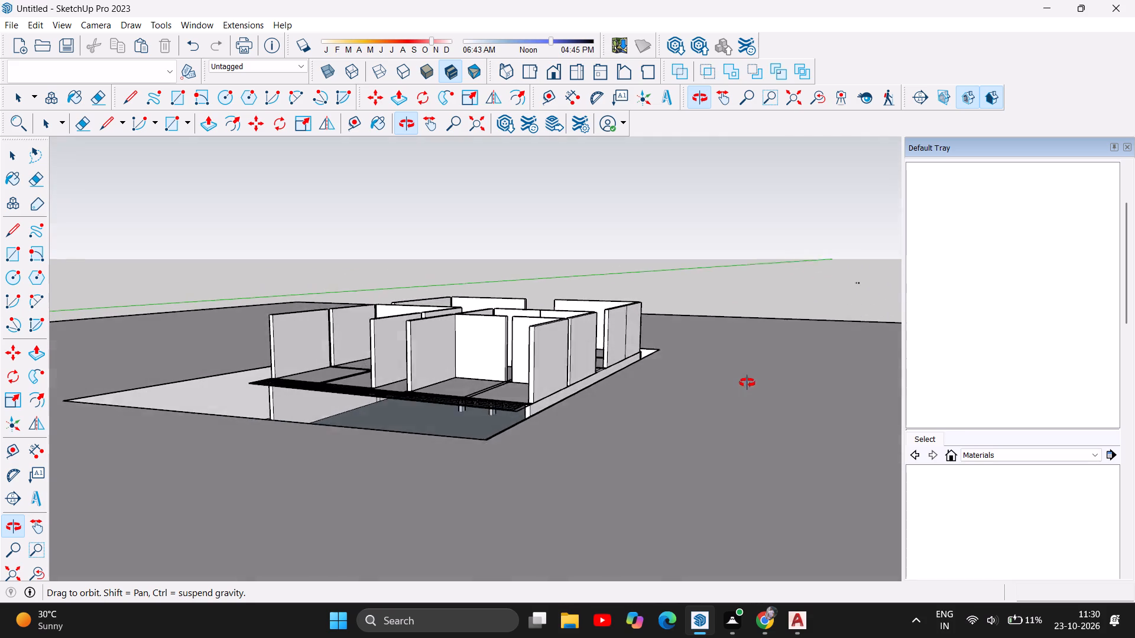
Examine the raised walls, the front steps and the unraised interior partition strips from low angles and from above.
drag(747, 383, 782, 379)
drag(368, 362, 520, 370)
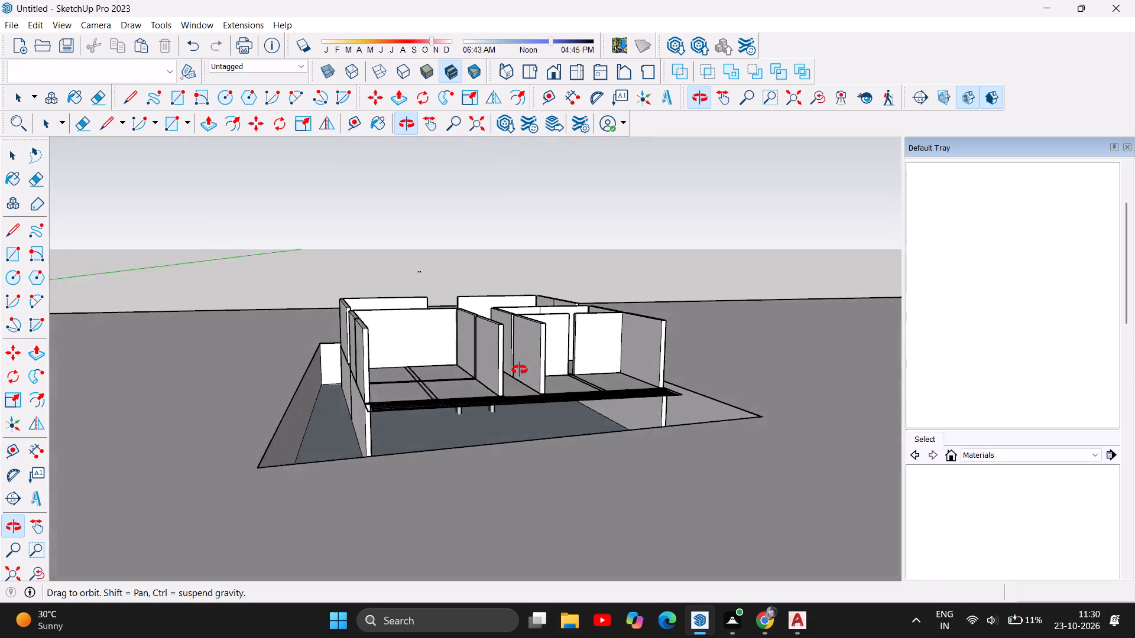
drag(520, 370, 441, 349)
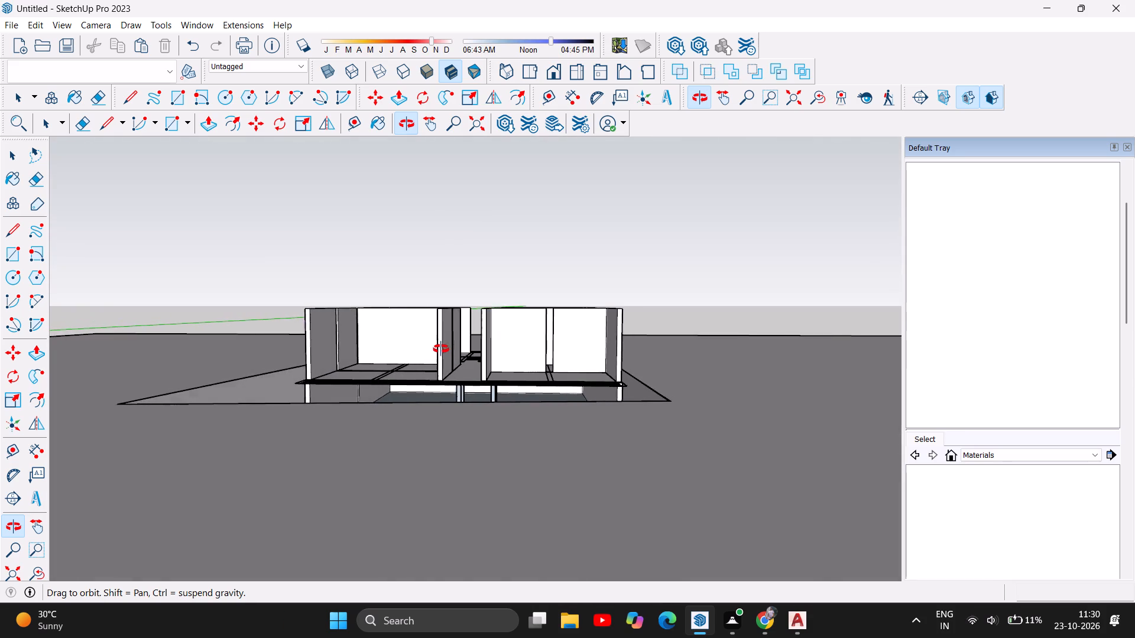
drag(441, 349, 445, 366)
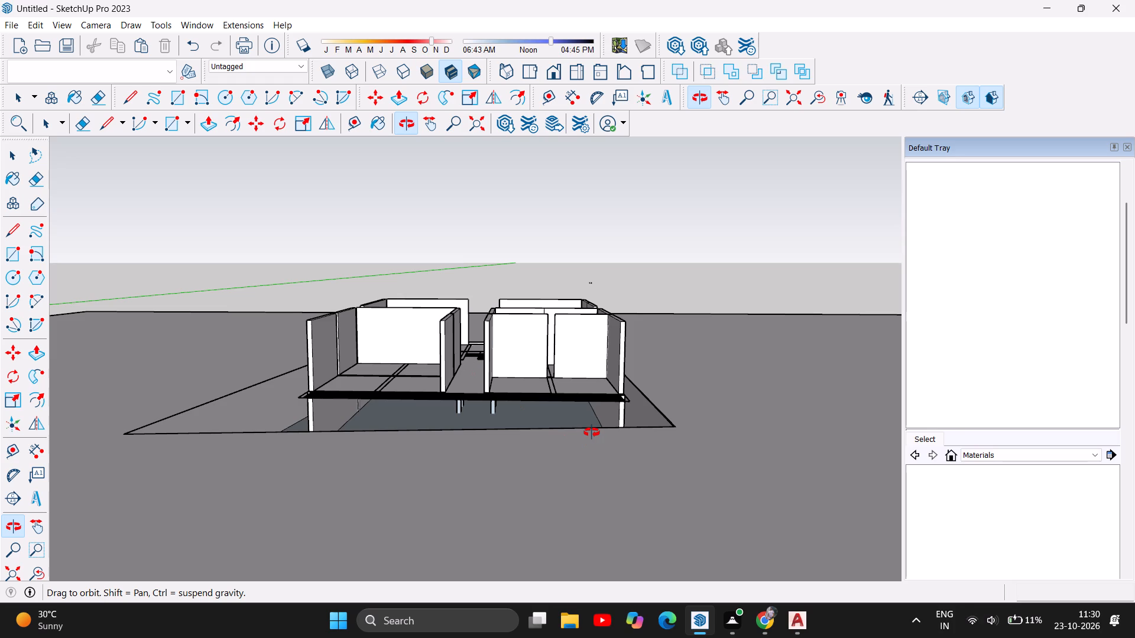
drag(304, 390, 306, 370)
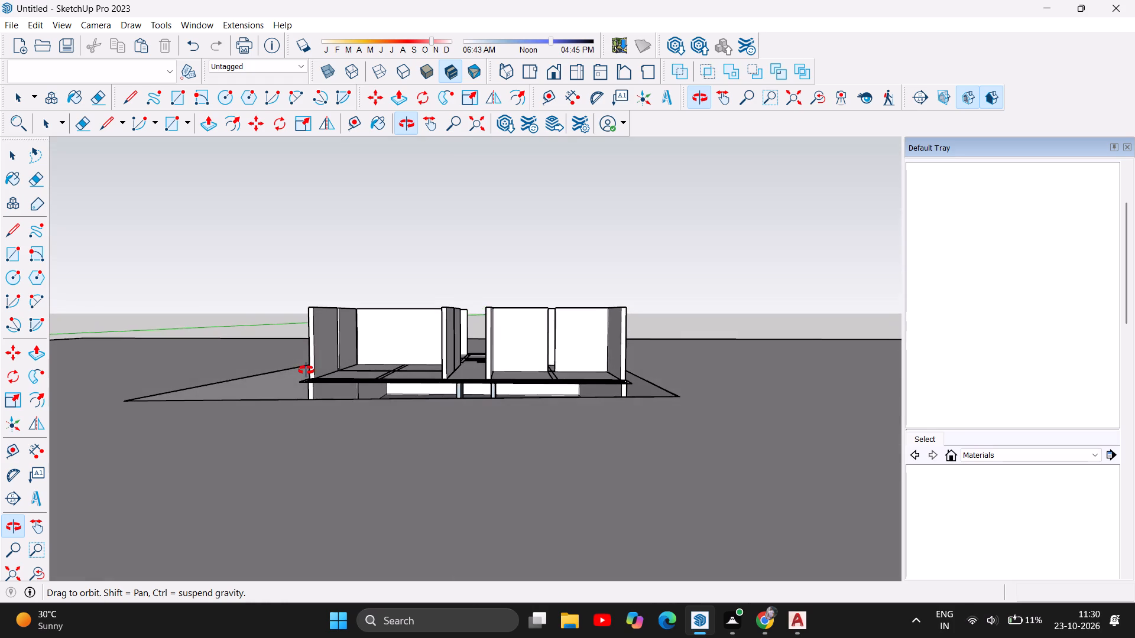
drag(306, 370, 525, 530)
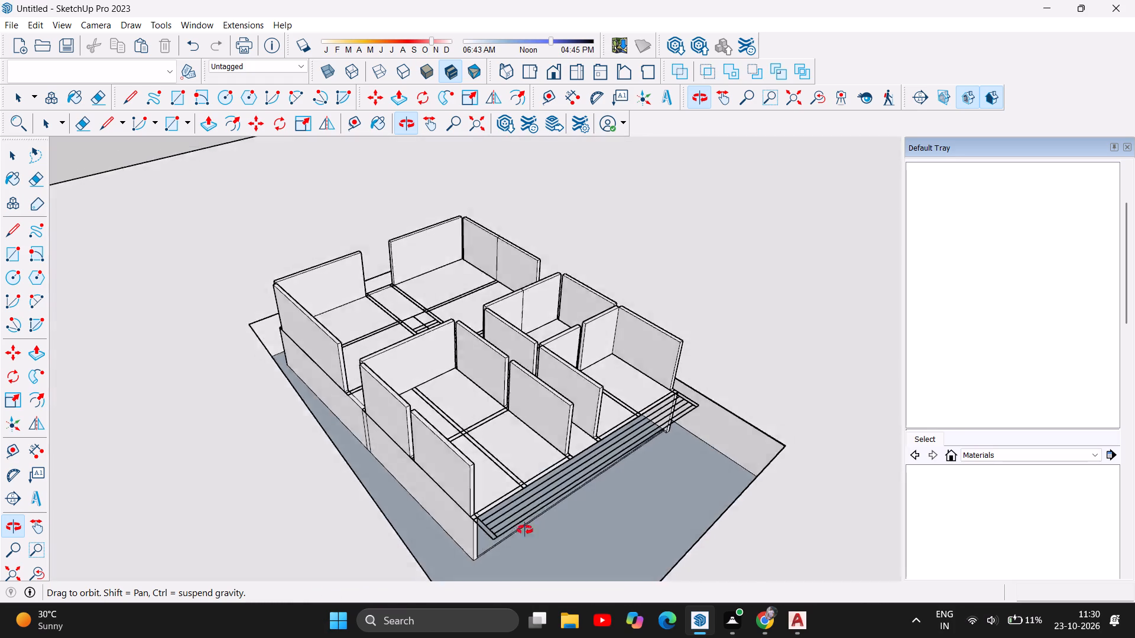
drag(525, 530, 797, 407)
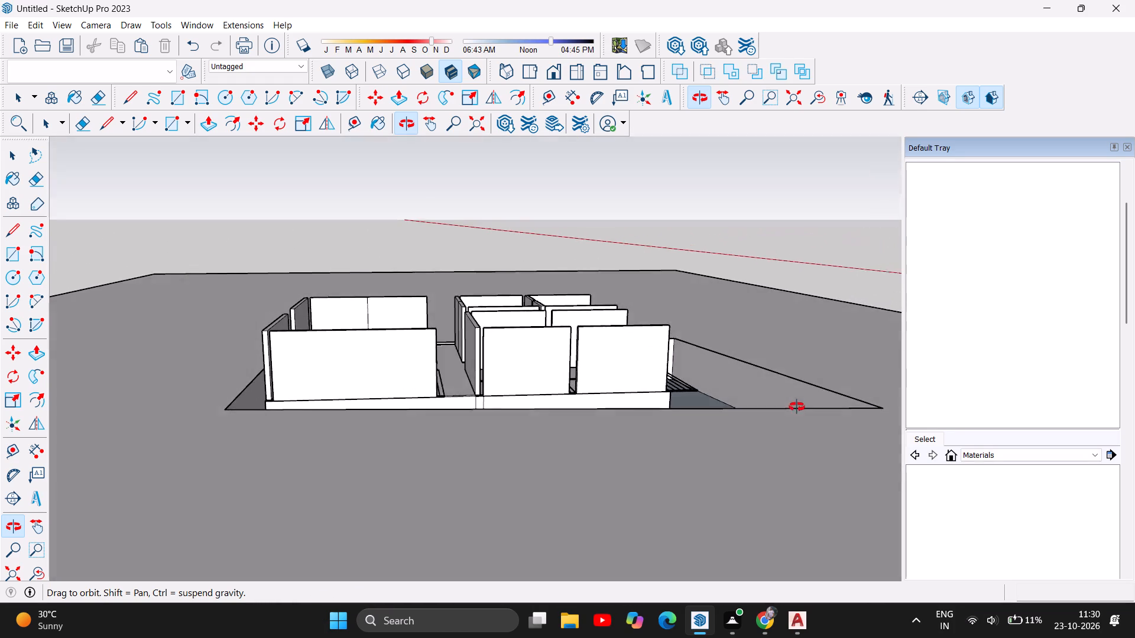
drag(797, 407, 786, 517)
drag(438, 379, 486, 613)
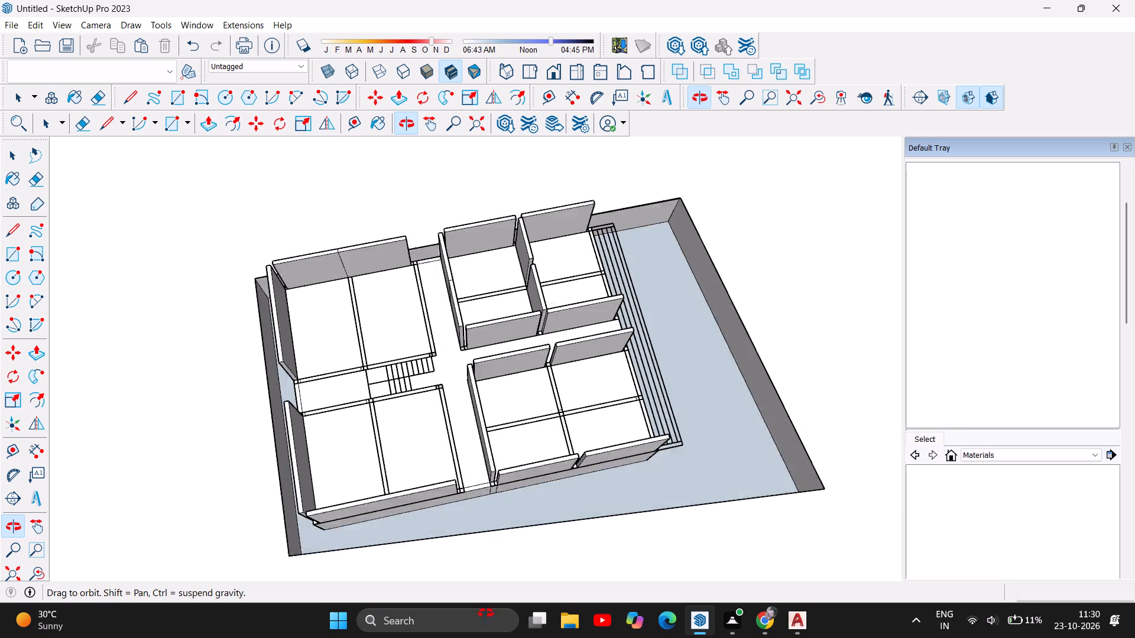
drag(486, 613, 488, 632)
Draw a rectangle about 9" by 19' 9" over the partition strip dividing the two rear rooms on the near side of the stairs.
scroll(435, 438, up, 8)
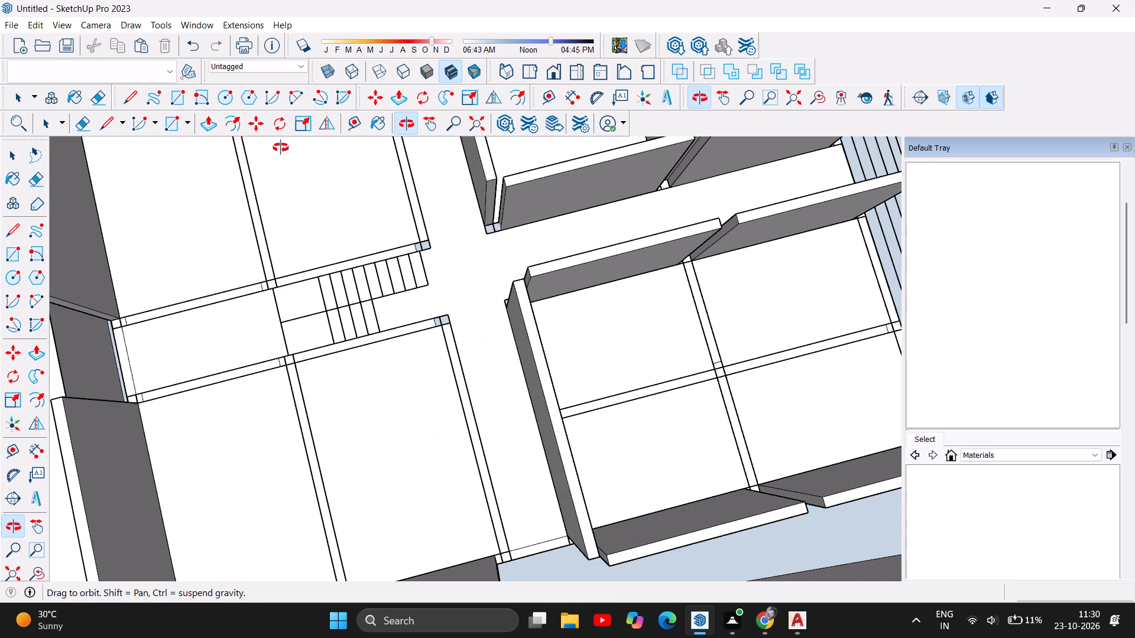
click(203, 124)
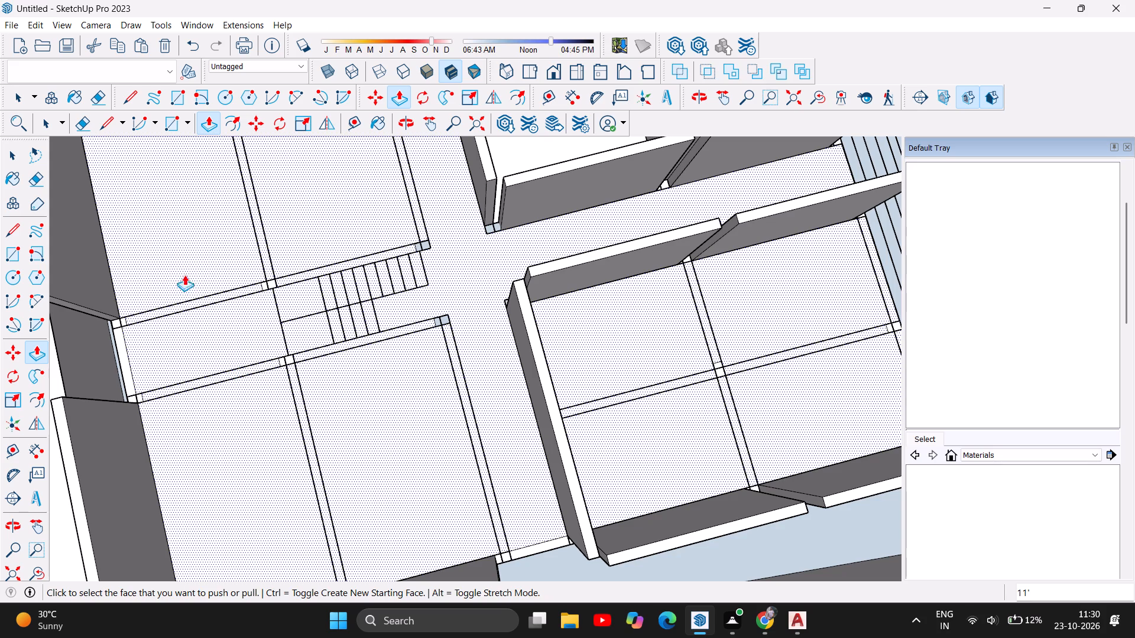
click(177, 99)
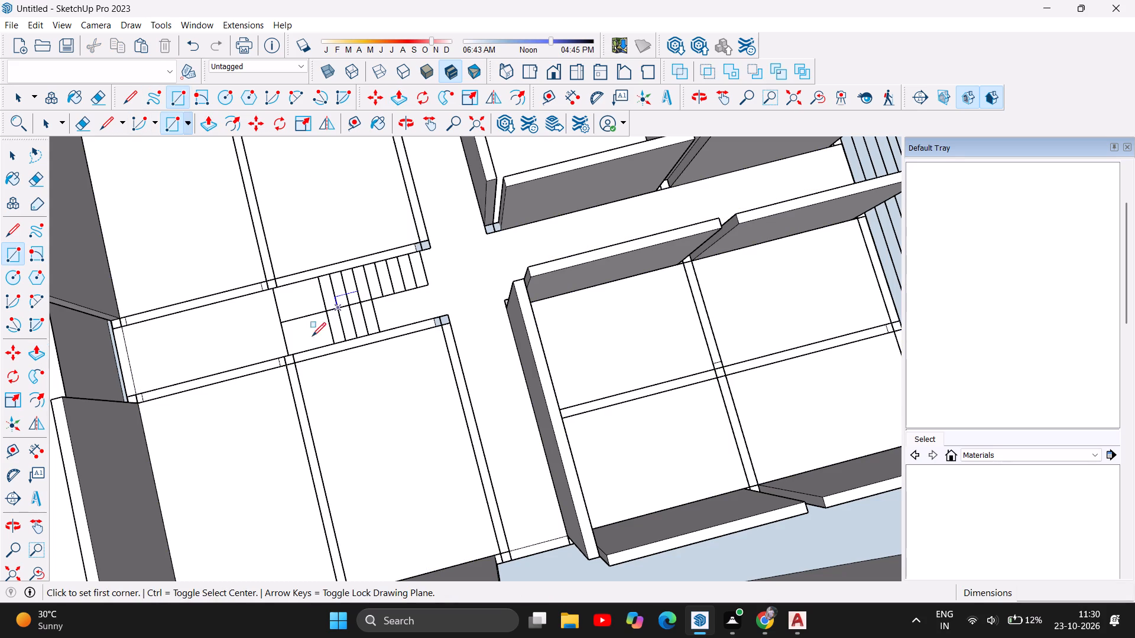
scroll(285, 405, up, 3)
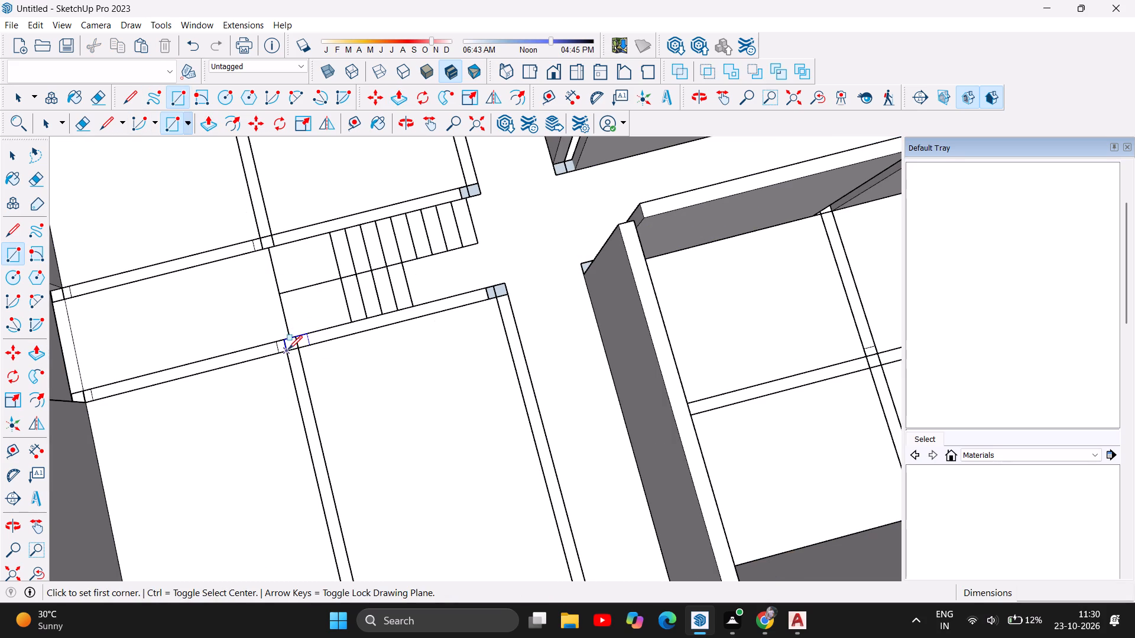
scroll(288, 353, up, 12)
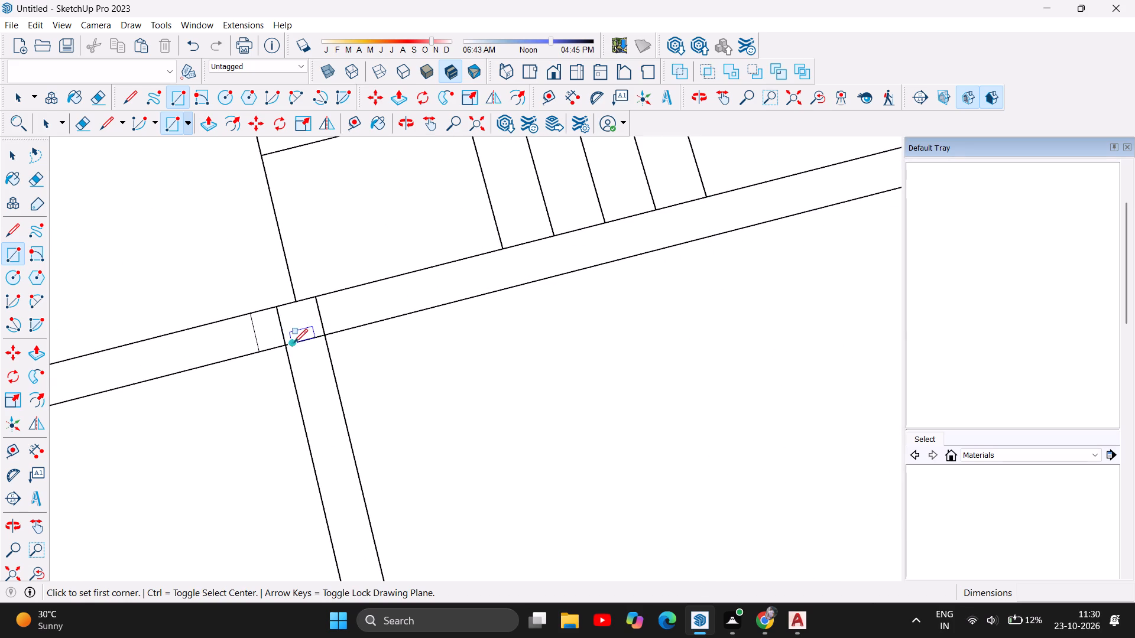
click(287, 346)
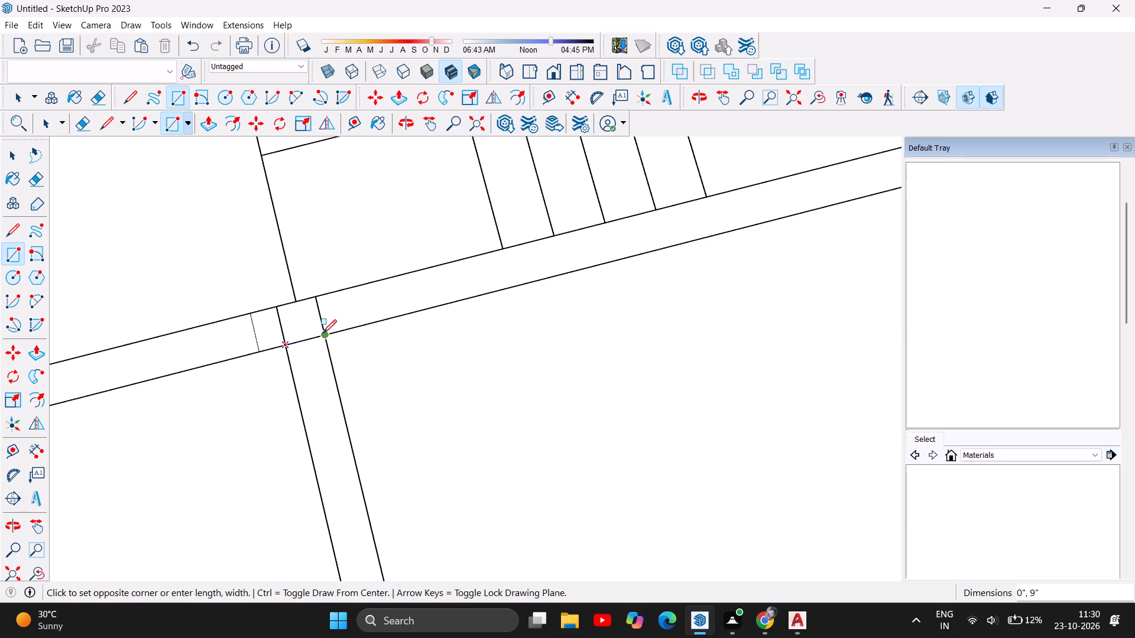
click(324, 333)
scroll(326, 374, down, 14)
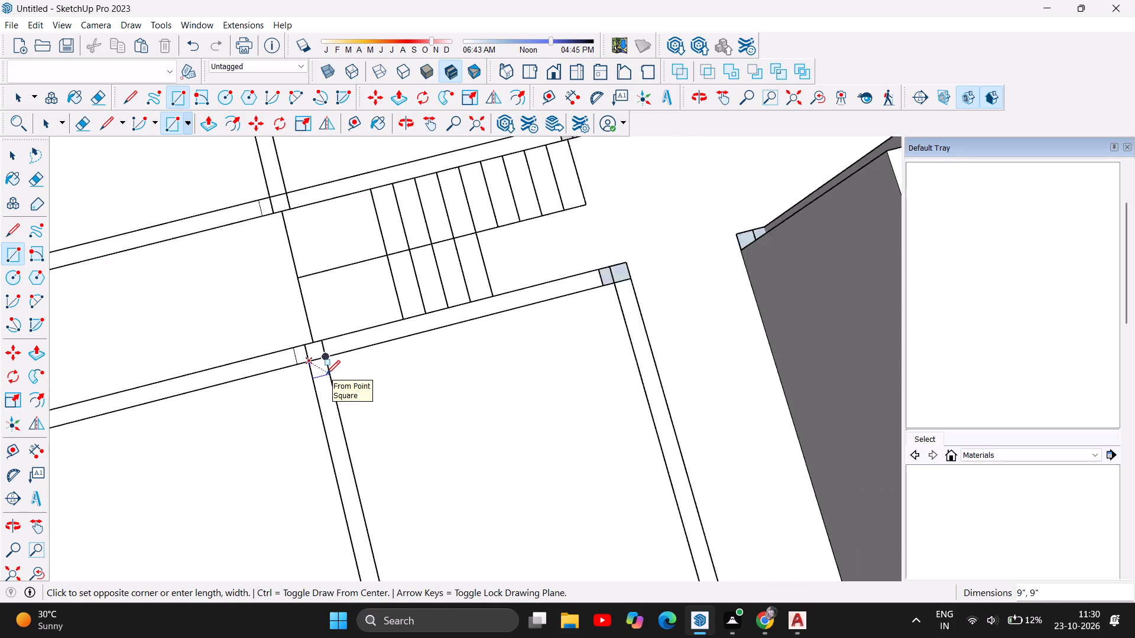
scroll(326, 374, down, 9)
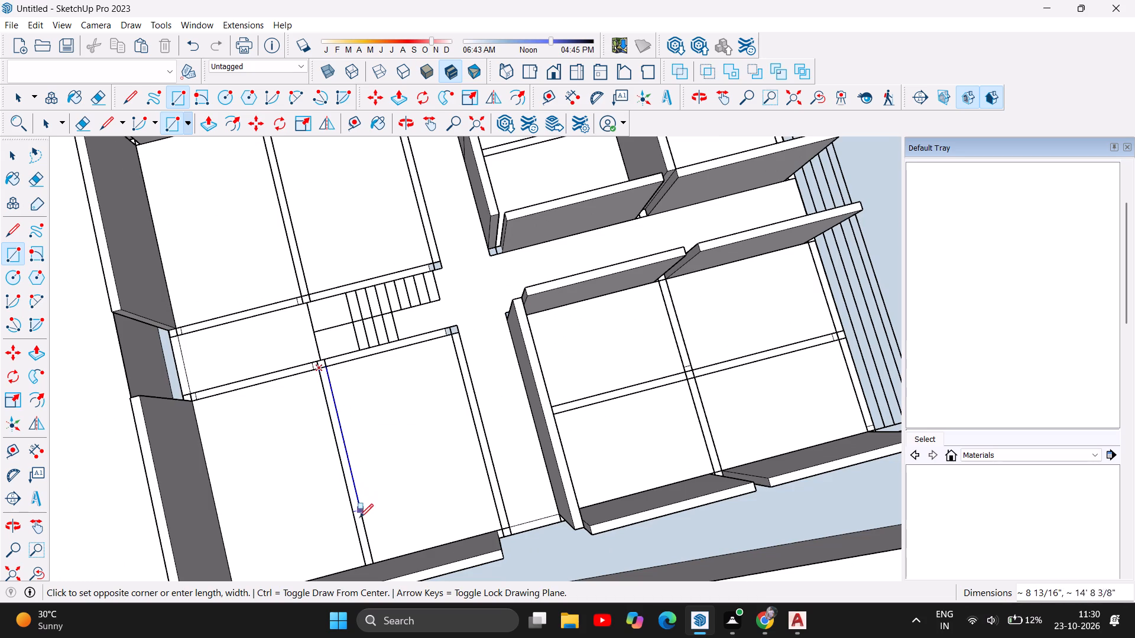
click(372, 561)
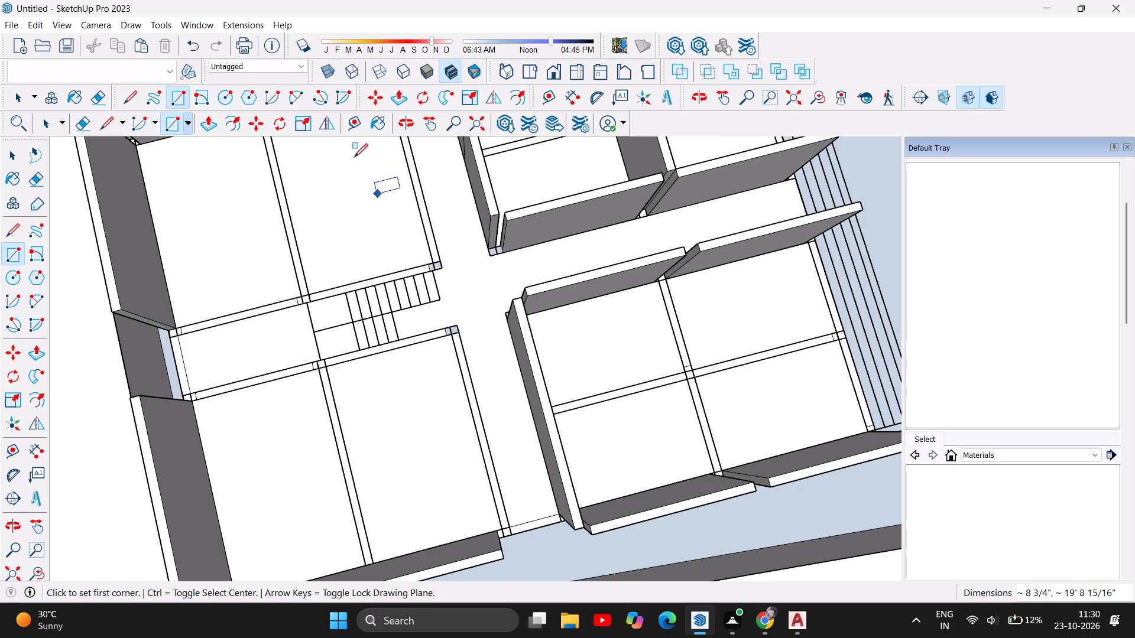
Push/Pull the partition strip between those two rear rooms 11' upward.
click(398, 95)
scroll(330, 468, up, 3)
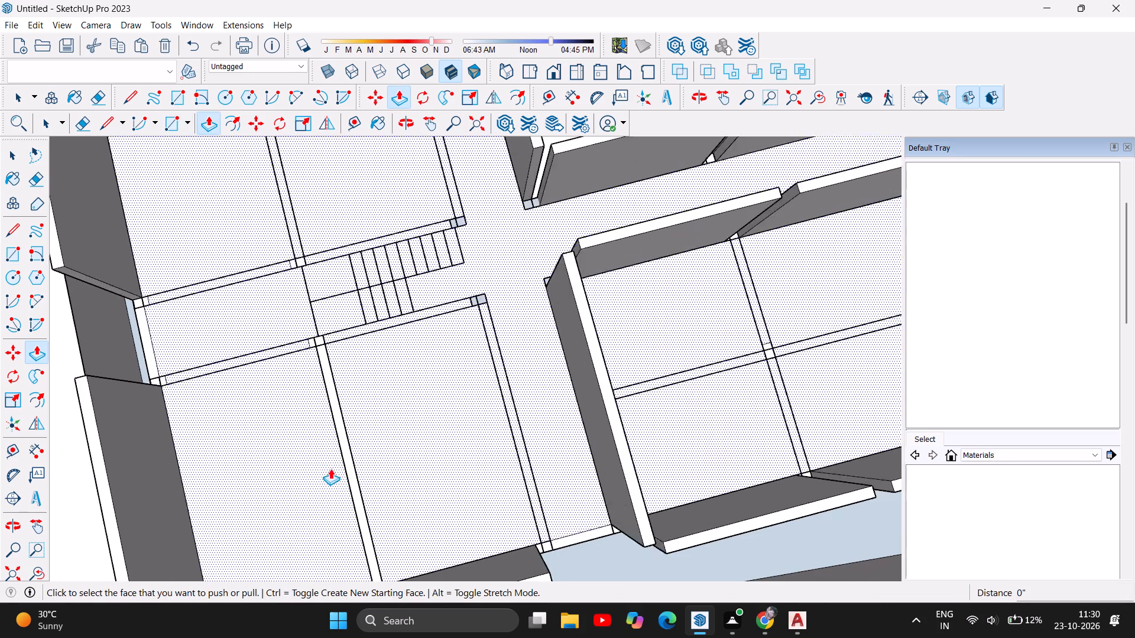
scroll(330, 468, up, 2)
click(338, 382)
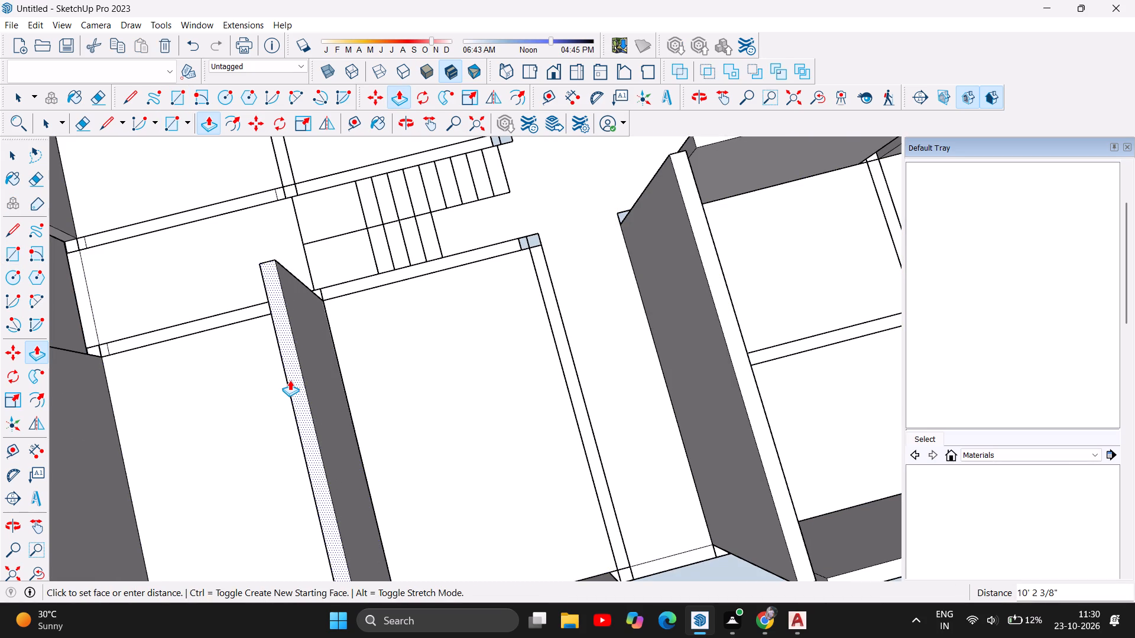
text(11')
key(Return)
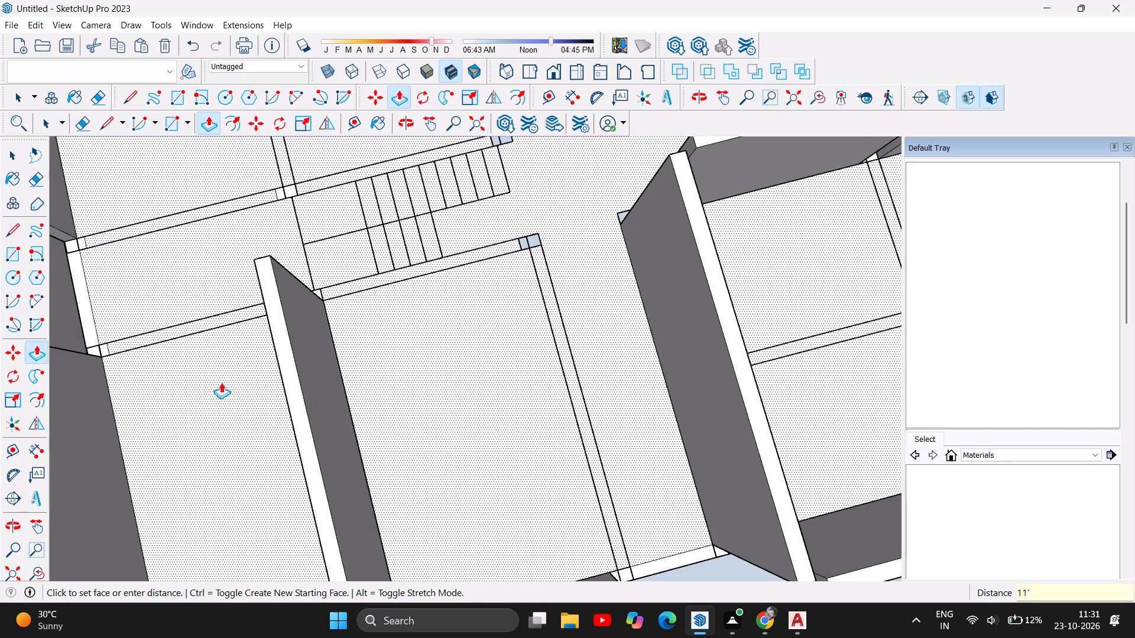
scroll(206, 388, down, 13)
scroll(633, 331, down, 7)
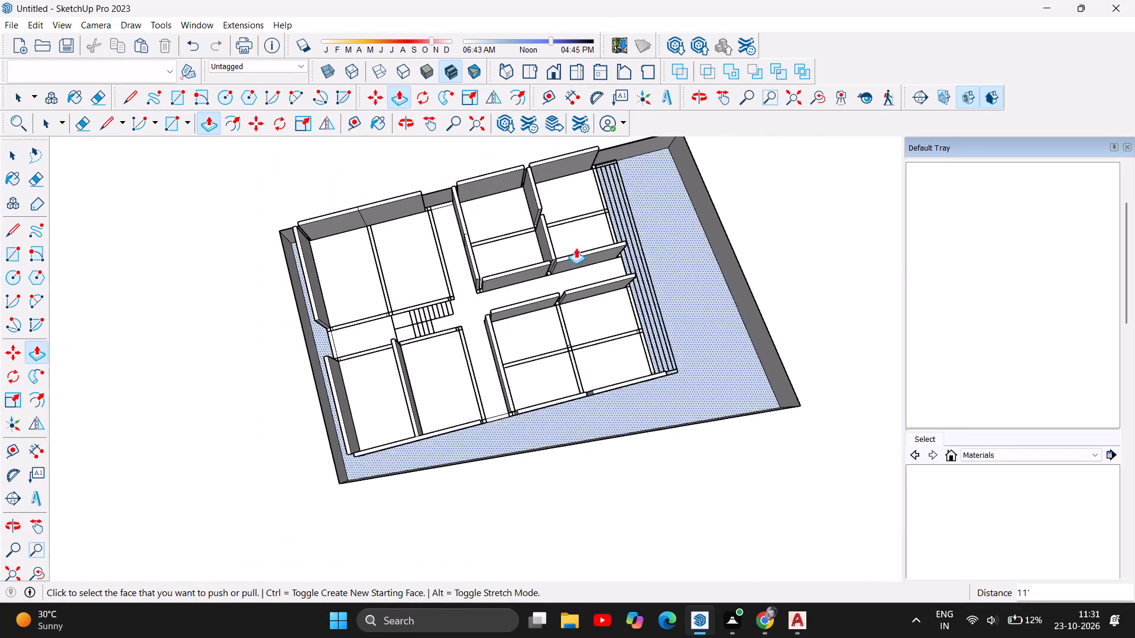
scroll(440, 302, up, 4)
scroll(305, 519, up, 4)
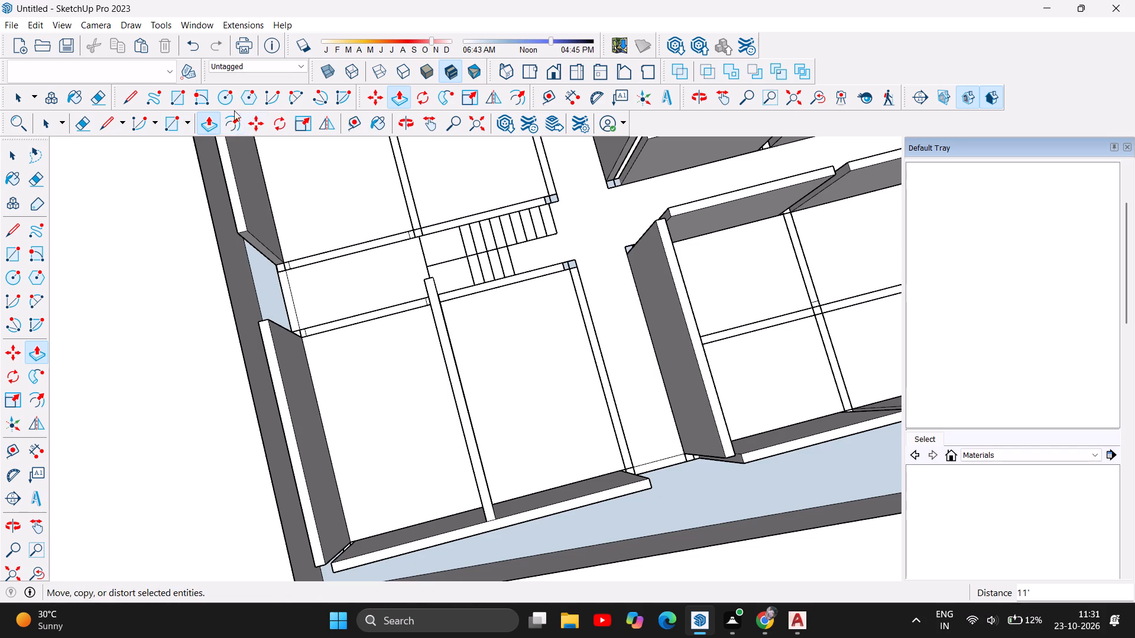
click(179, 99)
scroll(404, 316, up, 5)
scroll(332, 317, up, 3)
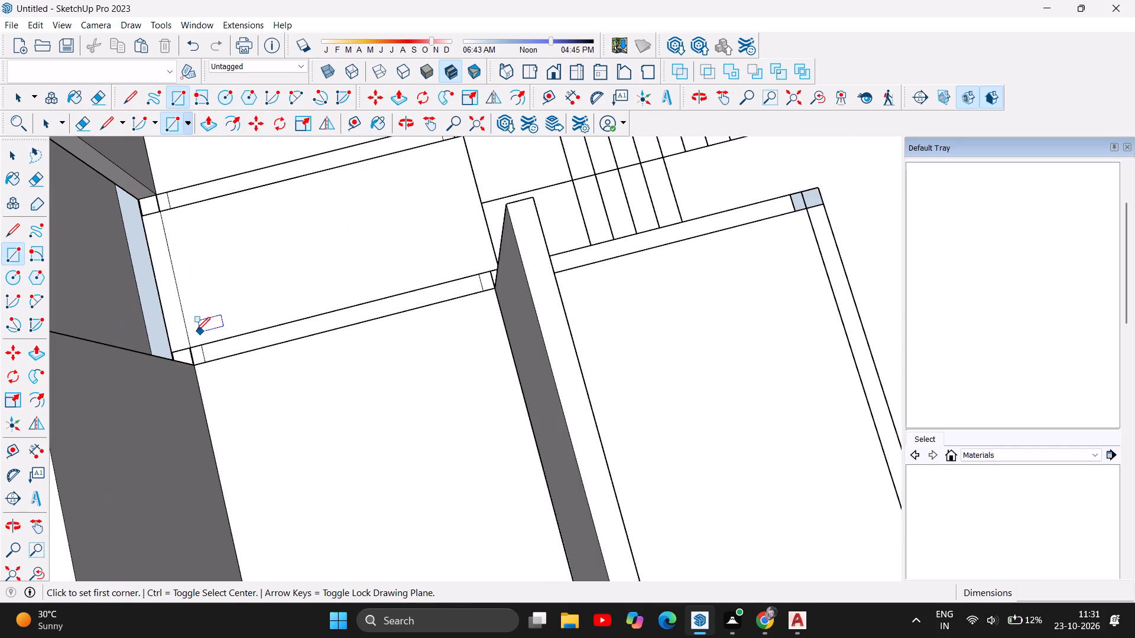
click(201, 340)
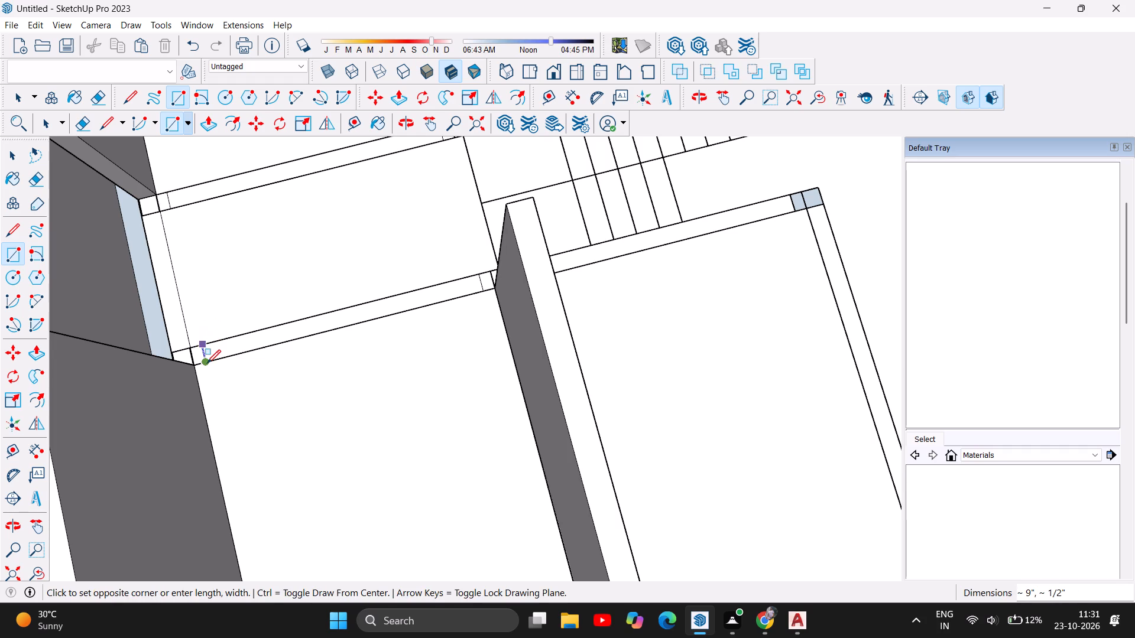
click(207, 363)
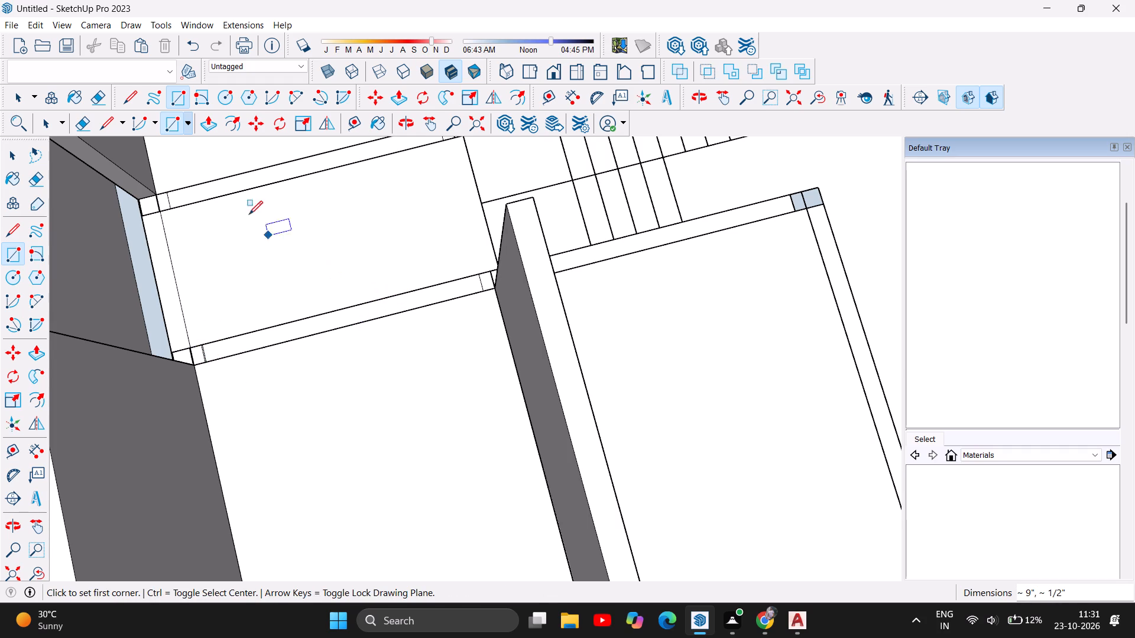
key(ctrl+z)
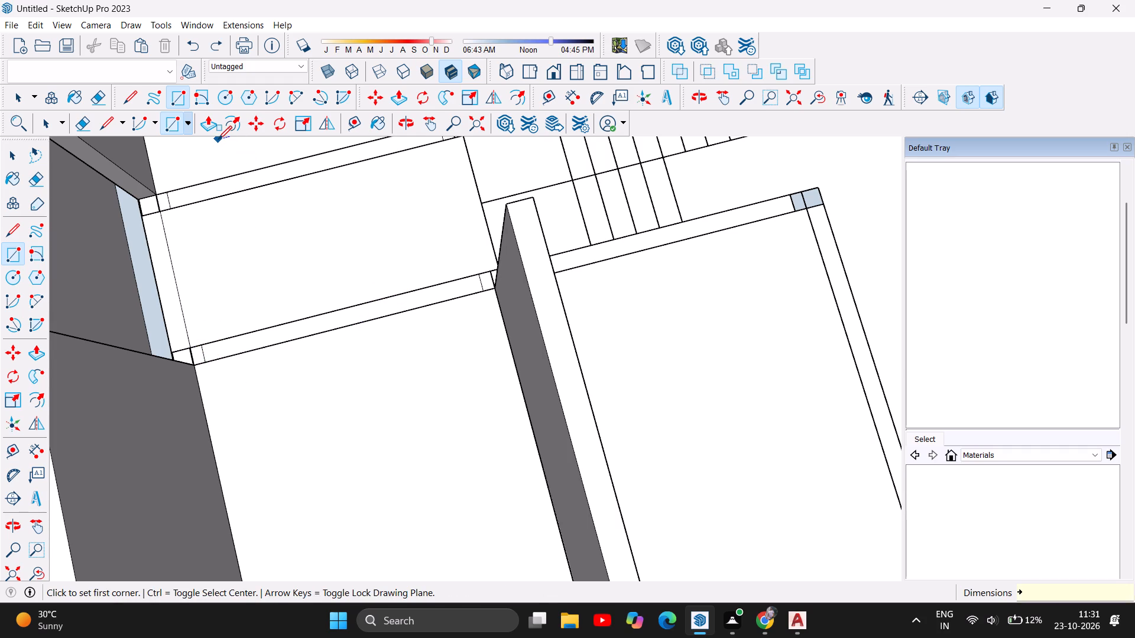
Draw a rectangle over the stair-bay wall strip from the outer-wall column to the raised partition and Push/Pull it 11' upward.
click(173, 99)
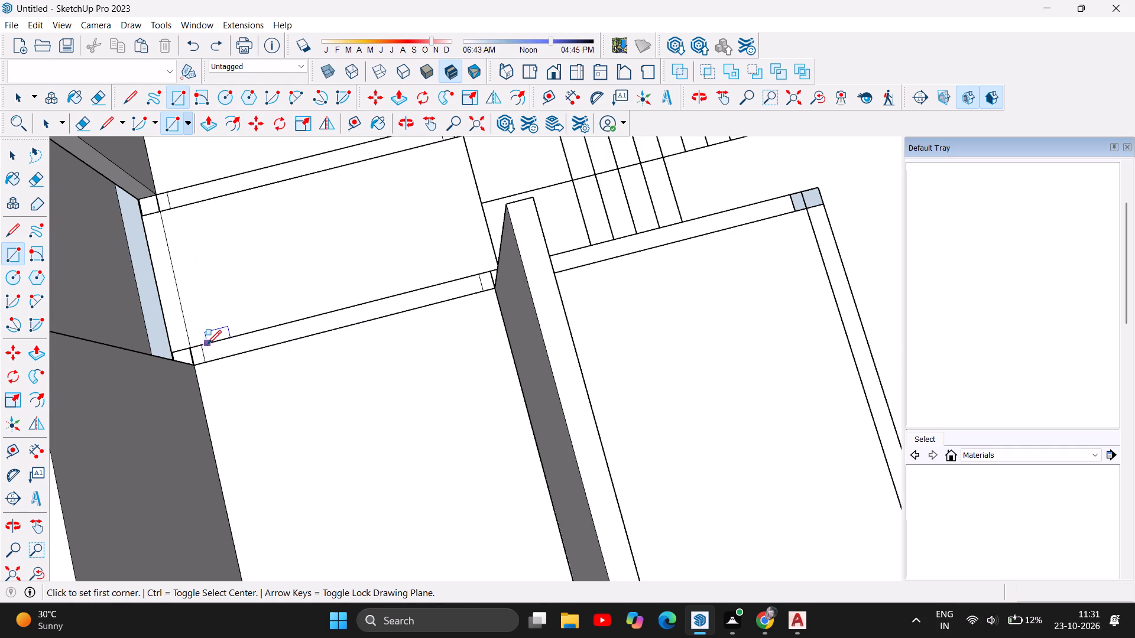
click(201, 344)
click(205, 363)
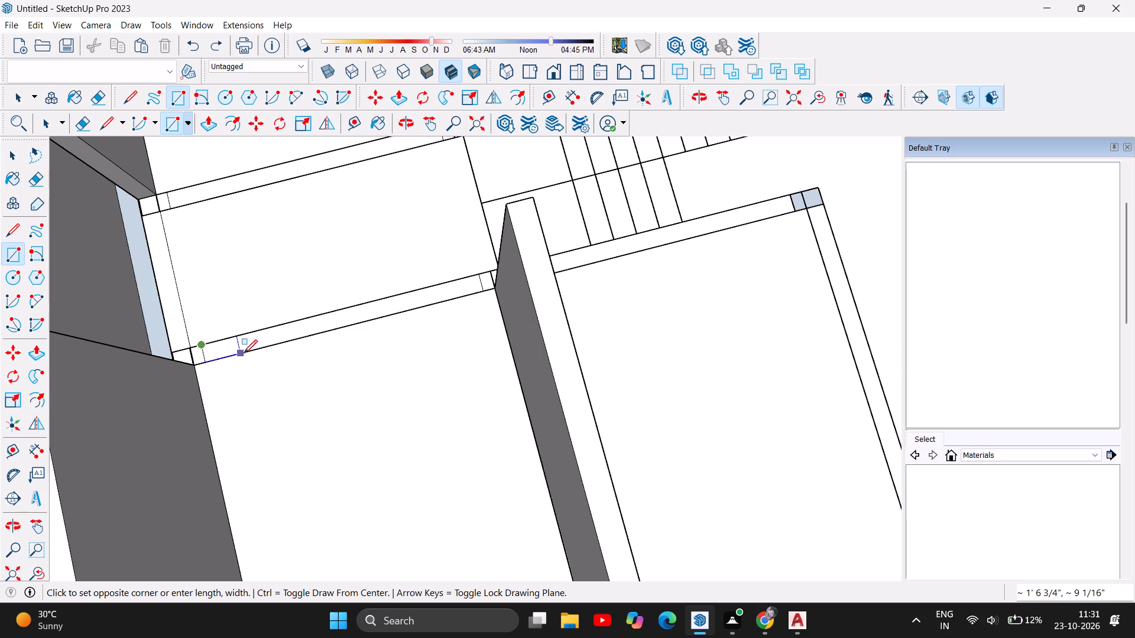
click(487, 292)
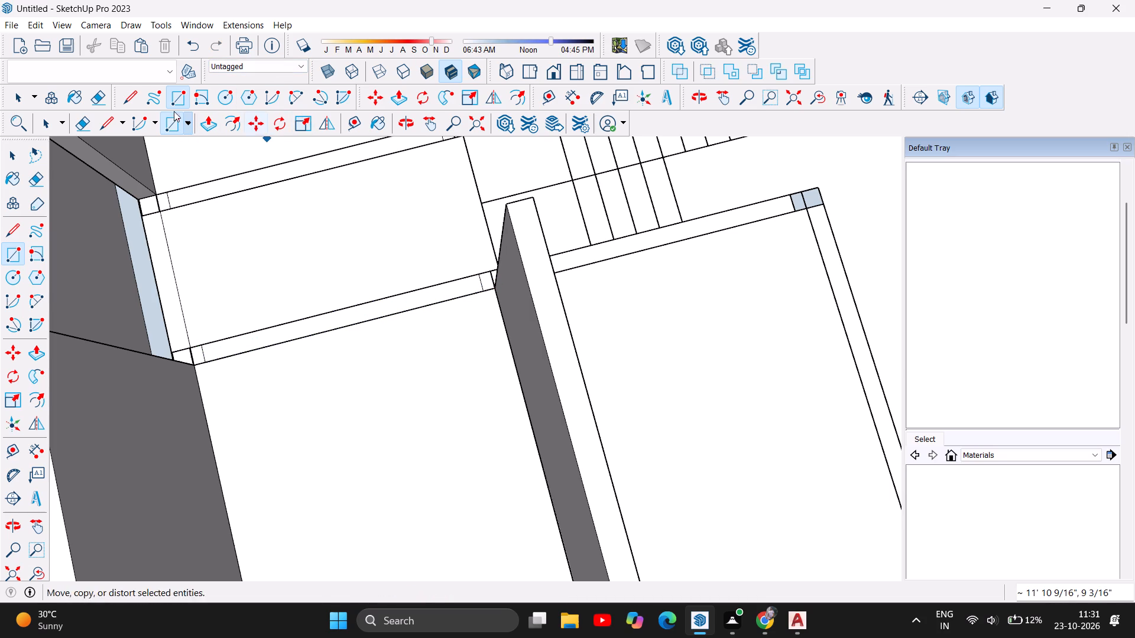
click(206, 126)
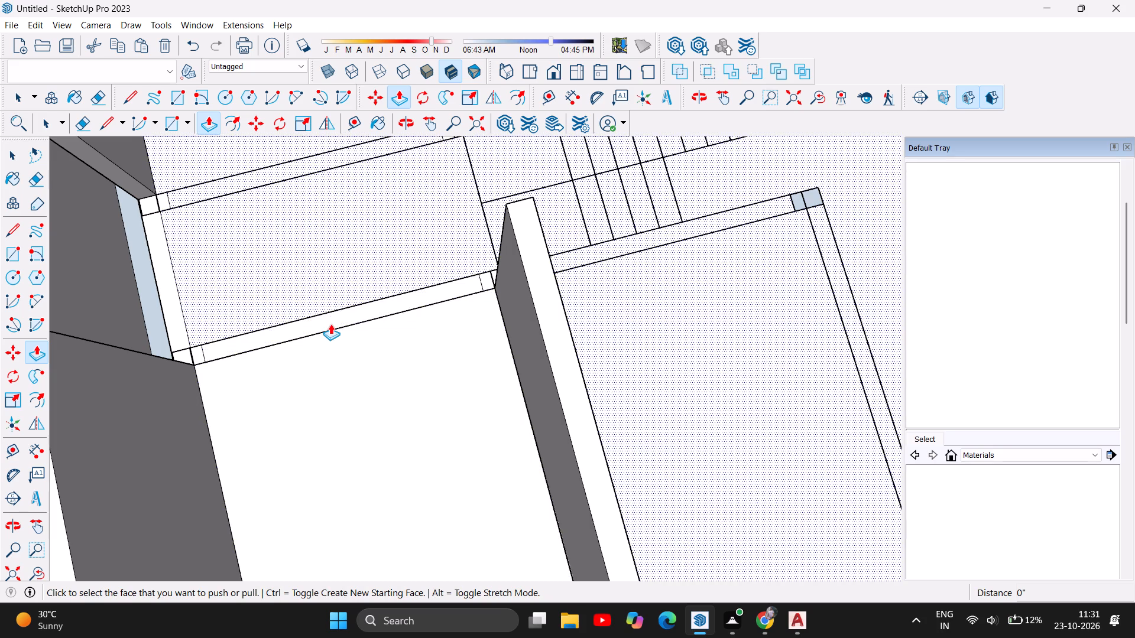
click(338, 311)
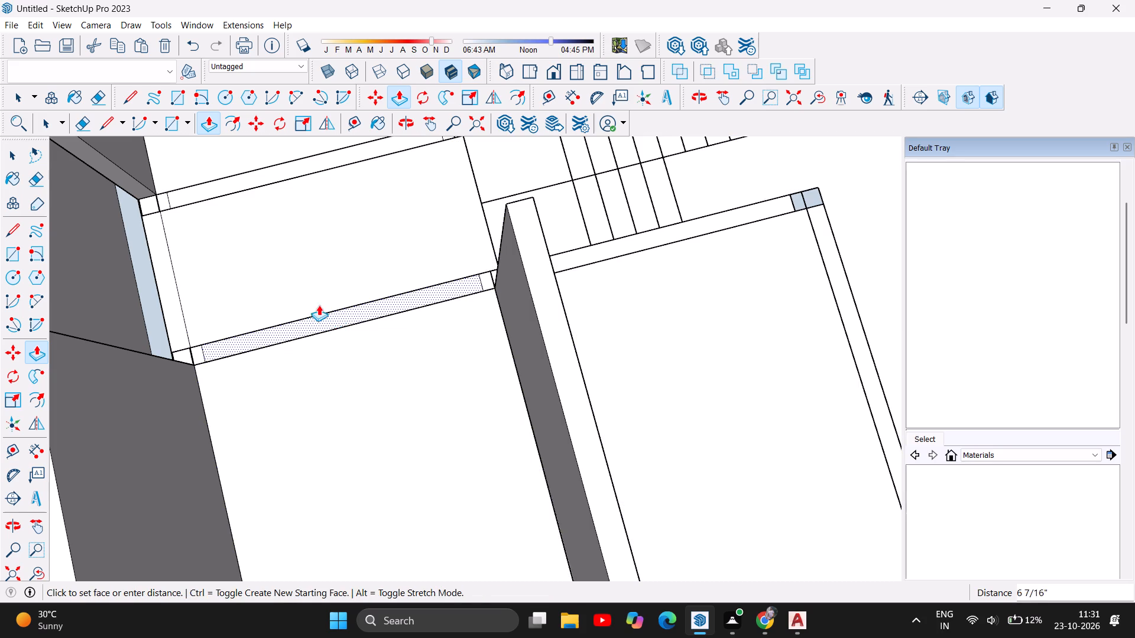
text(11')
key(Return)
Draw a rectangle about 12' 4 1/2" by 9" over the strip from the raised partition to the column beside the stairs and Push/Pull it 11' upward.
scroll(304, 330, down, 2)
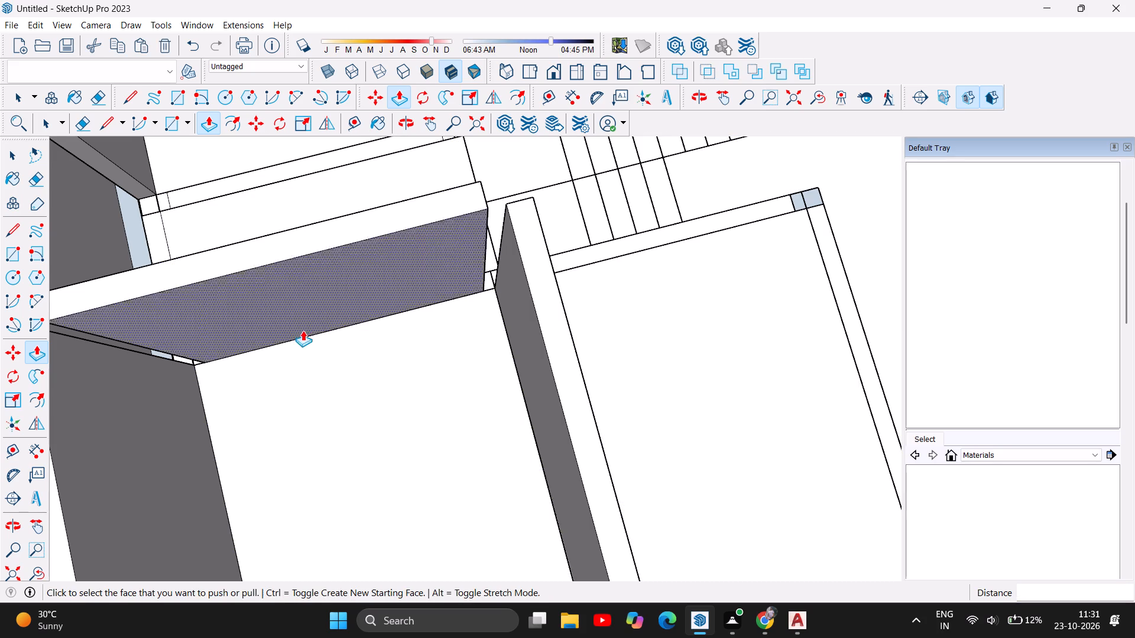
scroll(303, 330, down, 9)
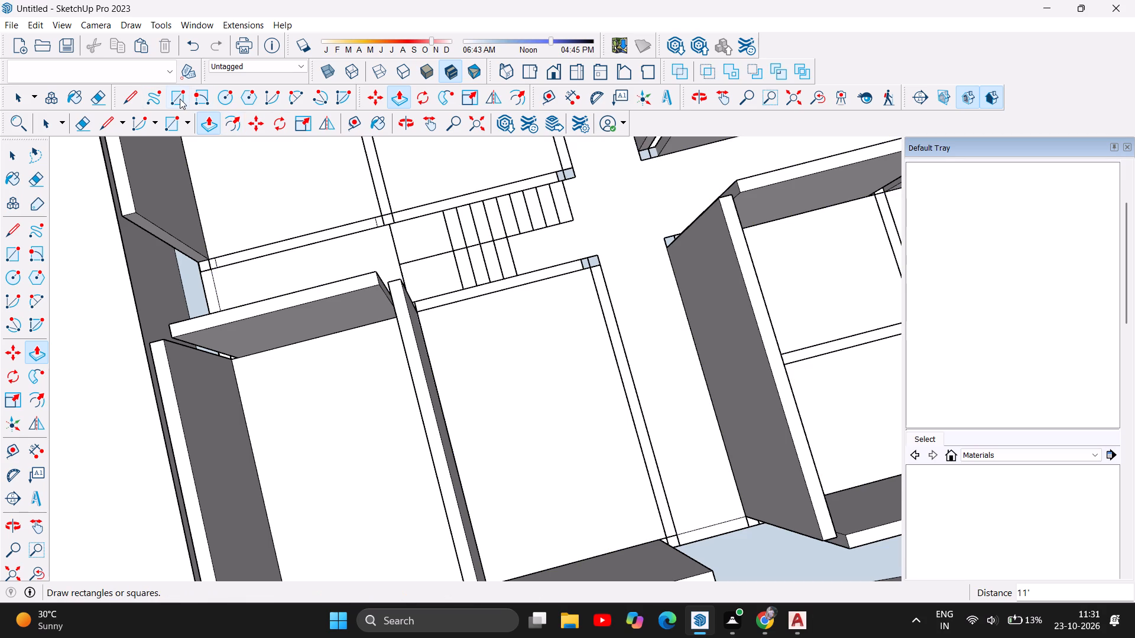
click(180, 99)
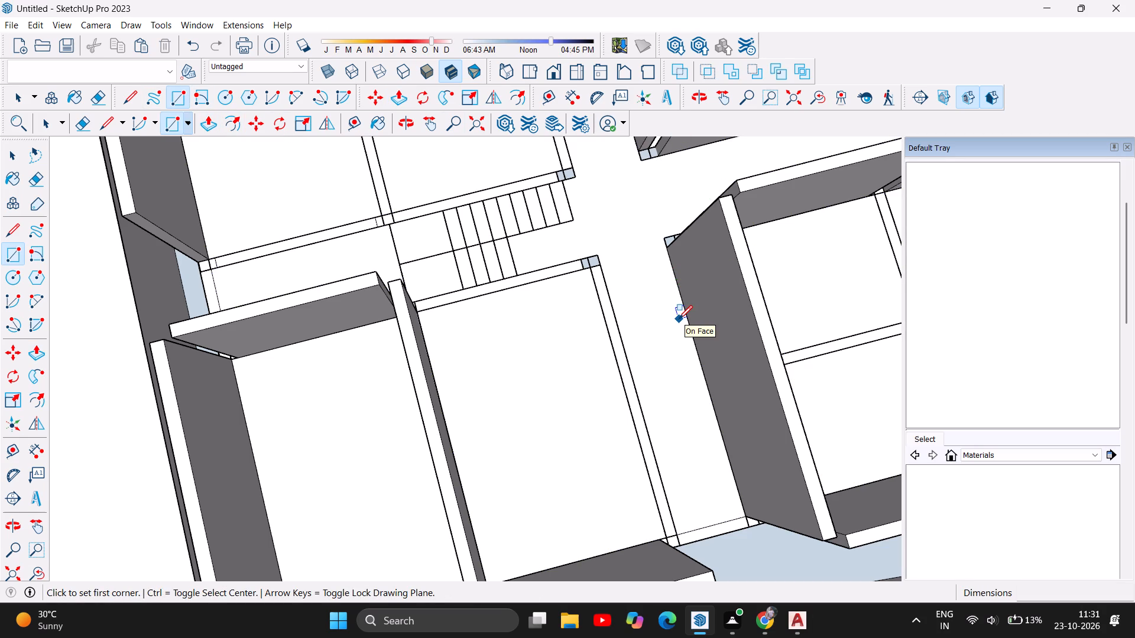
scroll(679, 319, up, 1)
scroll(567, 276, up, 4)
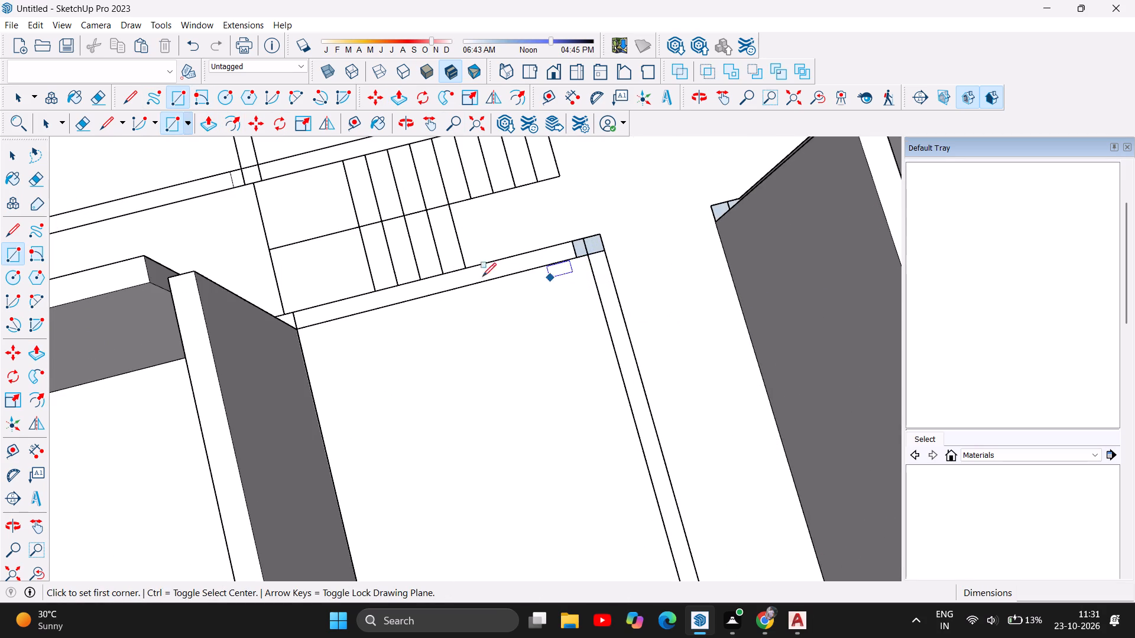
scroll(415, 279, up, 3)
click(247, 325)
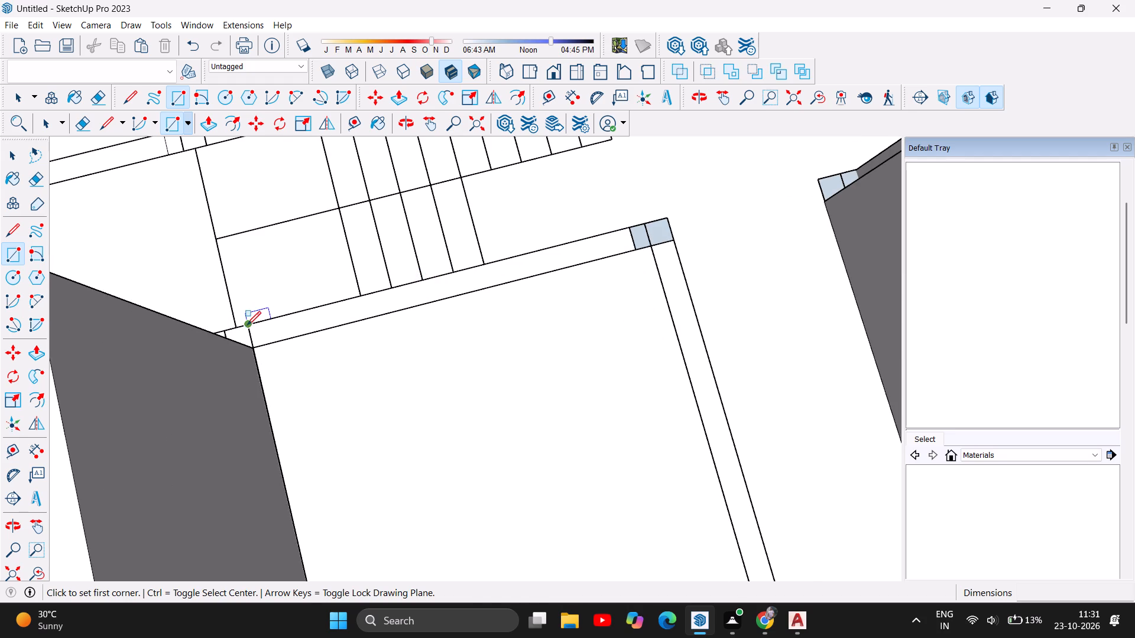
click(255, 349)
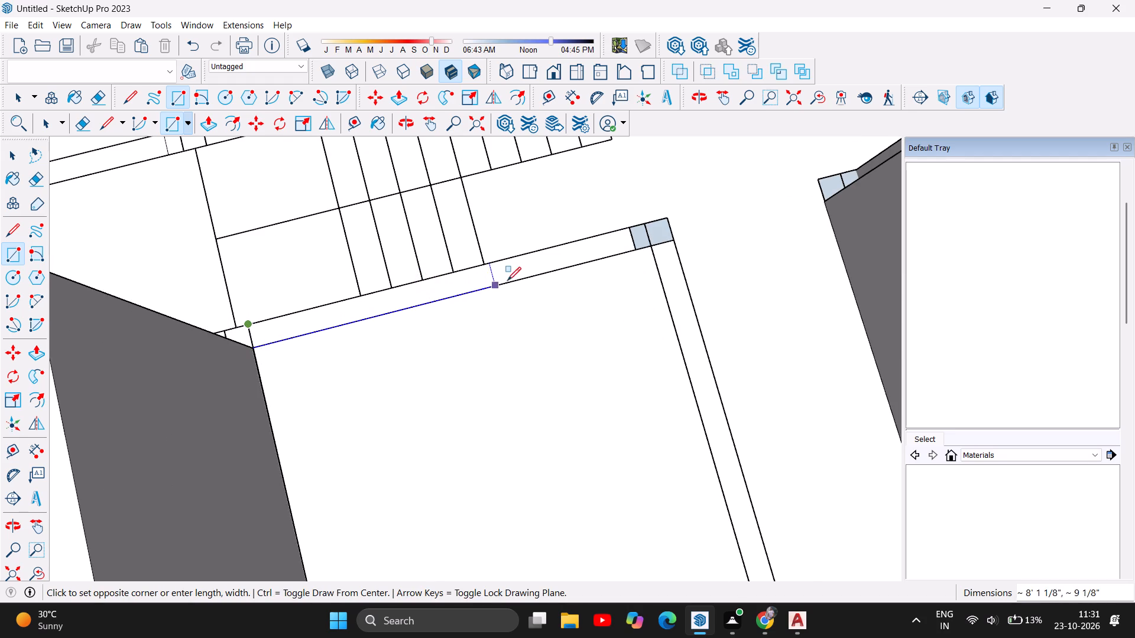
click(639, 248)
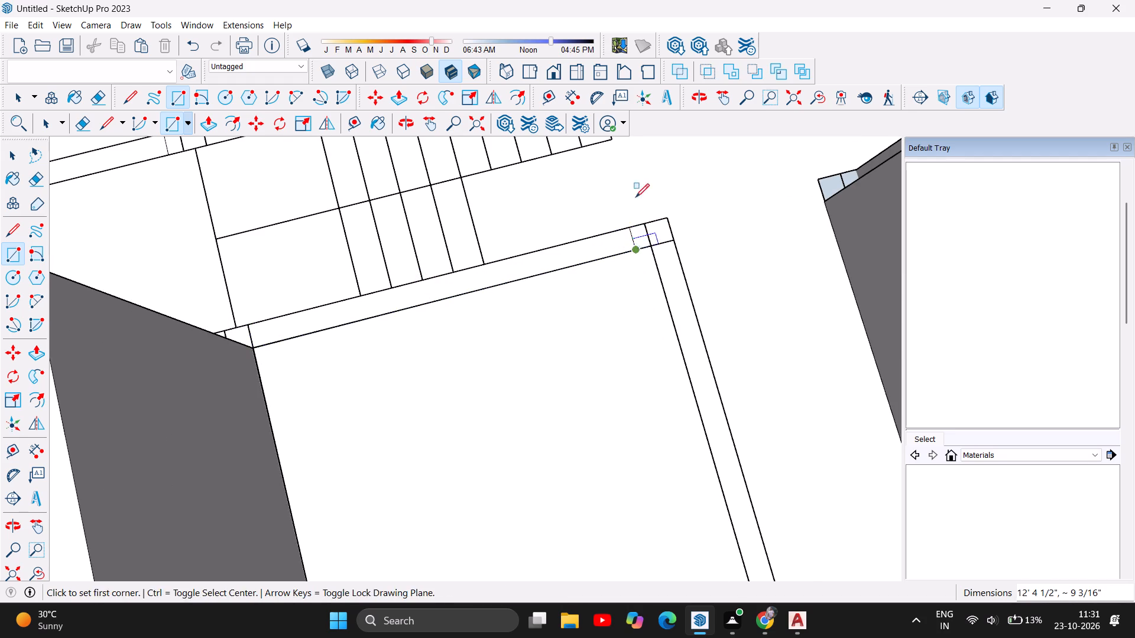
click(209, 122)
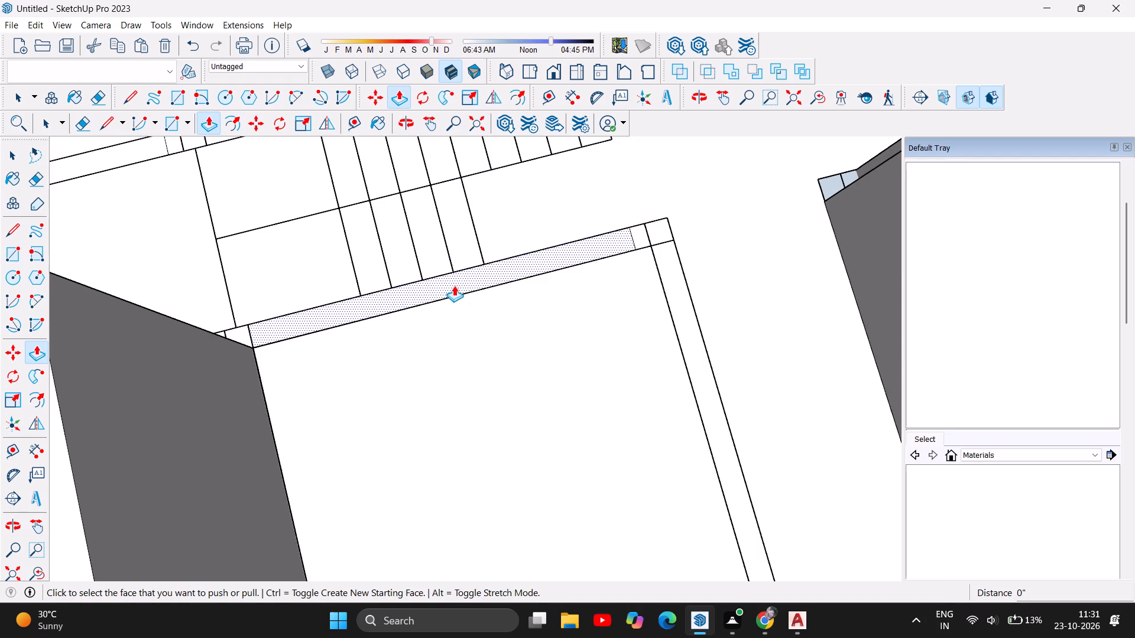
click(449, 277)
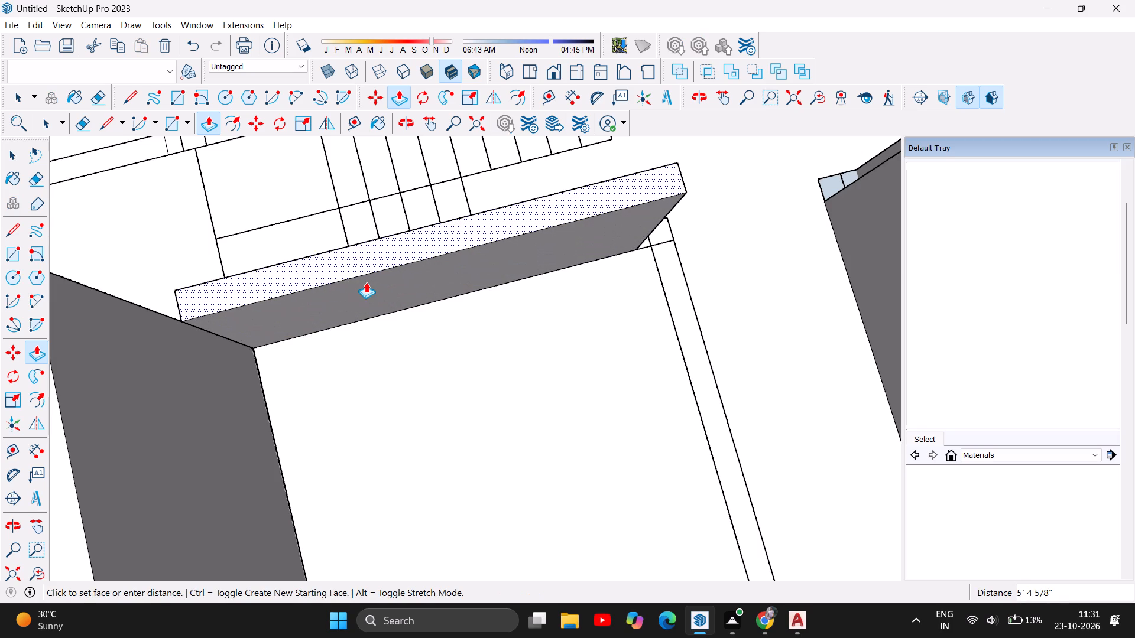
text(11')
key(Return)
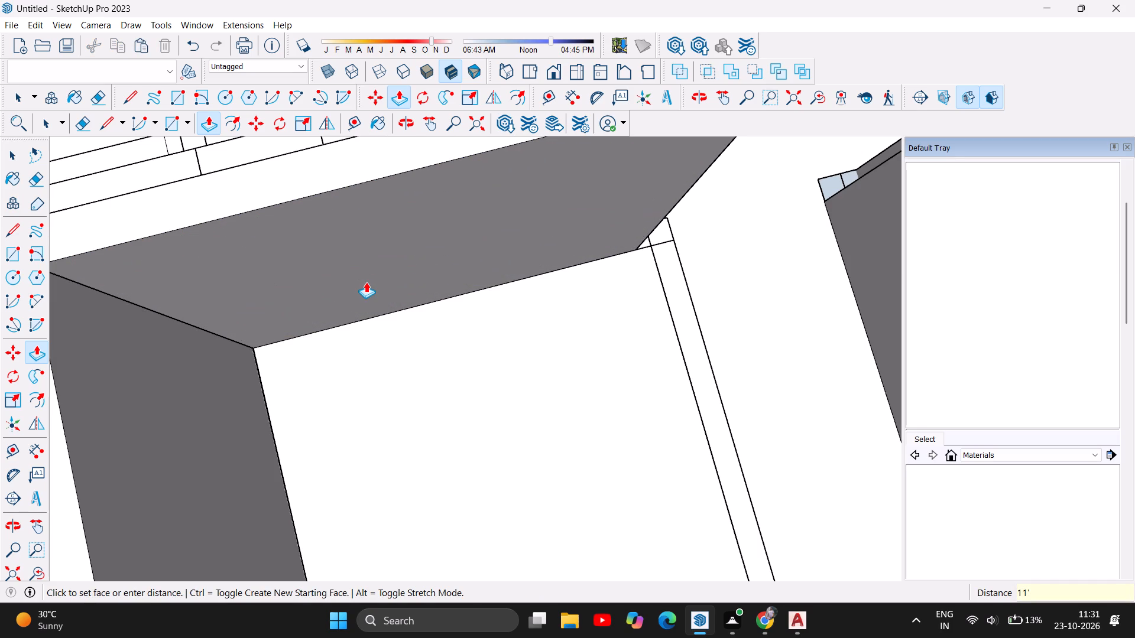
Undo both raised wall segments on the near side of the stairs, their rectangles, and the raising of the partition between the two rear rooms.
scroll(366, 282, down, 16)
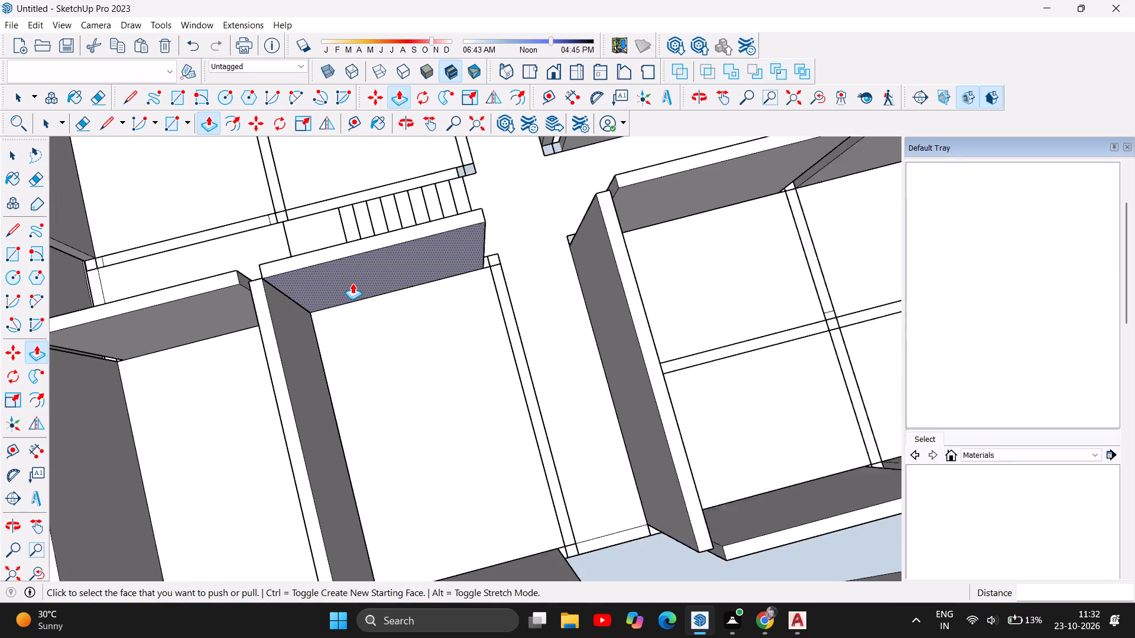
scroll(391, 263, down, 5)
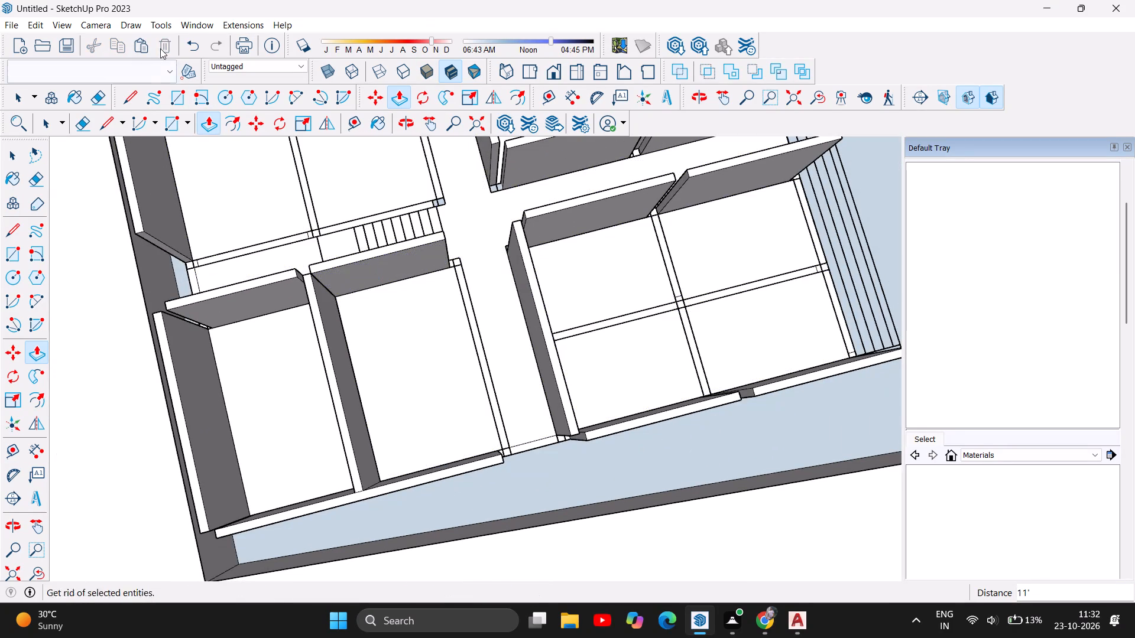
scroll(382, 399, down, 6)
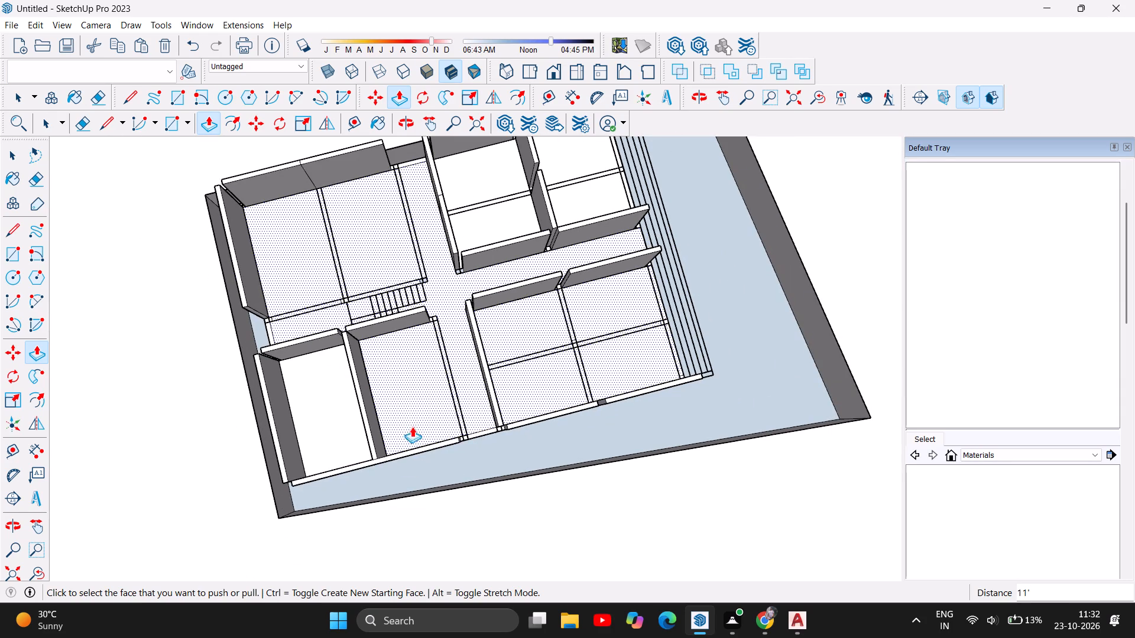
scroll(453, 395, up, 3)
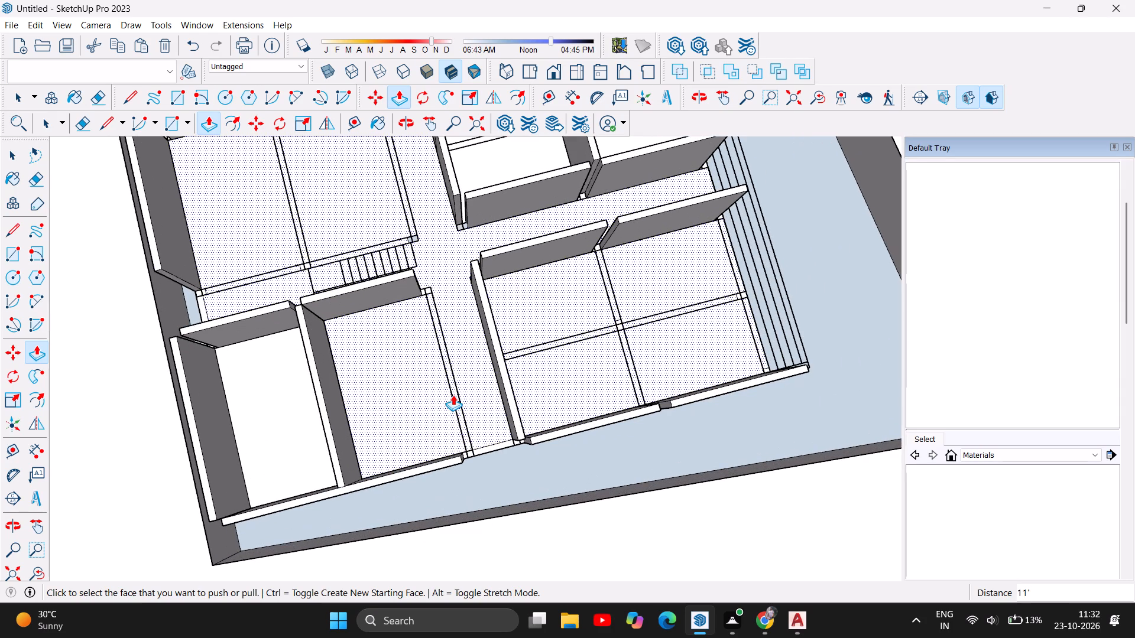
scroll(453, 394, down, 4)
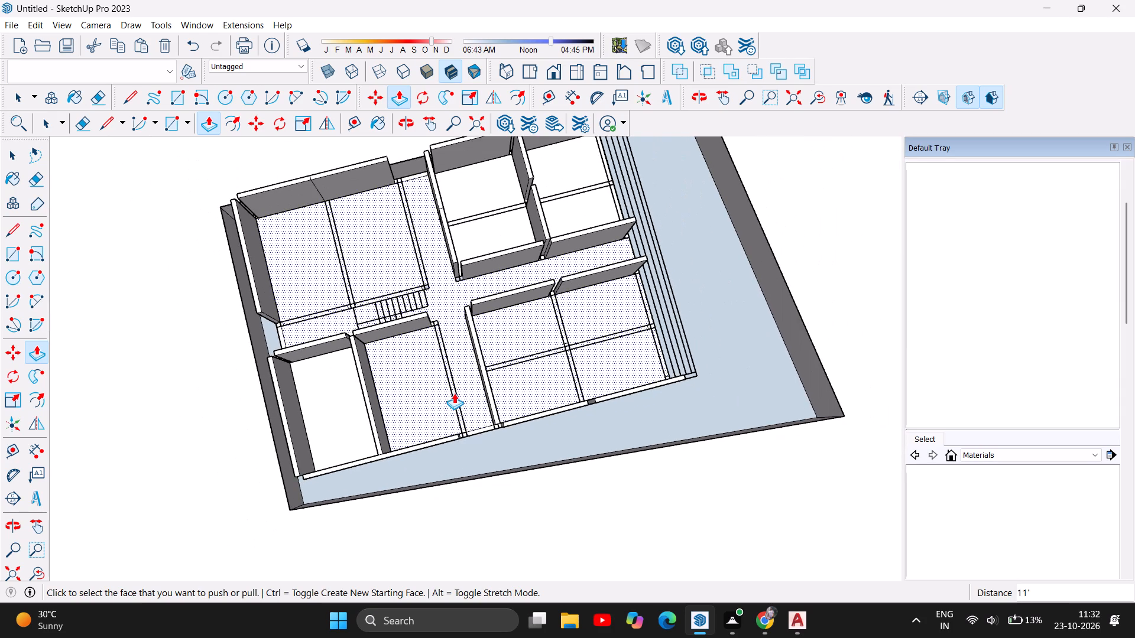
scroll(454, 392, down, 6)
scroll(454, 391, up, 8)
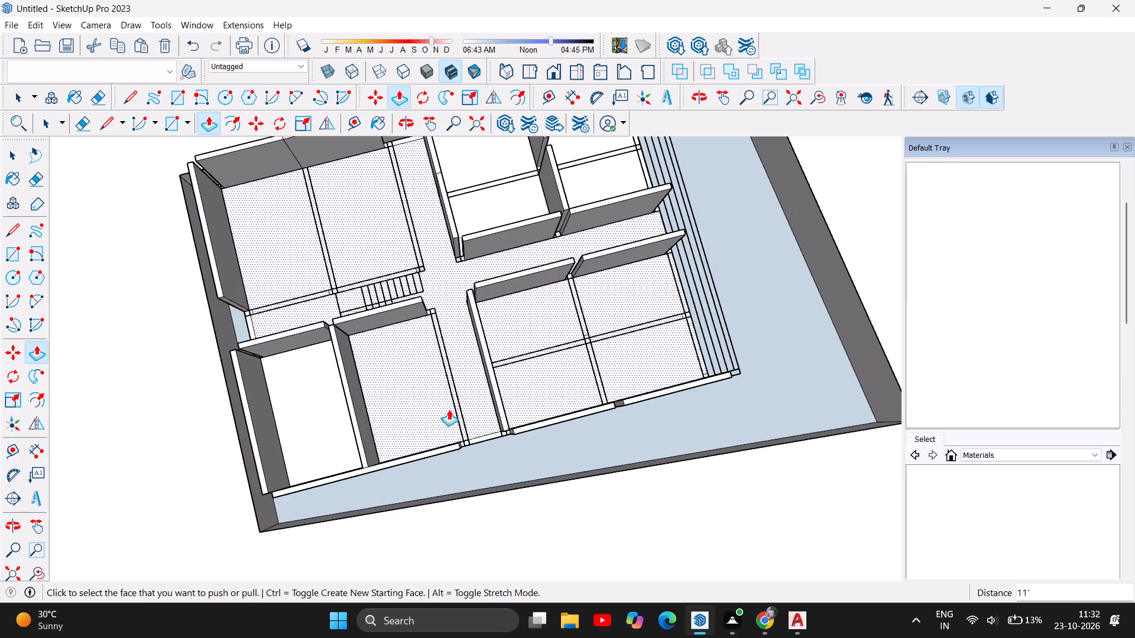
key(ctrl+z)
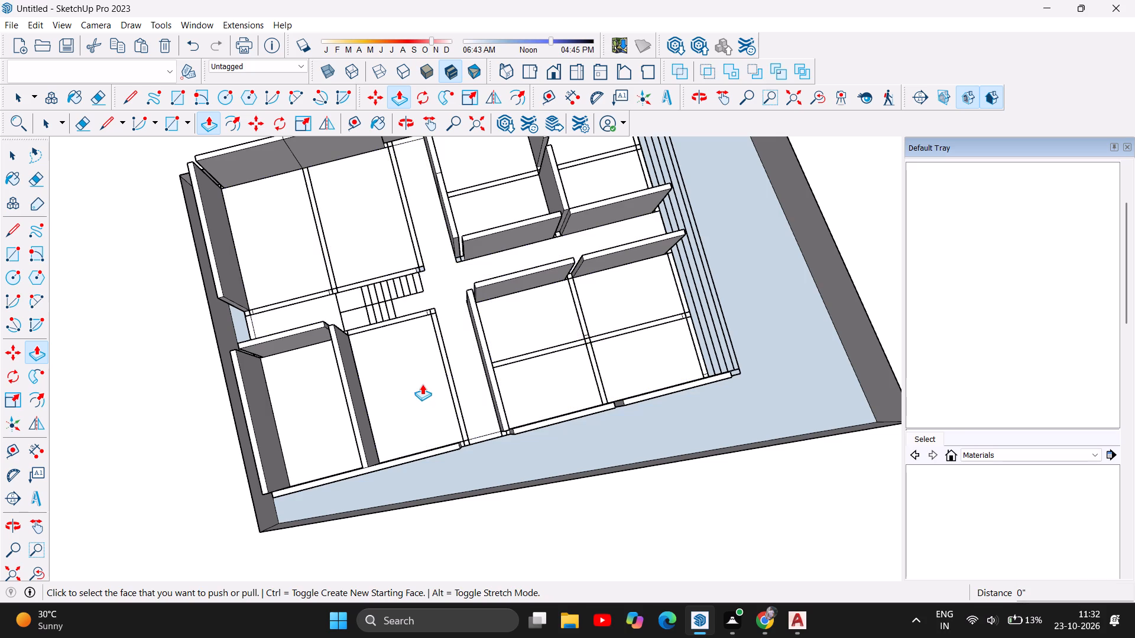
key(ctrl+z)
key(ctrl+z)
key(ctrl+z)
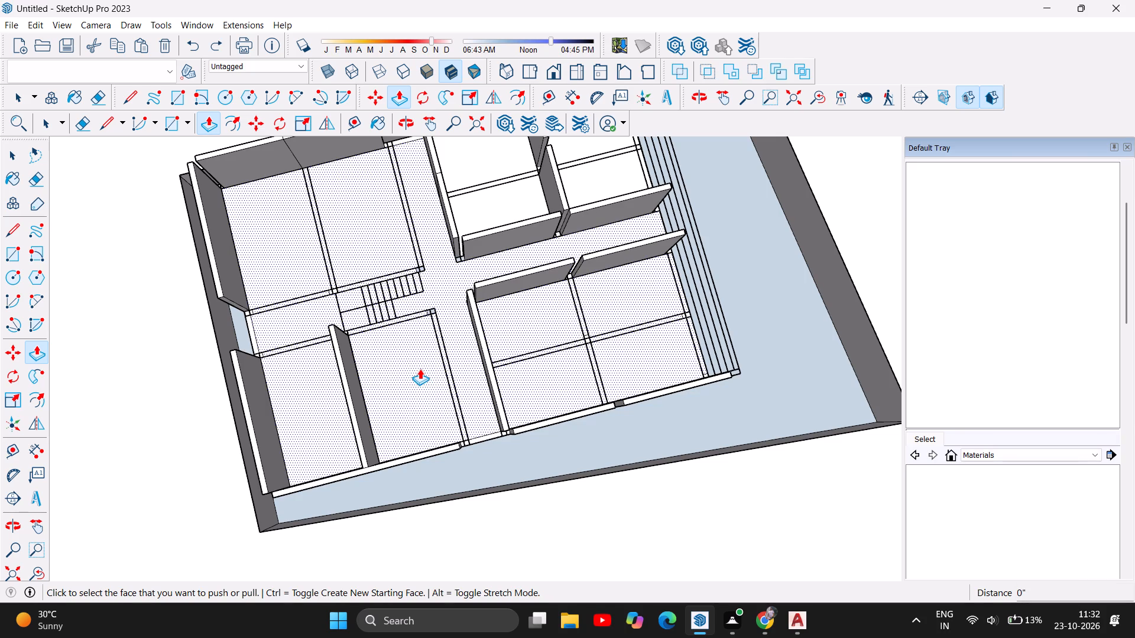
key(ctrl+z)
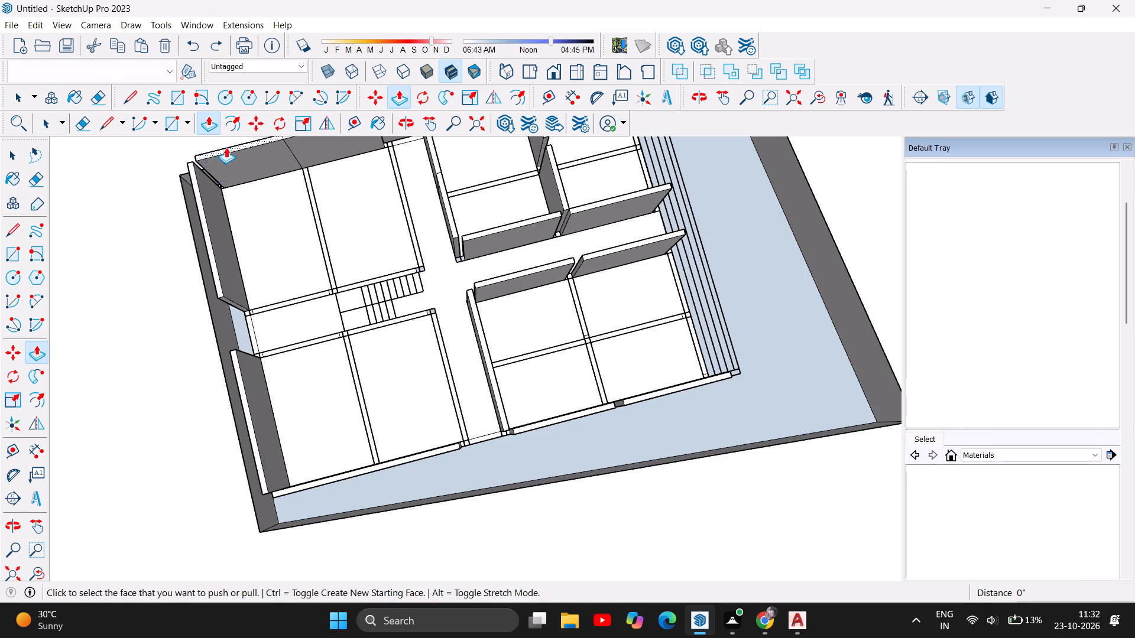
Draw a rectangle about 11' 11" by 9" over the stair-bay strip from the outer-wall column to the unraised partition junction and Push/Pull it 11' upward.
click(166, 122)
scroll(254, 372, up, 6)
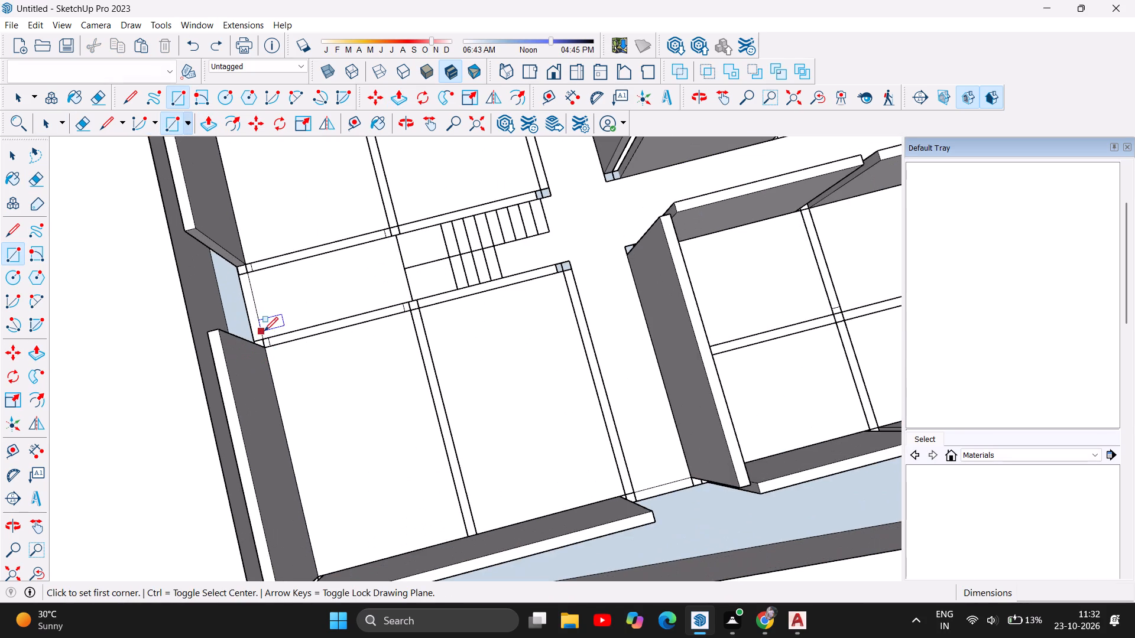
click(268, 338)
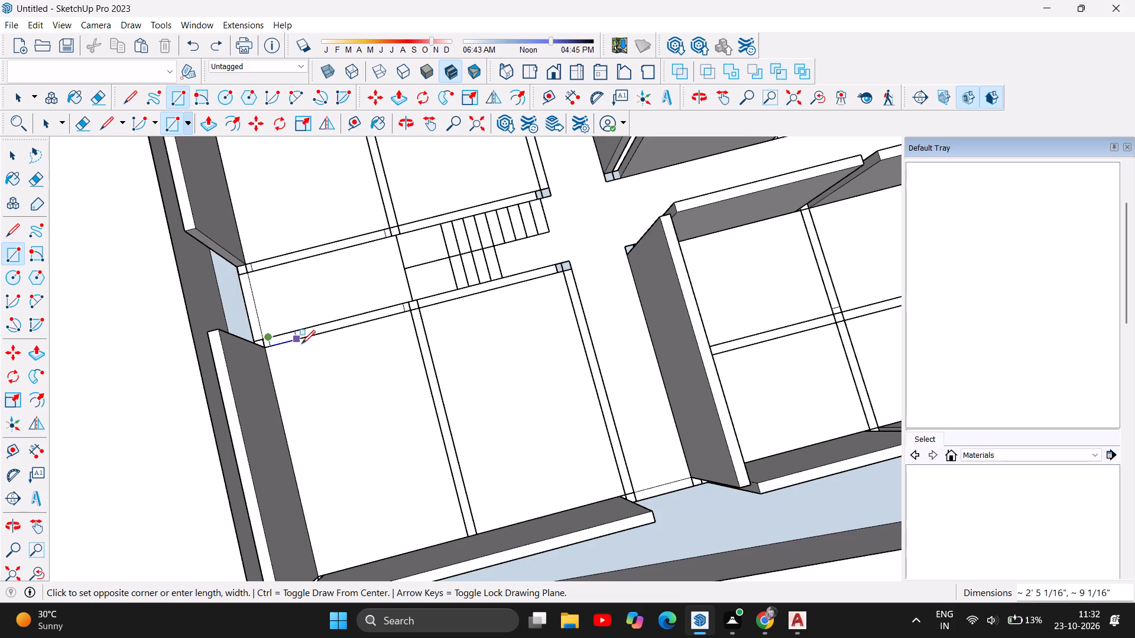
click(405, 313)
click(204, 122)
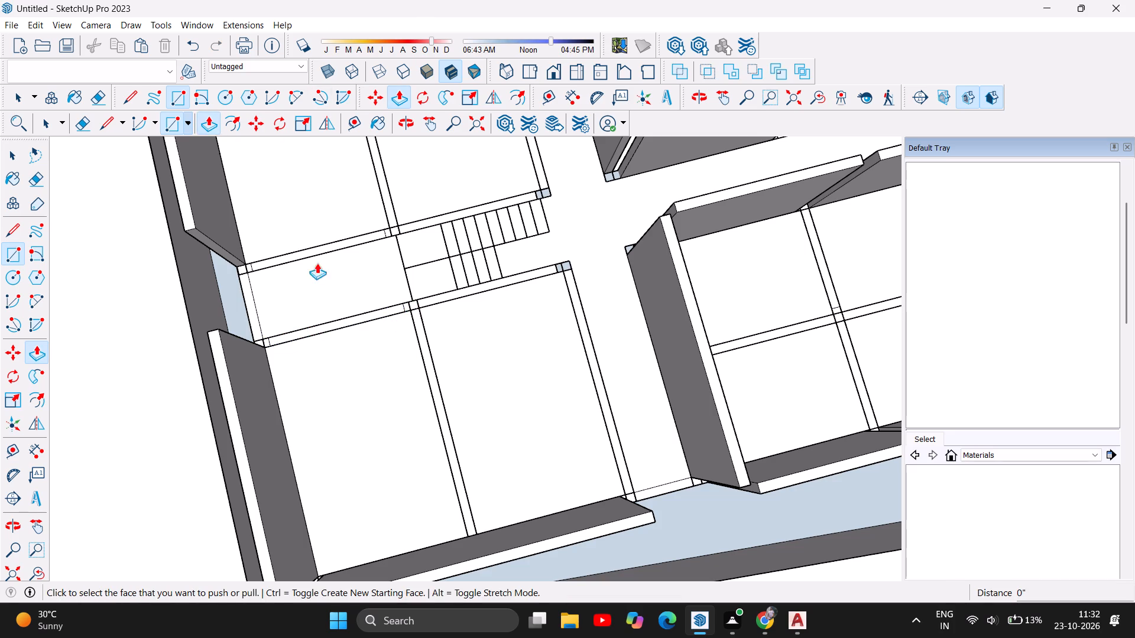
scroll(343, 344, up, 5)
click(306, 314)
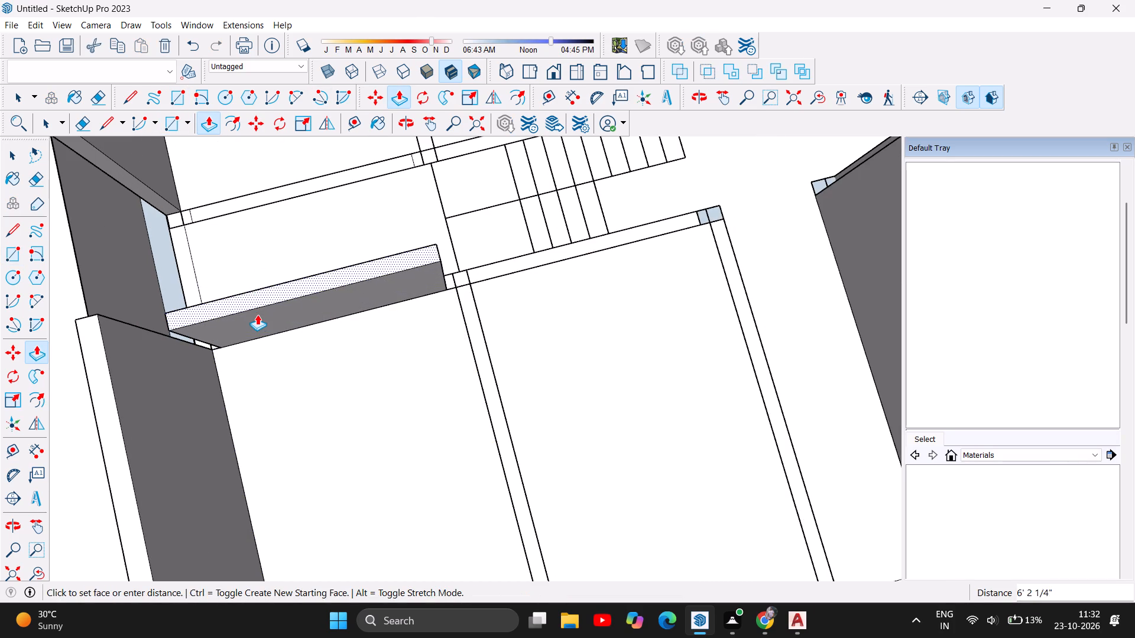
text(11')
key(Return)
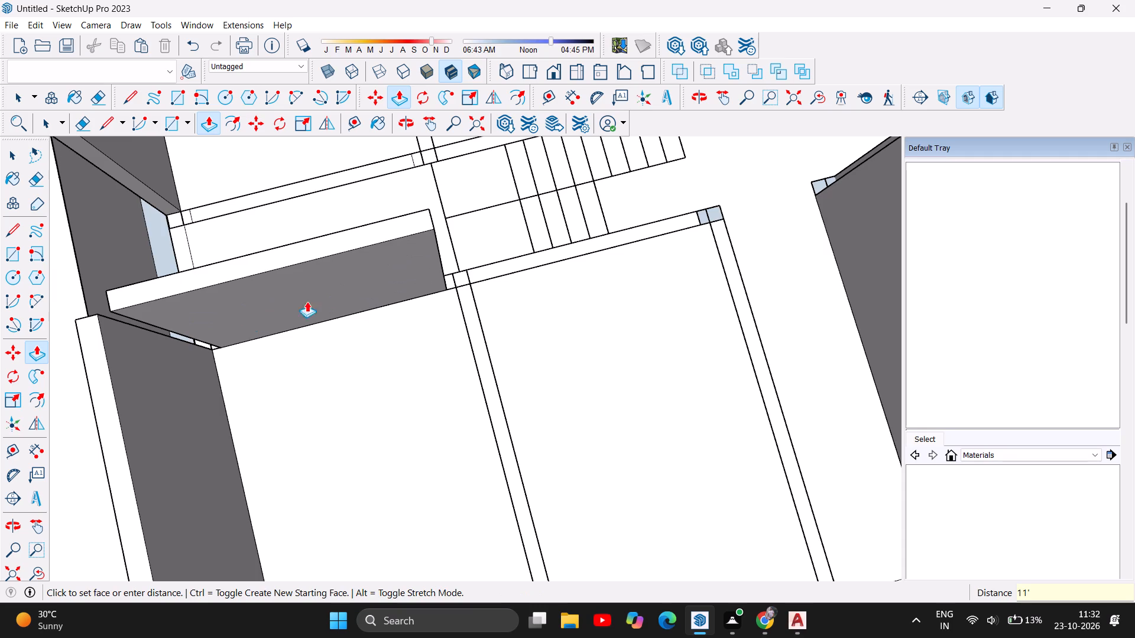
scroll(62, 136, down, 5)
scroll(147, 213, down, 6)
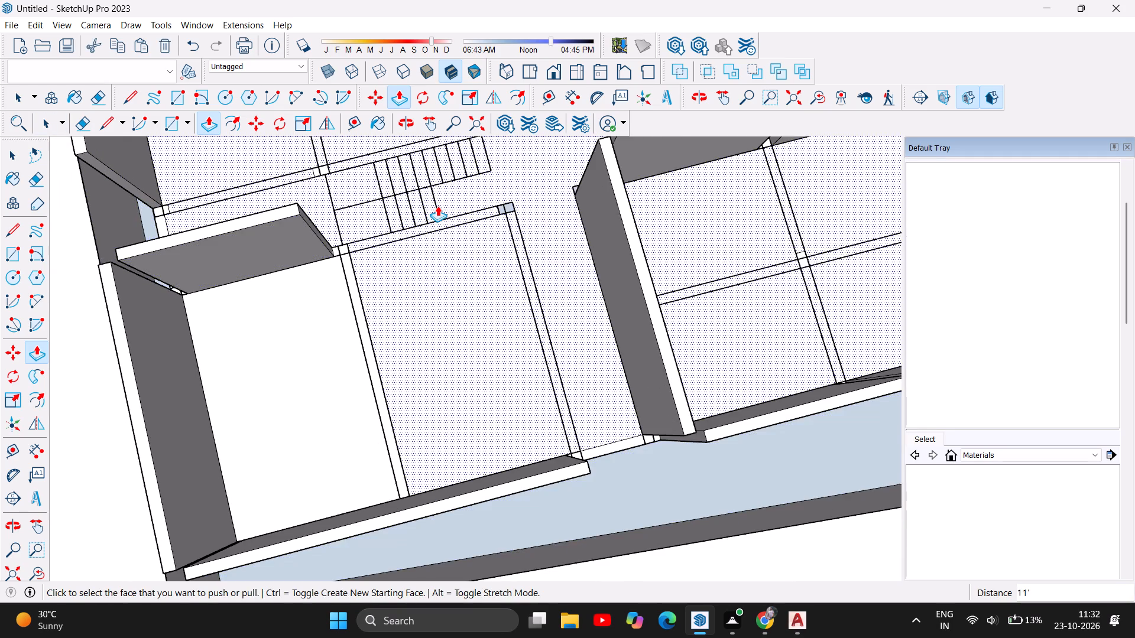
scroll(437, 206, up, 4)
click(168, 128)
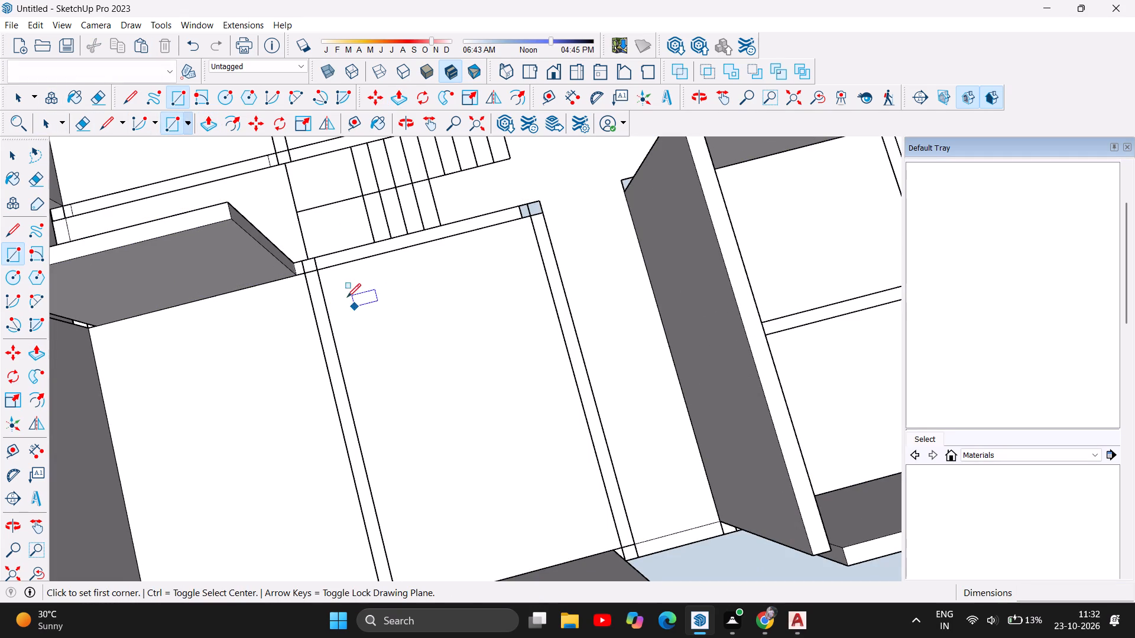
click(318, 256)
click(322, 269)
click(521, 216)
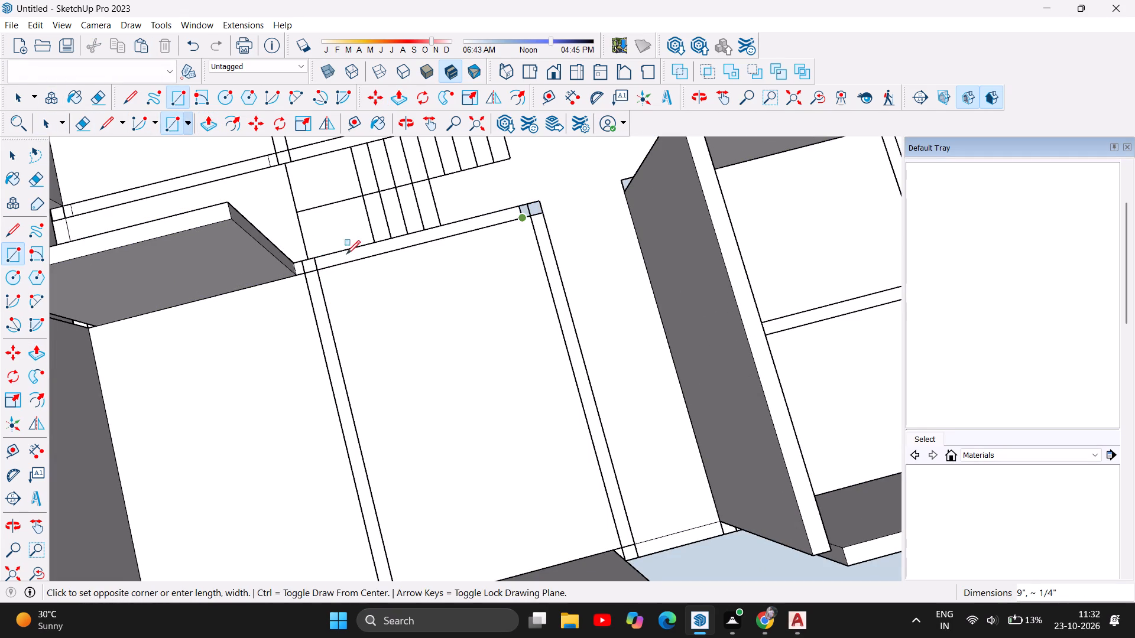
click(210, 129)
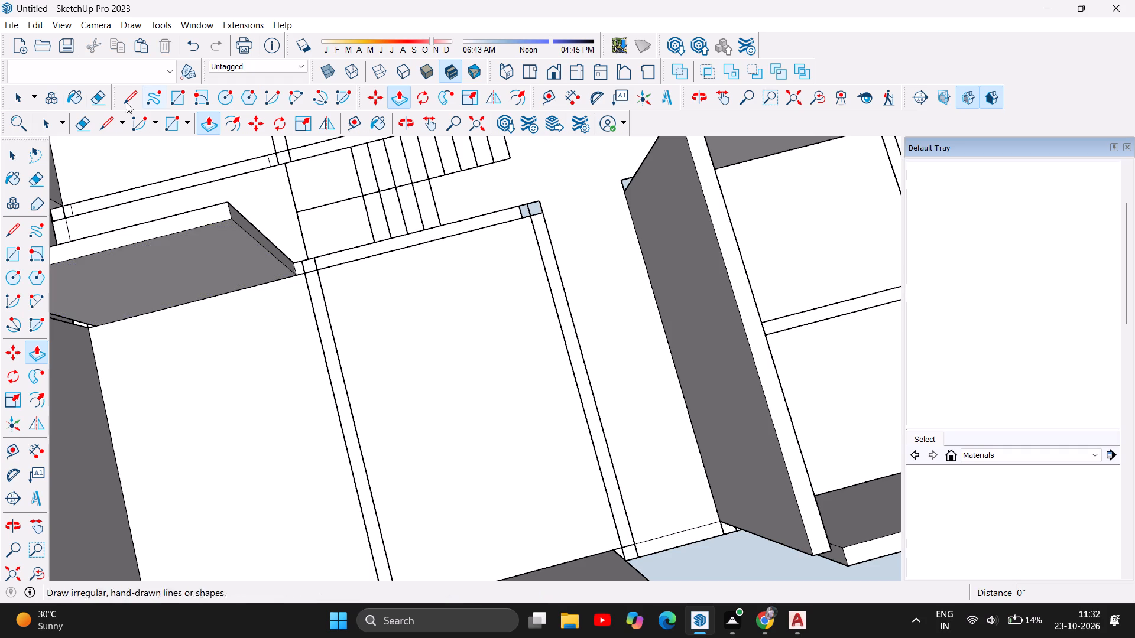
Draw a rectangle about 12' 4 1/2" by 9" over the strip from the partition junction to the column beside the stairs and Push/Pull it 11' upward.
click(180, 100)
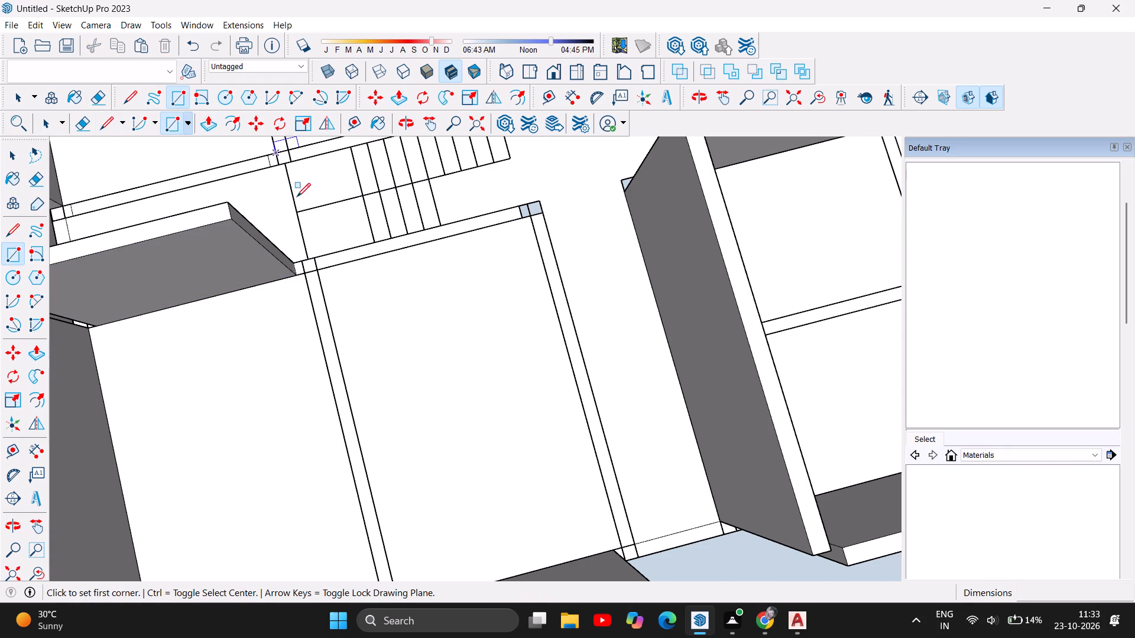
click(316, 258)
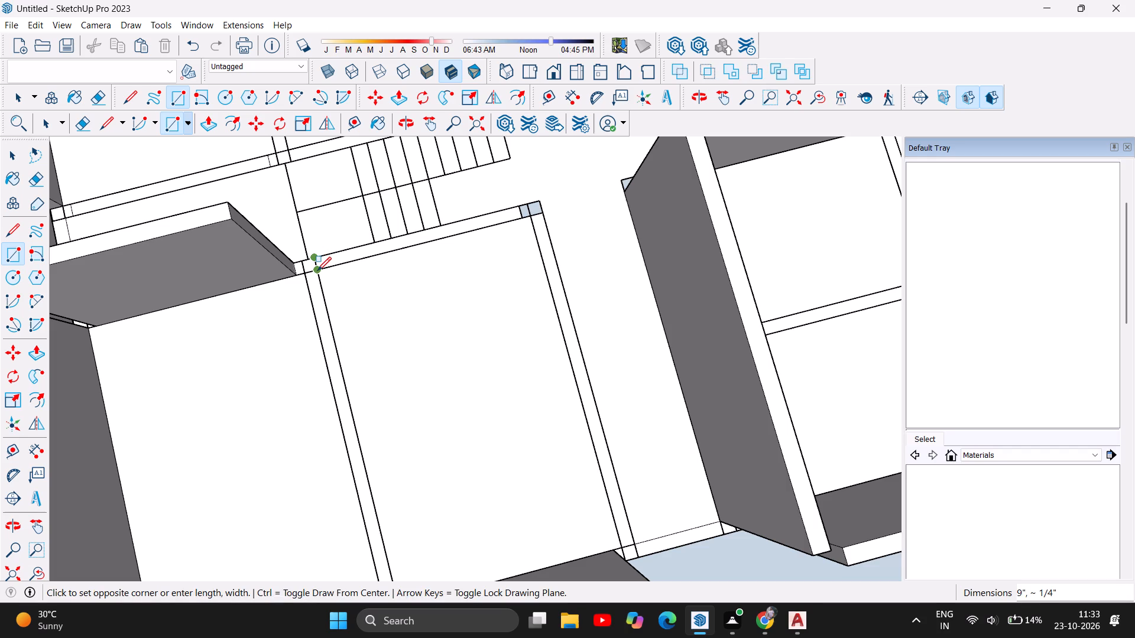
click(317, 271)
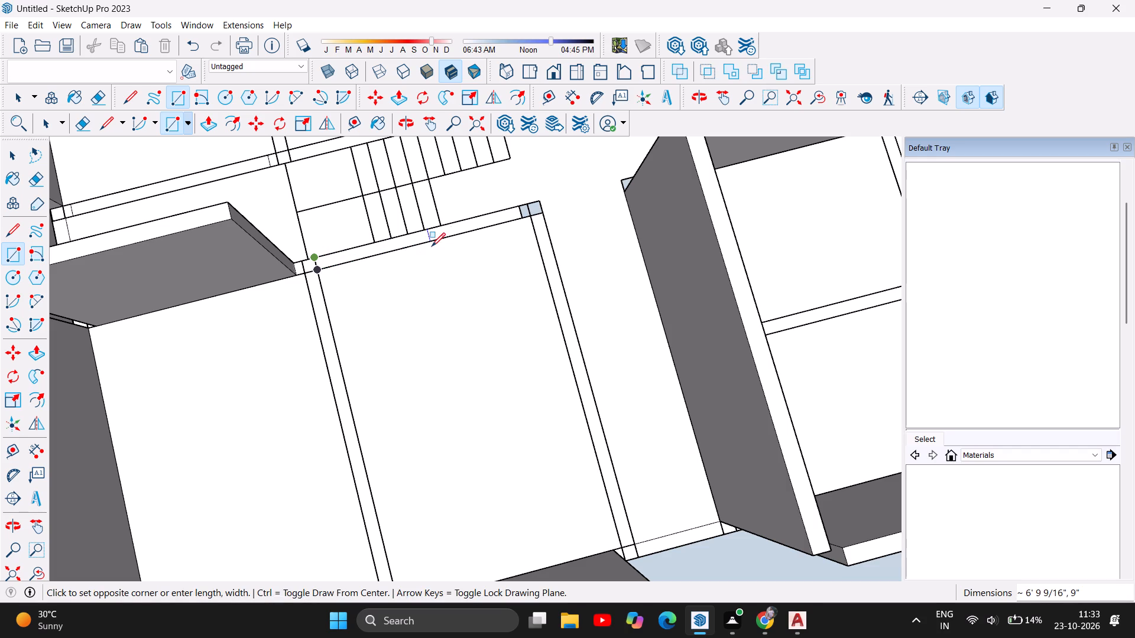
click(520, 217)
click(213, 123)
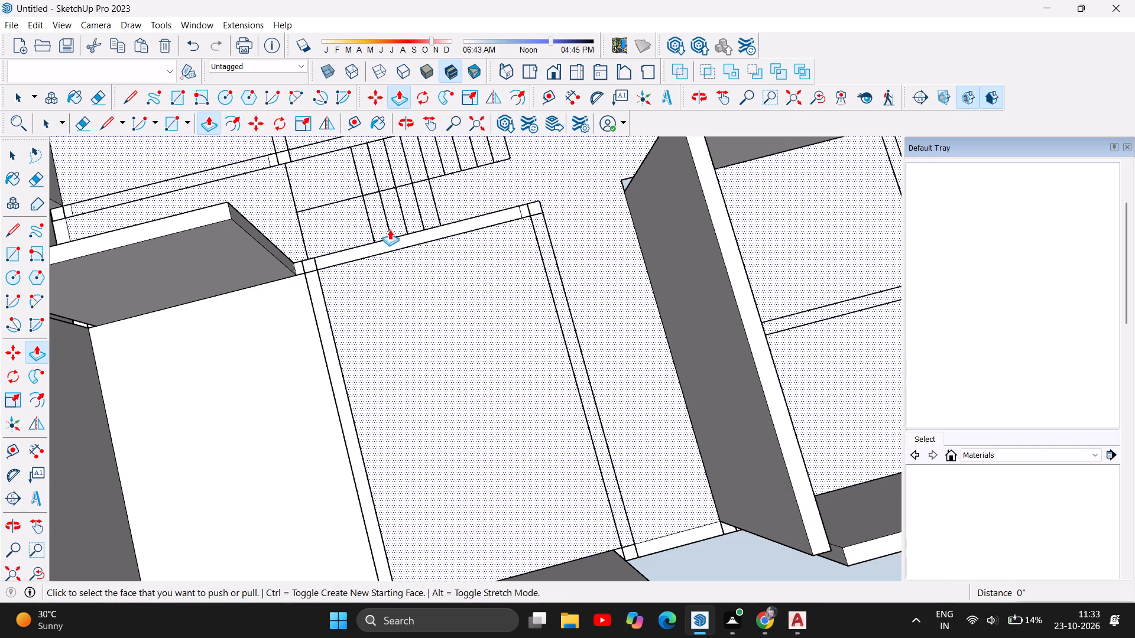
click(375, 242)
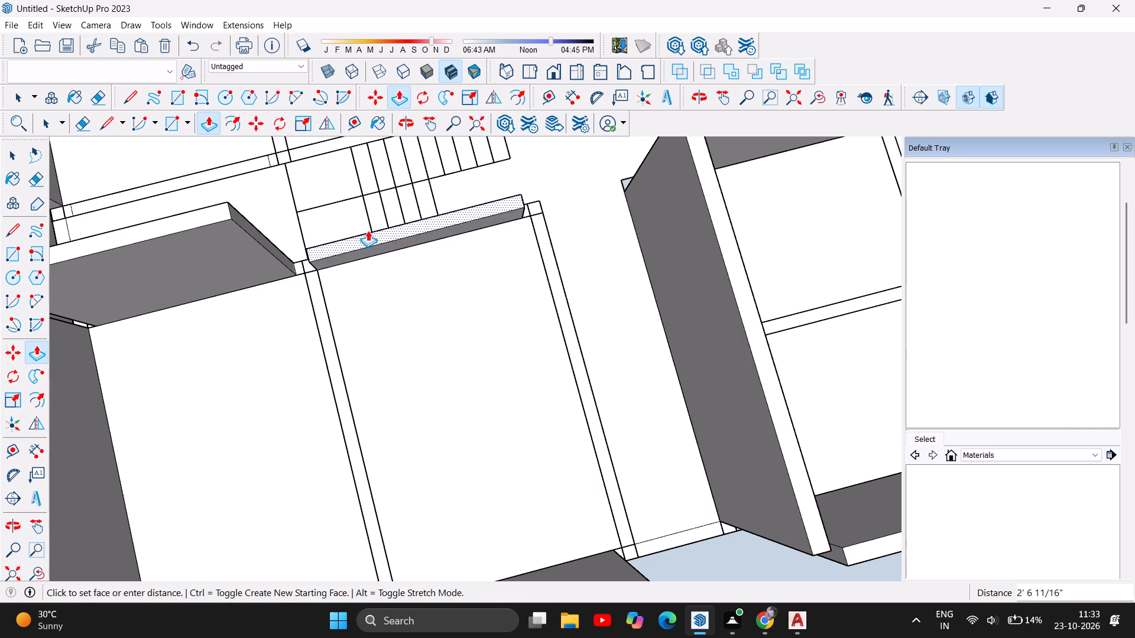
text(11')
key(Return)
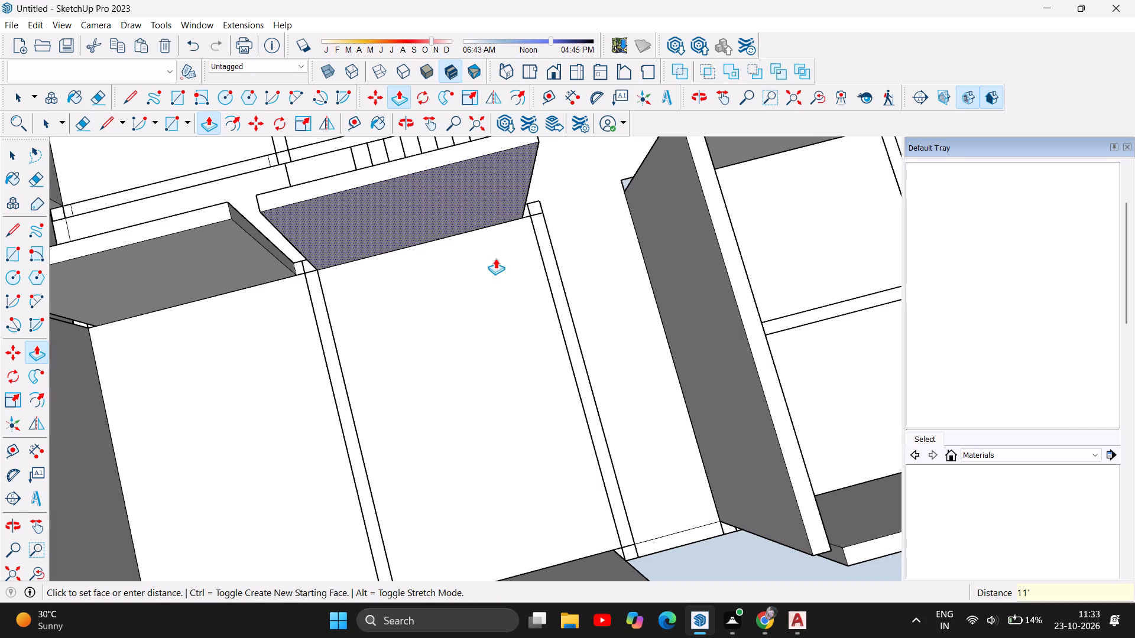
Draw a rectangle about 19' 9" by 9" over the corridor-side strip from the column beside the stairs to the outer-wall column and Push/Pull it 11' upward.
scroll(343, 263, down, 5)
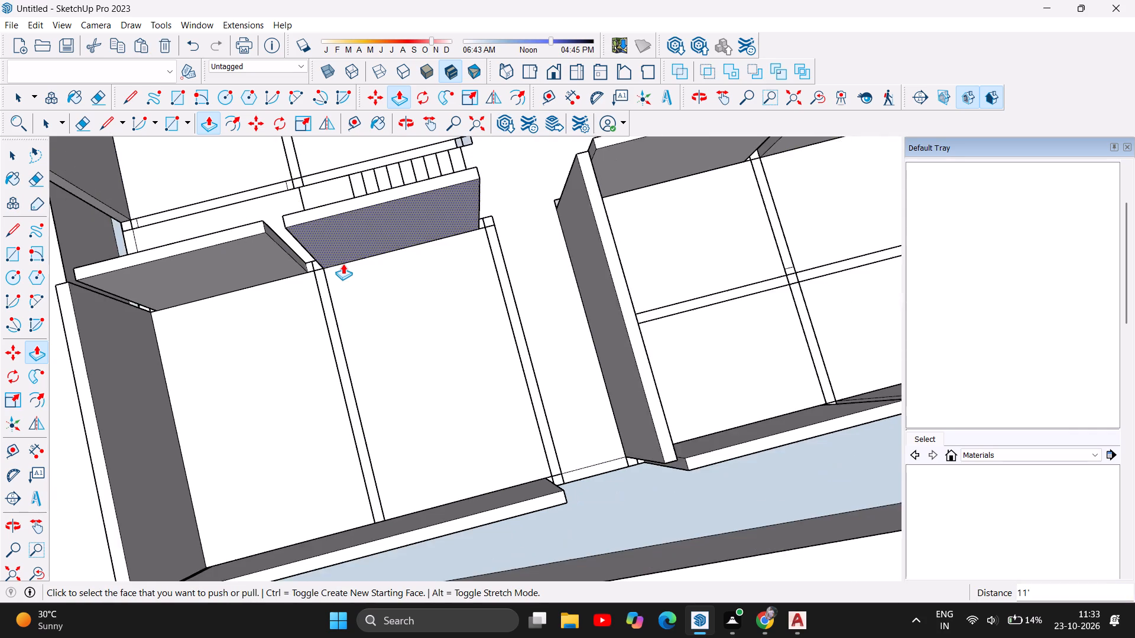
scroll(350, 260, down, 4)
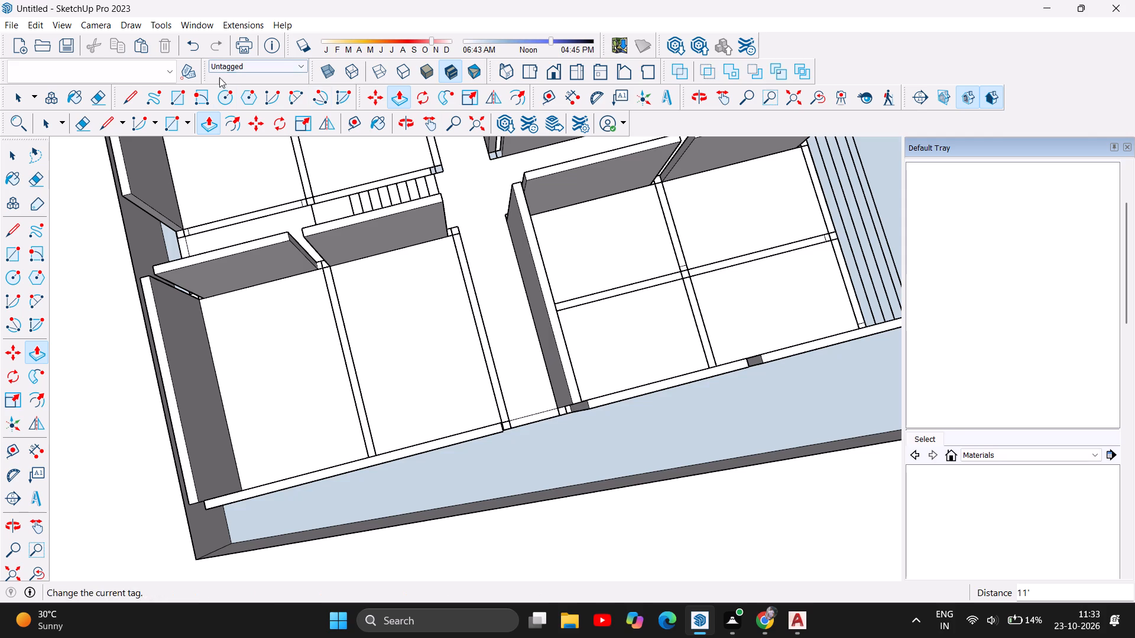
click(178, 121)
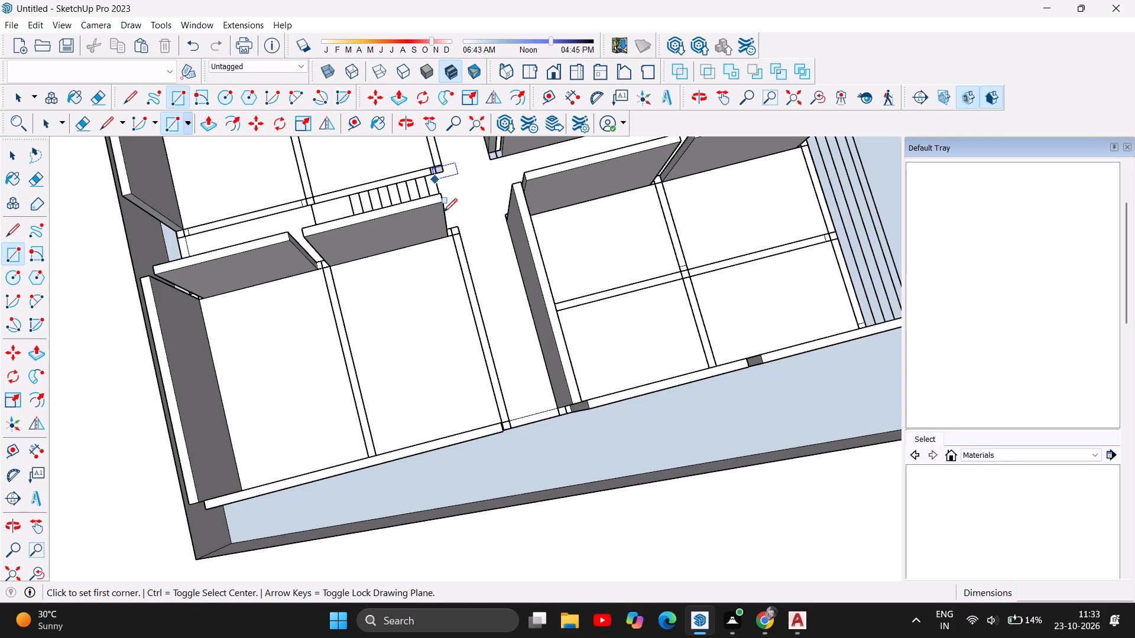
scroll(508, 259, up, 5)
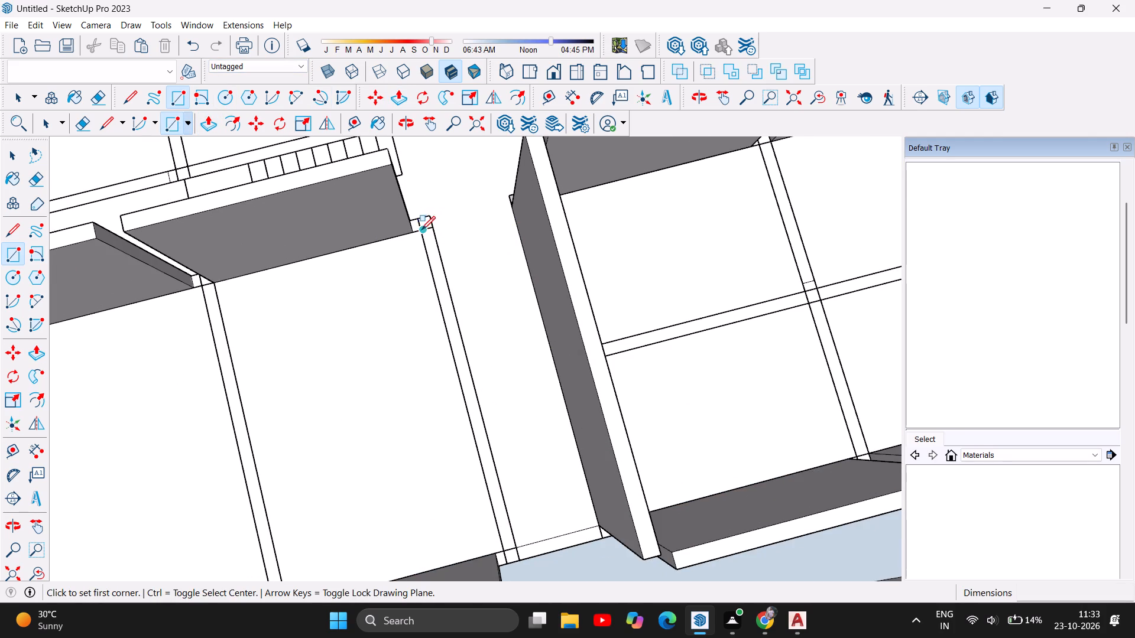
click(421, 230)
click(430, 227)
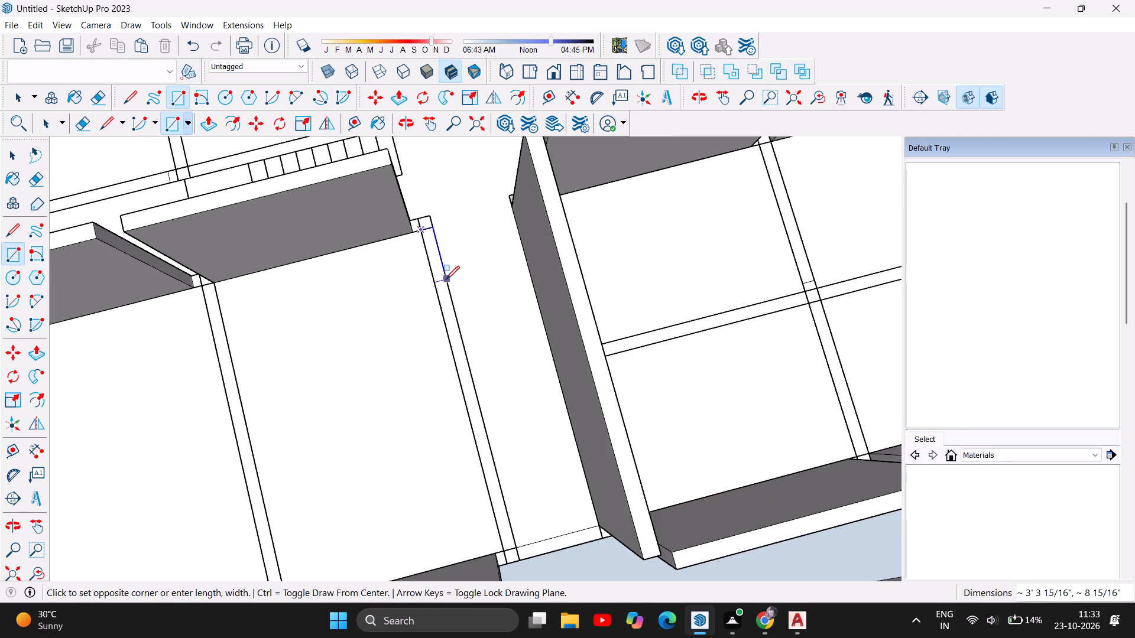
scroll(446, 279, down, 5)
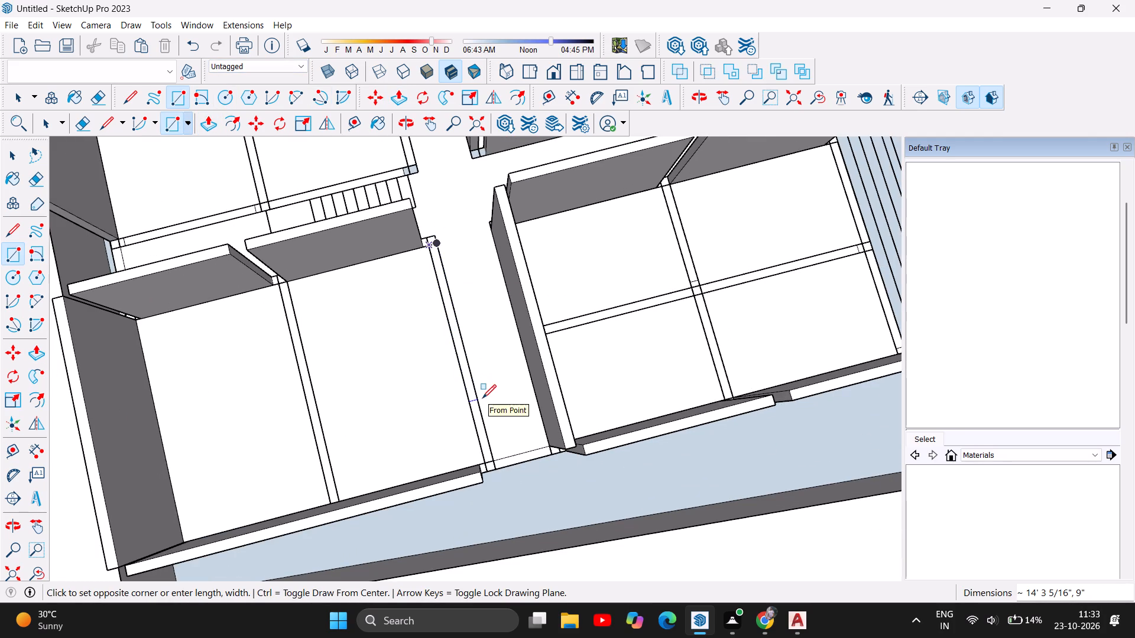
click(494, 456)
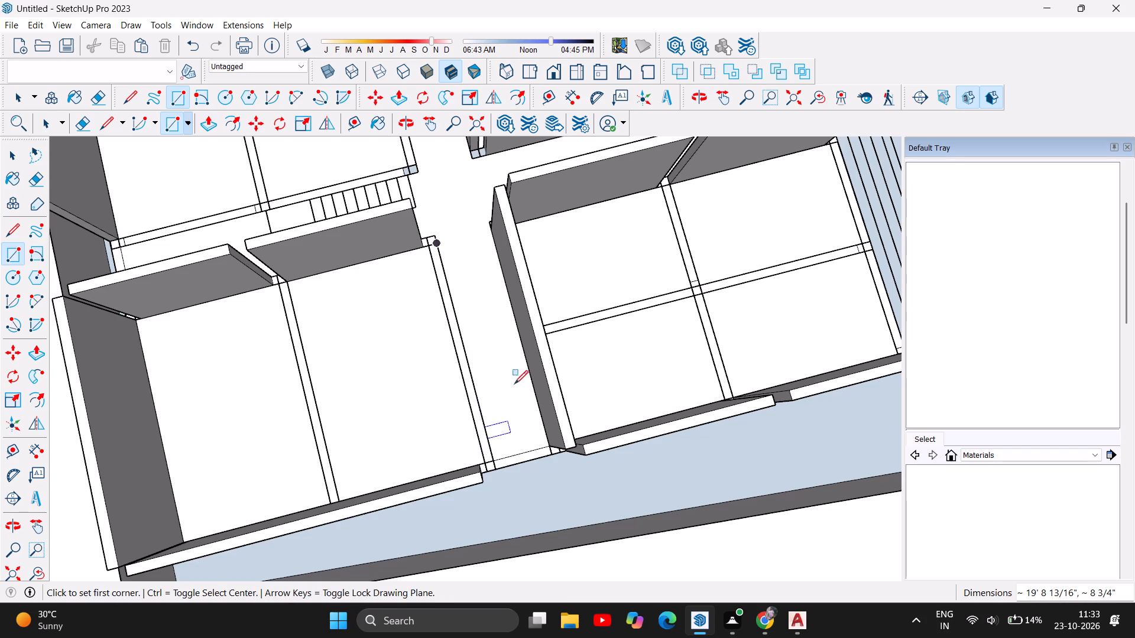
click(207, 122)
scroll(453, 279, up, 5)
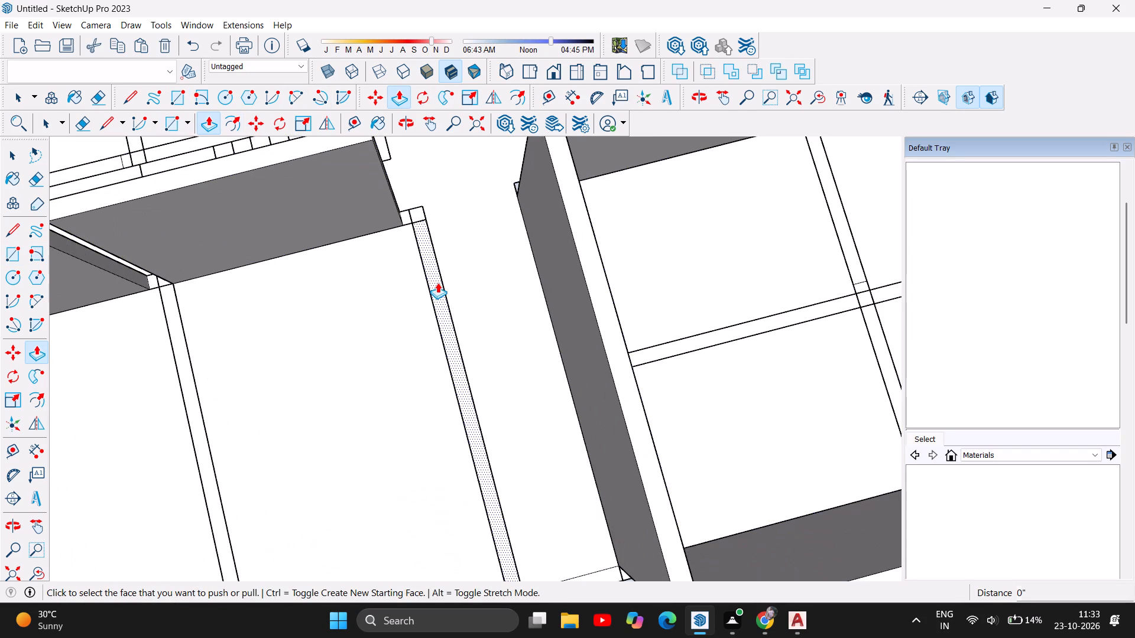
click(437, 282)
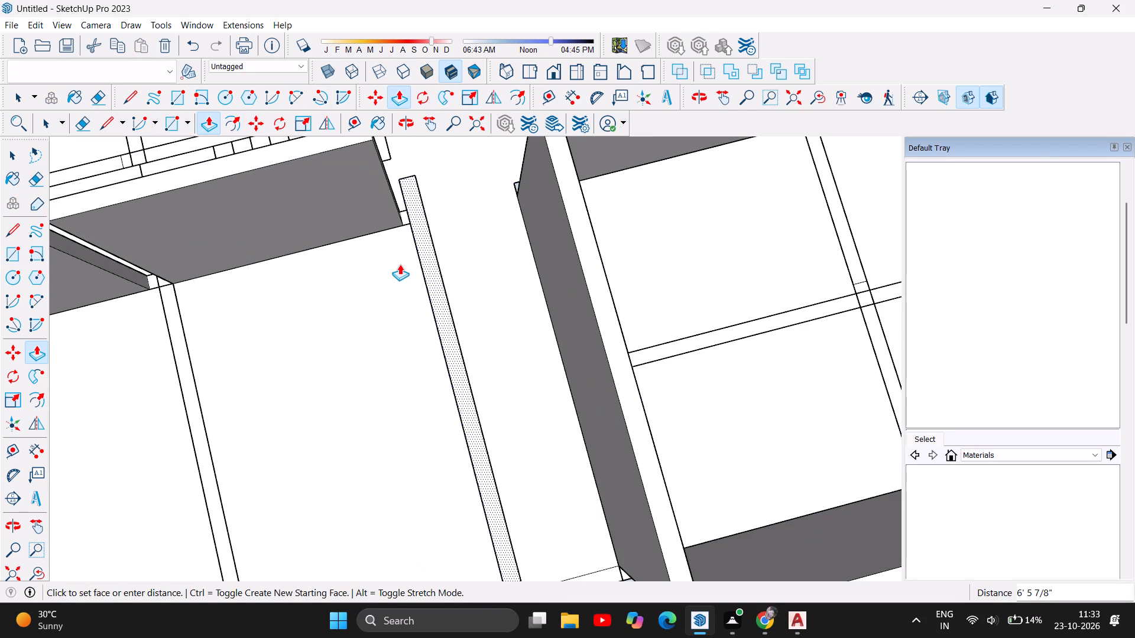
text(11')
key(Return)
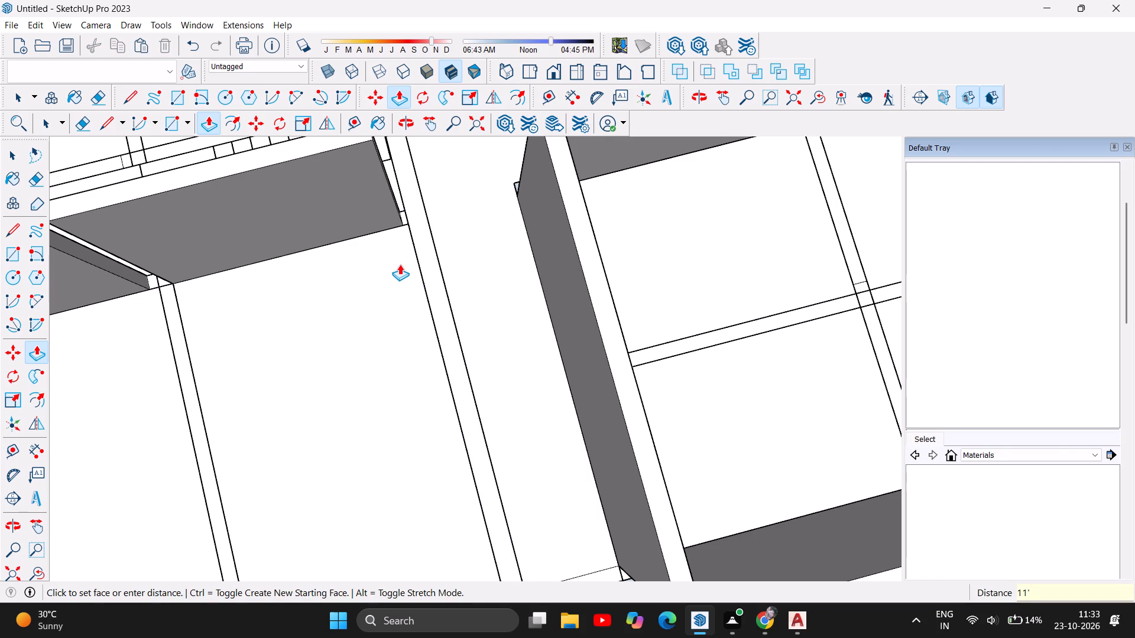
scroll(377, 361, down, 12)
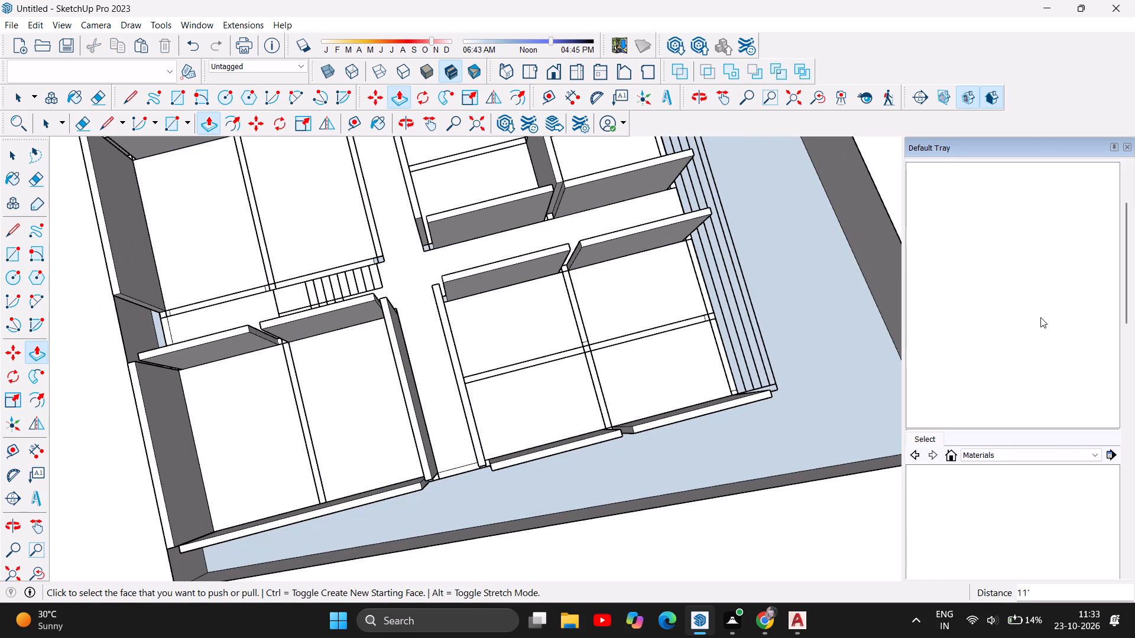
scroll(314, 562, down, 6)
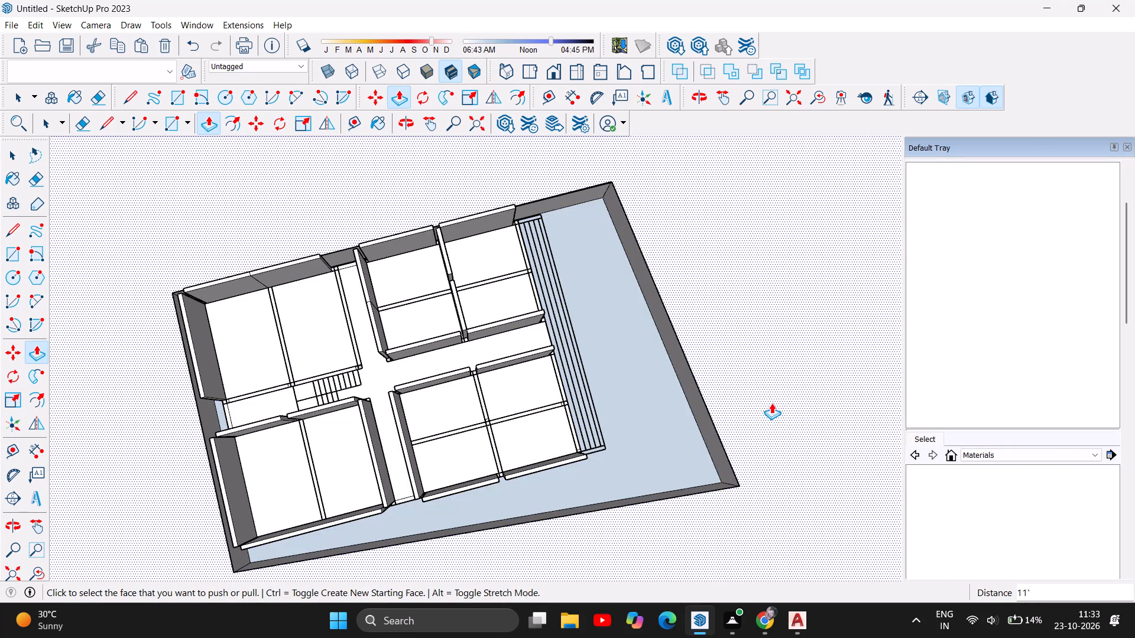
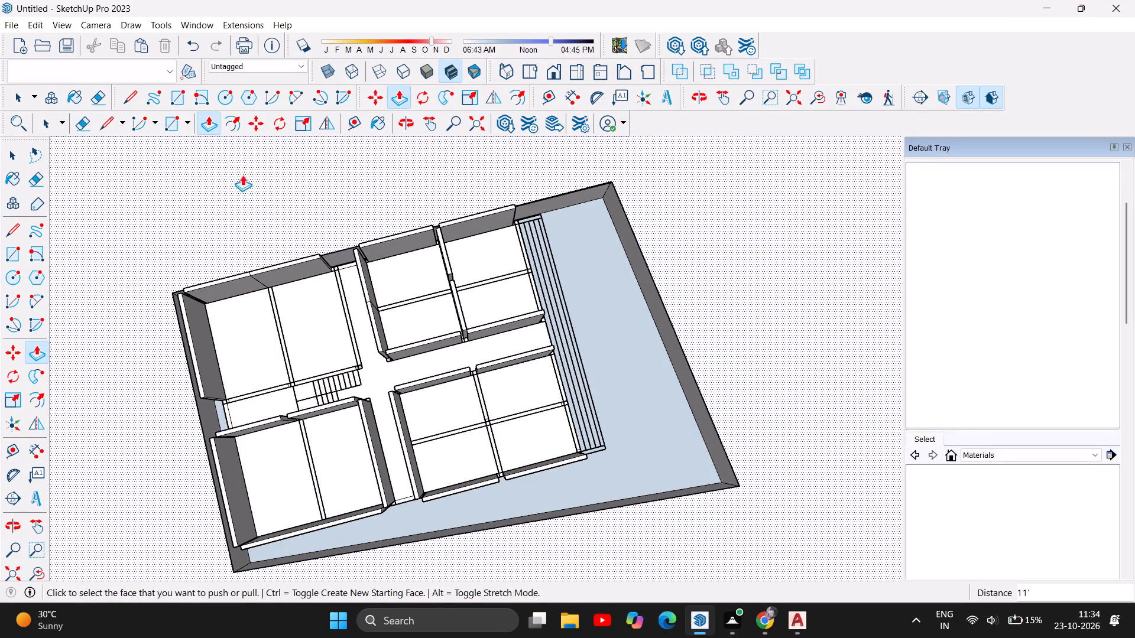
Examine the raised walls of the building from several sides, including the rooms, the central corridor and the staircase area.
scroll(247, 232, down, 6)
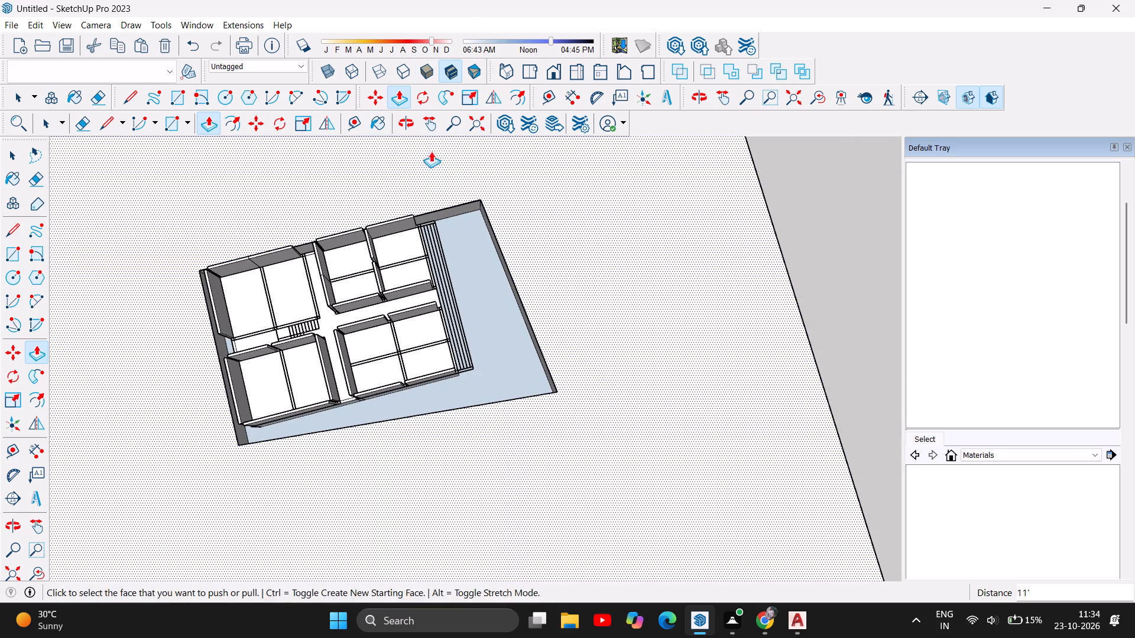
click(413, 122)
drag(843, 280, 385, 116)
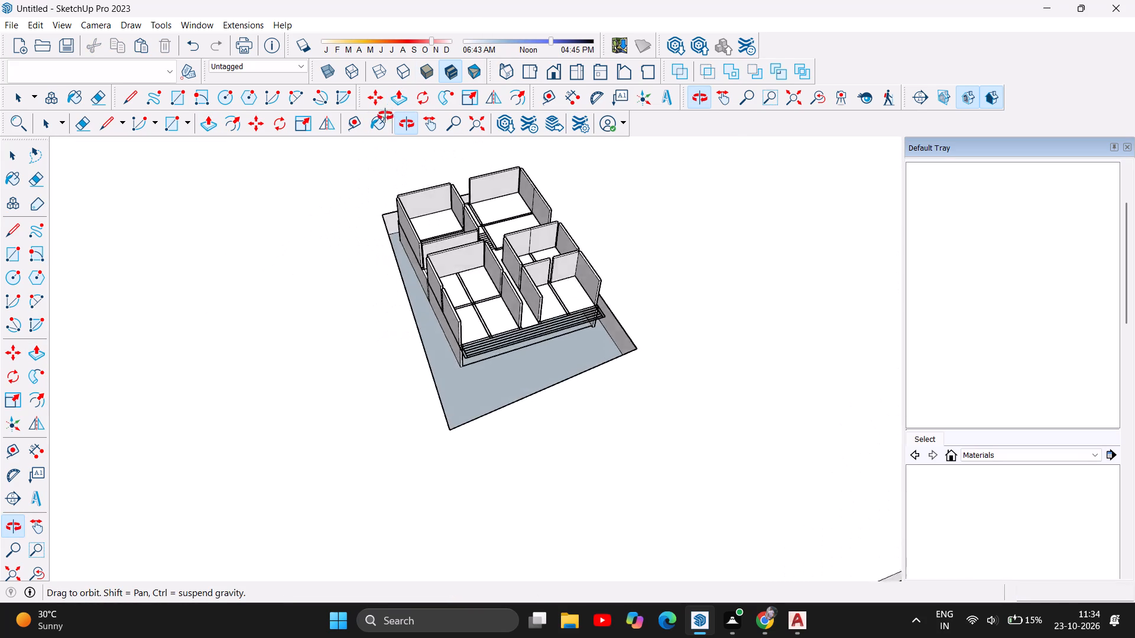
drag(385, 116, 384, 115)
drag(671, 383, 644, 263)
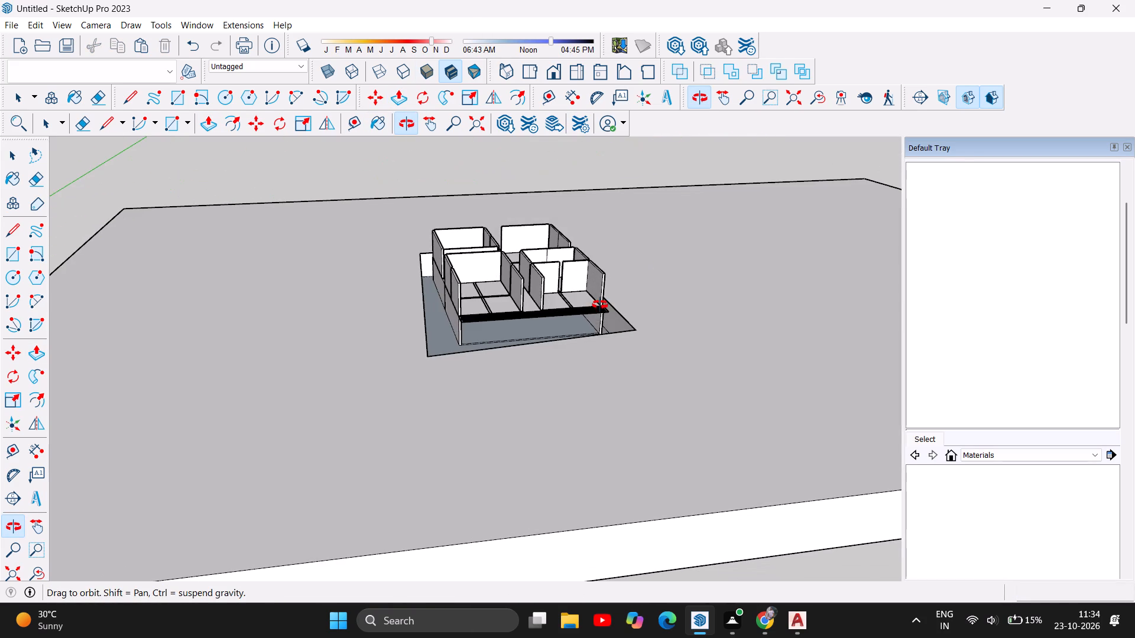
scroll(507, 269, up, 6)
scroll(529, 227, up, 3)
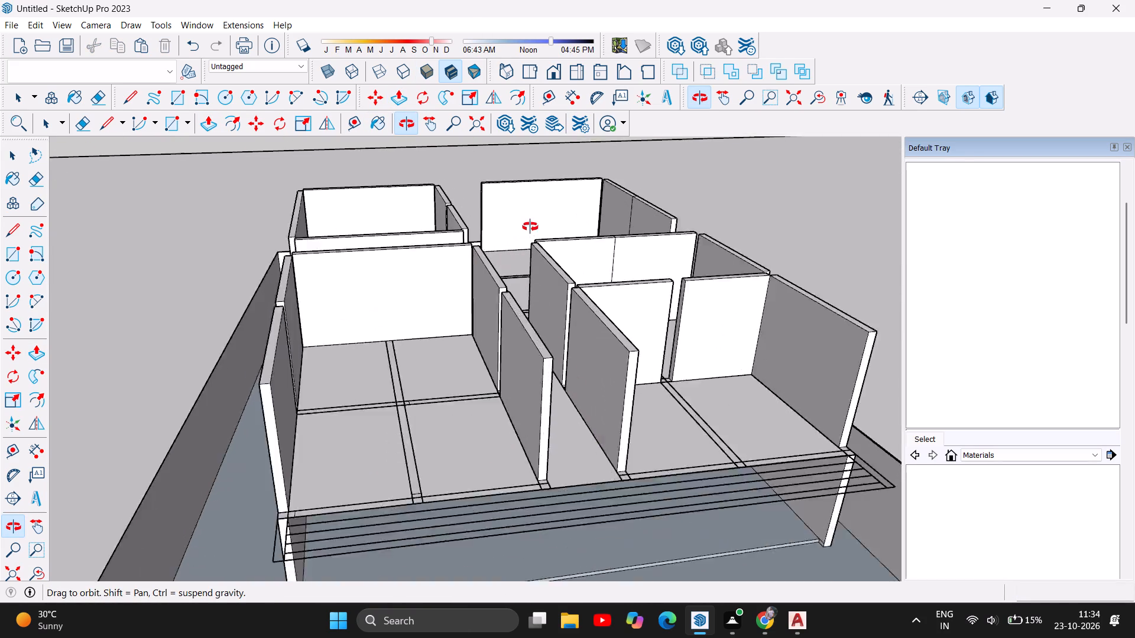
scroll(530, 227, up, 3)
drag(609, 370, 455, 430)
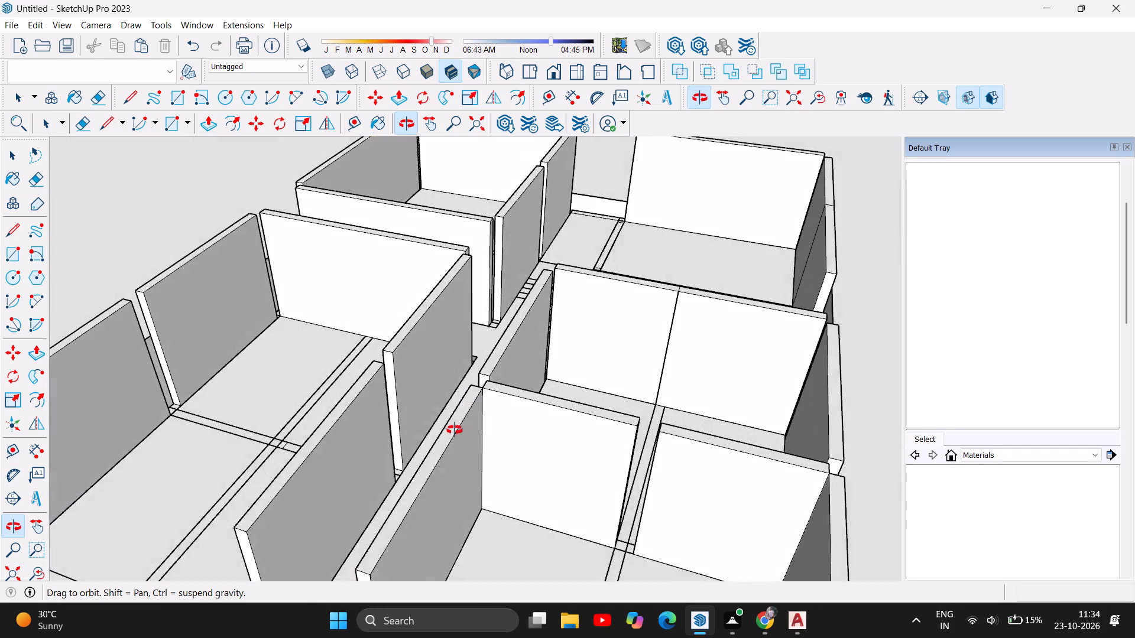
drag(455, 430, 841, 388)
drag(395, 390, 656, 366)
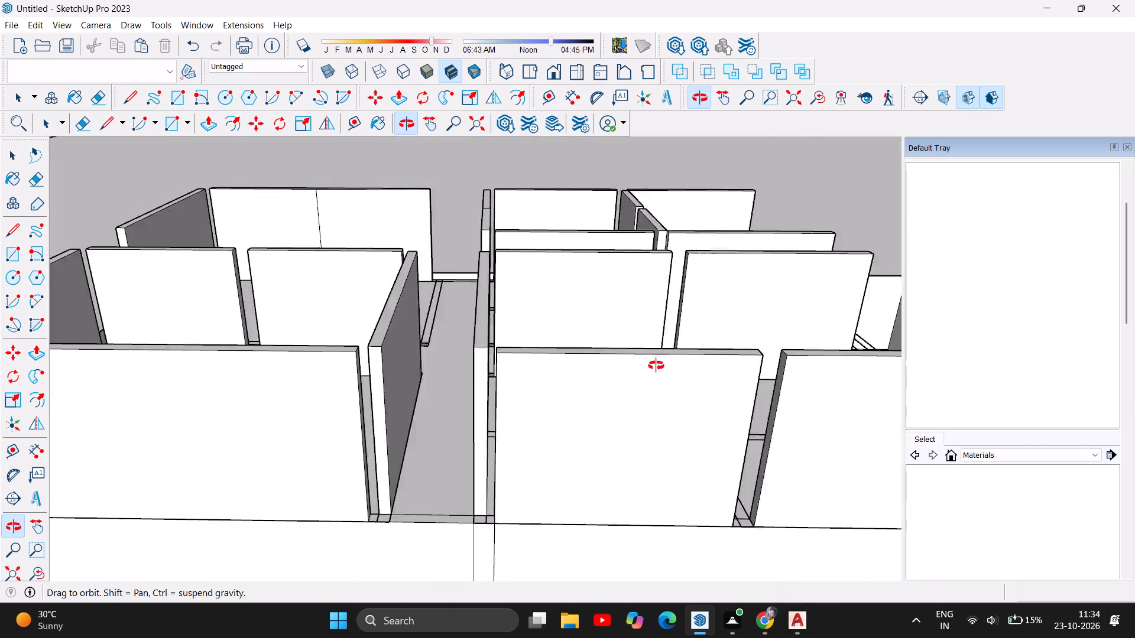
drag(656, 366, 705, 365)
drag(380, 338, 579, 292)
drag(330, 327, 485, 460)
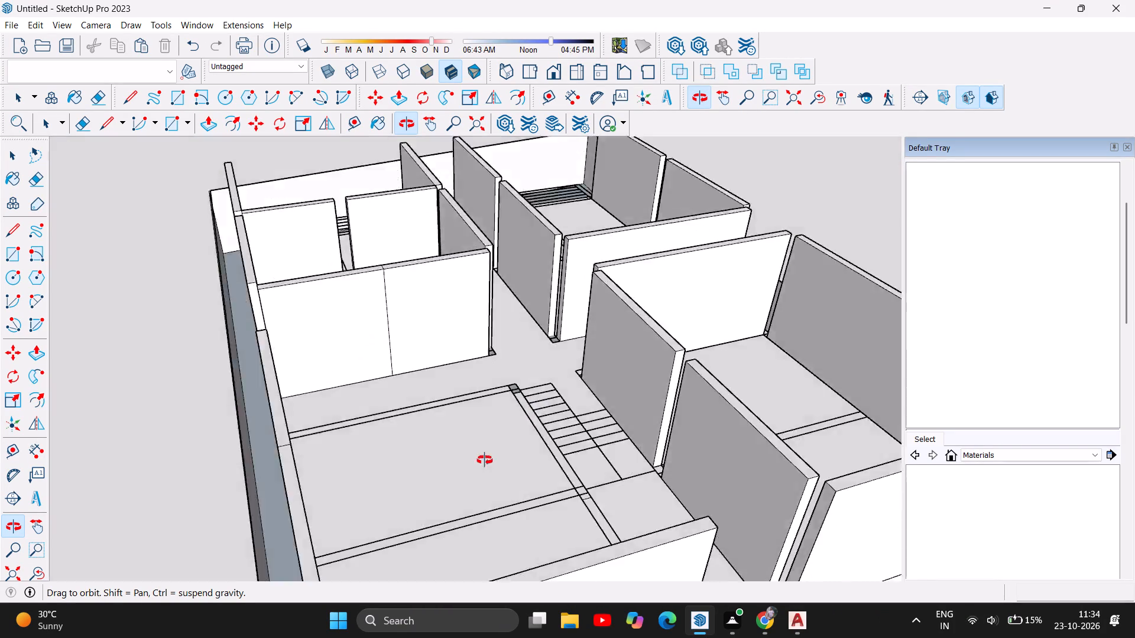
drag(485, 460, 3, 371)
drag(530, 359, 291, 390)
drag(695, 395, 689, 395)
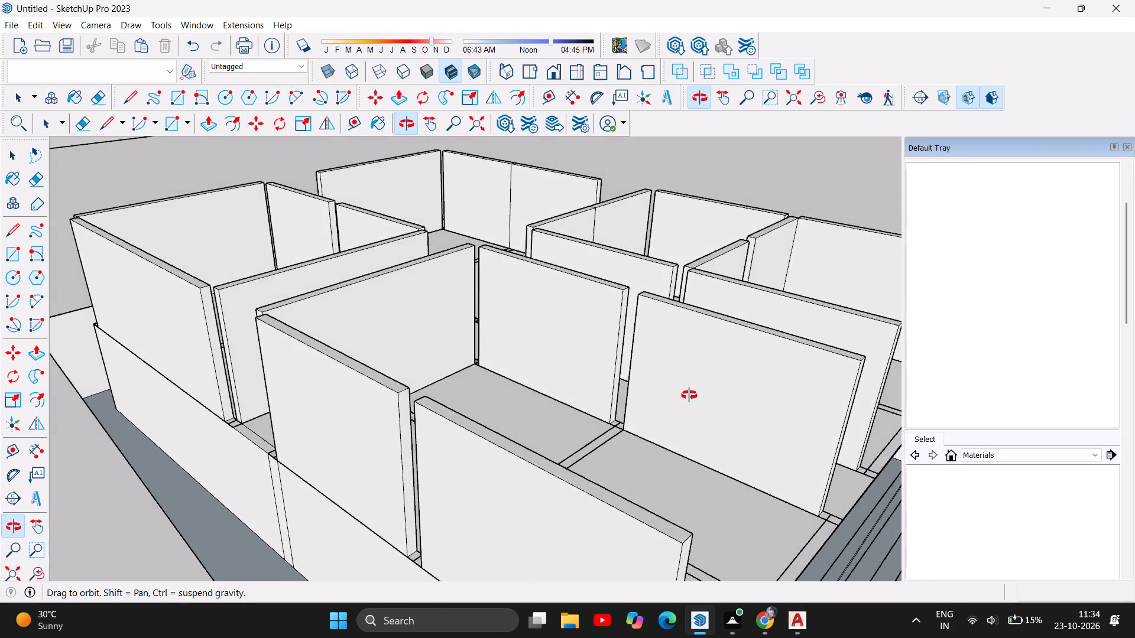
drag(689, 395, 296, 346)
drag(544, 352, 547, 444)
scroll(688, 283, down, 2)
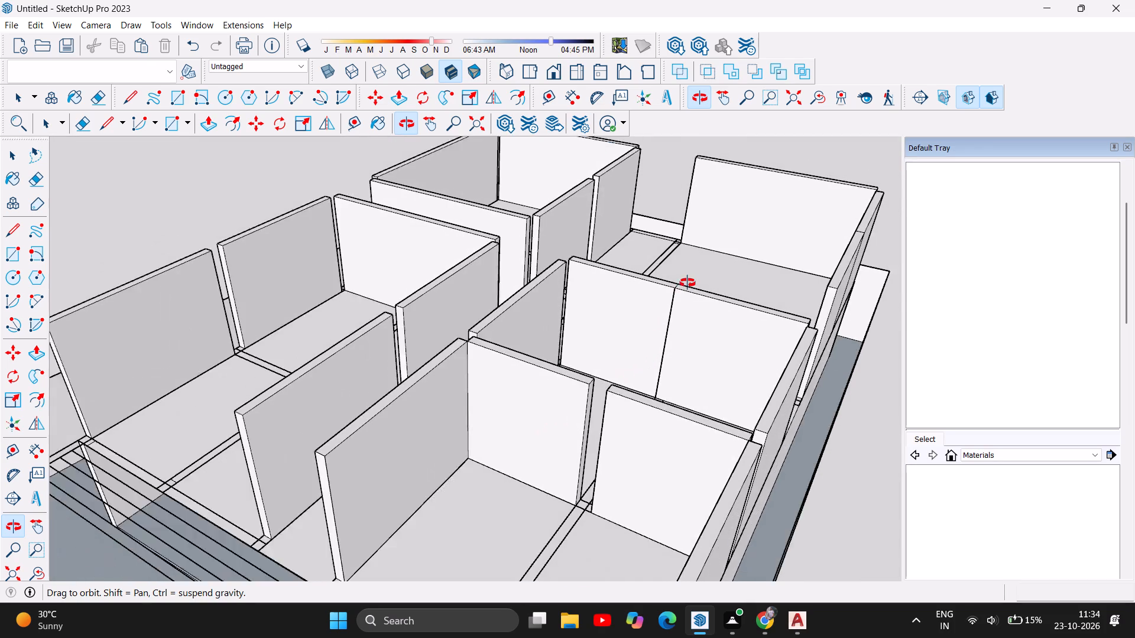
scroll(688, 283, down, 4)
drag(637, 344, 793, 413)
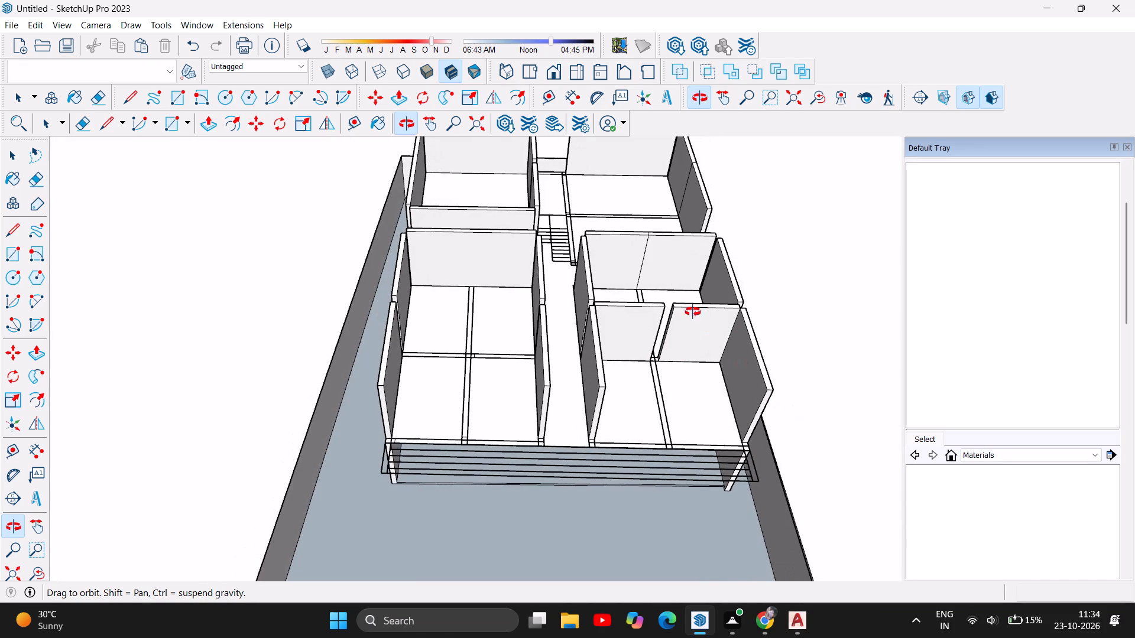
scroll(659, 262, up, 8)
drag(649, 218, 636, 325)
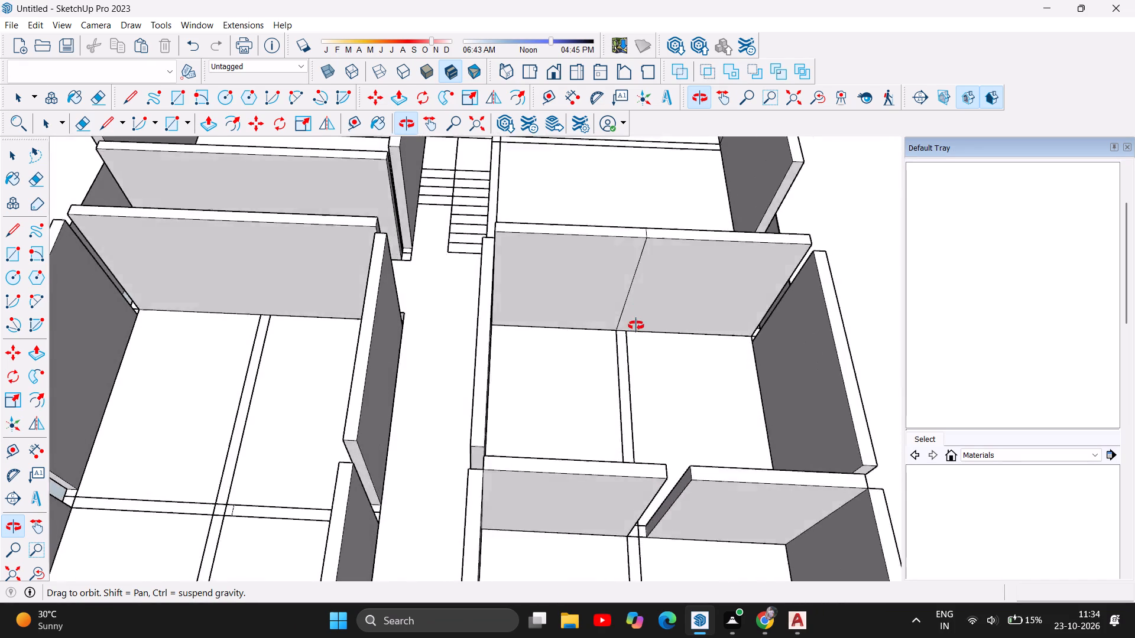
drag(636, 325, 637, 460)
drag(684, 394, 661, 385)
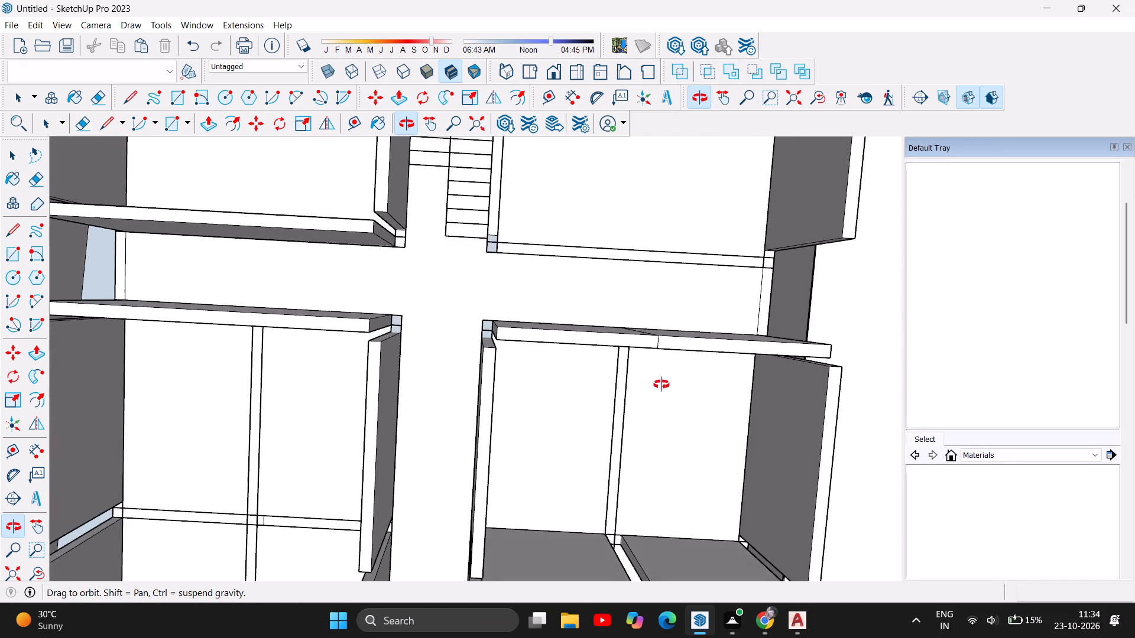
drag(661, 385, 695, 368)
drag(641, 401, 721, 238)
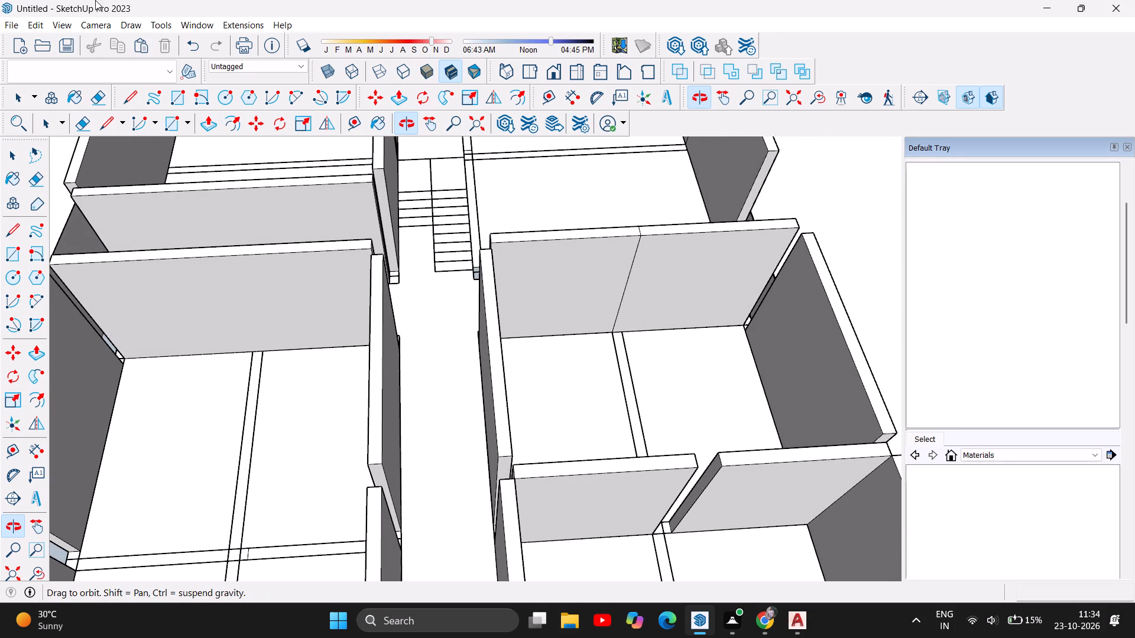
Draw rectangles about 11' 11" and 12' 4 1/2" long, each about 9" wide, over the wall strips behind and alongside the staircase.
scroll(288, 337, down, 5)
scroll(428, 275, down, 6)
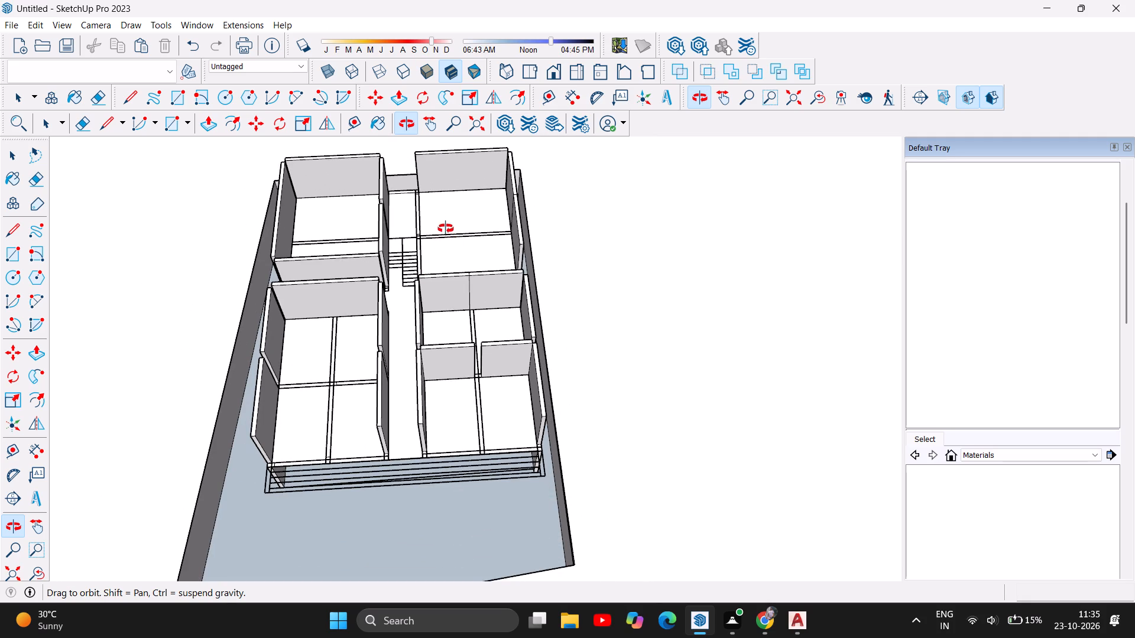
scroll(421, 177, up, 10)
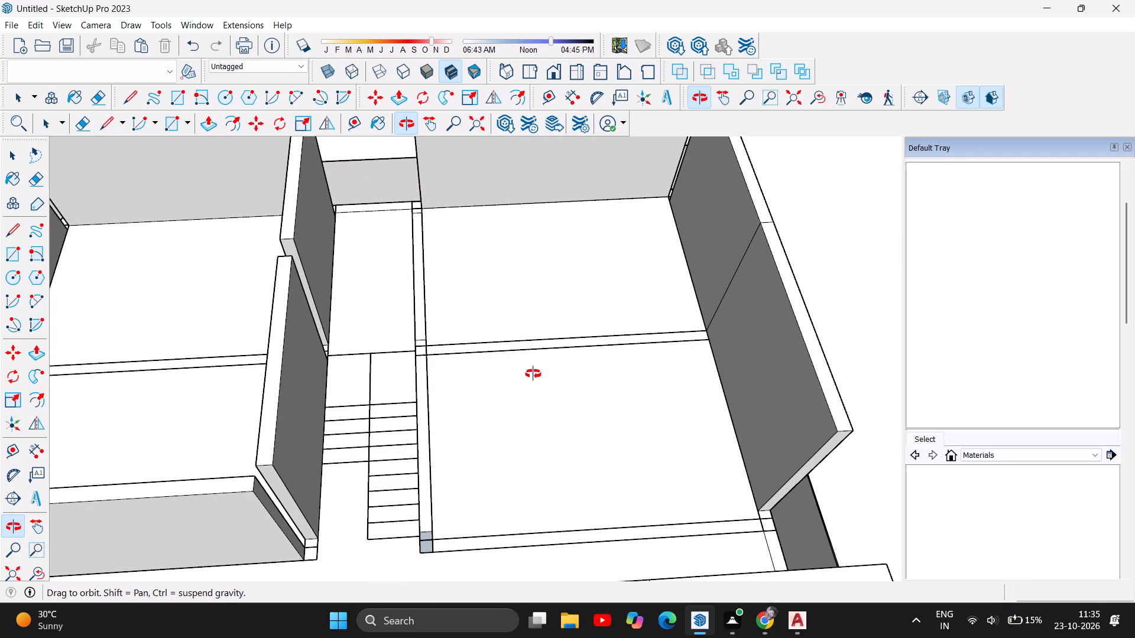
click(180, 102)
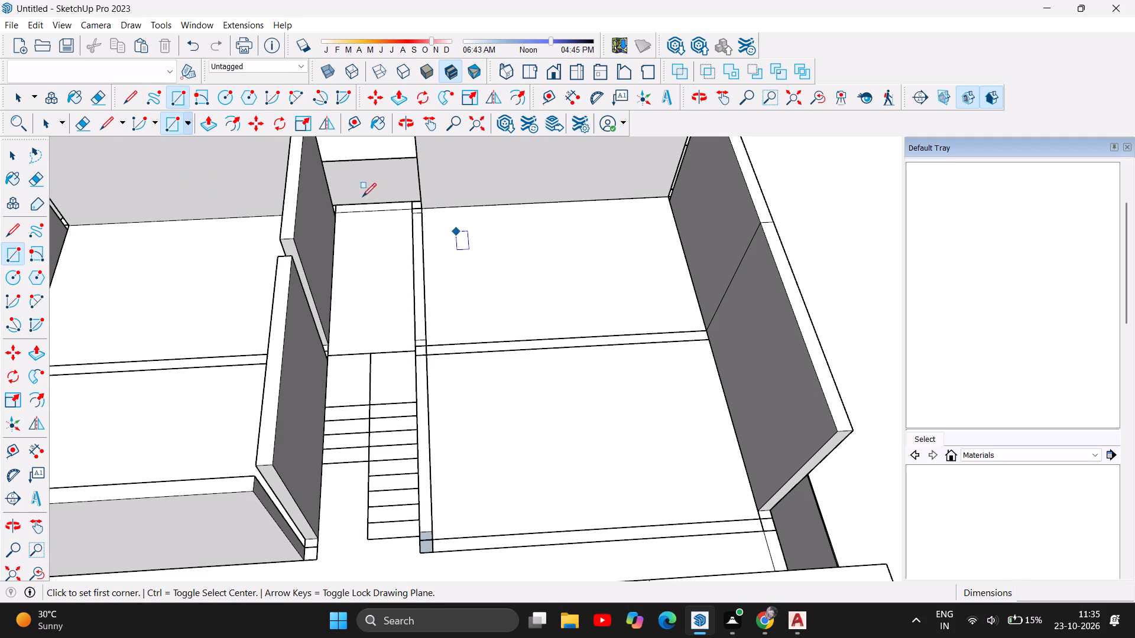
click(411, 211)
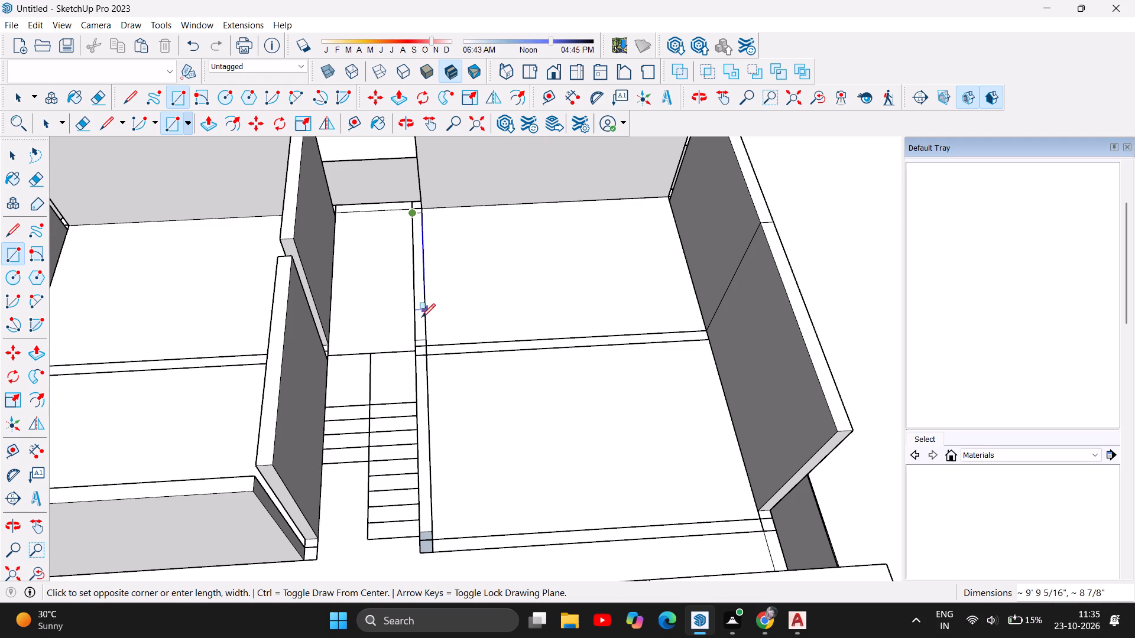
click(424, 342)
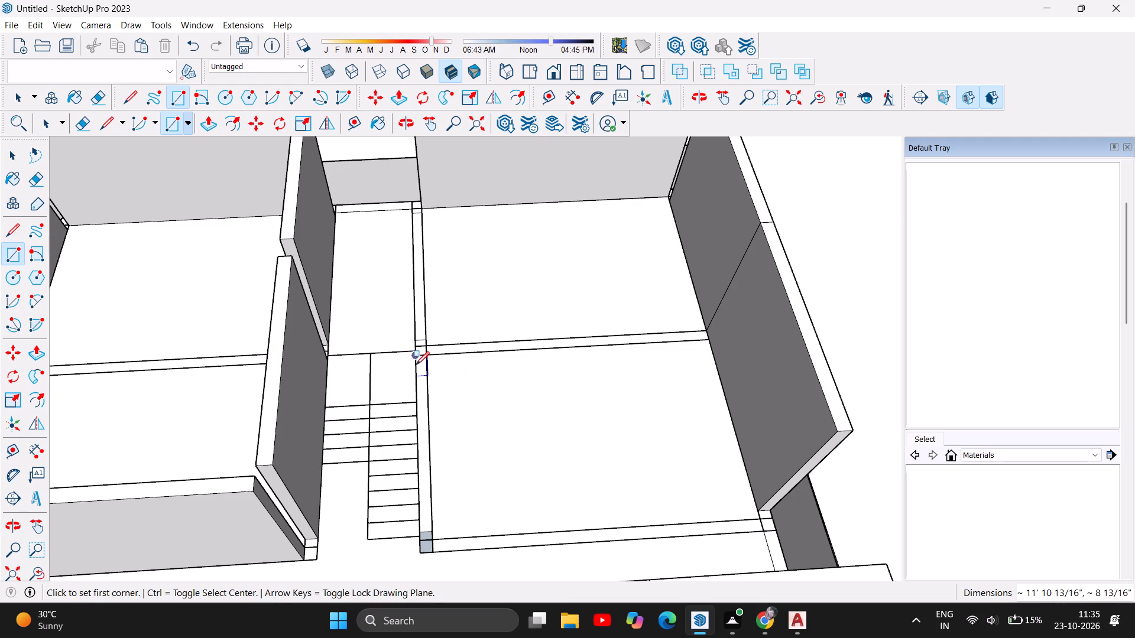
click(417, 359)
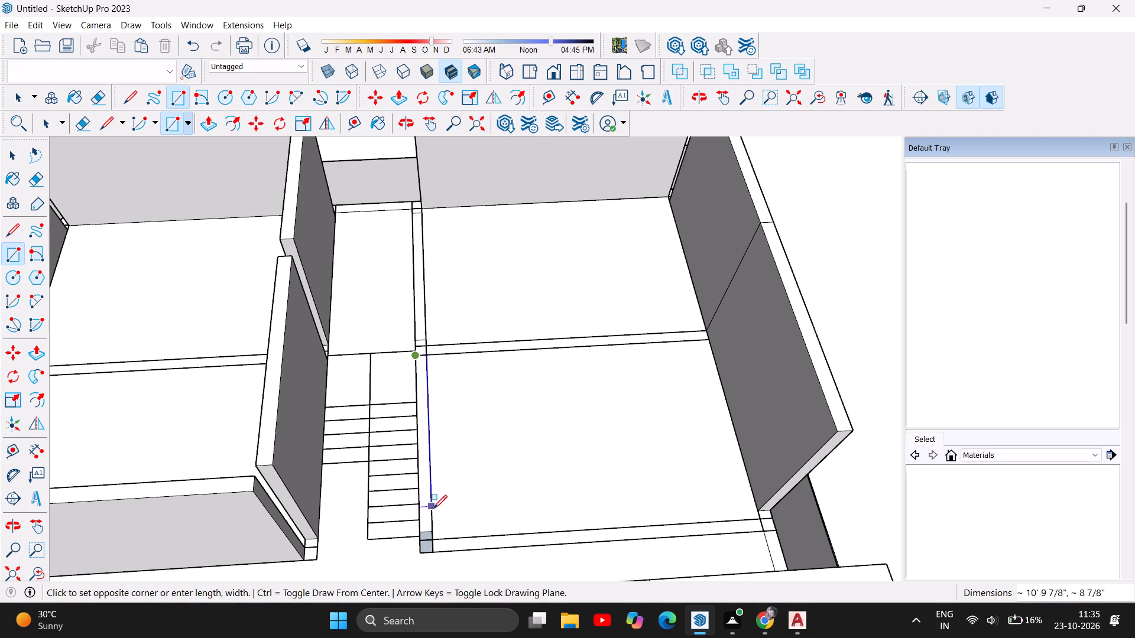
click(432, 530)
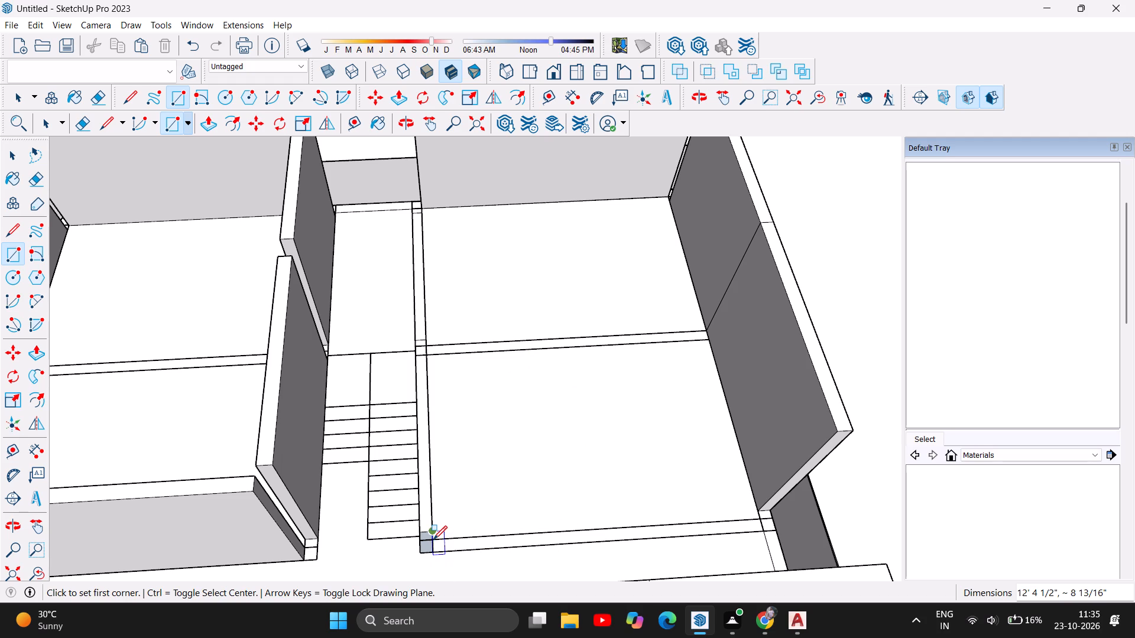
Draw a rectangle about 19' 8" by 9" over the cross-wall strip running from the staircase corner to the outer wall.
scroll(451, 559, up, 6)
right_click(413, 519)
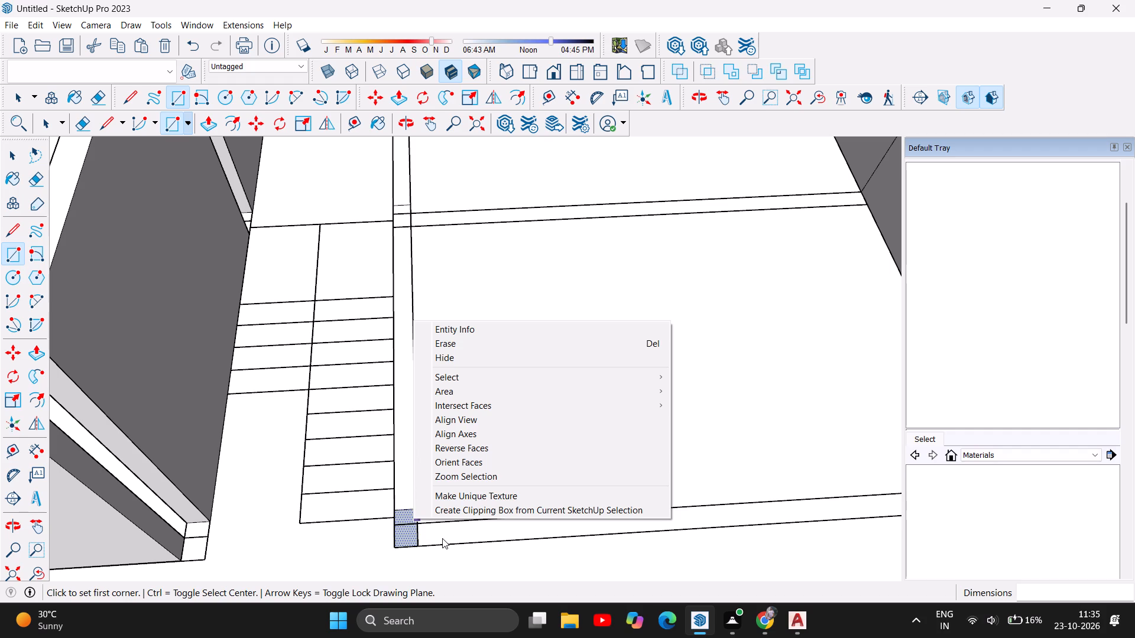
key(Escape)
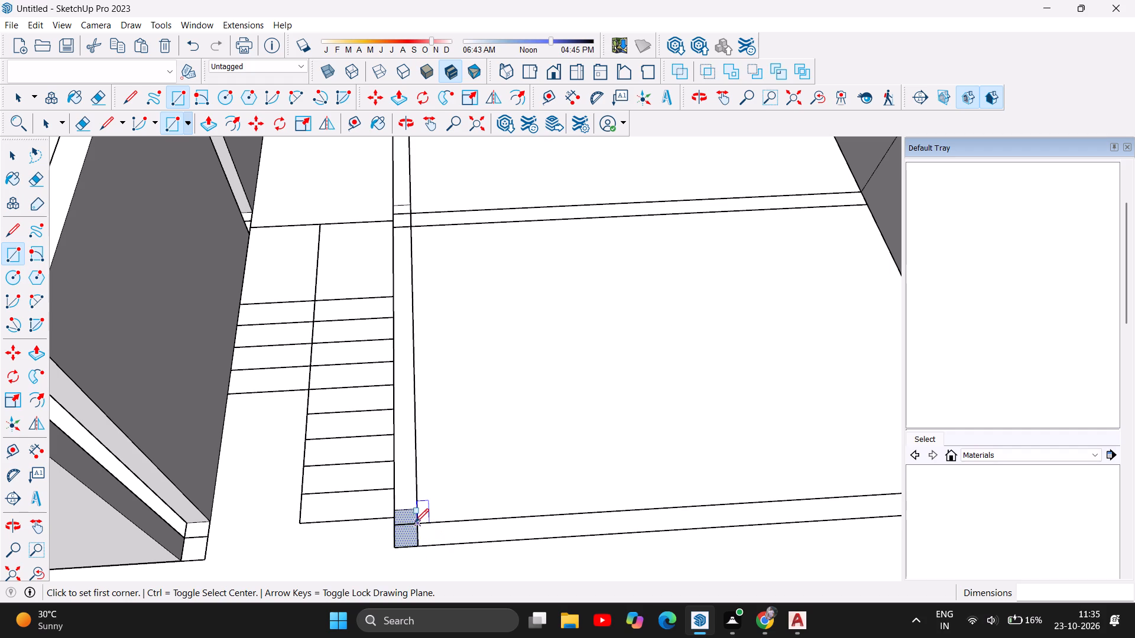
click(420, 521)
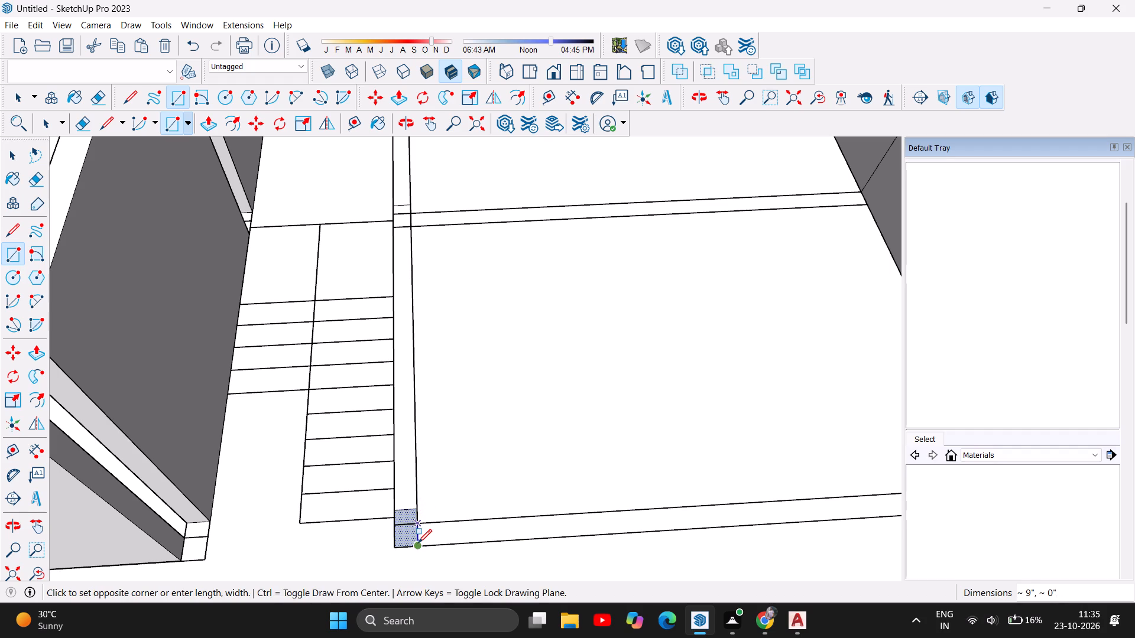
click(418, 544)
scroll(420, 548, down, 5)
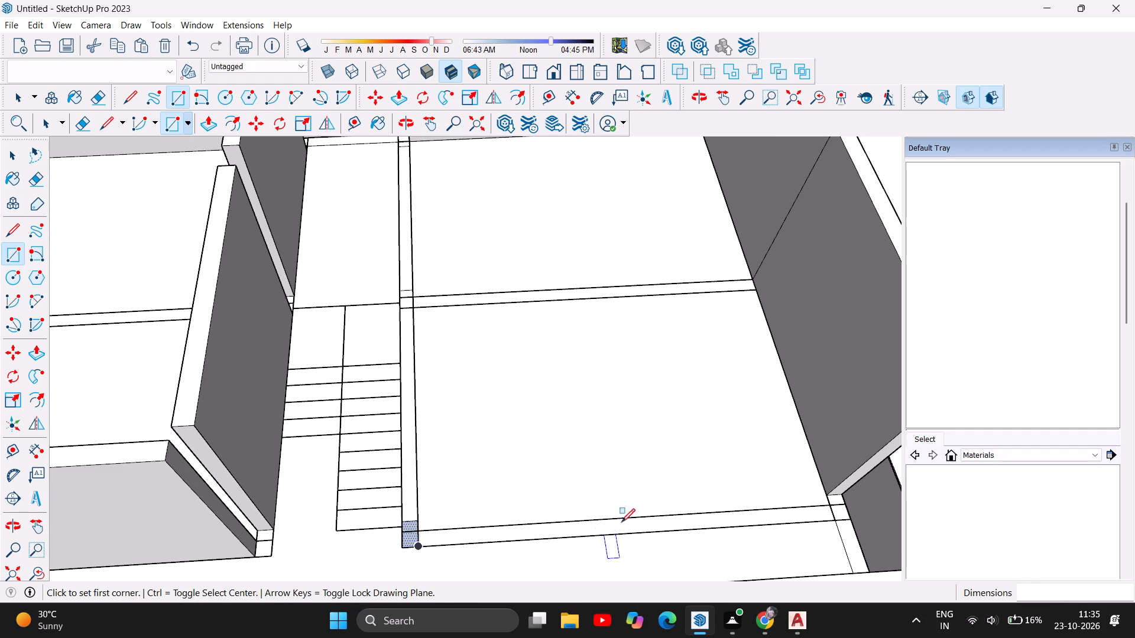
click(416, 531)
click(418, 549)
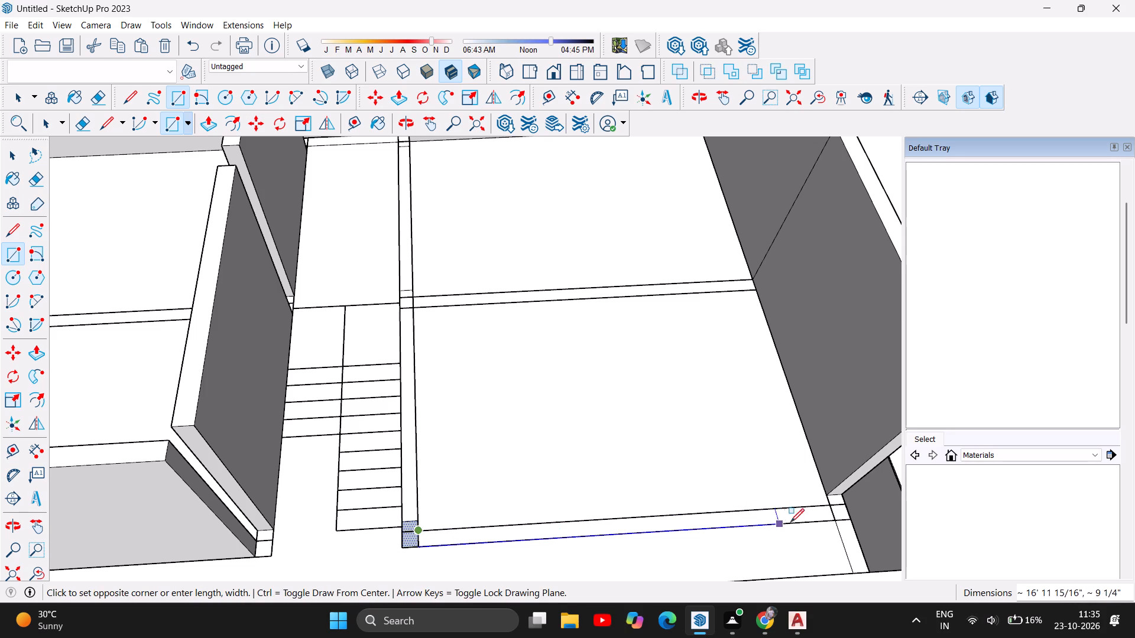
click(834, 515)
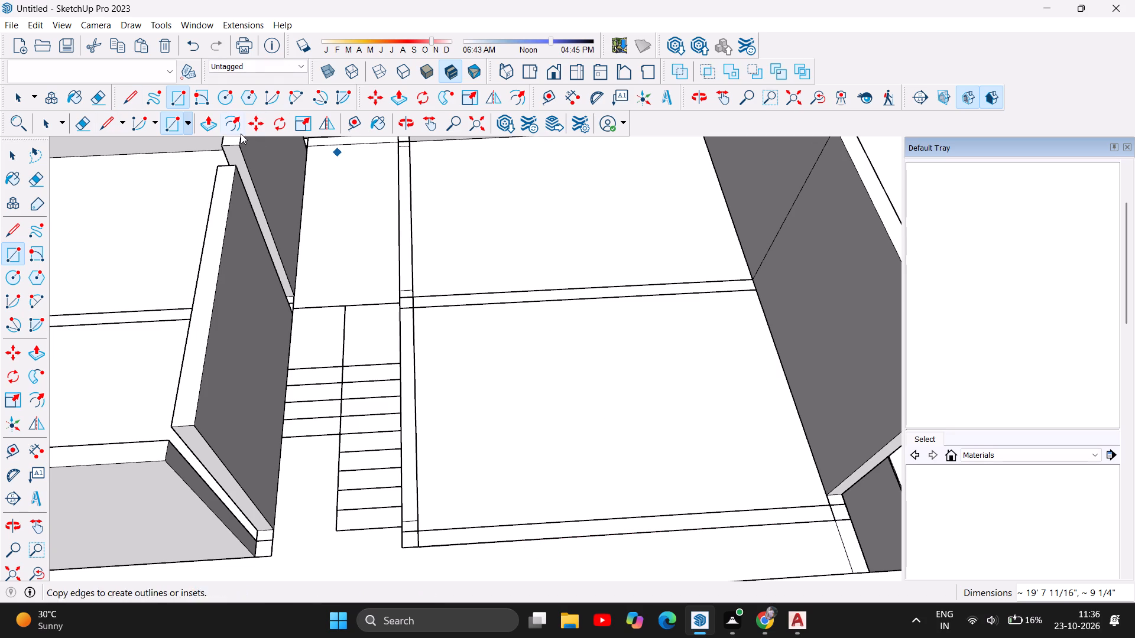
Push/Pull the wall strip between the passage behind the staircase and the adjoining room up 11'.
click(210, 123)
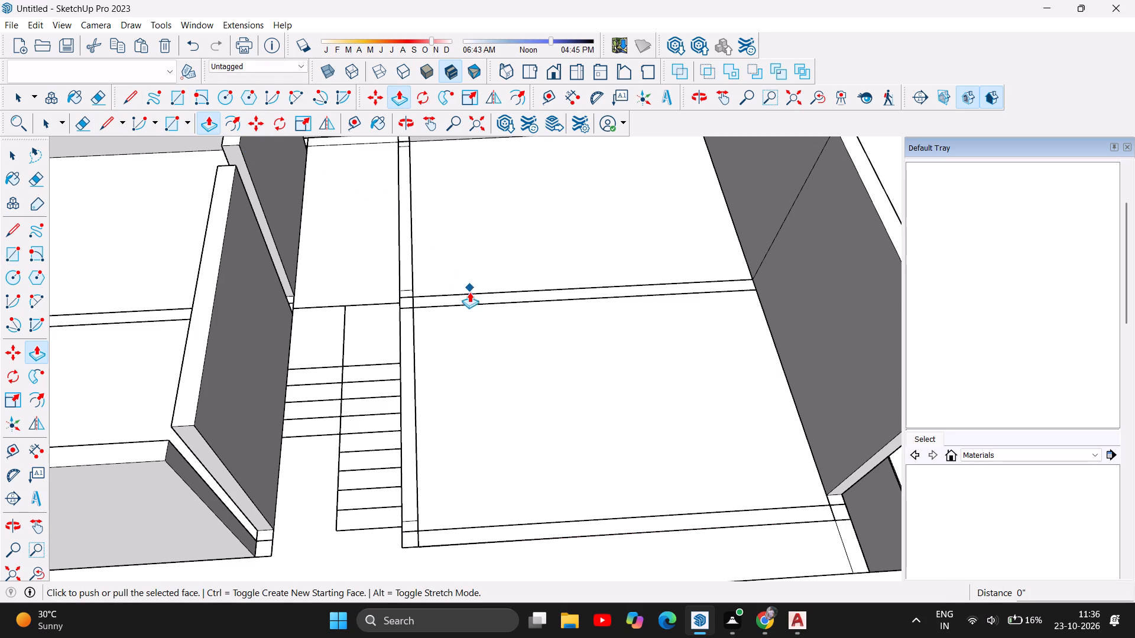
scroll(541, 289, up, 5)
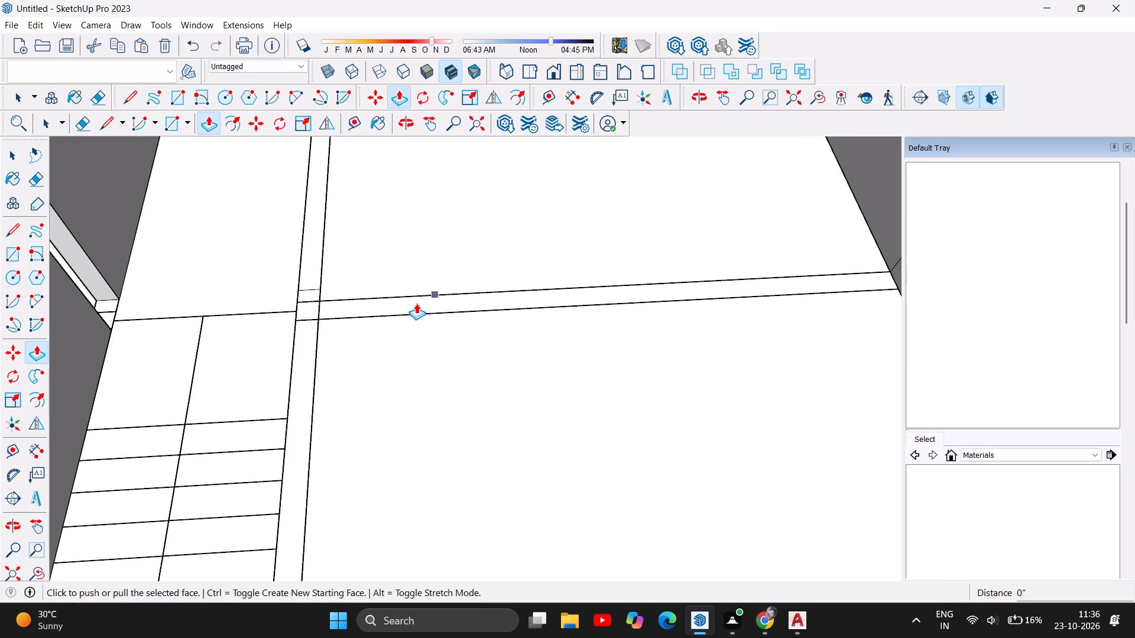
click(384, 300)
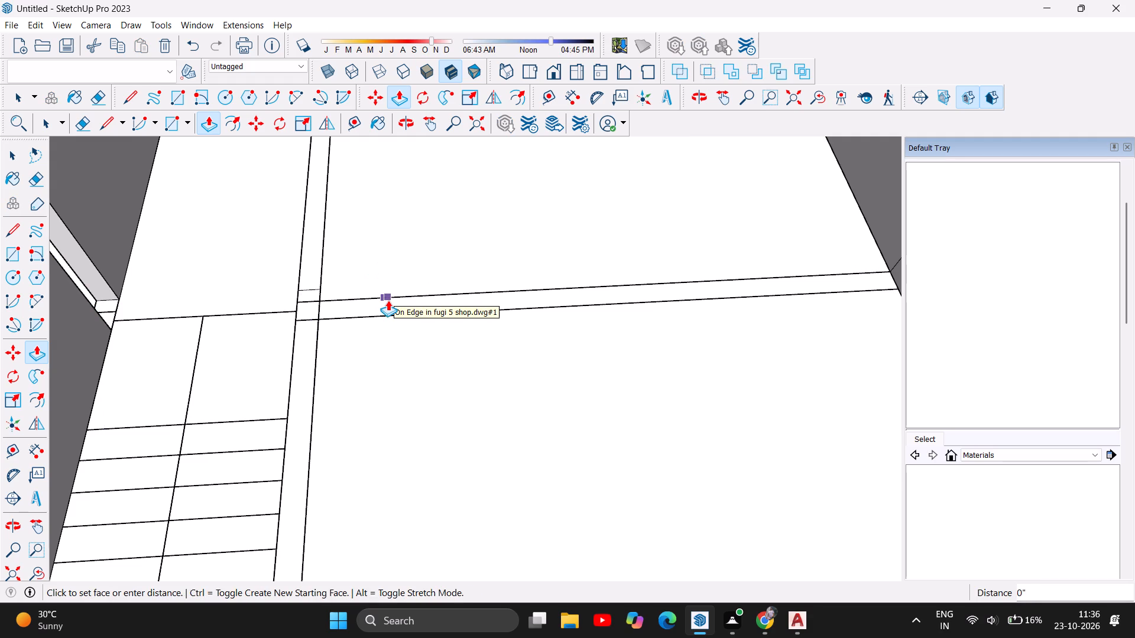
key(ctrl+z)
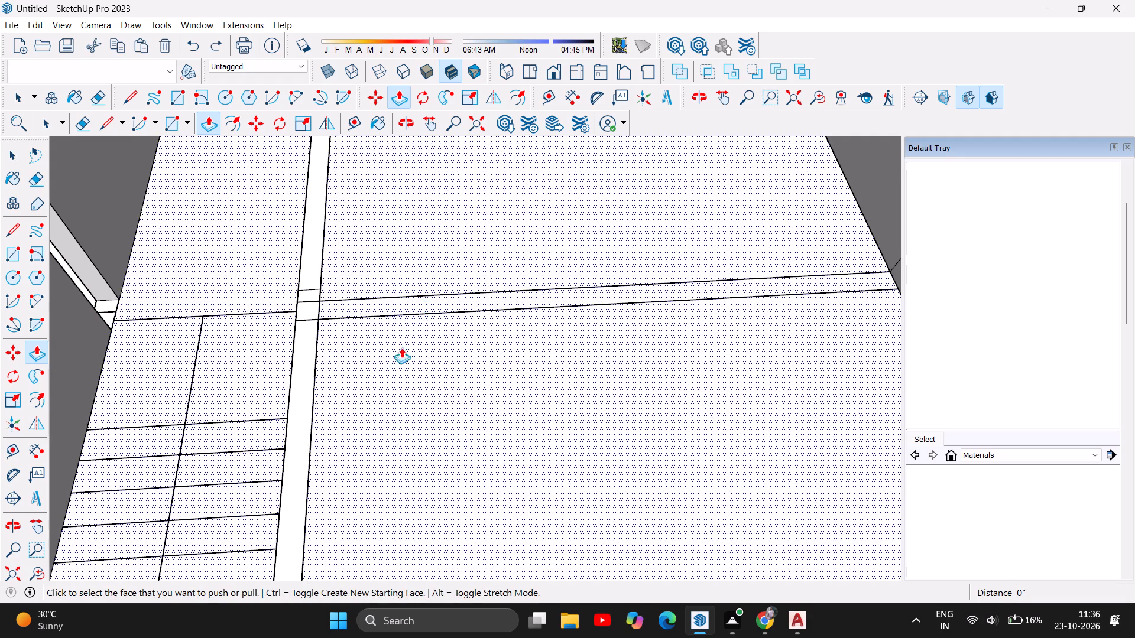
scroll(400, 433, down, 5)
click(343, 295)
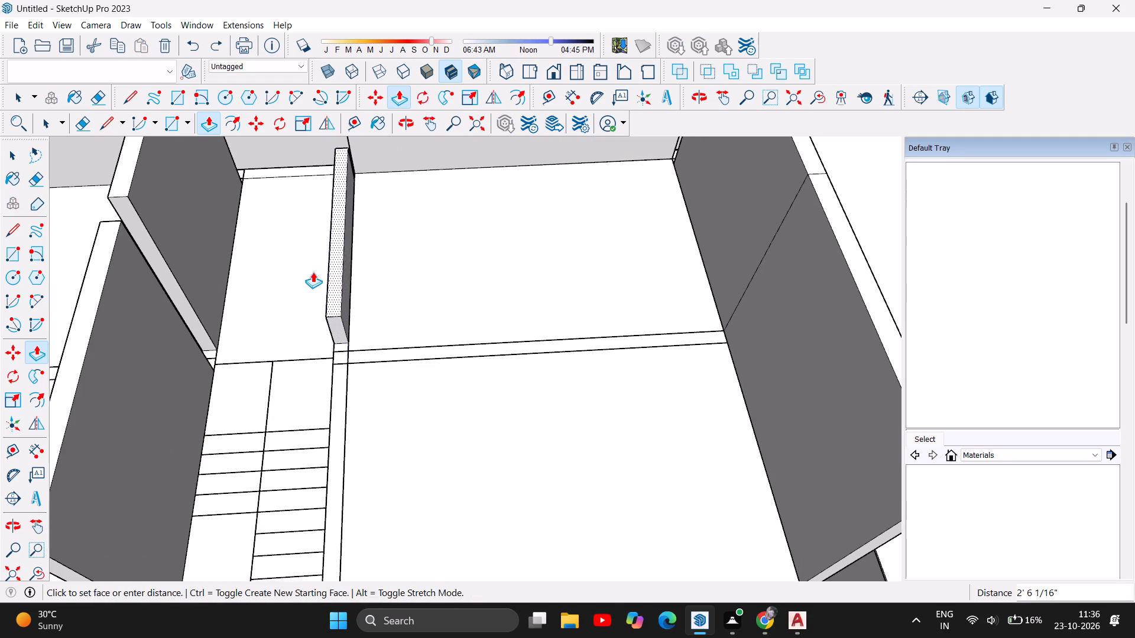
text(11')
key(Return)
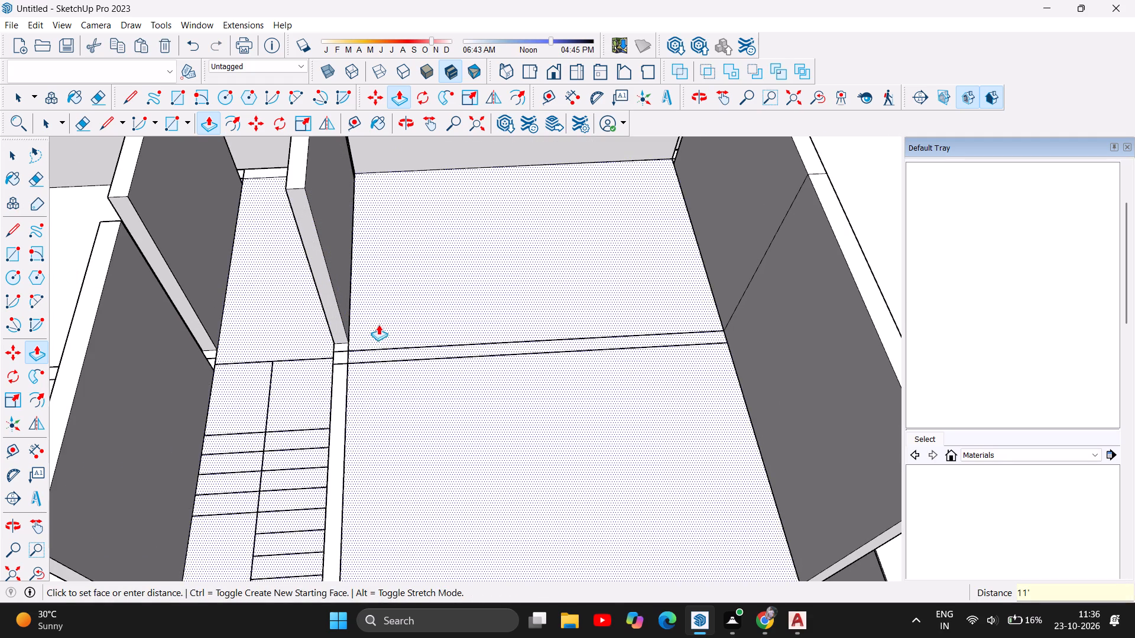
Push/Pull the wall strip alongside the staircase up 11'.
scroll(379, 325, down, 12)
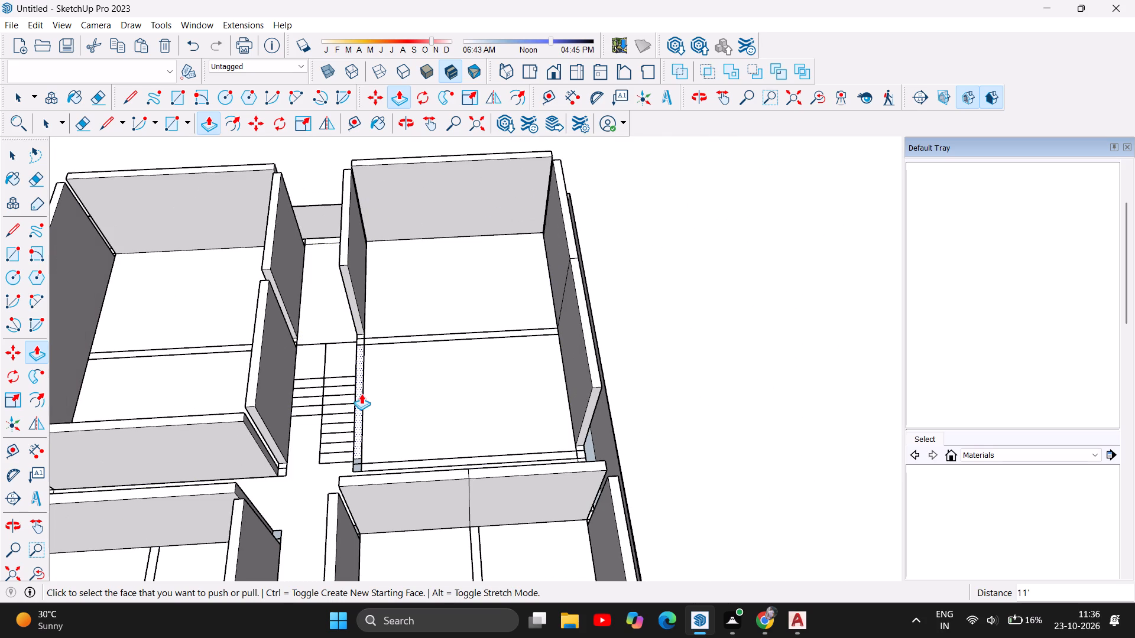
click(361, 393)
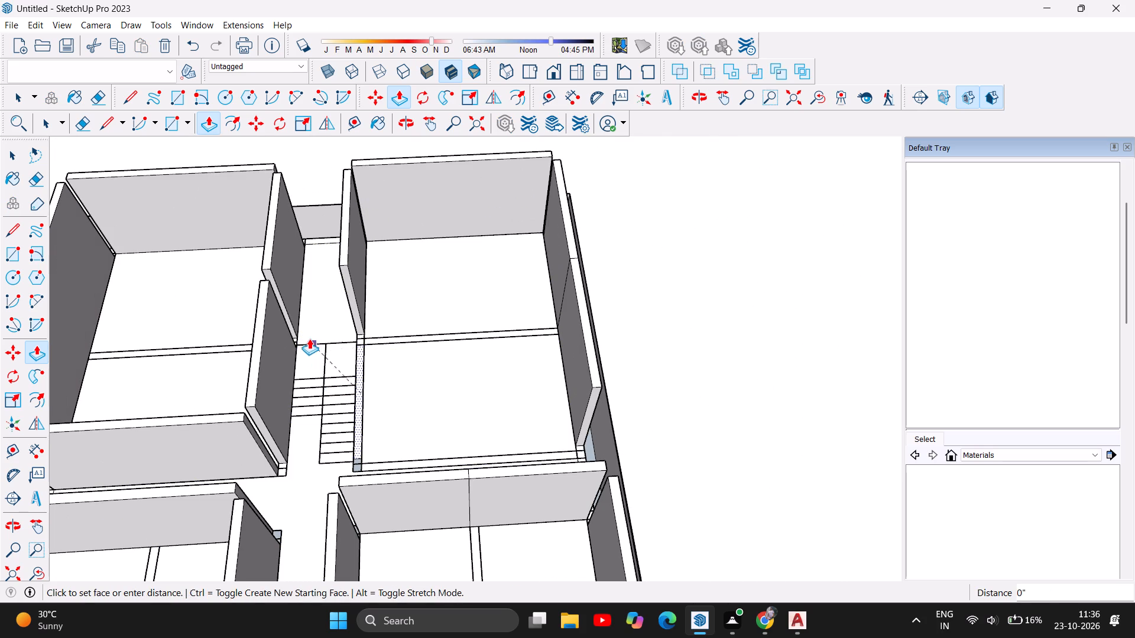
text(11')
key(Return)
scroll(711, 250, down, 5)
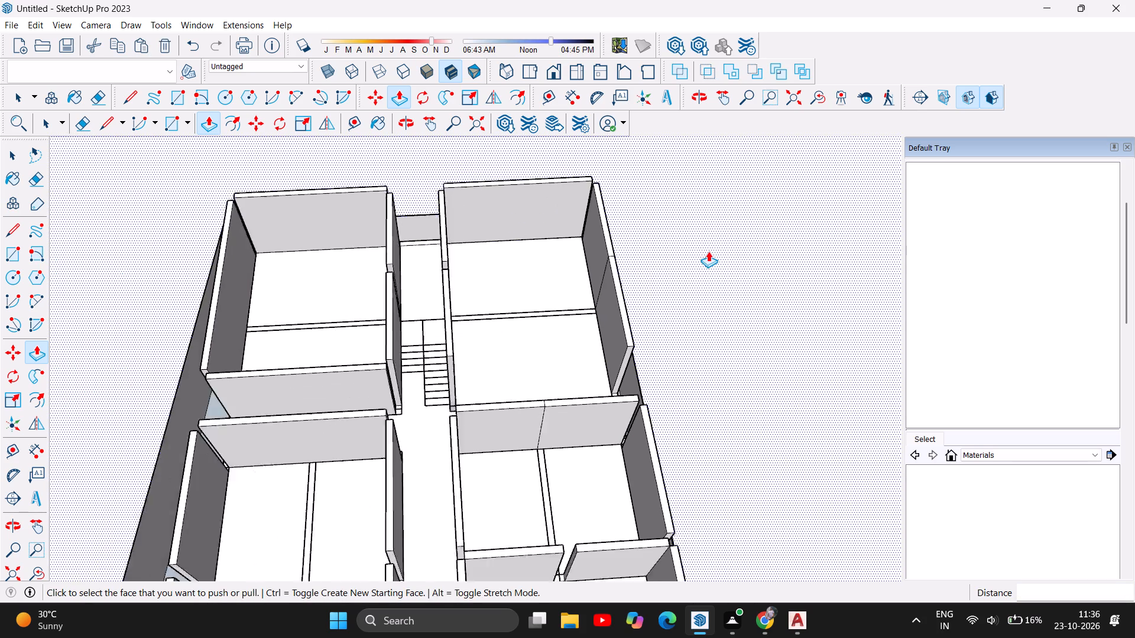
Draw a rectangle about 19' 8" by 9" over the cross-wall strip between the foot of the stair-side wall and the outer wall.
scroll(727, 306, up, 4)
scroll(620, 348, up, 3)
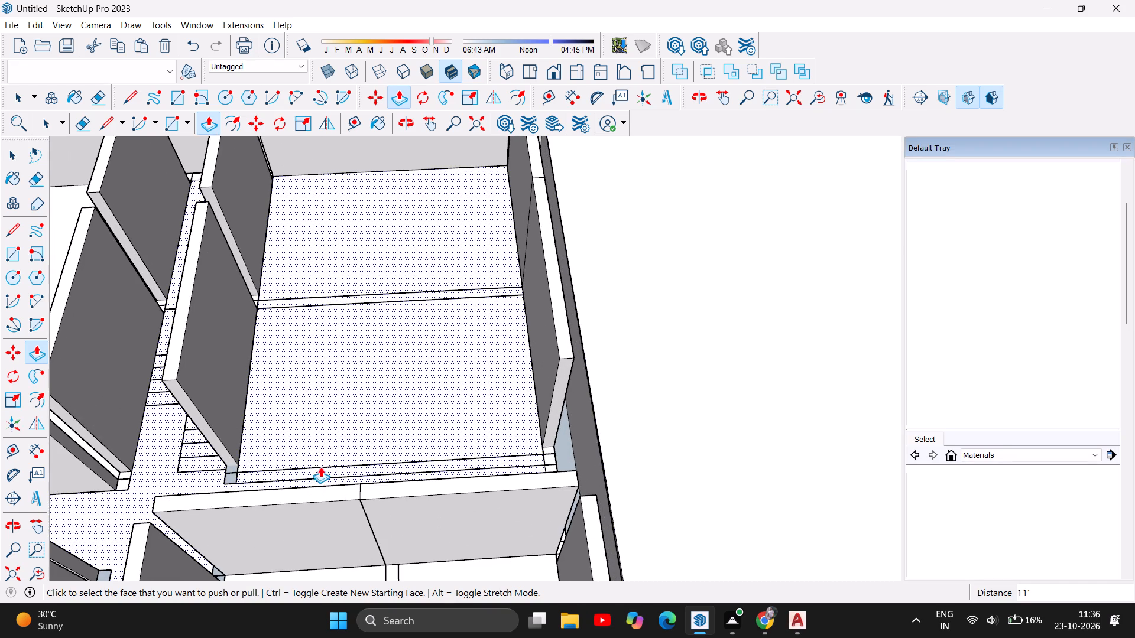
click(172, 95)
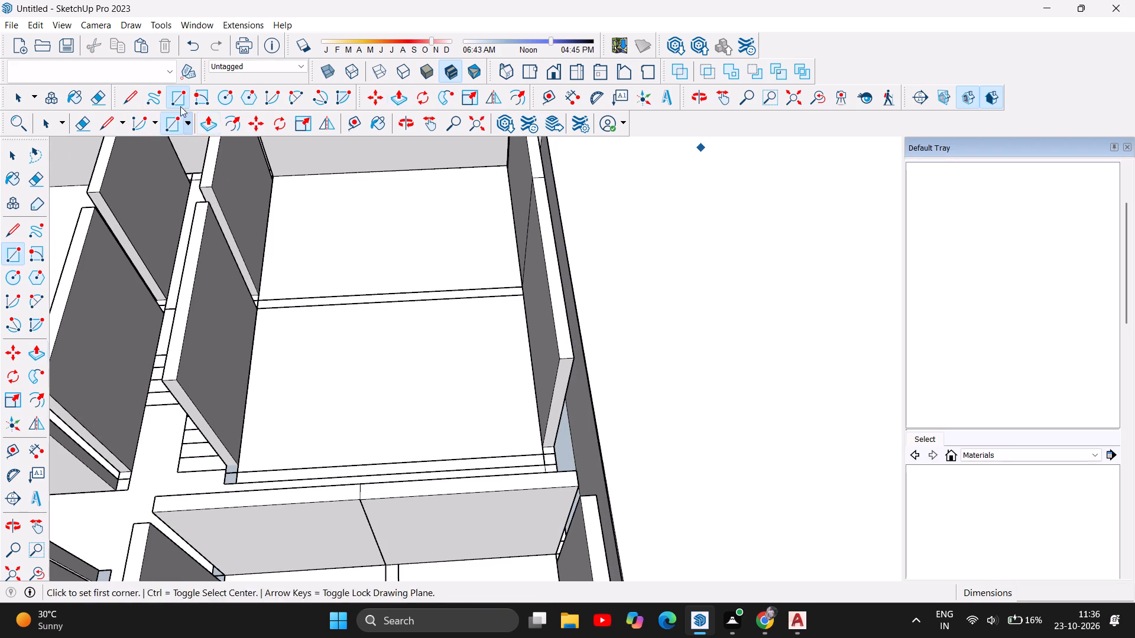
scroll(249, 488, up, 4)
click(233, 464)
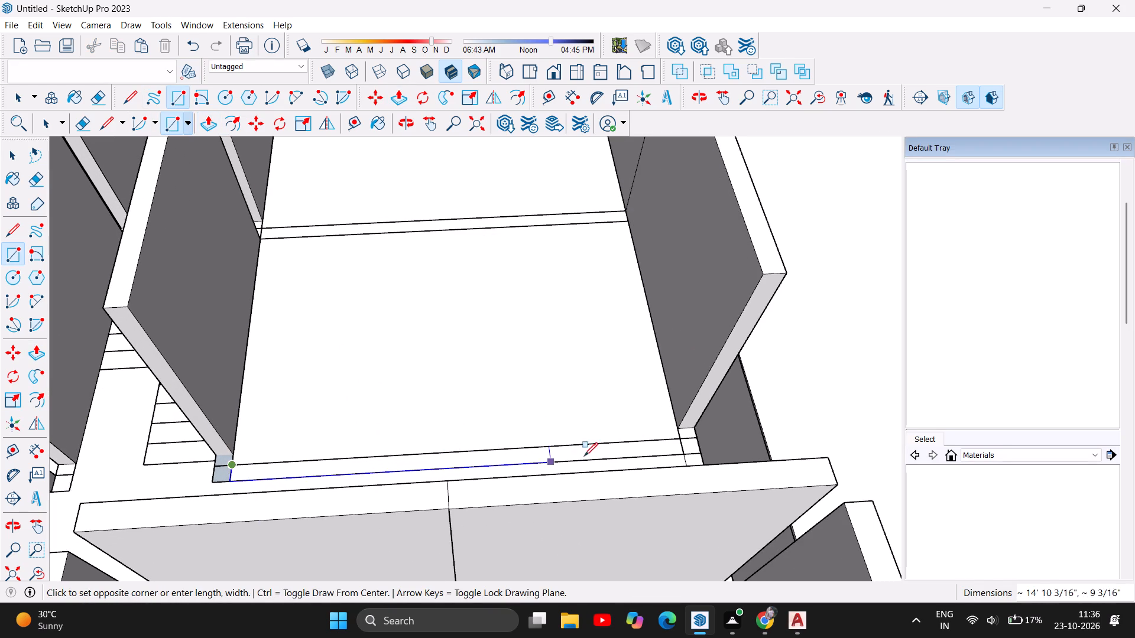
click(682, 451)
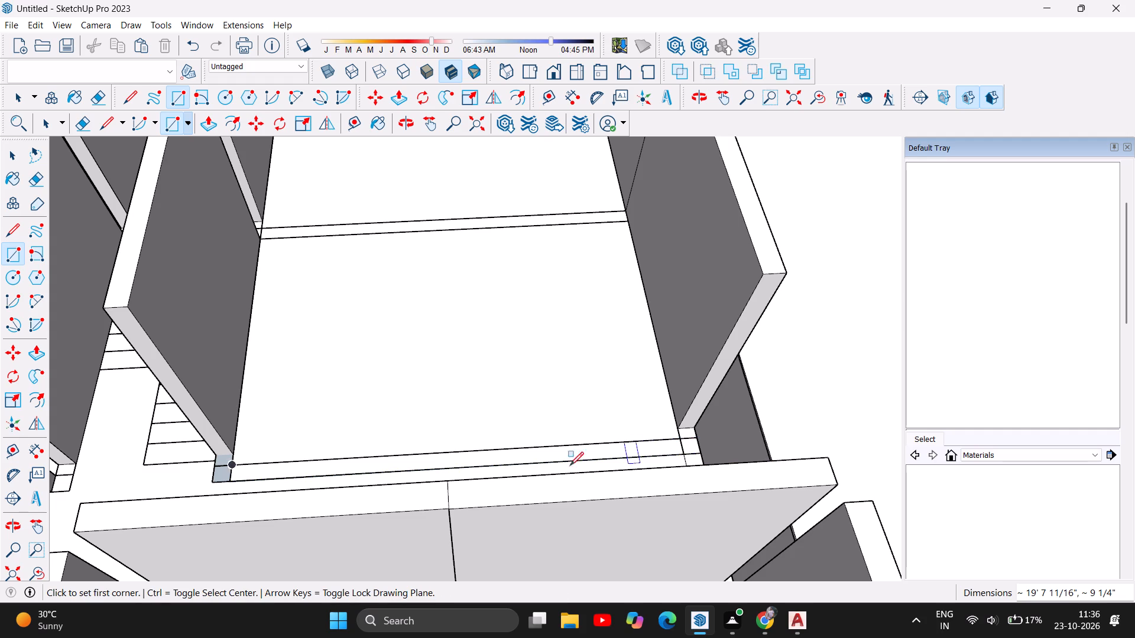
Push/Pull the cross-wall strip that closes the large room beside the staircase up 11'.
click(205, 126)
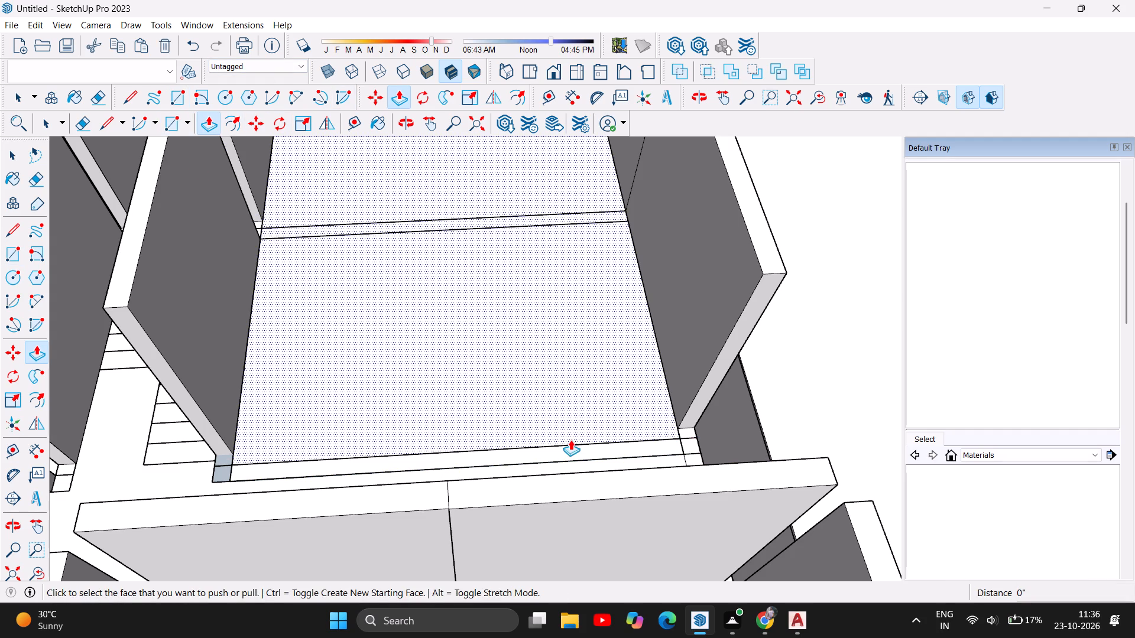
click(534, 451)
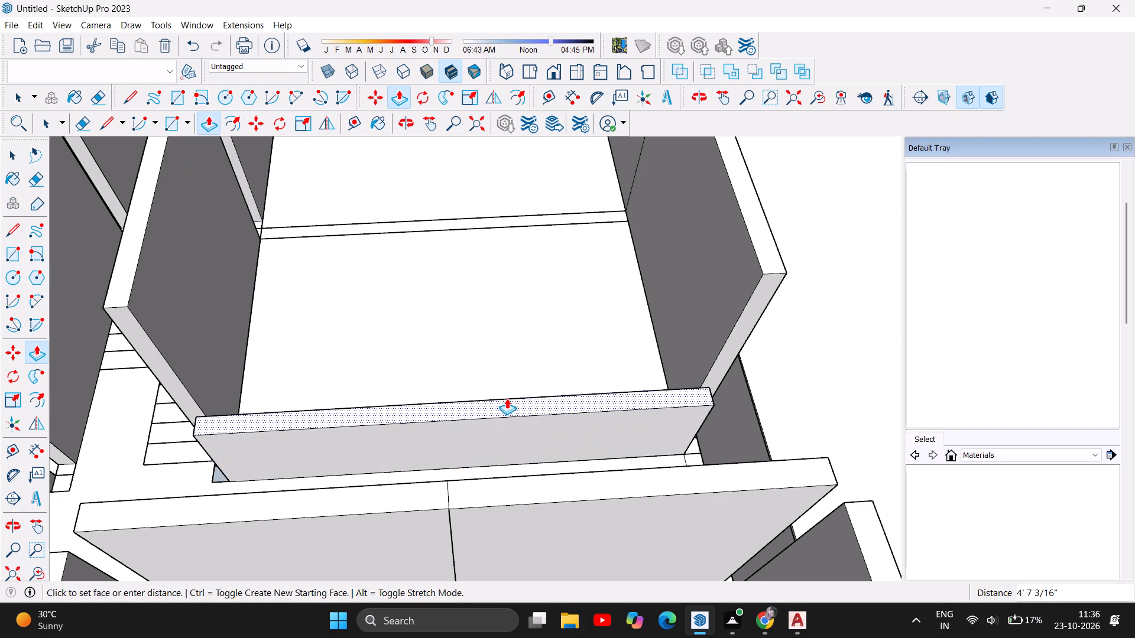
text(11')
key(Return)
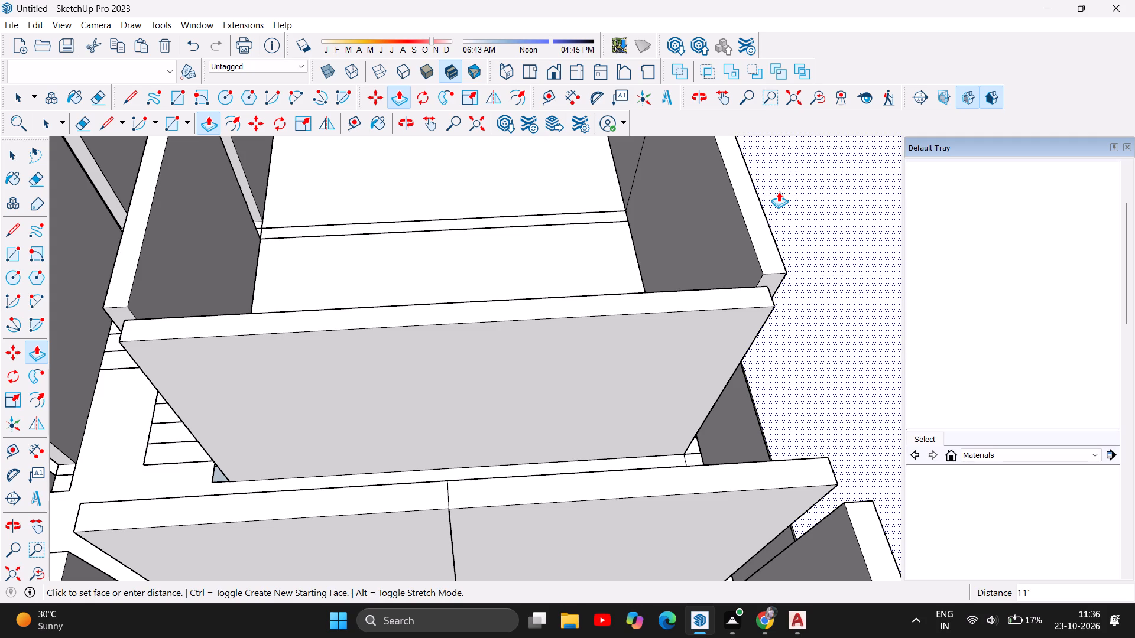
Examine the raised walls of the whole building from all sides for remaining gaps.
scroll(554, 372, down, 12)
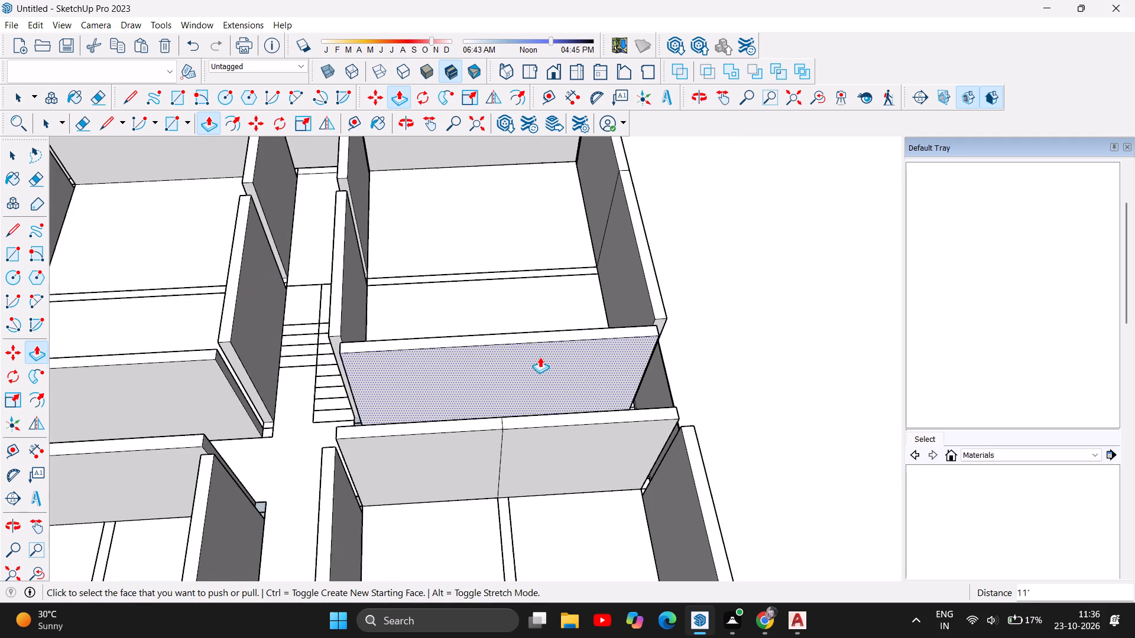
scroll(540, 357, down, 13)
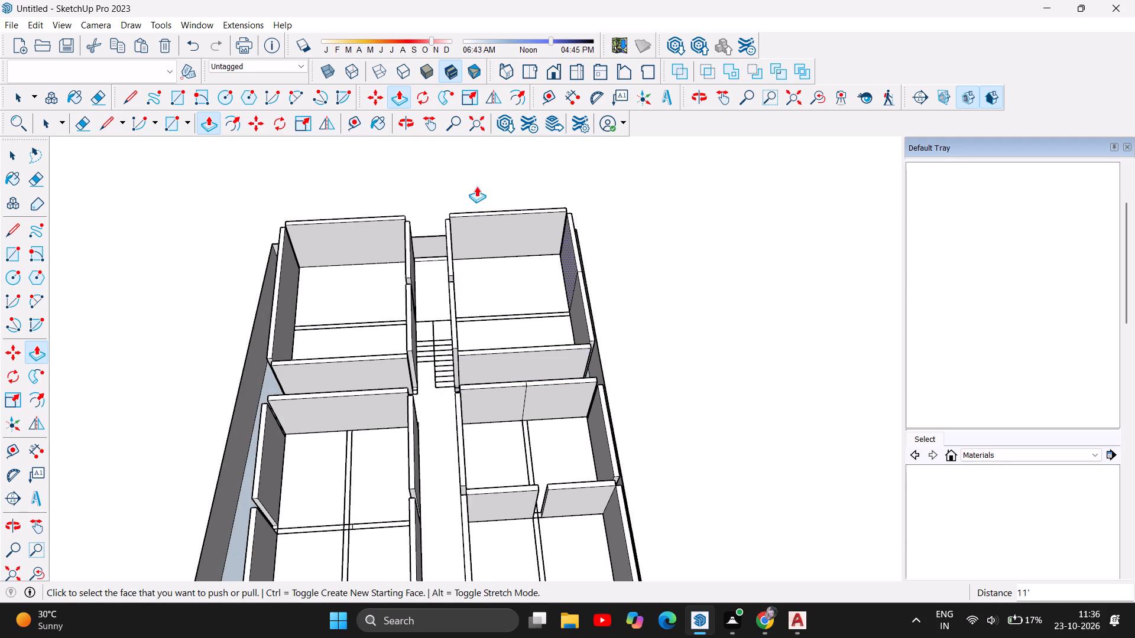
scroll(467, 206, down, 9)
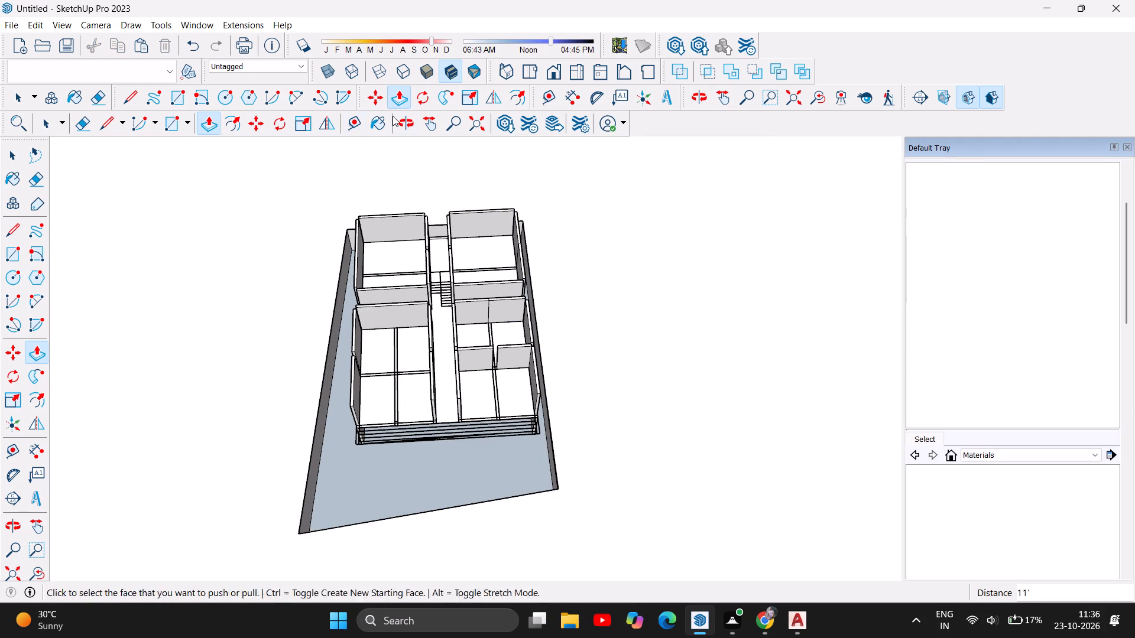
click(404, 125)
drag(487, 322, 189, 186)
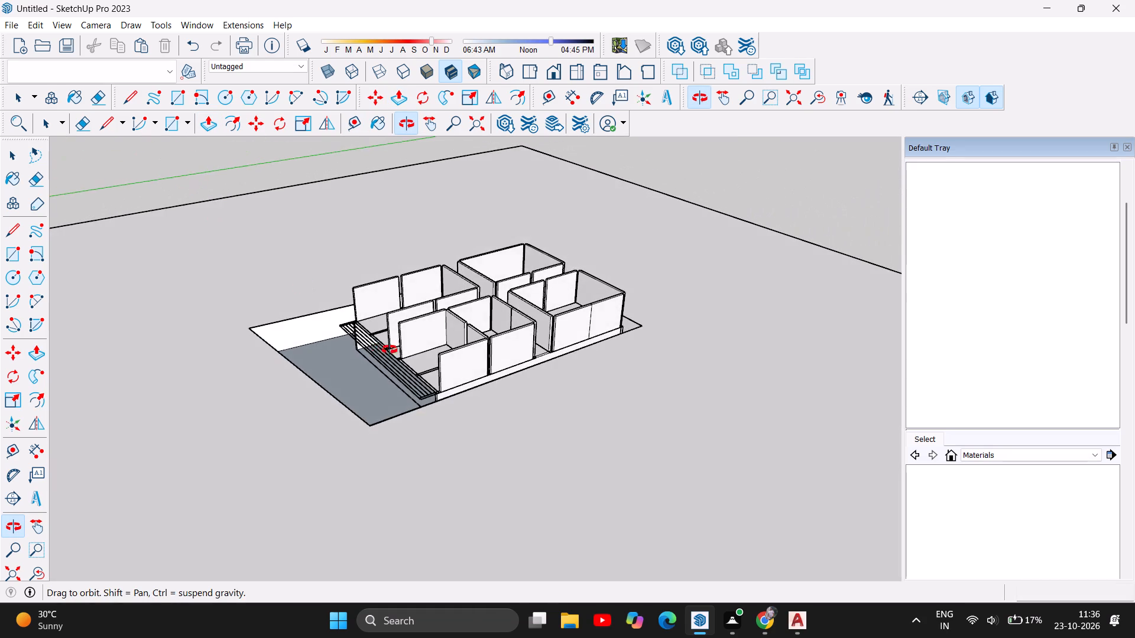
drag(405, 347, 648, 275)
drag(401, 374, 537, 350)
drag(362, 308, 575, 311)
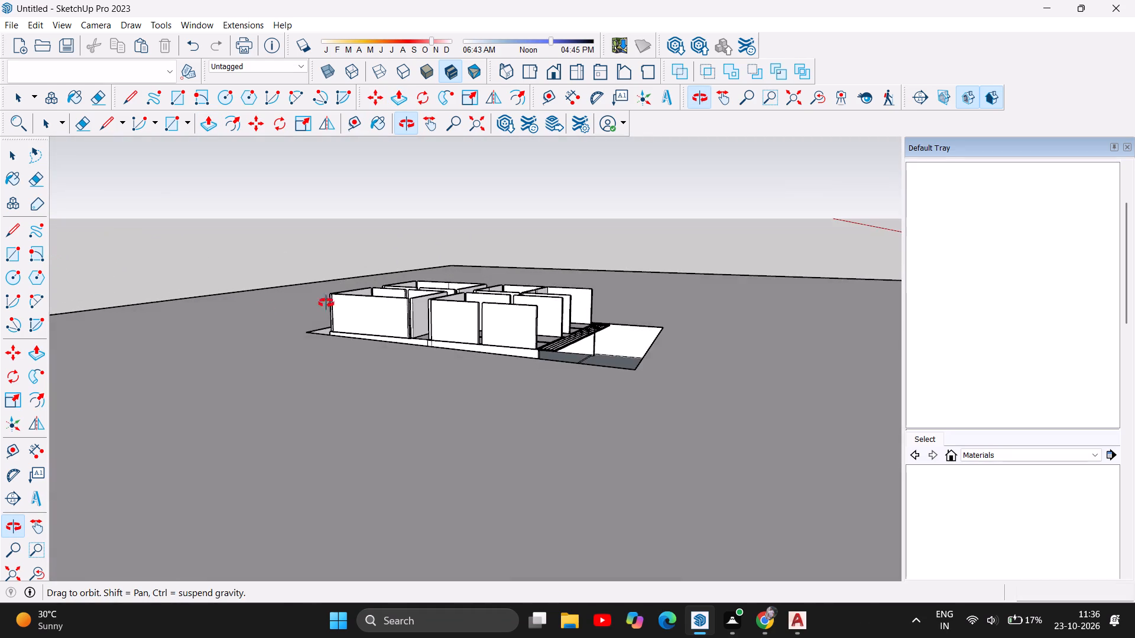
drag(279, 306, 466, 313)
drag(256, 298, 521, 275)
drag(390, 301, 549, 416)
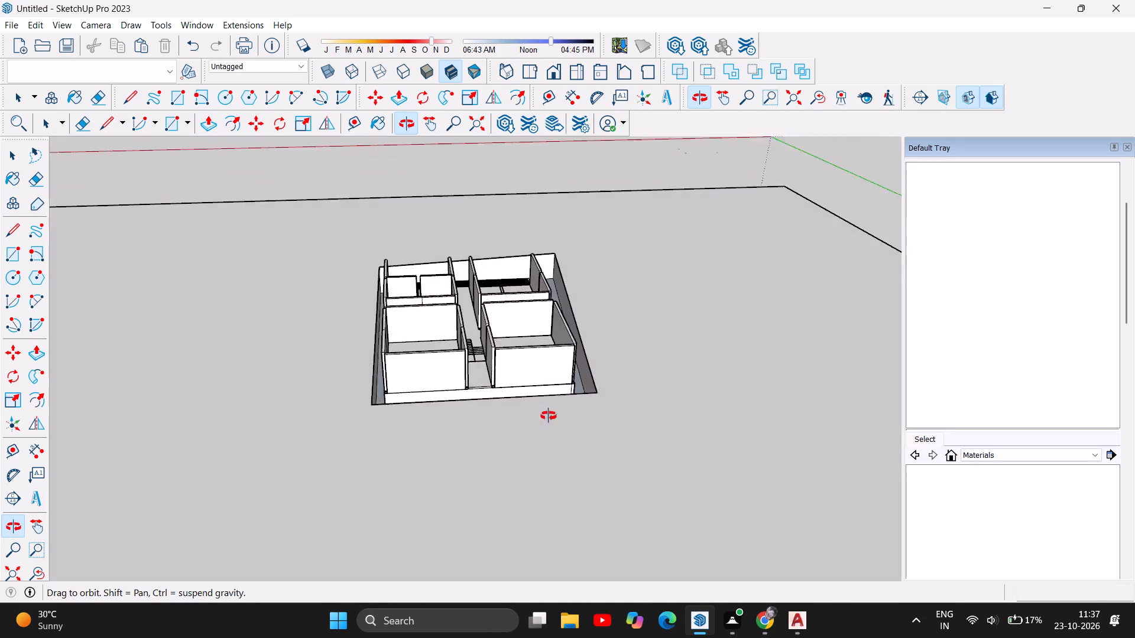
drag(549, 416, 549, 416)
drag(437, 330, 142, 389)
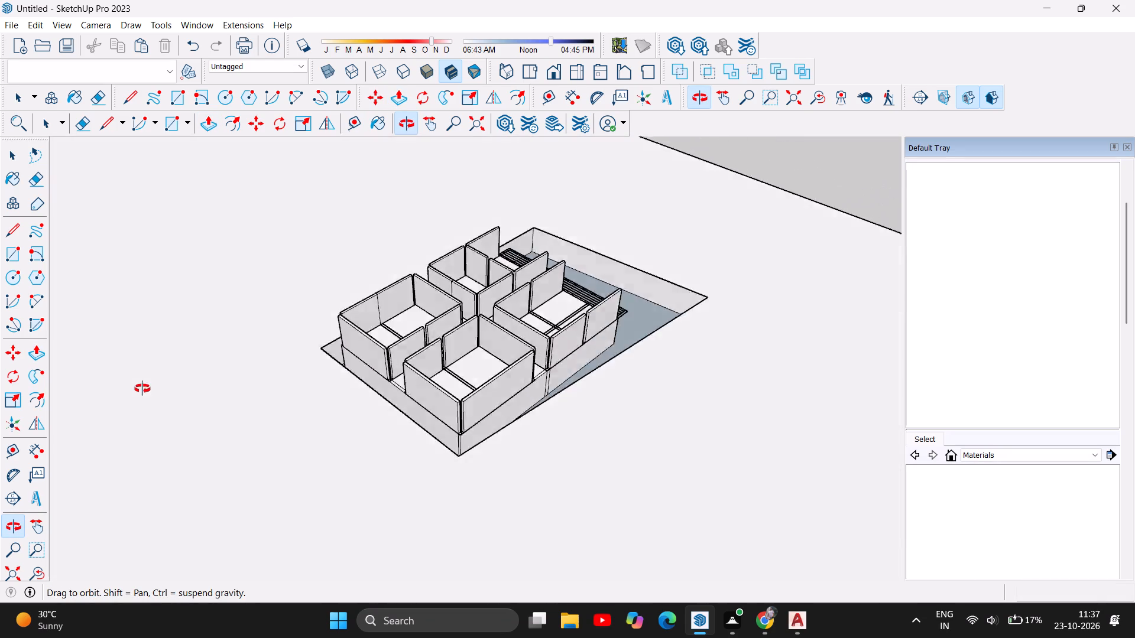
drag(142, 389, 507, 381)
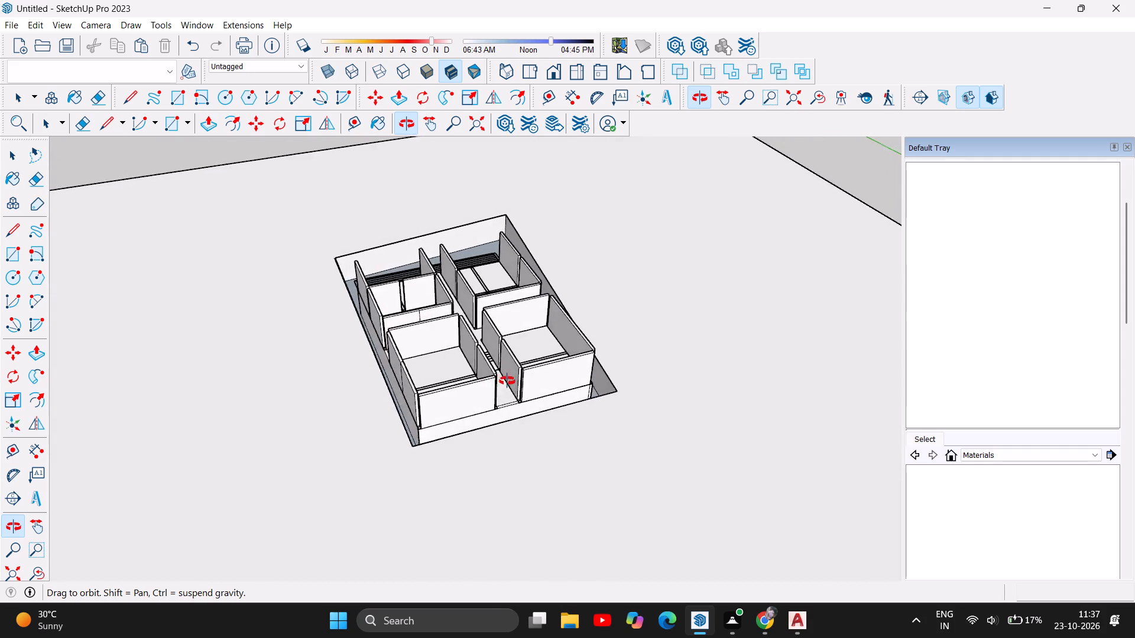
drag(507, 381, 573, 356)
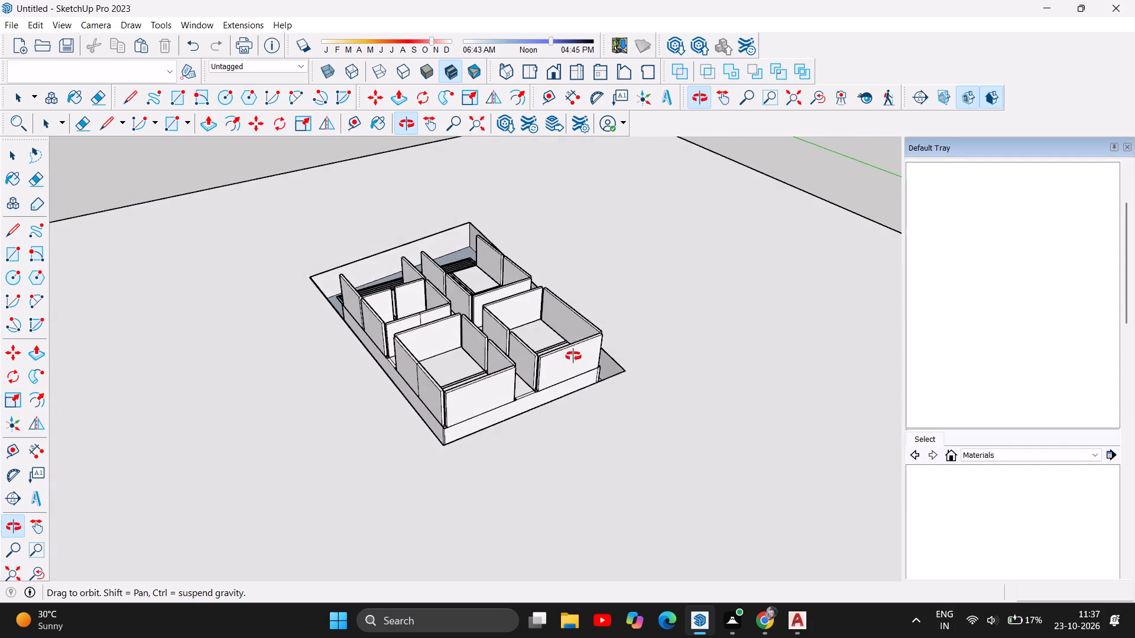
drag(573, 356, 674, 318)
drag(549, 376, 608, 353)
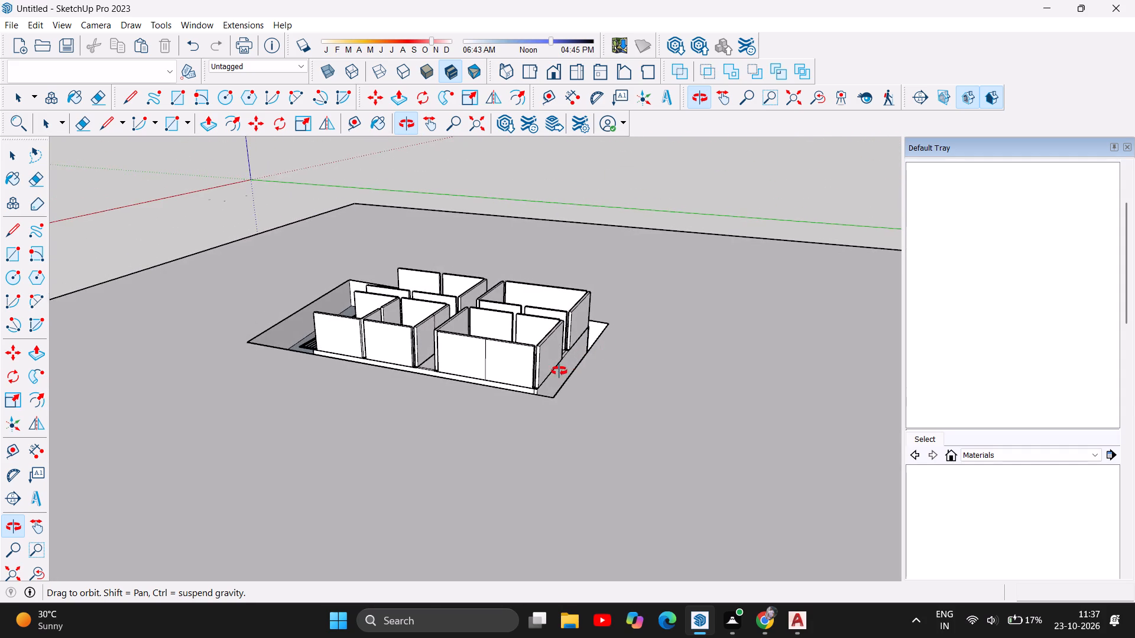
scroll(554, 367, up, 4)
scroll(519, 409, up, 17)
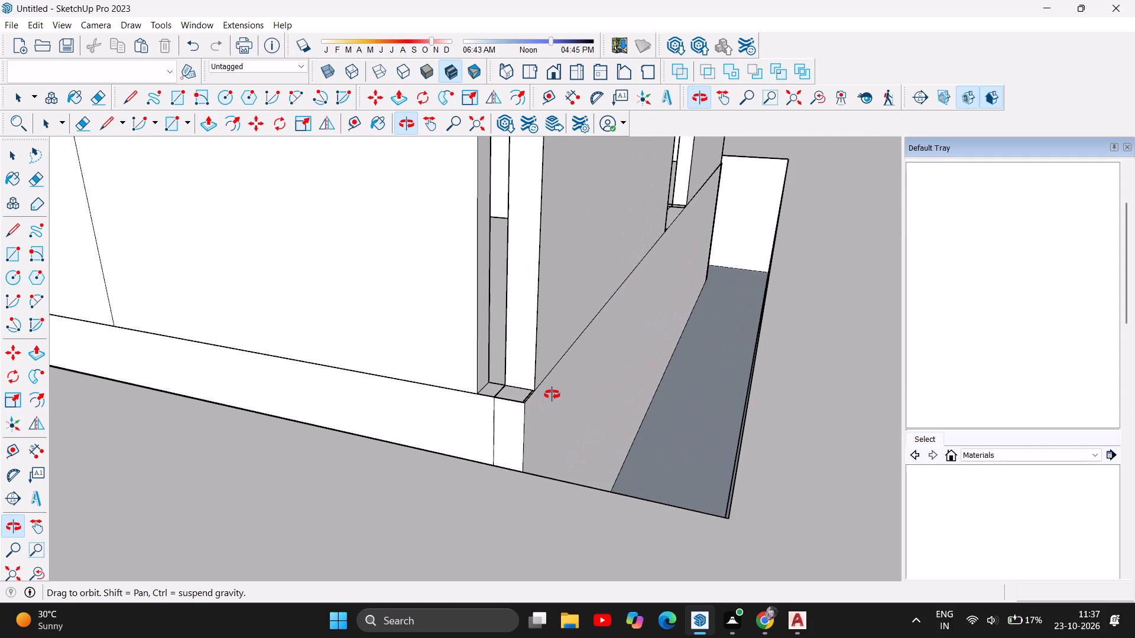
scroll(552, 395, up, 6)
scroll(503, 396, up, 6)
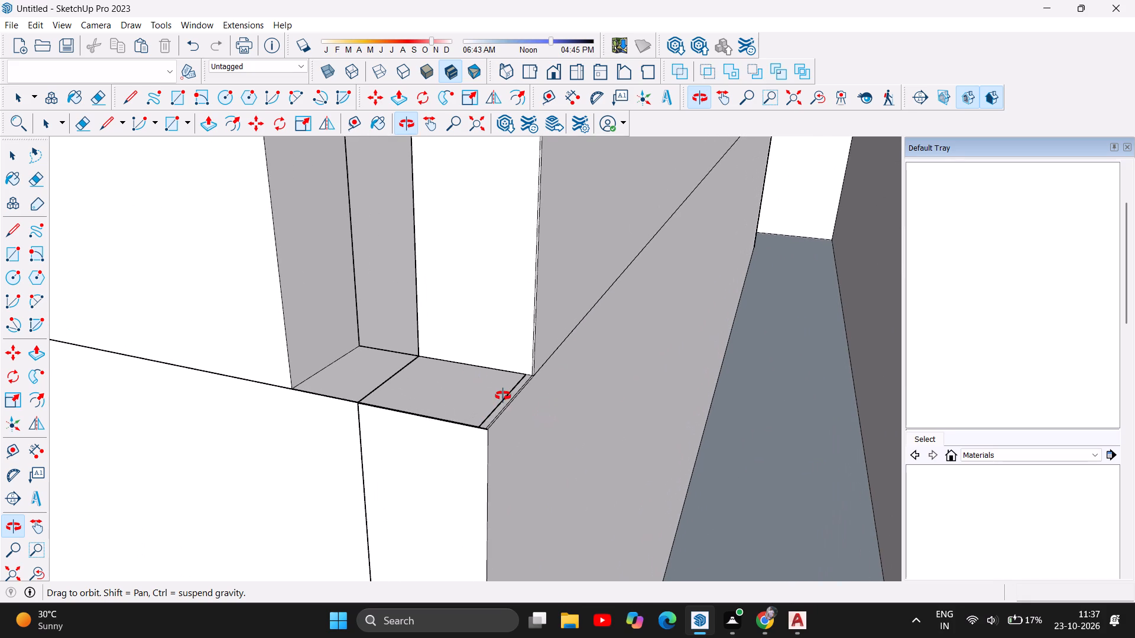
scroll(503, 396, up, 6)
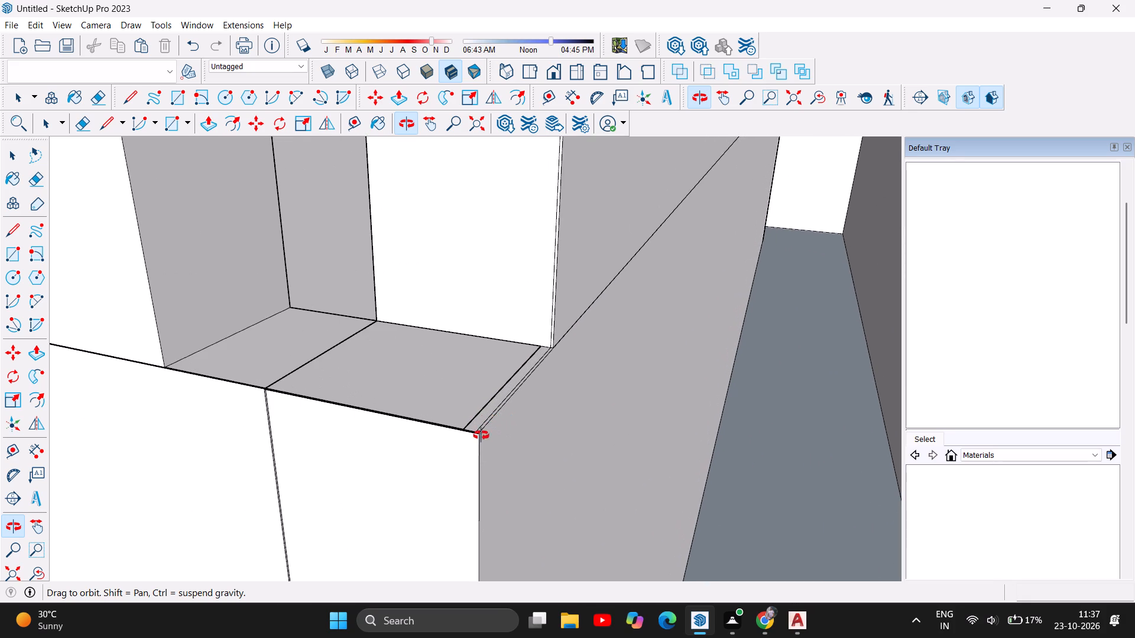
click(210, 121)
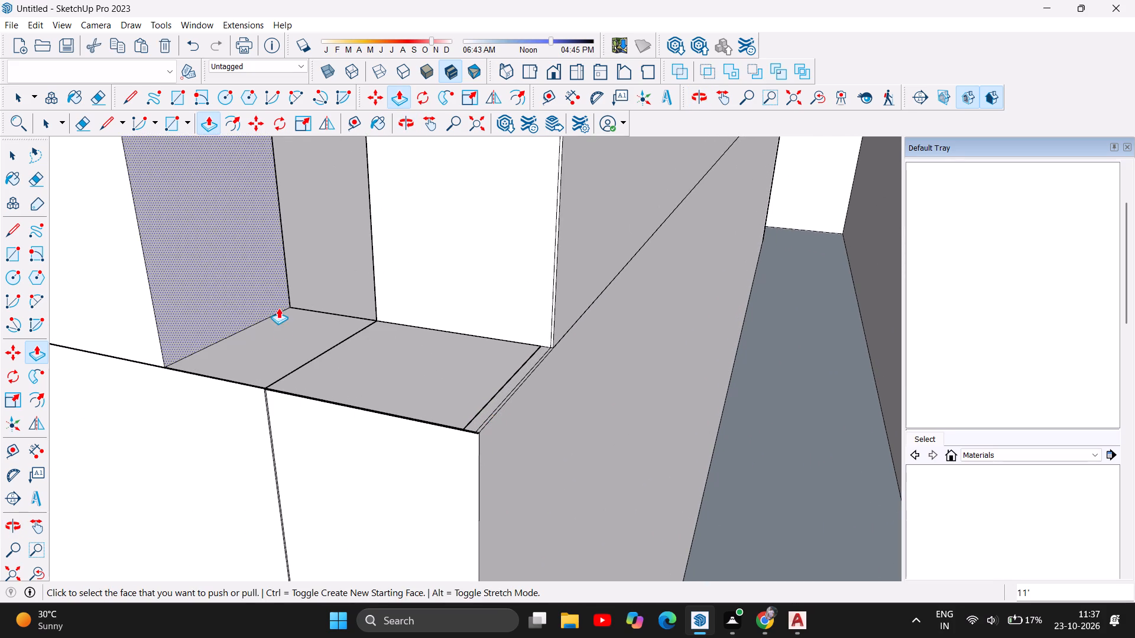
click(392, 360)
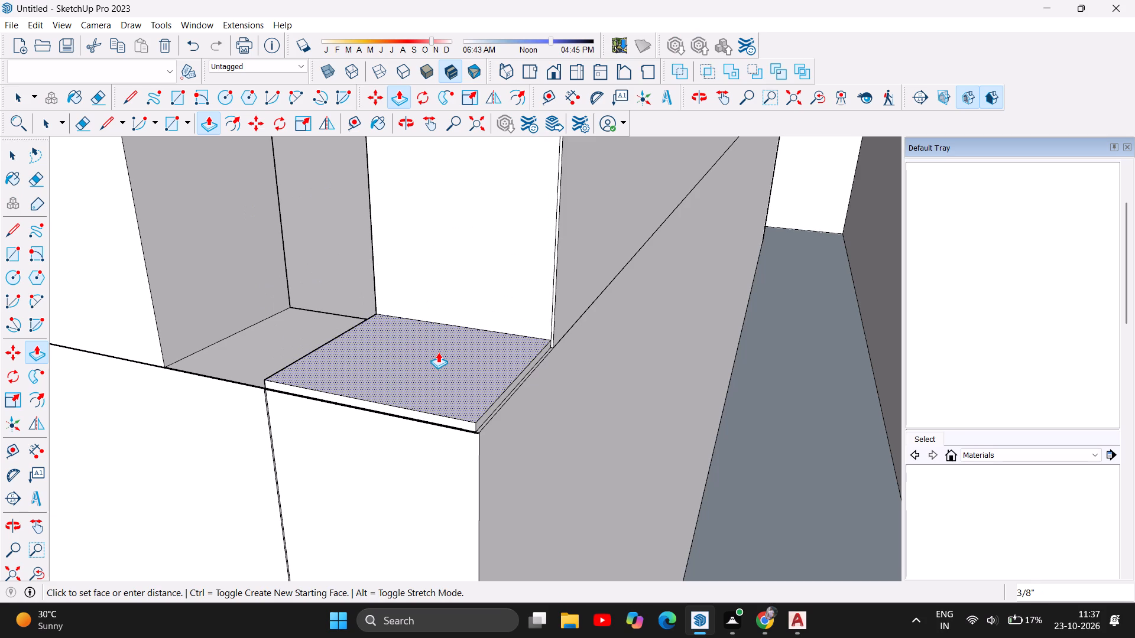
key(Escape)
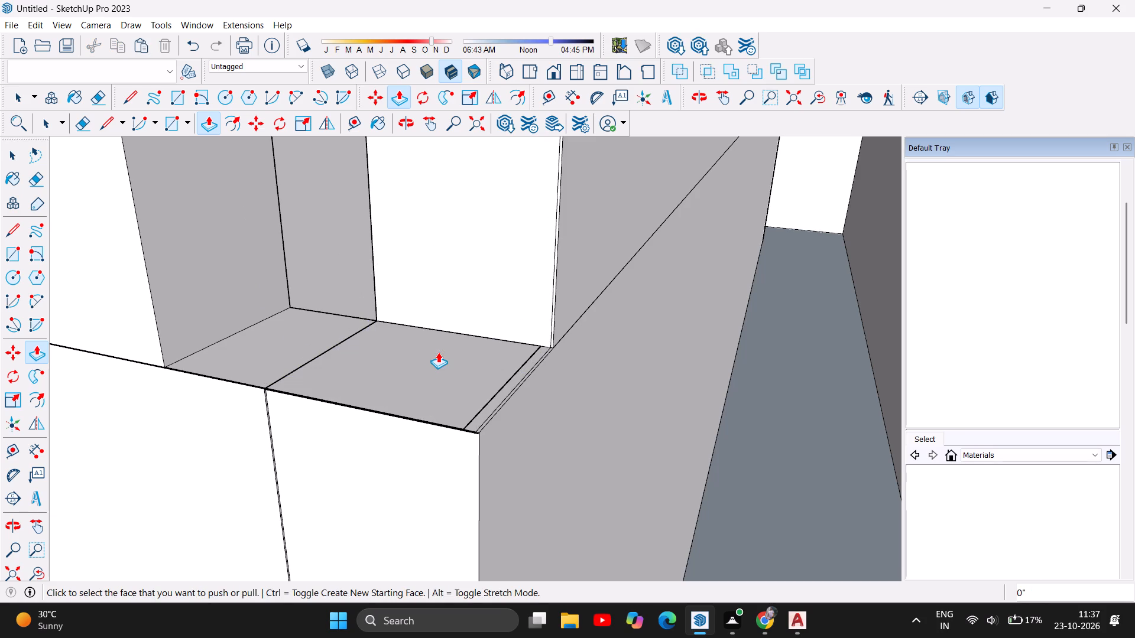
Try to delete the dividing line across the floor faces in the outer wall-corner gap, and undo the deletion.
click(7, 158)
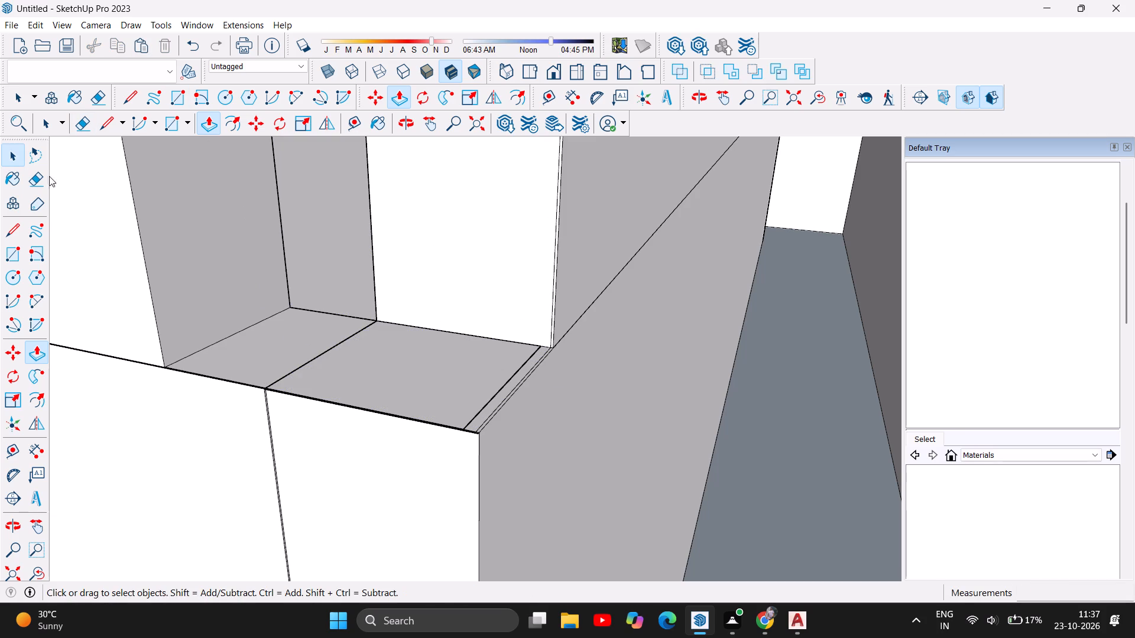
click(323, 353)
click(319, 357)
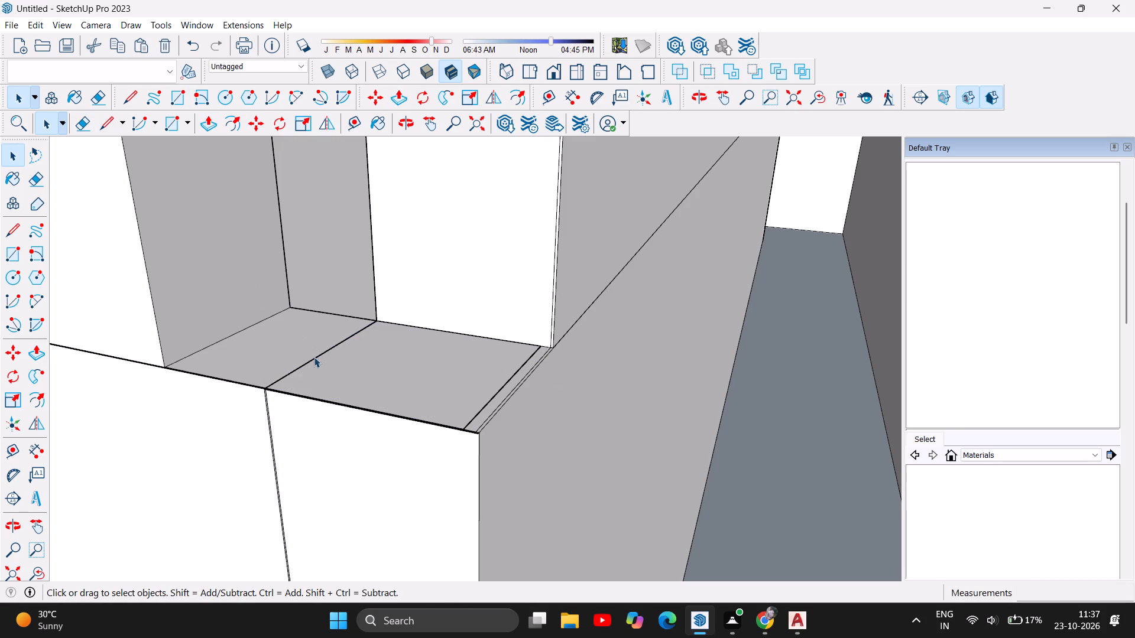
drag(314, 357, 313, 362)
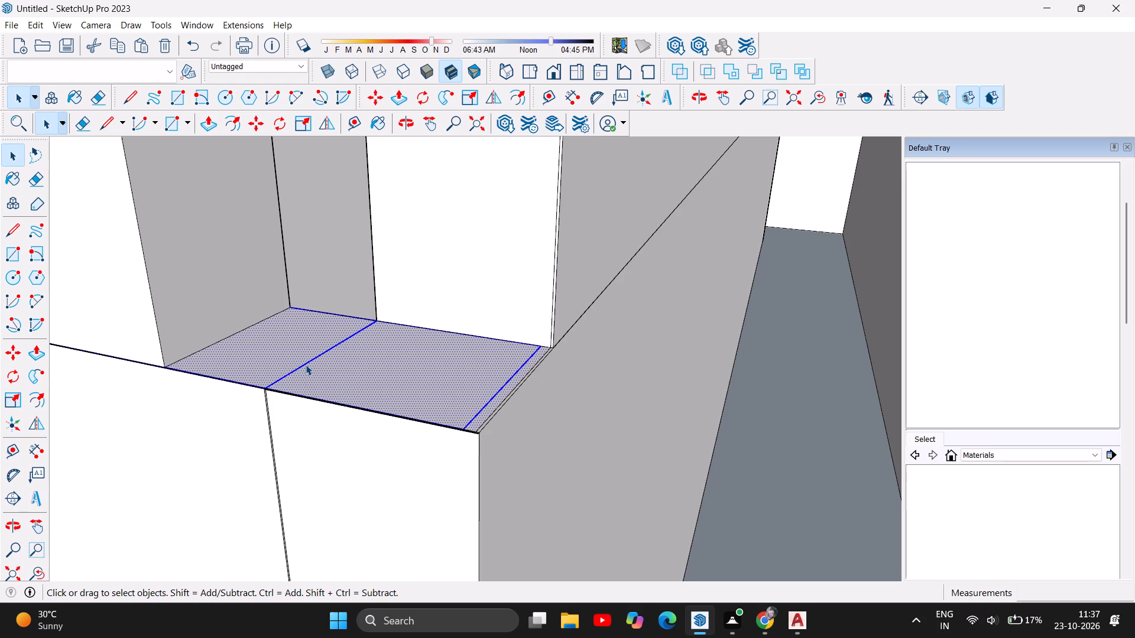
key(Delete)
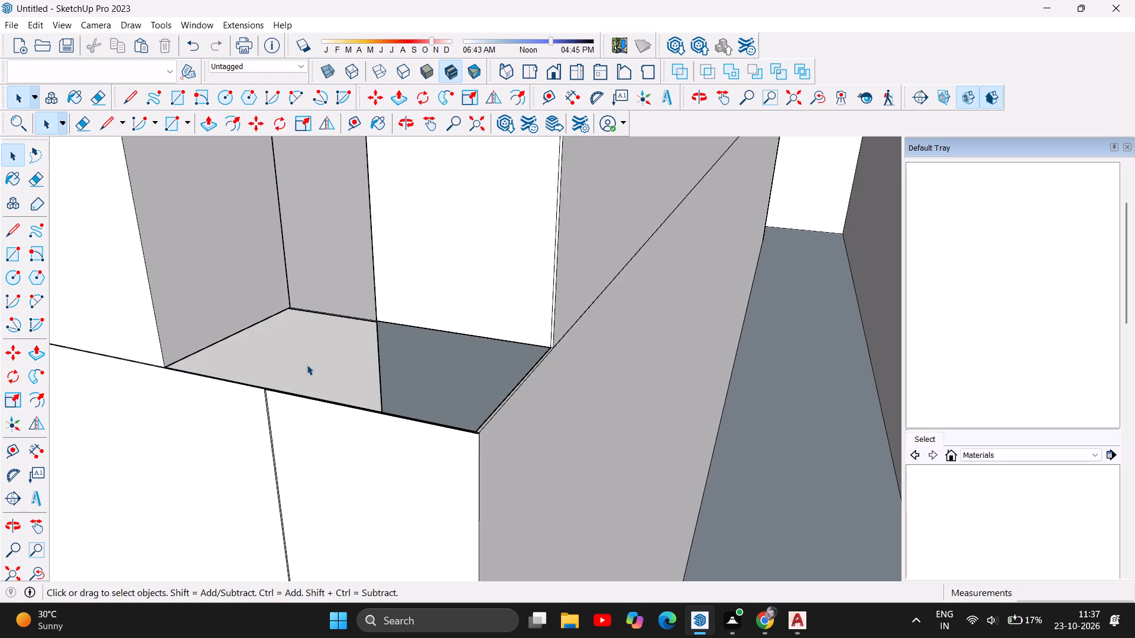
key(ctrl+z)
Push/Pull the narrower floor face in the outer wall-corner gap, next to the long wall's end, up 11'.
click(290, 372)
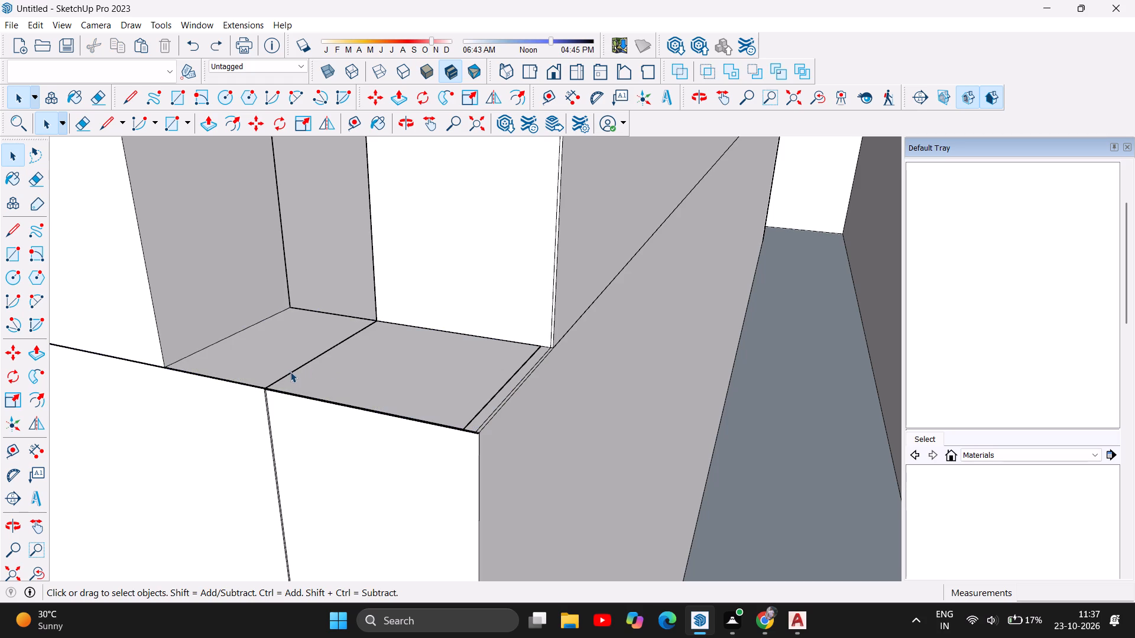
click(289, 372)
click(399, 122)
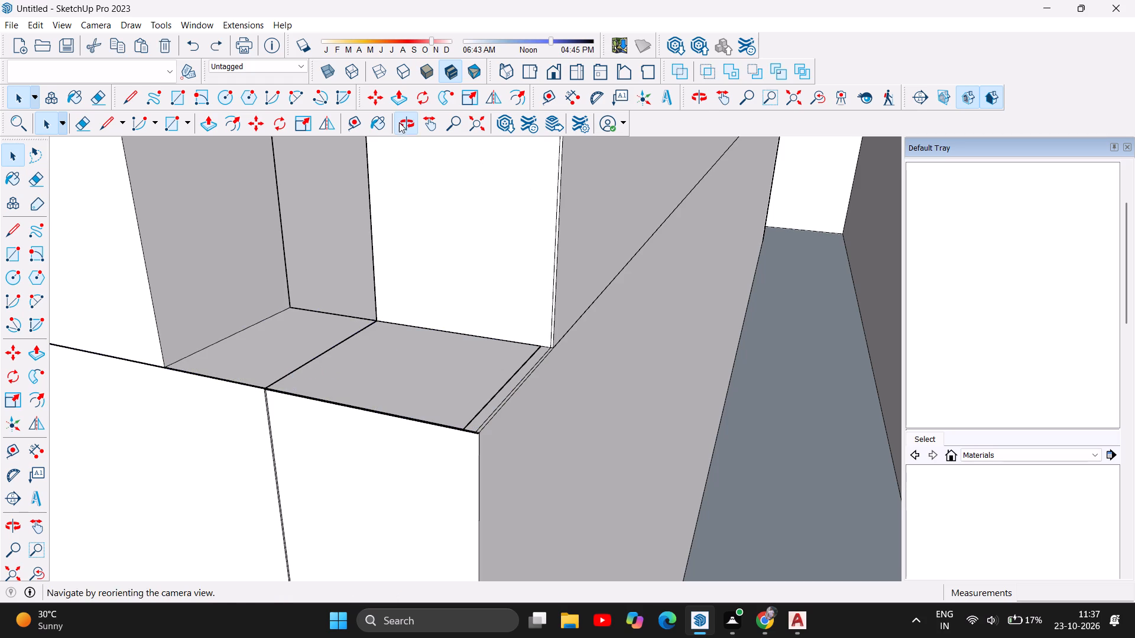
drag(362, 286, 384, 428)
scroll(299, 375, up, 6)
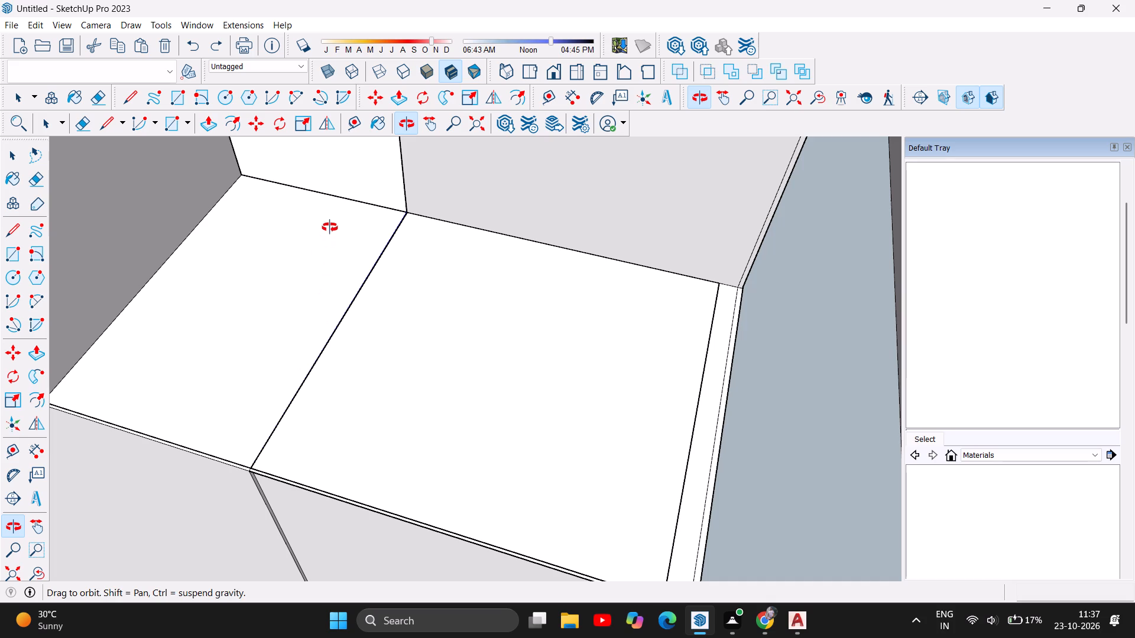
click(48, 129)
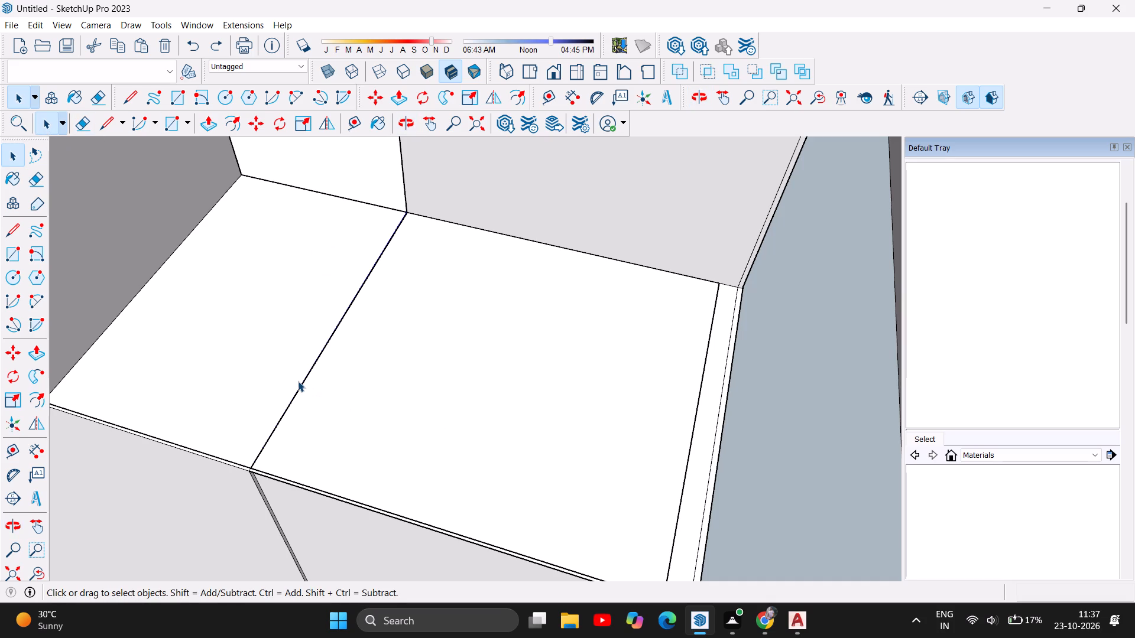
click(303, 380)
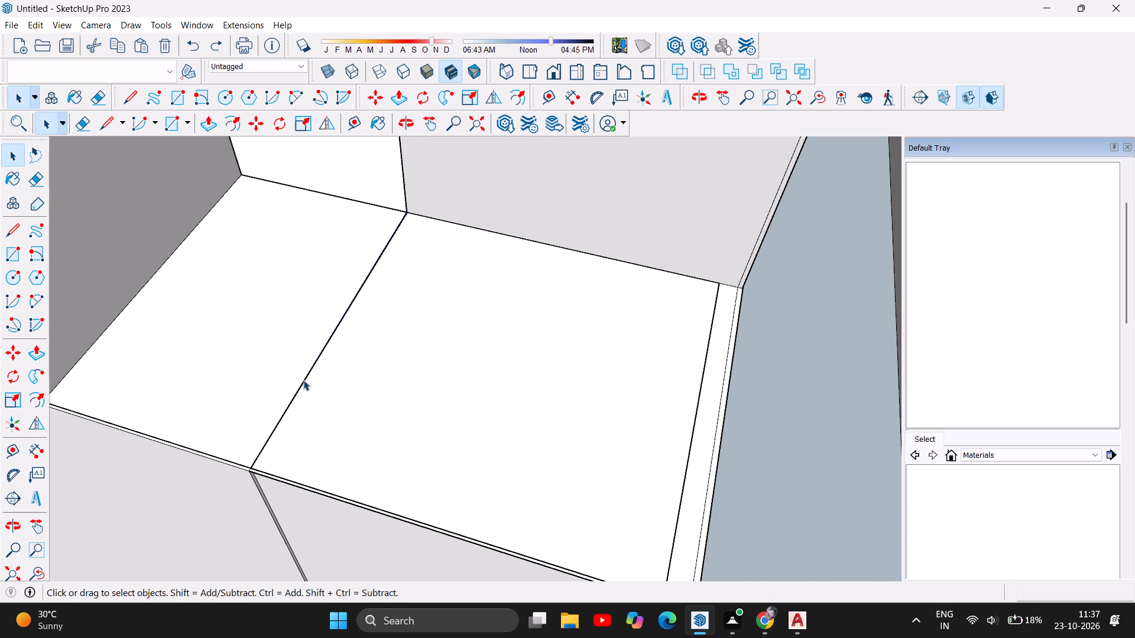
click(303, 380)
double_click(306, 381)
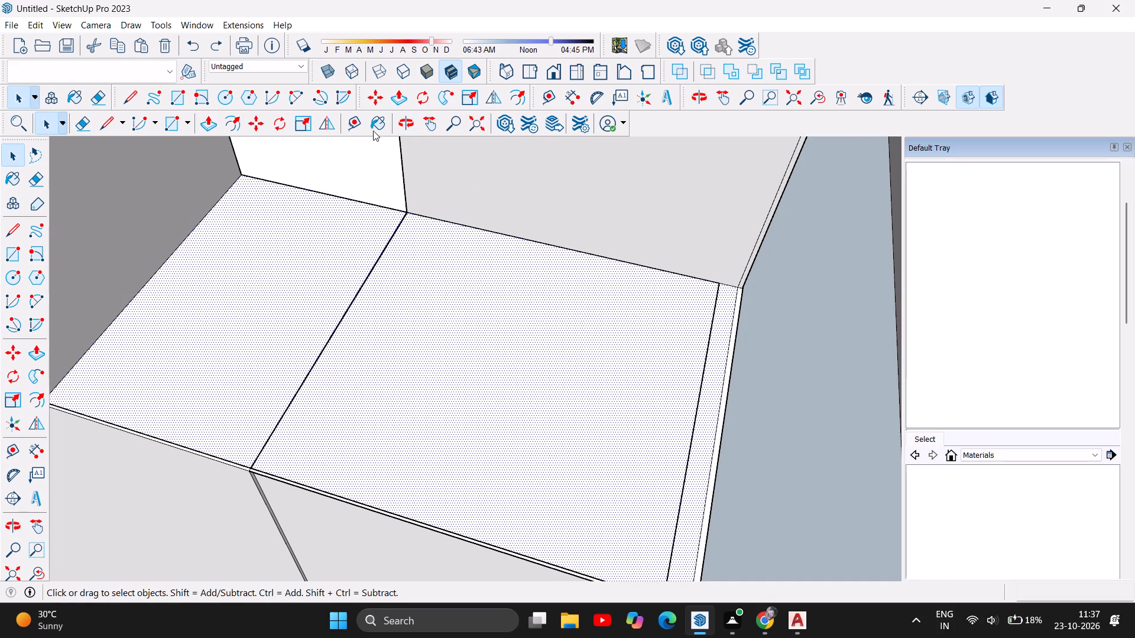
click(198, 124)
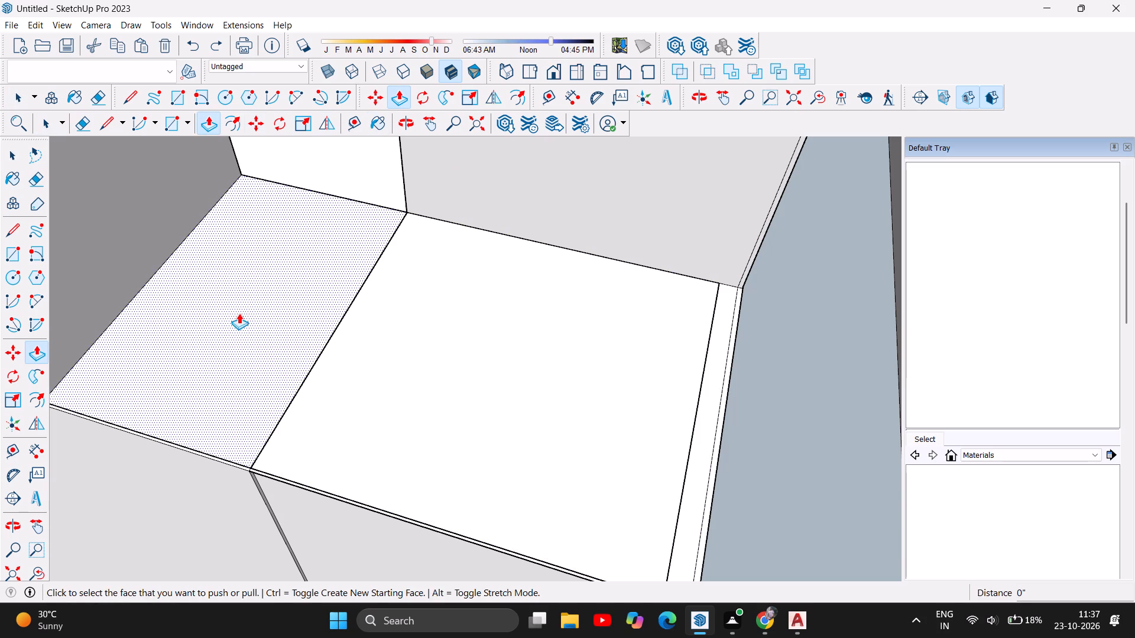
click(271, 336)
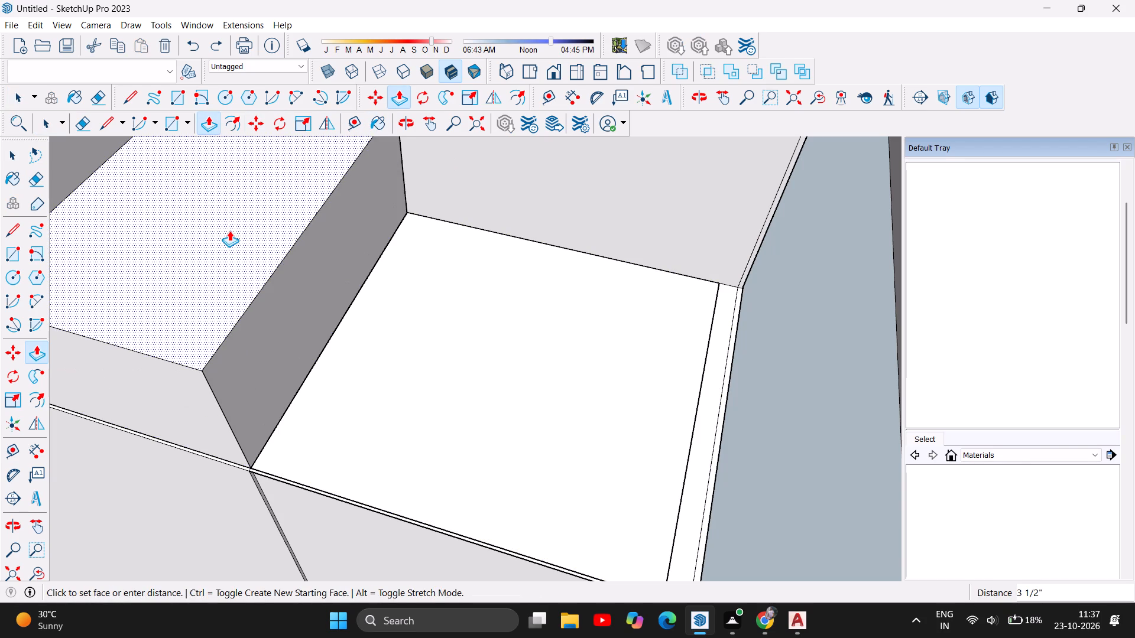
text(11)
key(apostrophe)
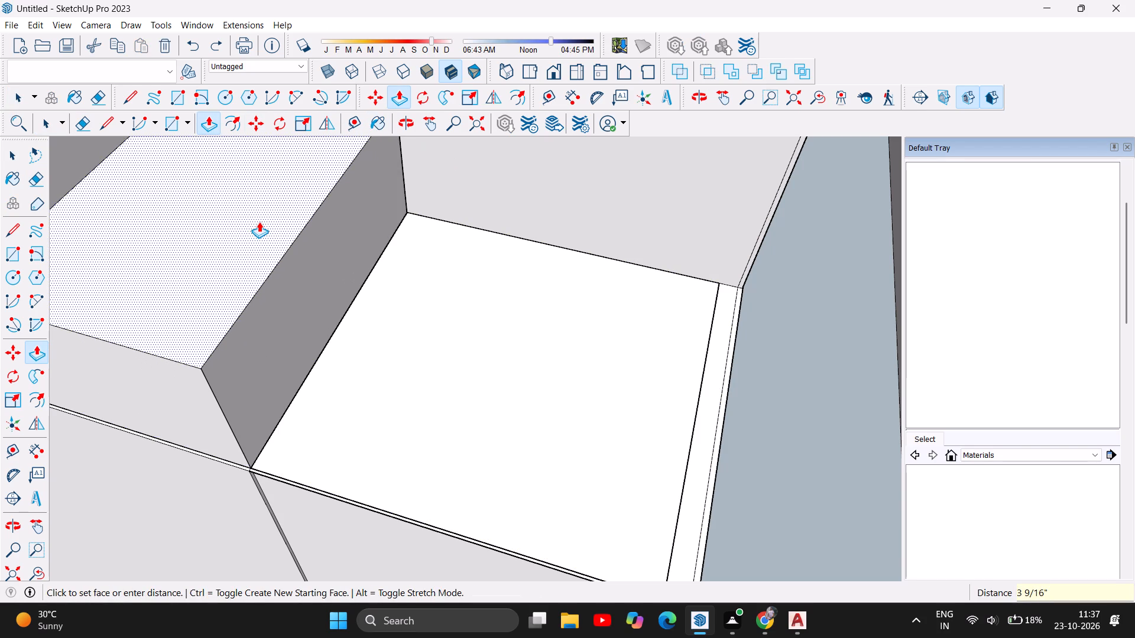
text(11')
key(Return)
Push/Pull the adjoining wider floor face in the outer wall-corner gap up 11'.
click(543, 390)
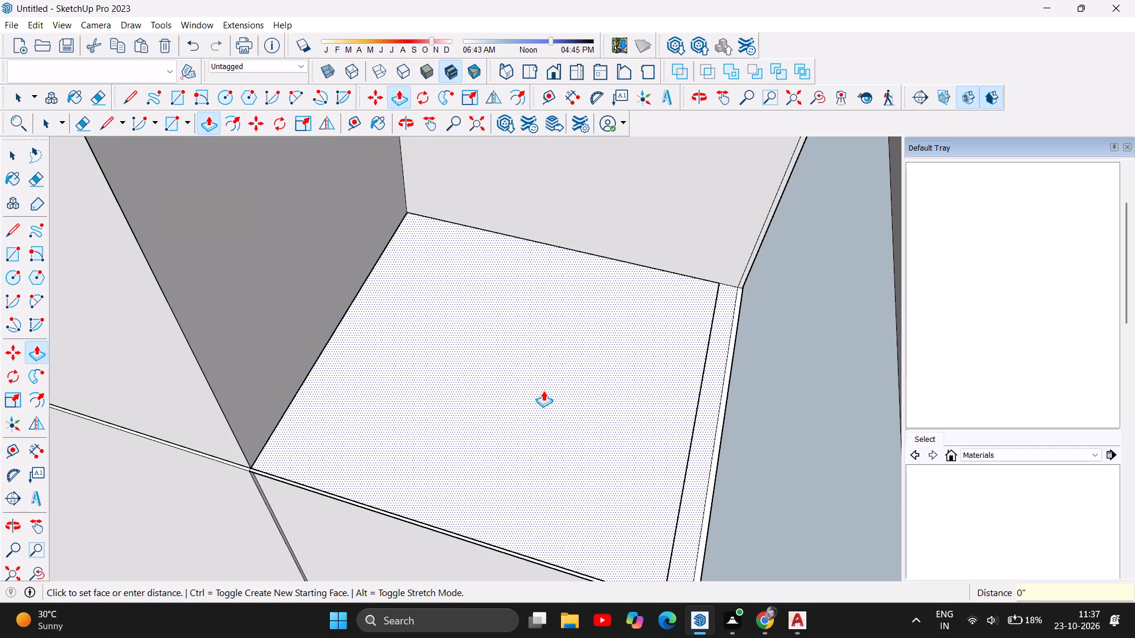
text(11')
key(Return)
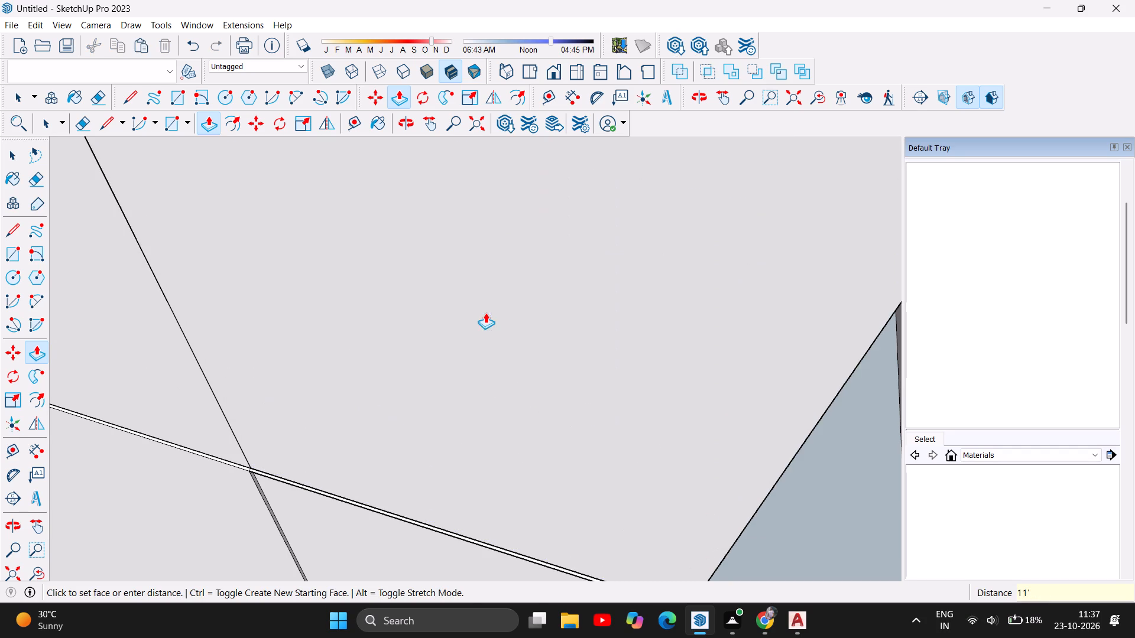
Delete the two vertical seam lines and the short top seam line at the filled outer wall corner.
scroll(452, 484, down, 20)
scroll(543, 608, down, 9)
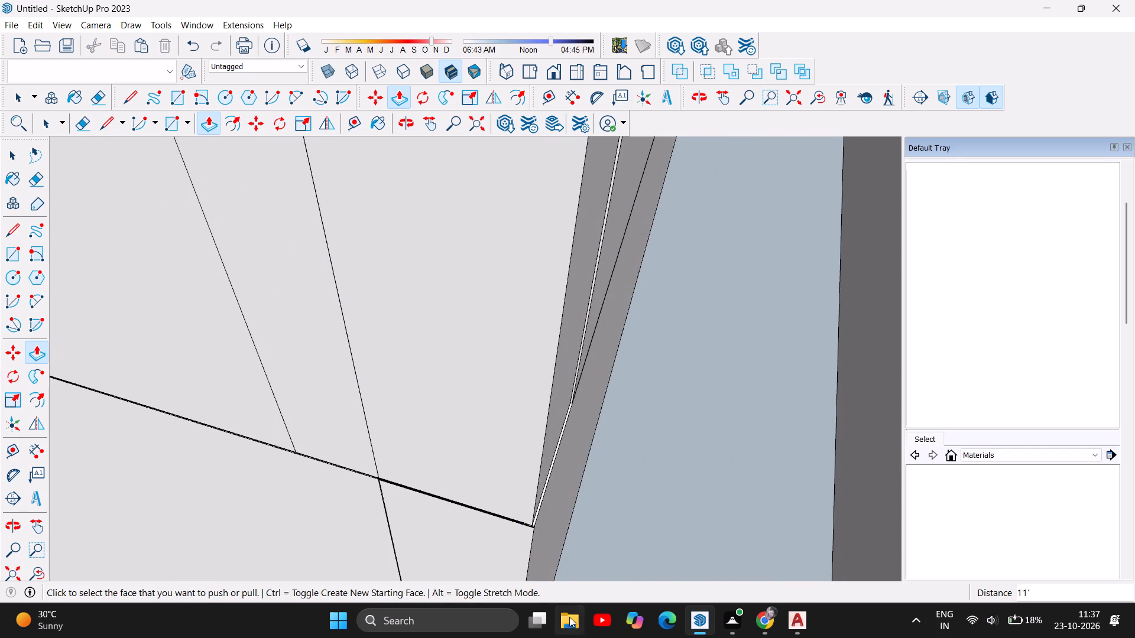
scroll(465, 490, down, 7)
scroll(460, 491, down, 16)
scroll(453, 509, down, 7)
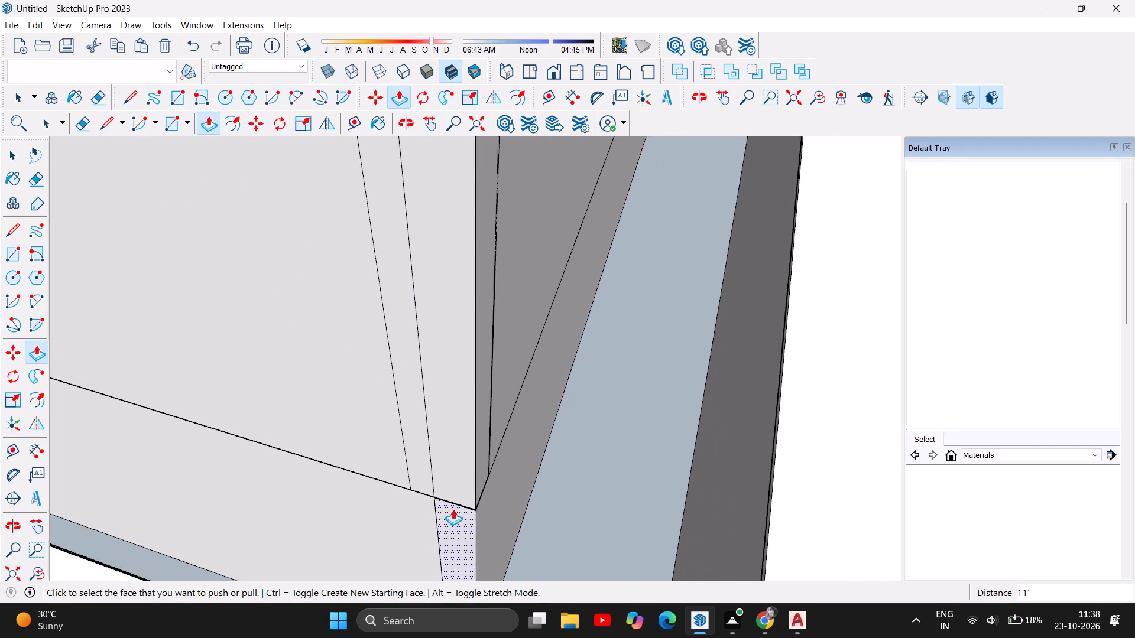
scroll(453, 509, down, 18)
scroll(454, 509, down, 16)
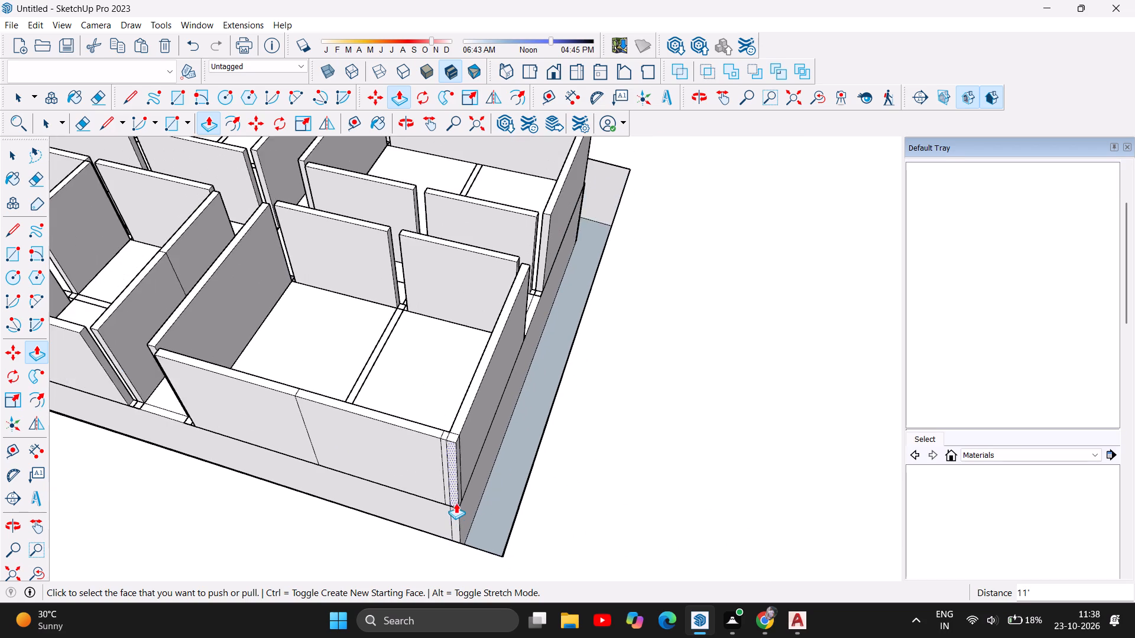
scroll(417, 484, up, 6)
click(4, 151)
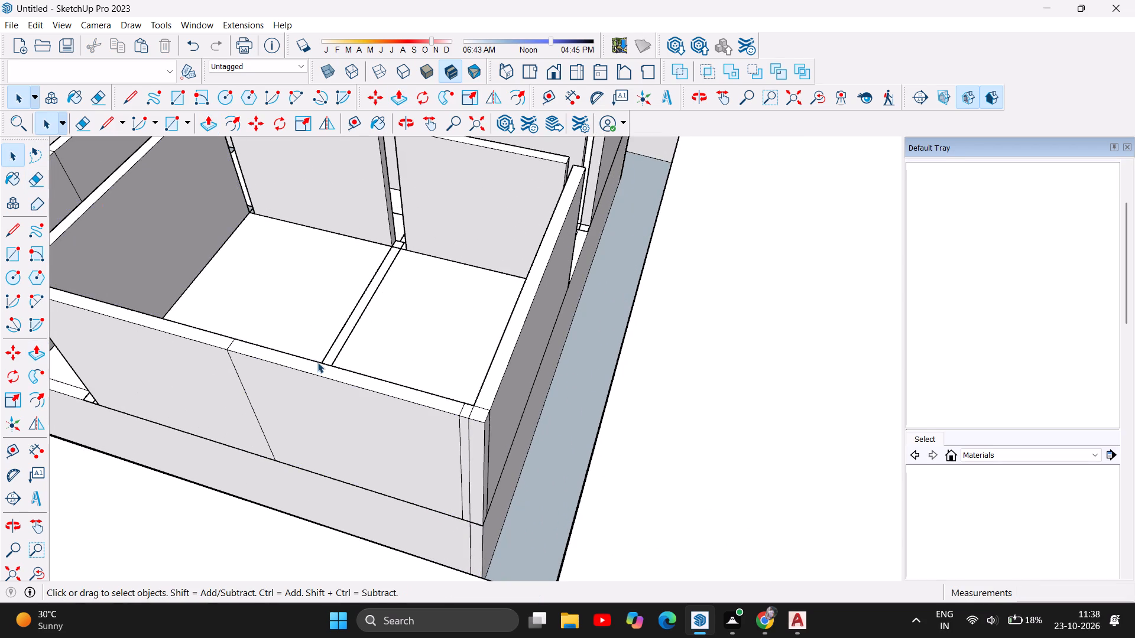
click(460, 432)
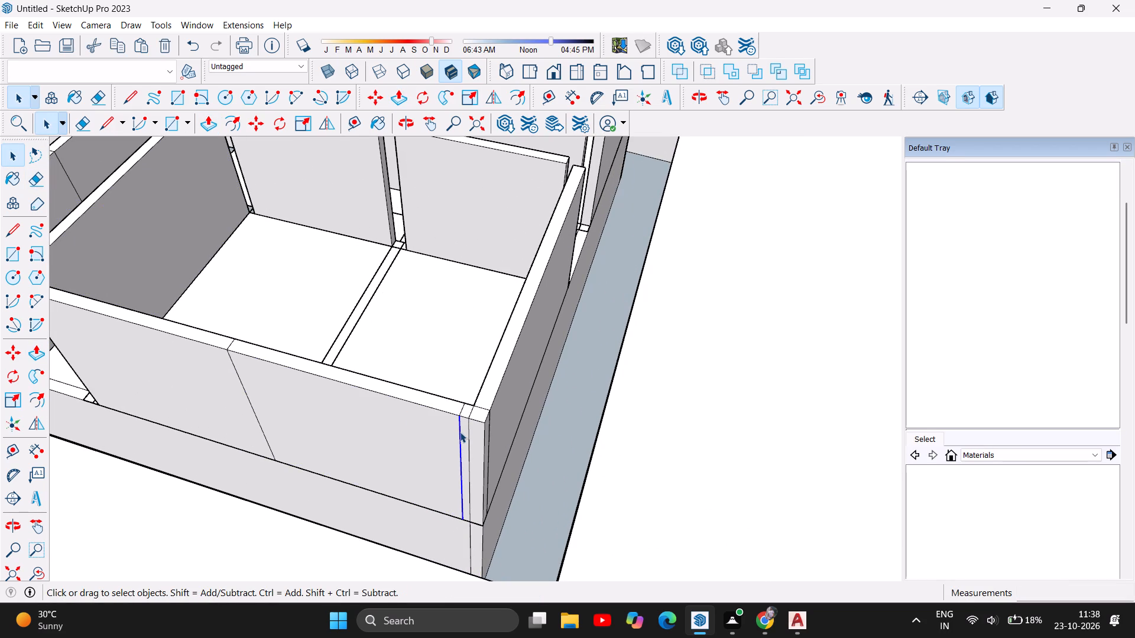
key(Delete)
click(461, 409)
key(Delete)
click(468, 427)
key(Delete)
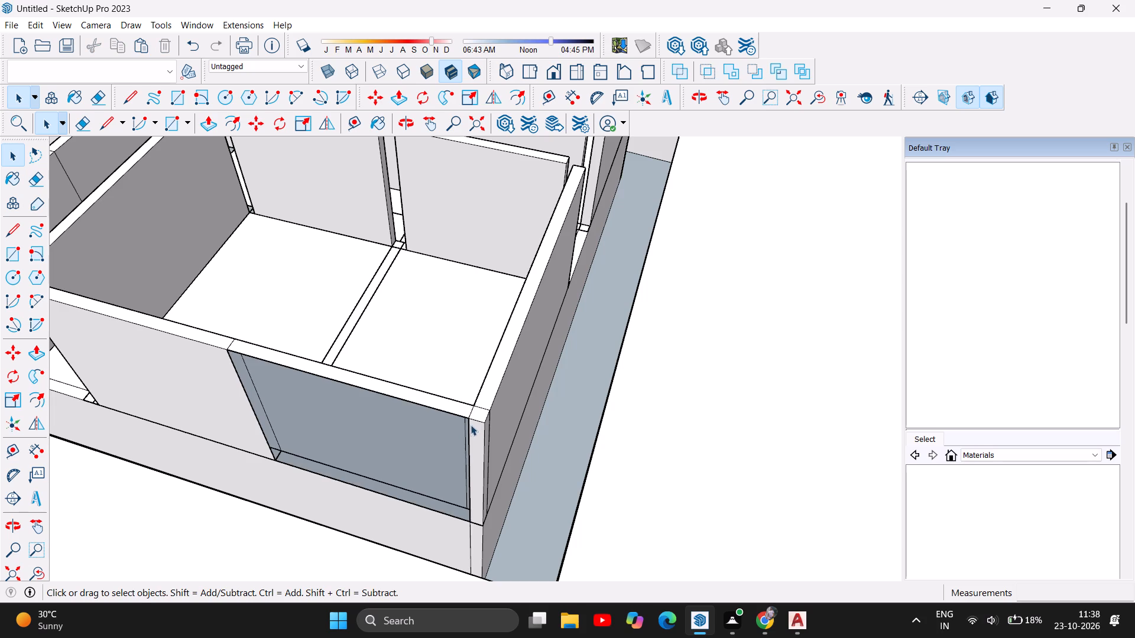
Undo the edits back to before the walls of the rooms around the staircase were raised.
key(ctrl+z)
key(ctrl+z)
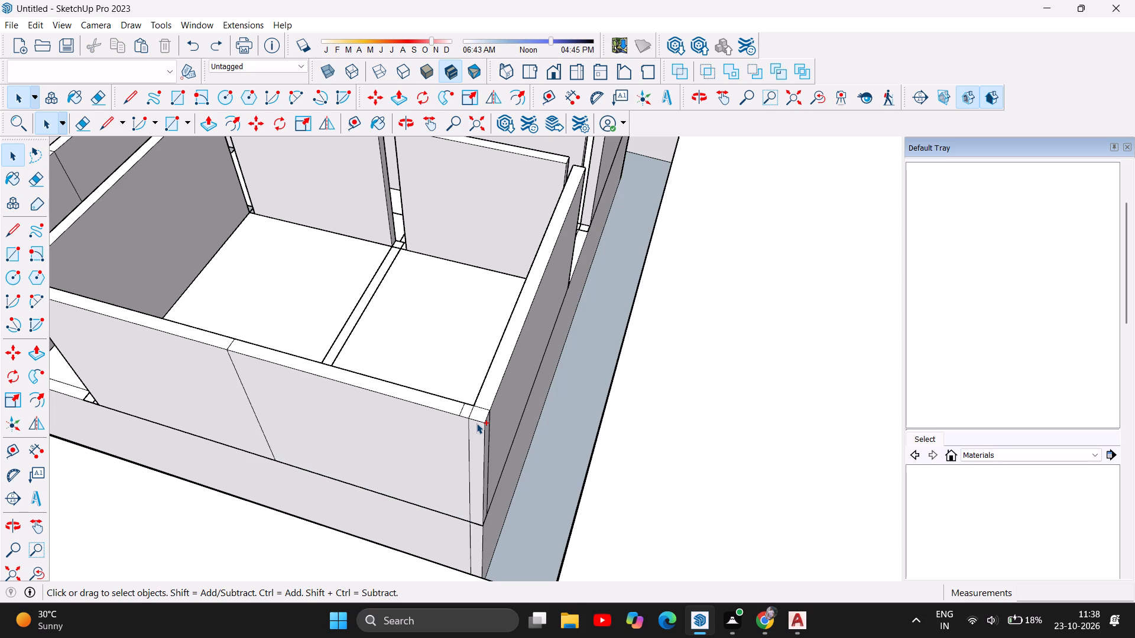
key(ctrl+z)
key(ctrl+z)
key(ctrl+z)
key(ctrl+z)
key(ctrl+z)
key(ctrl+z)
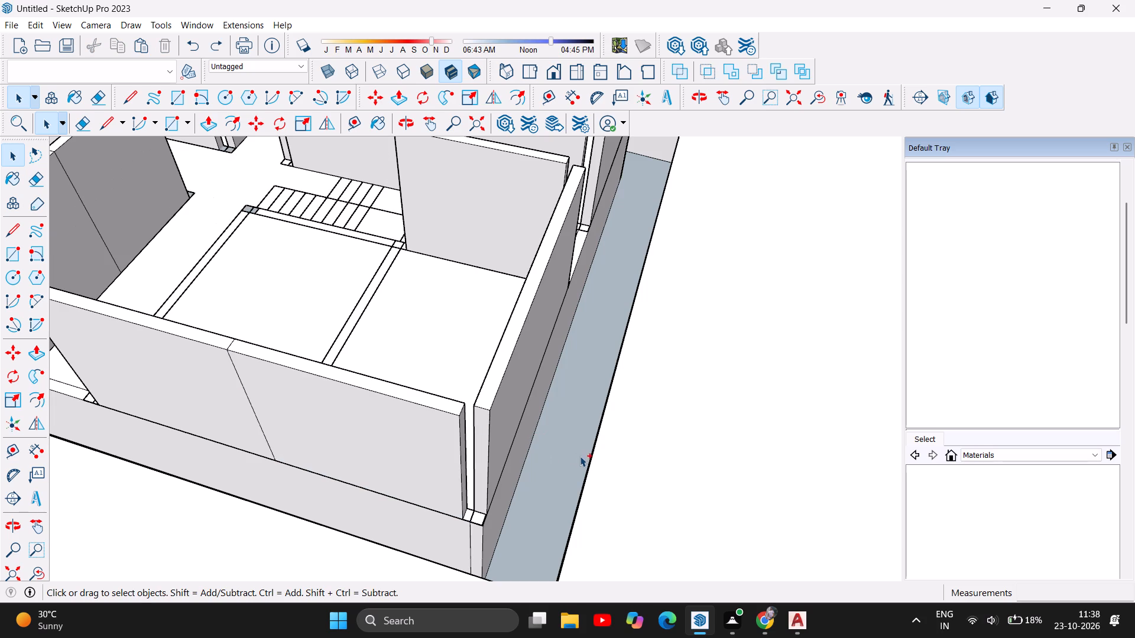
key(ctrl+z)
key(ctrl+z)
key(ctrl+z)
key(ctrl+z)
key(ctrl+z)
key(ctrl+z)
key(ctrl+z)
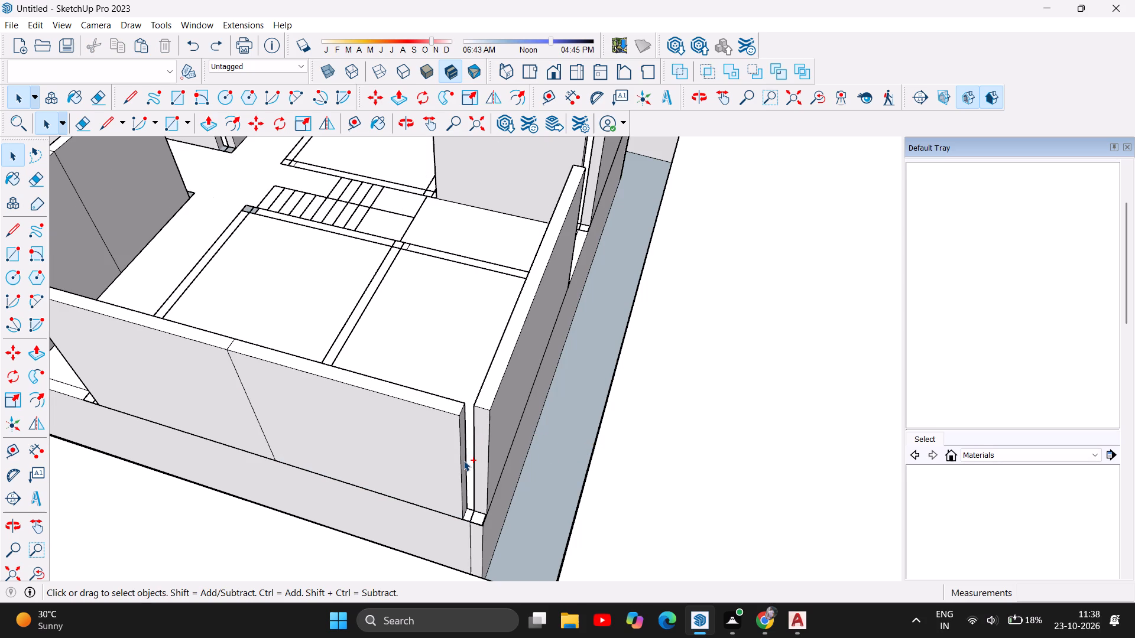
key(ctrl+z)
key(ctrl+z)
key(ctrl+z)
key(ctrl+z)
key(ctrl+z)
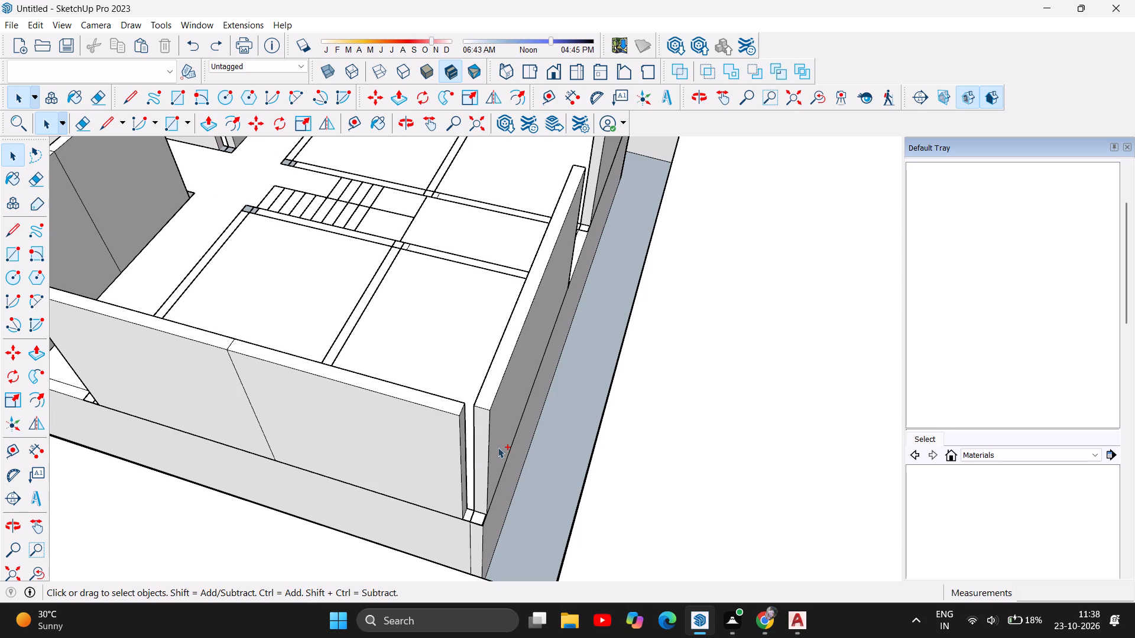
key(ctrl+z)
key(ctrl+z)
key(ctrl+z)
key(ctrl+z)
key(ctrl+z)
key(ctrl+z)
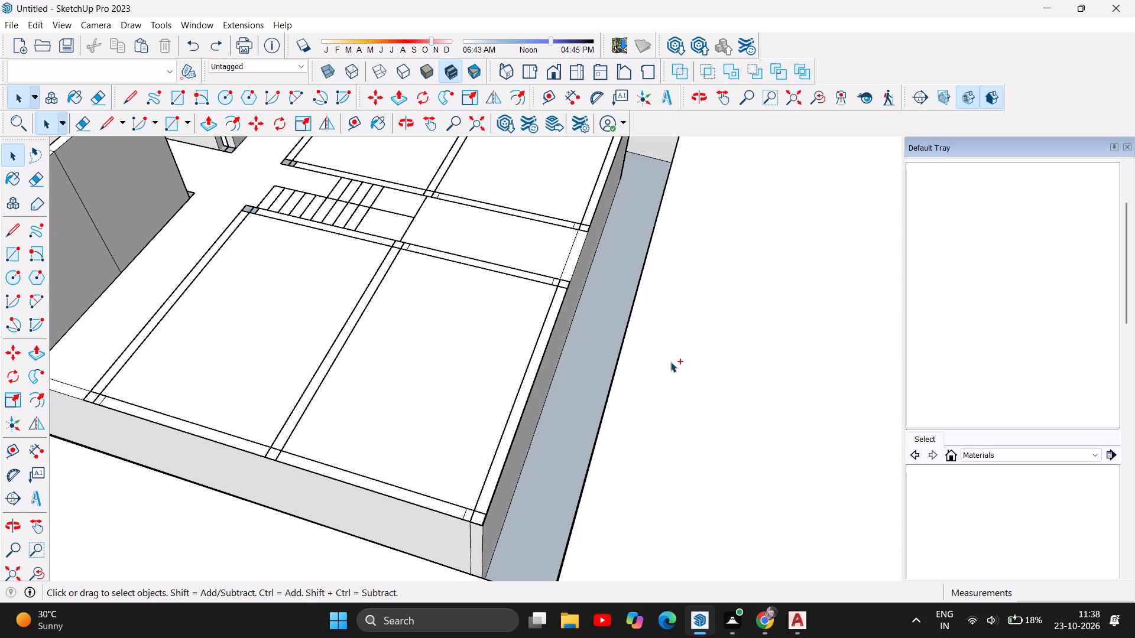
Undo the remaining wall extrusions on the entrance-step side, back to the flat wall outlines on the floor slab.
ctrl+scroll(696, 420, down, 10)
key(ctrl+z)
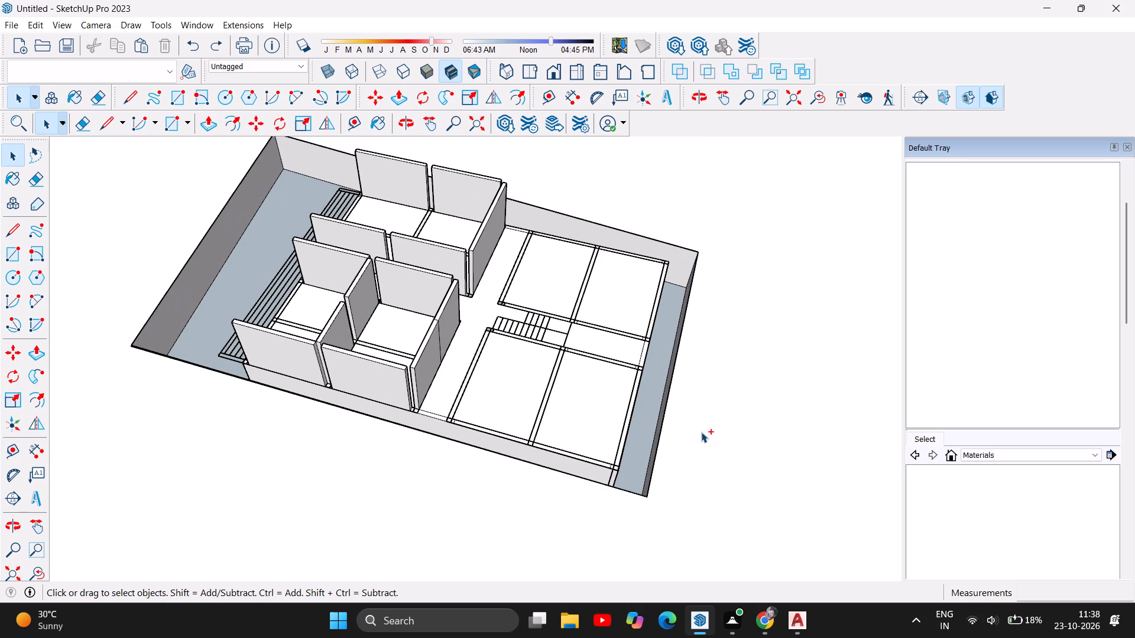
key(ctrl+z)
key(ctrl+z)
key(ctrl+z)
key(ctrl+z)
key(ctrl+z)
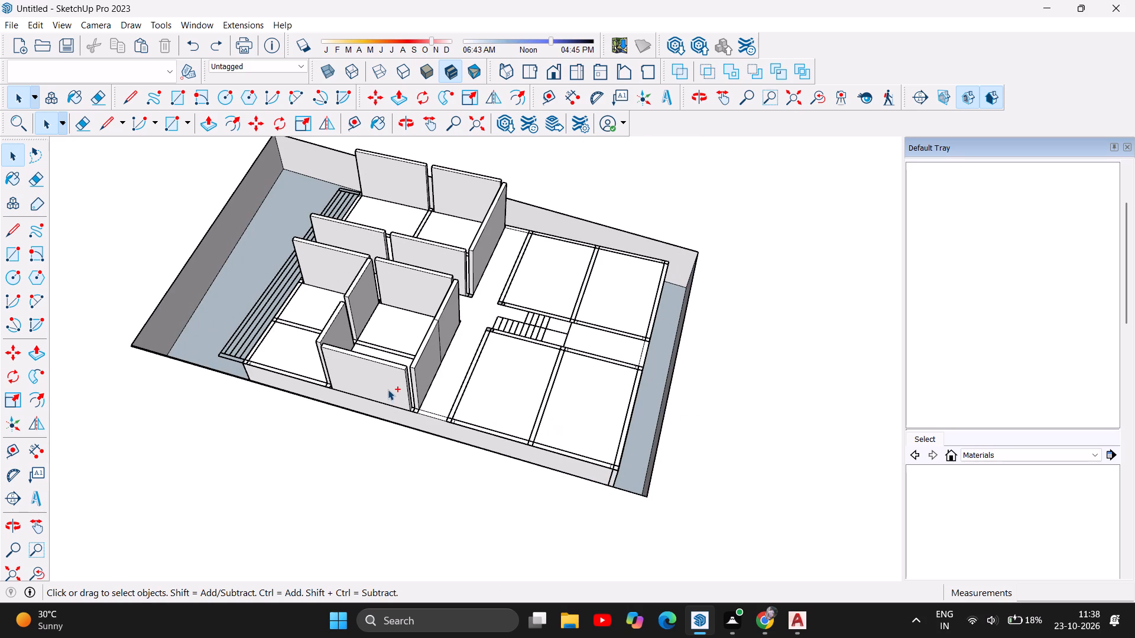
key(ctrl+z)
key(ctrl+z)
key(ctrl+z)
key(ctrl+z)
key(ctrl+z)
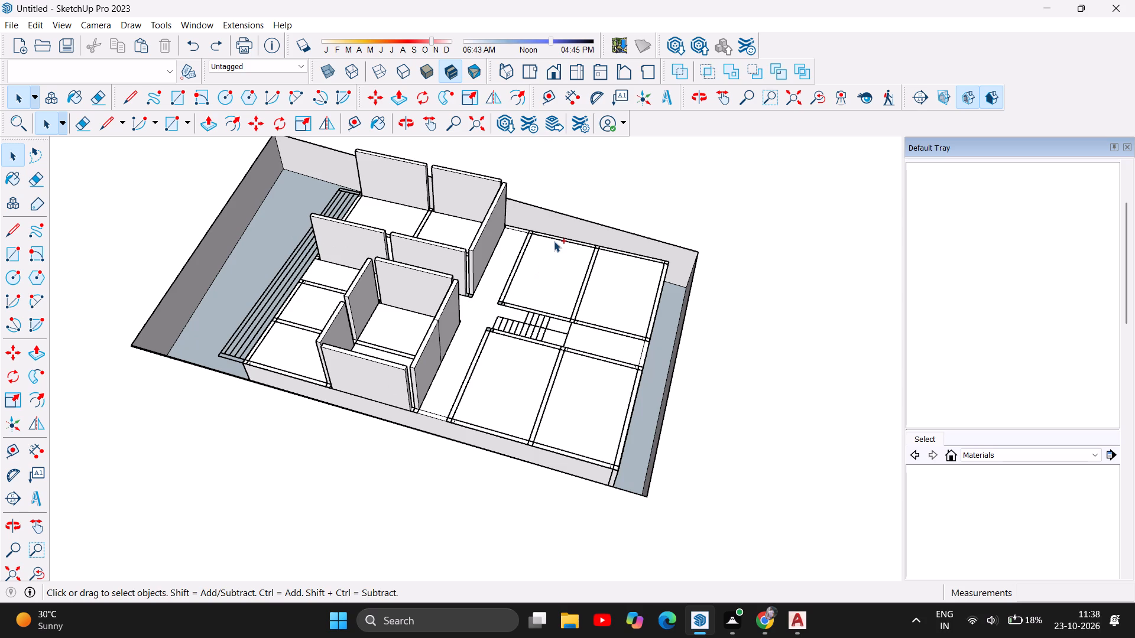
key(ctrl+z)
key(ctrl+z)
key(ctrl+z)
key(ctrl+z)
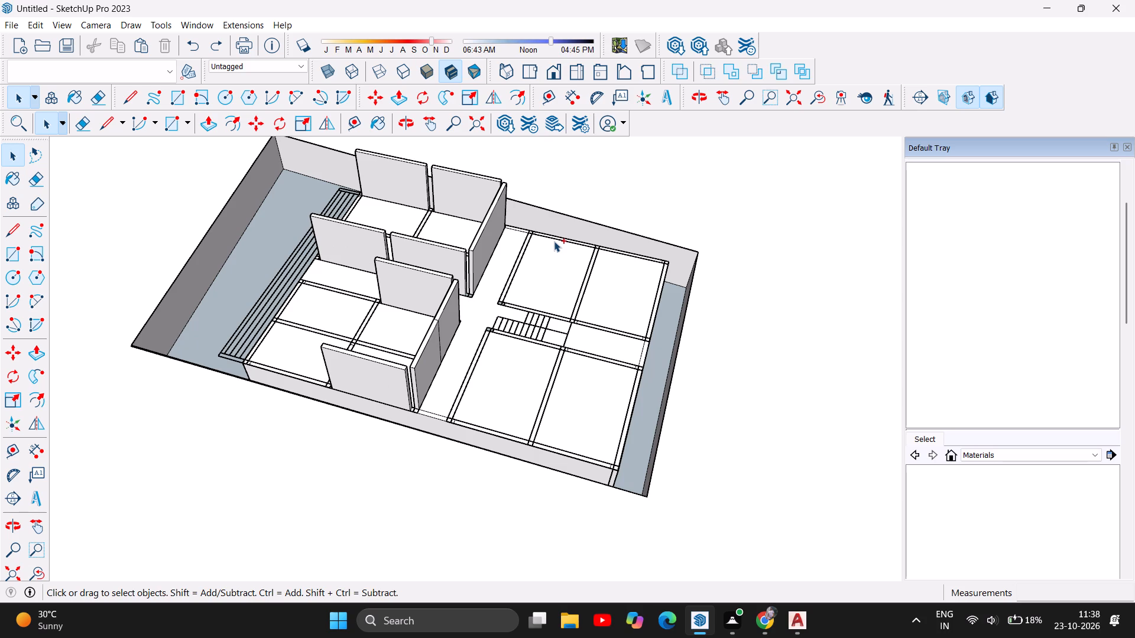
key(ctrl+z)
key(ctrl+z)
key(ctrl+z)
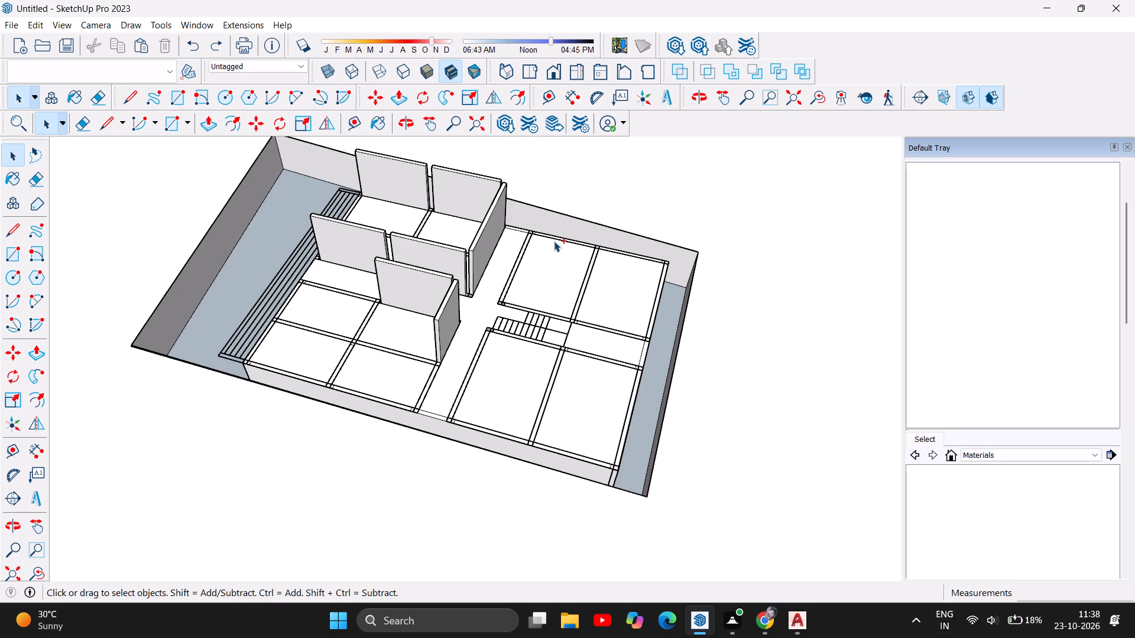
key(ctrl+z)
key(ctrl+z)
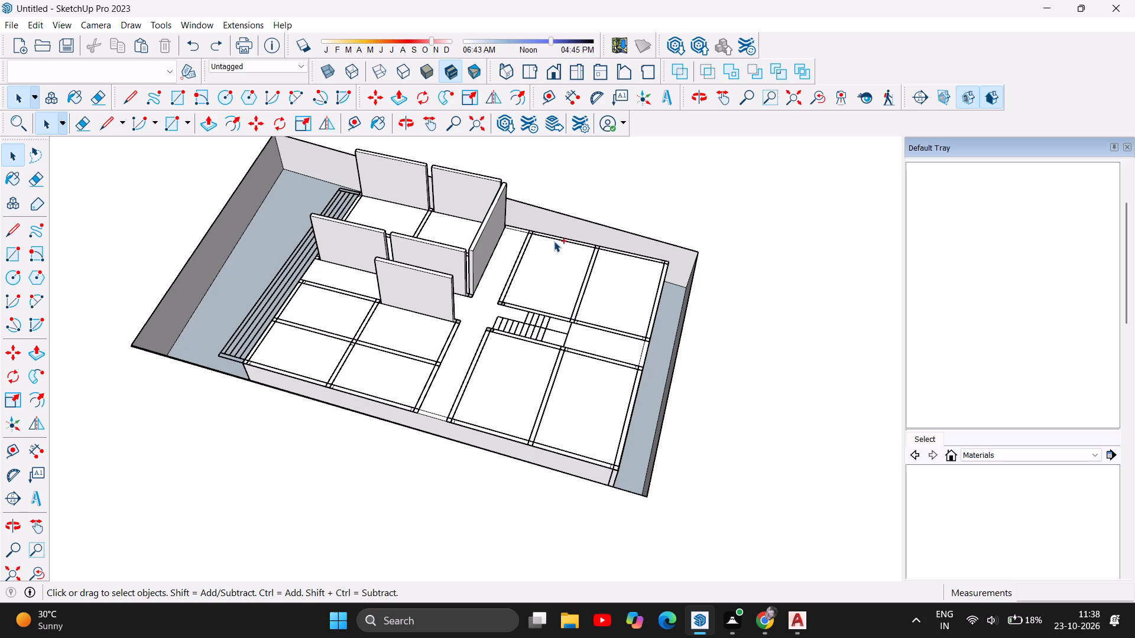
key(ctrl+z)
key(ctrl+z)
key(ctrl+z)
key(ctrl+z)
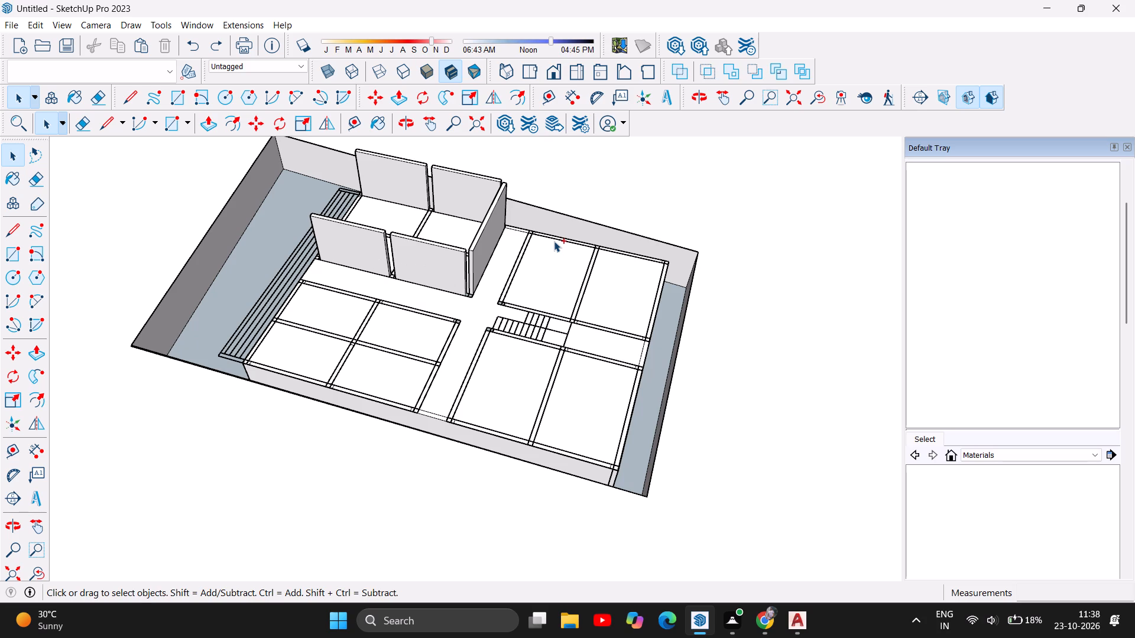
key(ctrl+z)
key(ctrl+z)
key(ctrl+z)
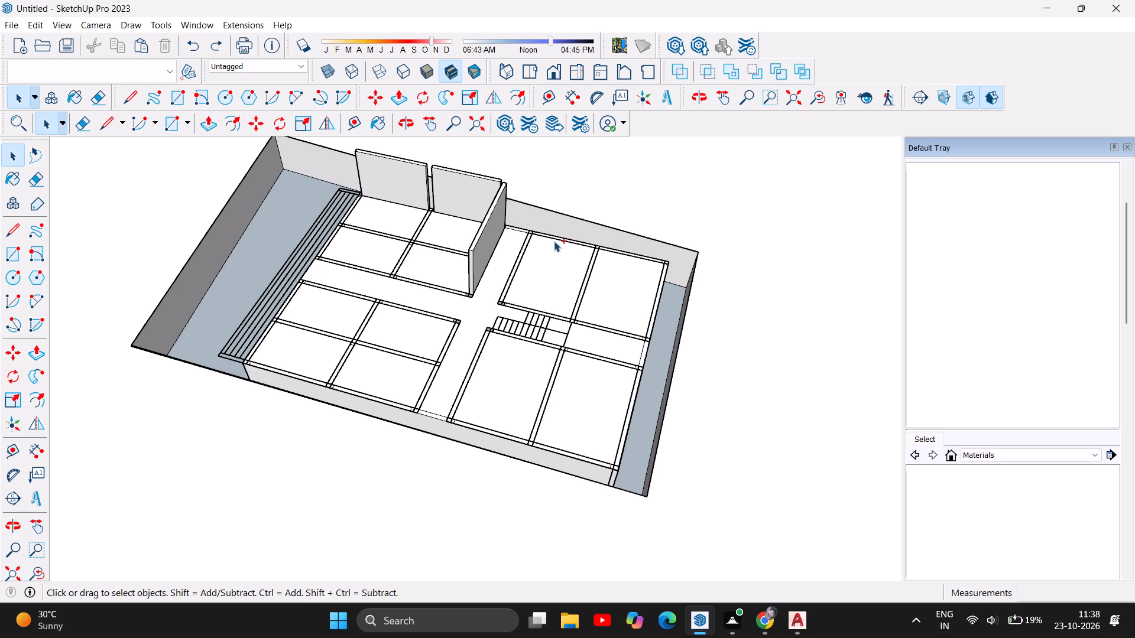
key(ctrl+z)
key(ctrl+z)
key(ctrl+z)
key(ctrl+z)
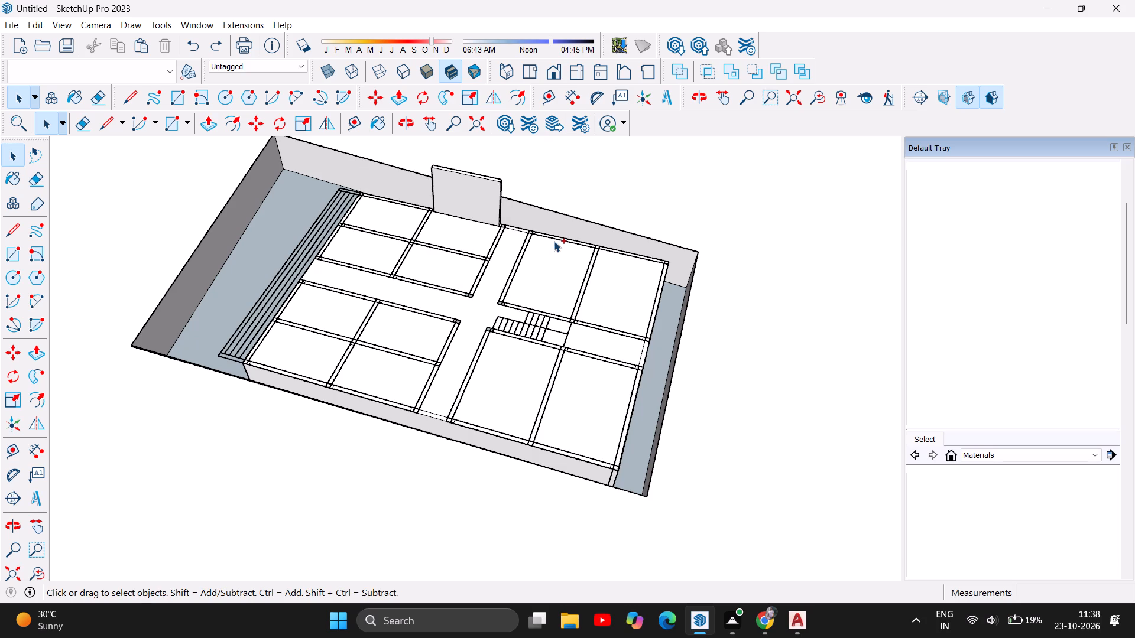
key(ctrl+z)
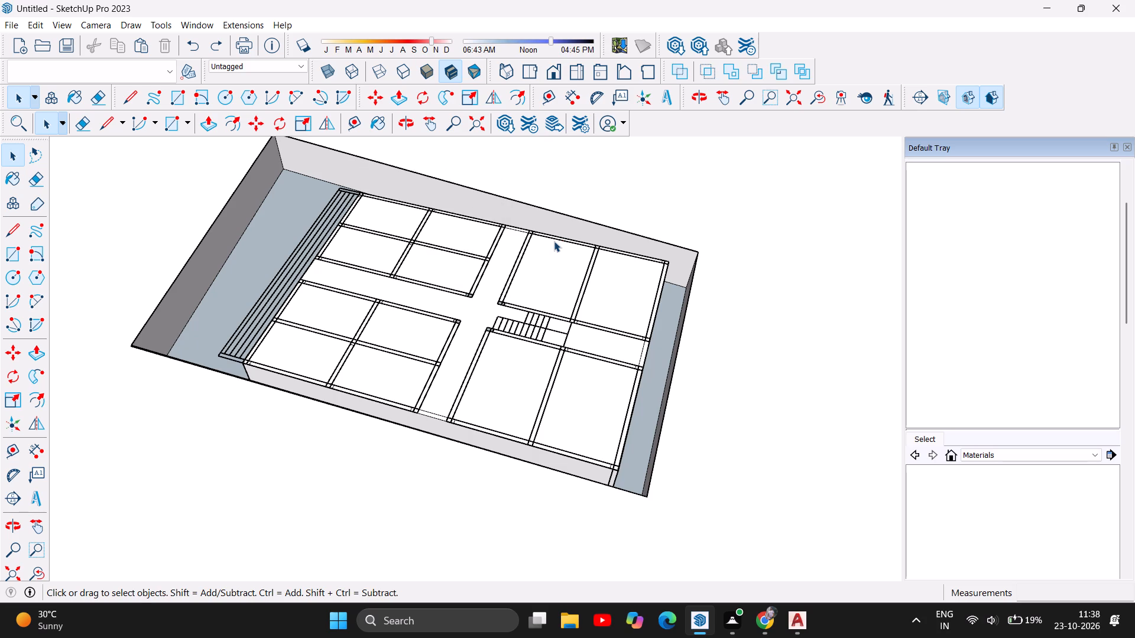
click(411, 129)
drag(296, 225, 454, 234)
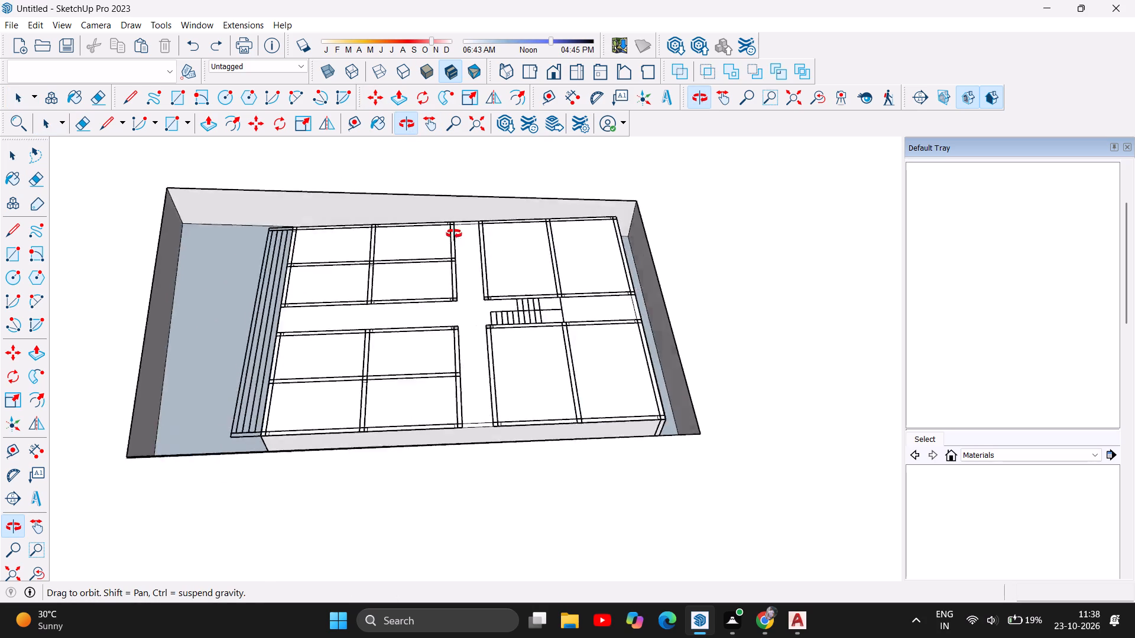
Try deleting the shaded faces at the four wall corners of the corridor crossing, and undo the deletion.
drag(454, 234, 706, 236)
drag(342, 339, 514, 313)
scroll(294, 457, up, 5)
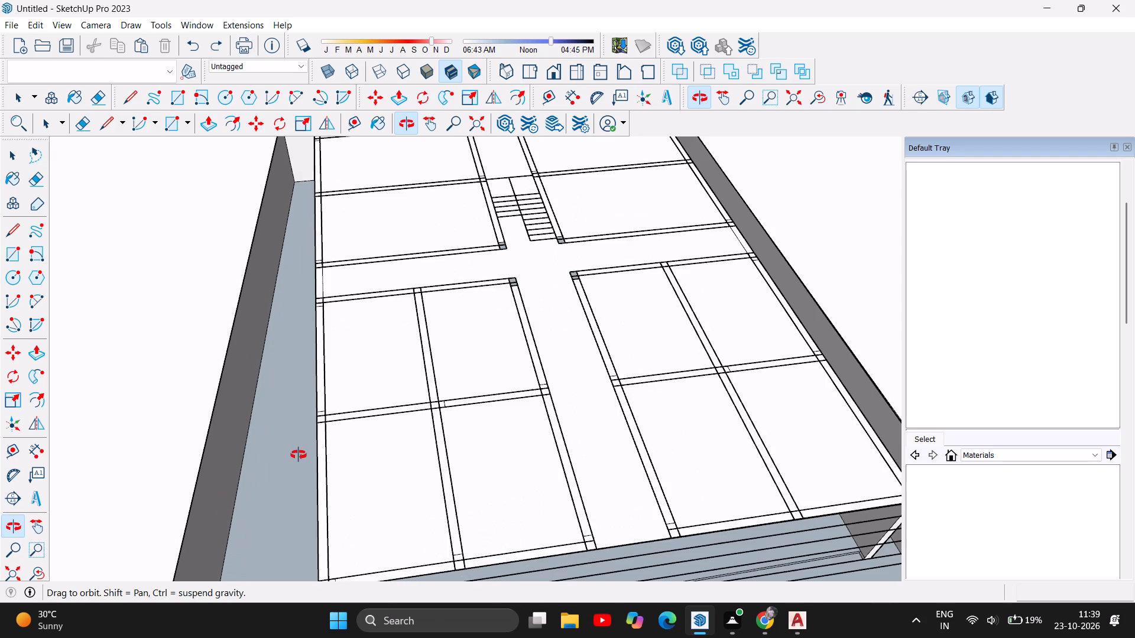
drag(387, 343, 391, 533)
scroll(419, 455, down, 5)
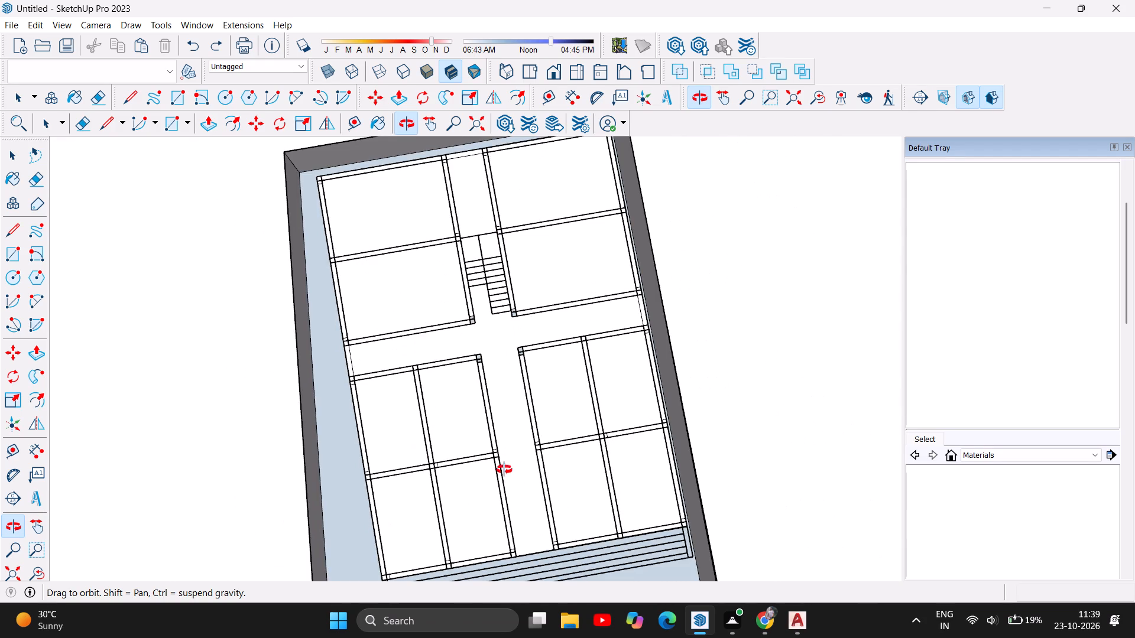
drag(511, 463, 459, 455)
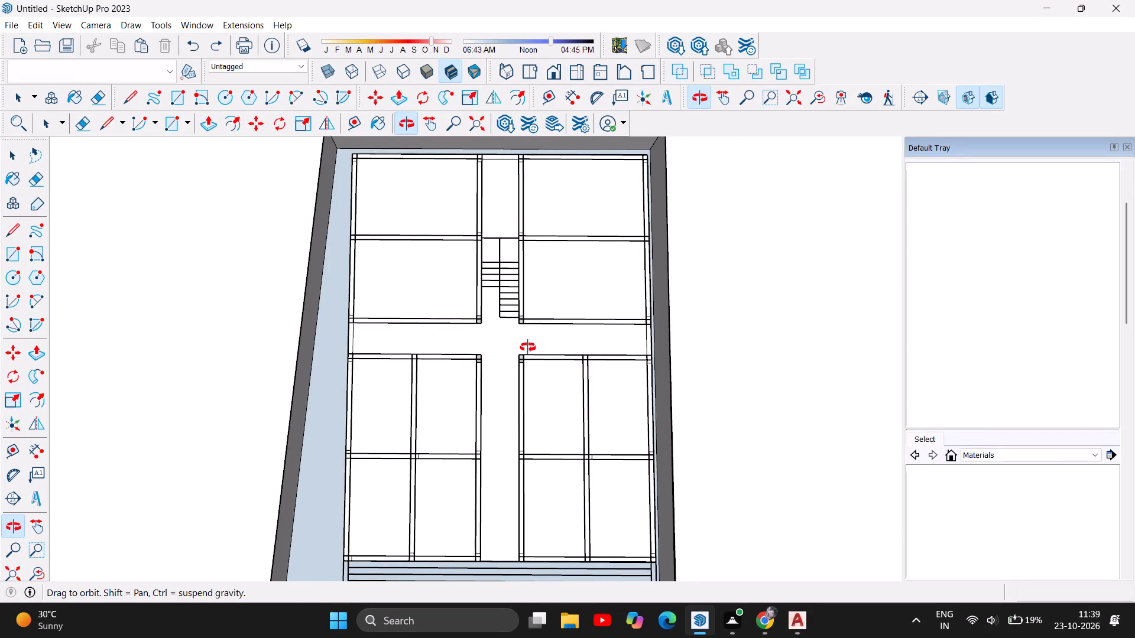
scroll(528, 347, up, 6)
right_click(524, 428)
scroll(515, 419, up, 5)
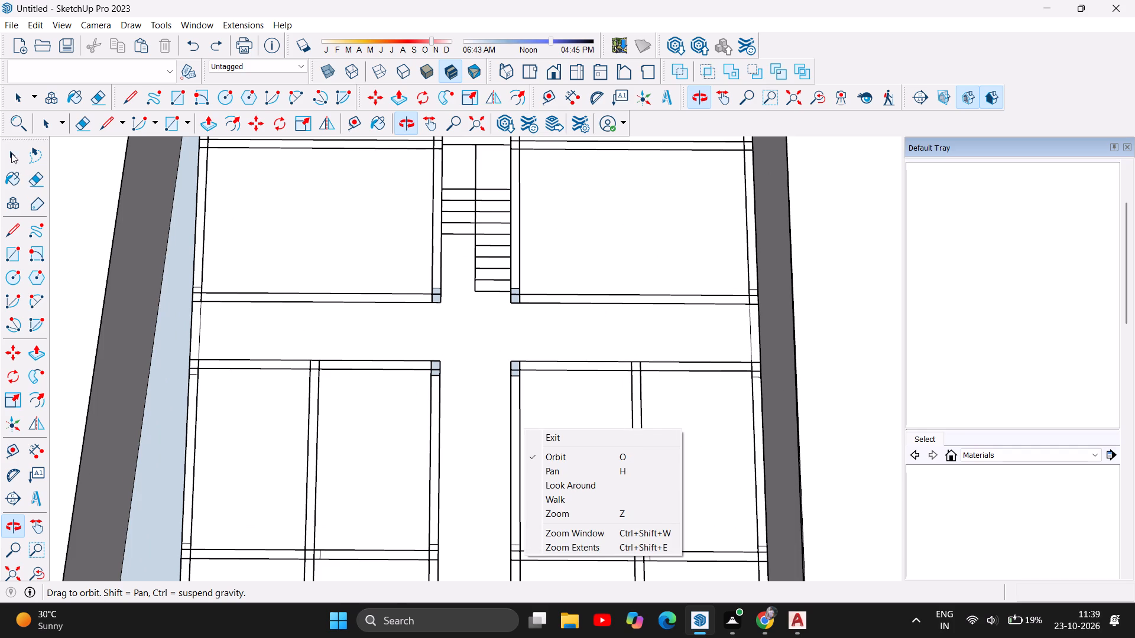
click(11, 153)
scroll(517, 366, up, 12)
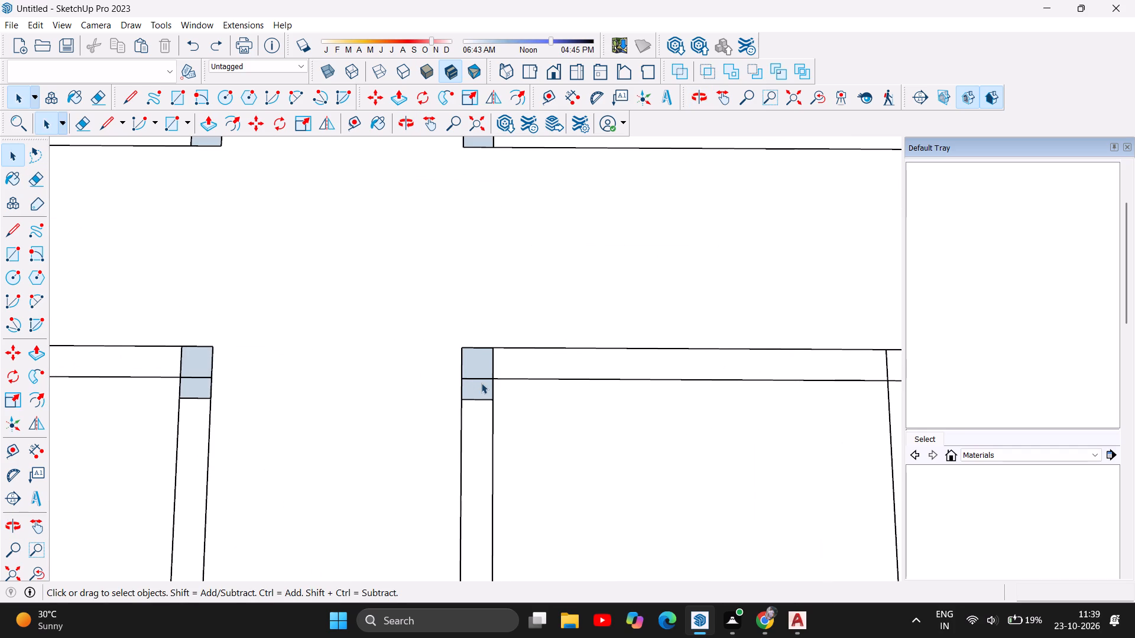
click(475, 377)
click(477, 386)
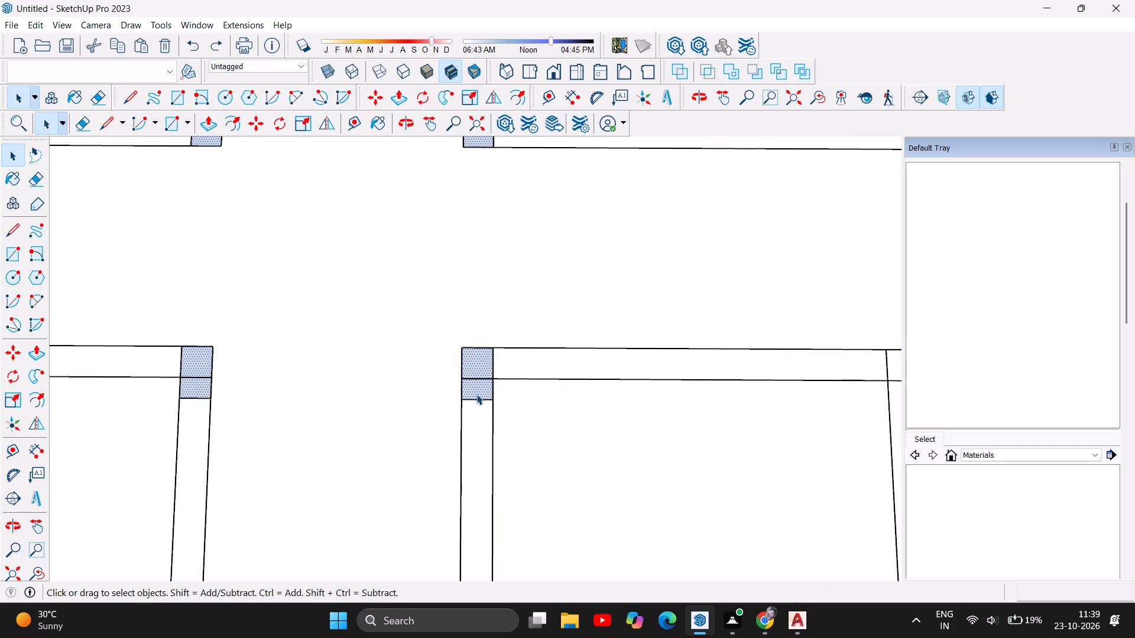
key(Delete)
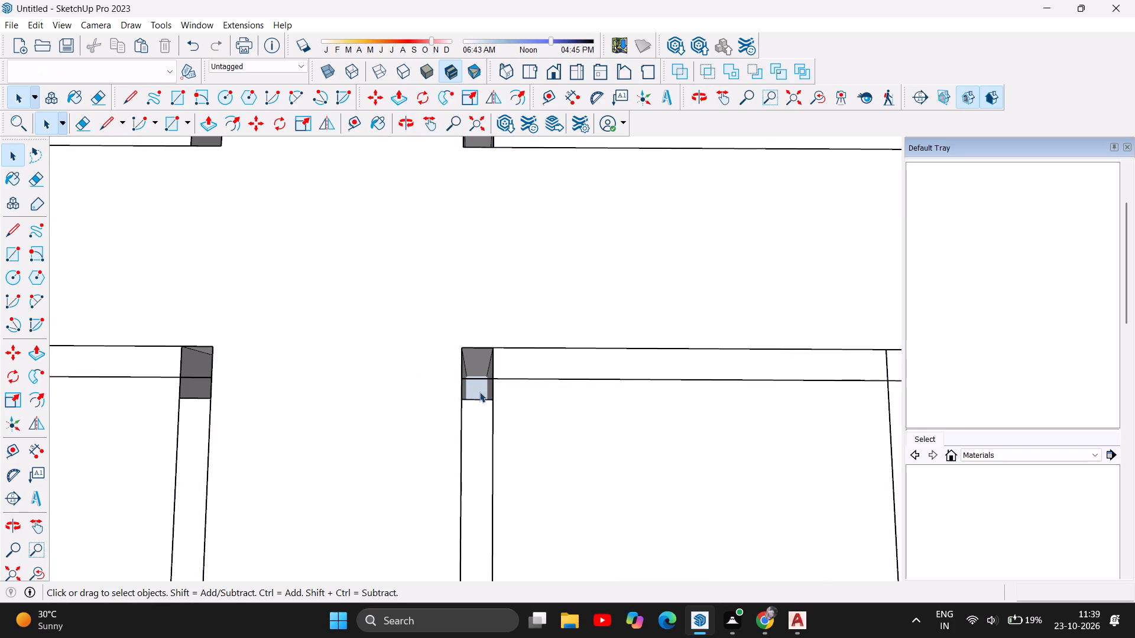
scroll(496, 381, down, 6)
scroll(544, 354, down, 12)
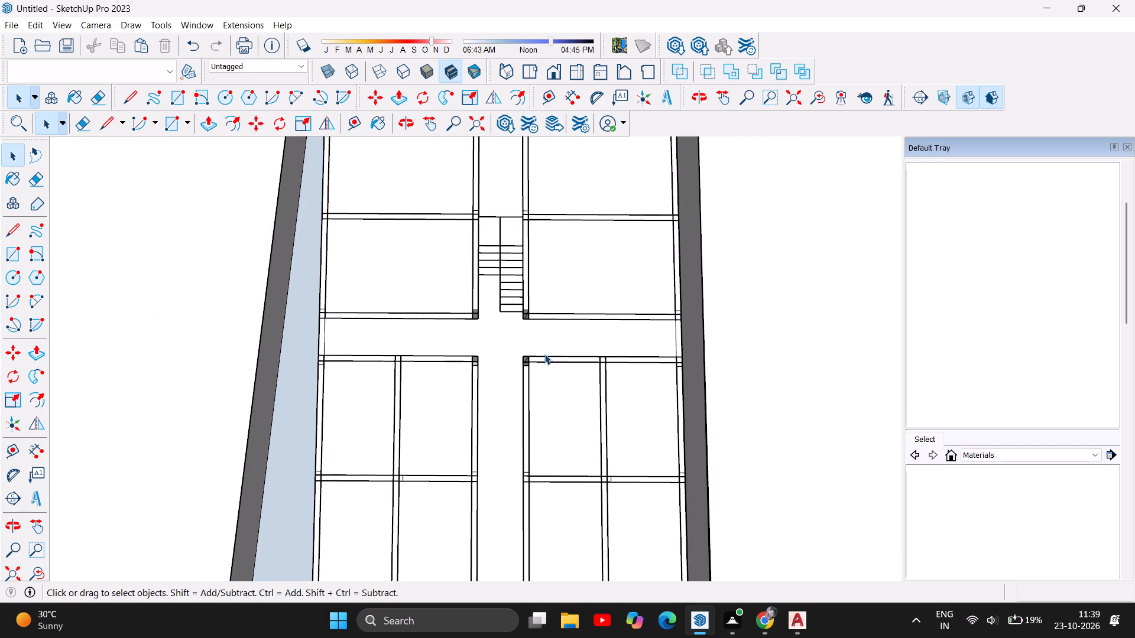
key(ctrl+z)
Delete the short stray line across the wall at each of the four corners of the corridor crossing.
scroll(430, 344, up, 5)
scroll(481, 360, up, 2)
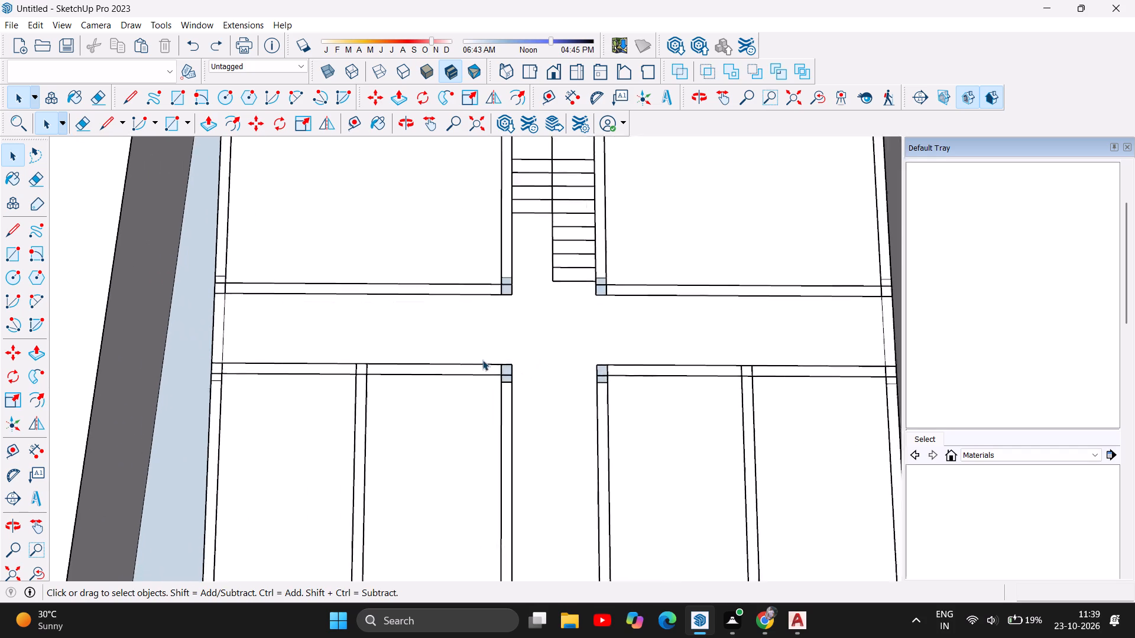
scroll(482, 360, up, 10)
scroll(531, 382, up, 6)
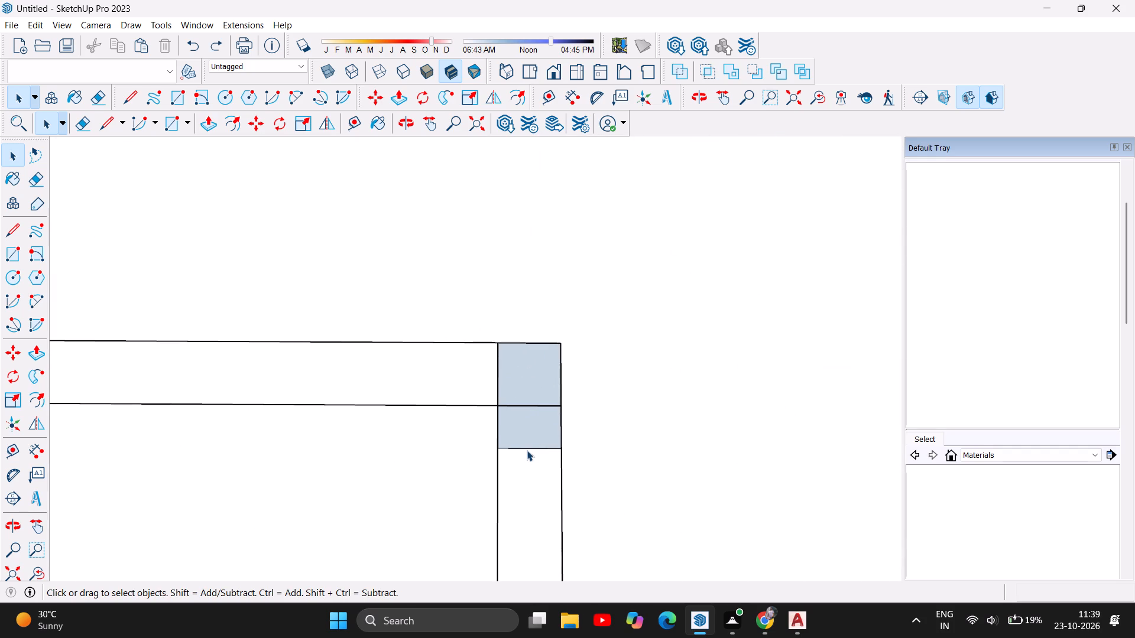
click(528, 448)
key(Delete)
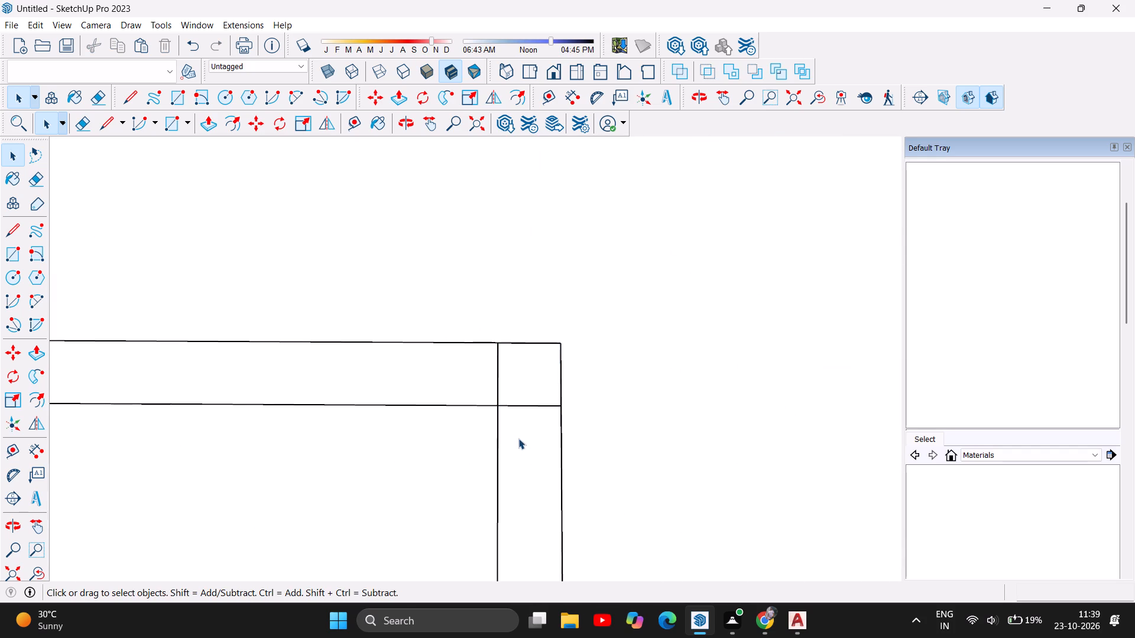
scroll(417, 463, down, 11)
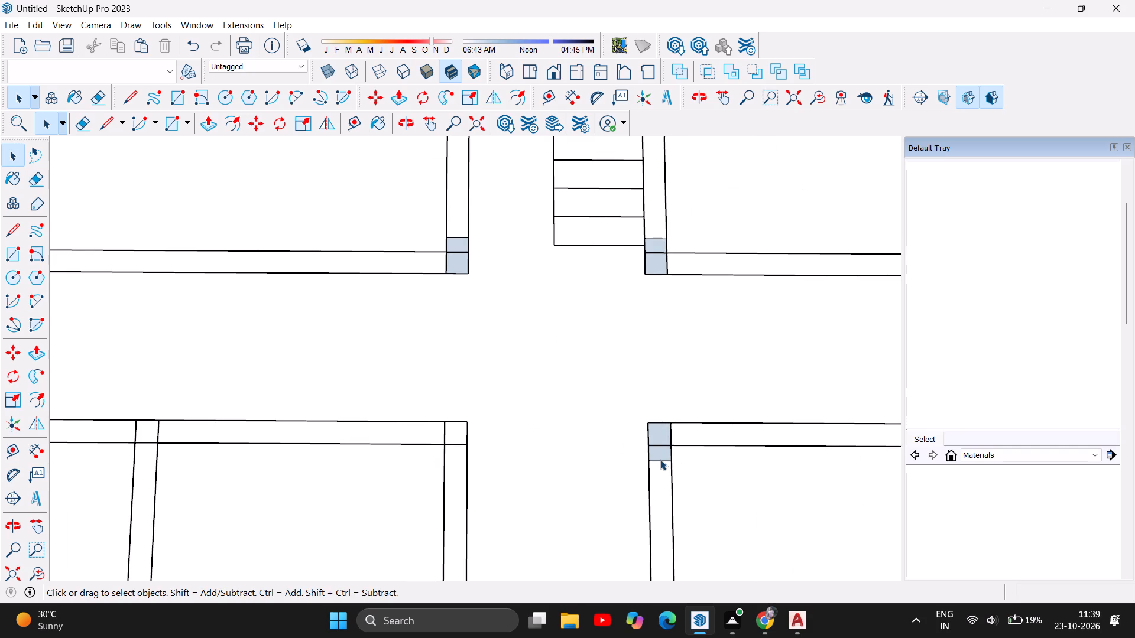
click(660, 460)
key(Delete)
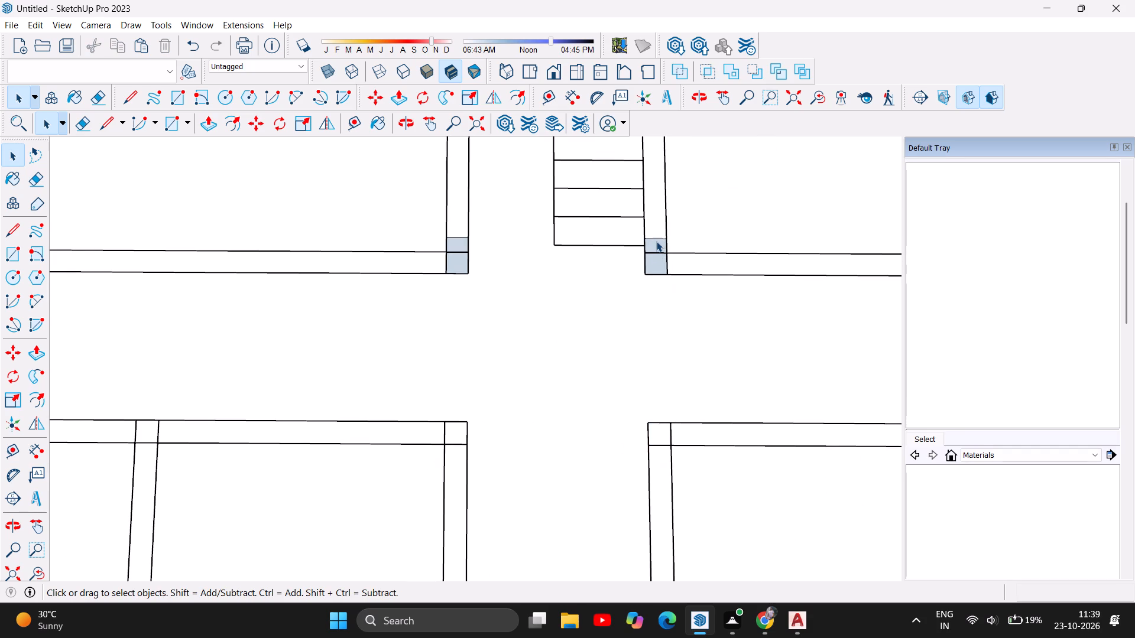
click(658, 239)
key(Delete)
click(462, 237)
key(Delete)
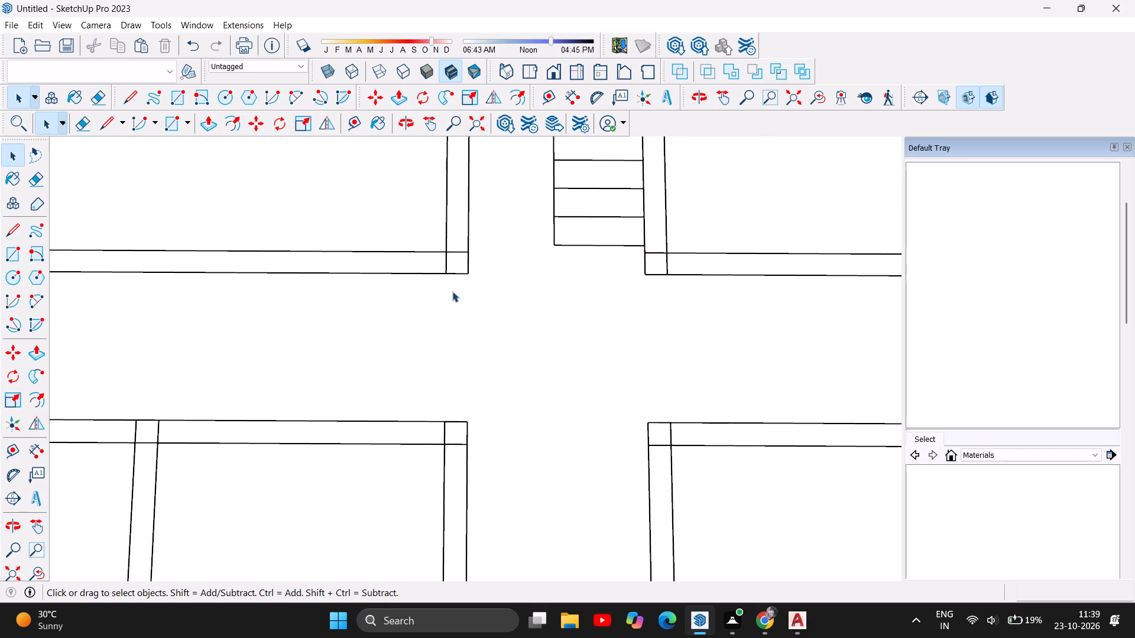
Delete the two short stray lines across the outer wall where the cross corridor meets the wider boundary gap side.
scroll(480, 334, down, 5)
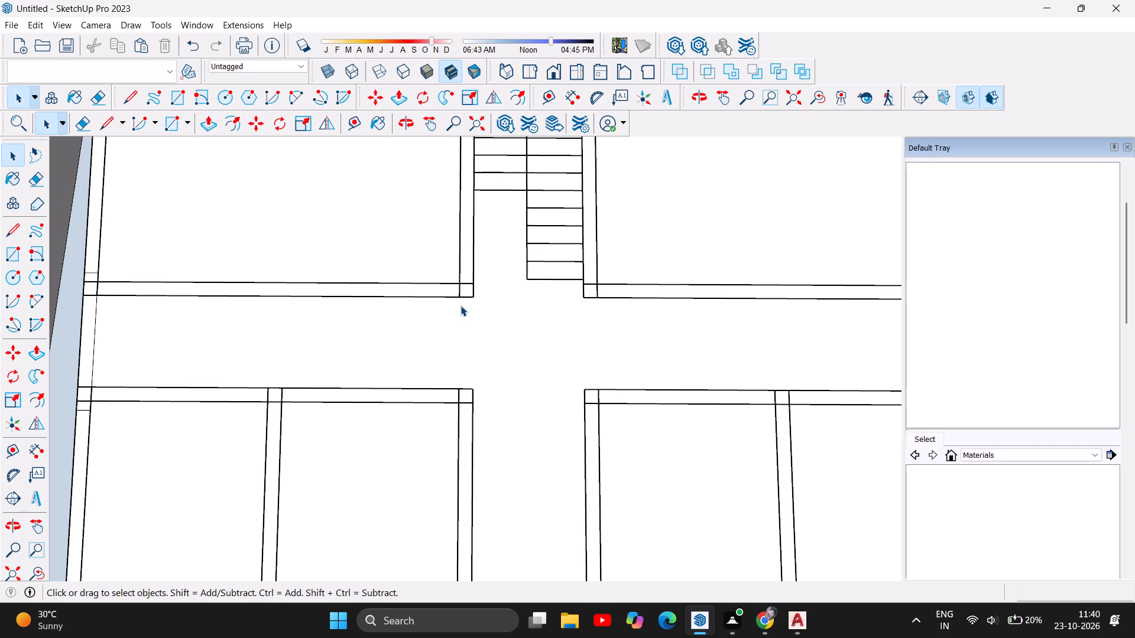
scroll(463, 349, down, 8)
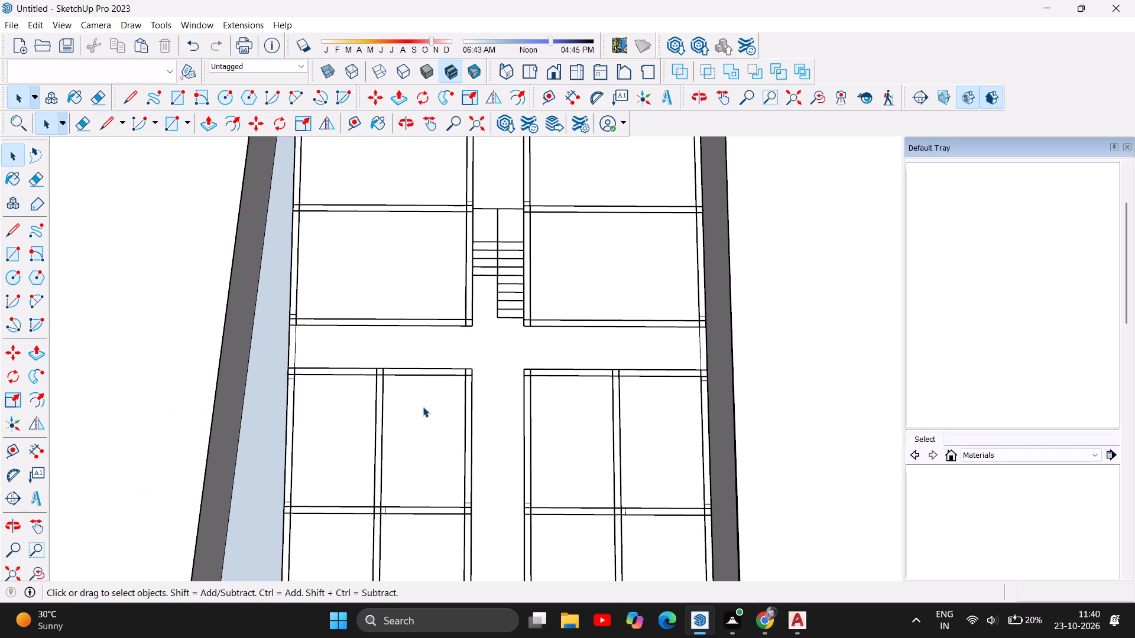
scroll(270, 392, up, 10)
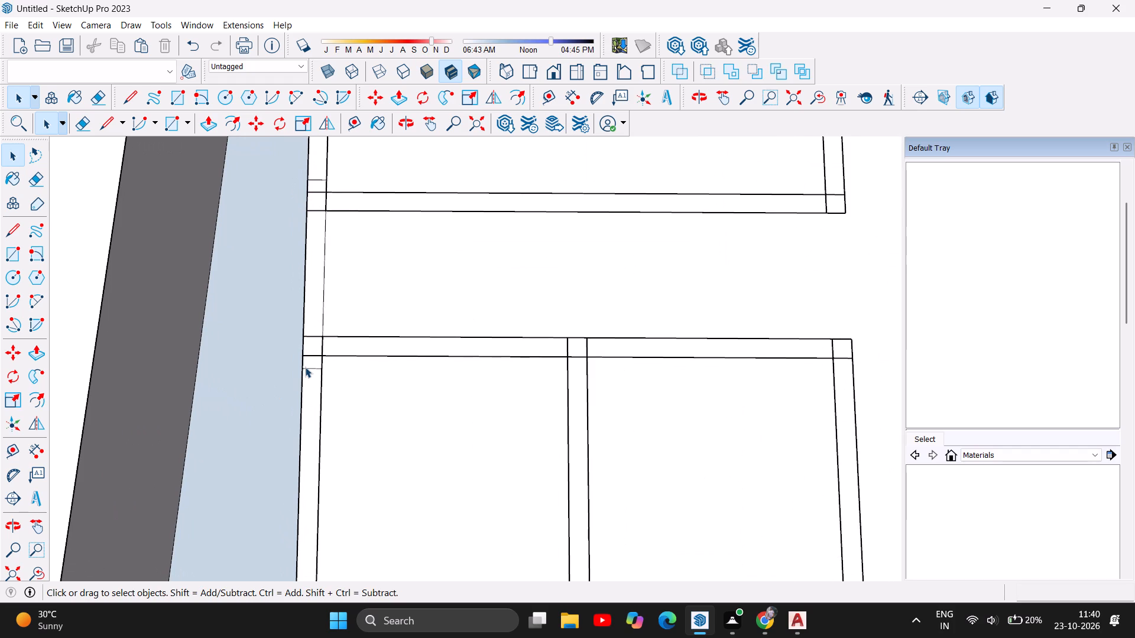
click(305, 367)
key(Delete)
scroll(318, 444, down, 6)
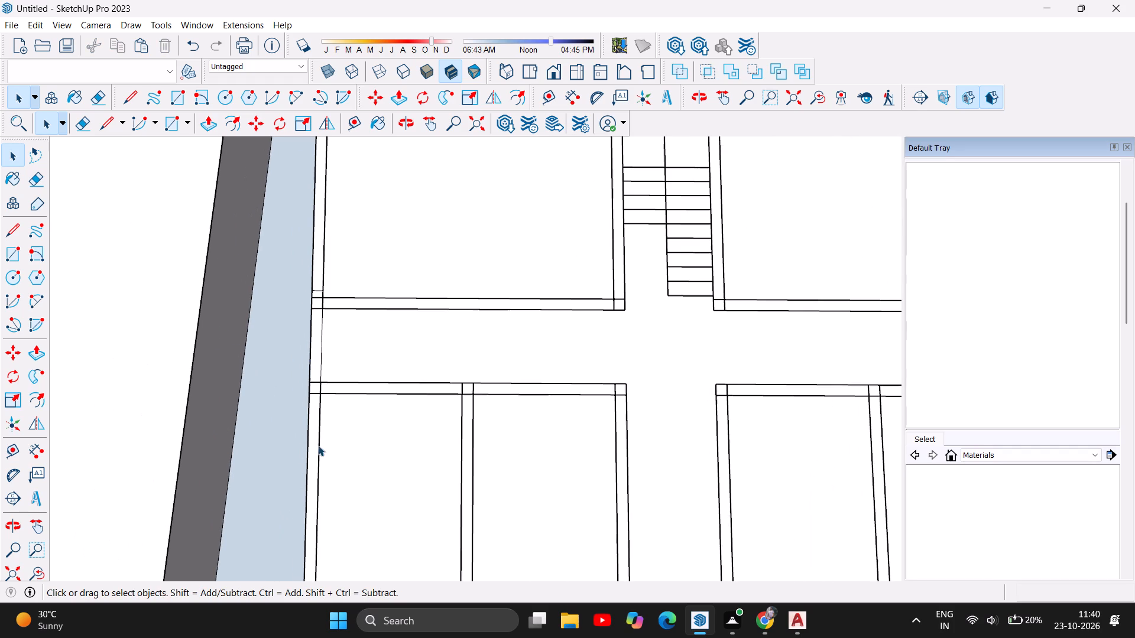
scroll(319, 295, up, 9)
click(323, 288)
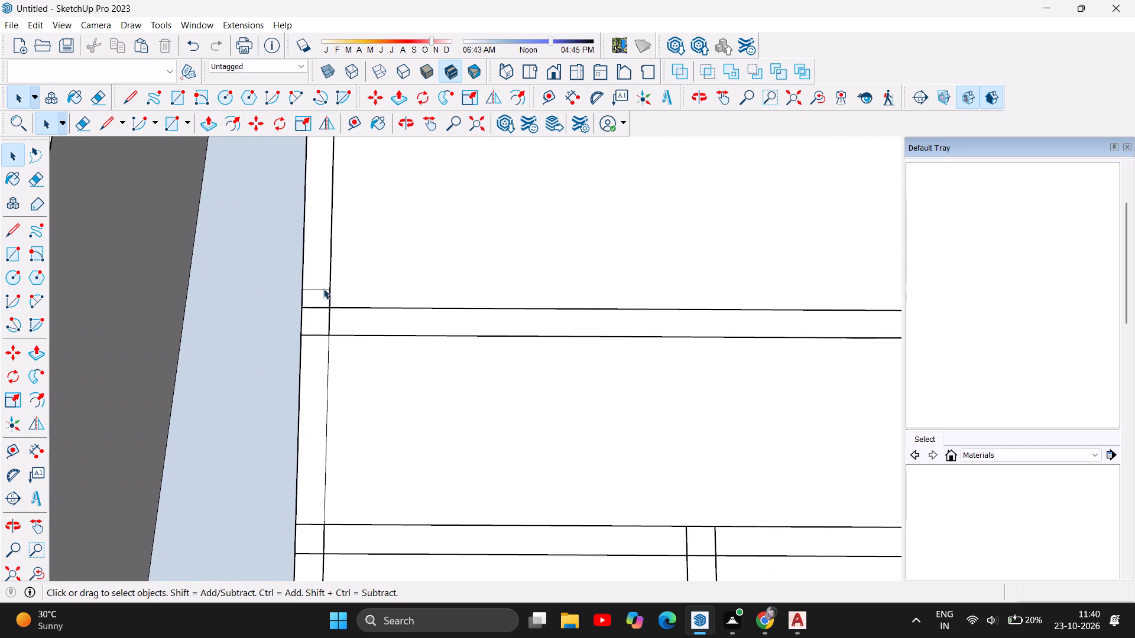
key(Delete)
Delete the two short stray lines across the outer wall at the cross corridor's opposite end, on the narrower boundary gap side.
scroll(307, 330, down, 4)
scroll(276, 372, down, 14)
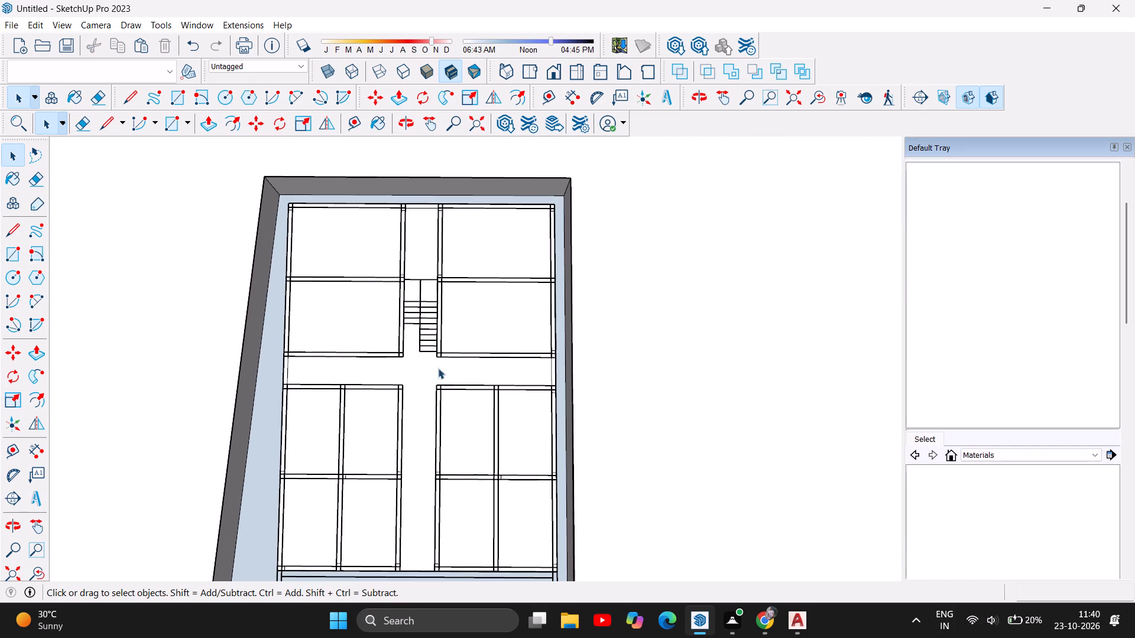
scroll(550, 395, up, 16)
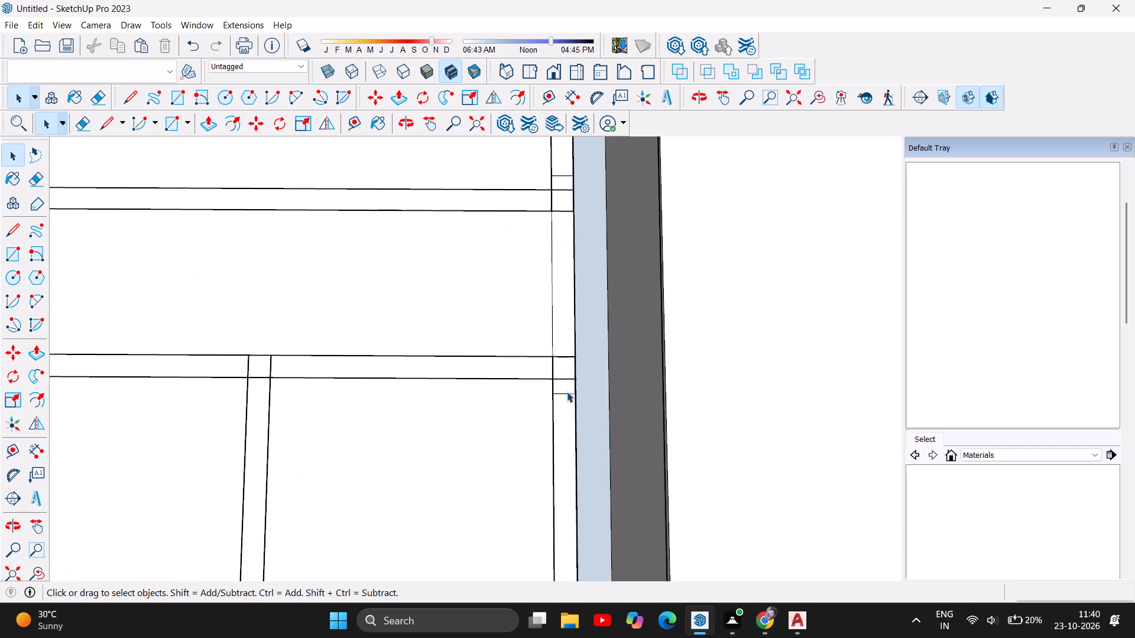
click(567, 392)
click(564, 393)
key(Delete)
scroll(473, 364, down, 4)
scroll(533, 367, down, 5)
scroll(541, 289, up, 3)
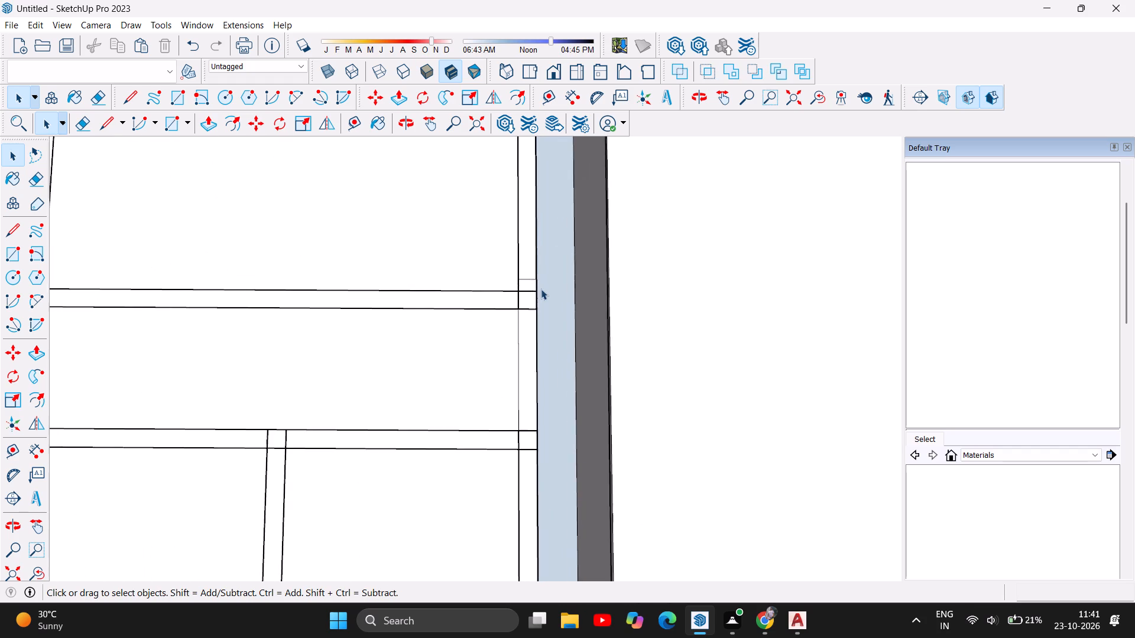
scroll(541, 289, up, 7)
click(530, 277)
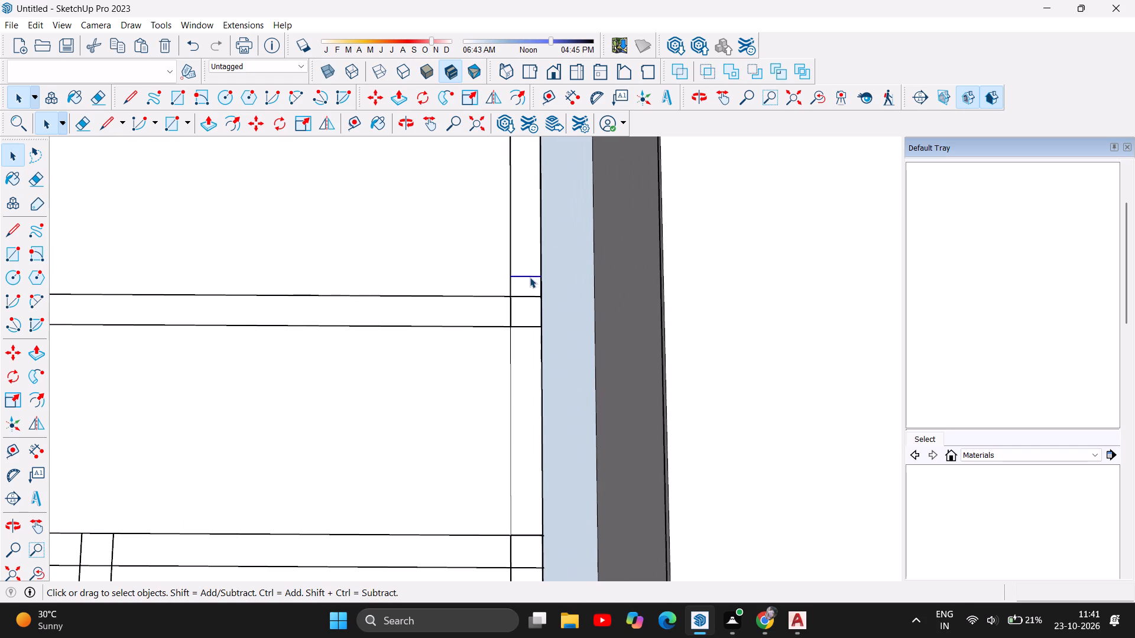
key(Delete)
In the step-side room block by the narrower boundary gap, delete the stray lines at the outer-wall junction and partition crossing.
scroll(525, 328, down, 18)
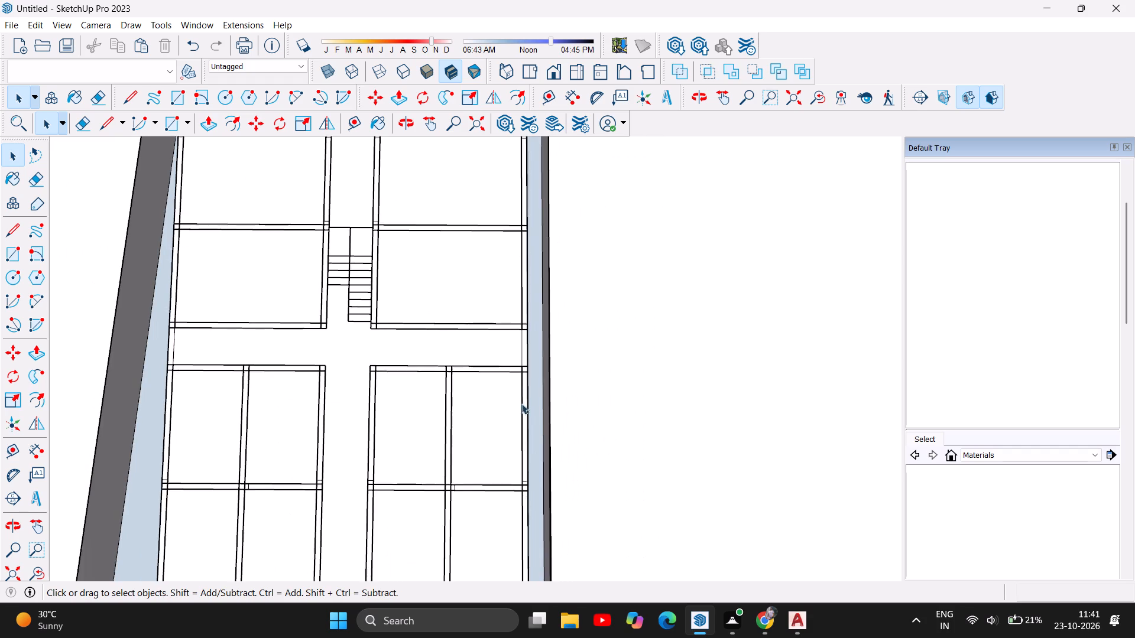
scroll(518, 415, up, 1)
scroll(530, 503, up, 18)
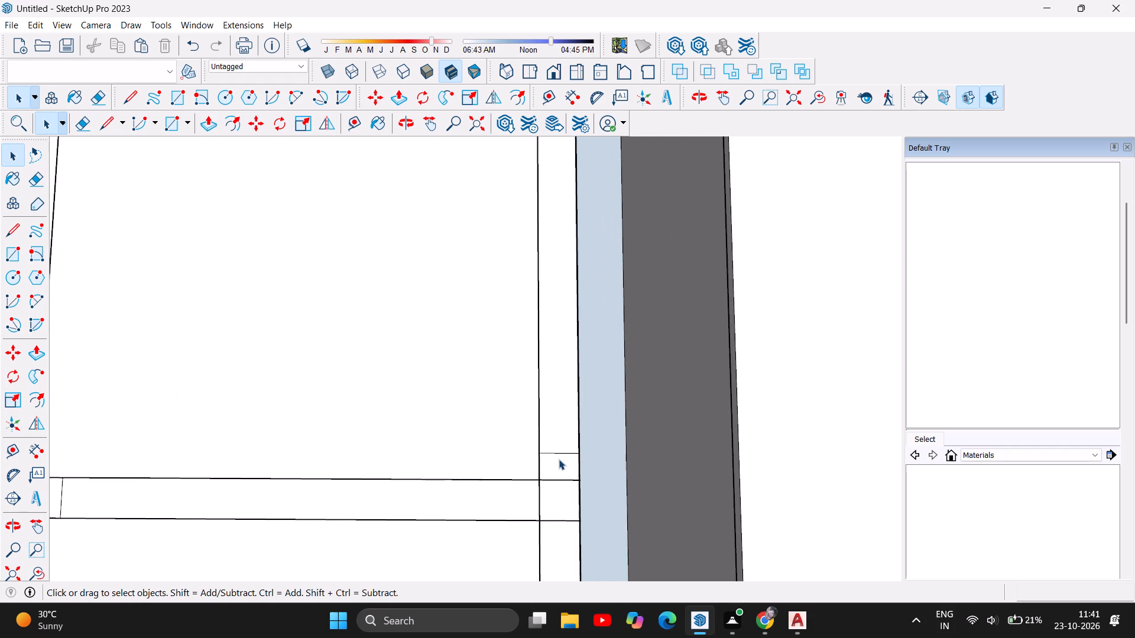
click(566, 454)
key(Delete)
scroll(609, 412, down, 8)
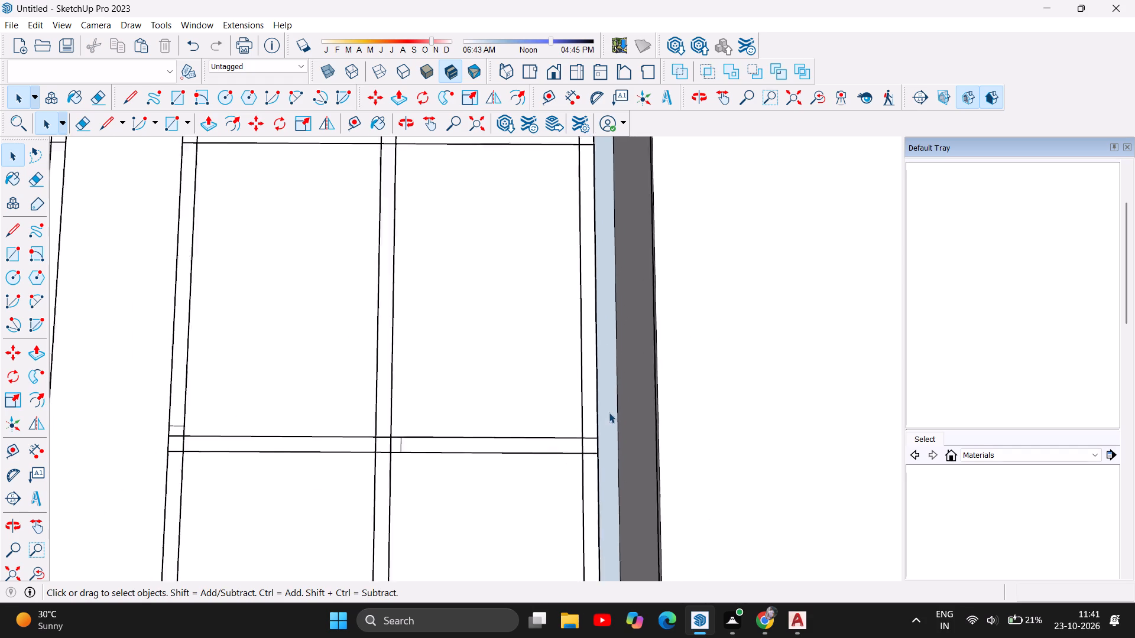
scroll(609, 412, down, 2)
scroll(458, 436, up, 10)
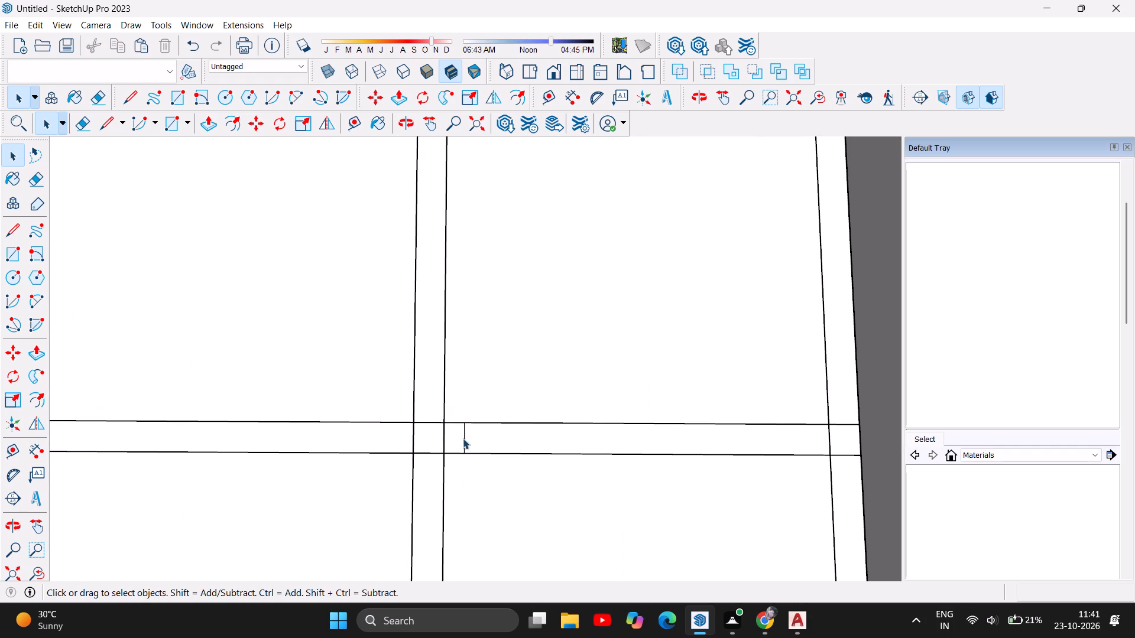
click(465, 438)
key(Delete)
Delete the short stray lines across both walls facing the central corridor, beside their junctions with the step-side cross walls.
scroll(607, 432, down, 10)
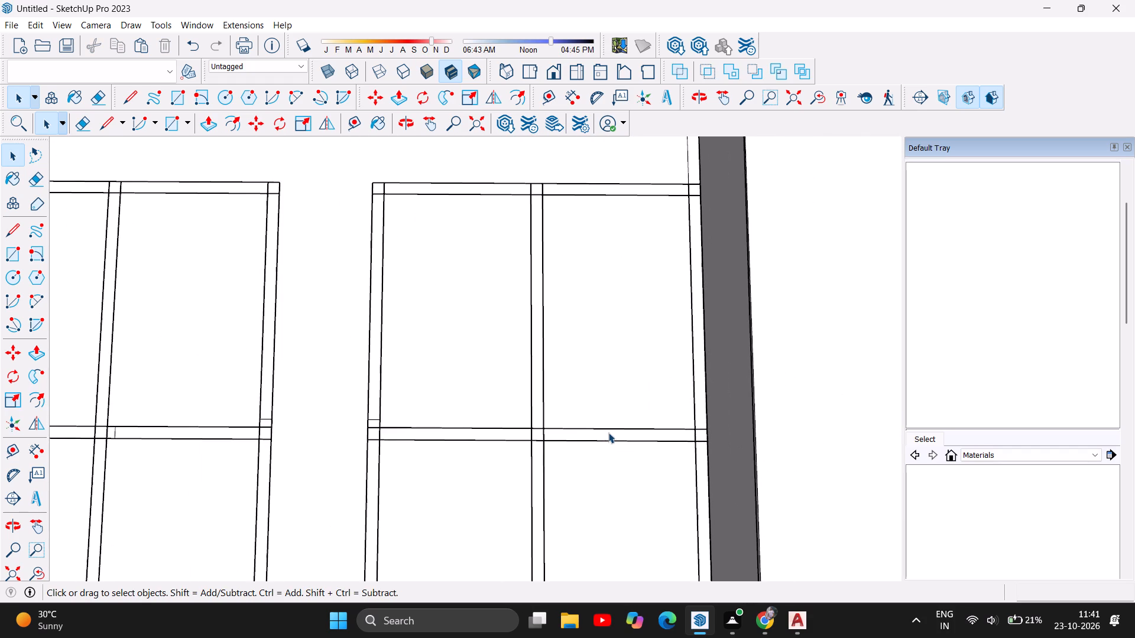
scroll(372, 425, up, 9)
click(383, 412)
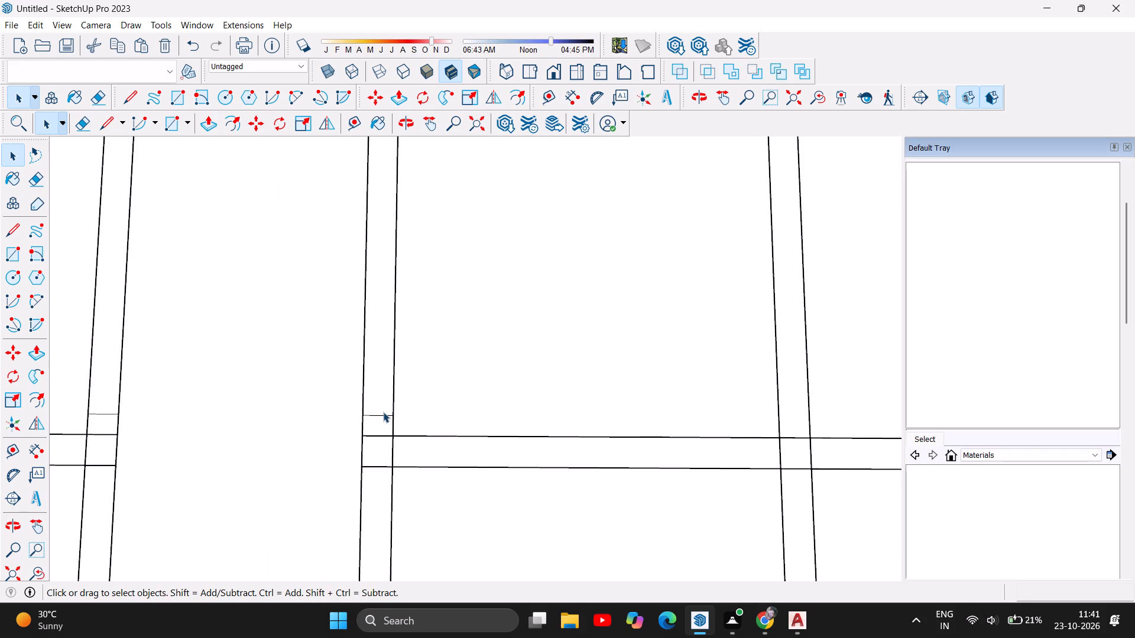
click(385, 416)
key(Delete)
scroll(484, 411, down, 5)
scroll(241, 423, up, 4)
click(249, 408)
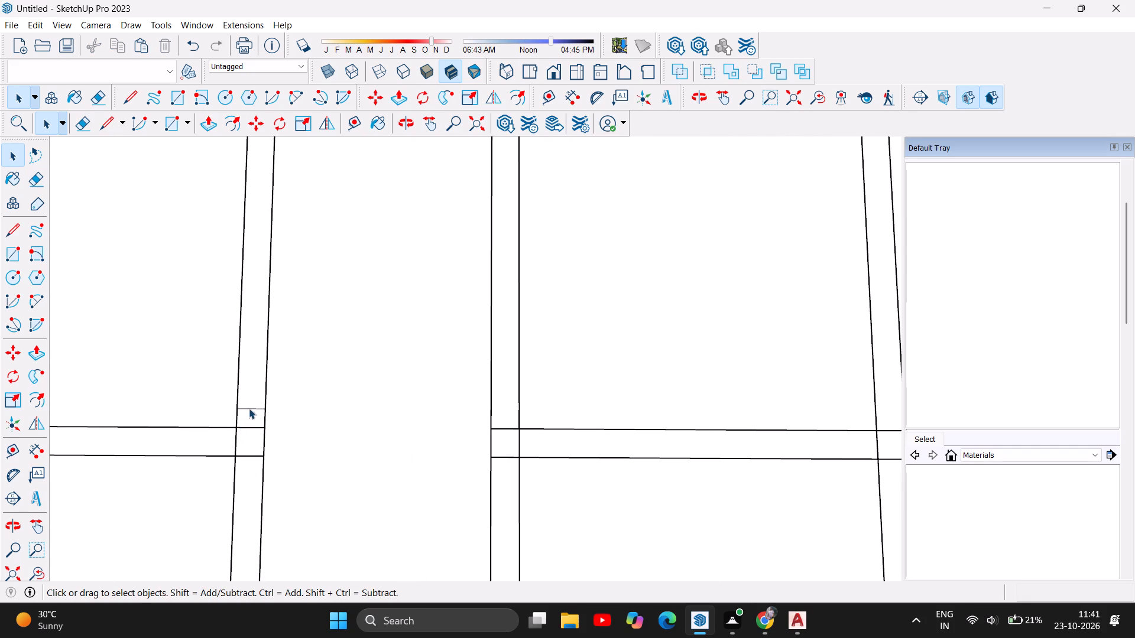
key(Delete)
In the step-side block by the wider boundary gap, delete the short stray lines at the middle cross wall's partition crossing and outer-wall junction.
scroll(381, 376, down, 12)
scroll(218, 397, up, 8)
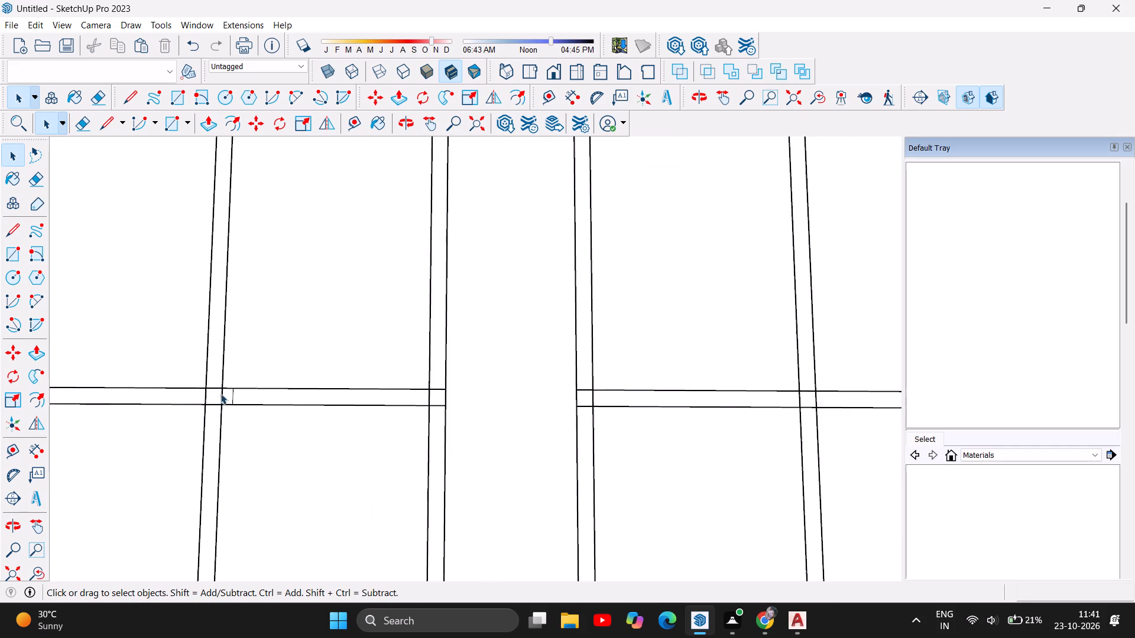
scroll(220, 393, up, 2)
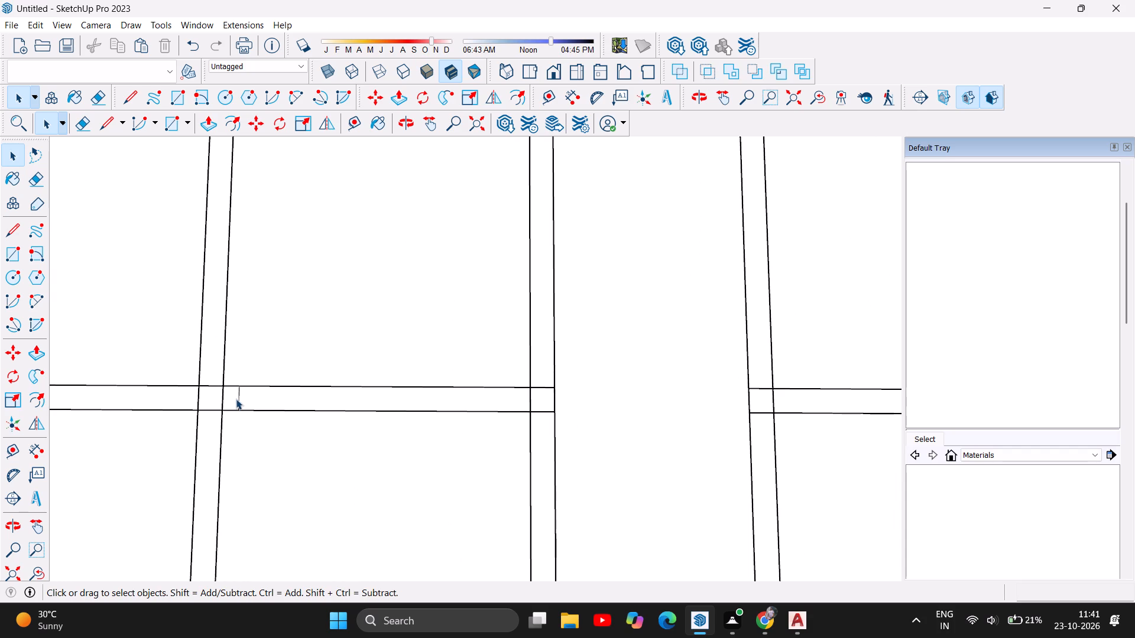
click(237, 399)
key(Delete)
scroll(496, 419, down, 5)
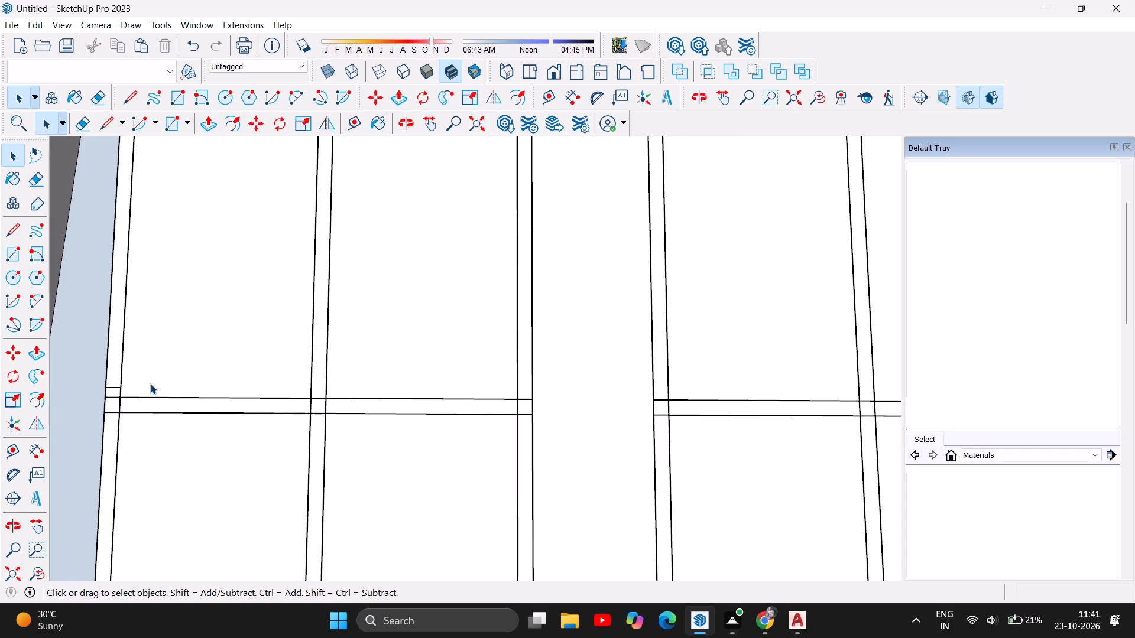
scroll(96, 399, up, 7)
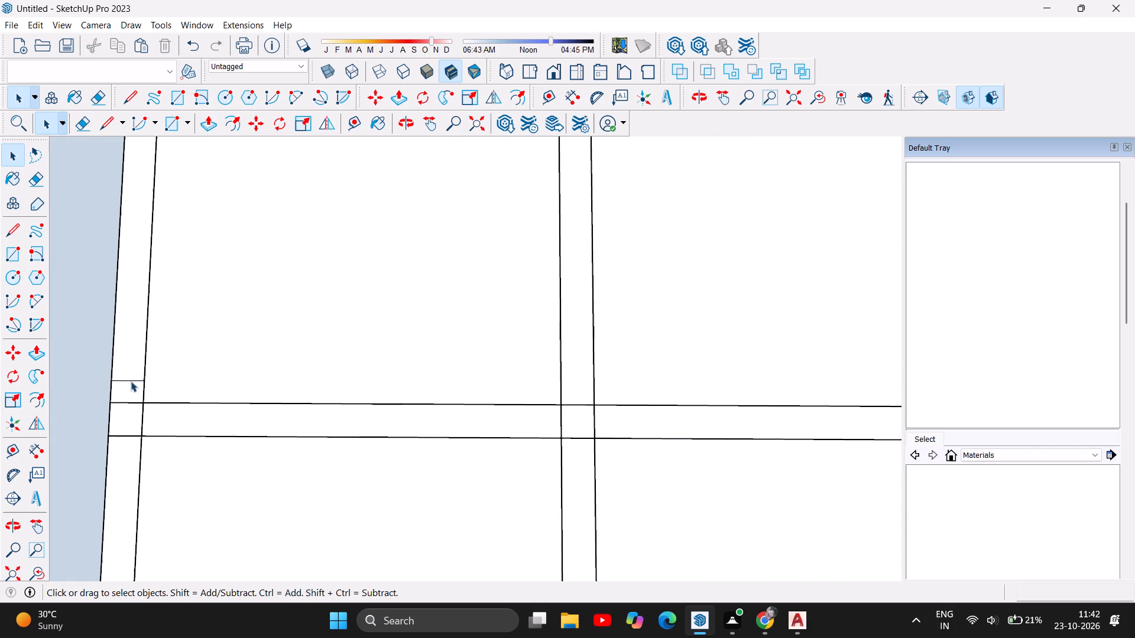
click(129, 380)
key(Delete)
Delete the three short stray lines along the wall beside the steps in the wider-gap block, at its outer-wall, partition and corridor-wall junctions.
scroll(309, 332, down, 16)
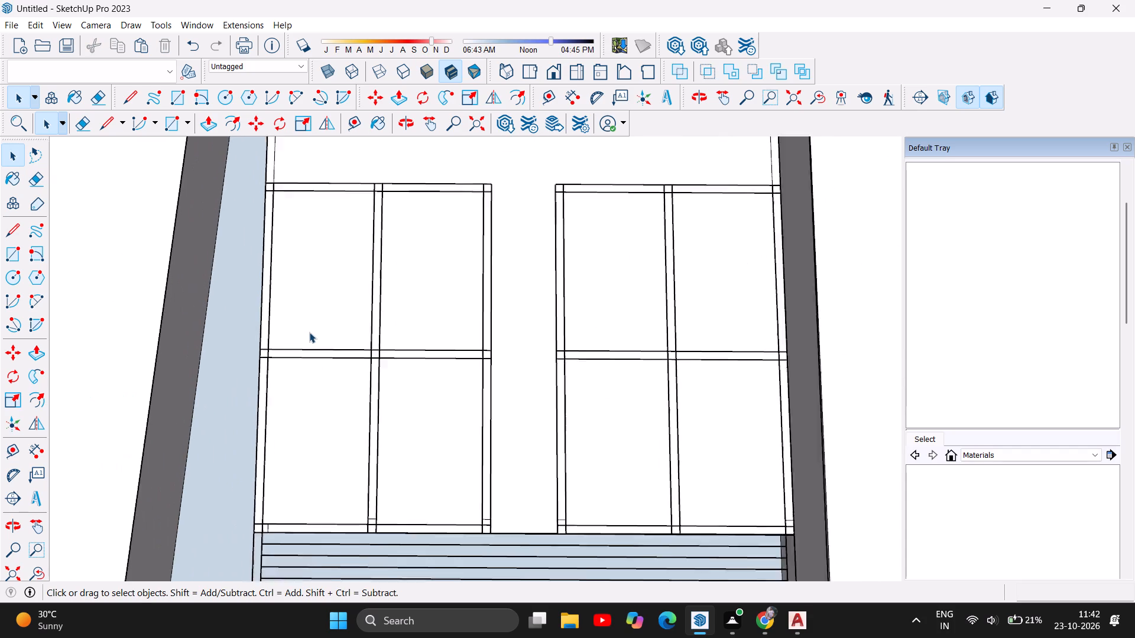
scroll(309, 332, down, 1)
scroll(263, 504, up, 11)
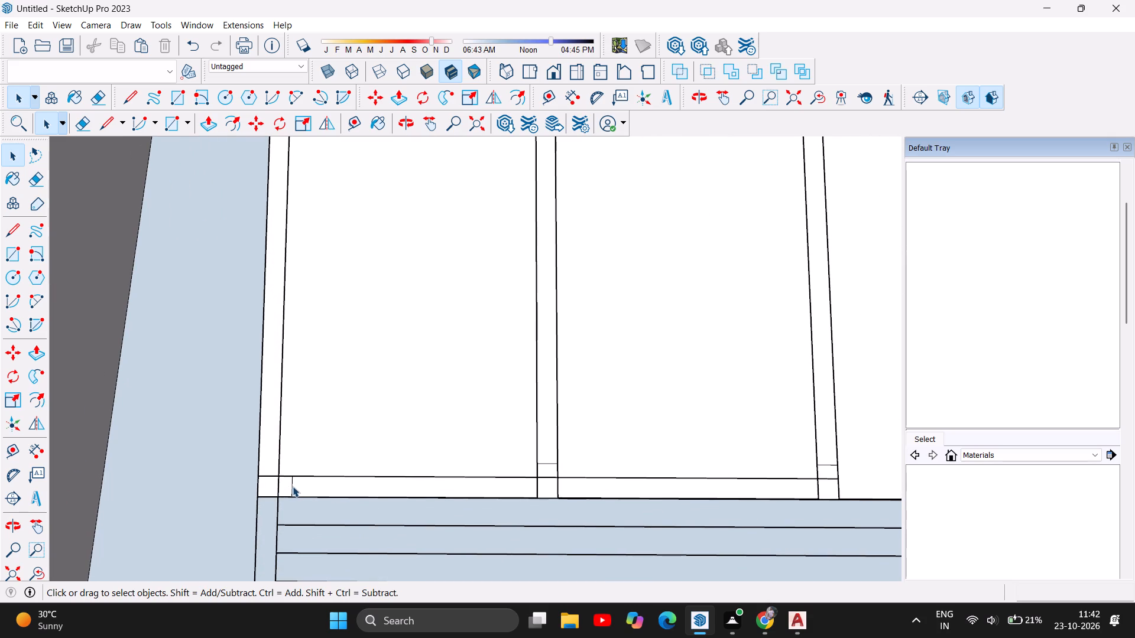
click(292, 487)
key(Delete)
click(546, 464)
key(Delete)
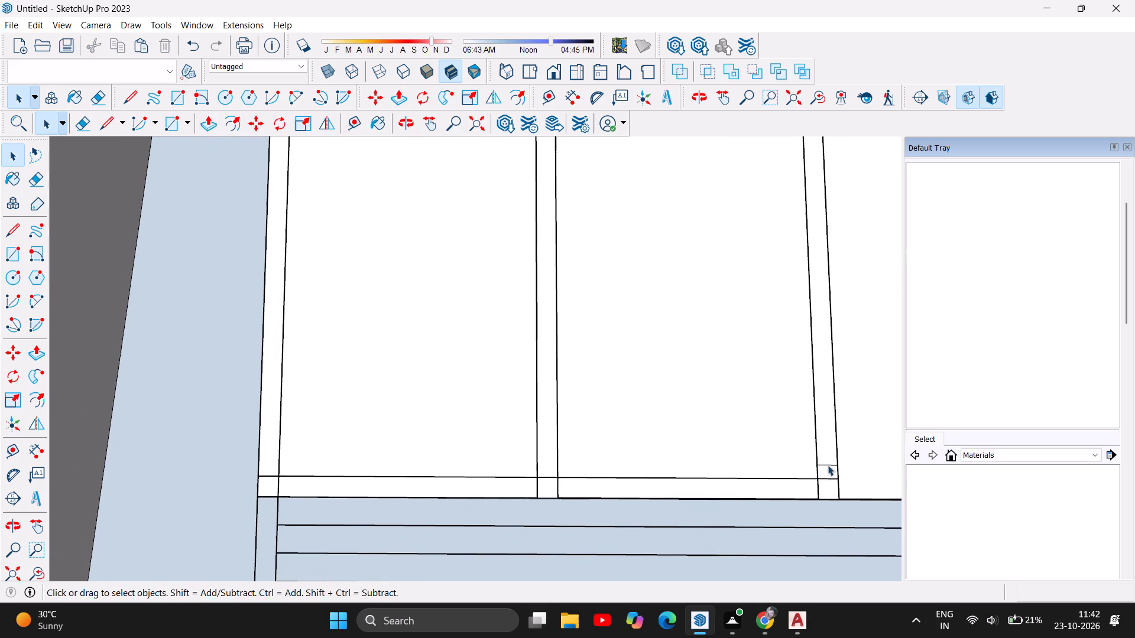
click(828, 465)
key(Delete)
In the narrower-gap block, delete the short stray lines across the corridor wall and outer wall beside the wall facing the steps.
scroll(585, 522, down, 12)
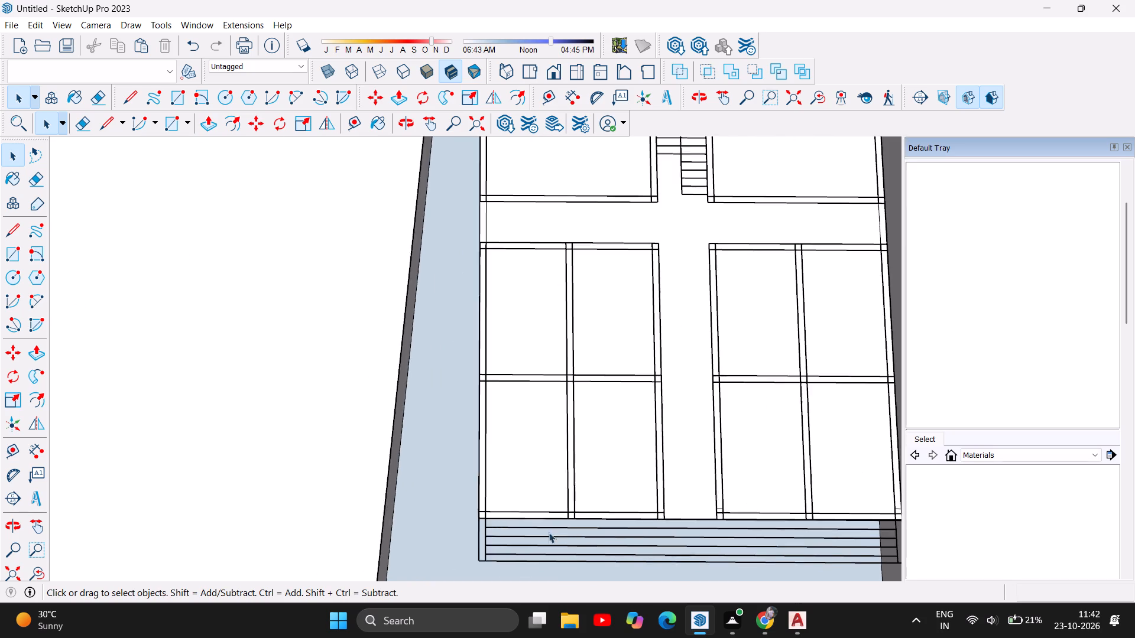
scroll(735, 517, up, 5)
scroll(688, 504, up, 7)
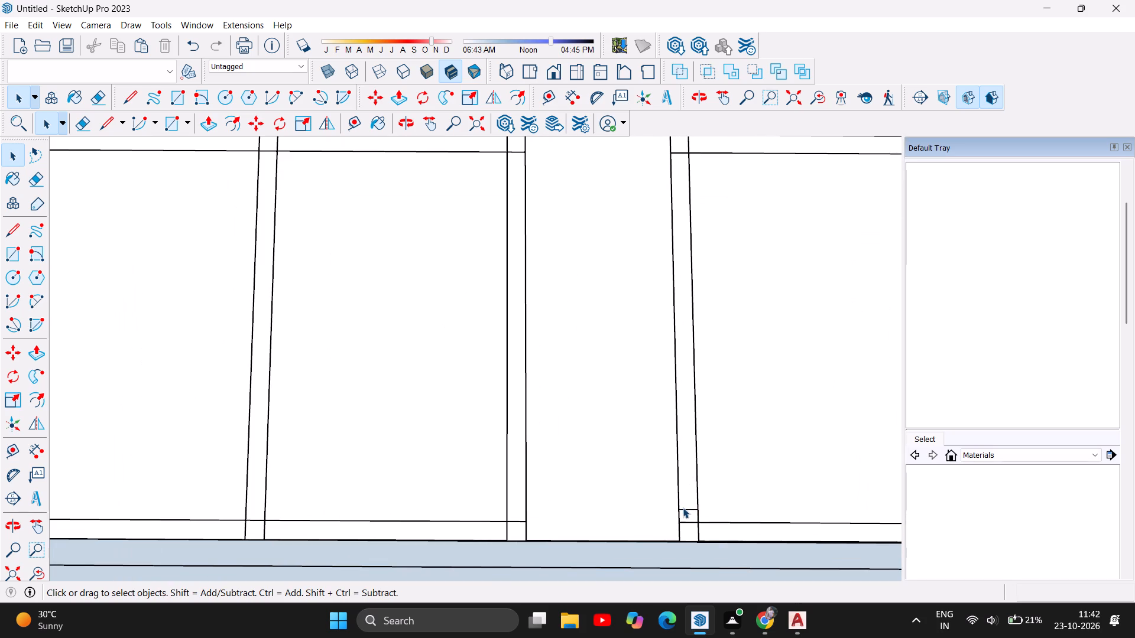
click(683, 507)
click(688, 511)
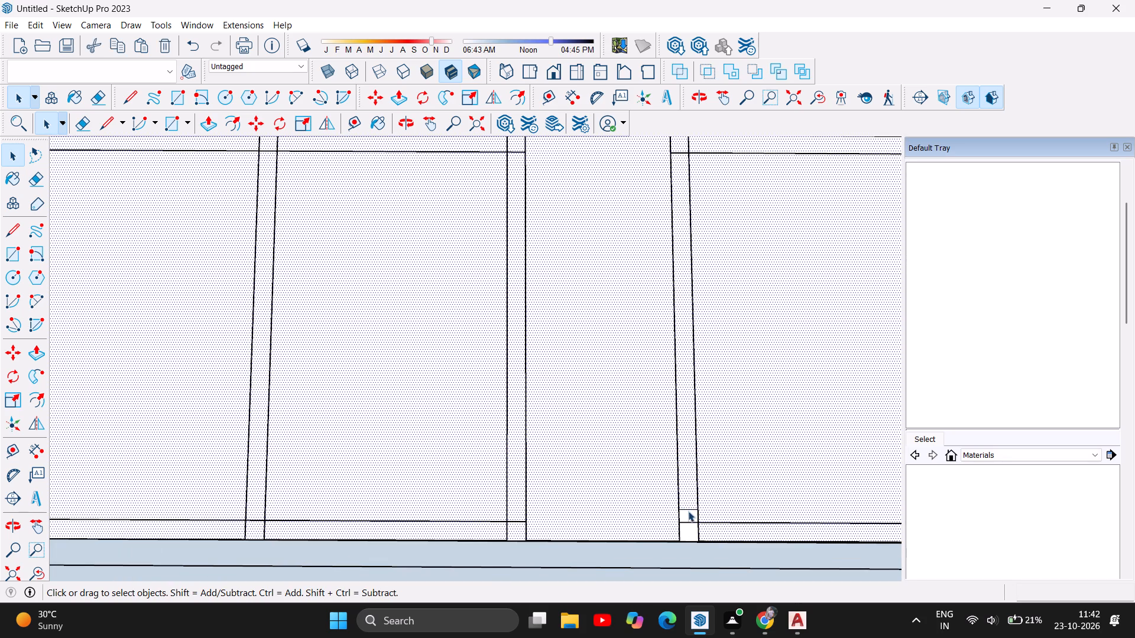
key(Print)
key(Delete)
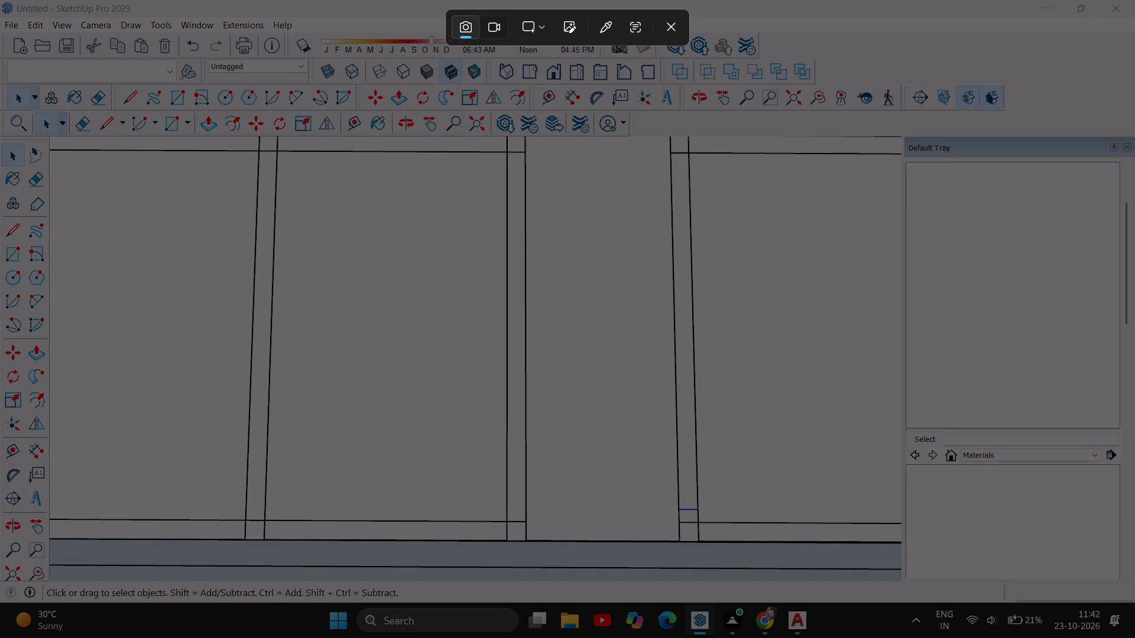
click(676, 27)
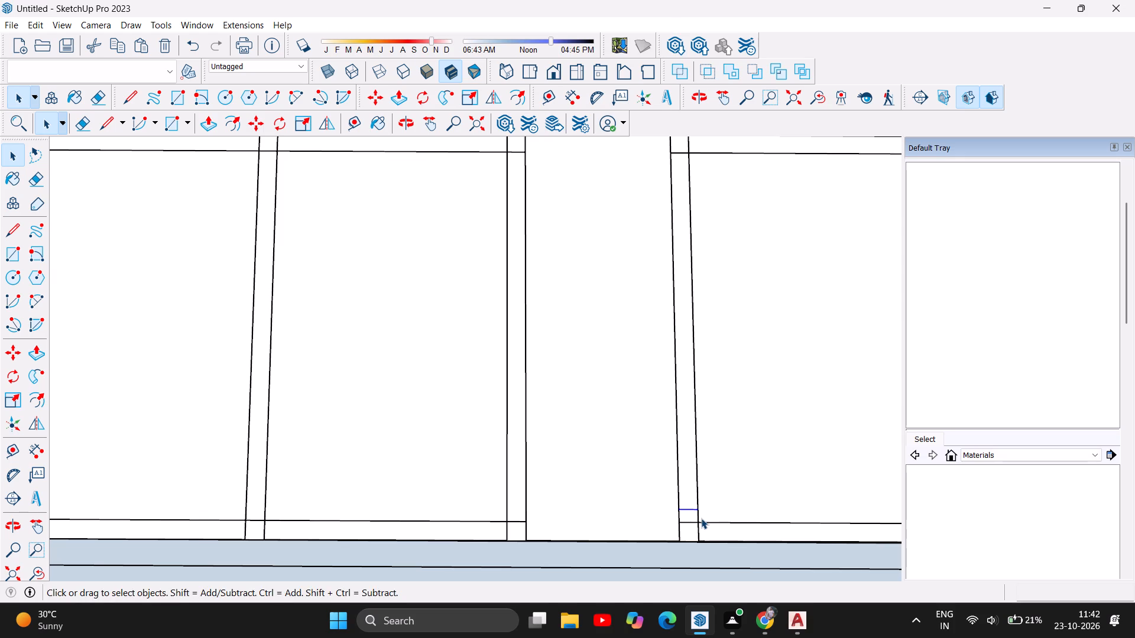
key(Delete)
scroll(408, 500, down, 6)
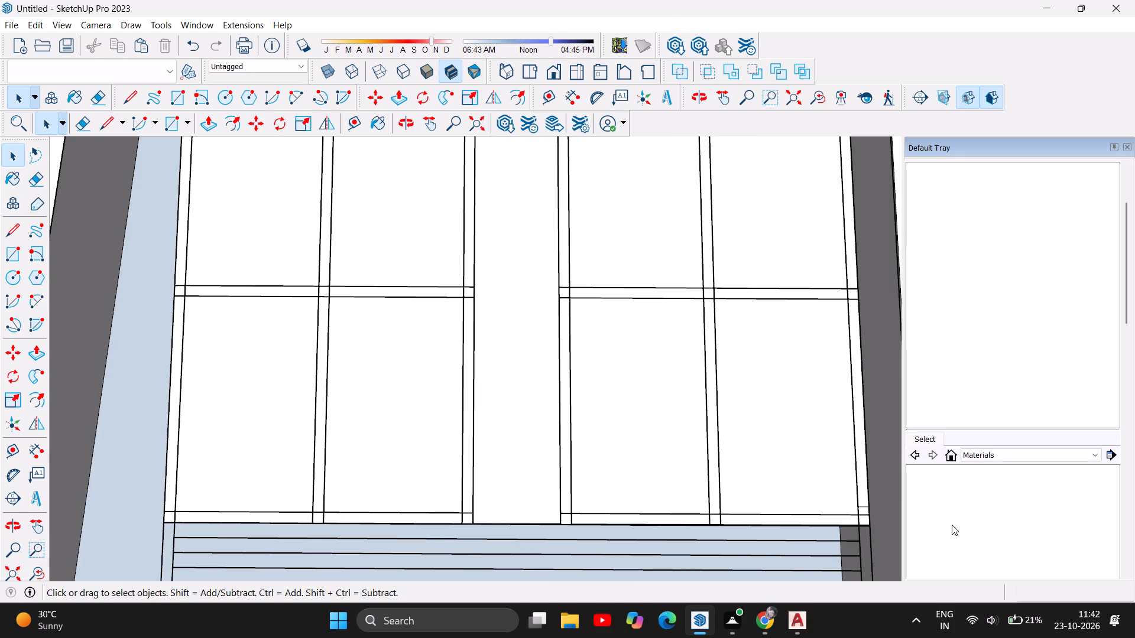
scroll(872, 516, up, 10)
click(861, 493)
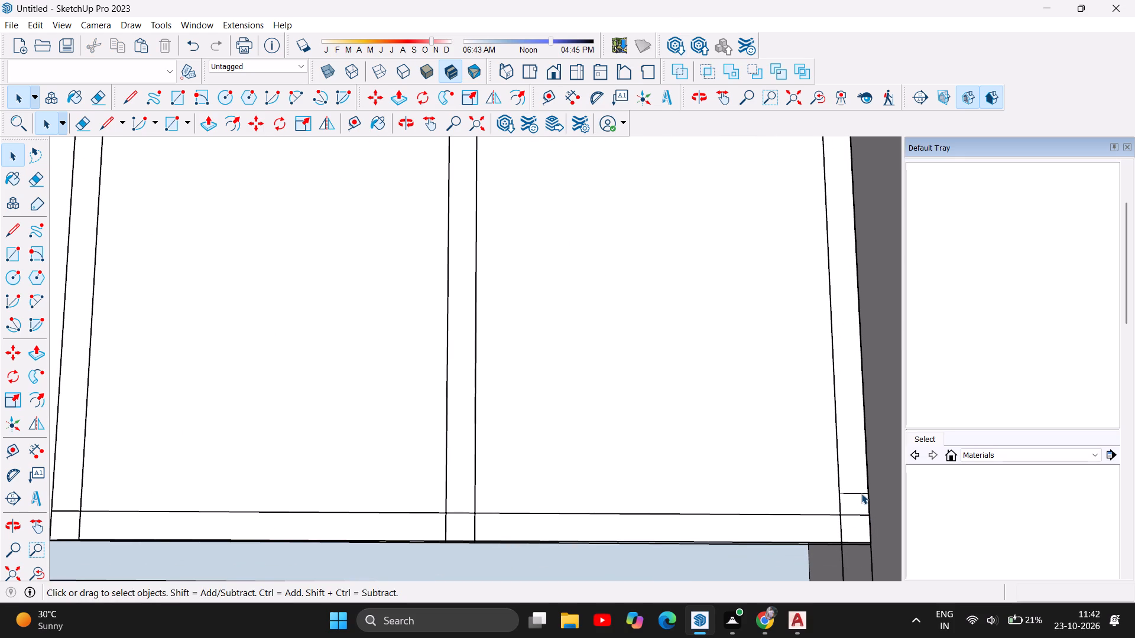
key(Delete)
Delete the short stray line across the outer side wall at the building's corner opposite the steps, on the wider boundary gap side.
scroll(849, 525, down, 6)
scroll(768, 558, down, 10)
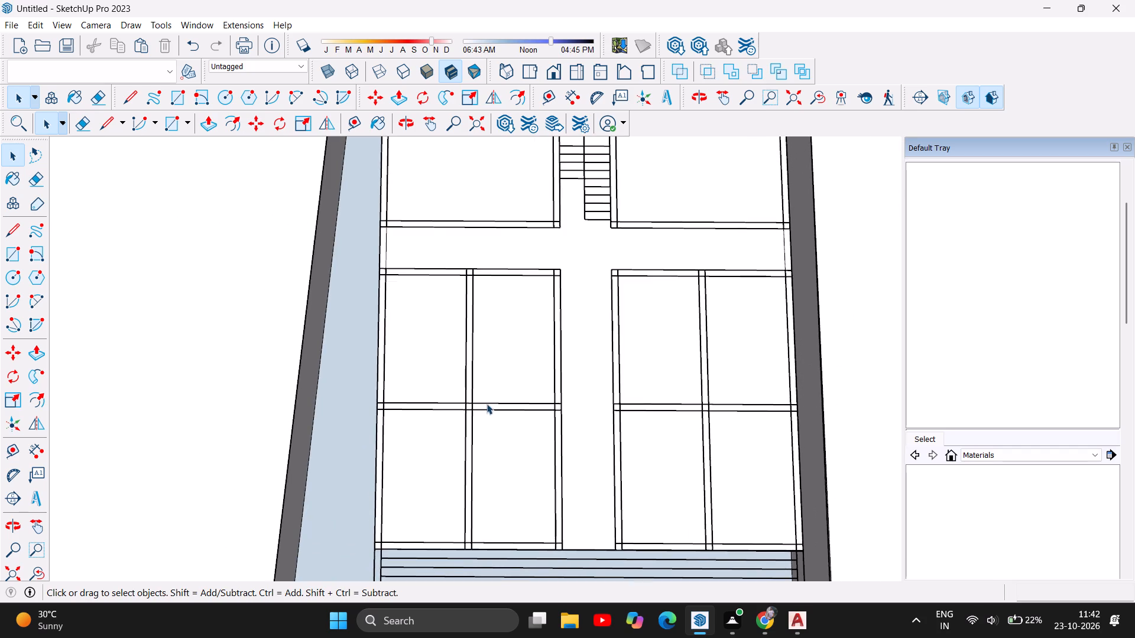
scroll(487, 418, down, 2)
scroll(588, 482, down, 4)
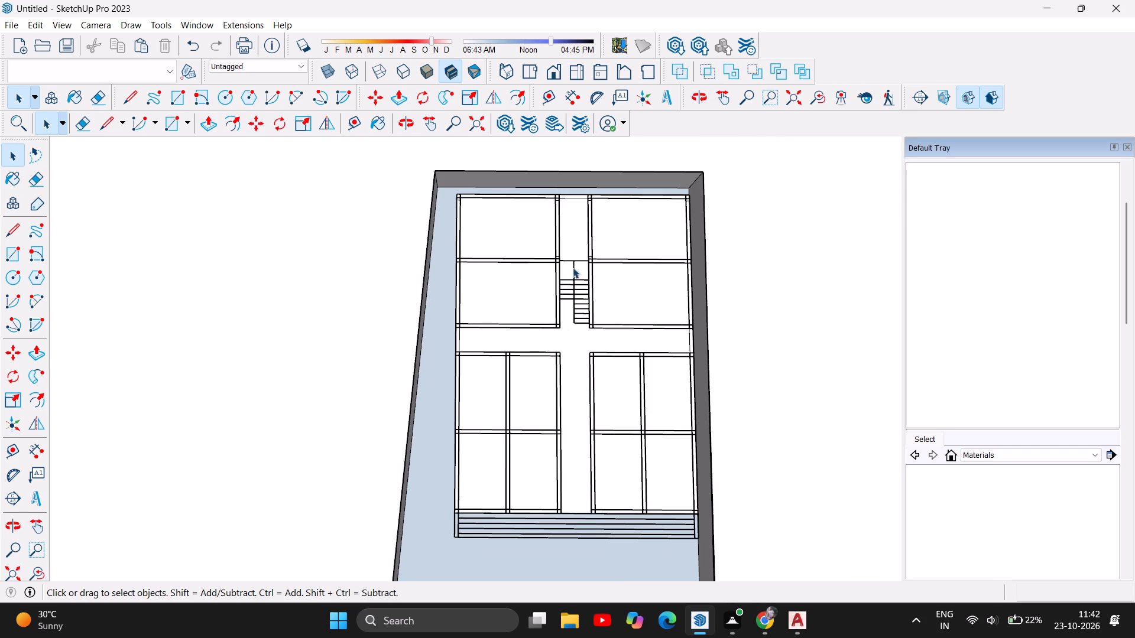
scroll(573, 268, up, 3)
scroll(391, 169, up, 3)
scroll(430, 134, up, 5)
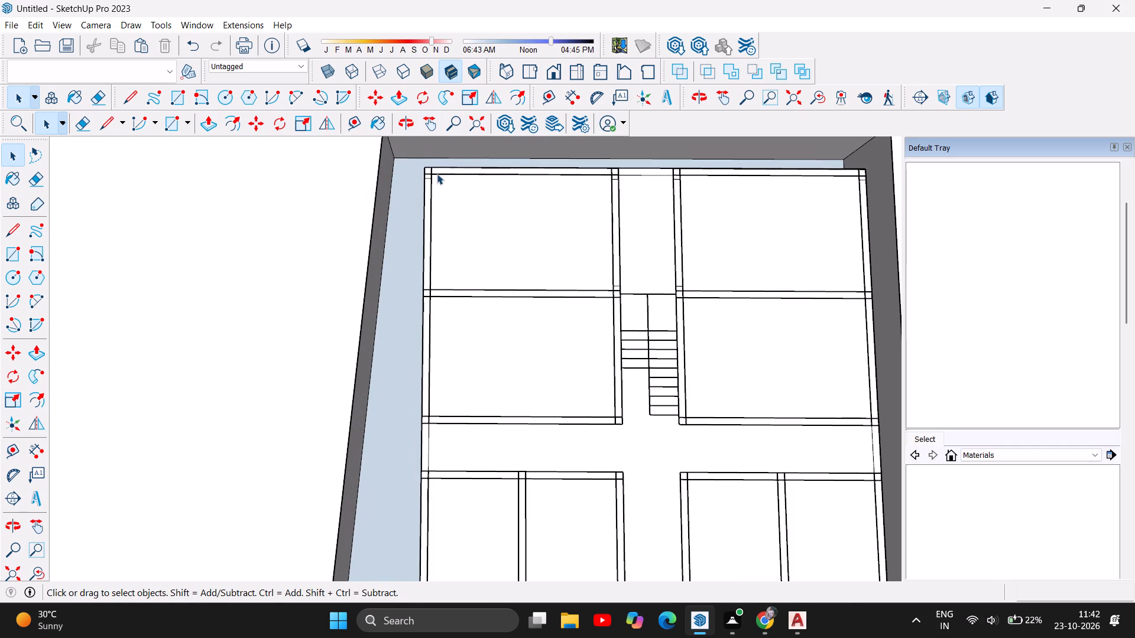
scroll(439, 181, up, 10)
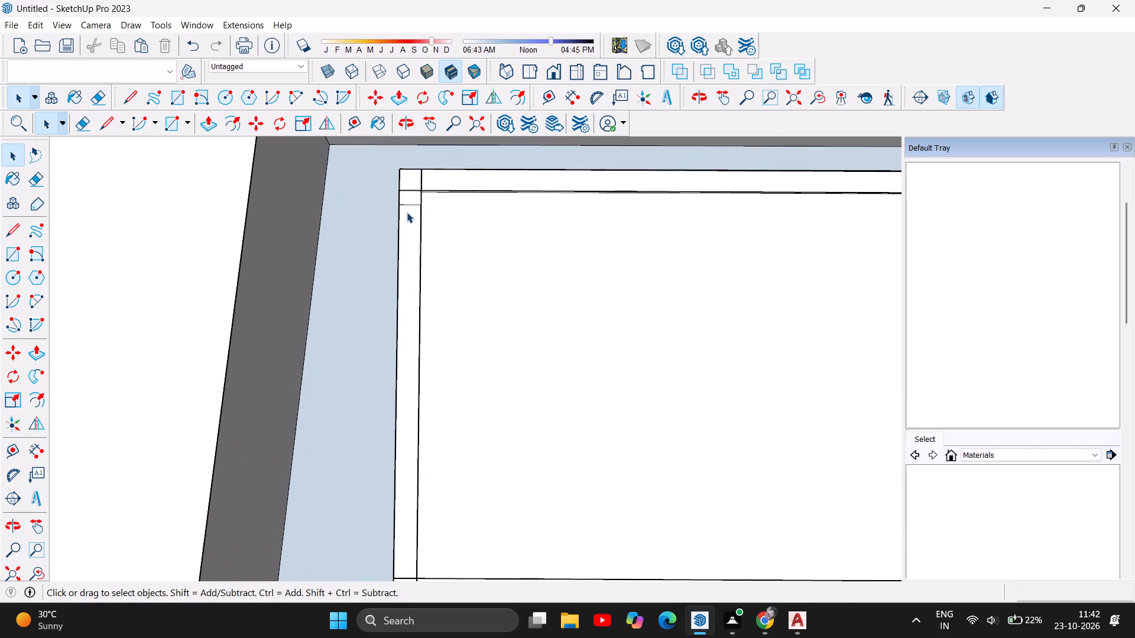
click(403, 204)
key(Delete)
Delete the thin duplicate line running along the room side of the end wall opposite the steps, in the wider-gap corner room.
scroll(331, 309, down, 6)
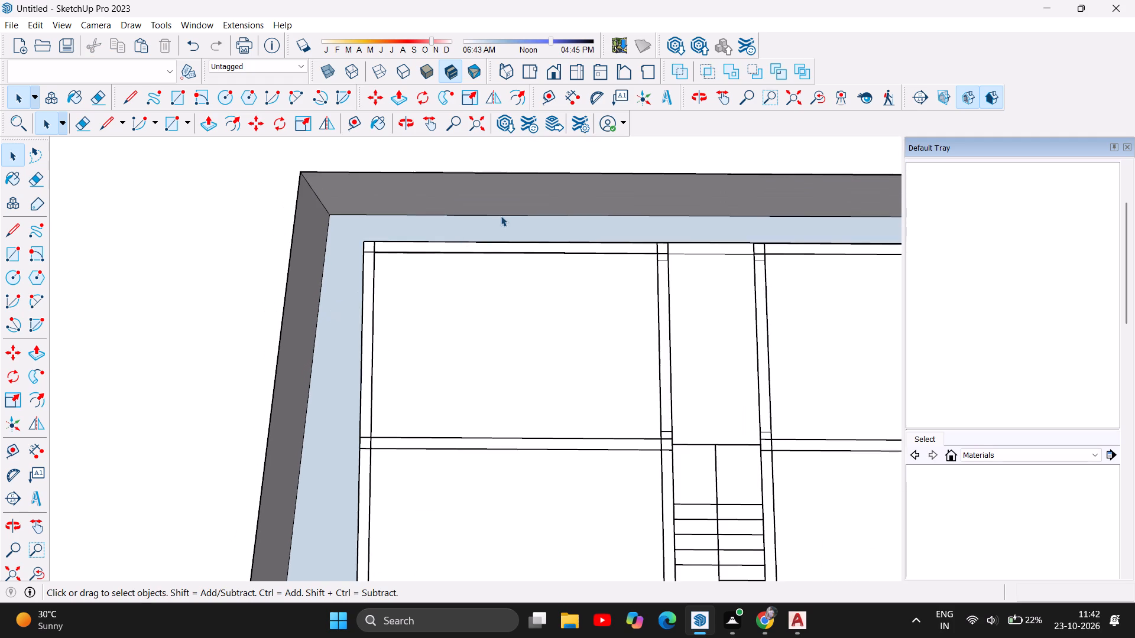
scroll(501, 216, up, 8)
scroll(85, 324, up, 4)
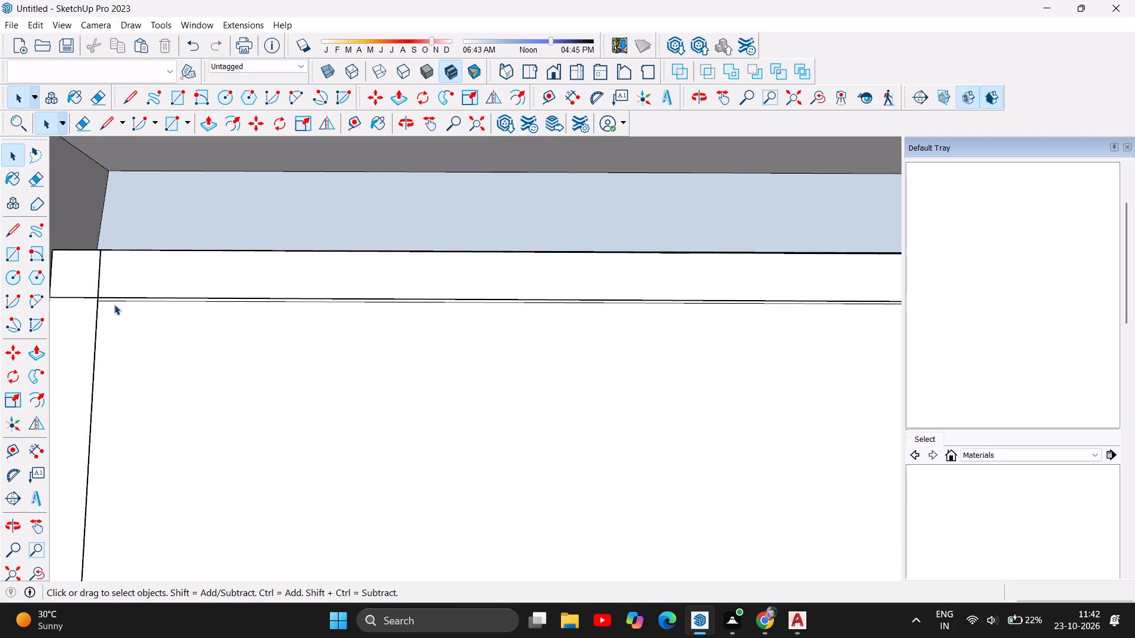
click(109, 301)
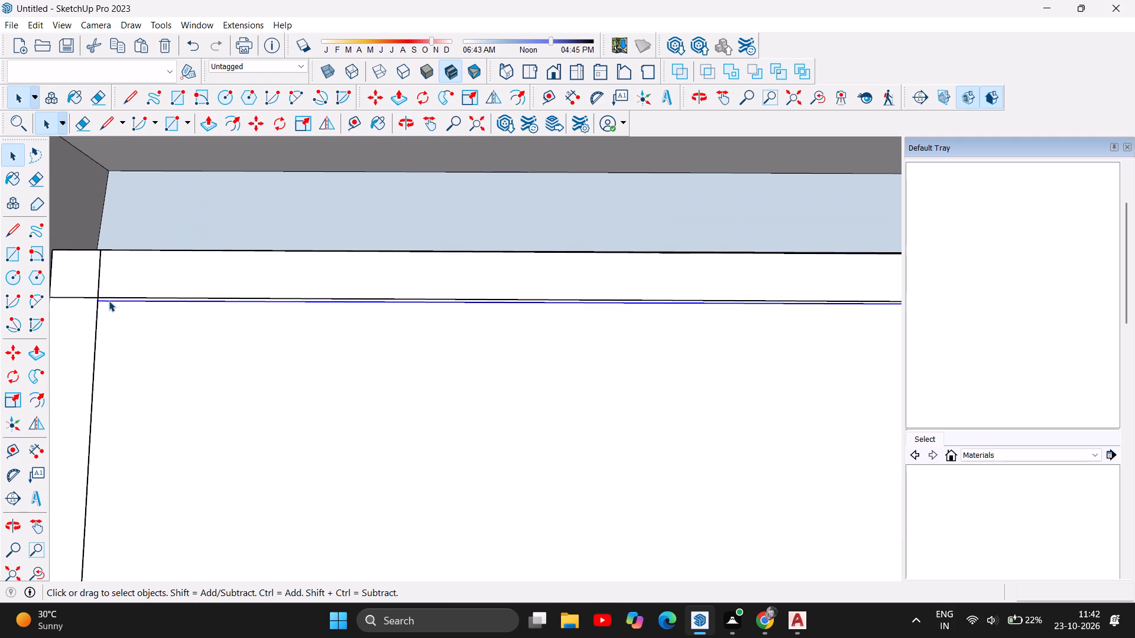
key(Delete)
Delete the short stray line across the wider-gap stair-bay wall, just below its junction with the end wall opposite the steps.
scroll(82, 334, down, 11)
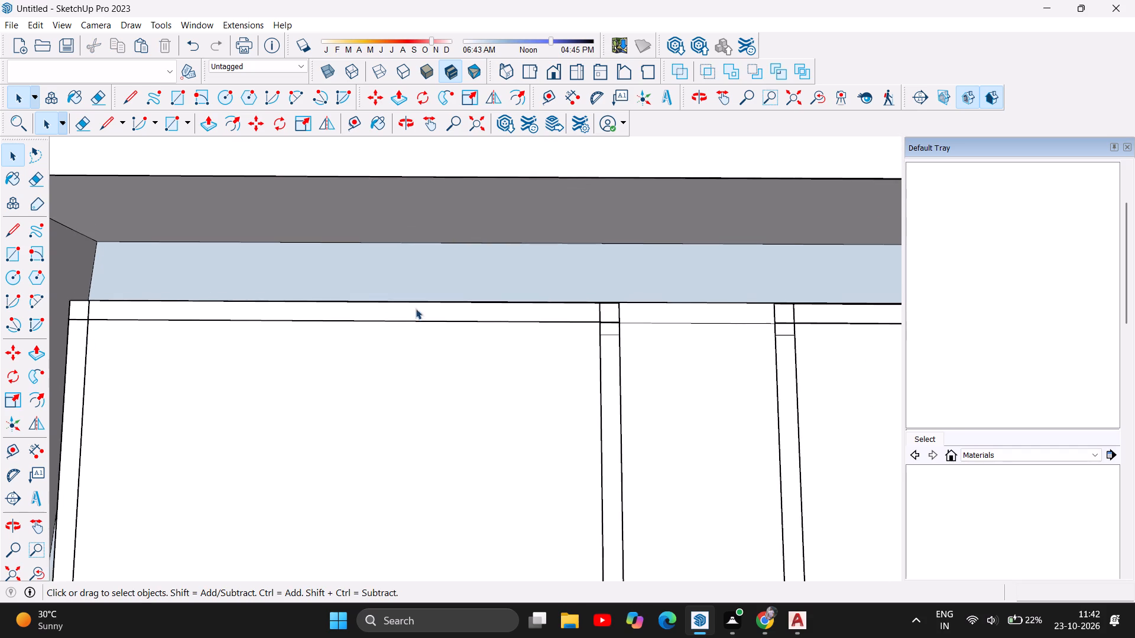
scroll(583, 309, up, 5)
scroll(638, 355, up, 10)
scroll(599, 309, up, 1)
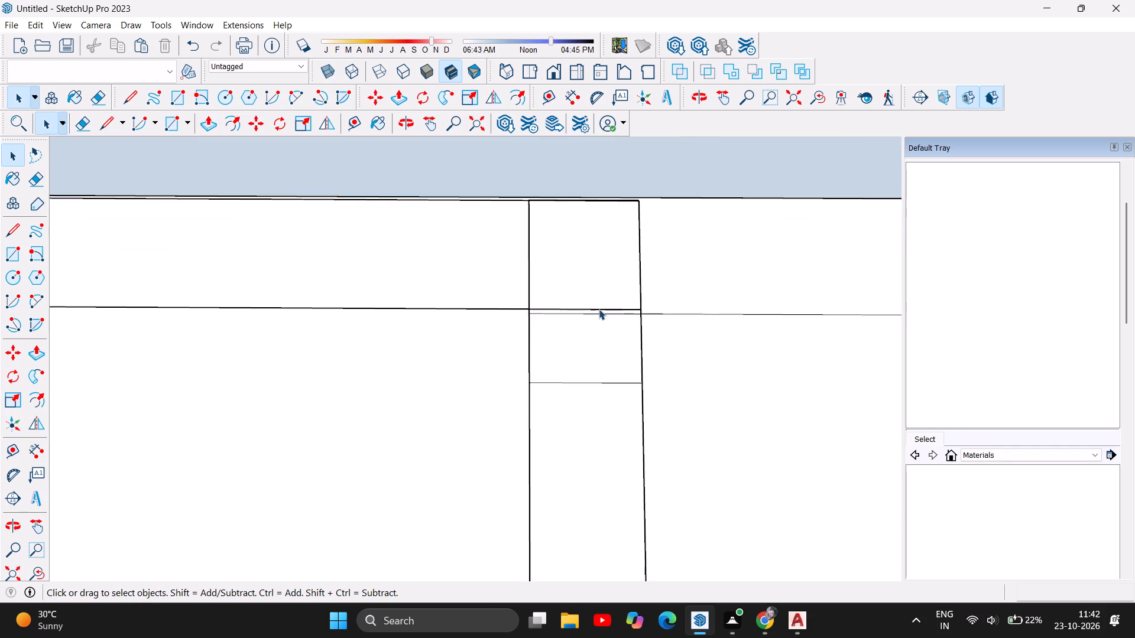
scroll(599, 309, up, 2)
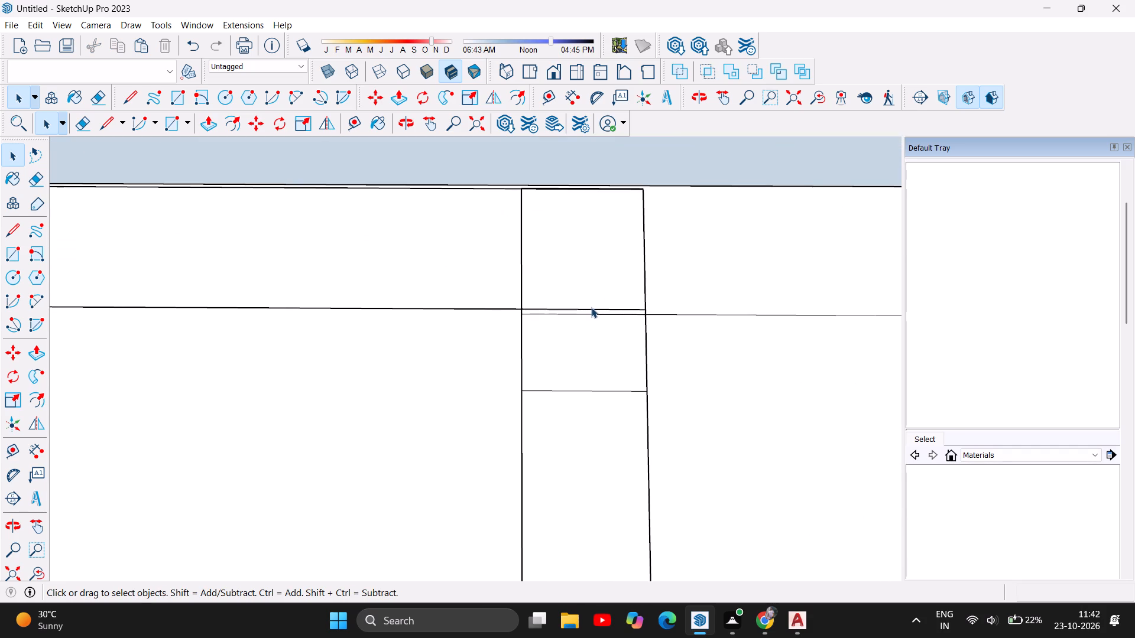
click(591, 307)
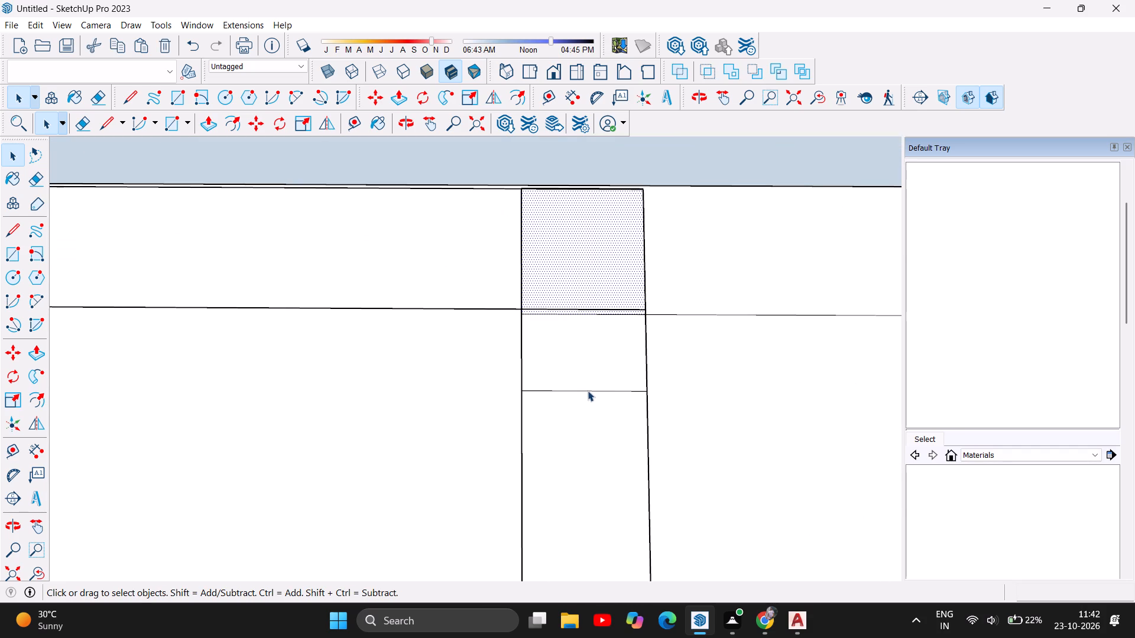
click(588, 390)
key(Delete)
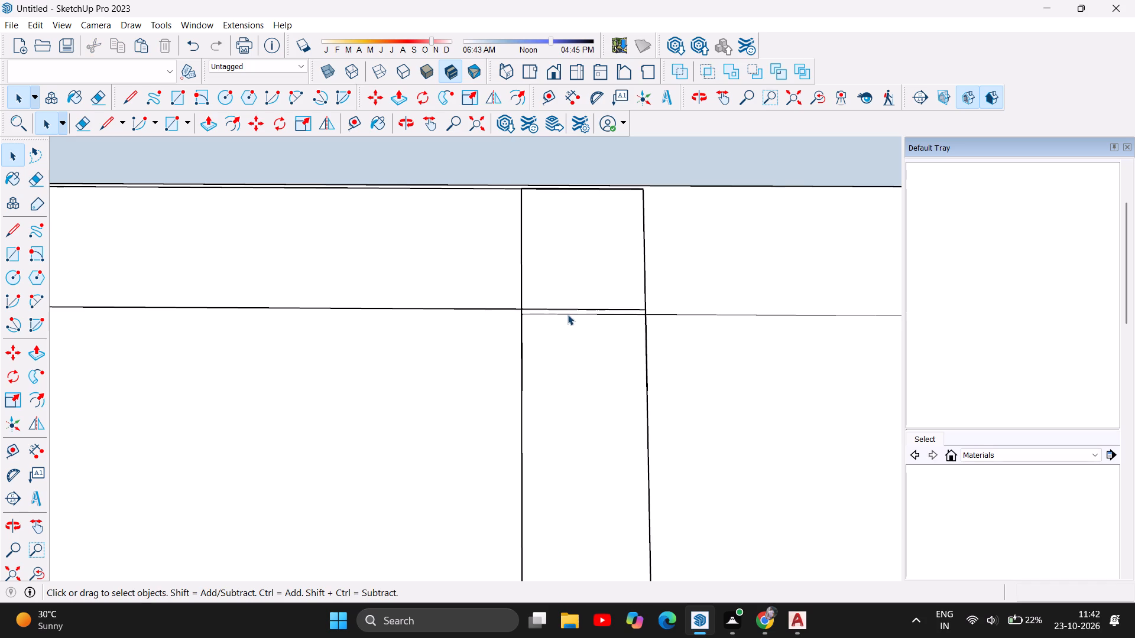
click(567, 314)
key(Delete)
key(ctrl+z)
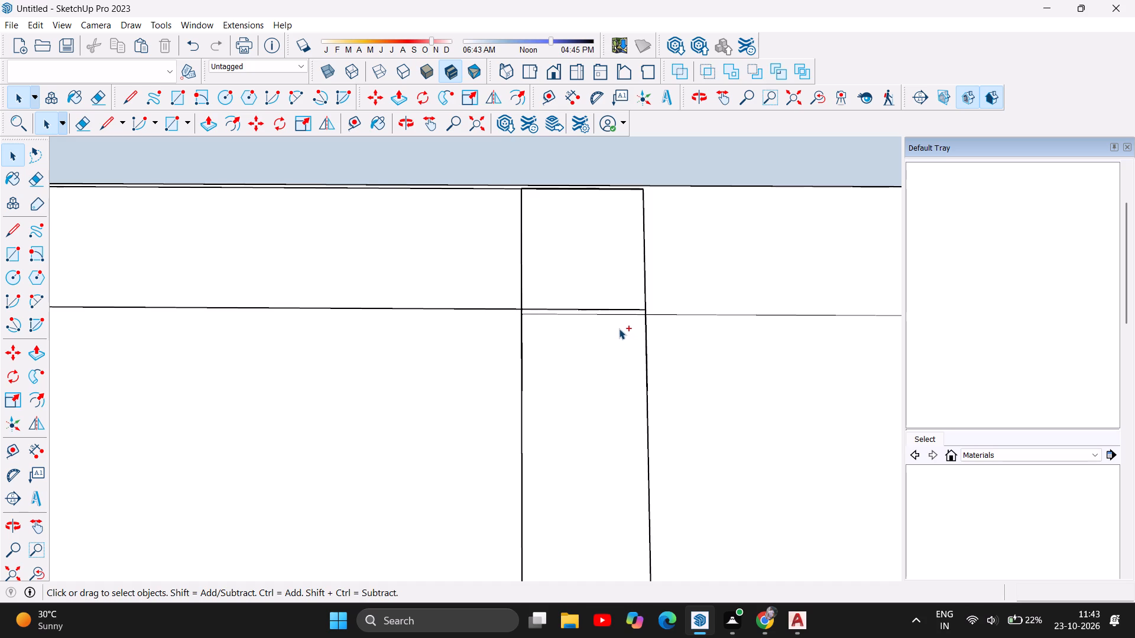
Delete the thin stray line across the same stair-bay wall at the end-wall junction and its continuation across the stair bay.
click(590, 308)
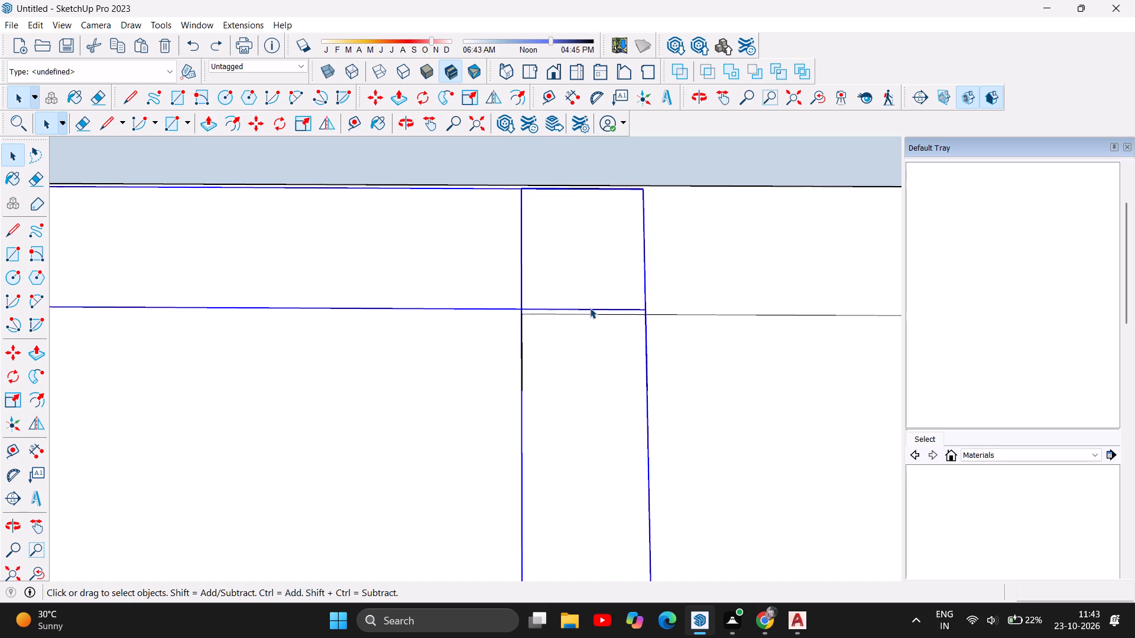
click(598, 313)
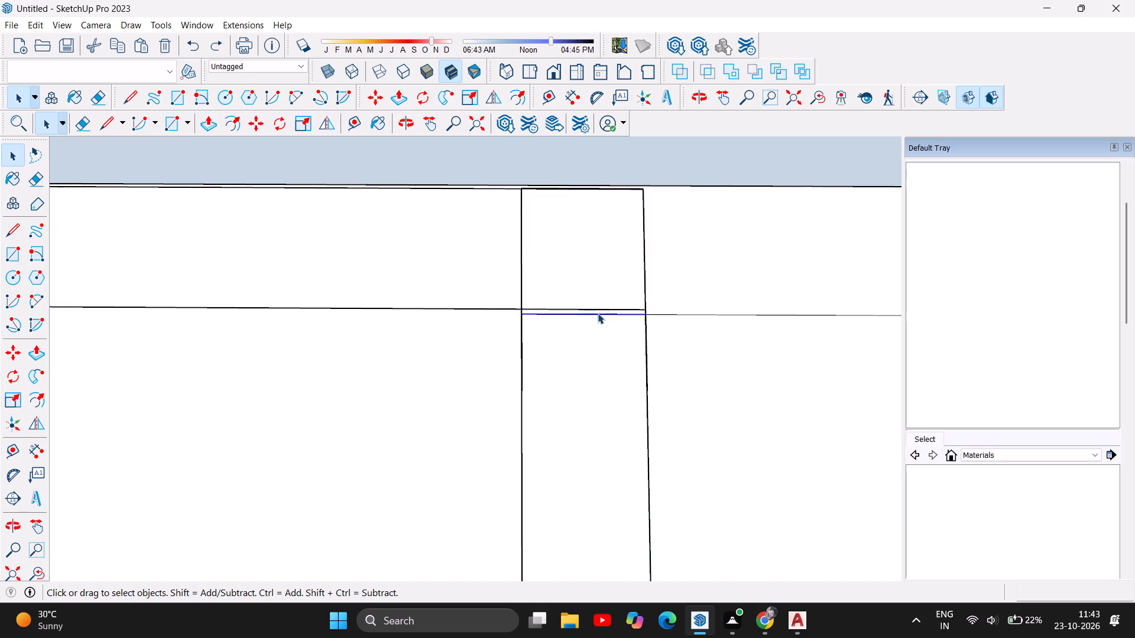
key(Delete)
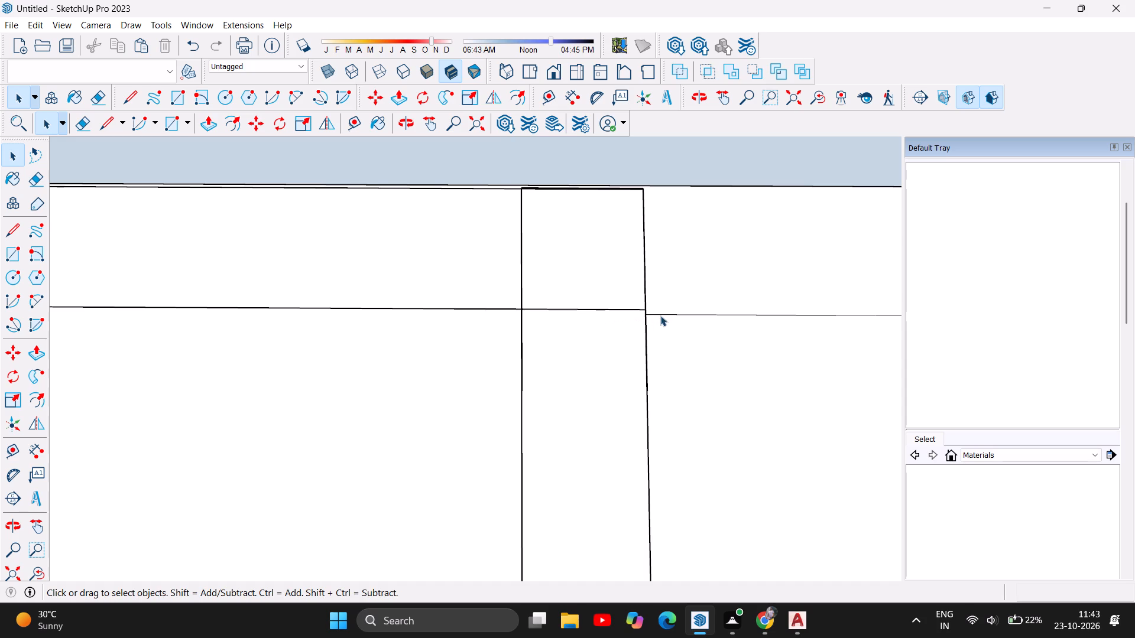
click(658, 312)
click(661, 314)
key(Delete)
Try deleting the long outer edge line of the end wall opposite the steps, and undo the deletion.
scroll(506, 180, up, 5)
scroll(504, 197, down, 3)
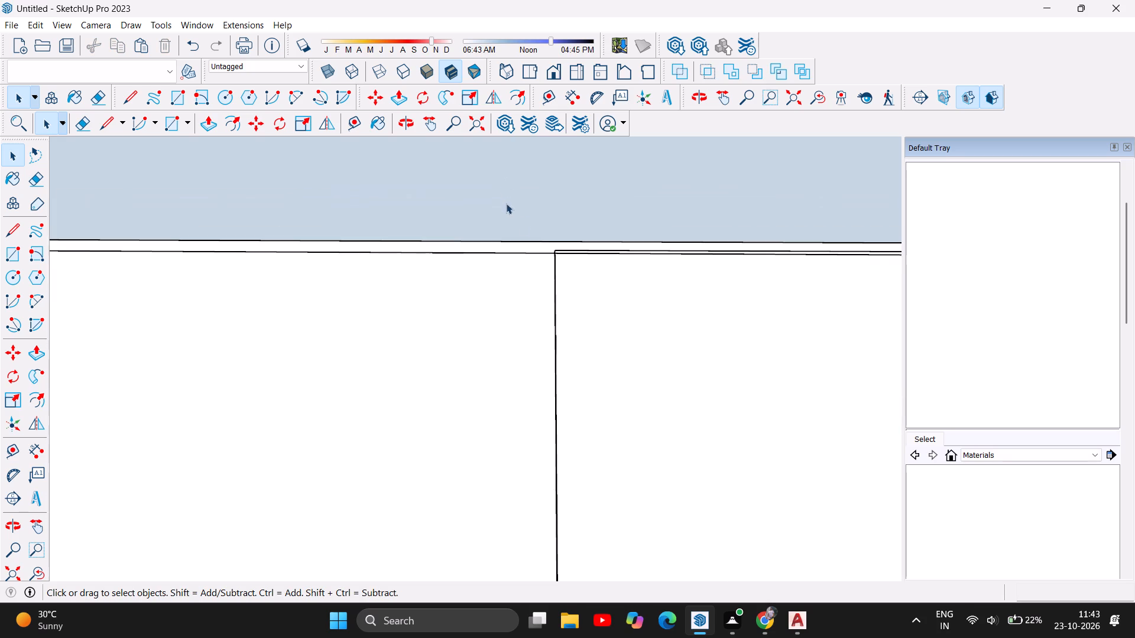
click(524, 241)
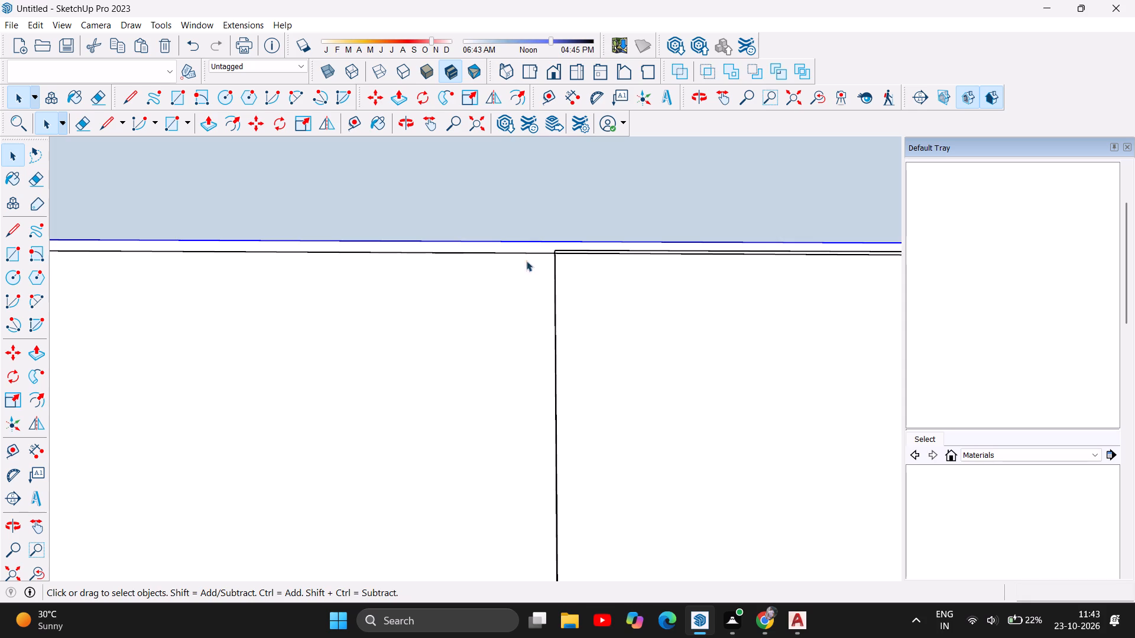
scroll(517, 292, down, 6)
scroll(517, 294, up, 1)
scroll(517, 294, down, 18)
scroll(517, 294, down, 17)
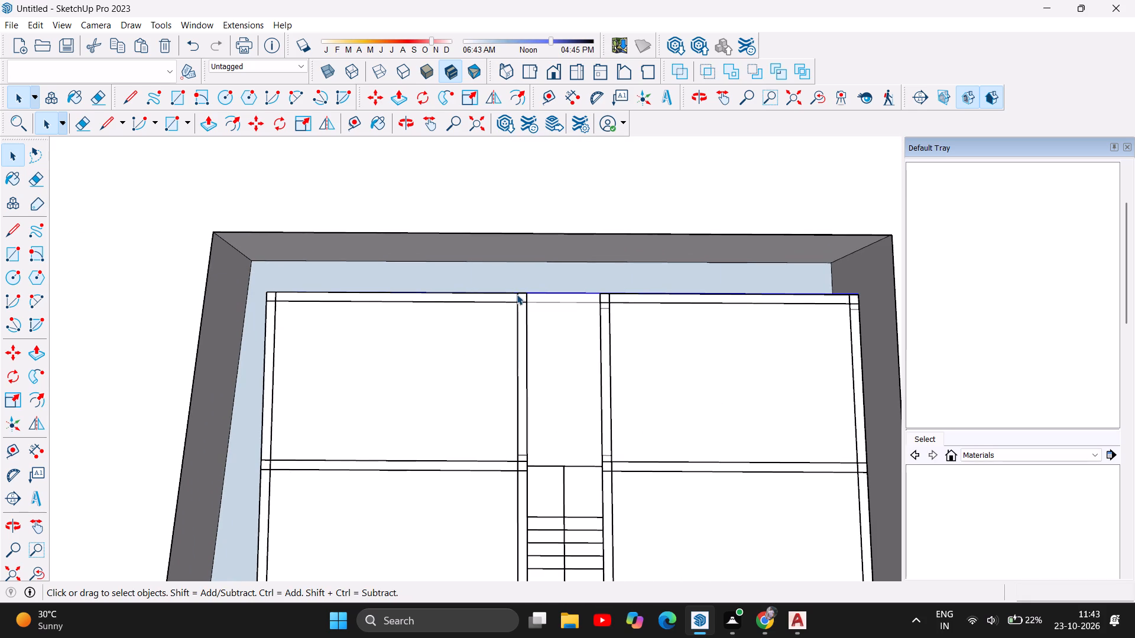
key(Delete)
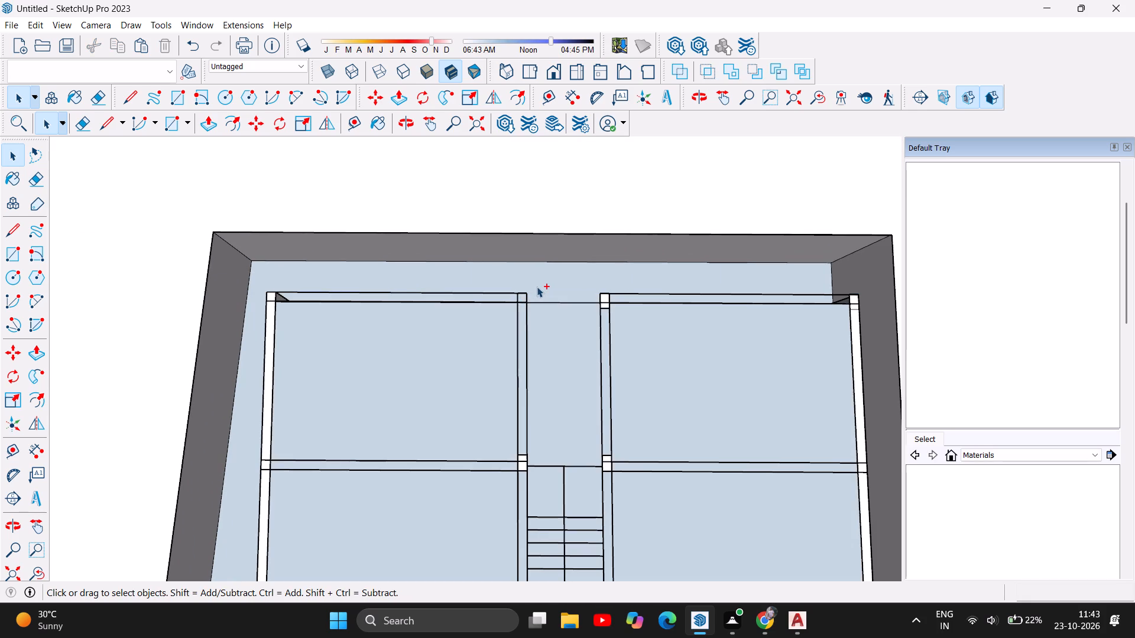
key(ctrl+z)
Delete the short stray line across the narrower-gap stair-bay wall, just below its junction with the end wall opposite the steps.
scroll(565, 291, up, 5)
scroll(649, 267, up, 5)
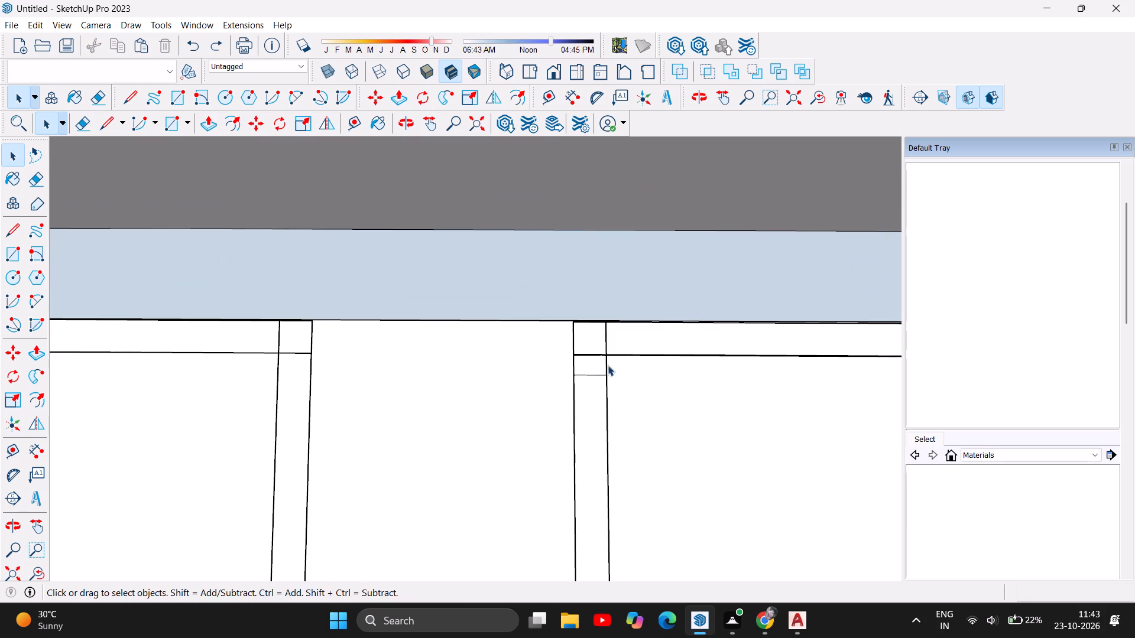
click(592, 375)
key(Delete)
Delete the tiny stub joining the end wall's outer edge to the stair-side corner of the narrower-gap stair-bay wall.
scroll(576, 313, up, 9)
scroll(592, 337, down, 2)
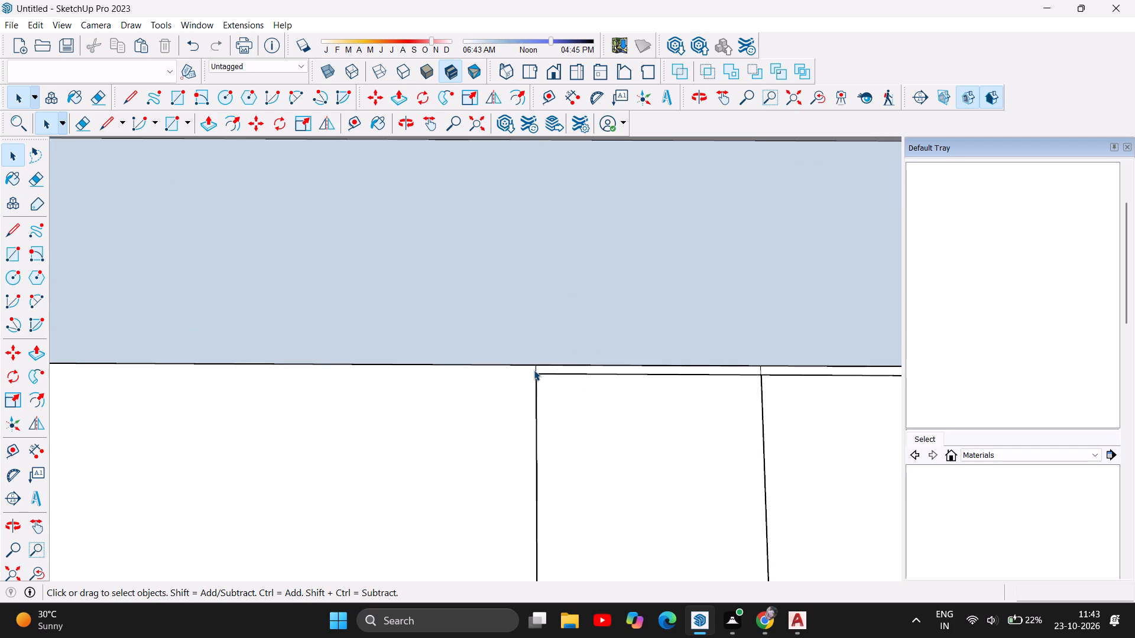
click(535, 369)
key(Delete)
Delete the duplicate line just inside the end wall's outer edge, starting at the narrower-gap stair-bay wall's stair-side corner.
scroll(585, 356, up, 5)
scroll(579, 362, down, 4)
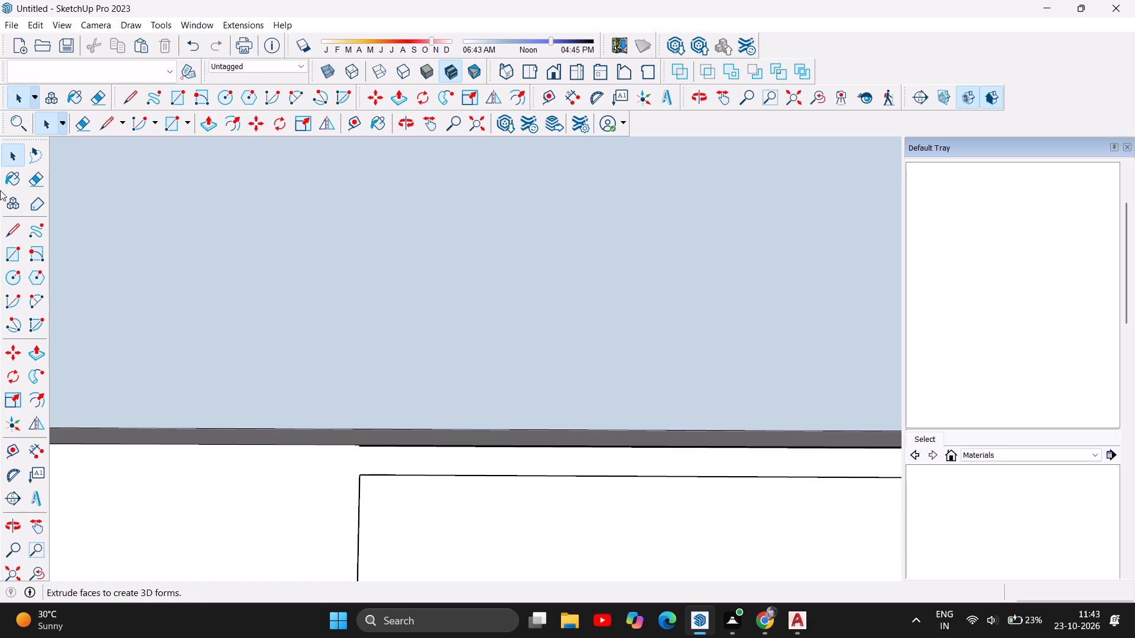
click(377, 445)
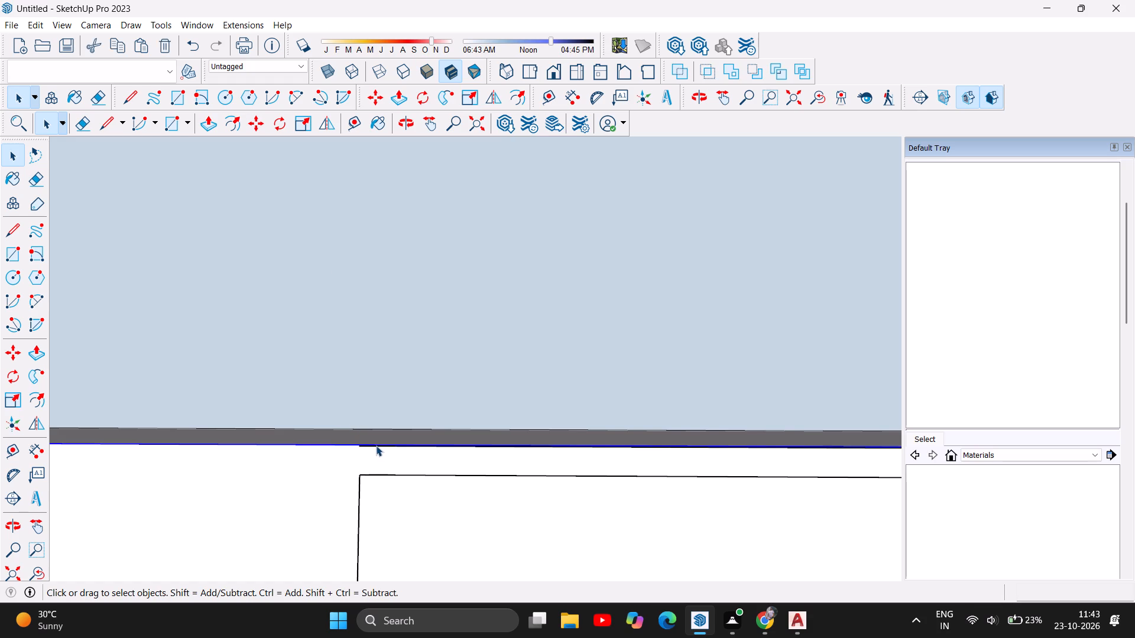
scroll(361, 451, up, 13)
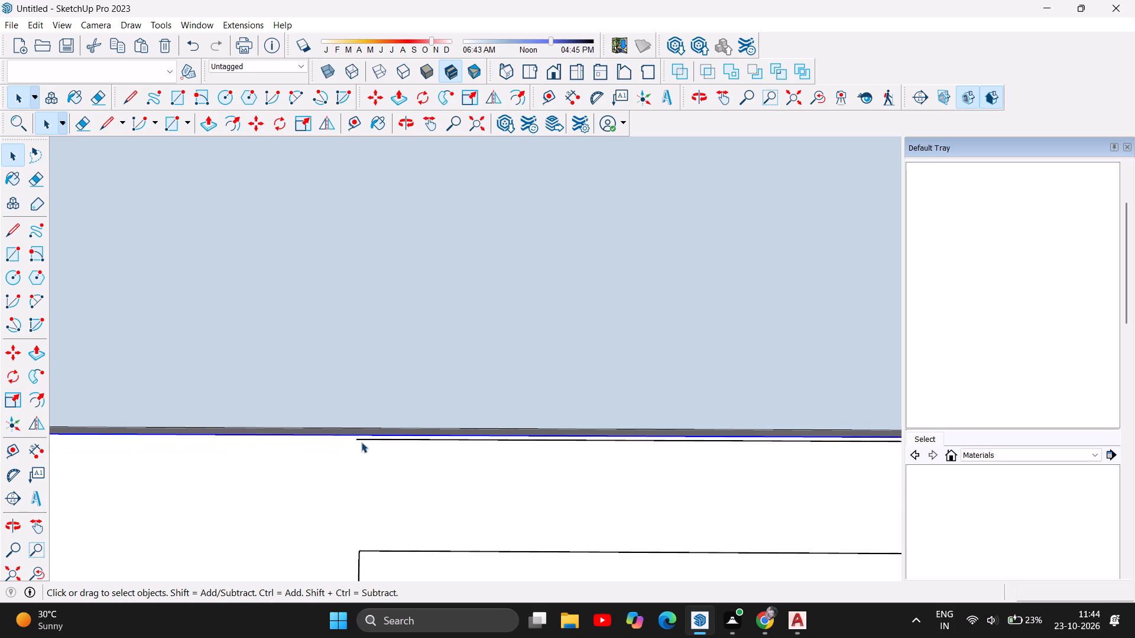
click(368, 439)
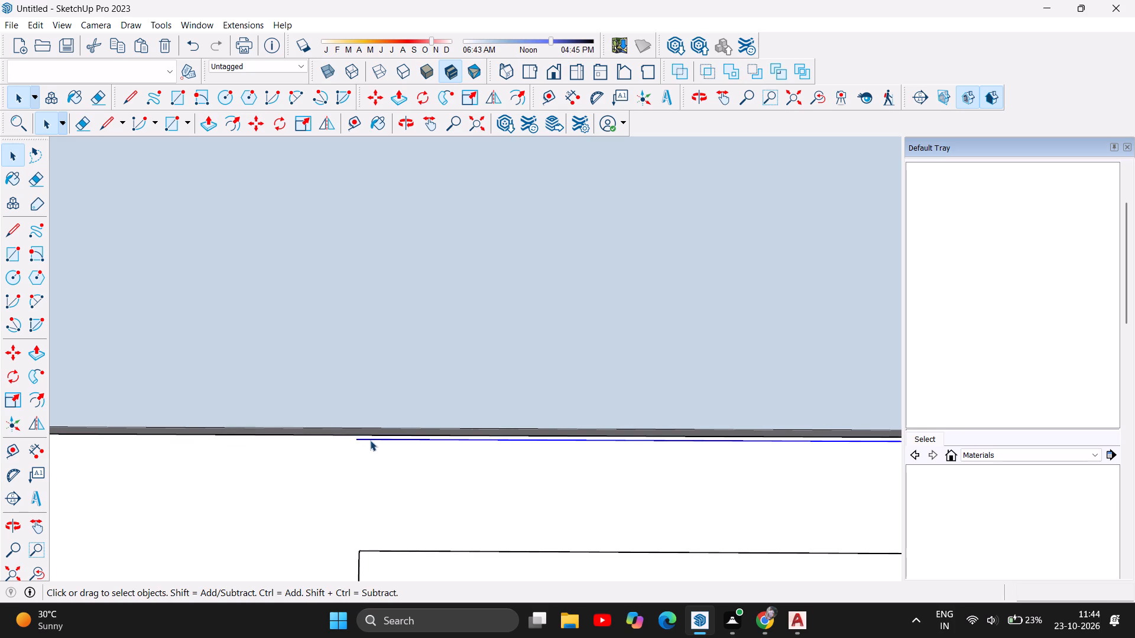
key(Delete)
Delete the short stray line across the outer side wall near the end-wall corner on the narrower boundary gap side.
scroll(336, 392, down, 11)
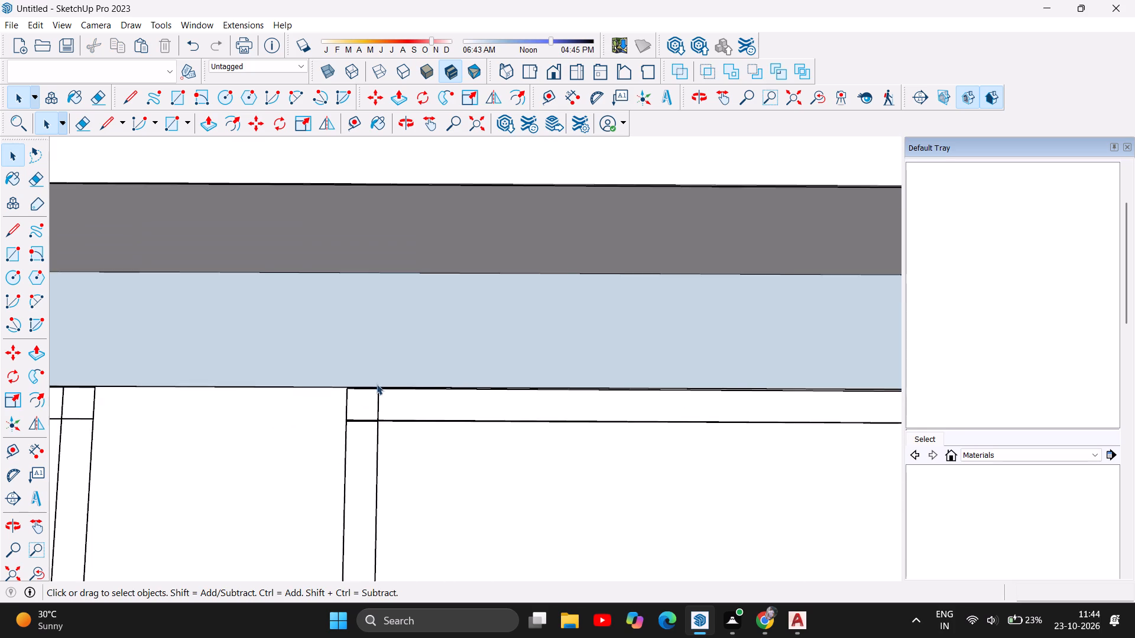
scroll(409, 381, down, 6)
scroll(569, 366, down, 5)
scroll(695, 390, up, 8)
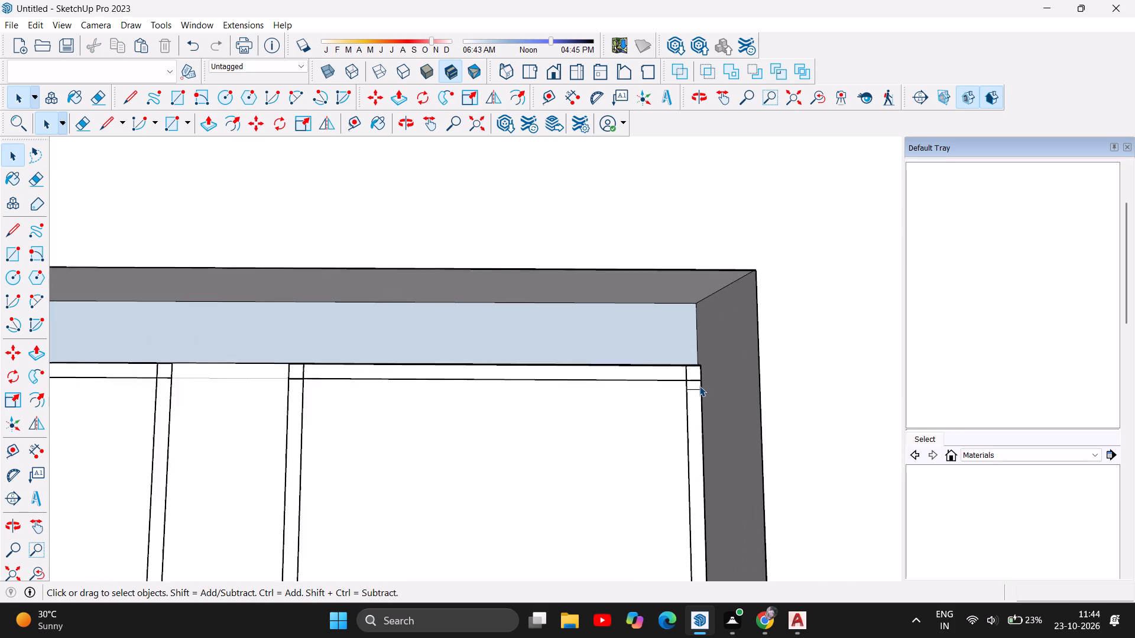
scroll(699, 386, up, 15)
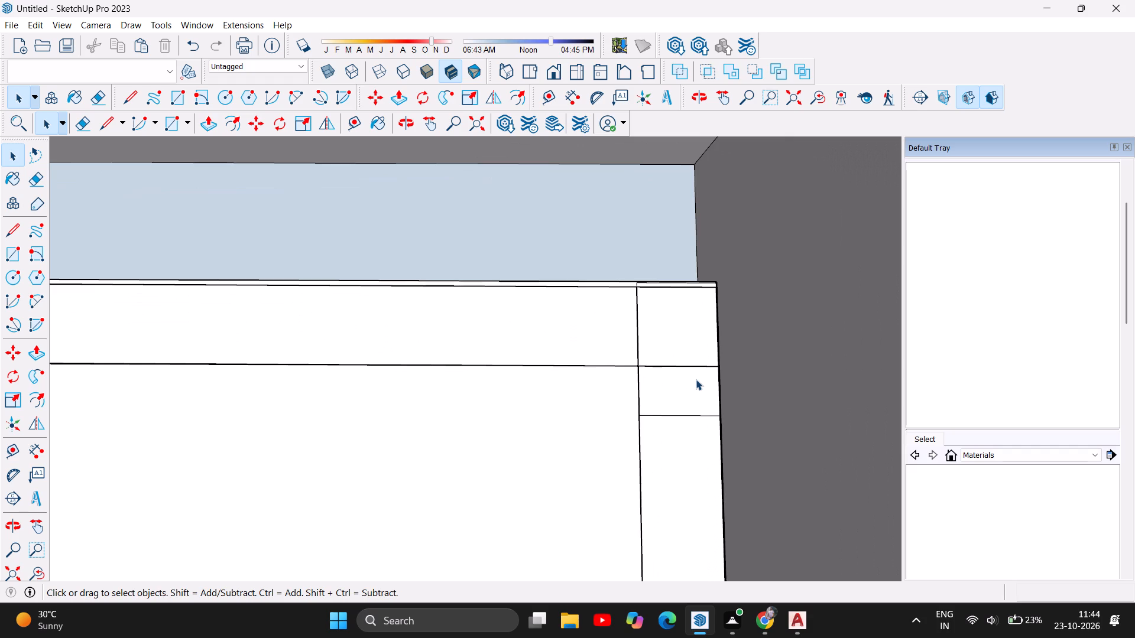
scroll(695, 379, up, 7)
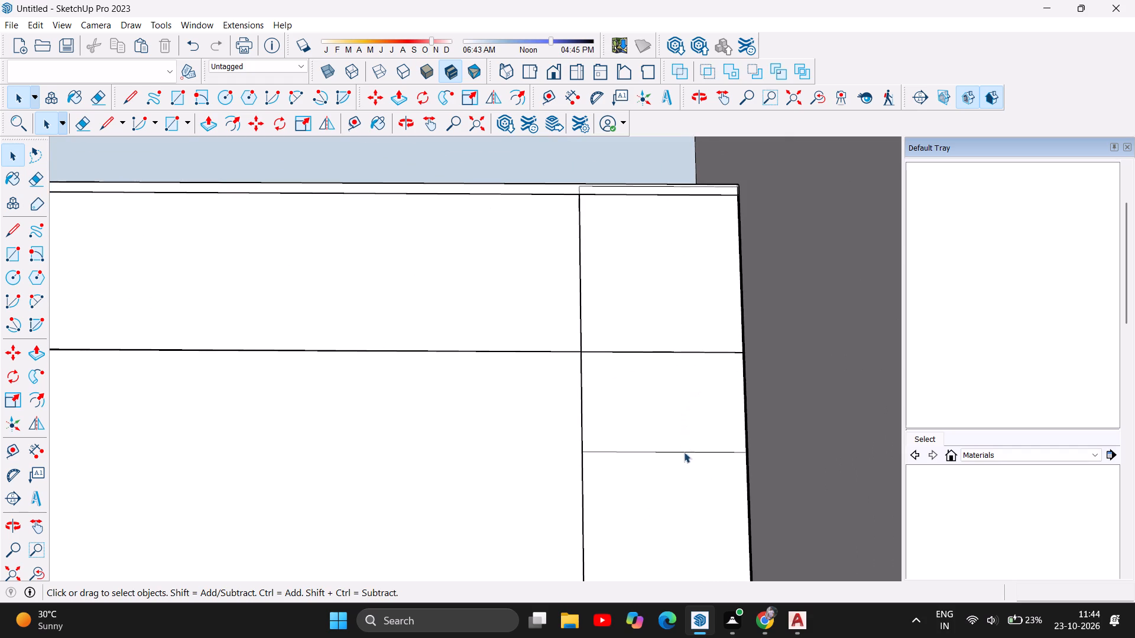
click(669, 452)
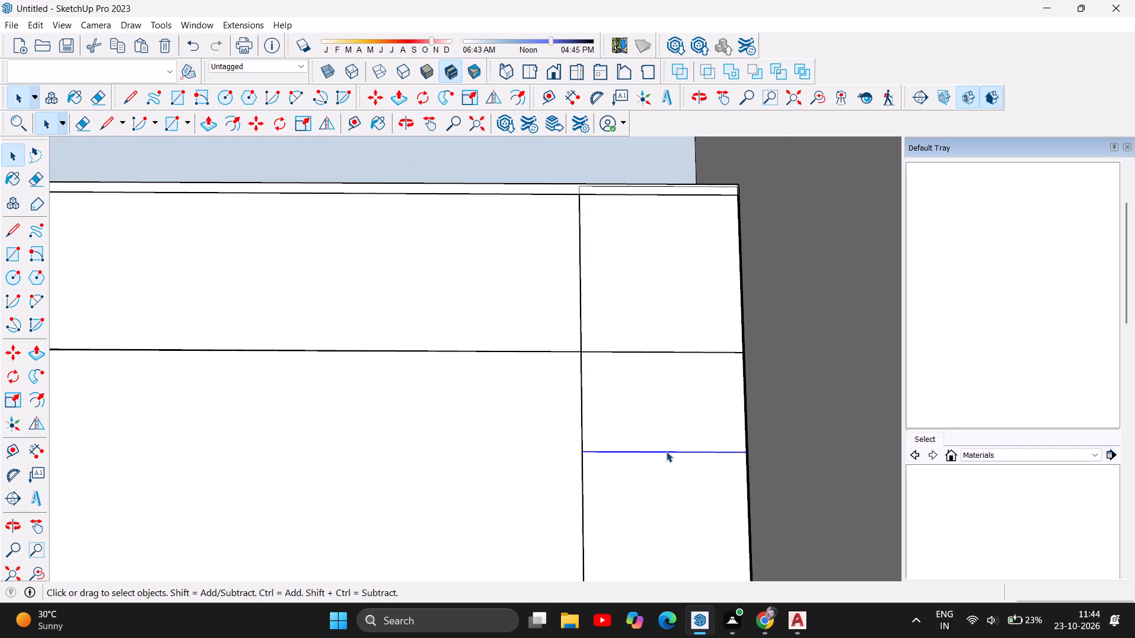
key(Delete)
Delete the thin duplicate line and its short perpendicular stub just inside the end wall's outer edge at the narrower-gap corner.
scroll(586, 185, up, 7)
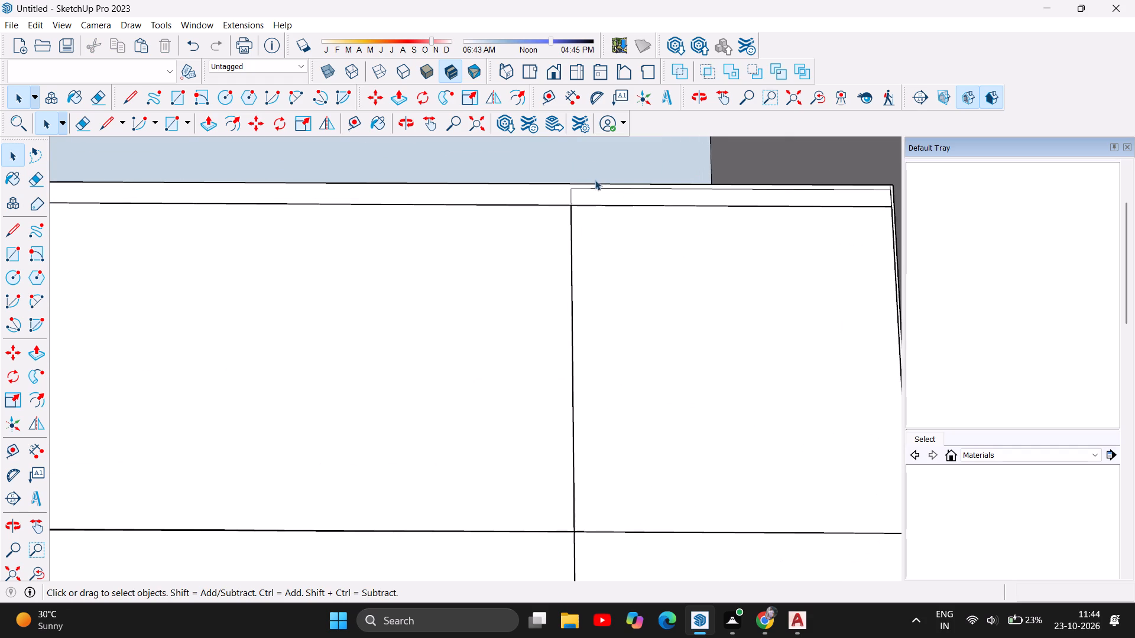
click(624, 189)
key(Delete)
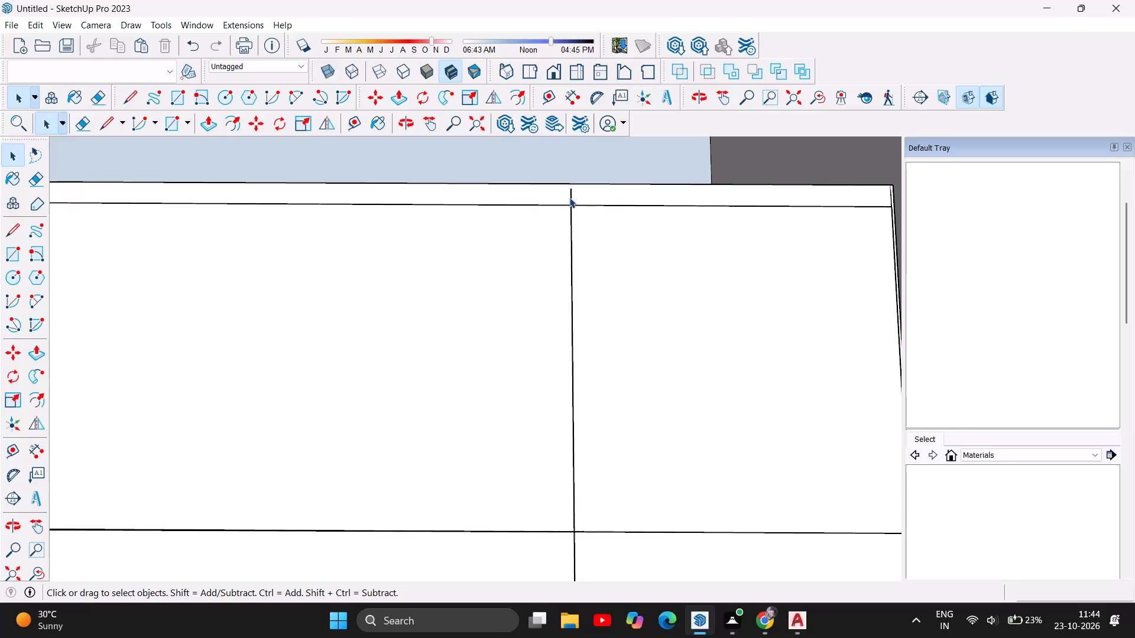
click(571, 196)
key(Delete)
Delete the duplicate line along the end wall's room side, both across the narrower-gap stair-bay wall and along the adjoining room.
scroll(586, 196, down, 5)
scroll(660, 224, down, 2)
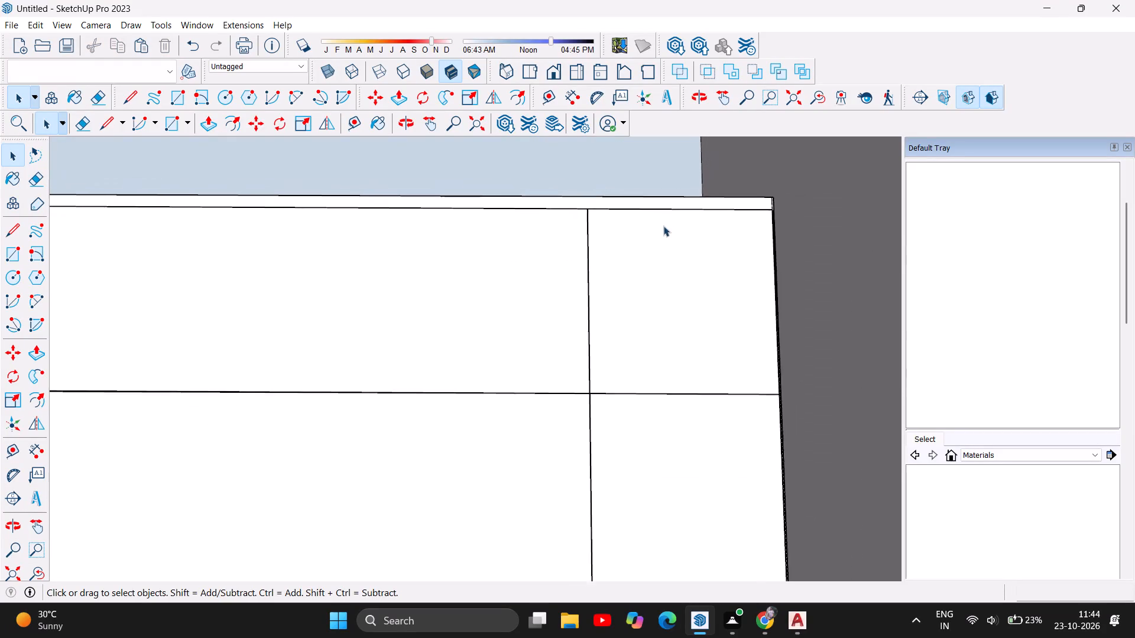
scroll(663, 226, down, 3)
scroll(763, 206, down, 19)
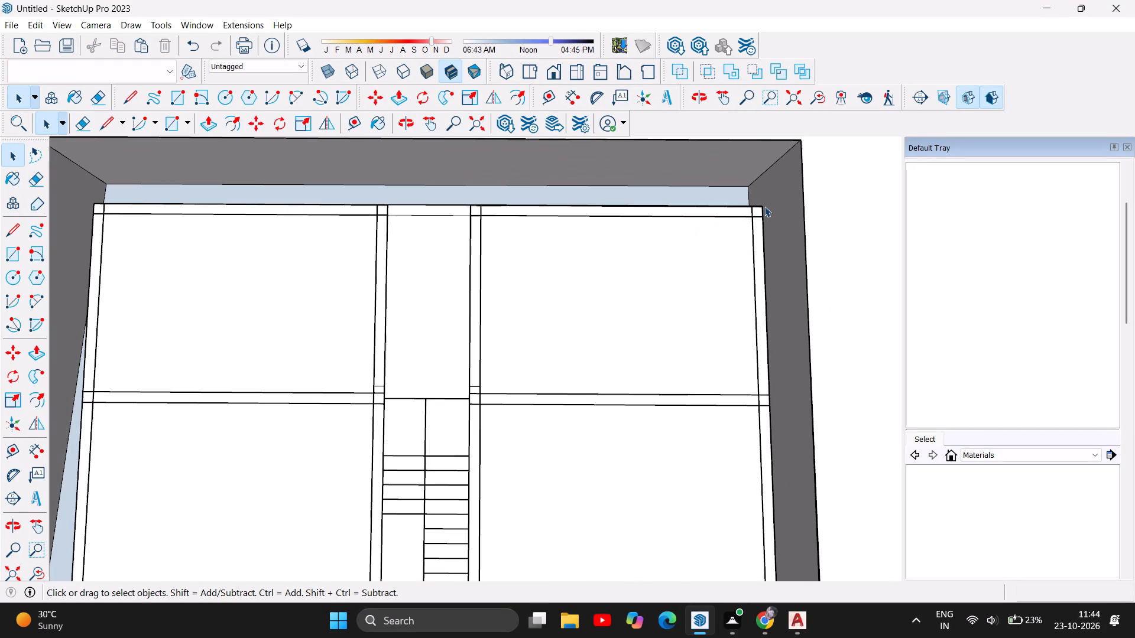
scroll(315, 207, up, 5)
scroll(566, 207, up, 8)
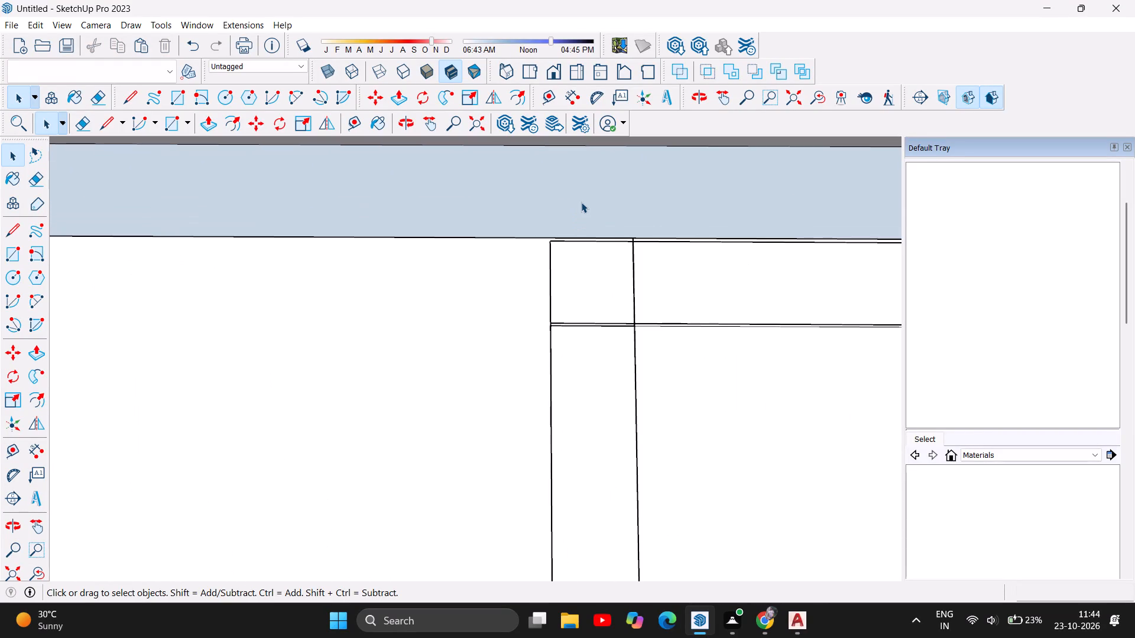
scroll(626, 301, up, 3)
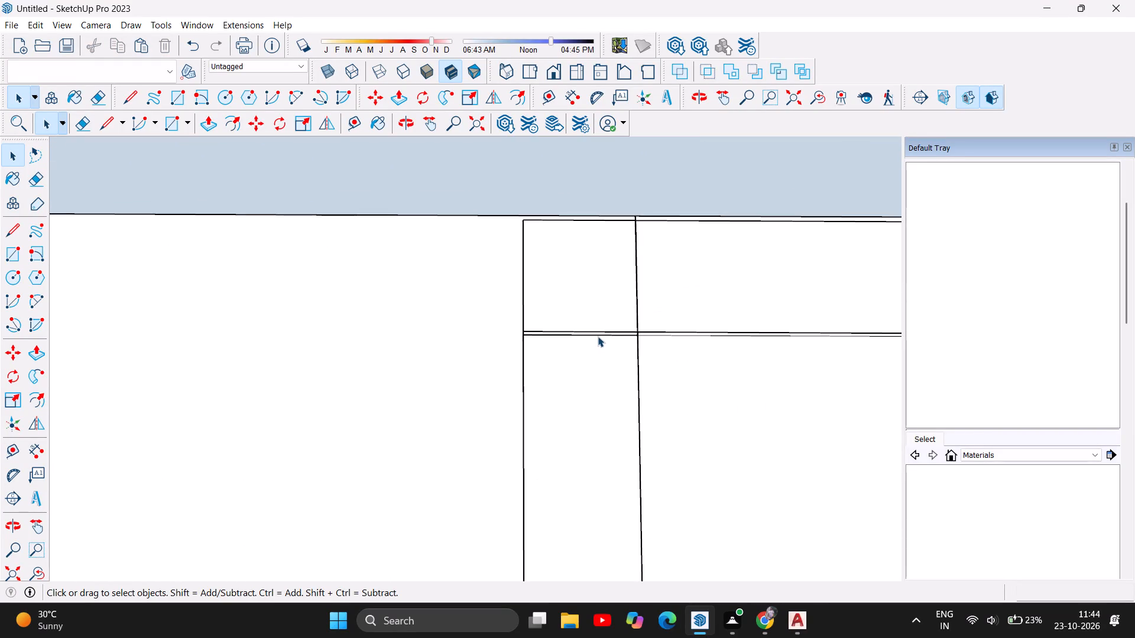
click(598, 336)
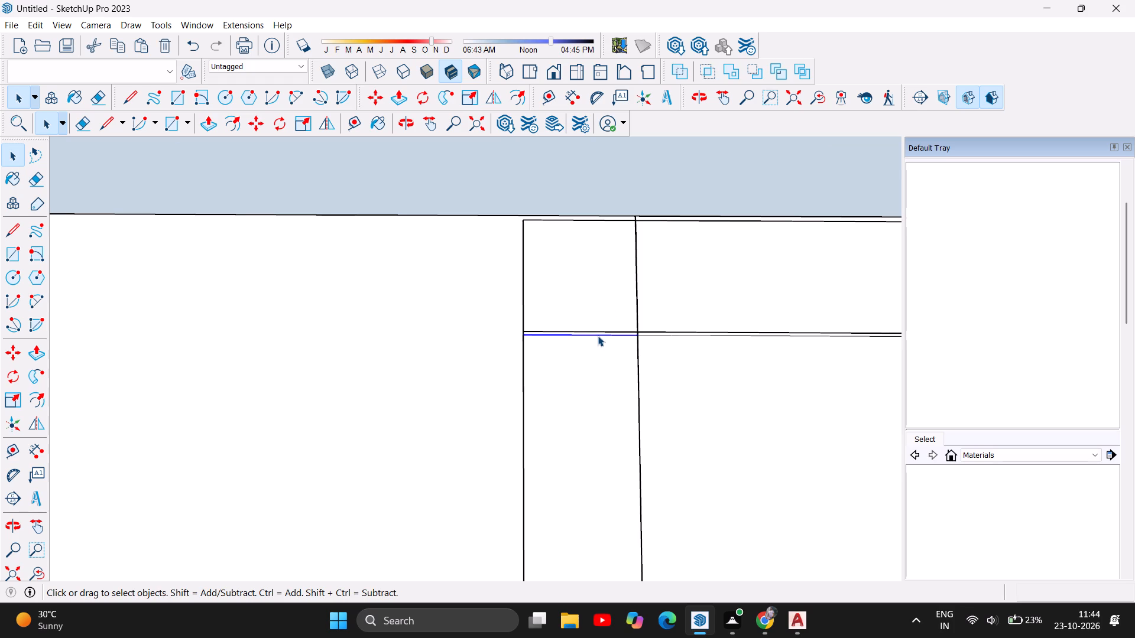
key(Delete)
click(656, 334)
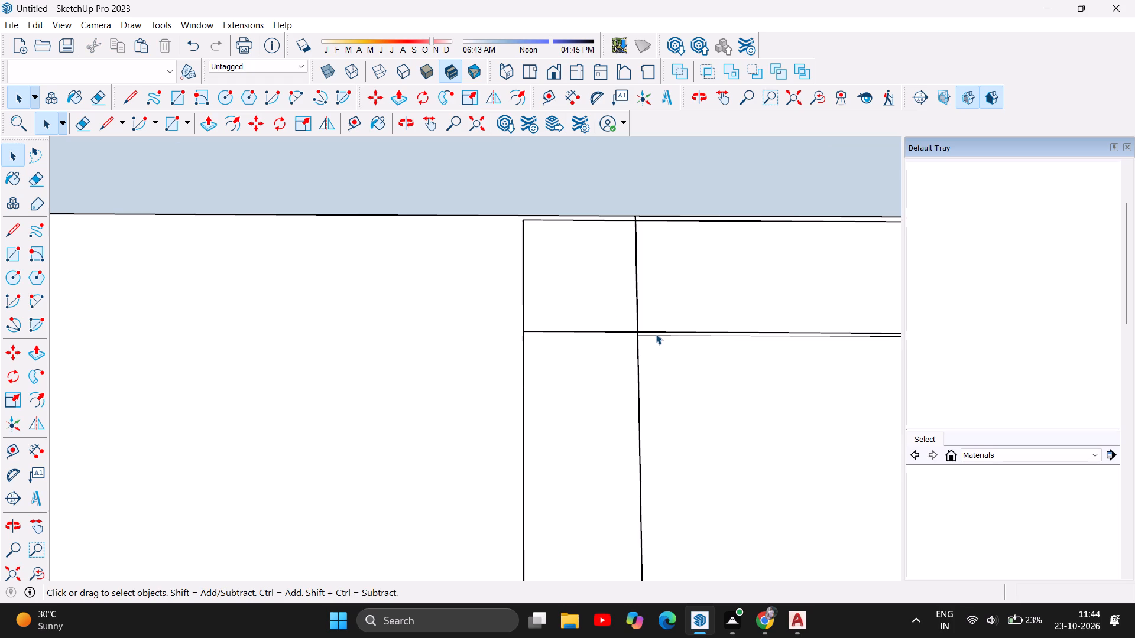
key(Delete)
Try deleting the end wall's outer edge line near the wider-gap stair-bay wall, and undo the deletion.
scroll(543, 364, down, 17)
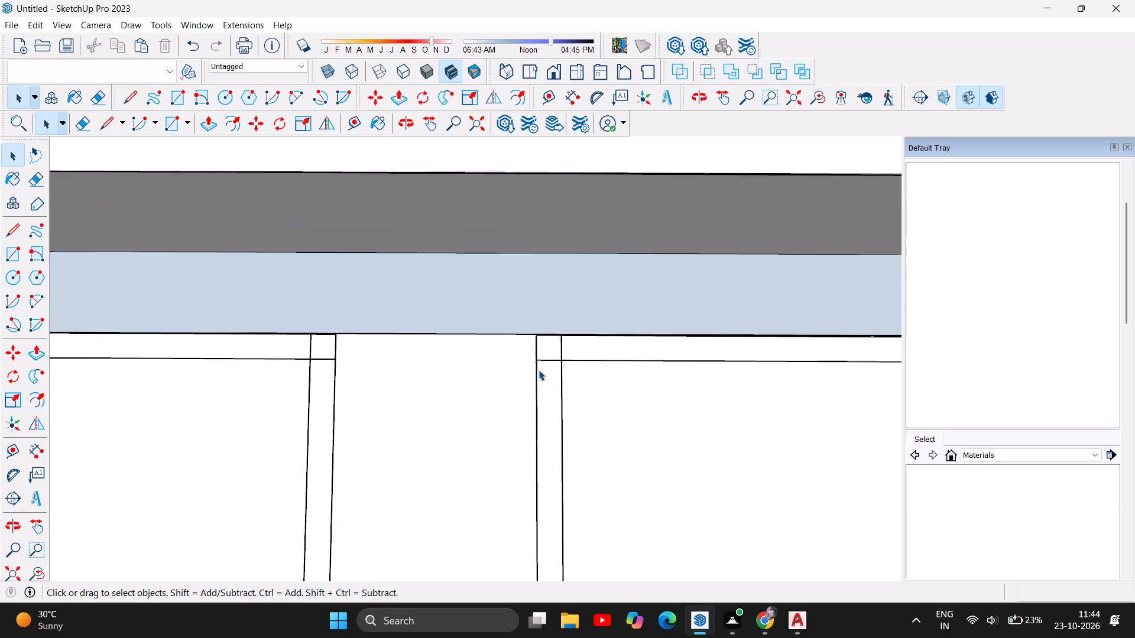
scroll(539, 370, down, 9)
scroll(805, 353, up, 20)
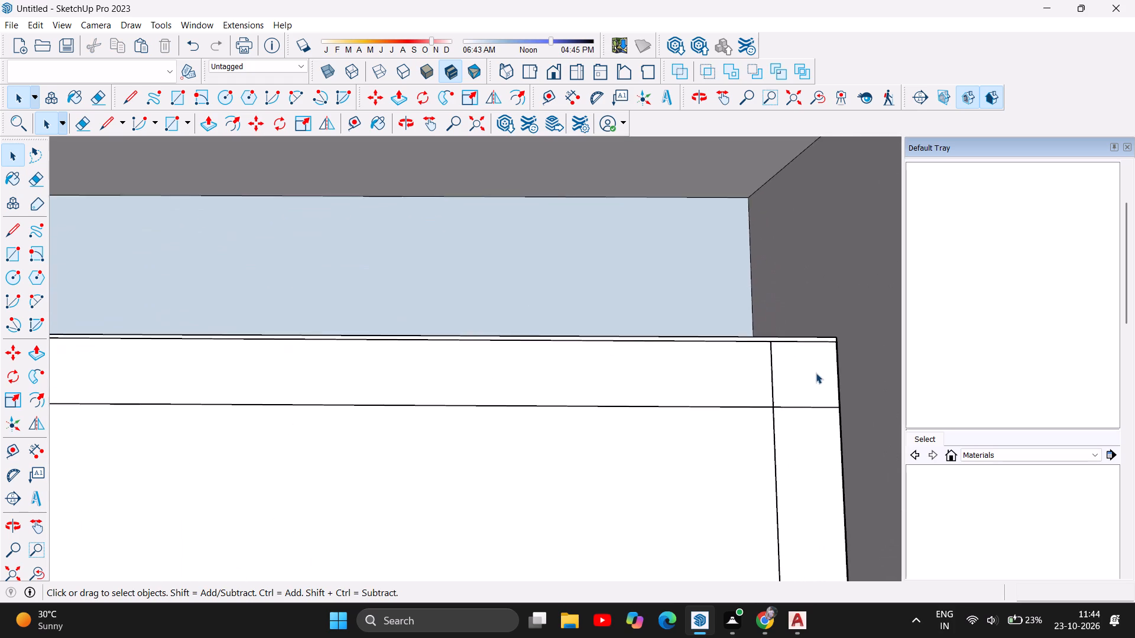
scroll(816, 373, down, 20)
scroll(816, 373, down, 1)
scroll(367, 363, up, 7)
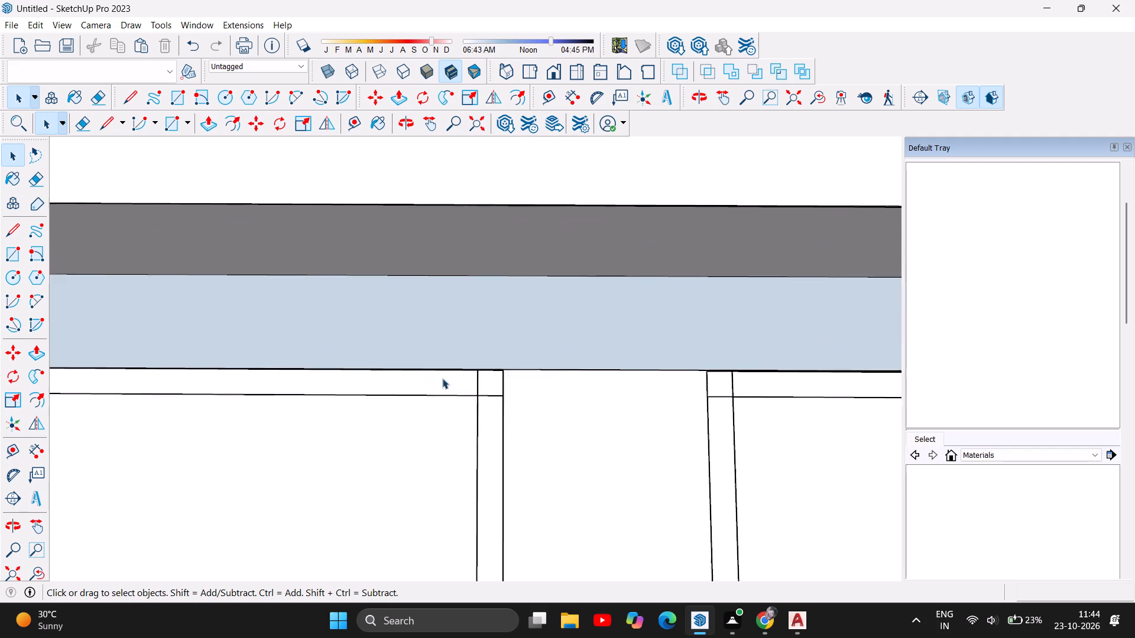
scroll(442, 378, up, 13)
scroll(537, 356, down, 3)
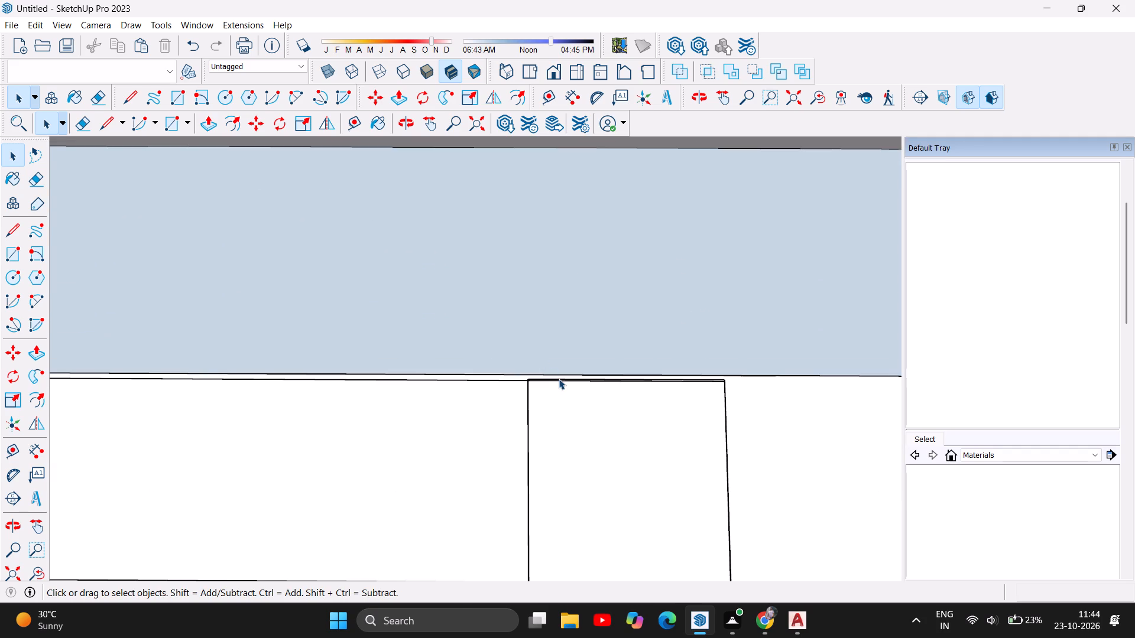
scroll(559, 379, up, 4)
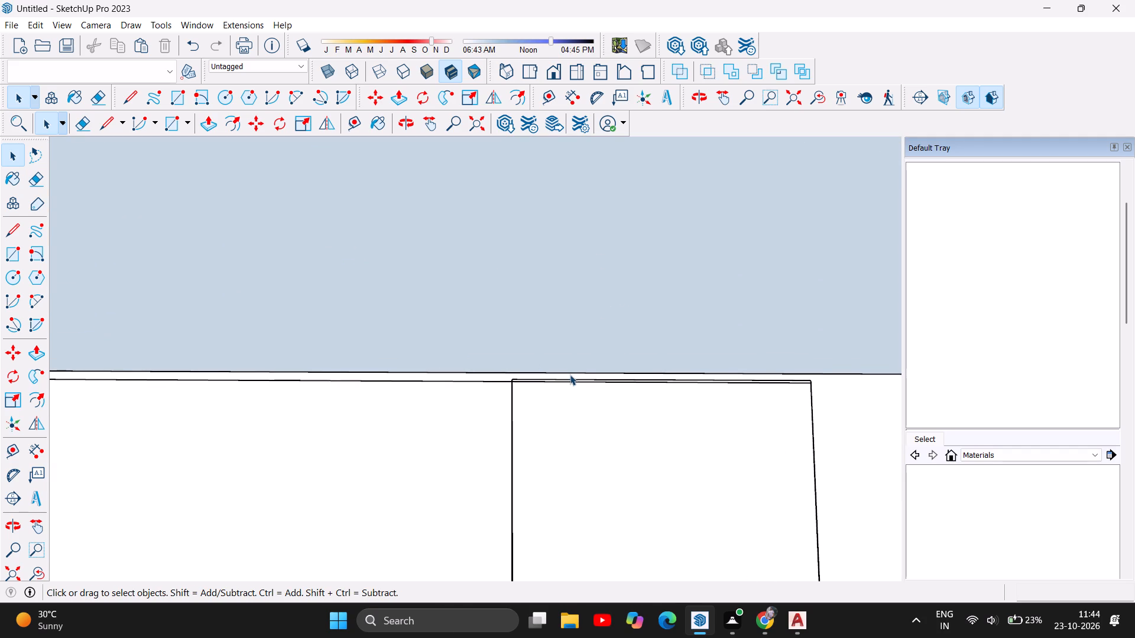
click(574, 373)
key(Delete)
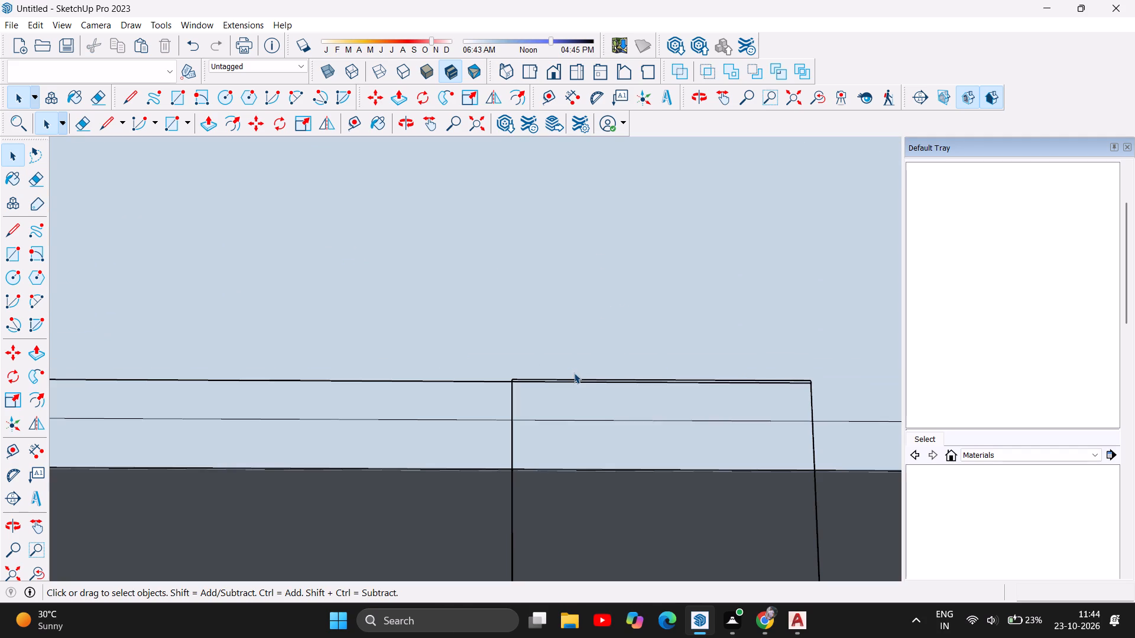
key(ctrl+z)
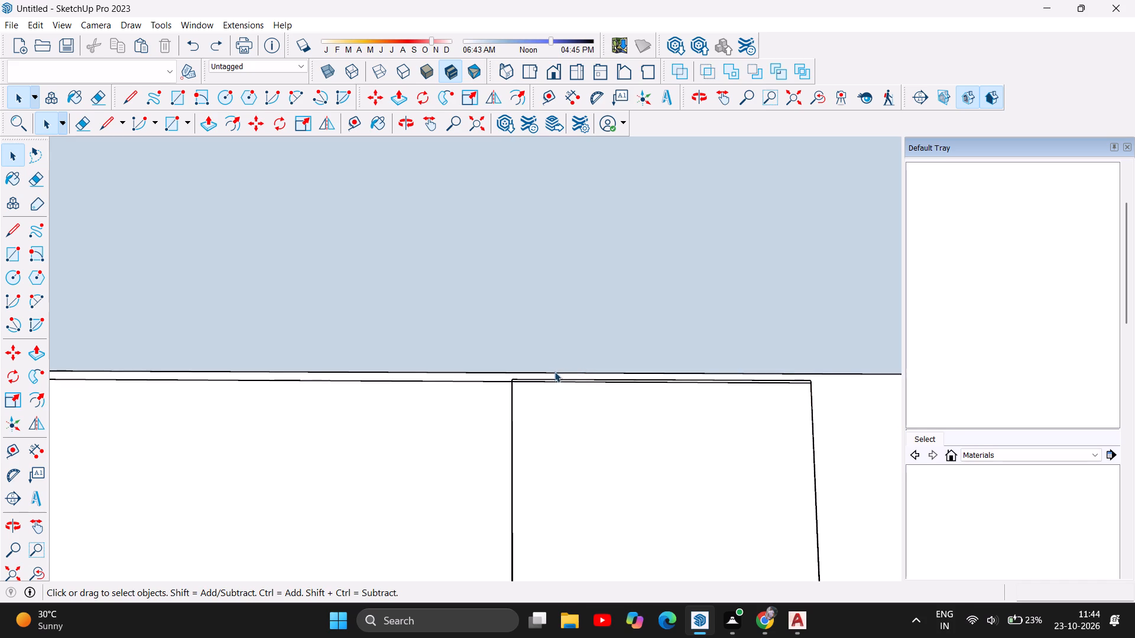
Delete the short duplicate line just inside the end wall's outer edge, across the wider-gap stair-bay wall.
scroll(554, 372, up, 5)
scroll(552, 373, down, 3)
scroll(552, 377, up, 4)
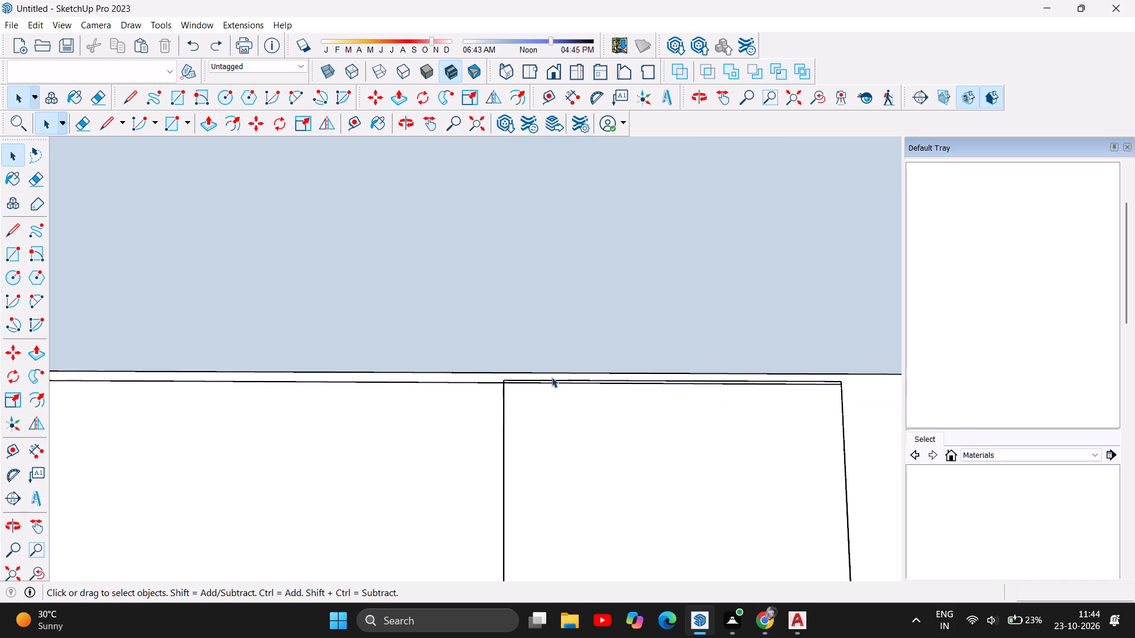
scroll(552, 377, up, 7)
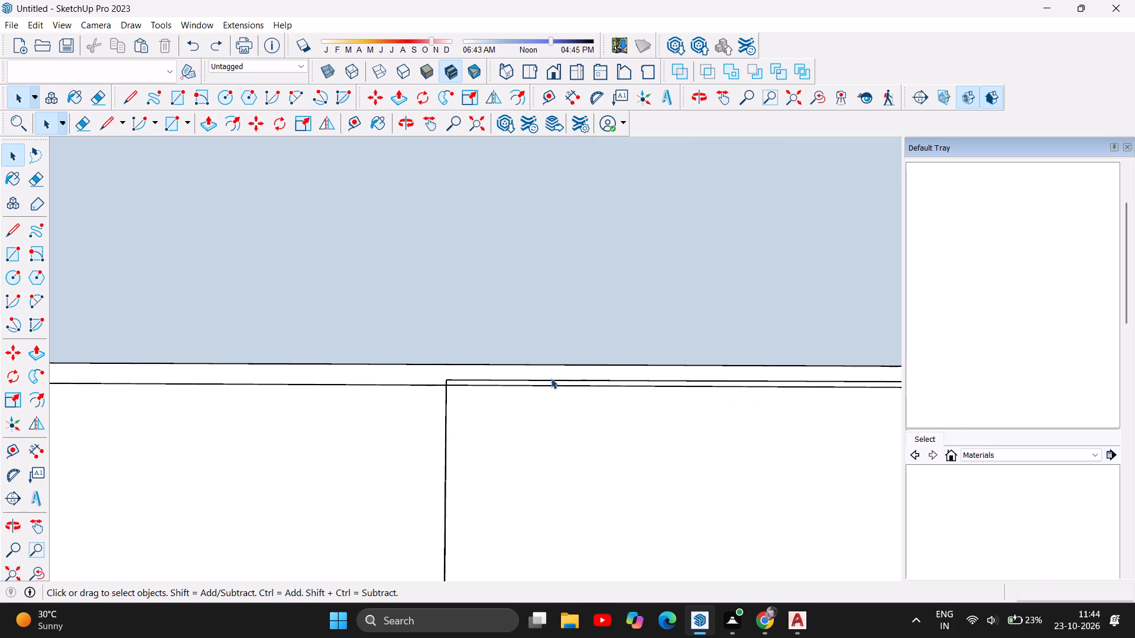
click(554, 379)
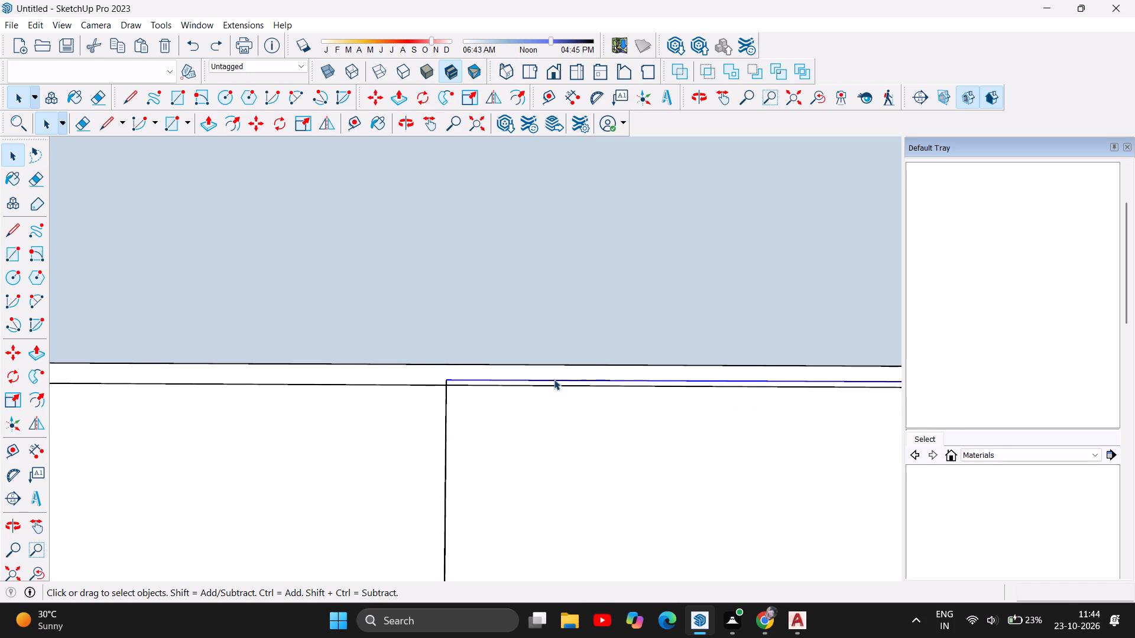
key(Delete)
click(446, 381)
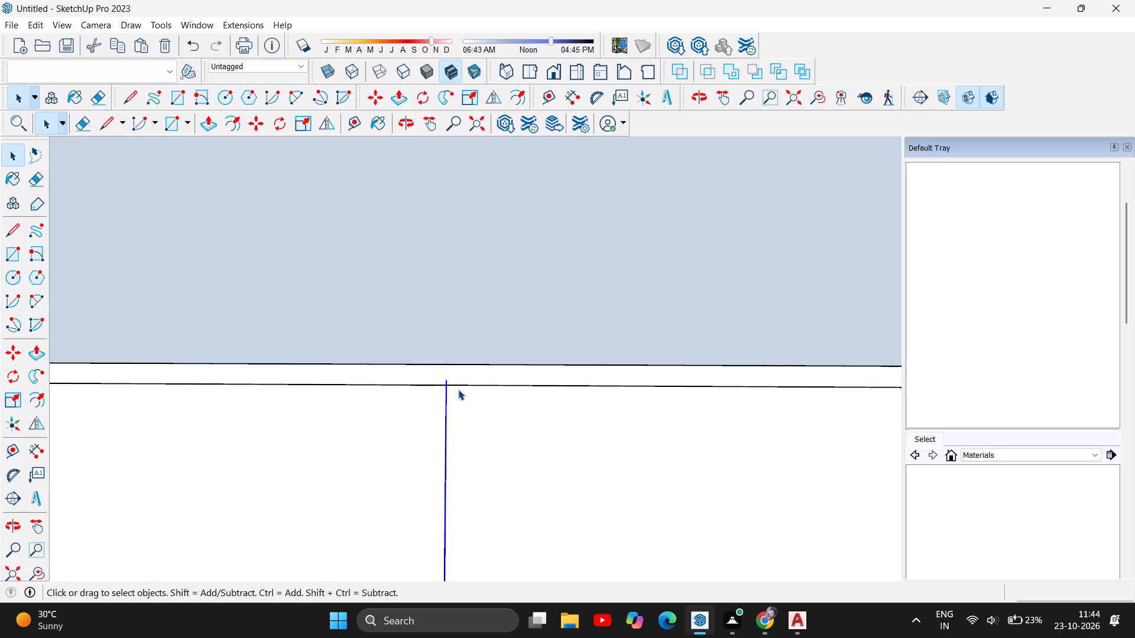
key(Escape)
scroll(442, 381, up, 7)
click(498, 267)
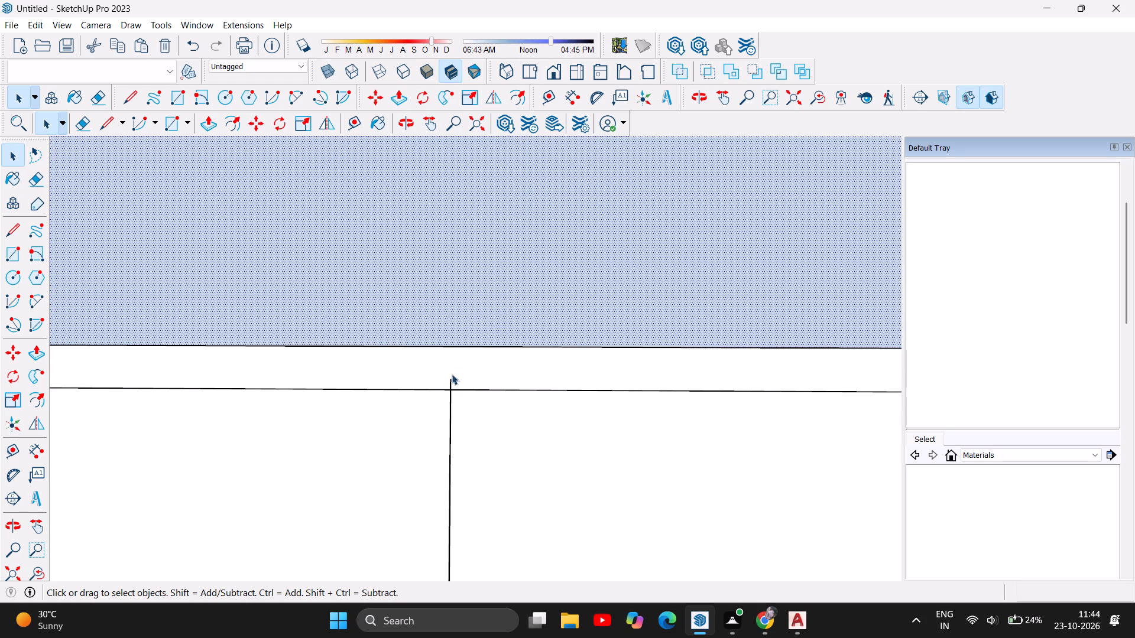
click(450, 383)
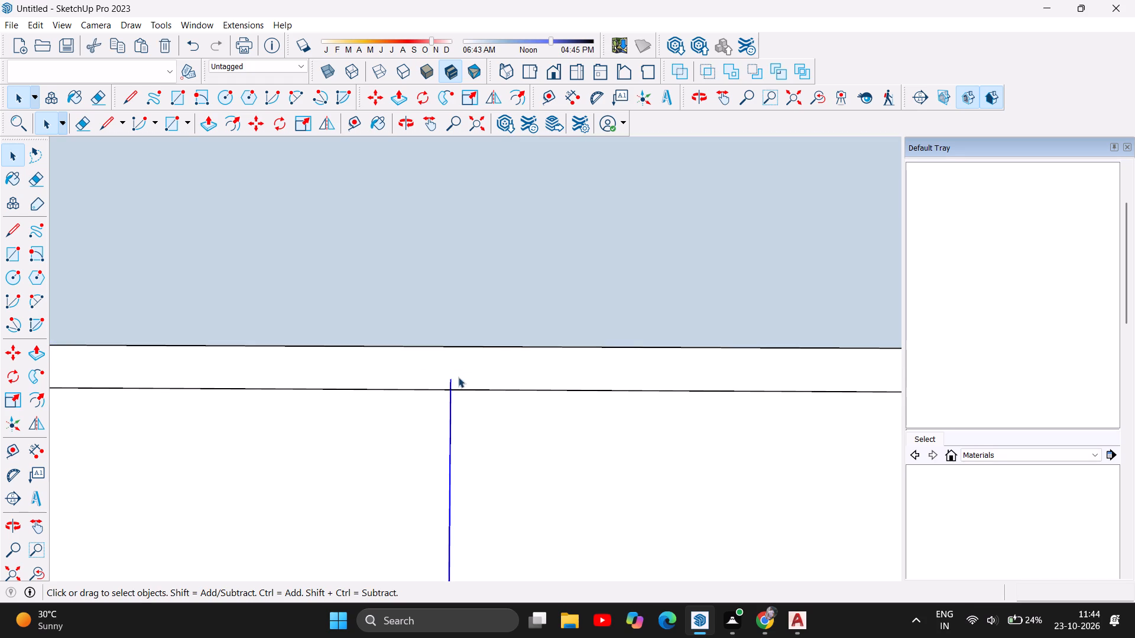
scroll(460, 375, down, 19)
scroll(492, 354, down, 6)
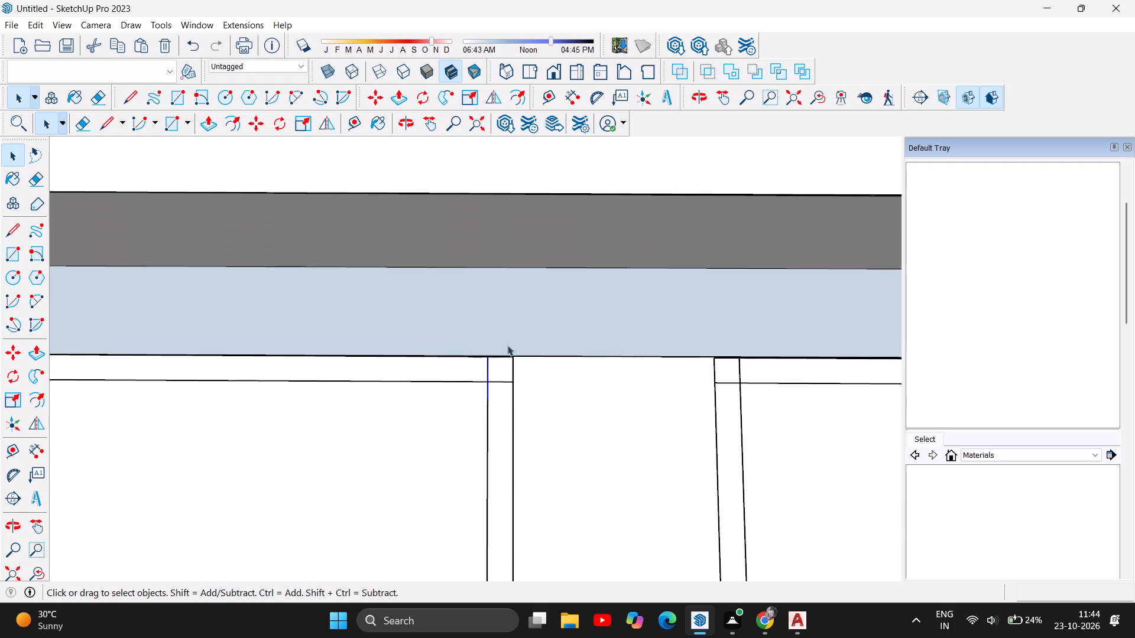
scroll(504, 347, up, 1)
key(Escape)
Delete the thin short lines across both stair-bay walls, just on the end-wall side of the cross-wall junctions near the staircase.
scroll(535, 331, down, 18)
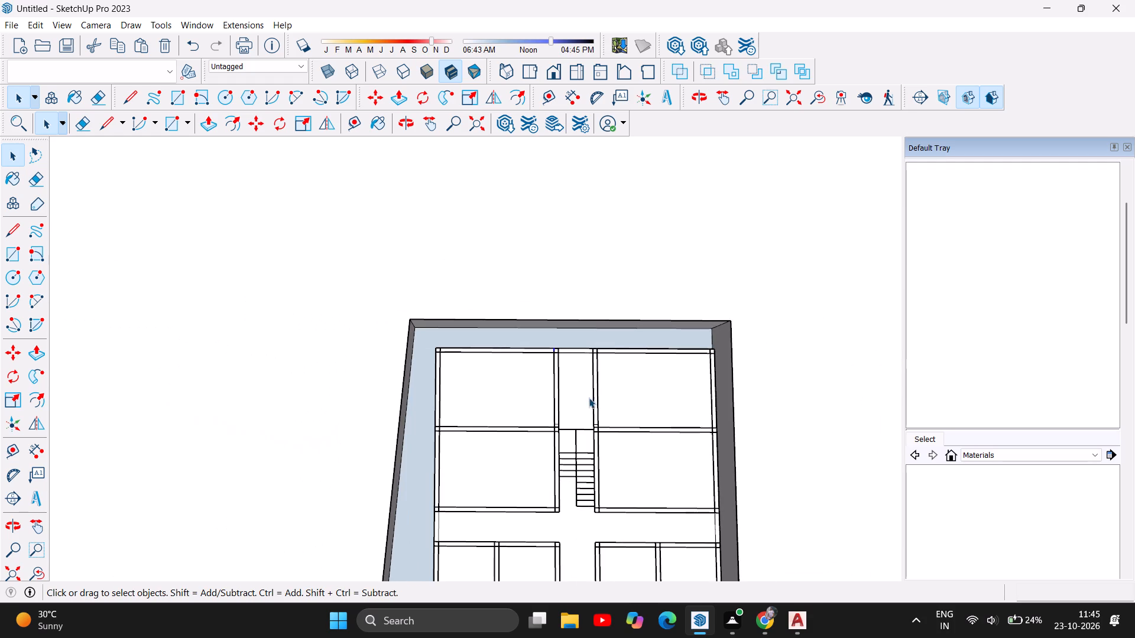
scroll(521, 480, up, 11)
scroll(550, 419, up, 5)
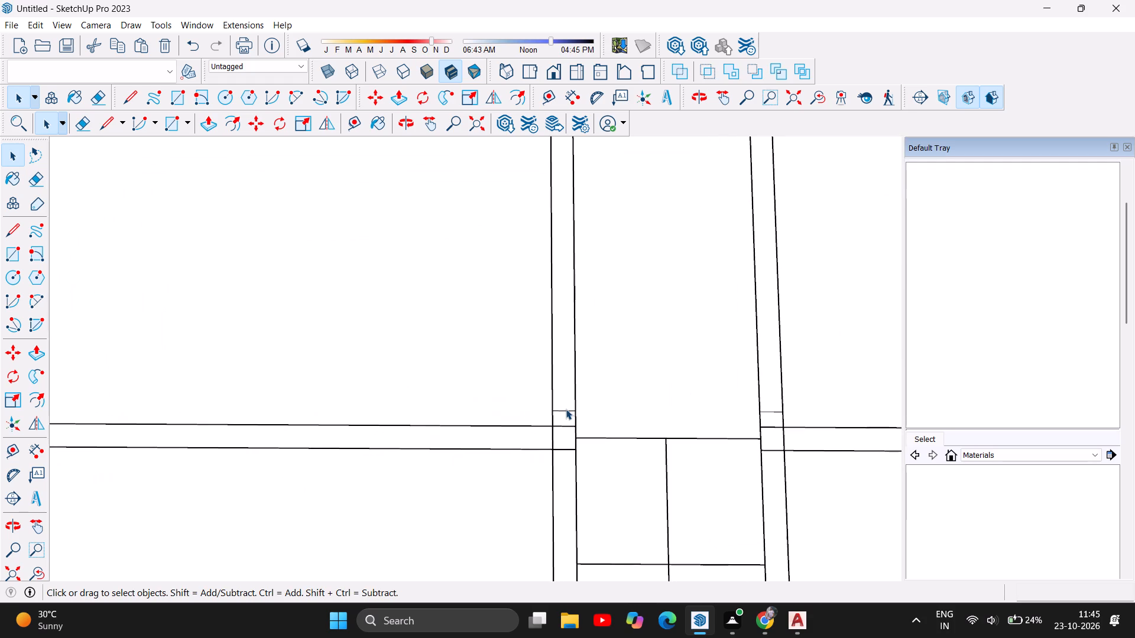
click(566, 409)
click(566, 409)
click(566, 409)
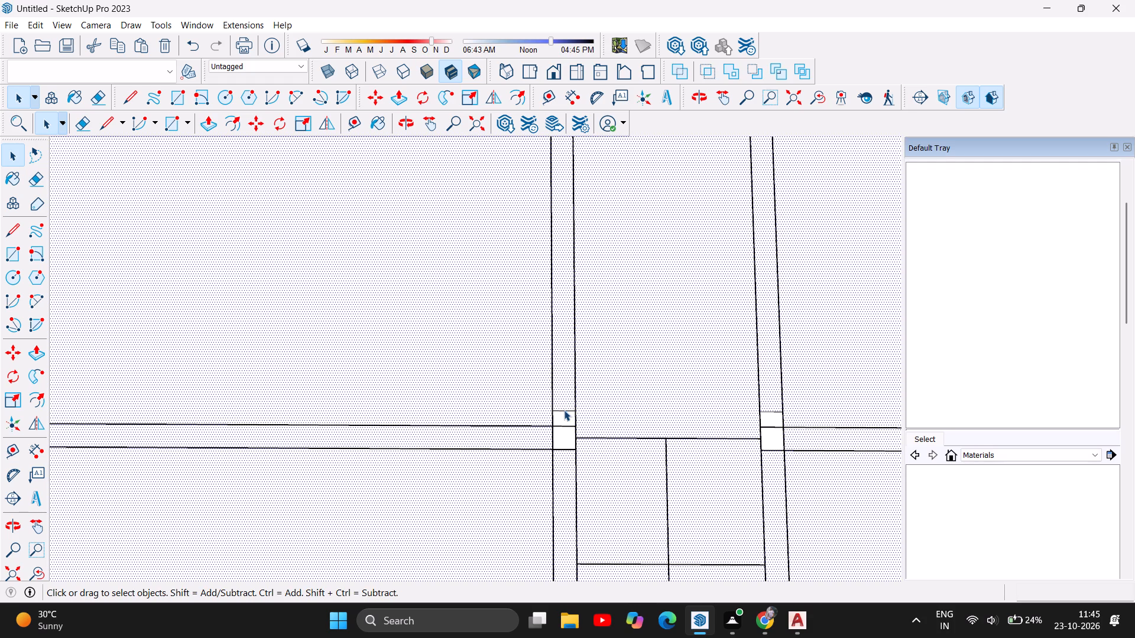
click(564, 410)
key(Delete)
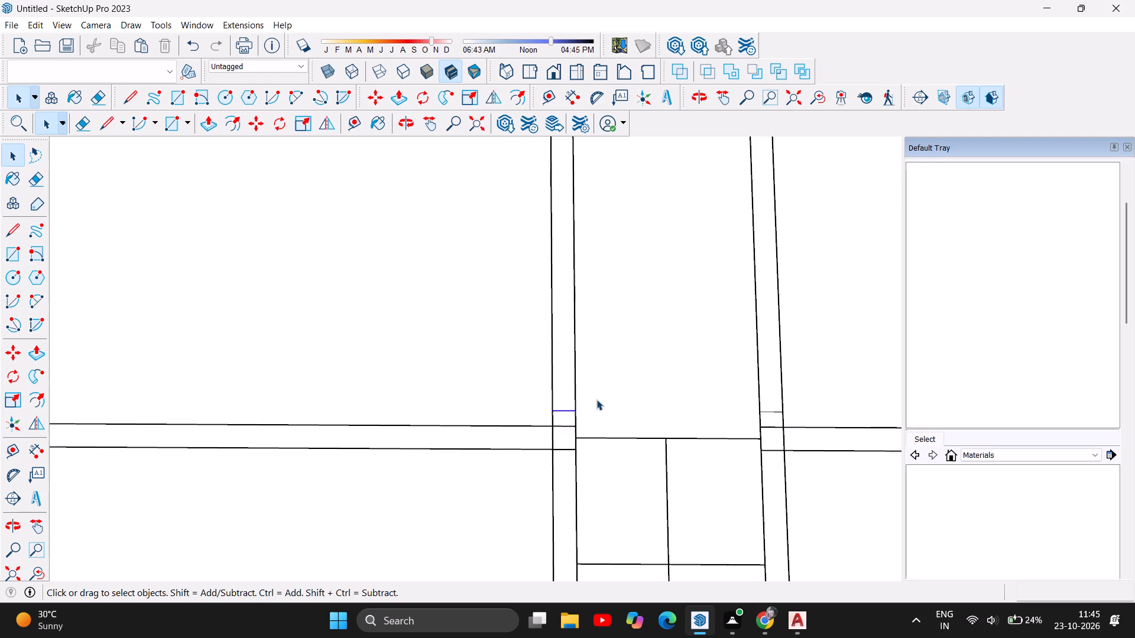
click(768, 410)
key(Delete)
Examine the cleaned wall outlines and the raised walls beneath them from all around the building and from above.
scroll(535, 331, down, 17)
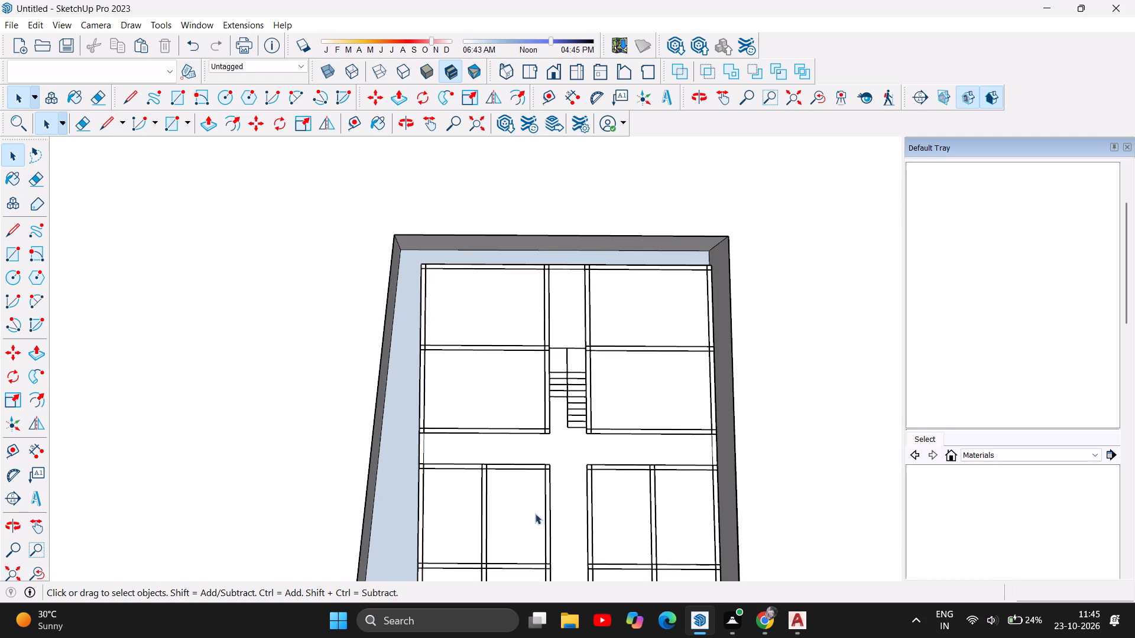
scroll(539, 479, up, 3)
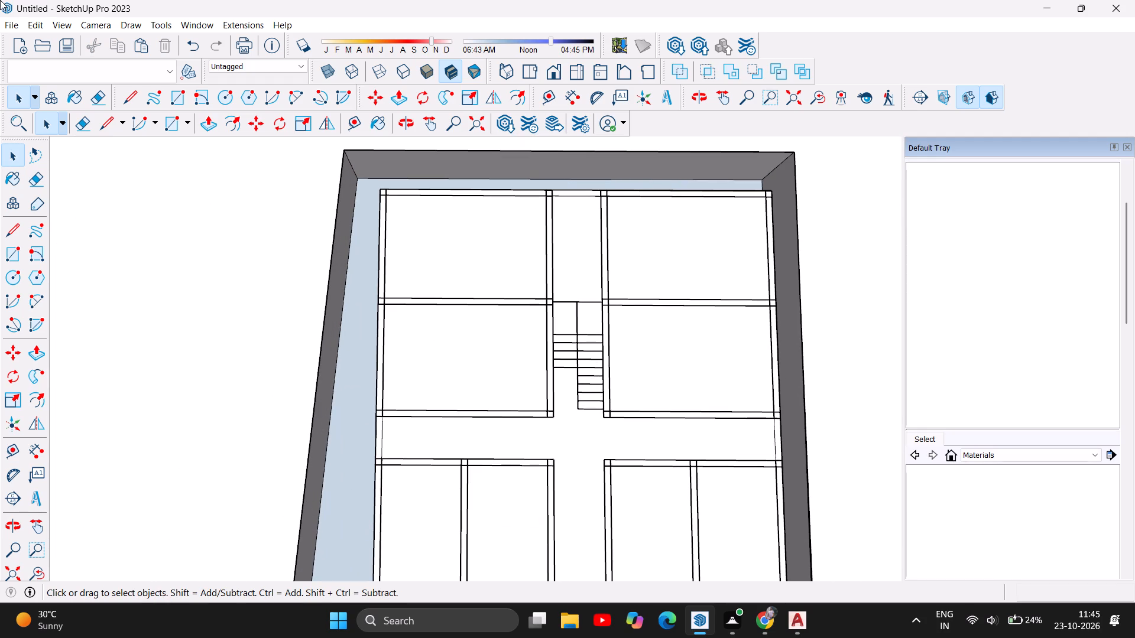
scroll(316, 0, down, 1)
scroll(382, 249, up, 12)
scroll(385, 262, down, 20)
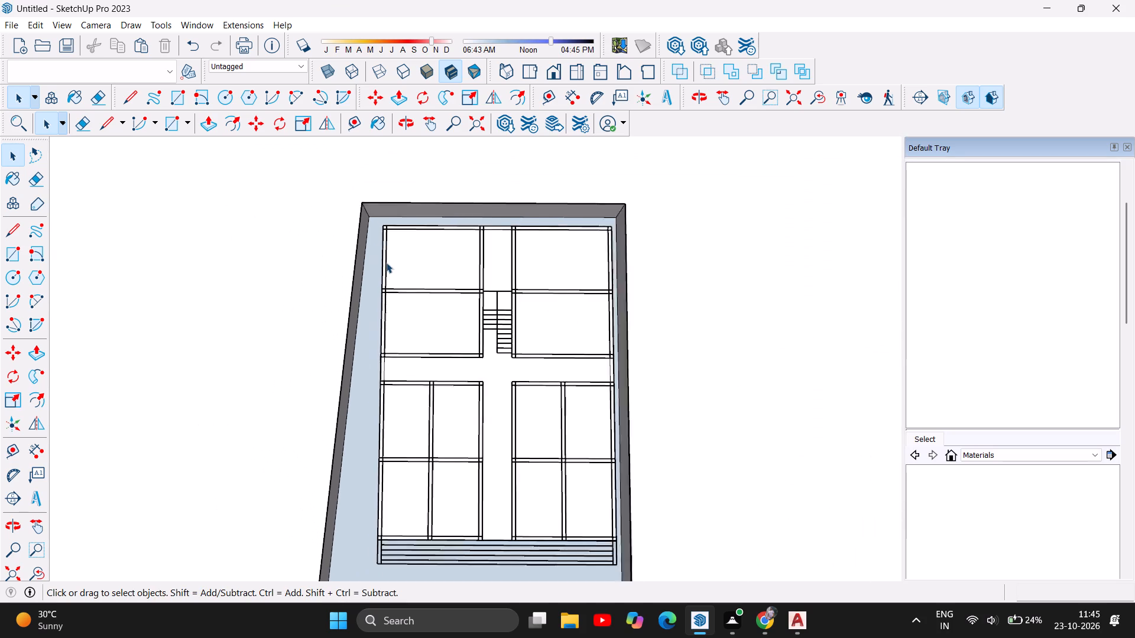
scroll(503, 517, up, 5)
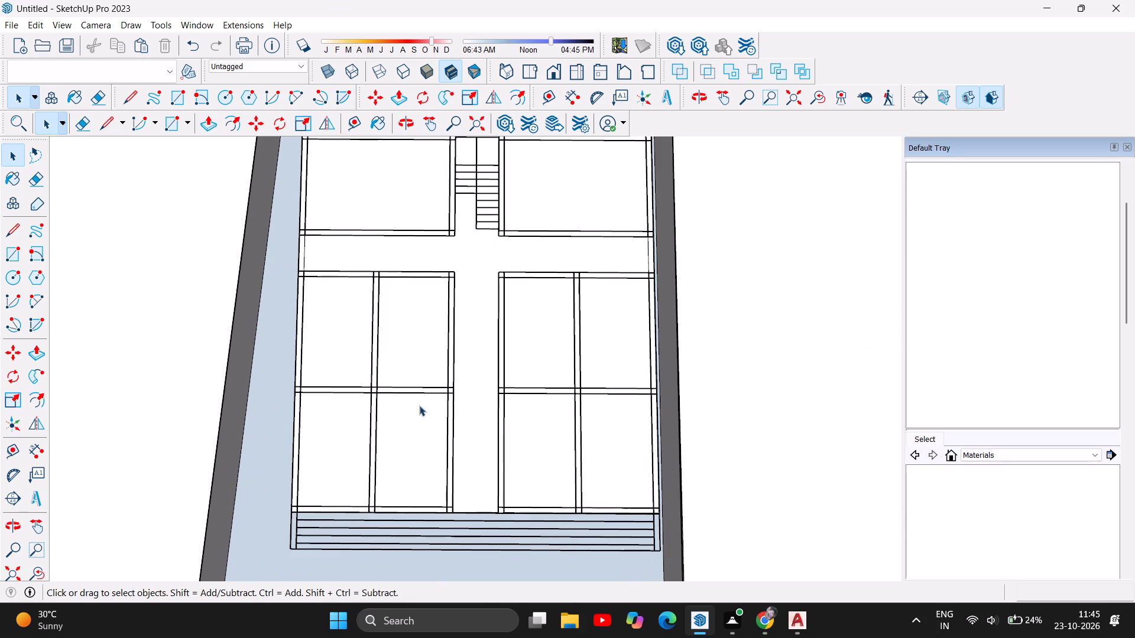
click(414, 126)
drag(566, 486, 547, 353)
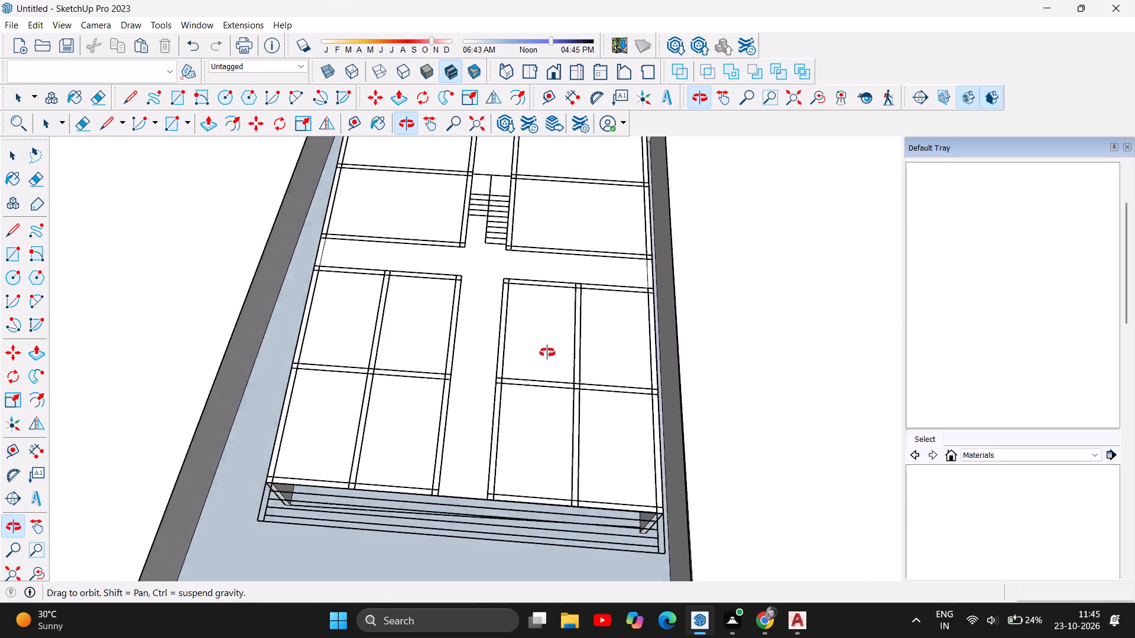
drag(547, 353, 646, 227)
drag(633, 448, 546, 346)
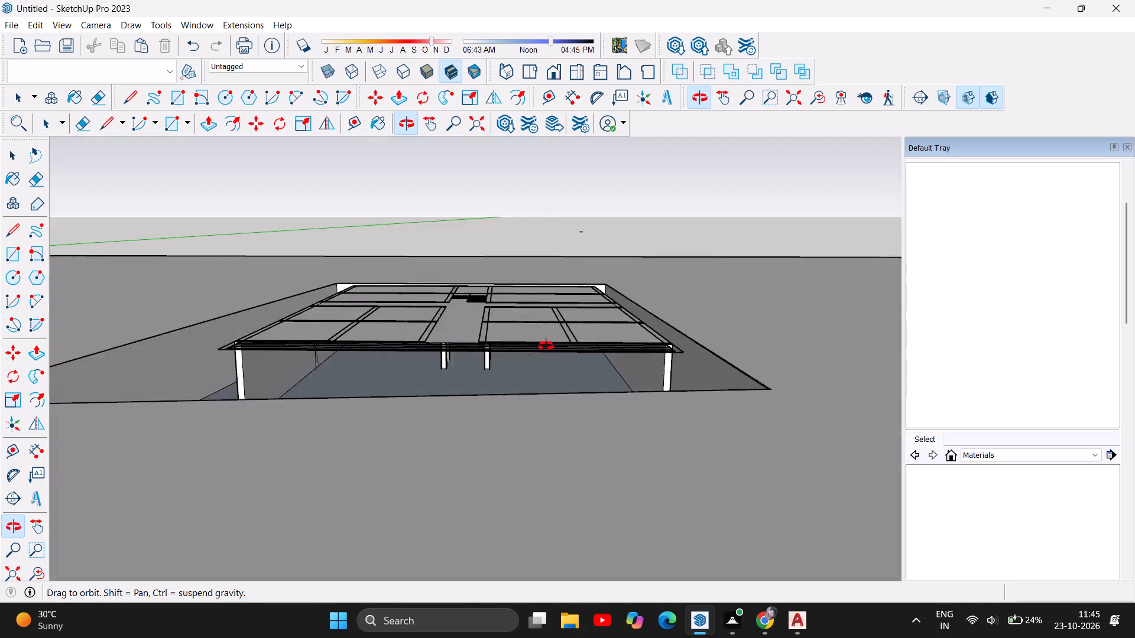
drag(546, 346, 588, 466)
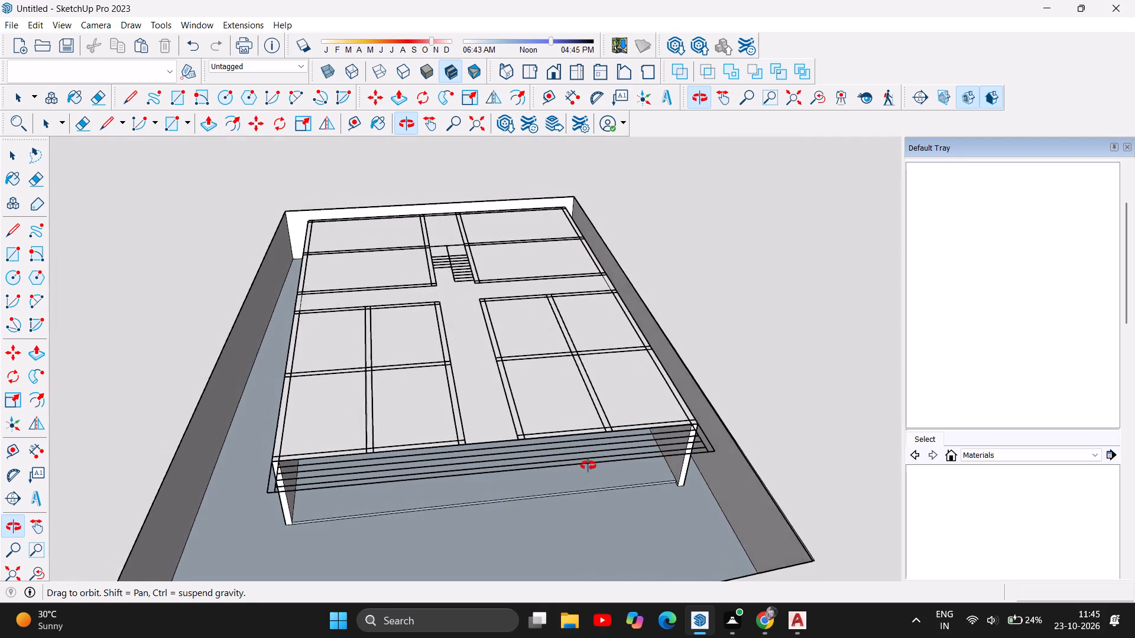
drag(588, 466, 764, 433)
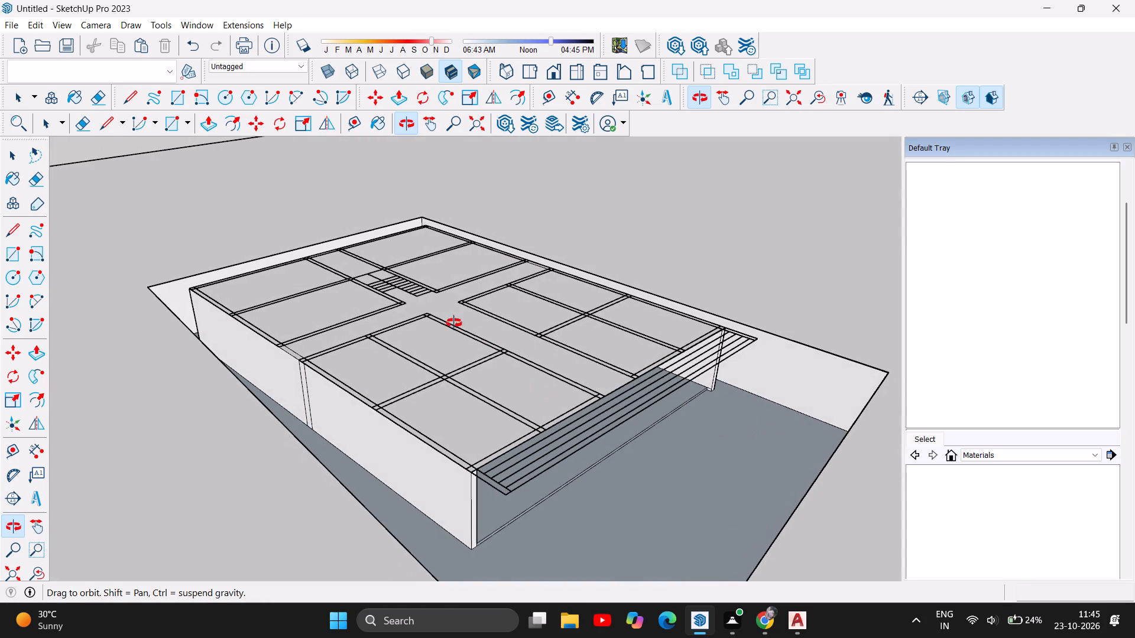
drag(380, 282, 591, 258)
drag(229, 289, 427, 276)
drag(194, 377, 300, 369)
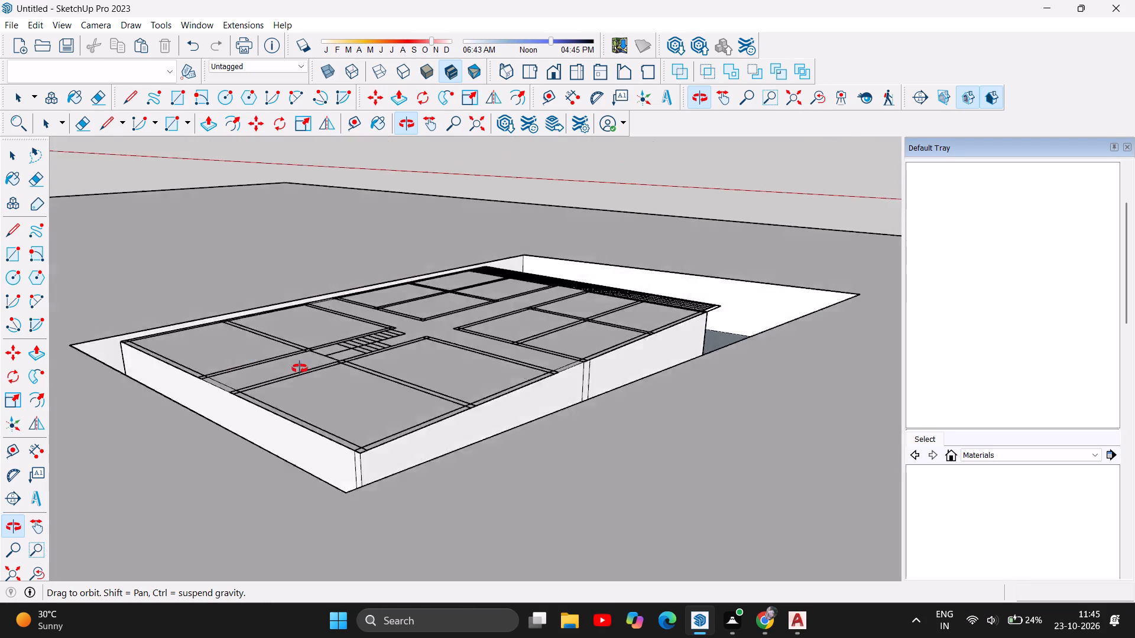
drag(300, 369, 459, 367)
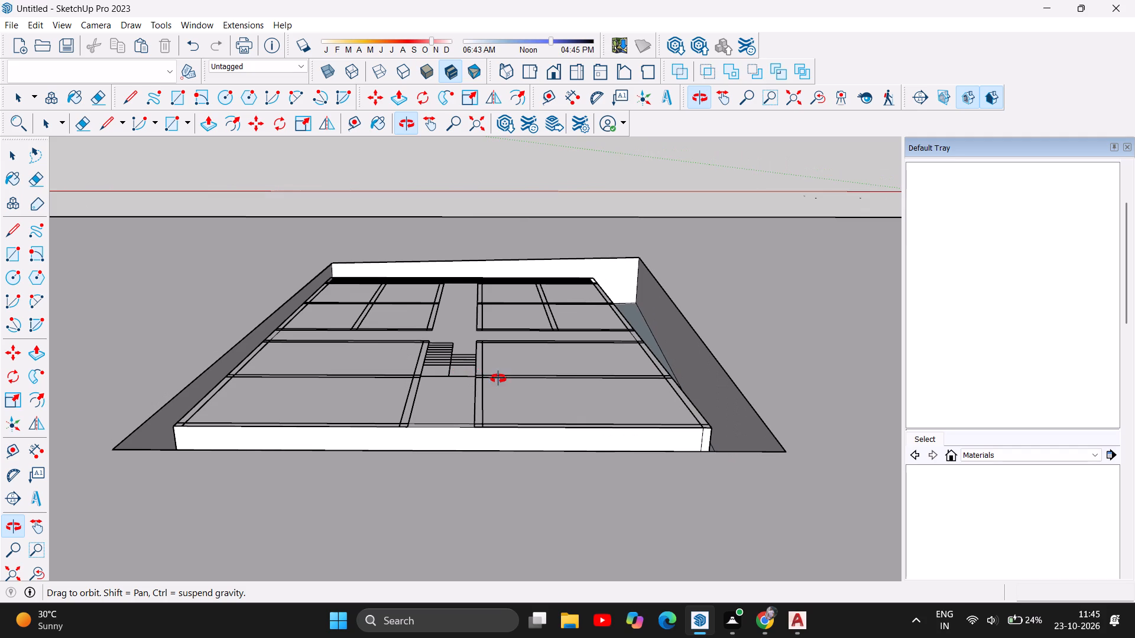
drag(498, 379, 222, 399)
drag(491, 330, 235, 388)
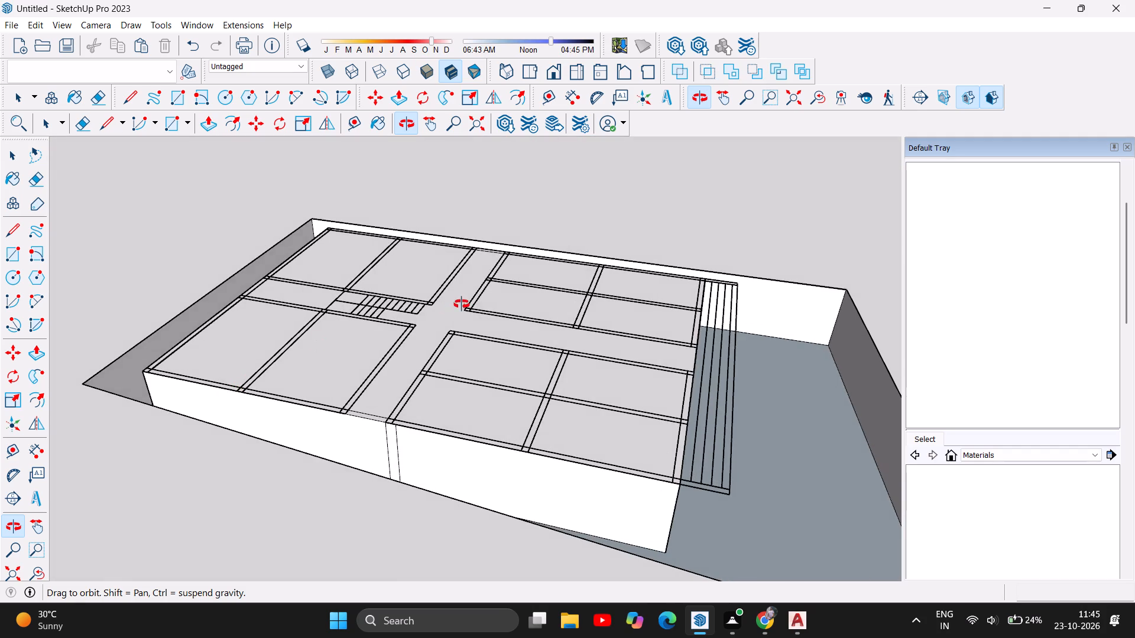
drag(462, 304, 228, 392)
drag(476, 267, 328, 472)
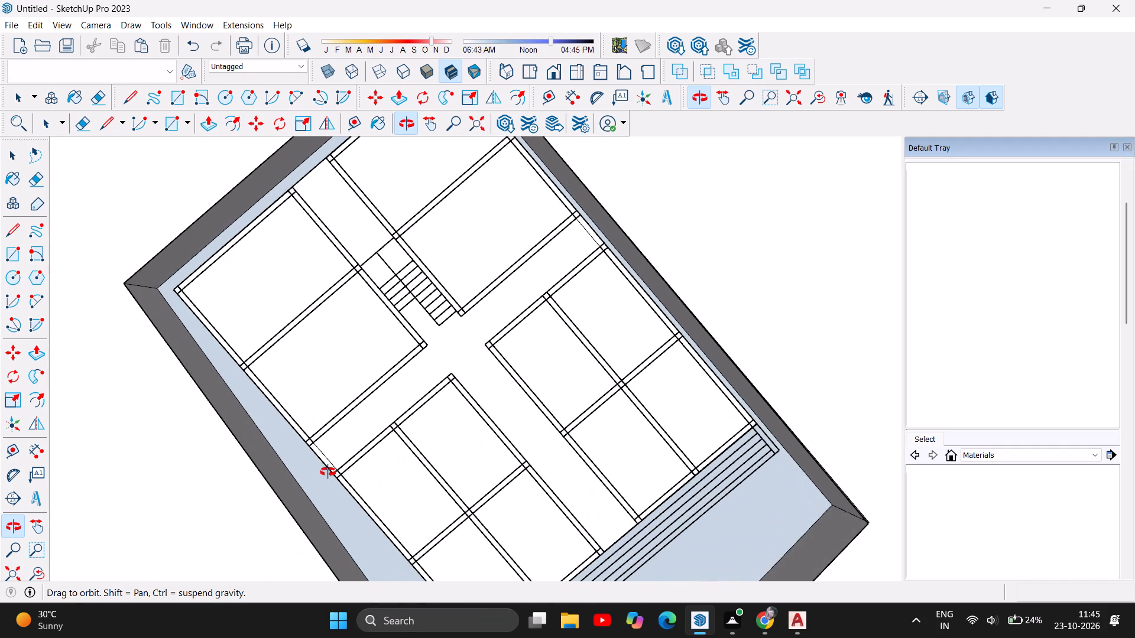
drag(328, 472, 326, 472)
drag(644, 505, 593, 524)
drag(401, 506, 354, 482)
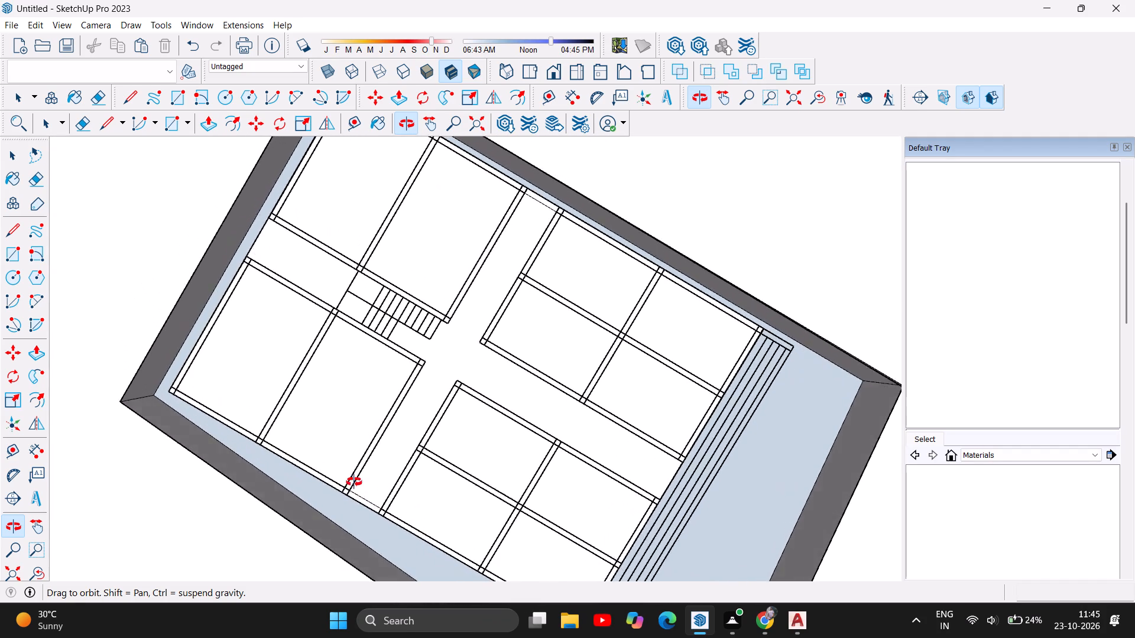
drag(354, 482, 611, 548)
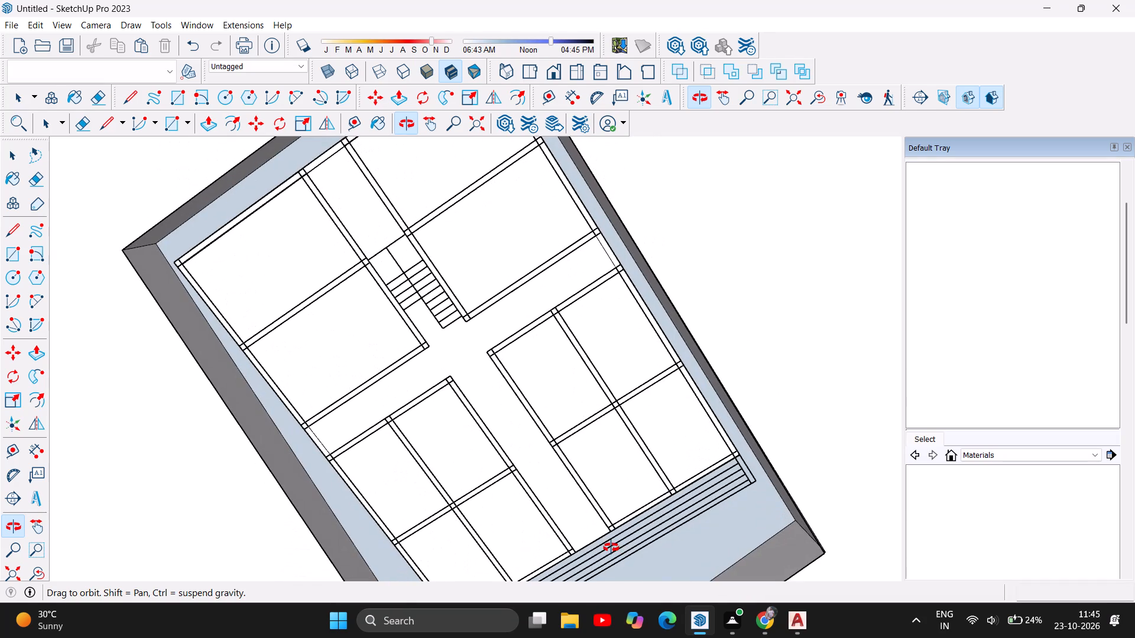
drag(220, 430, 322, 321)
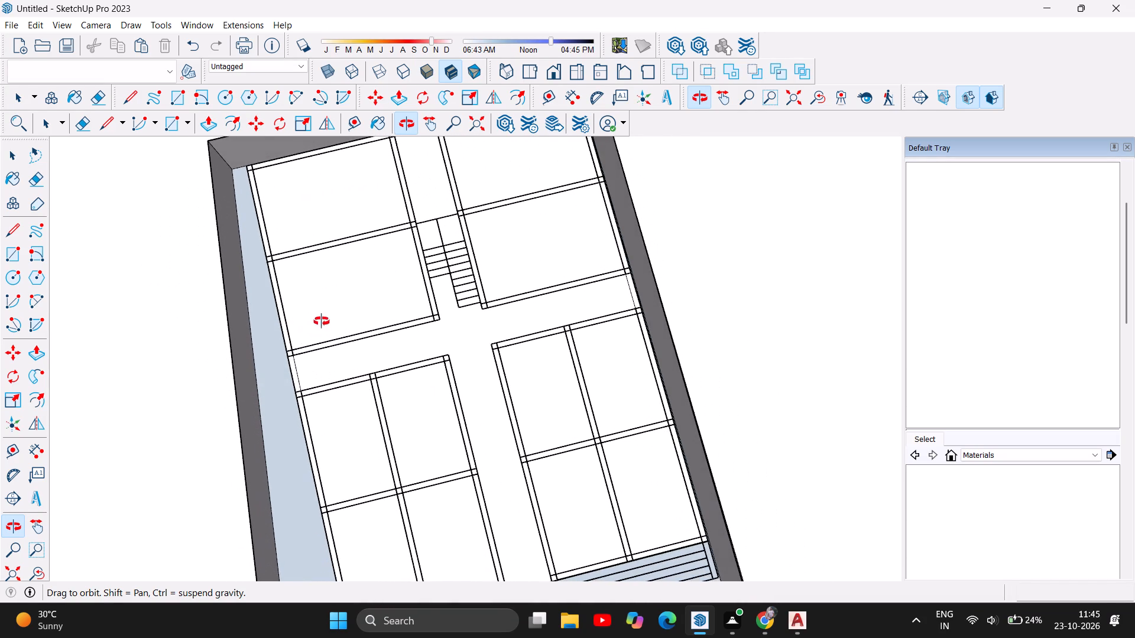
drag(539, 438, 456, 469)
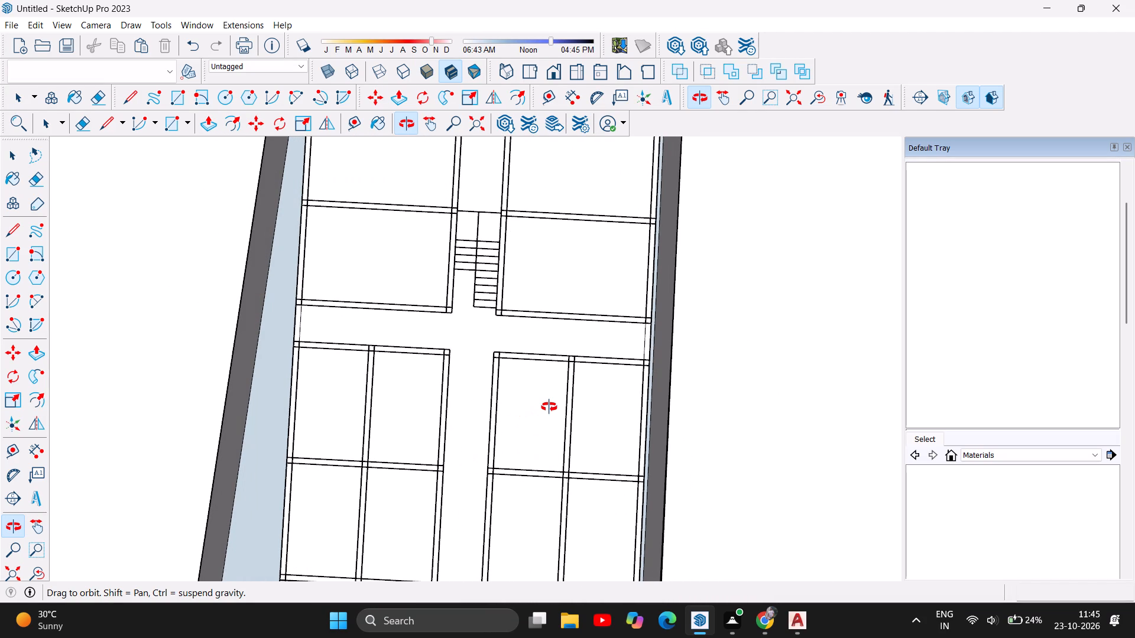
Draw a rectangle about 32' 3" by 9" over the wider-gap side wall, from the cross-corridor to the front wall by the steps.
scroll(550, 407, down, 2)
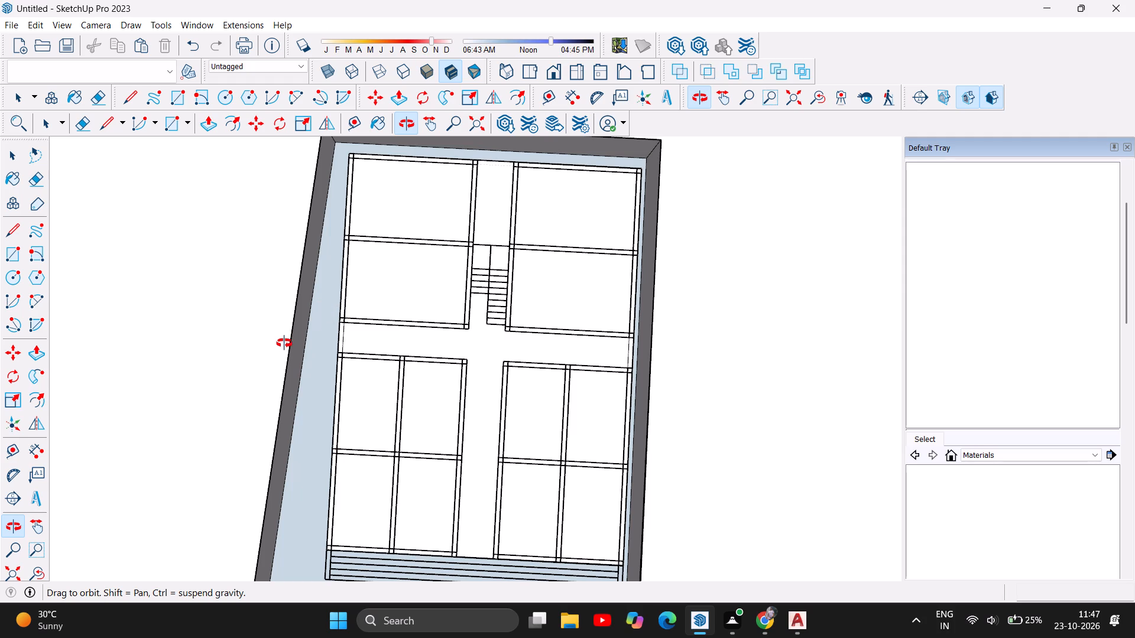
scroll(459, 288, down, 4)
scroll(462, 409, up, 4)
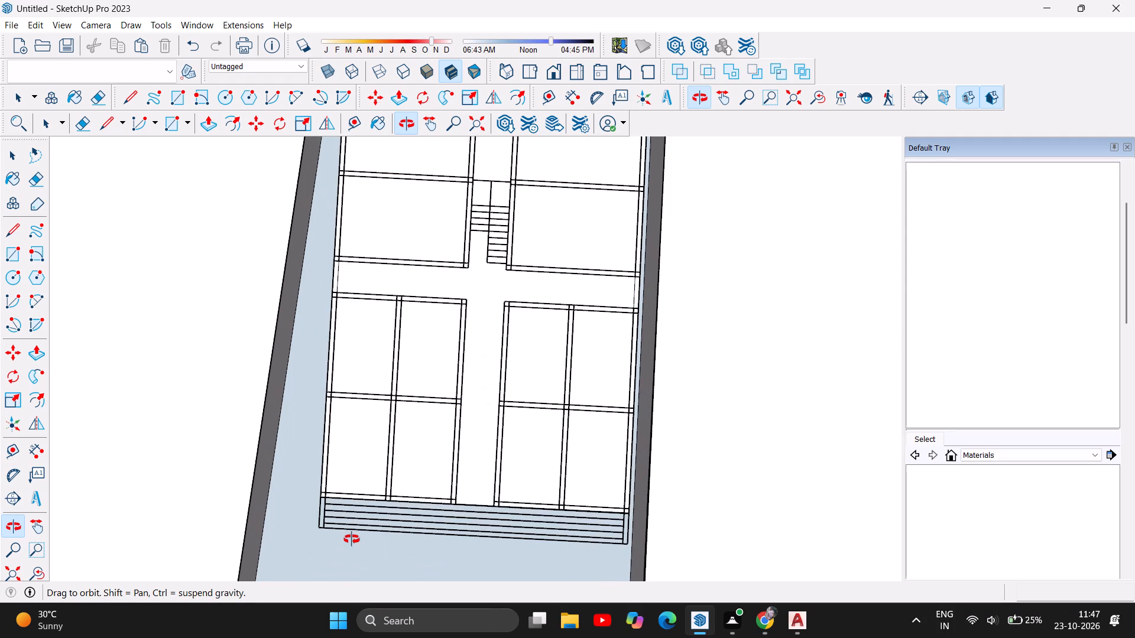
drag(352, 539, 496, 285)
drag(546, 359, 429, 419)
scroll(327, 196, up, 3)
scroll(391, 233, down, 4)
scroll(383, 242, up, 1)
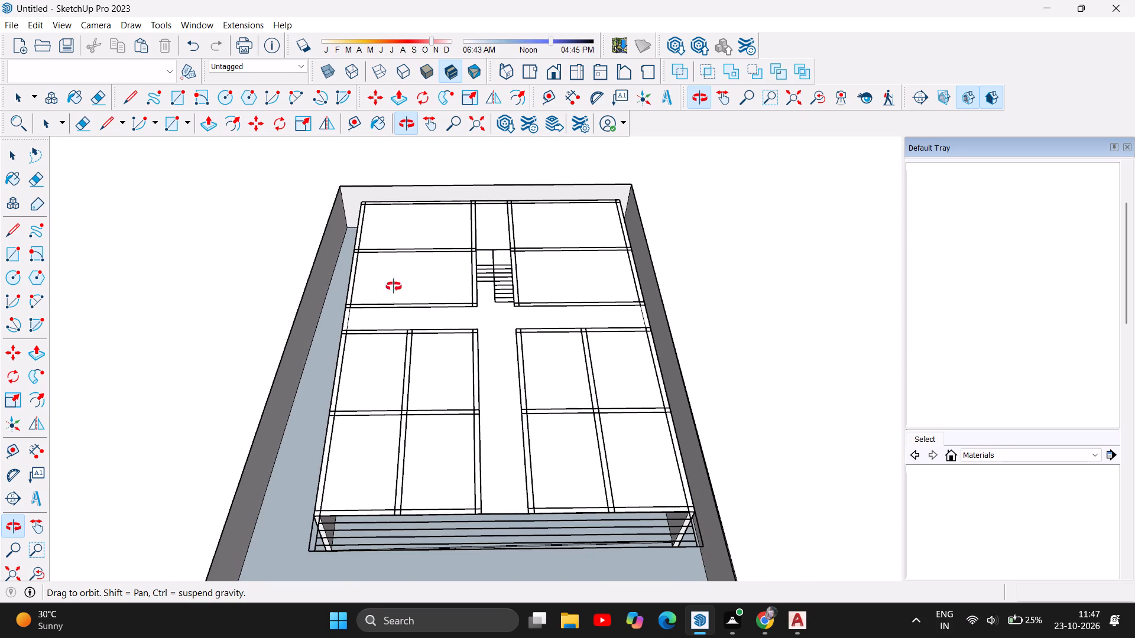
click(179, 103)
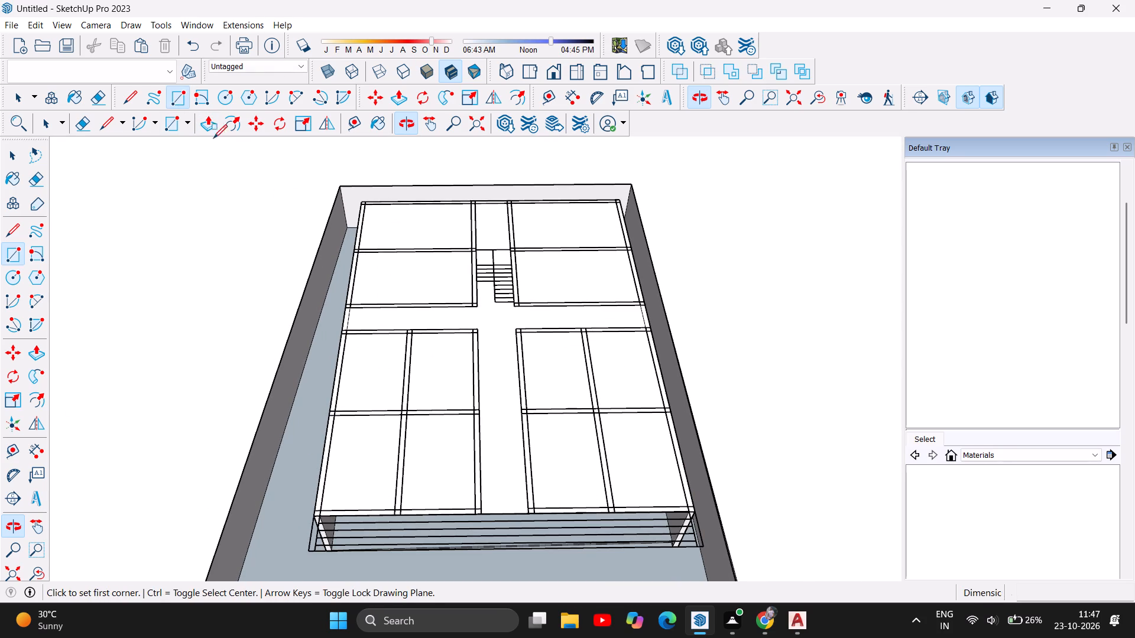
scroll(342, 334, up, 9)
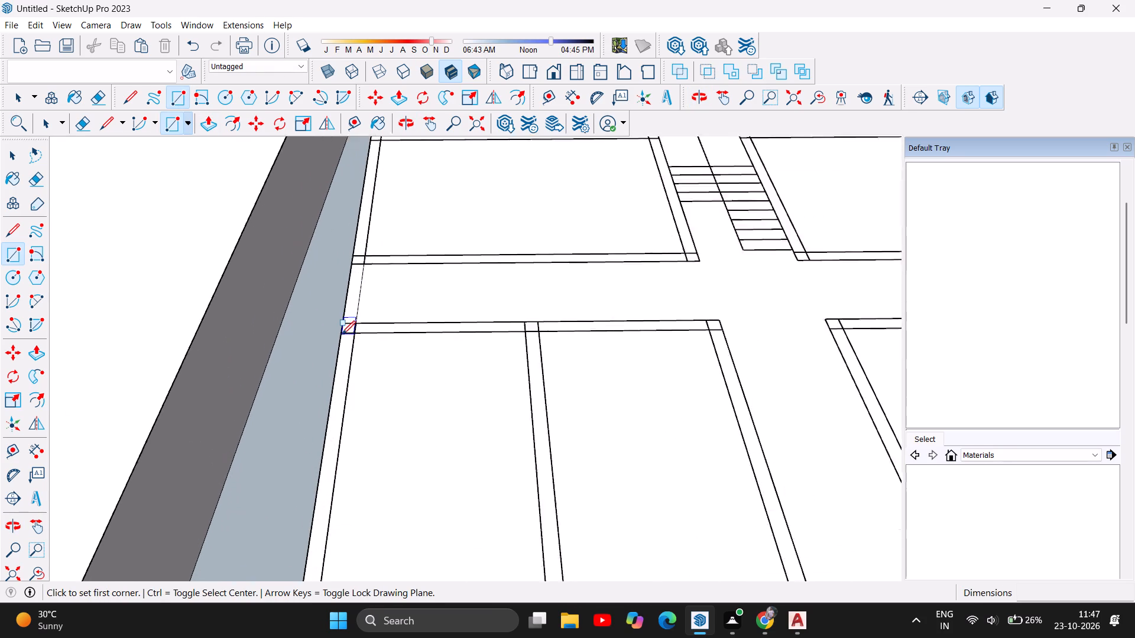
scroll(342, 334, up, 16)
scroll(356, 308, down, 3)
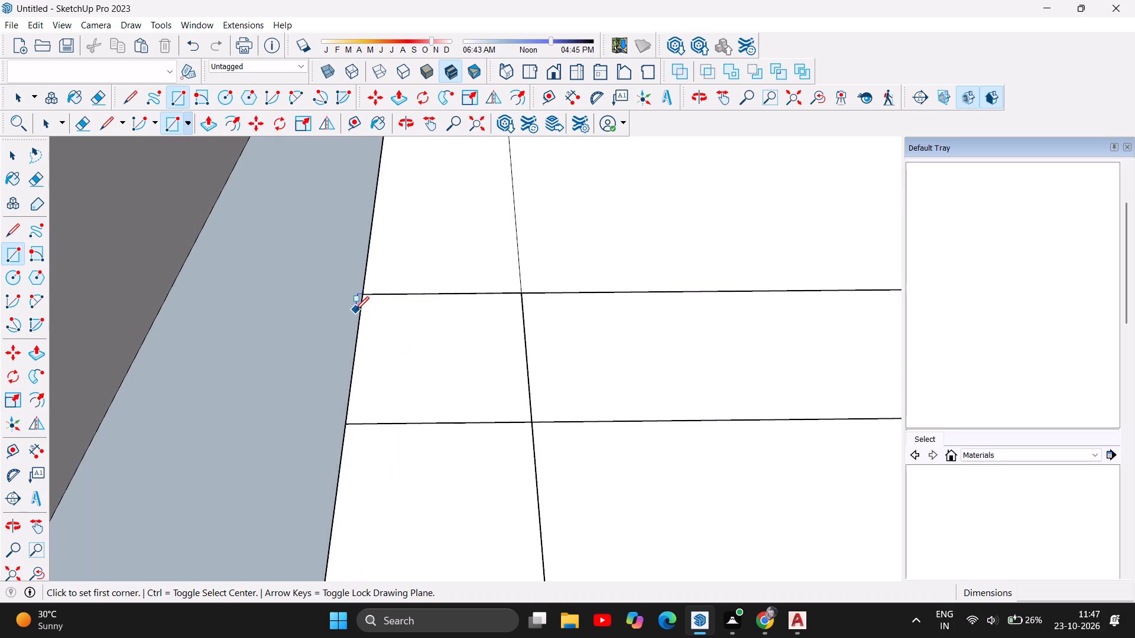
click(364, 294)
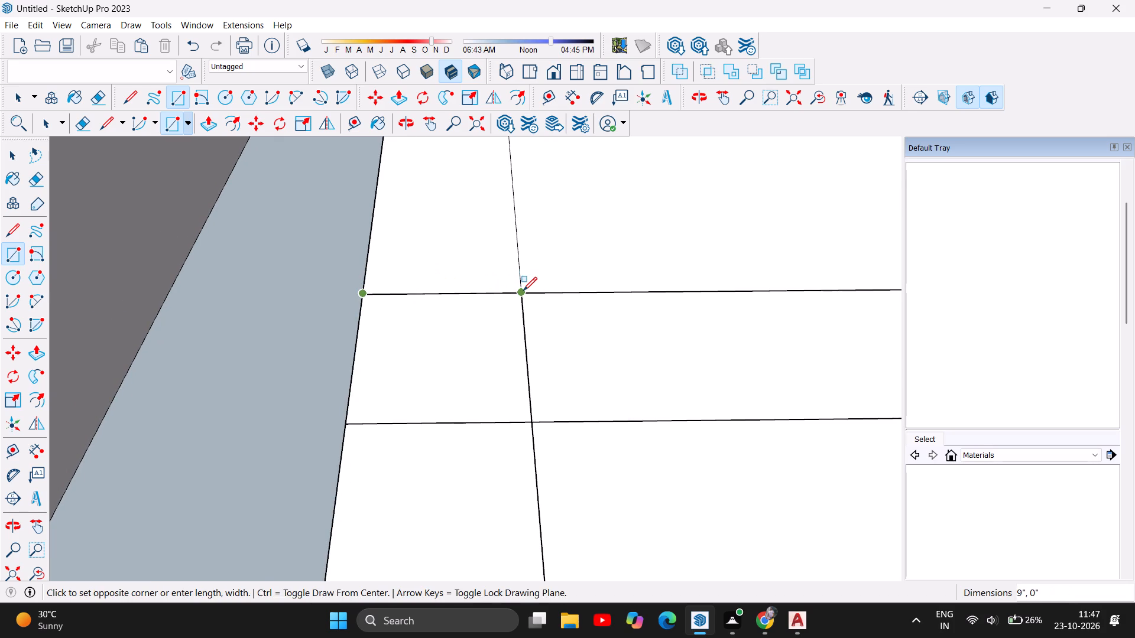
click(523, 291)
scroll(516, 325, down, 10)
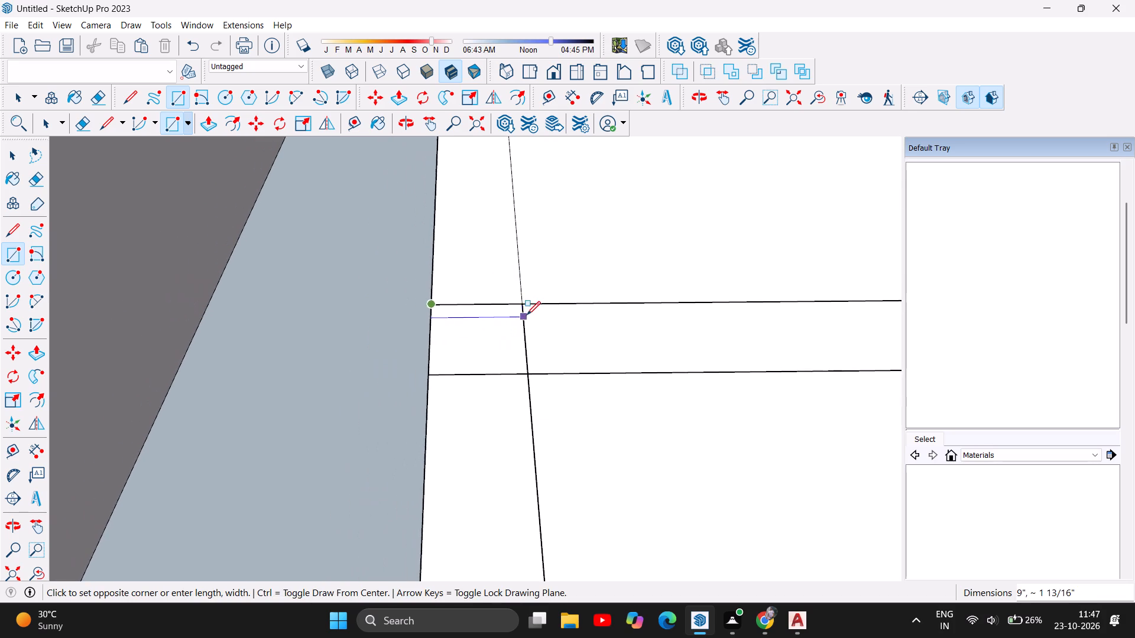
scroll(527, 315, down, 18)
scroll(527, 315, down, 13)
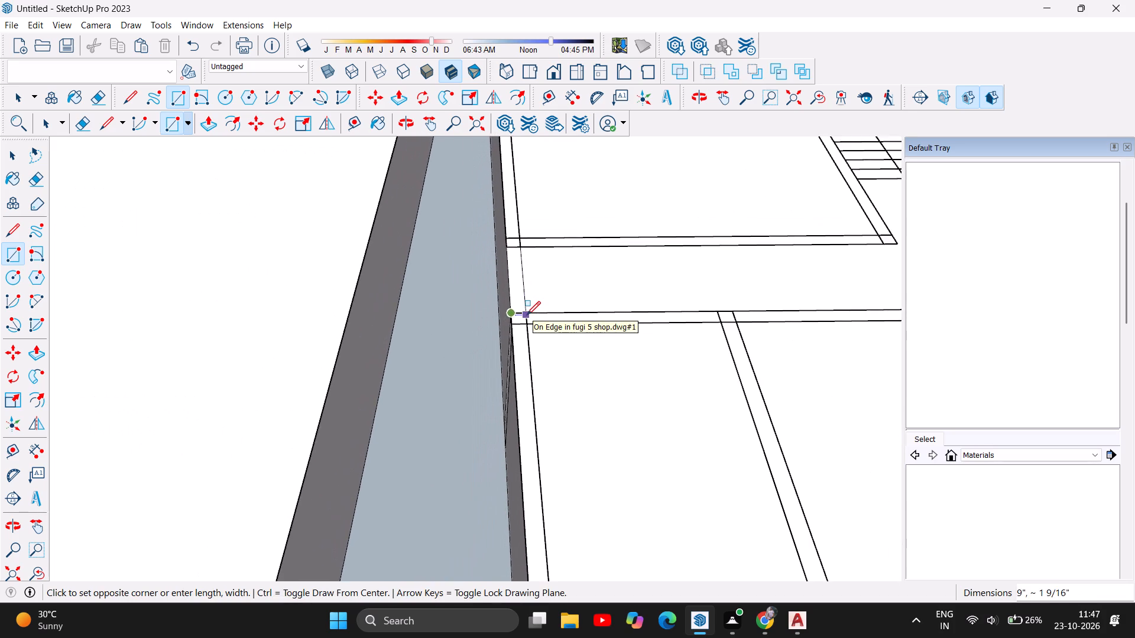
scroll(527, 315, down, 6)
scroll(534, 441, down, 4)
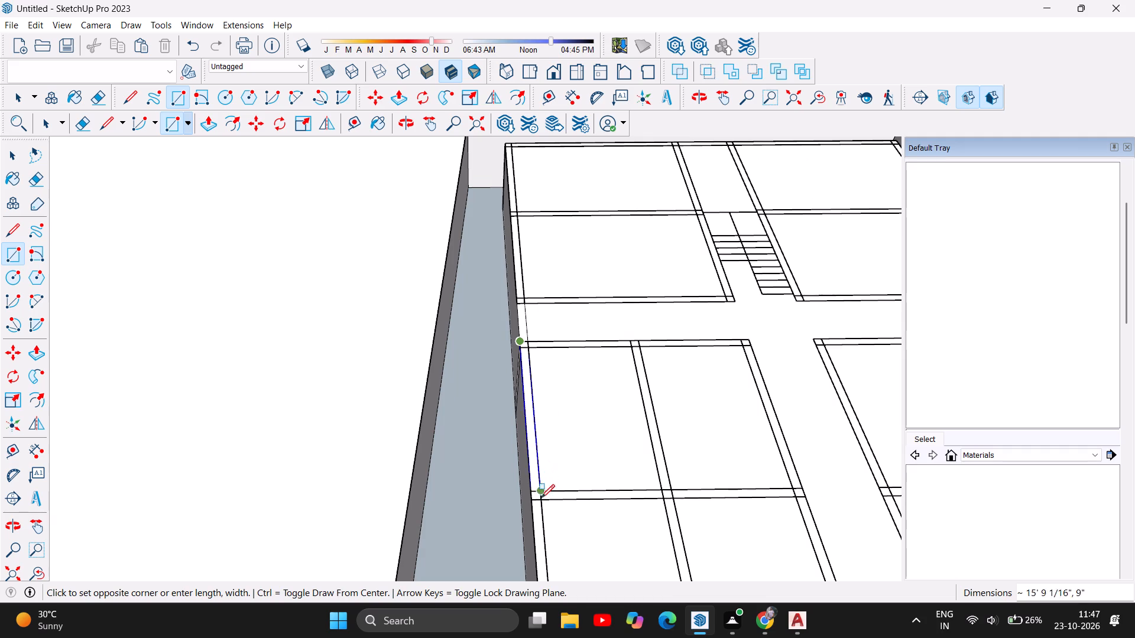
scroll(541, 509, up, 2)
scroll(534, 444, down, 17)
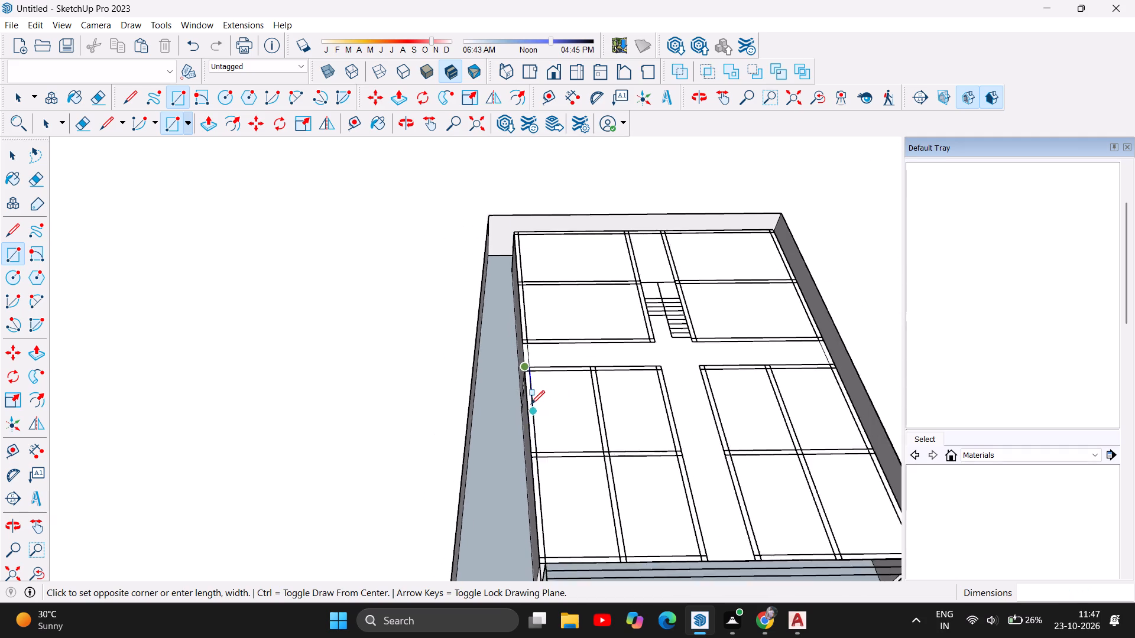
scroll(531, 404, down, 1)
scroll(549, 522, up, 14)
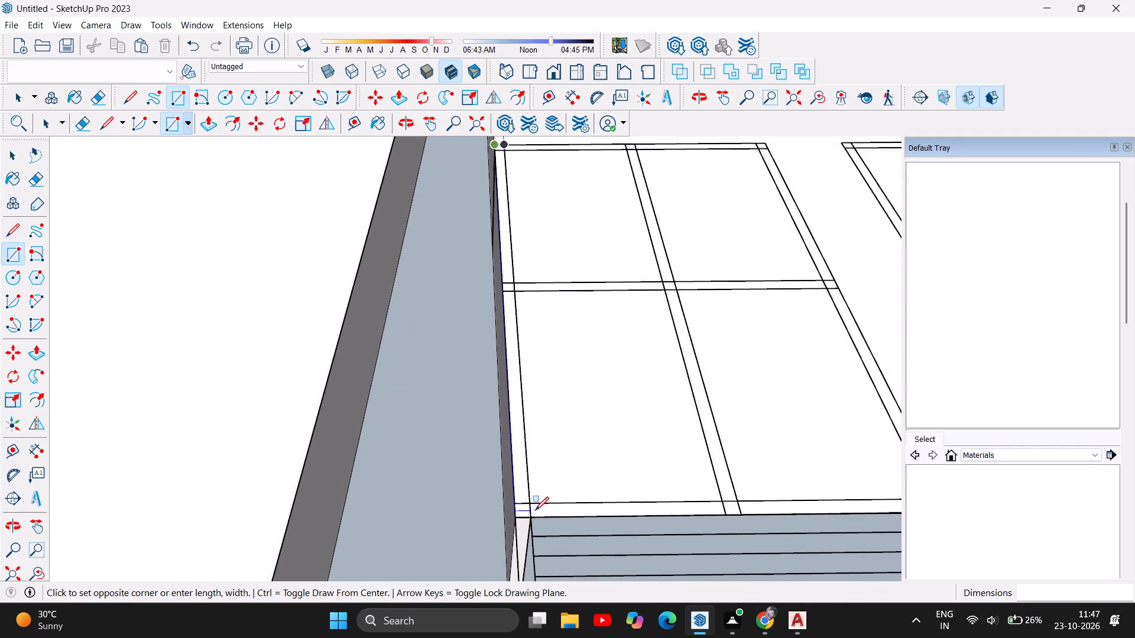
click(531, 513)
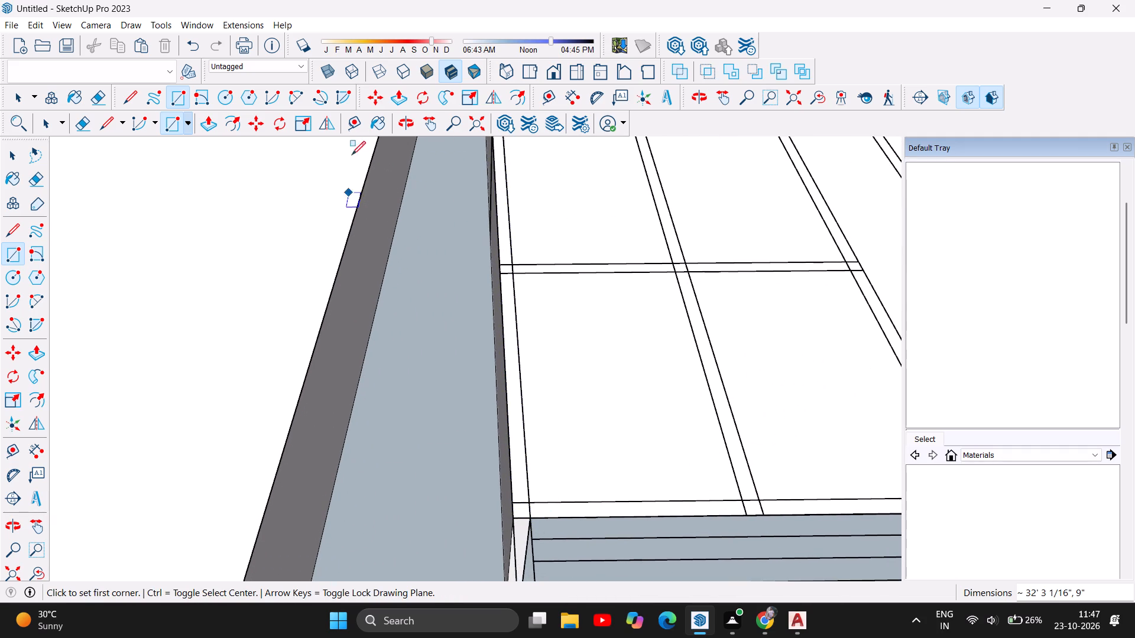
Push/pull the wider-gap side wall's section nearest the front steps up 11', and raise its small front corner piece to the same height.
click(206, 121)
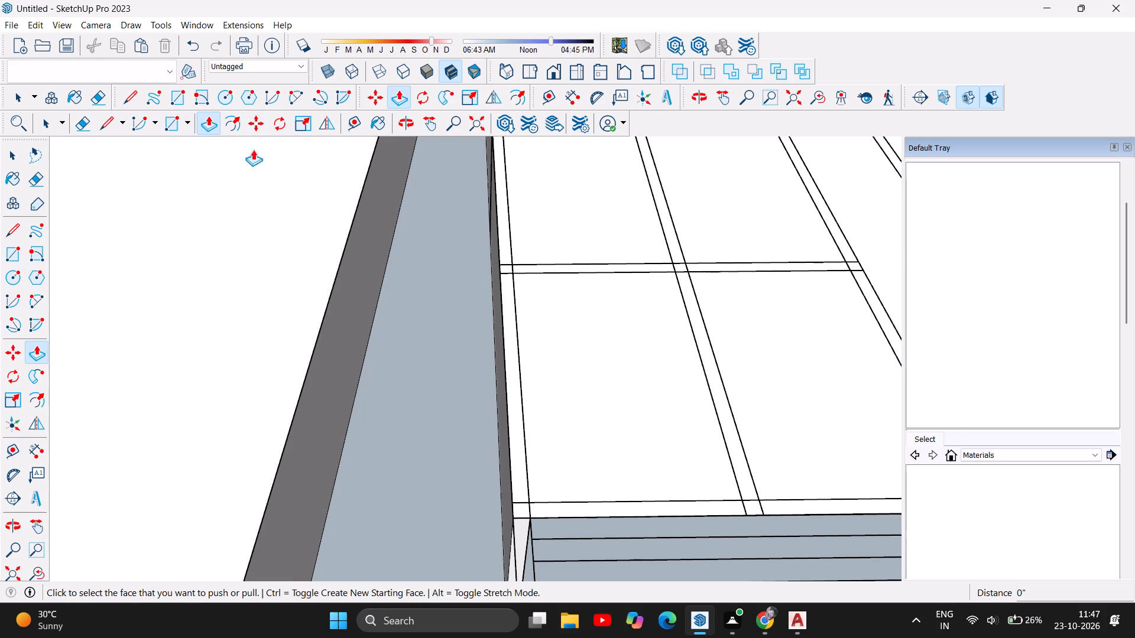
click(513, 317)
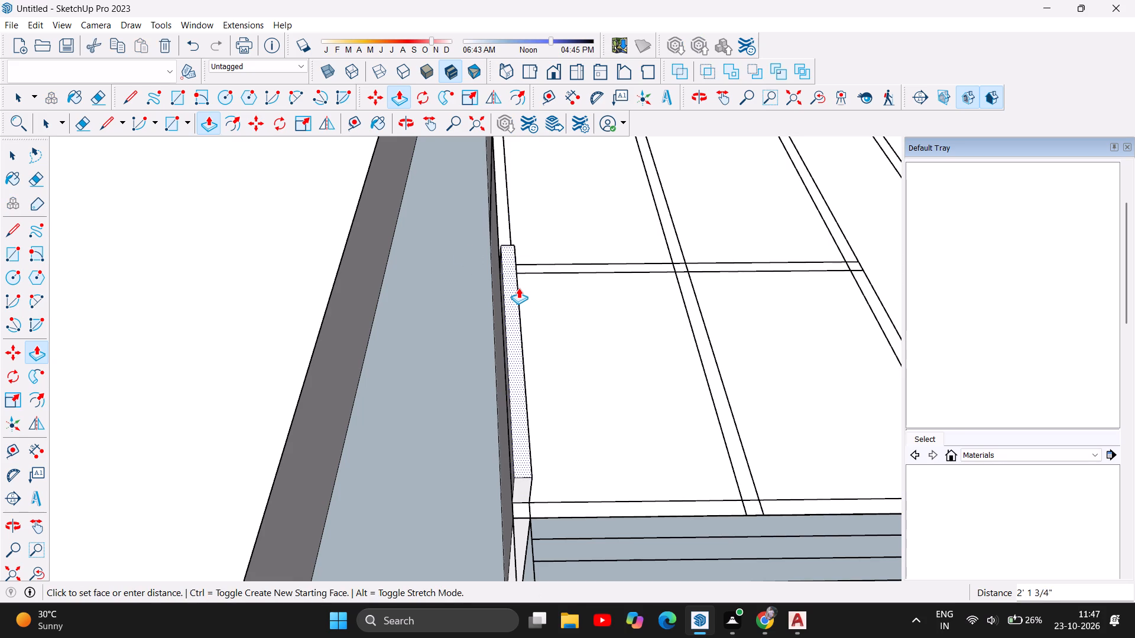
text(11')
key(Return)
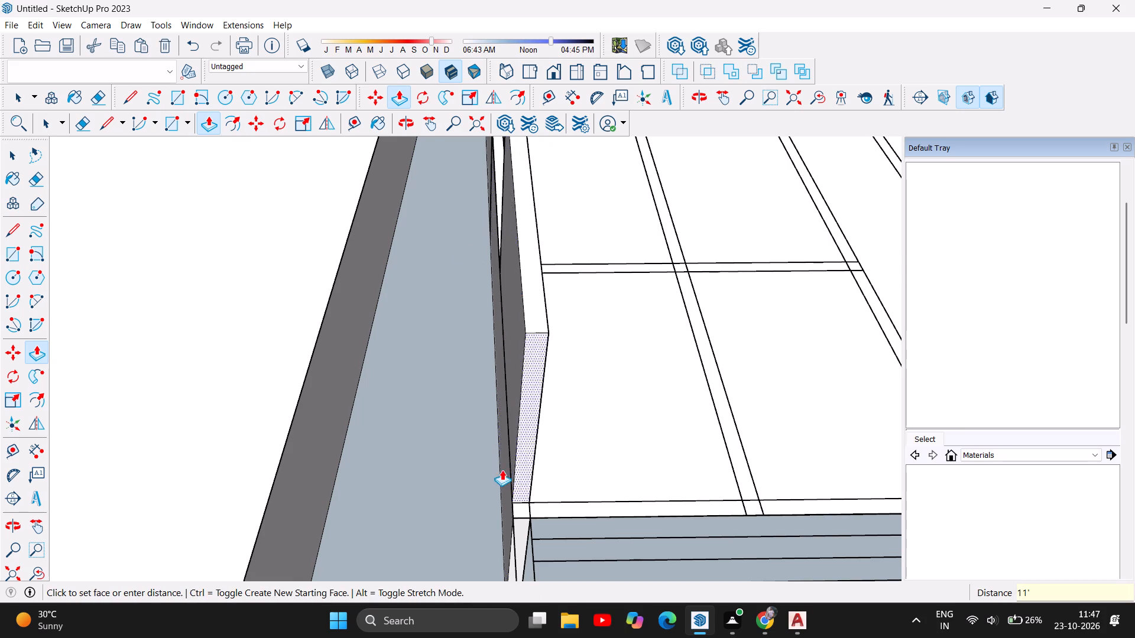
click(523, 505)
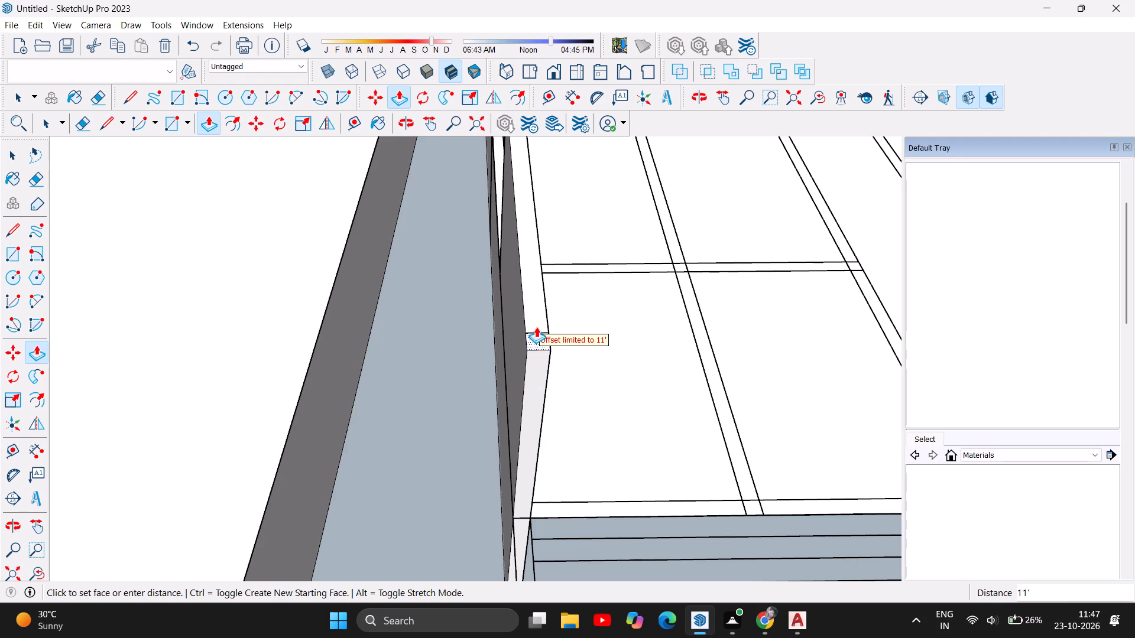
click(537, 320)
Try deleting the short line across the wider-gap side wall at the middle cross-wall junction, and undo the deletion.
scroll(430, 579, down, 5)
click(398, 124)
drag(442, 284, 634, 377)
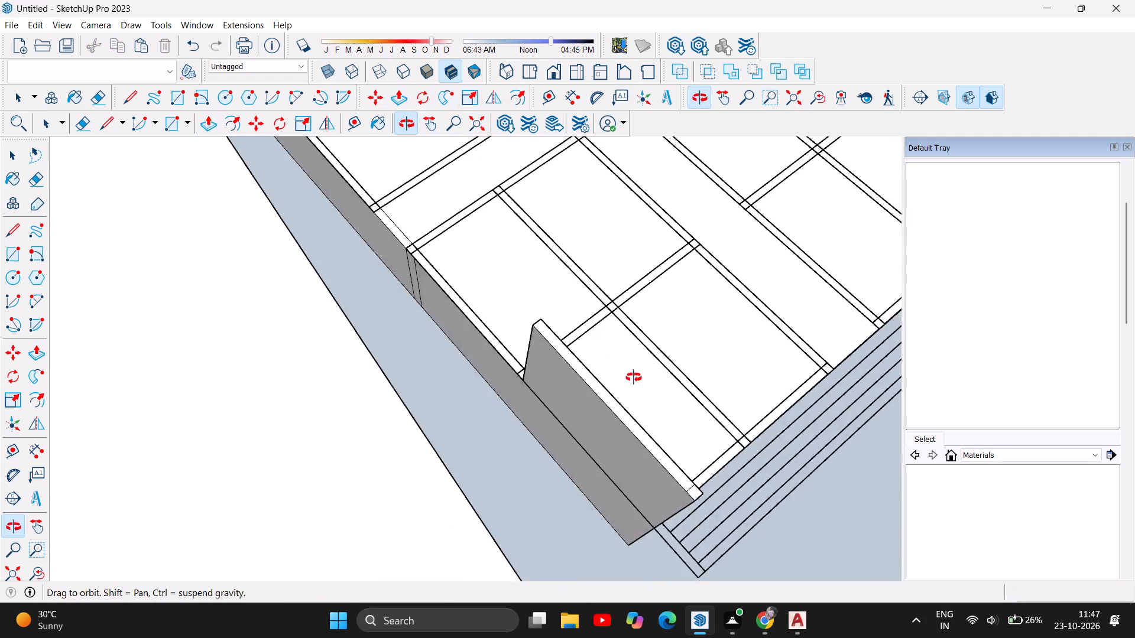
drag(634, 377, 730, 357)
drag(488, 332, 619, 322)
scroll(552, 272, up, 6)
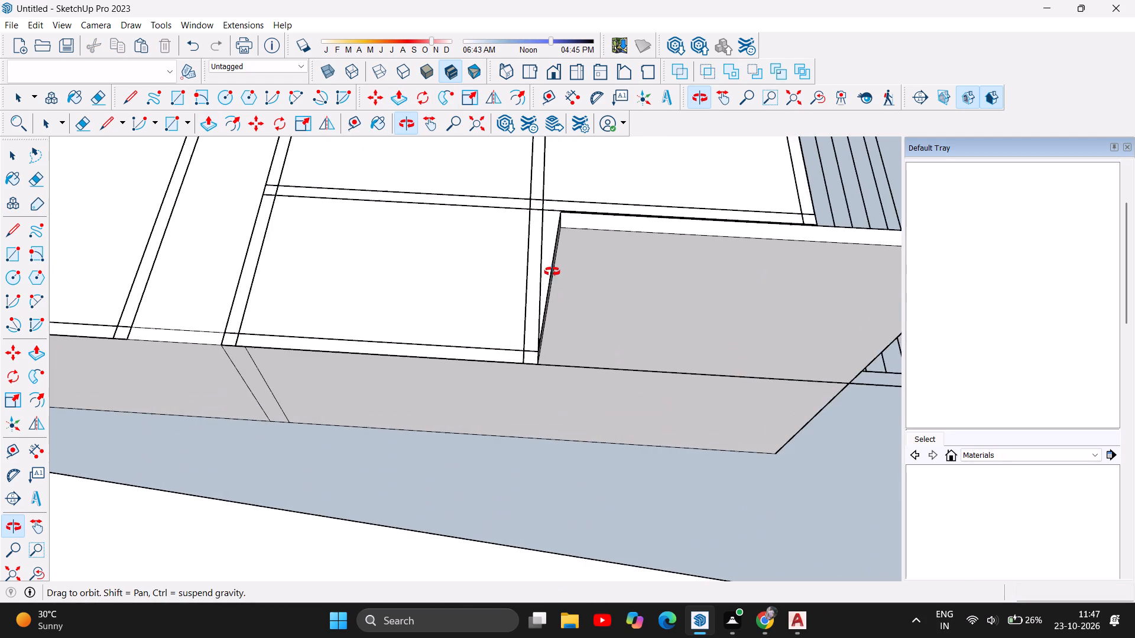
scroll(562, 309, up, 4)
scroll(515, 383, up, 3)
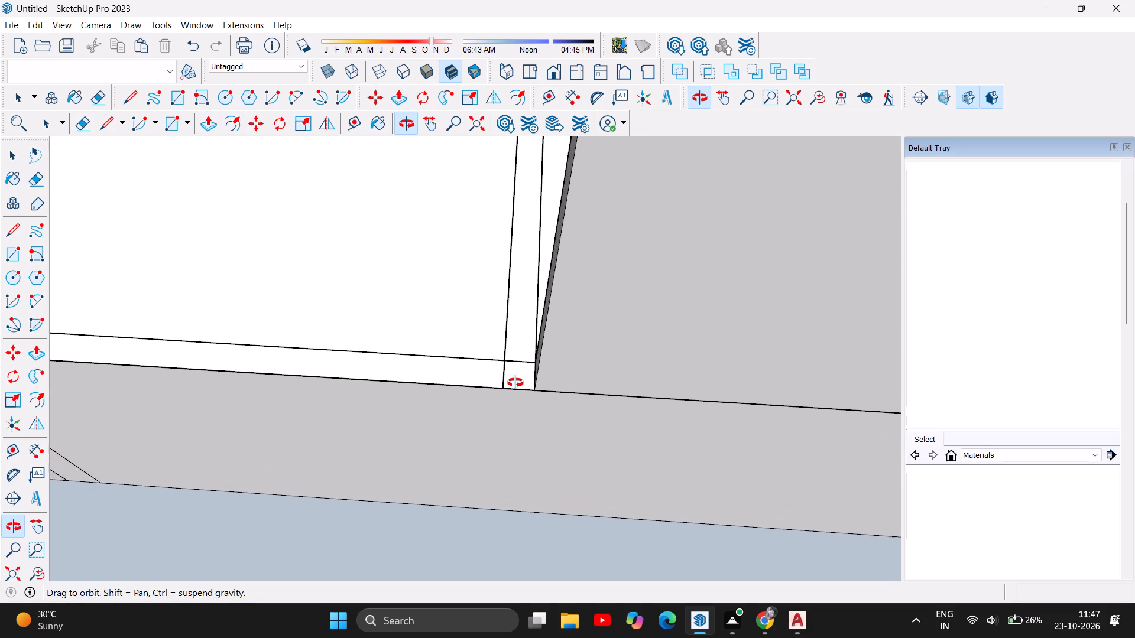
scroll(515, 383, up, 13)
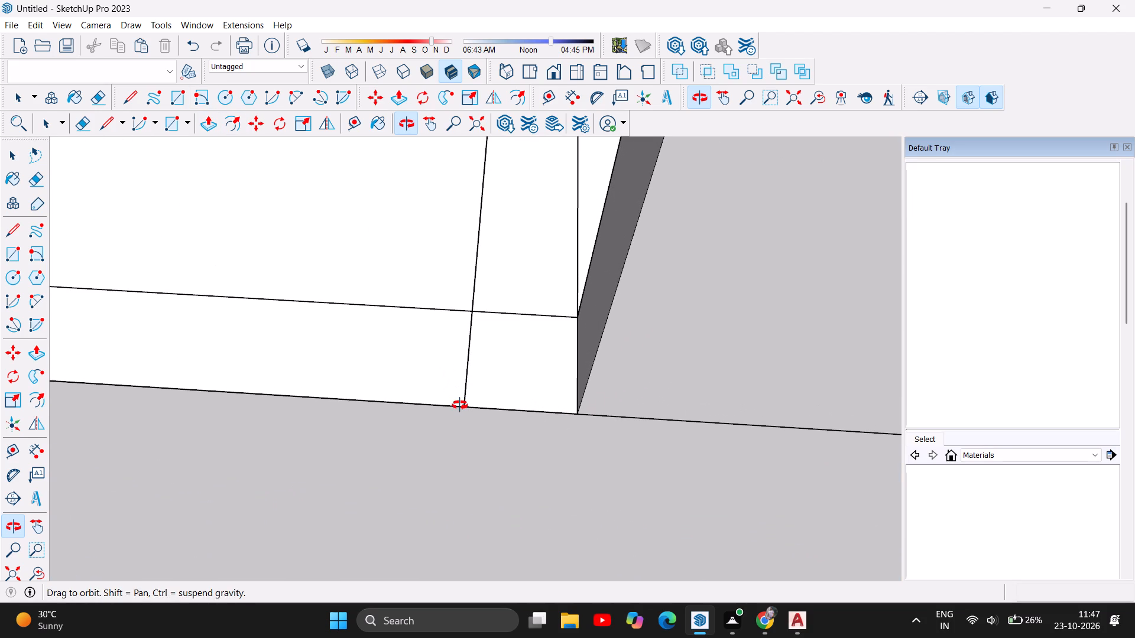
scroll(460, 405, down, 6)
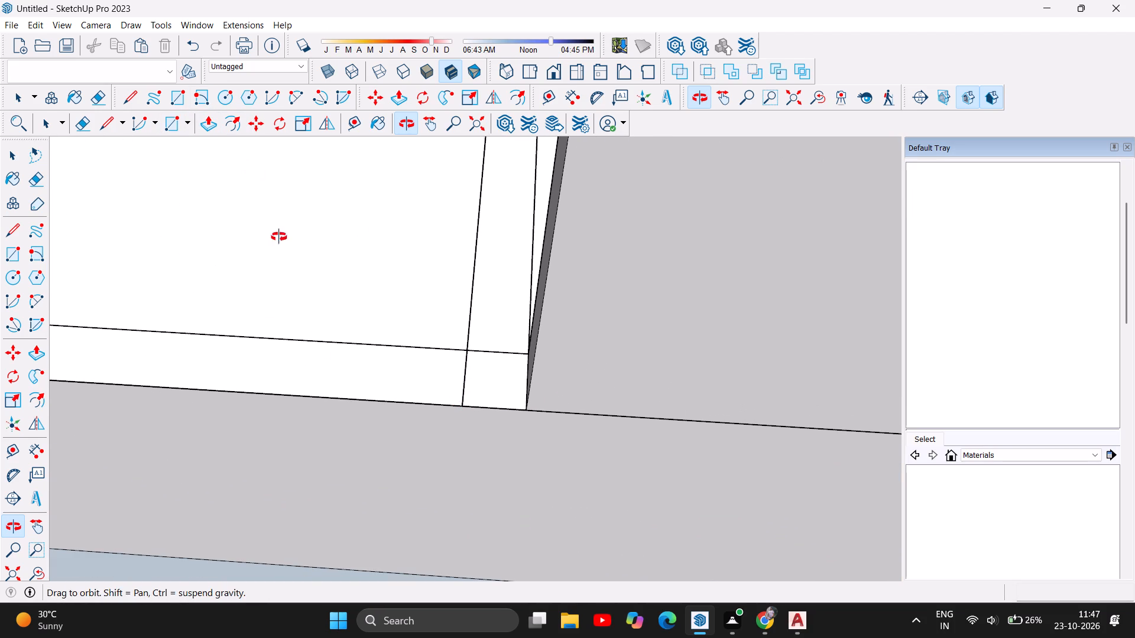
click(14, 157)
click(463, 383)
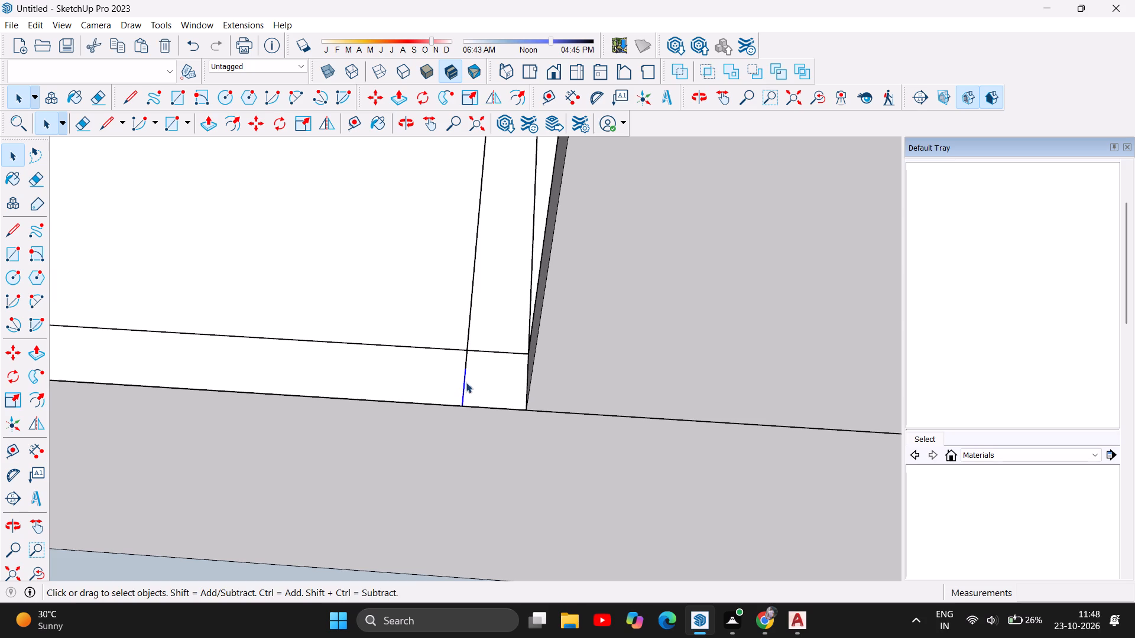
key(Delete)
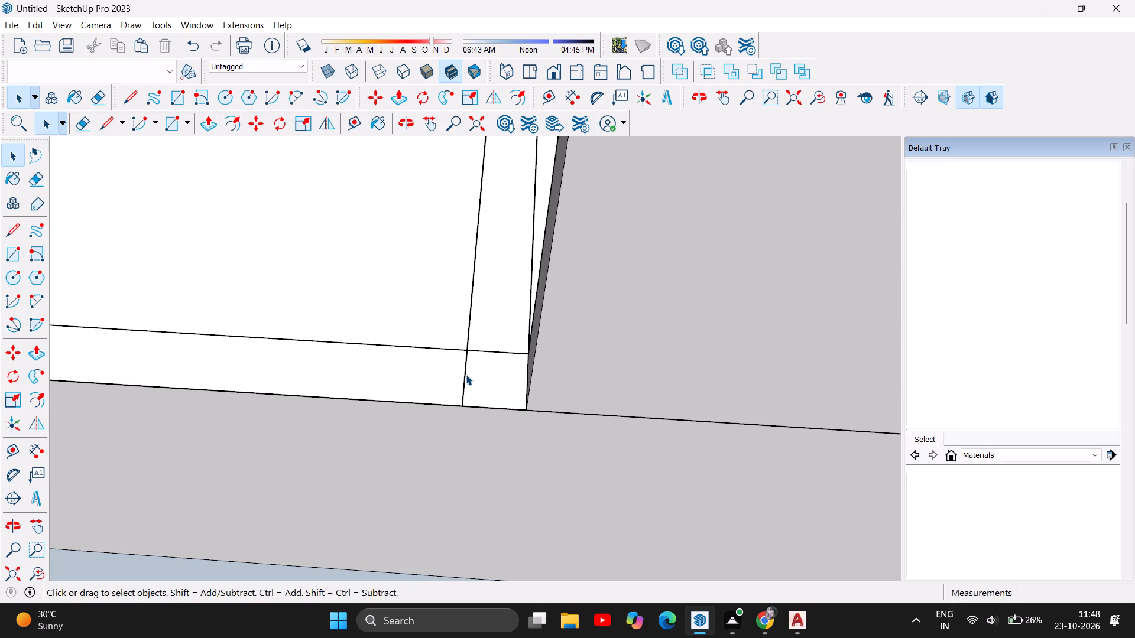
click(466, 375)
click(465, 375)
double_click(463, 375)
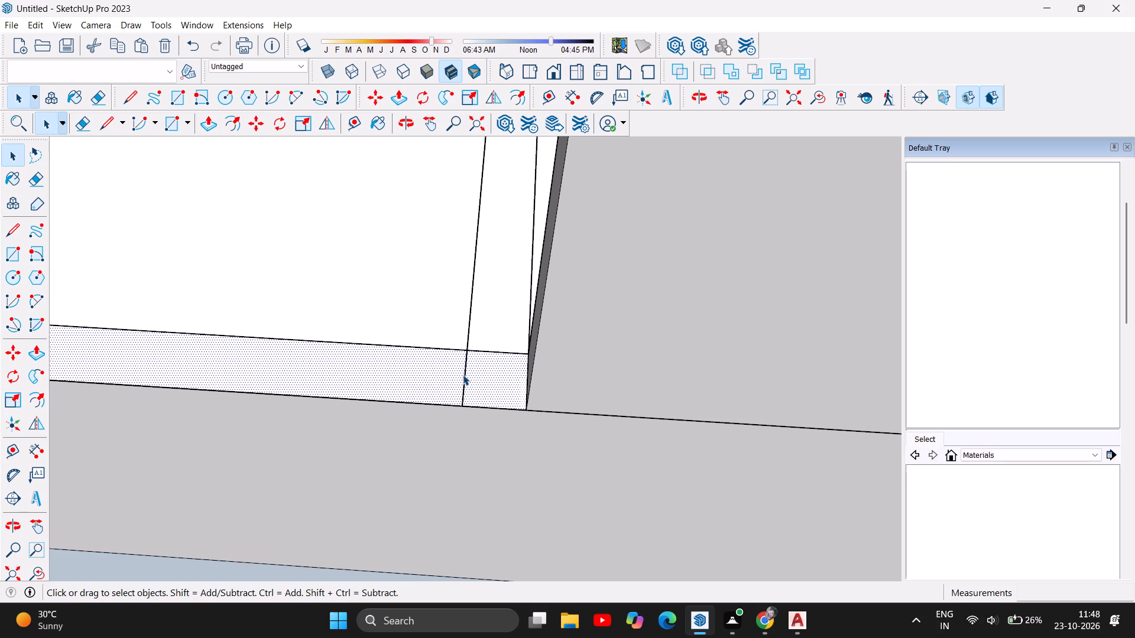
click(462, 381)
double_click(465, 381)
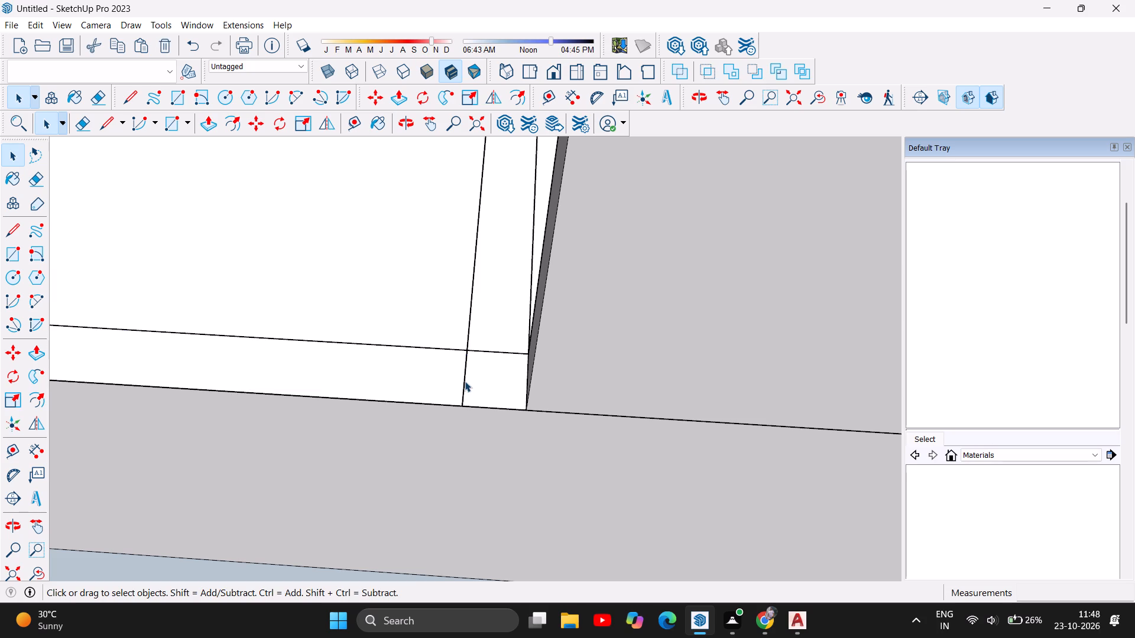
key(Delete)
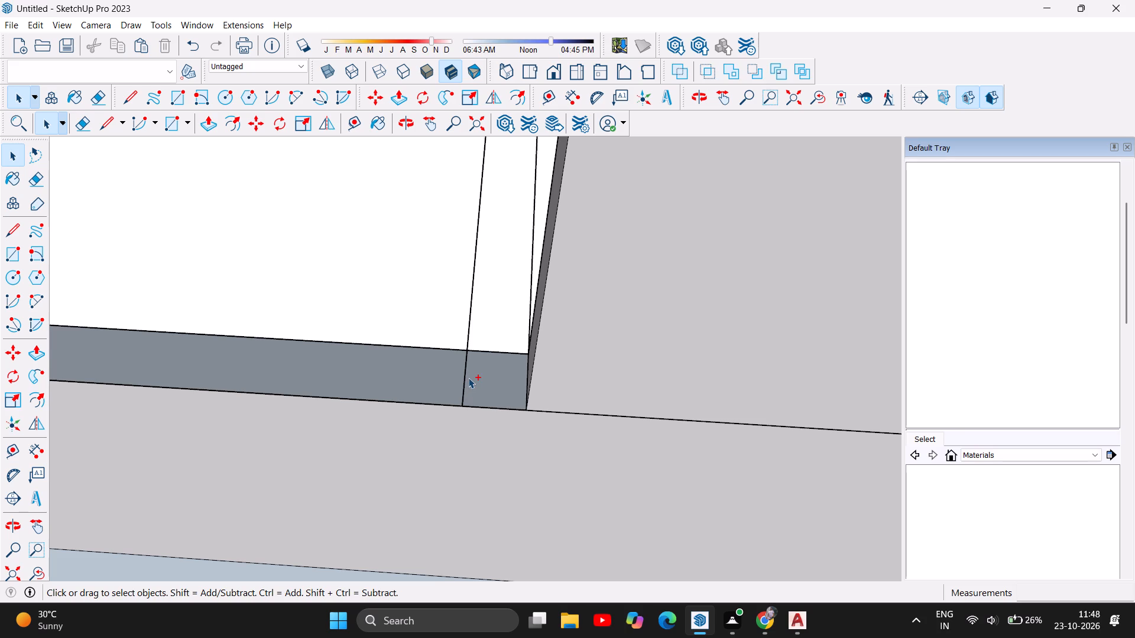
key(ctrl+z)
Draw a rectangle about 16' 6" by 9" over the wider-gap side wall, from the cross-corridor to the already raised front section.
scroll(637, 483, down, 13)
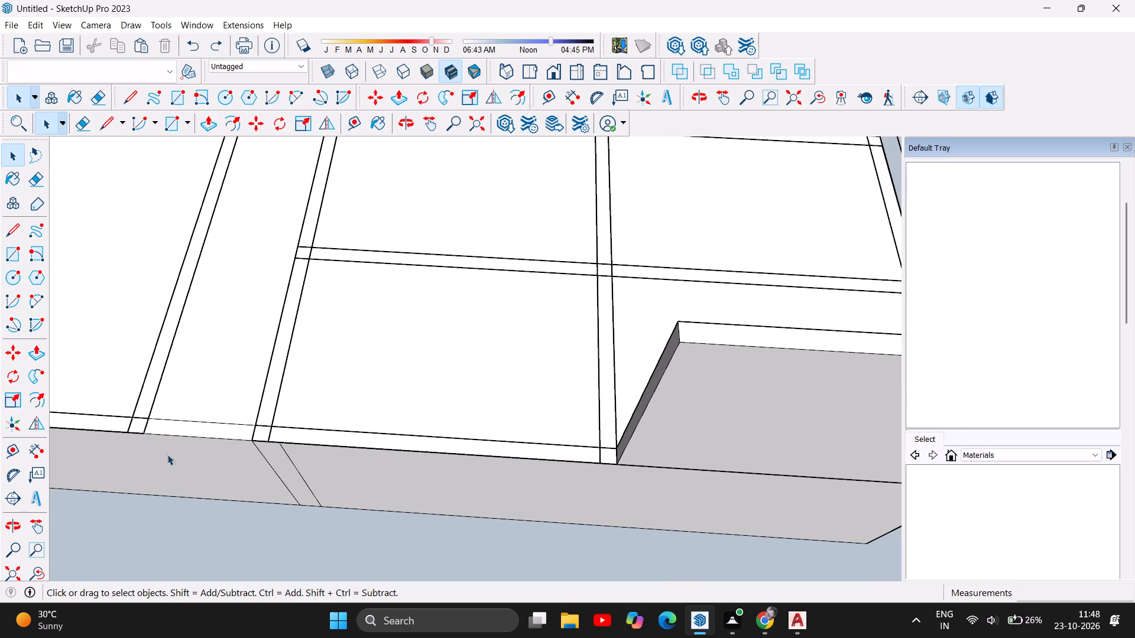
click(186, 96)
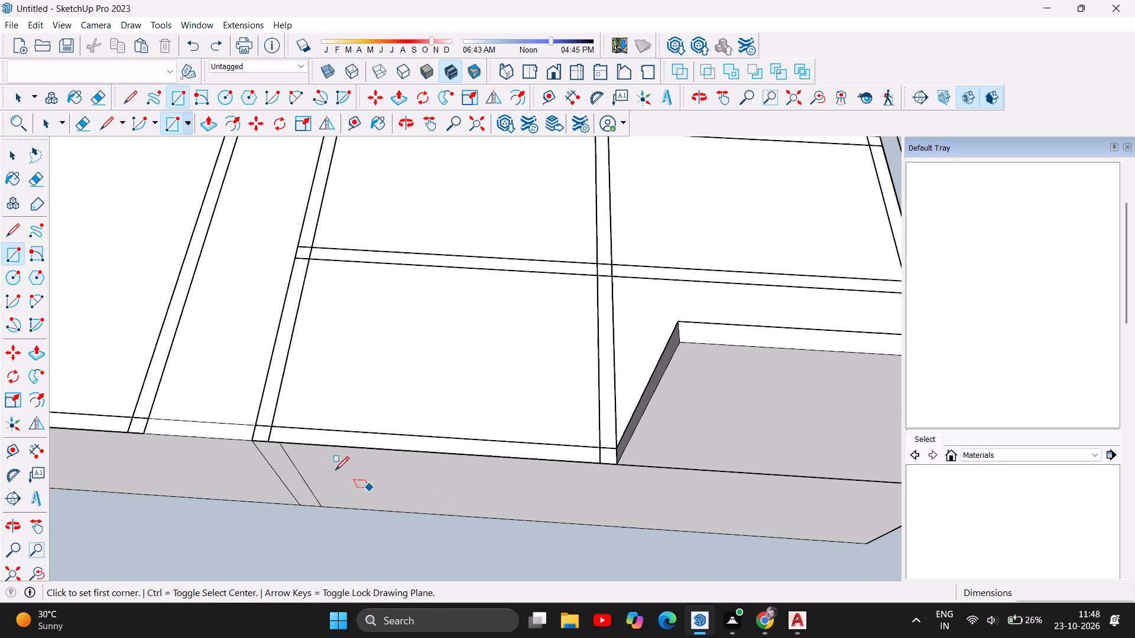
click(257, 424)
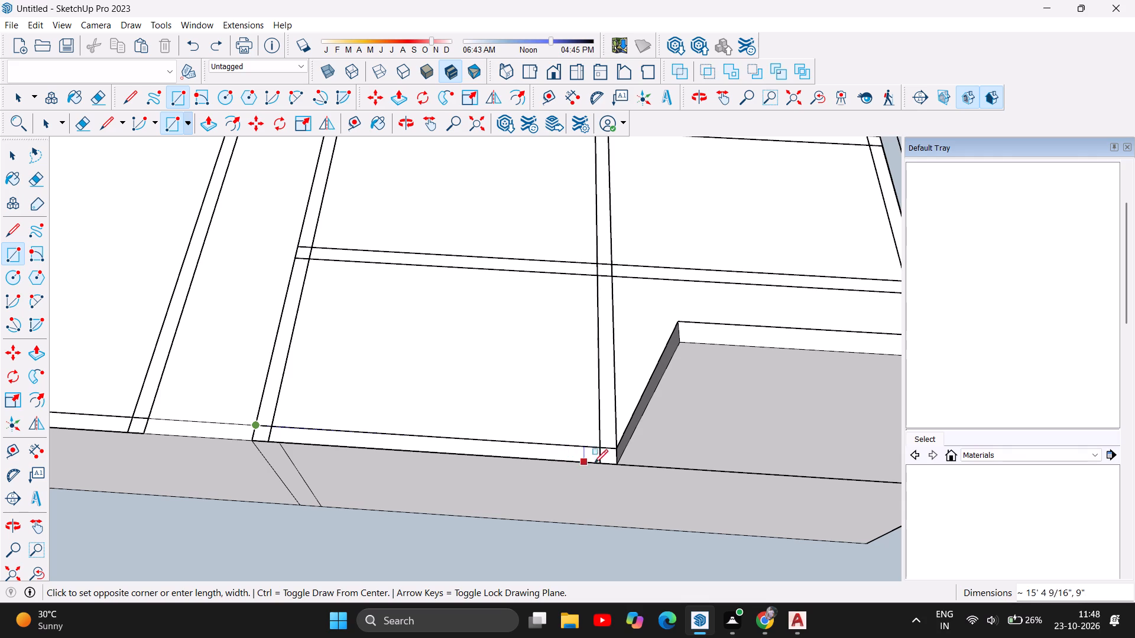
click(617, 462)
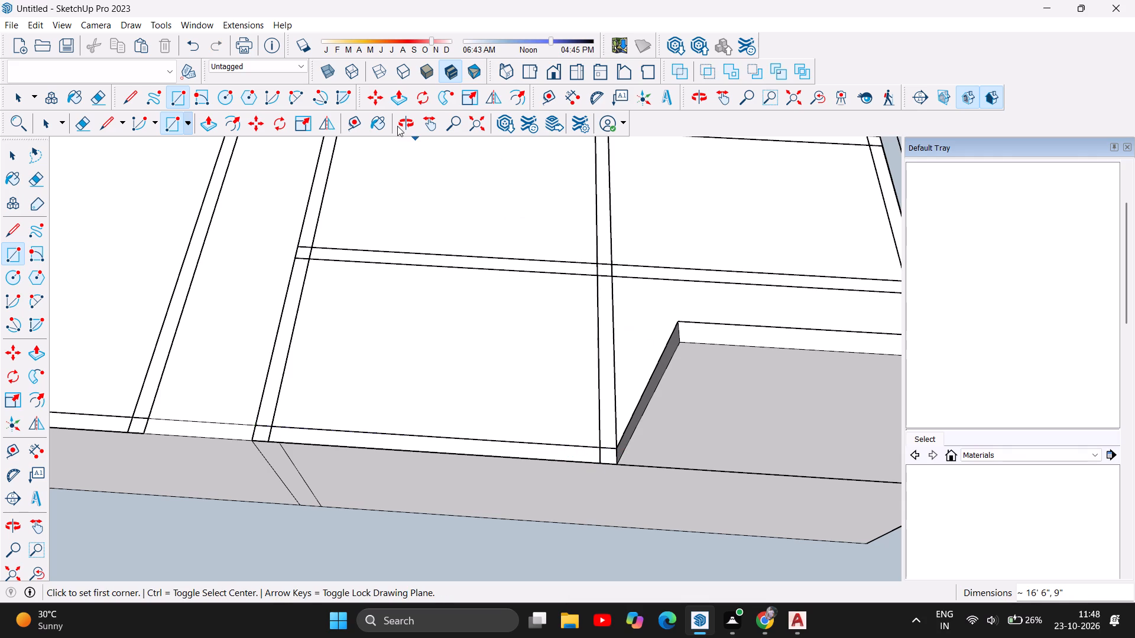
Push/pull the wider-gap side wall section between the cross-corridor and the middle cross-wall up 11'.
click(209, 125)
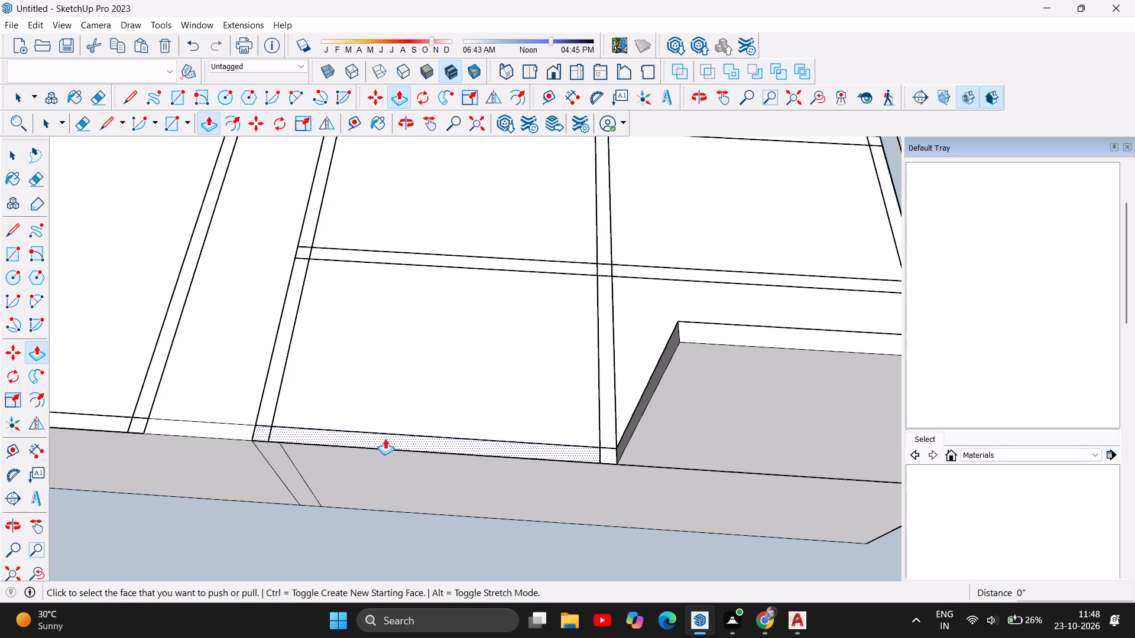
click(393, 437)
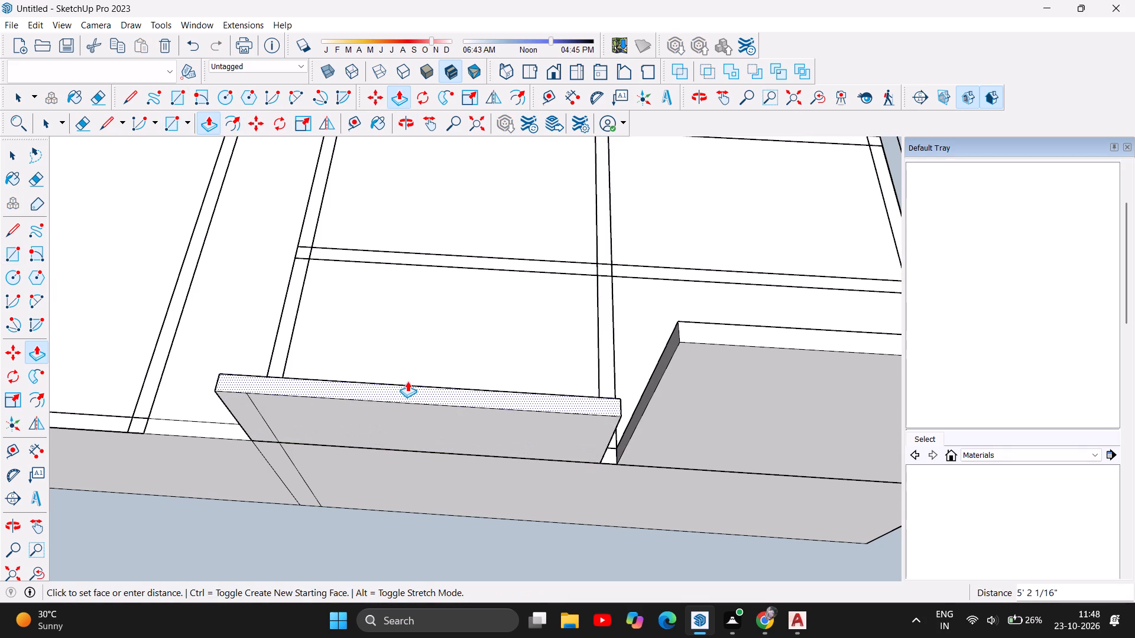
text(11')
key(Return)
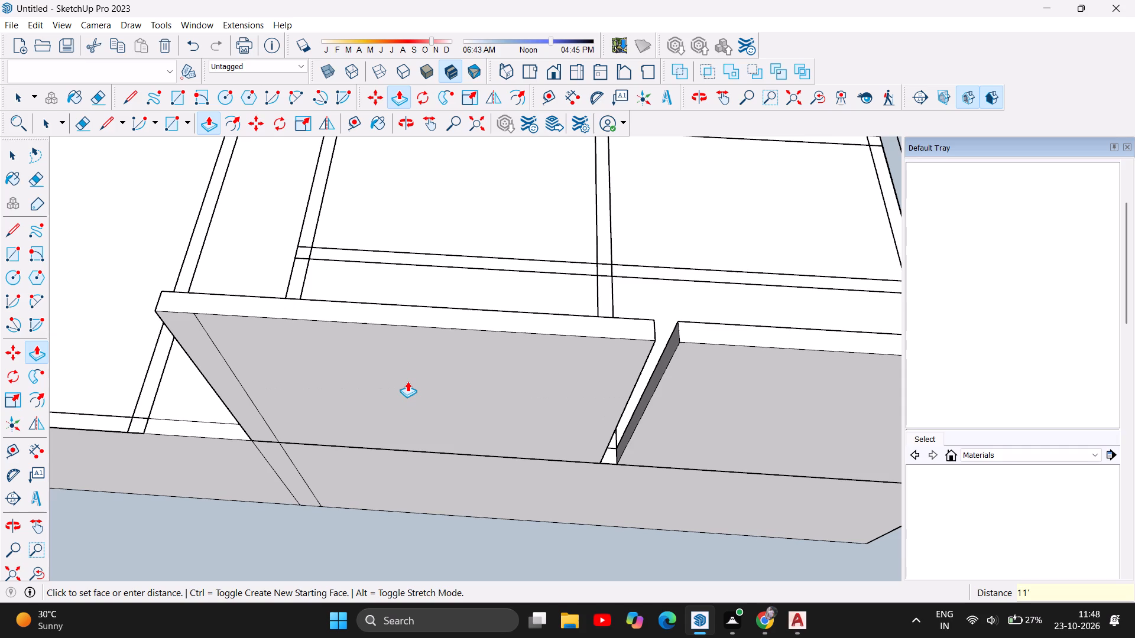
click(12, 159)
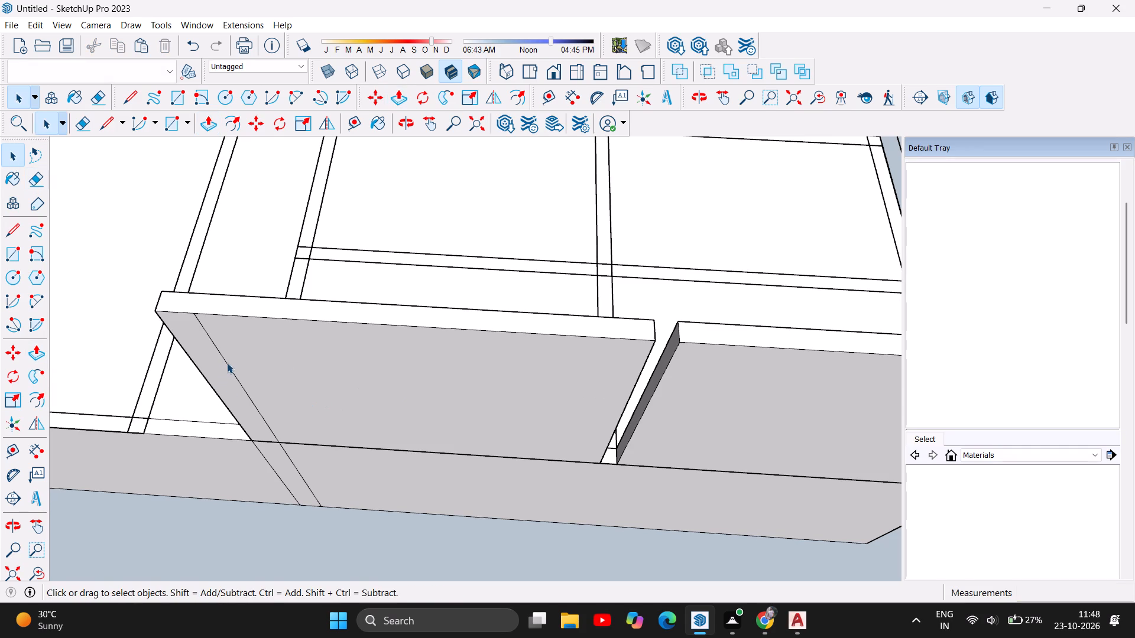
Delete the vertical seam line on the outer face of the raised side wall, near the cross-corridor end.
click(228, 365)
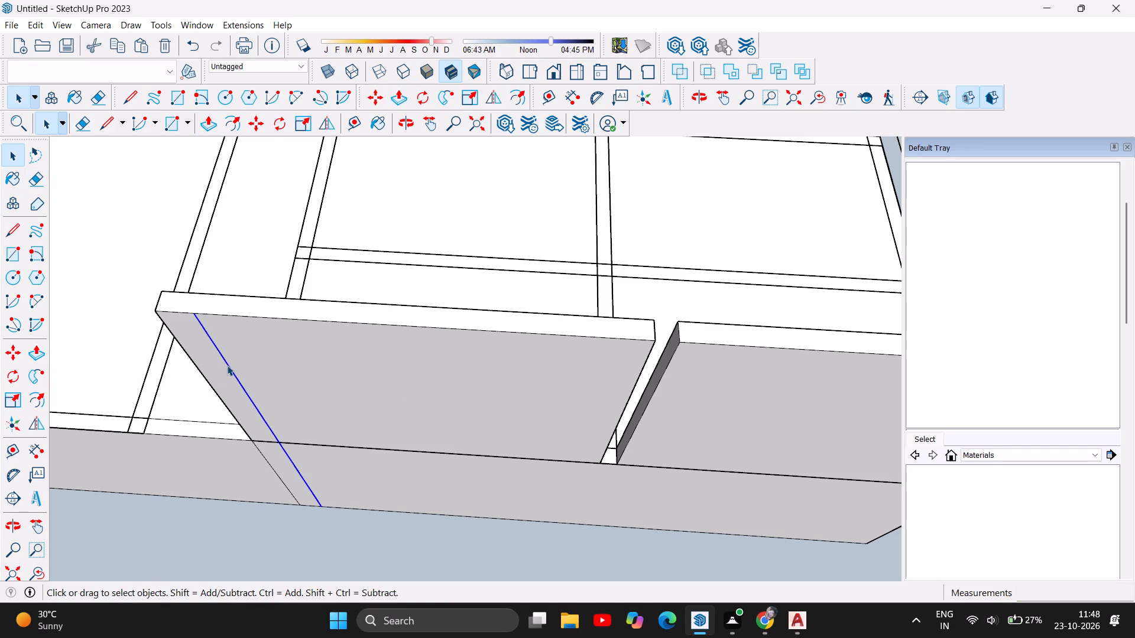
key(Delete)
Push/pull the small unraised wall piece in the gap at the middle cross-wall junction up 11'.
scroll(692, 409, up, 5)
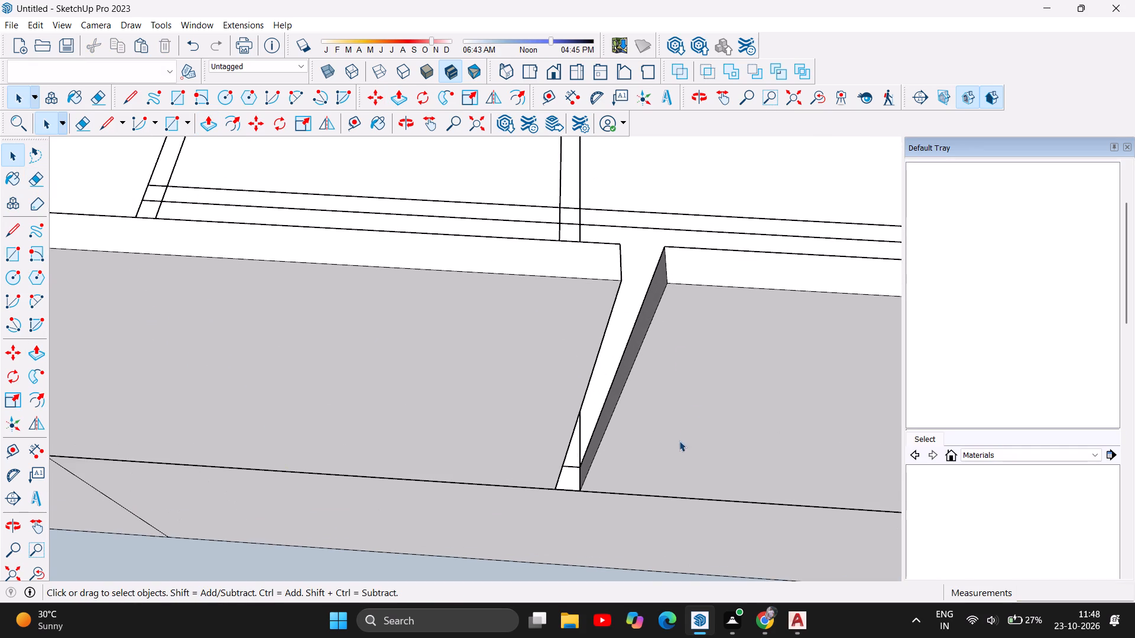
scroll(677, 444, up, 6)
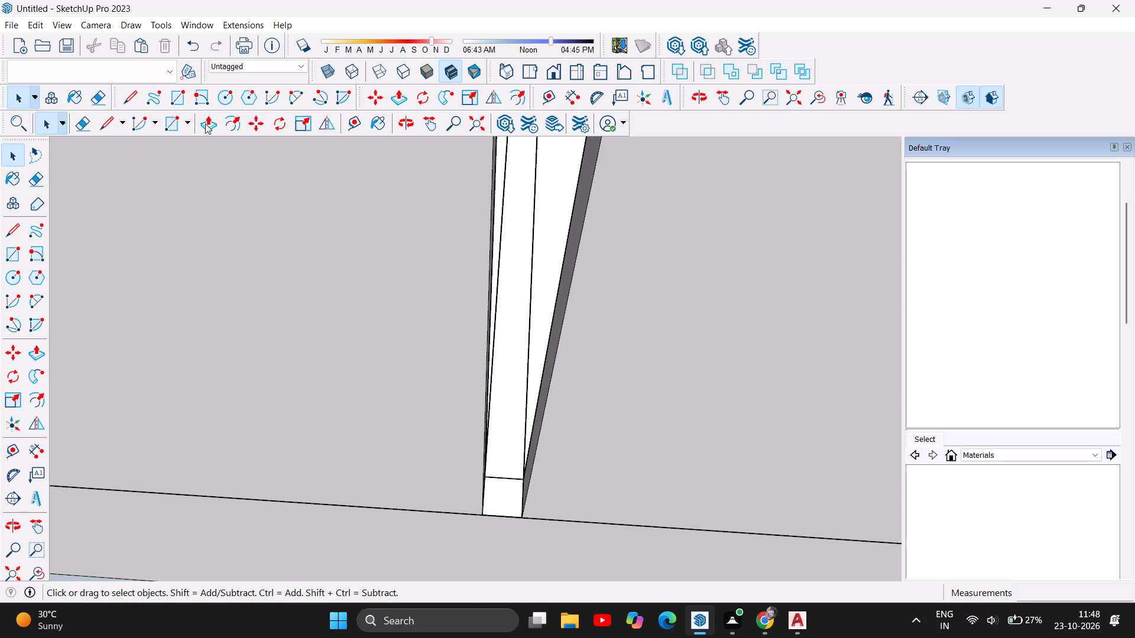
click(205, 123)
click(501, 493)
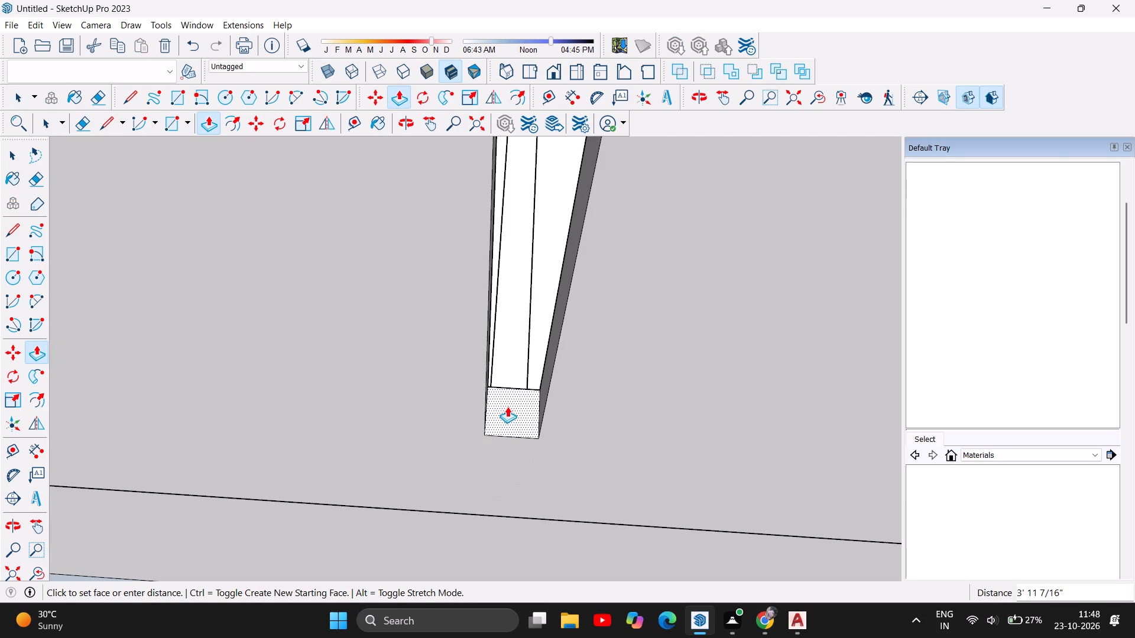
text(11')
key(Return)
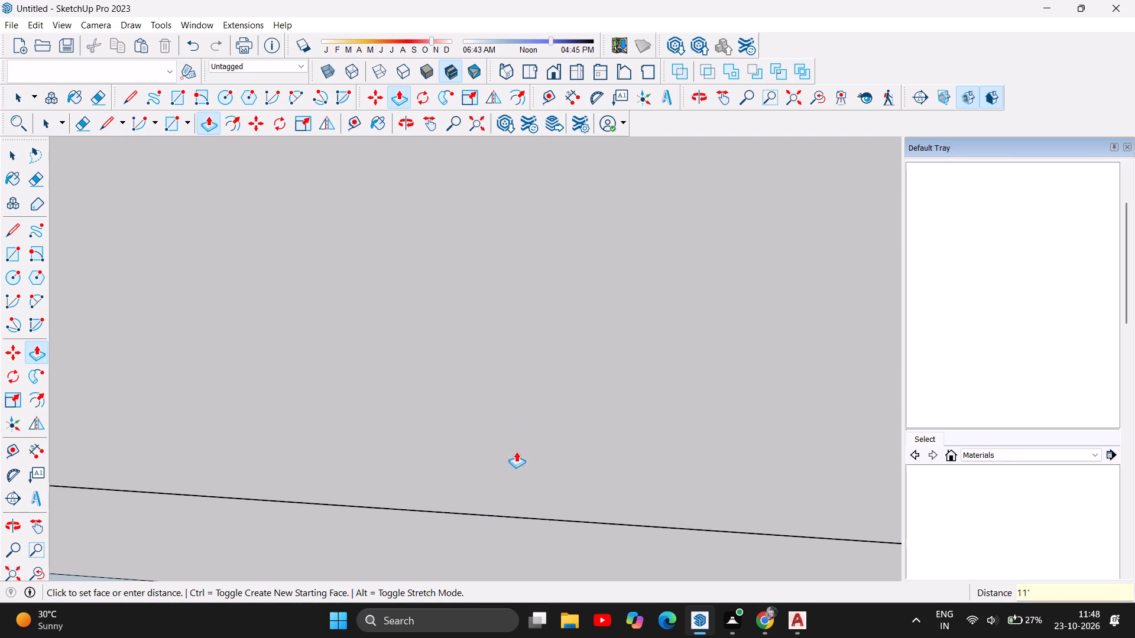
Delete the two short seam lines across the top of the raised side wall at the middle cross-wall junction.
scroll(520, 545, down, 13)
scroll(607, 407, up, 4)
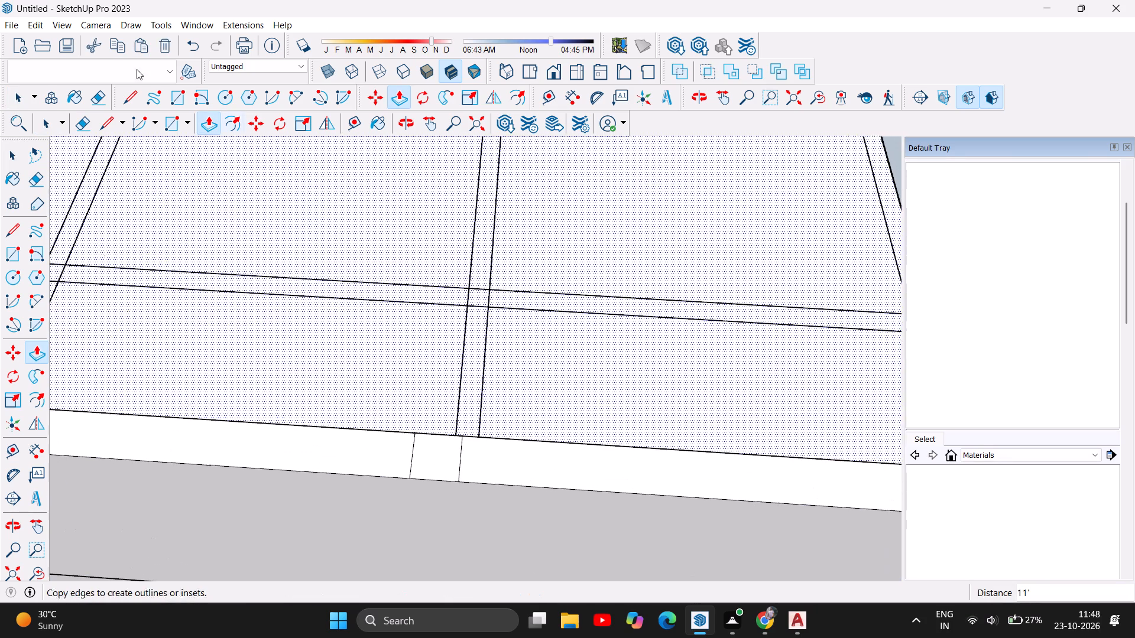
click(15, 162)
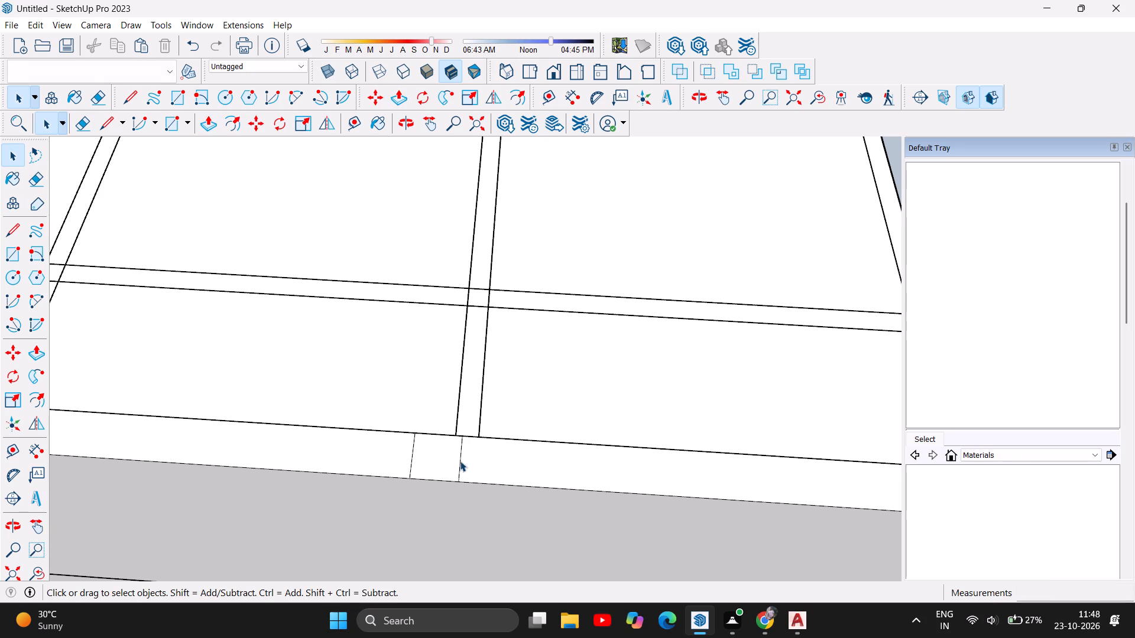
click(458, 461)
click(458, 464)
key(Delete)
click(412, 456)
key(Delete)
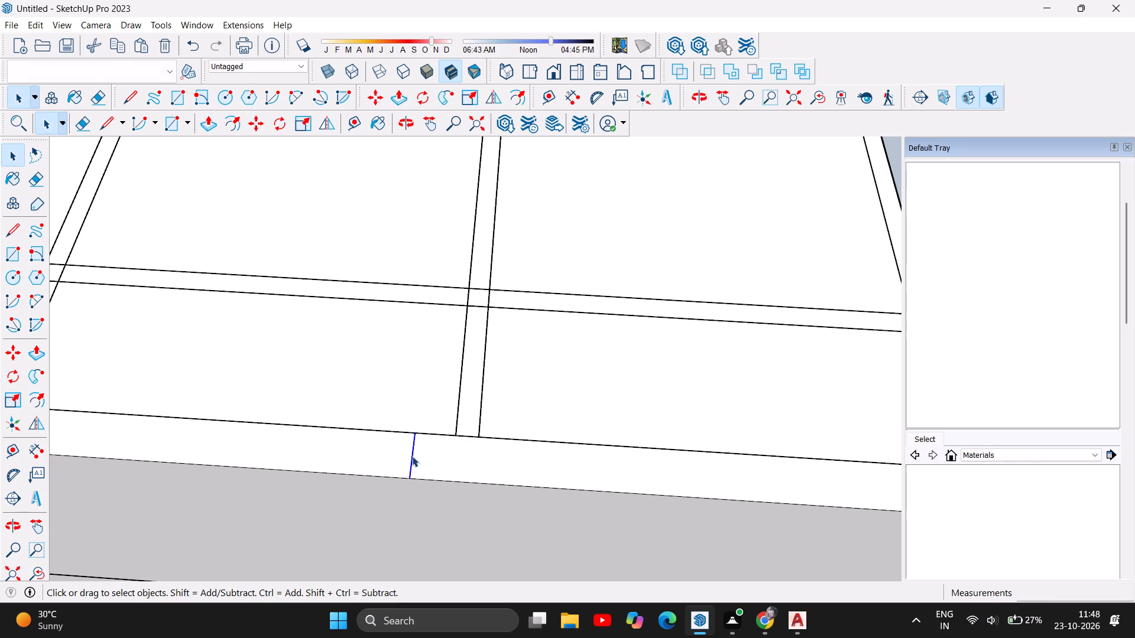
Delete the two vertical seam lines on the side wall's inner face at the middle cross-wall junction.
click(412, 125)
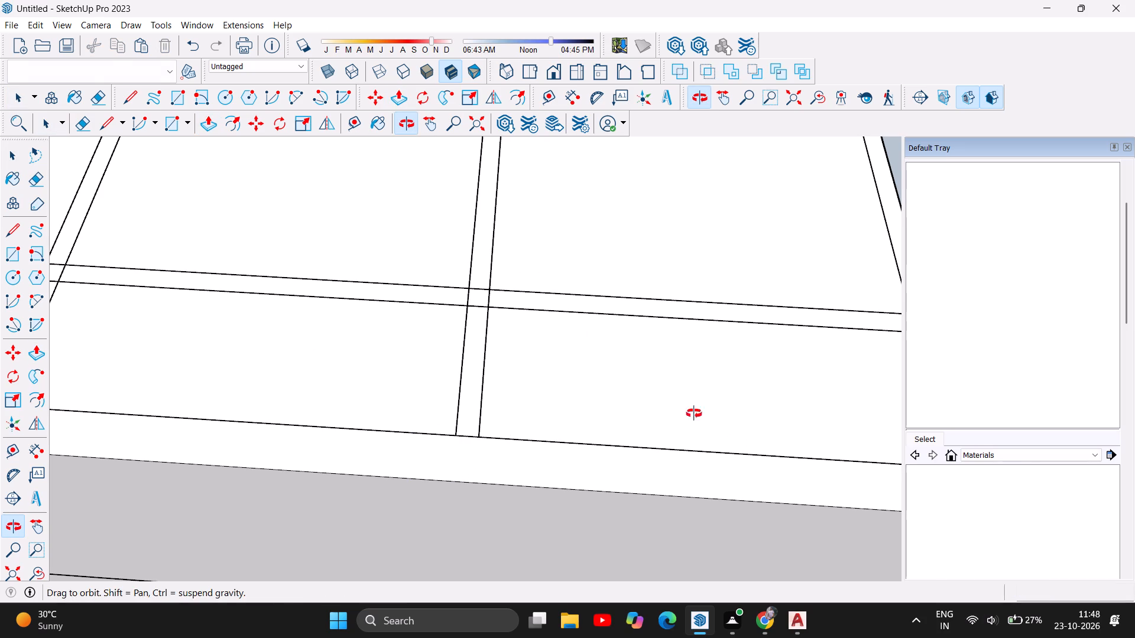
drag(738, 443, 307, 390)
scroll(415, 245, down, 7)
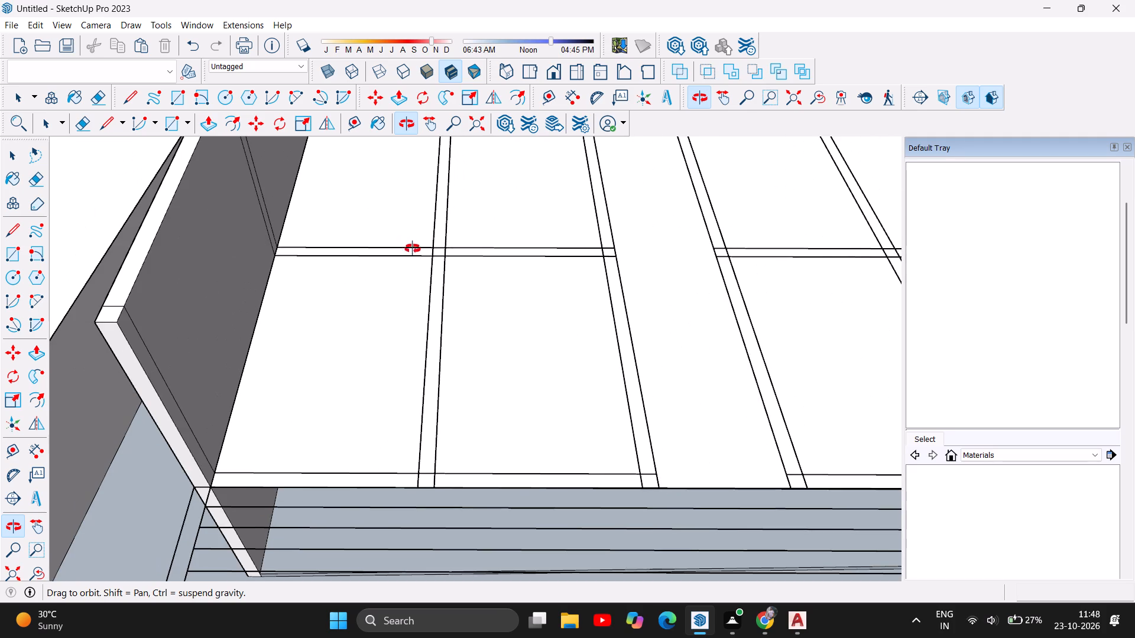
scroll(413, 249, down, 1)
drag(429, 268, 265, 200)
scroll(447, 445, down, 6)
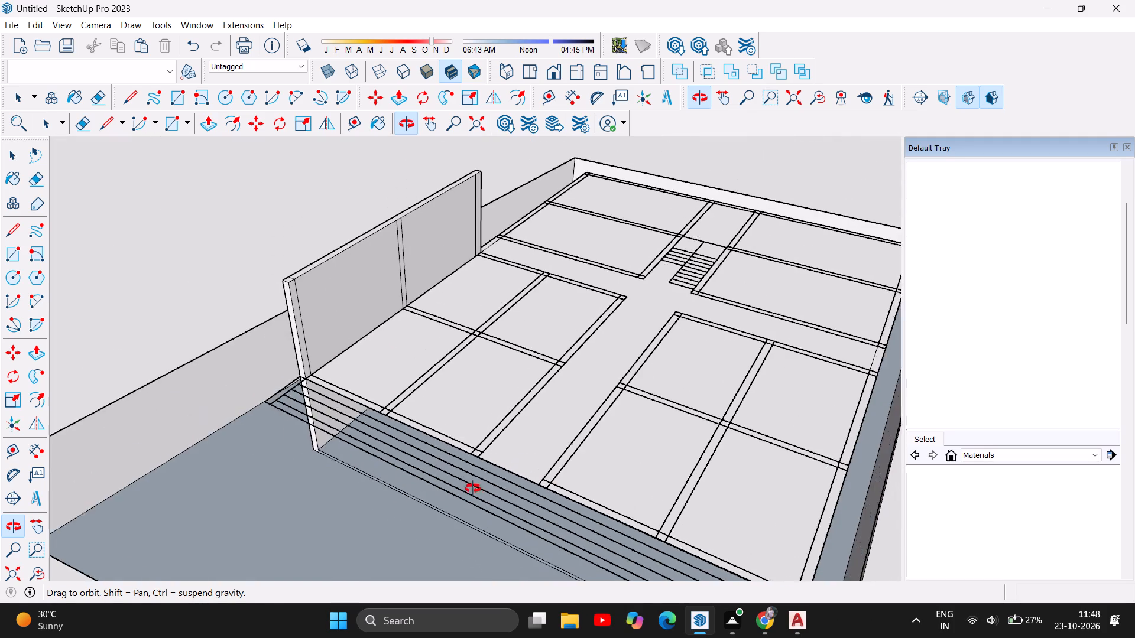
scroll(473, 489, down, 1)
scroll(437, 257, up, 9)
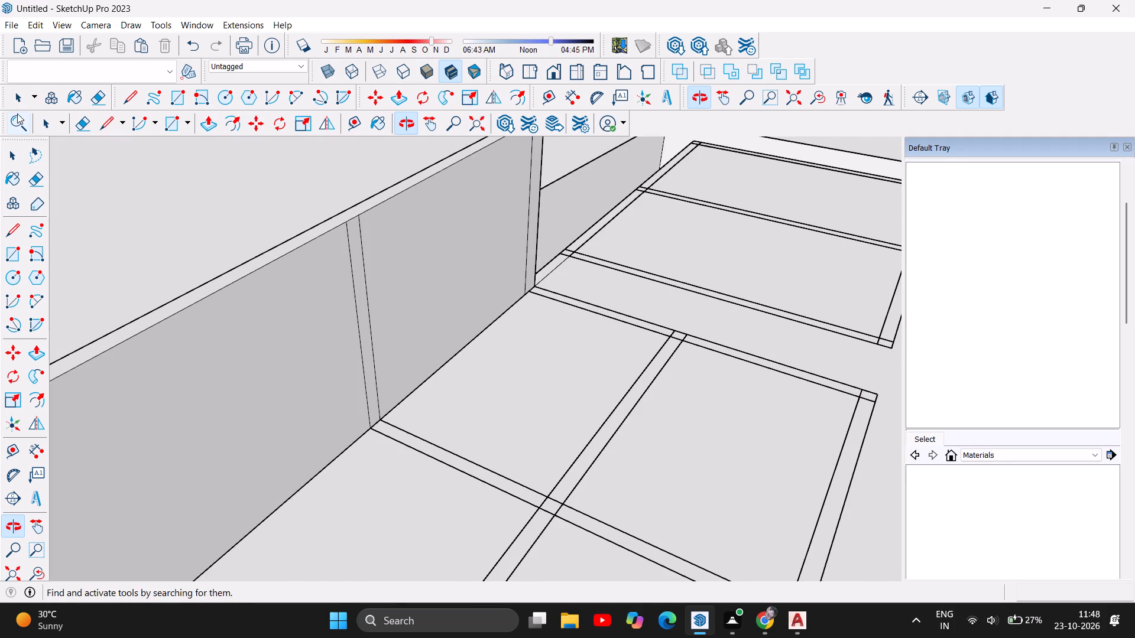
click(11, 99)
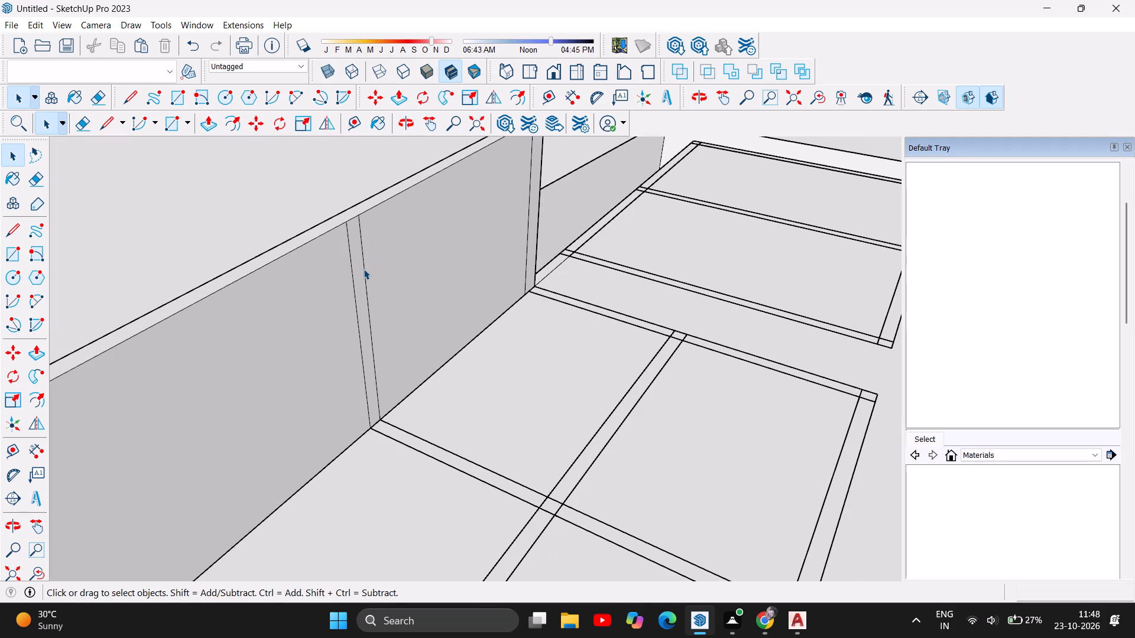
click(365, 268)
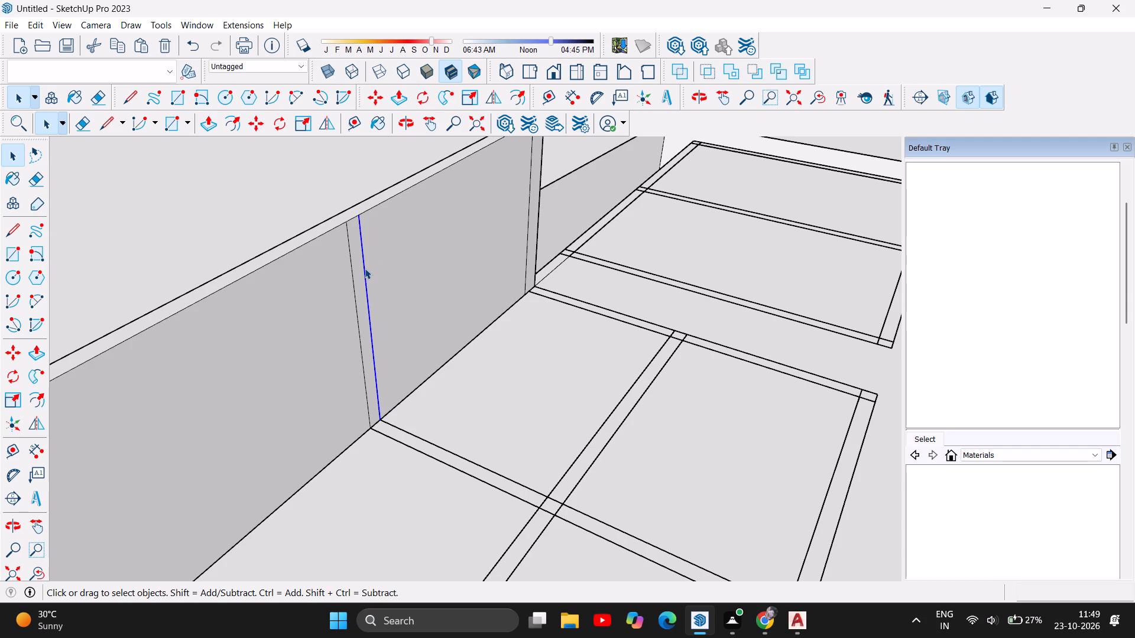
key(Delete)
click(353, 278)
key(Delete)
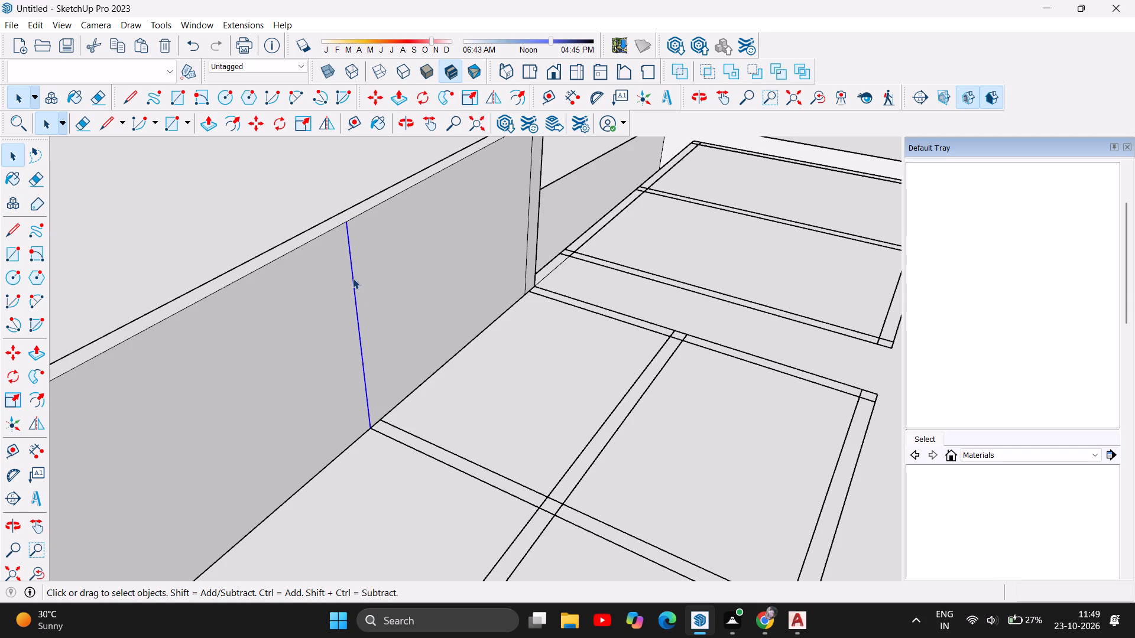
Delete the vertical seam line on the side wall's inner face near the cross-corridor end.
scroll(359, 402, down, 4)
scroll(458, 352, down, 6)
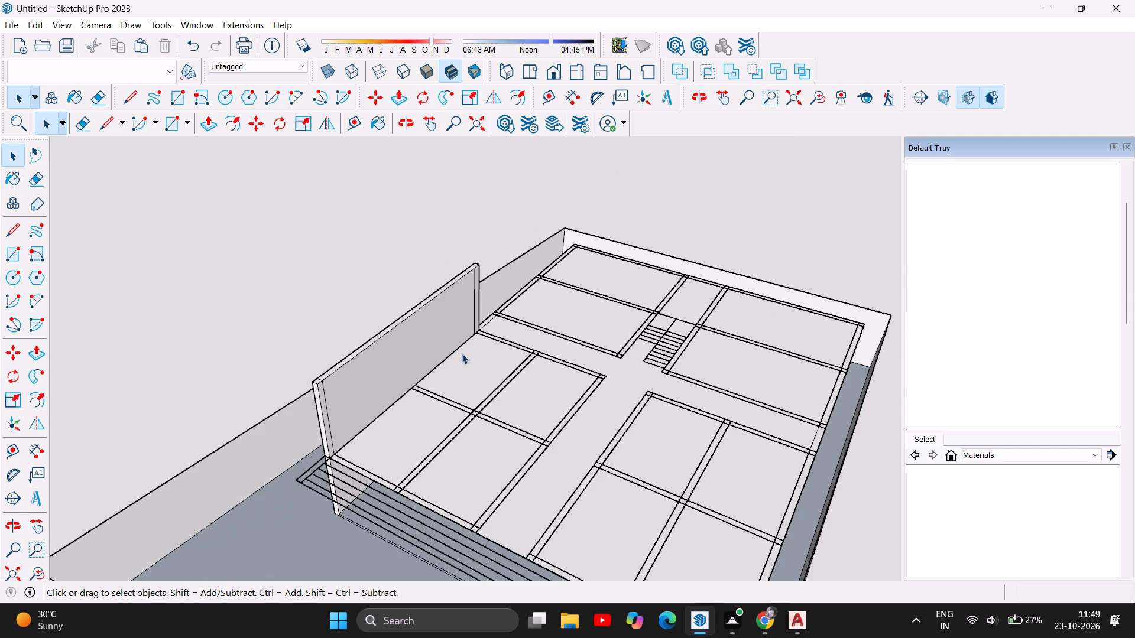
scroll(445, 404, up, 5)
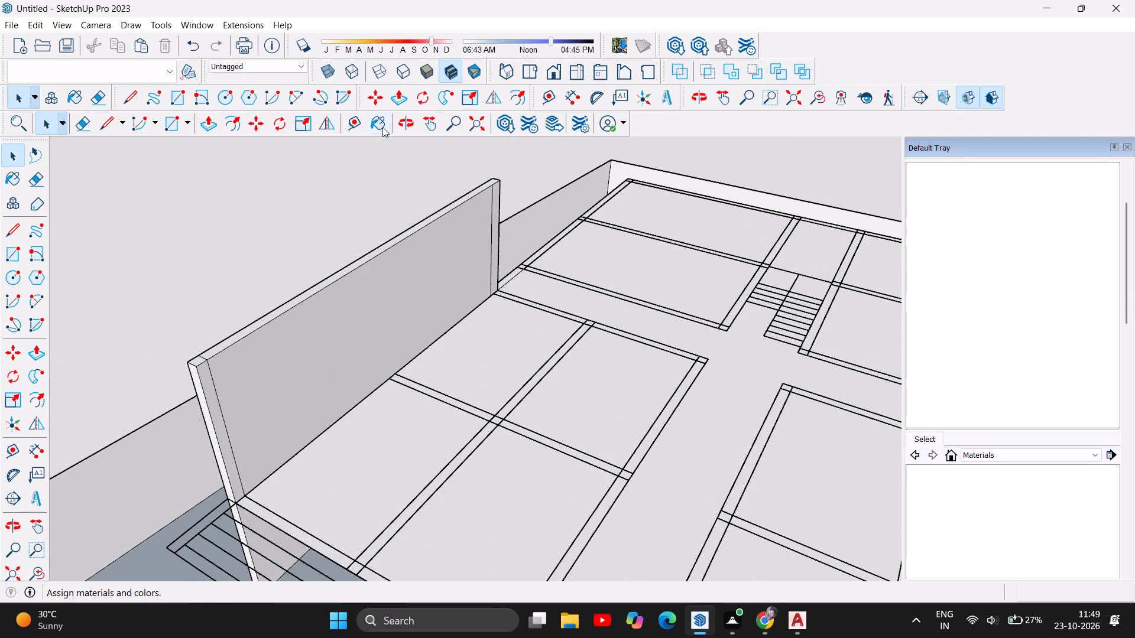
click(402, 121)
drag(333, 322, 752, 249)
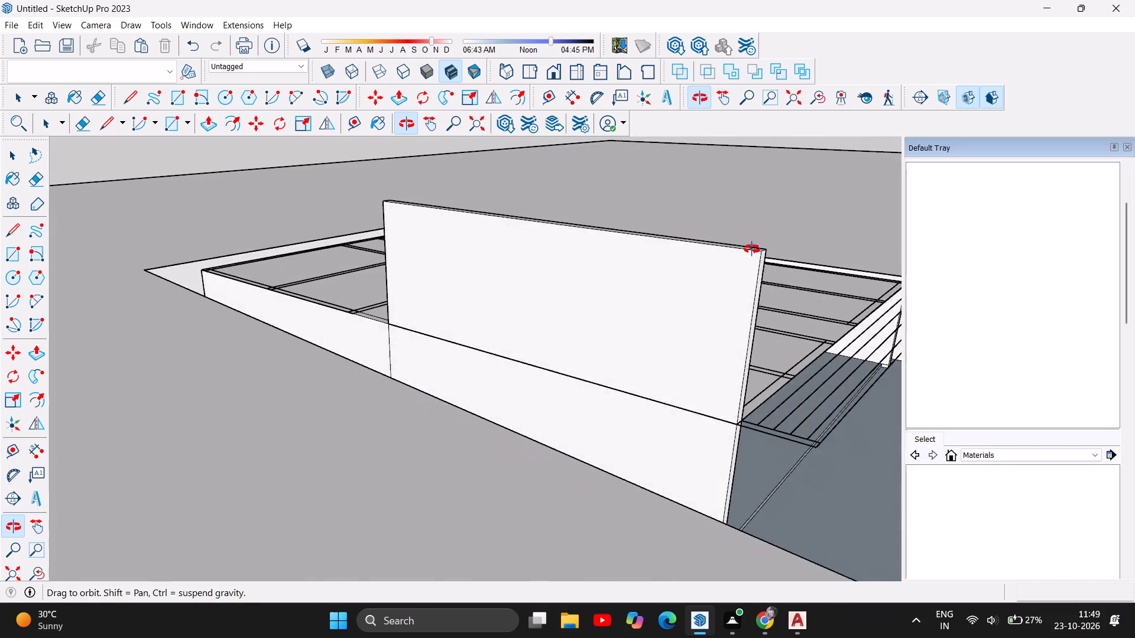
drag(752, 249, 200, 214)
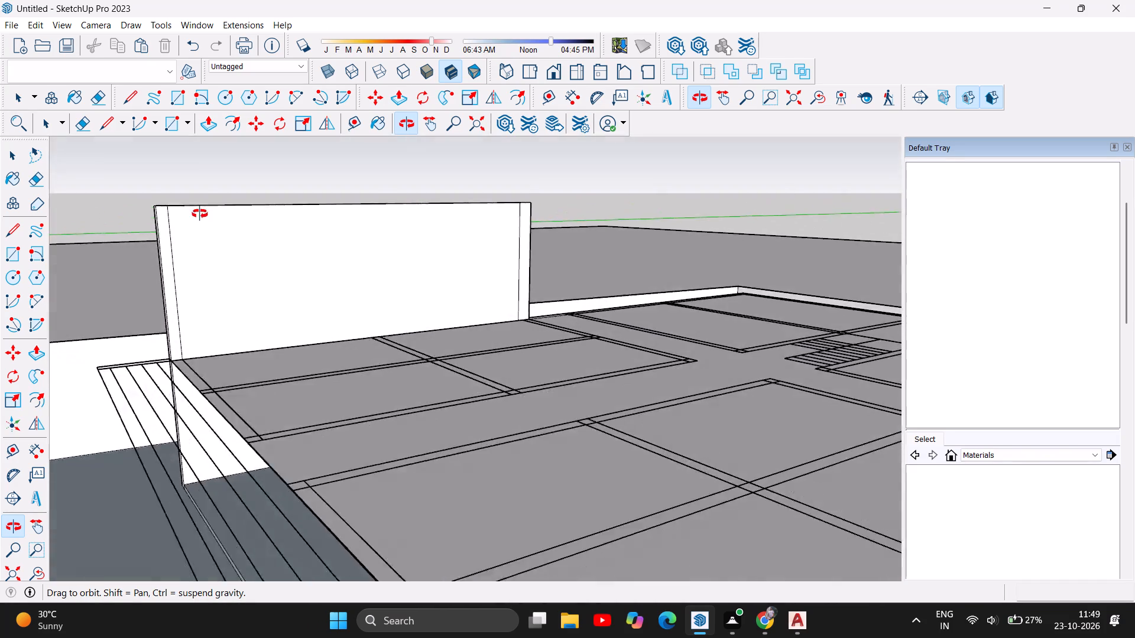
drag(200, 214, 459, 351)
drag(463, 387, 559, 324)
drag(615, 359, 536, 349)
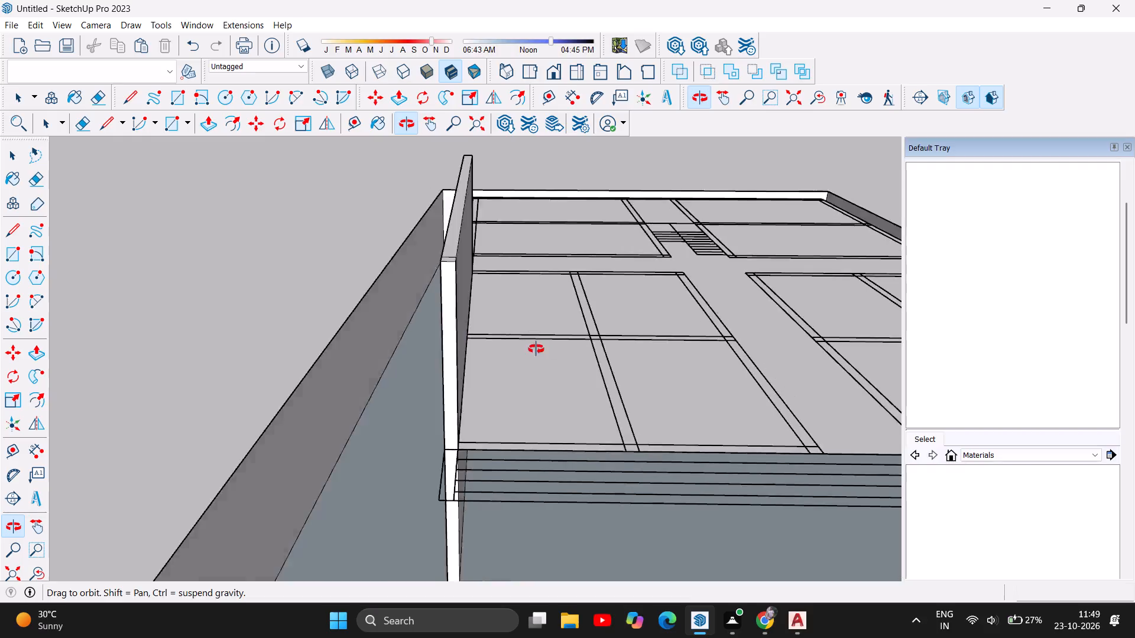
drag(536, 349, 468, 341)
drag(544, 349, 528, 388)
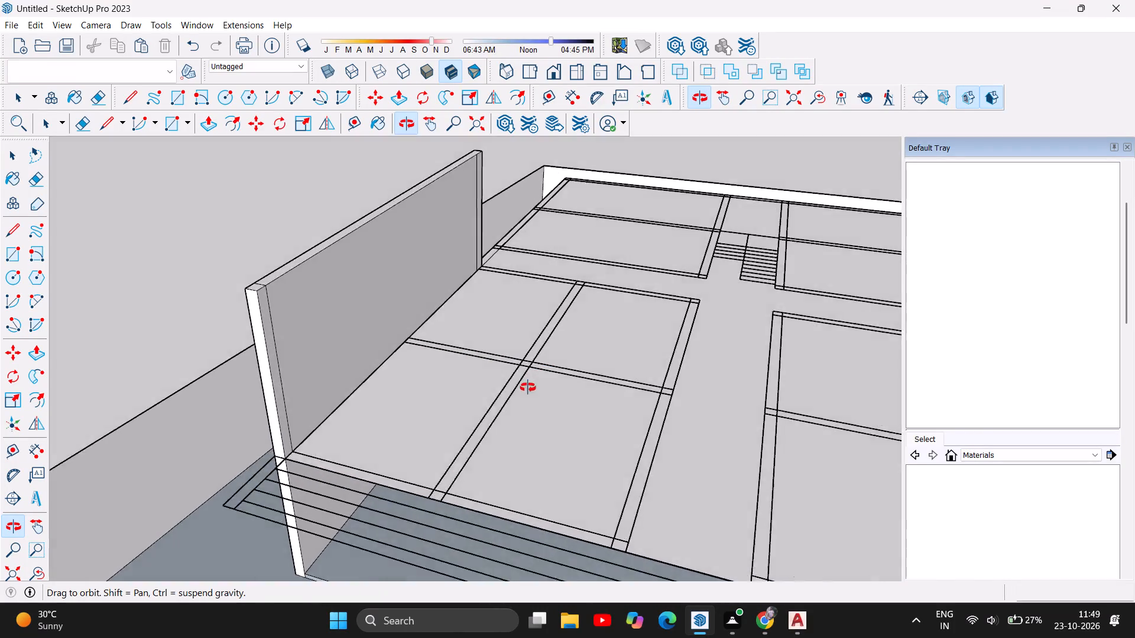
drag(528, 388, 527, 497)
drag(682, 315, 345, 308)
scroll(567, 447, up, 2)
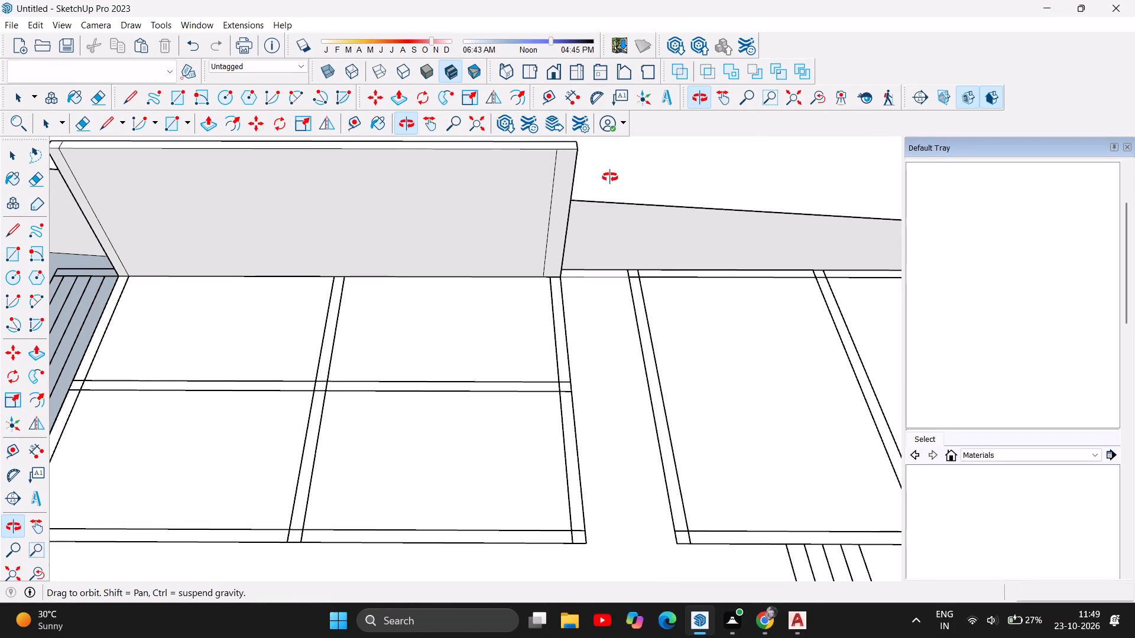
click(9, 162)
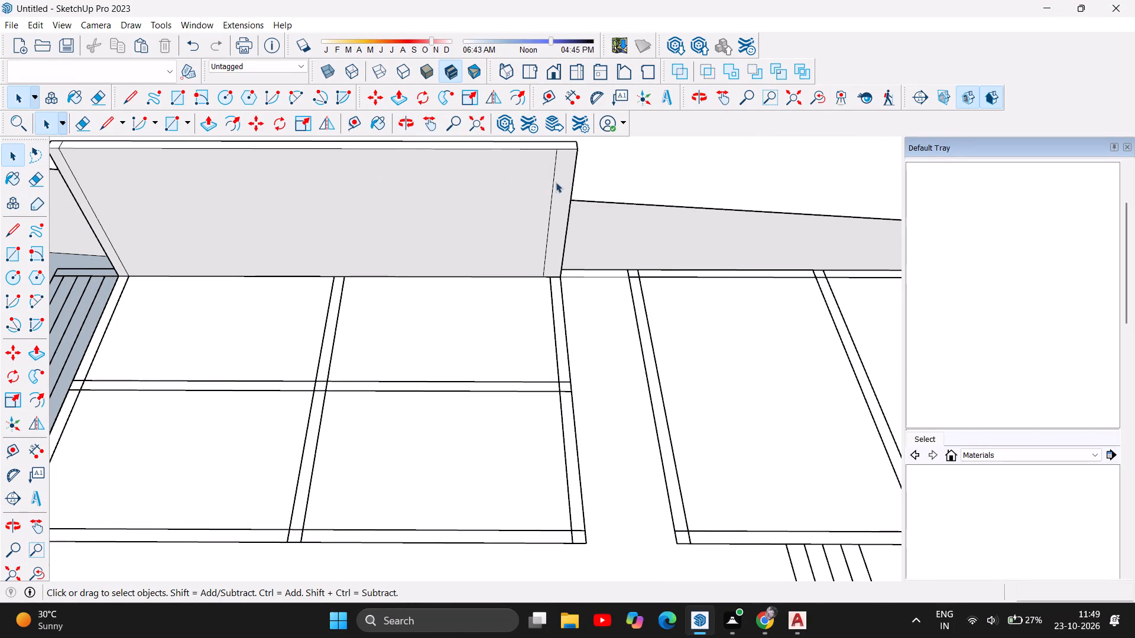
click(552, 183)
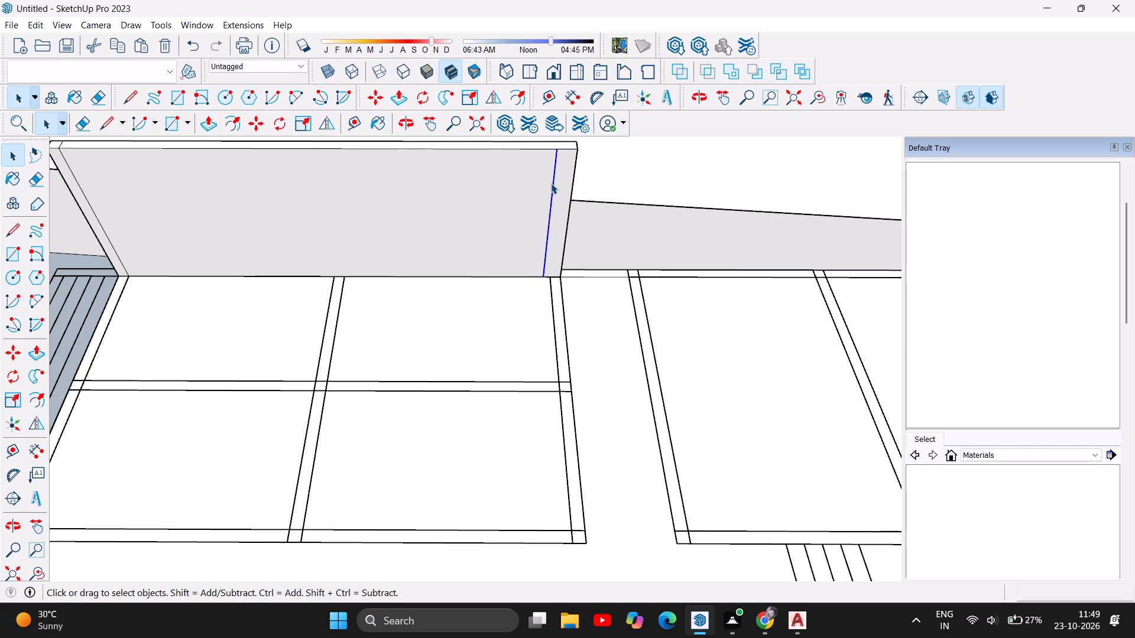
key(Delete)
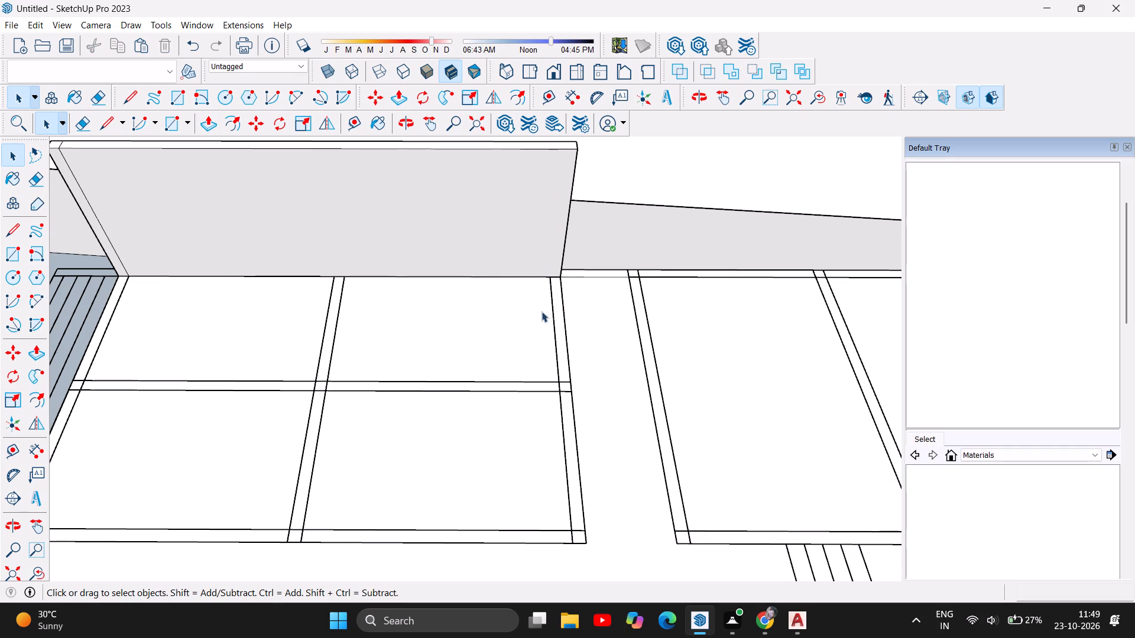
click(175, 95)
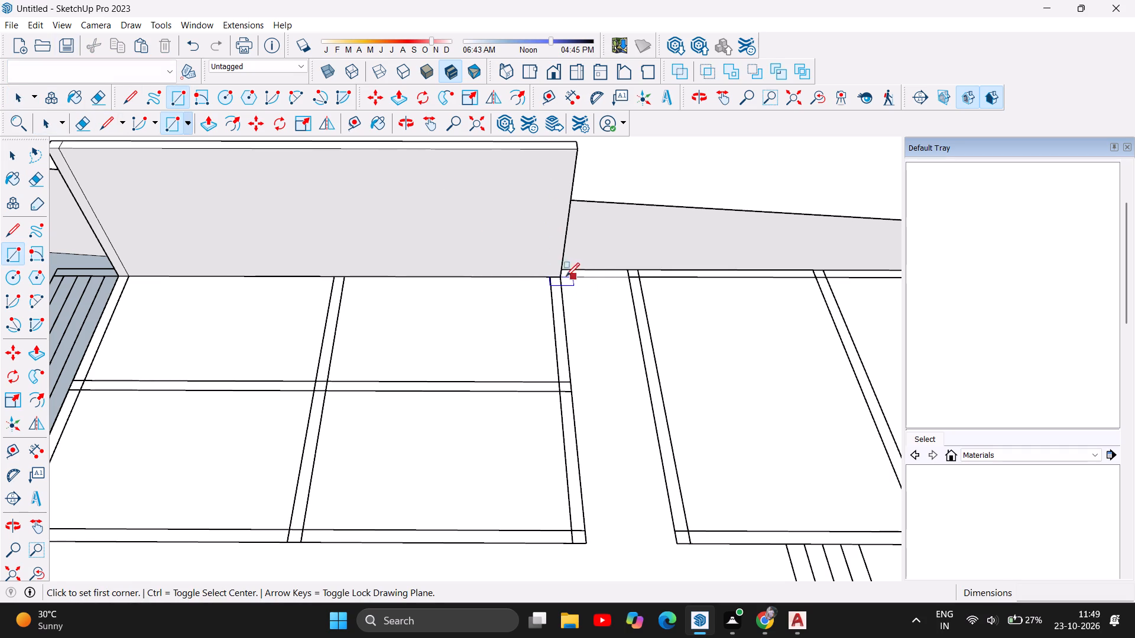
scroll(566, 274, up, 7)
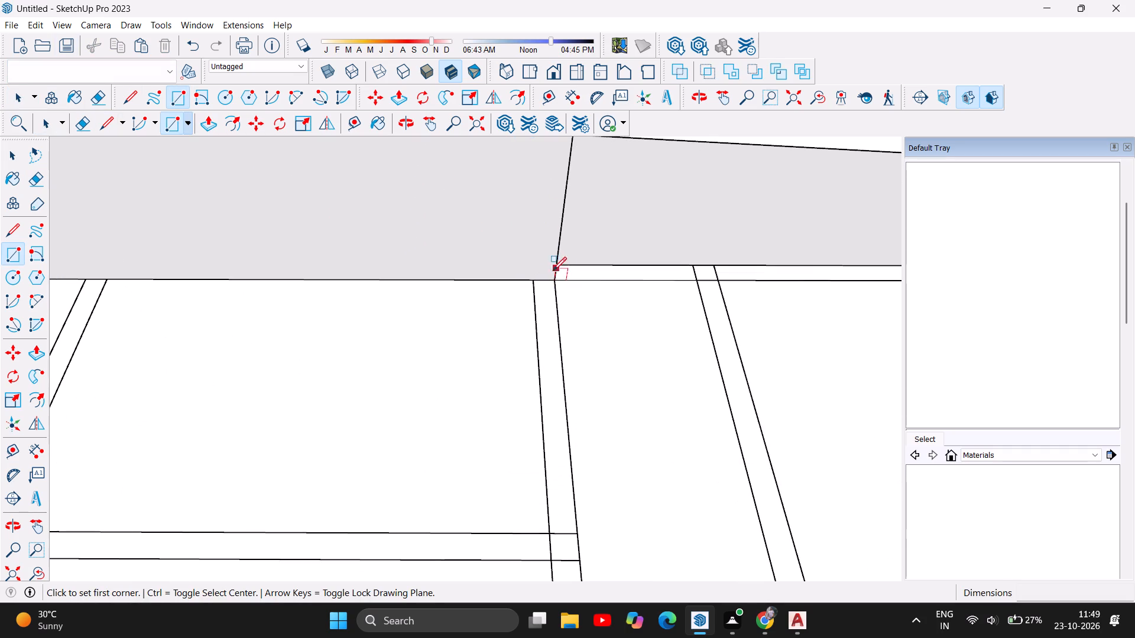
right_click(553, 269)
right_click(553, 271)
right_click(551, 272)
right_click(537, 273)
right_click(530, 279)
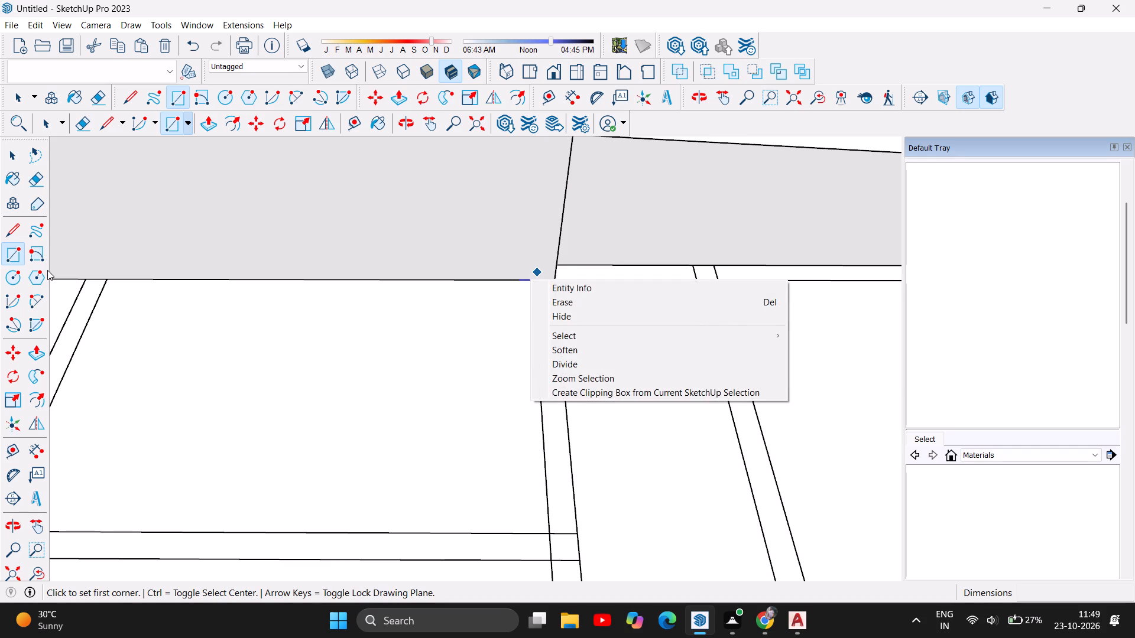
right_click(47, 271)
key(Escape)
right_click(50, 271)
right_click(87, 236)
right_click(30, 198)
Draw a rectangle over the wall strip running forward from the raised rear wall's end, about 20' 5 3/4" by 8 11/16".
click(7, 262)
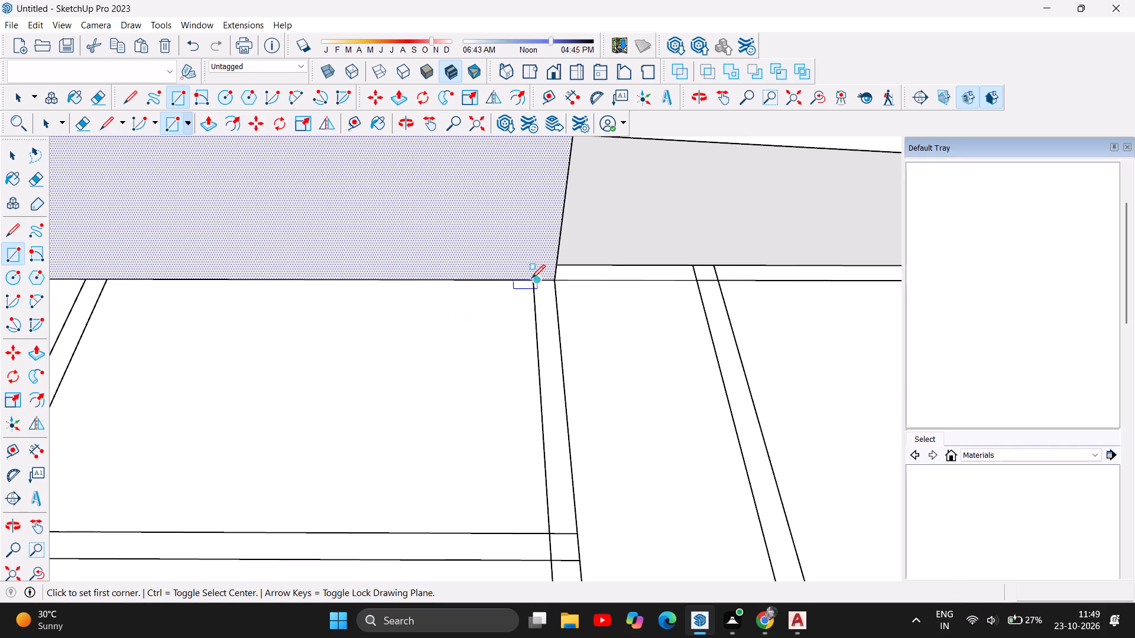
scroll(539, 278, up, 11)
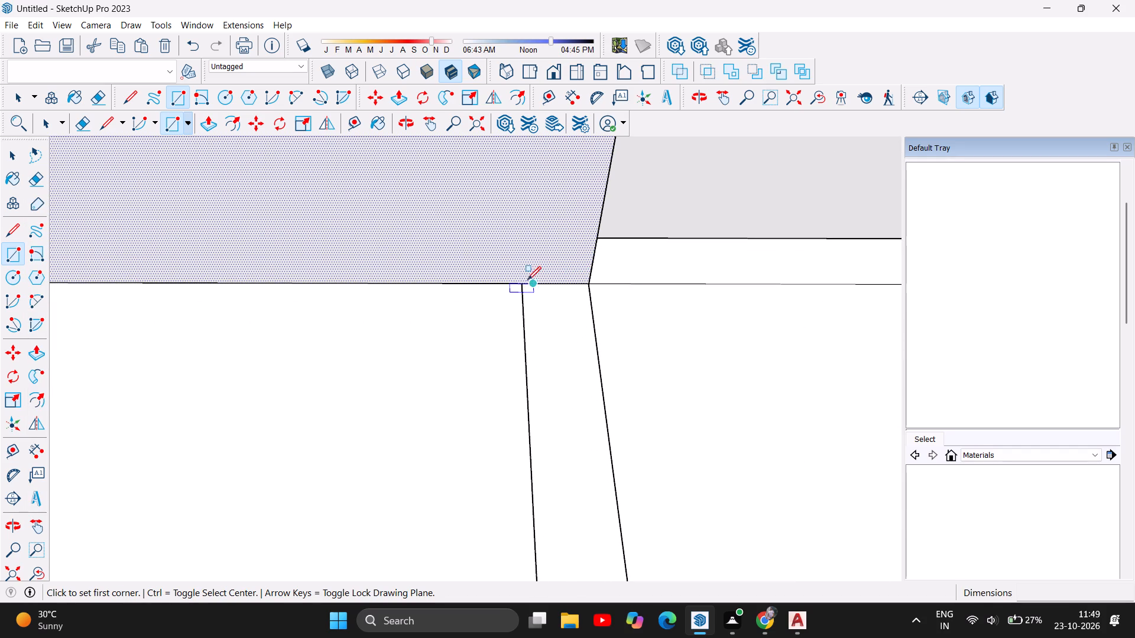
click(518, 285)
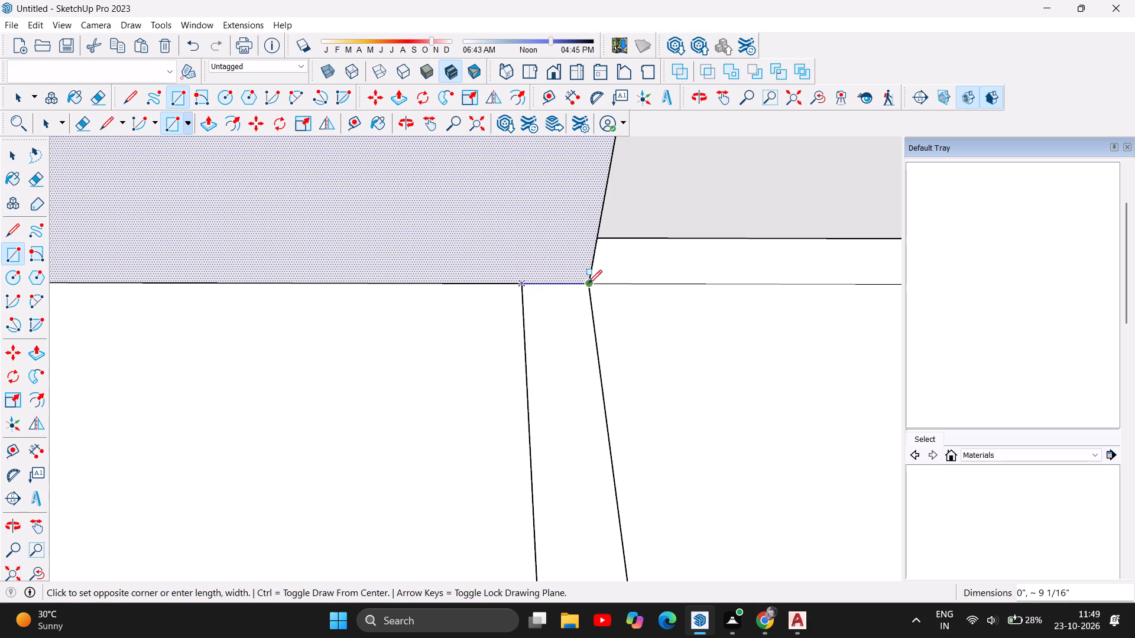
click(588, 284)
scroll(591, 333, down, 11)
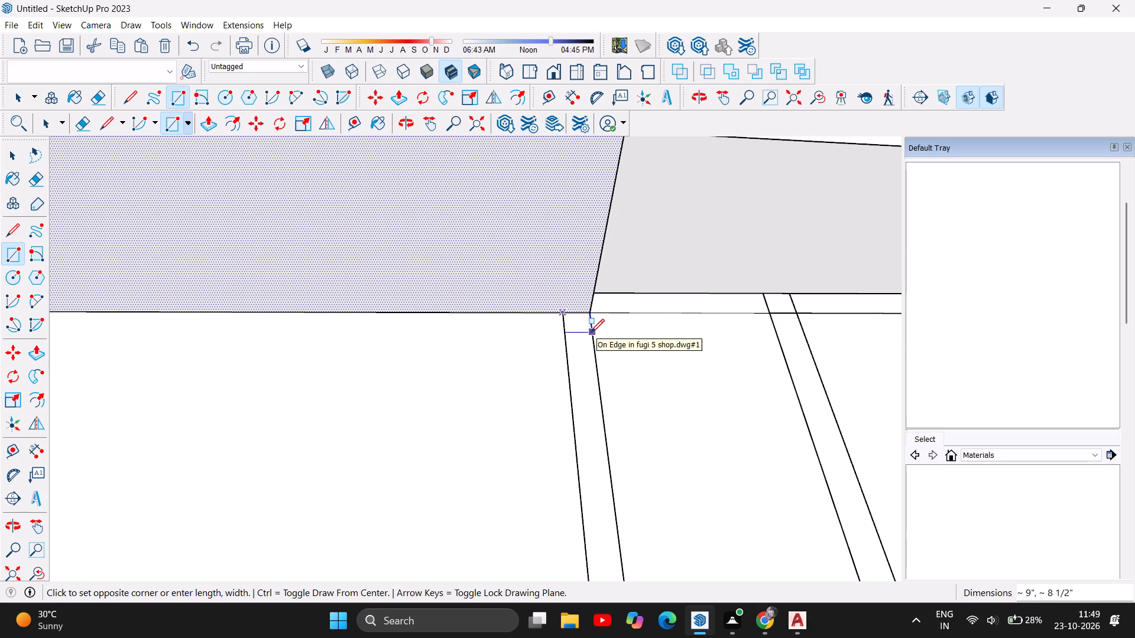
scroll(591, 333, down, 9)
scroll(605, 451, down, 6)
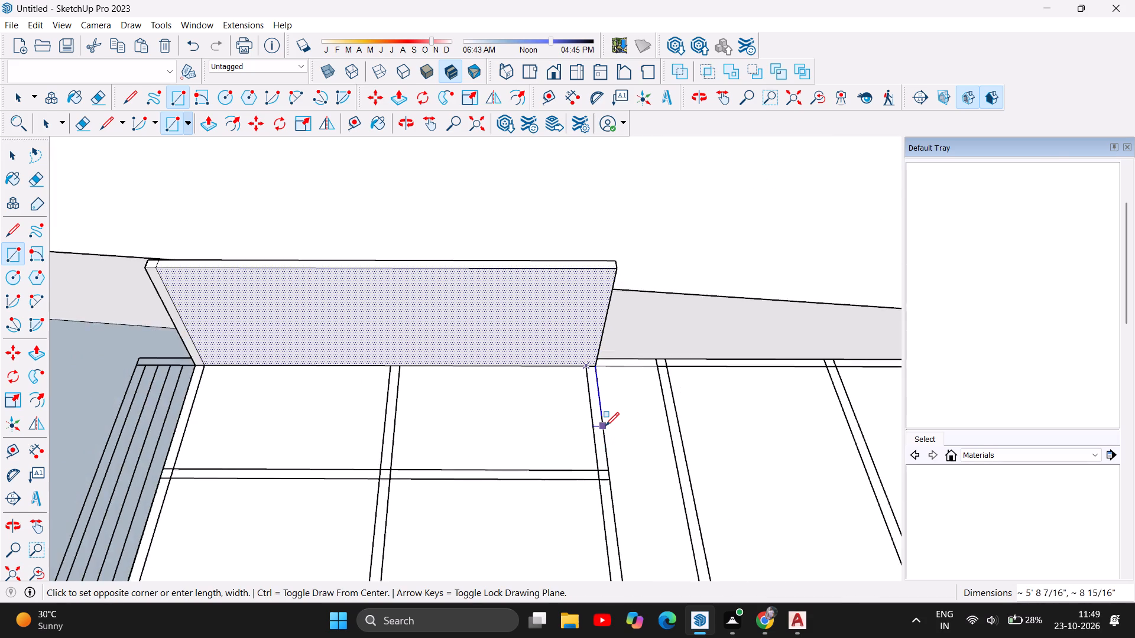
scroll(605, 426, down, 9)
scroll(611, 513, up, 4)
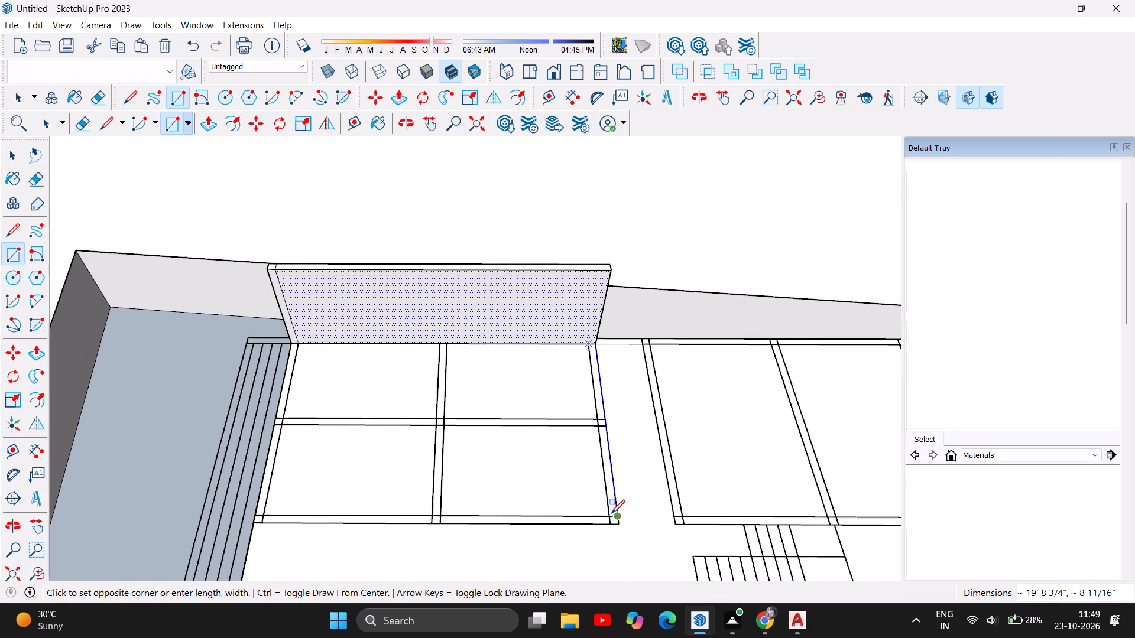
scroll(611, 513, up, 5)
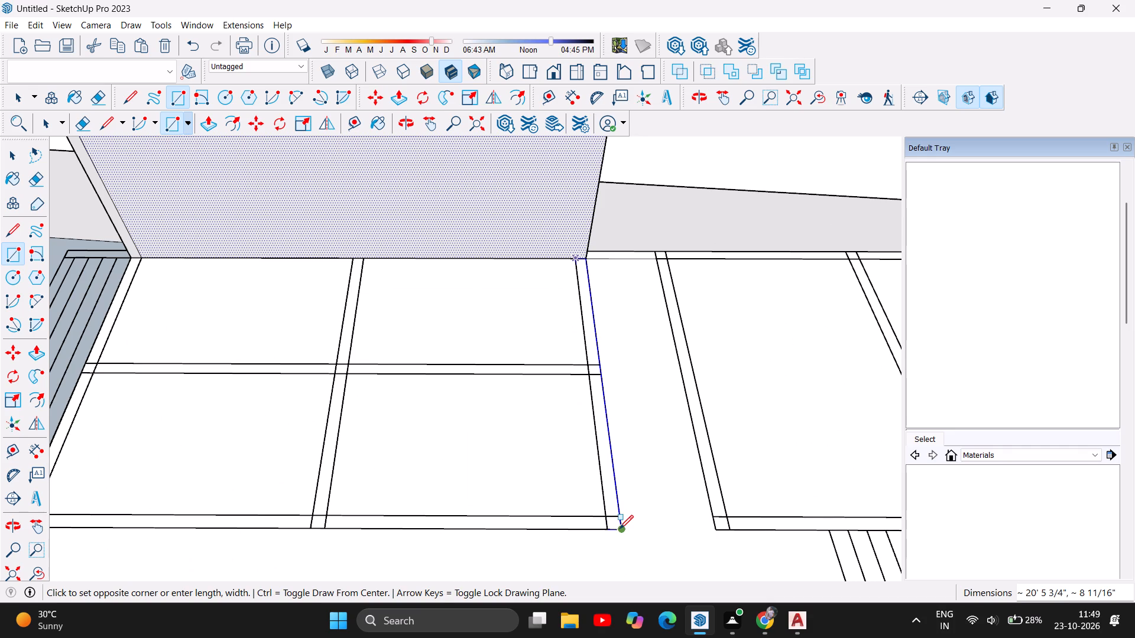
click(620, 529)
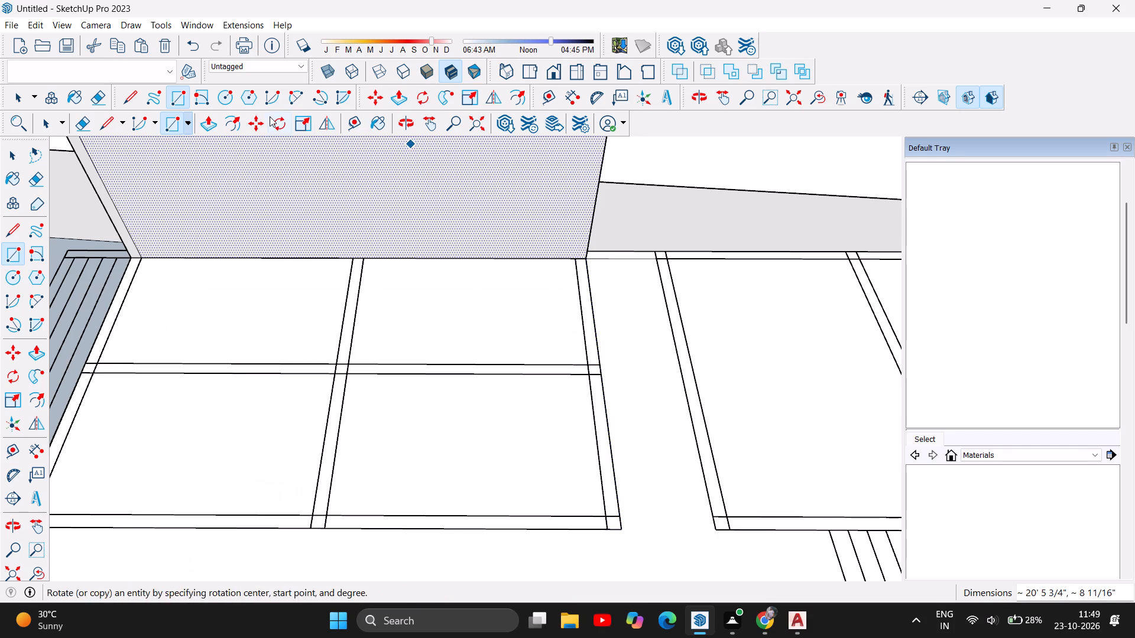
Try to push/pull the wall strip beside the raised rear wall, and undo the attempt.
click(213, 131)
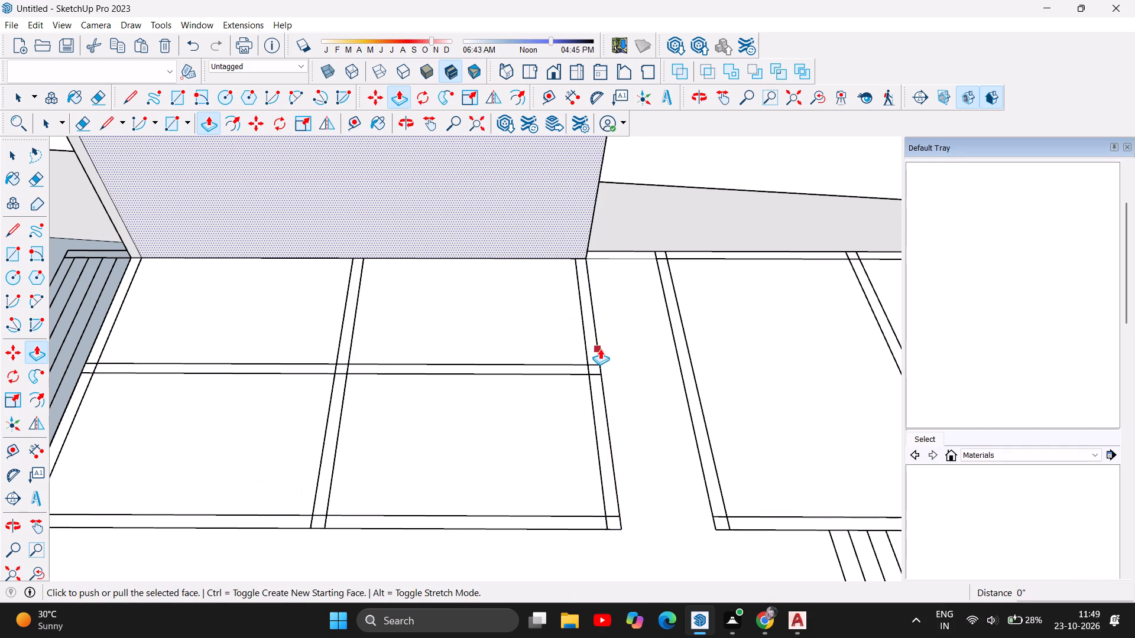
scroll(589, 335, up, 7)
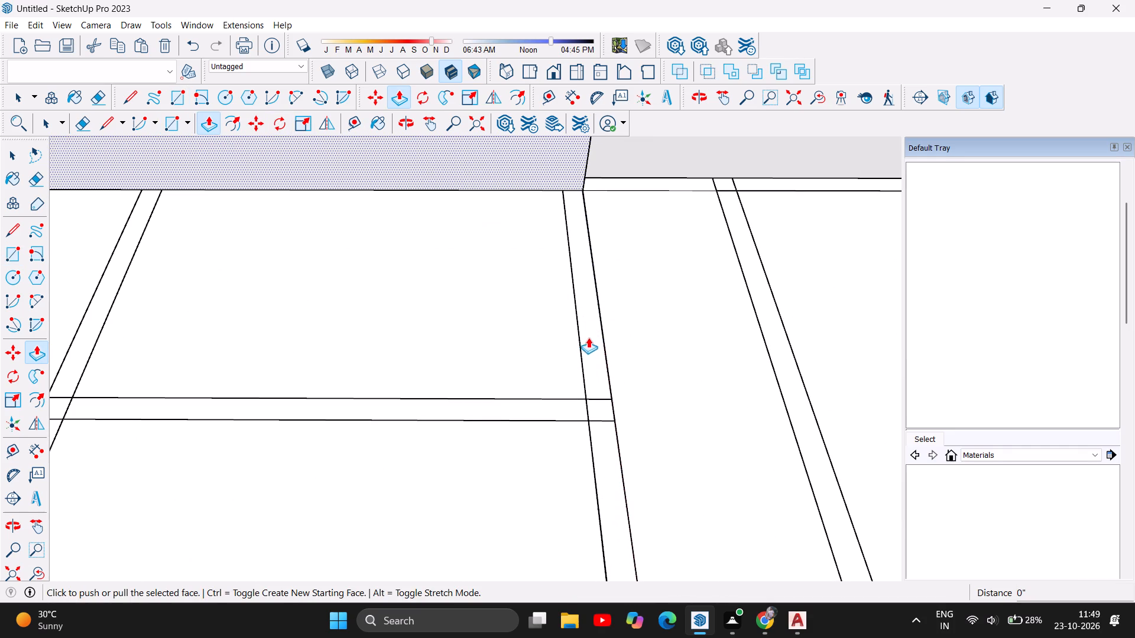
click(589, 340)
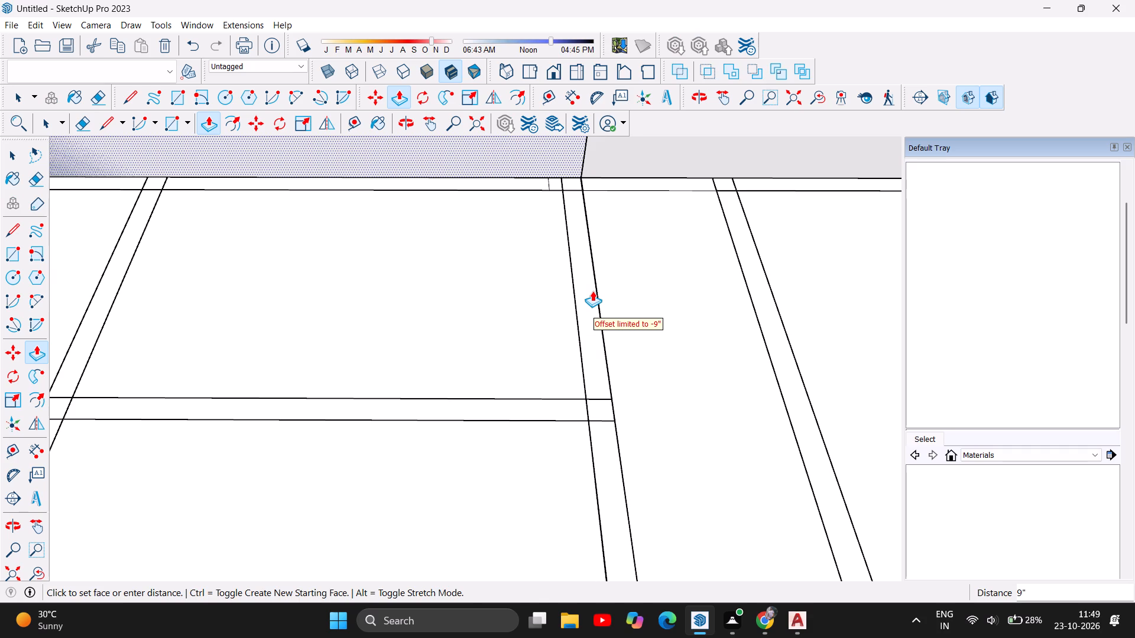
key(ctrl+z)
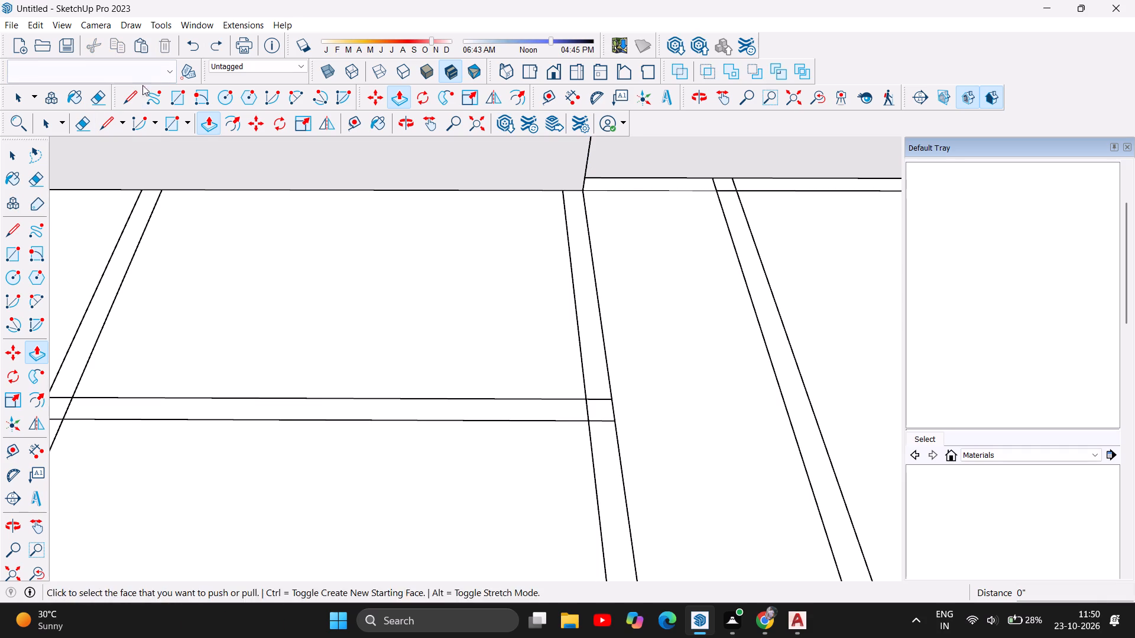
Draw a rectangle over the wall strip from the rear wall's end to the front corner, about 20' 5 3/4" by 8 11/16".
click(177, 99)
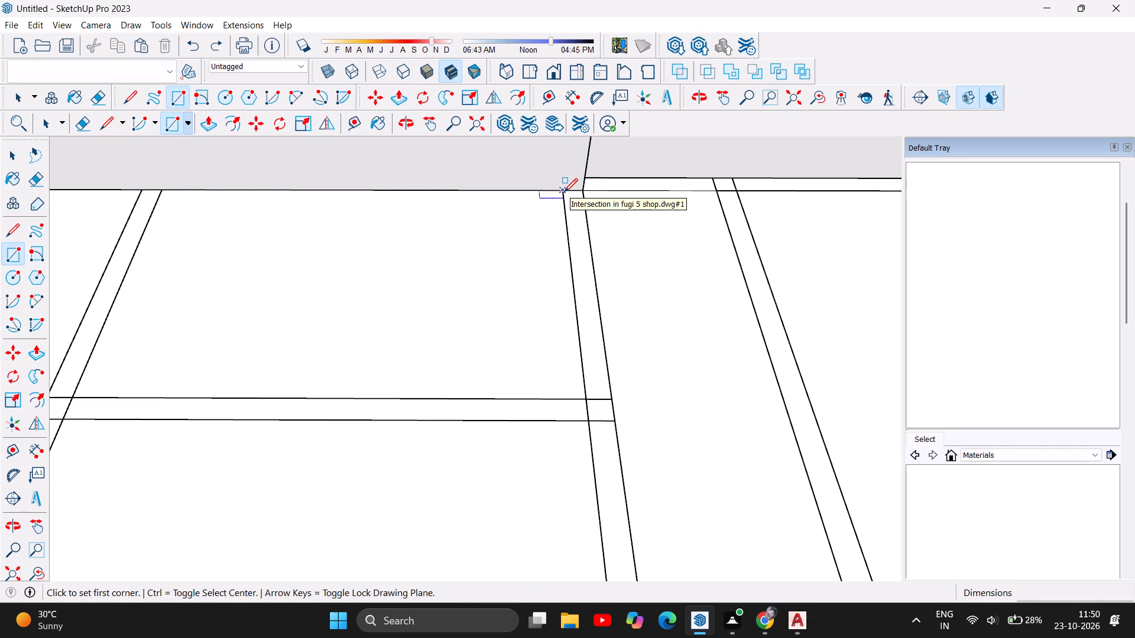
click(564, 192)
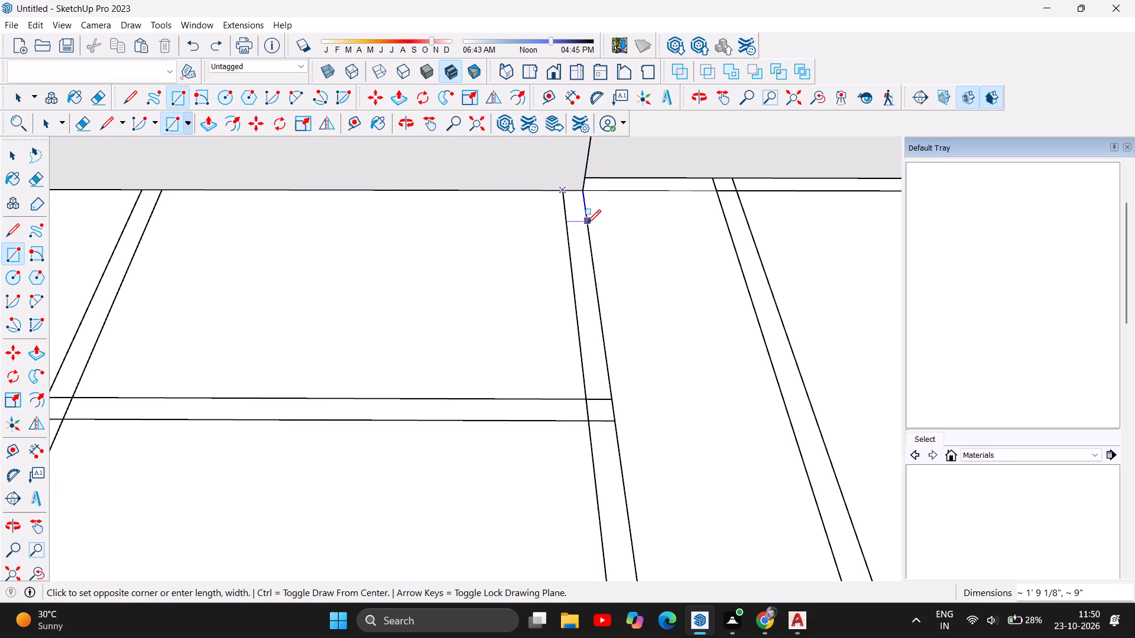
scroll(587, 223, down, 6)
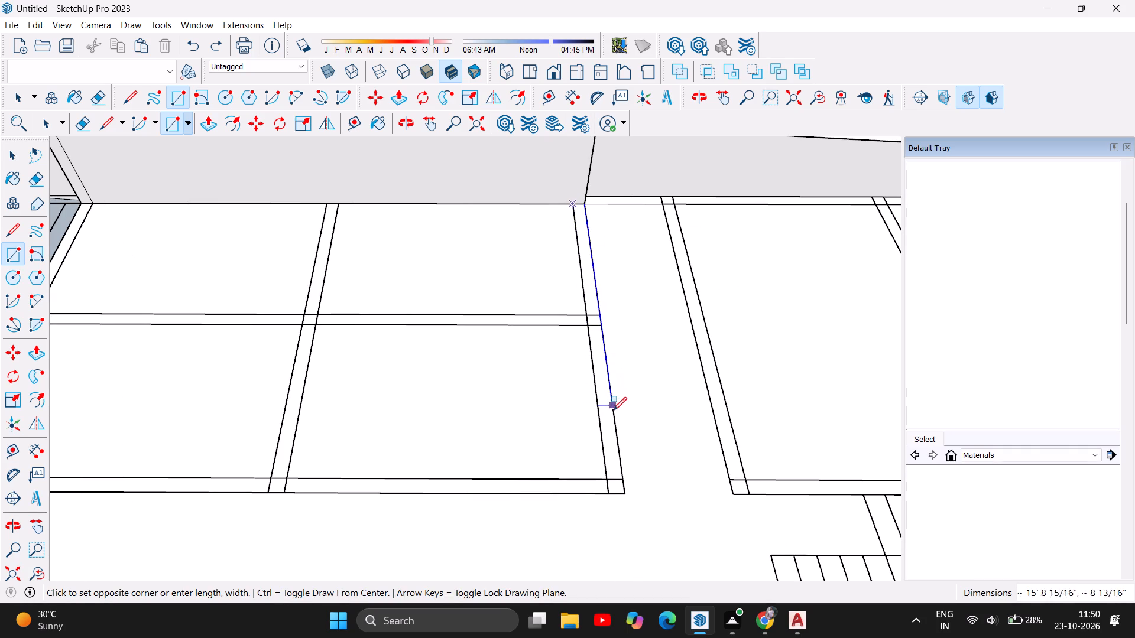
click(622, 496)
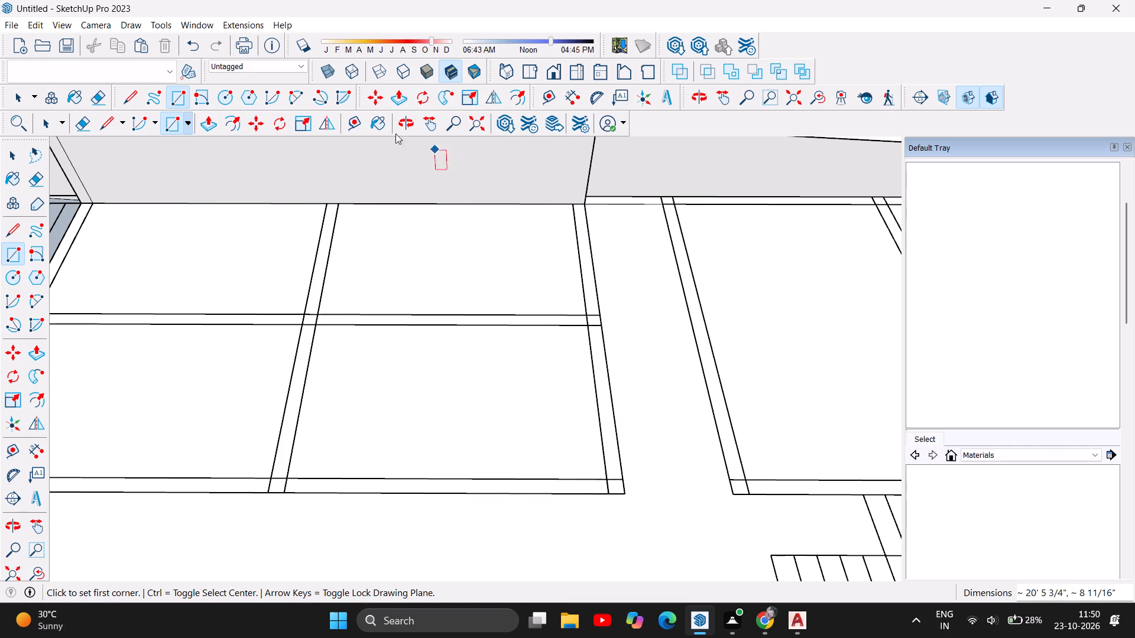
Push/pull the long wall strip running forward from the rear wall up 11'.
click(207, 122)
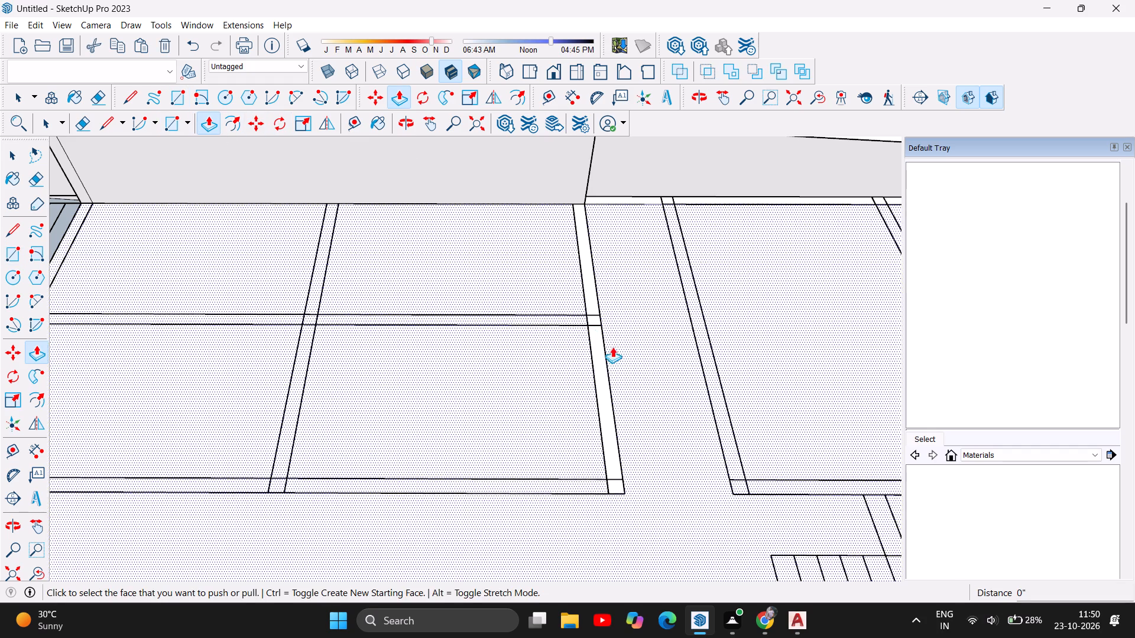
click(603, 359)
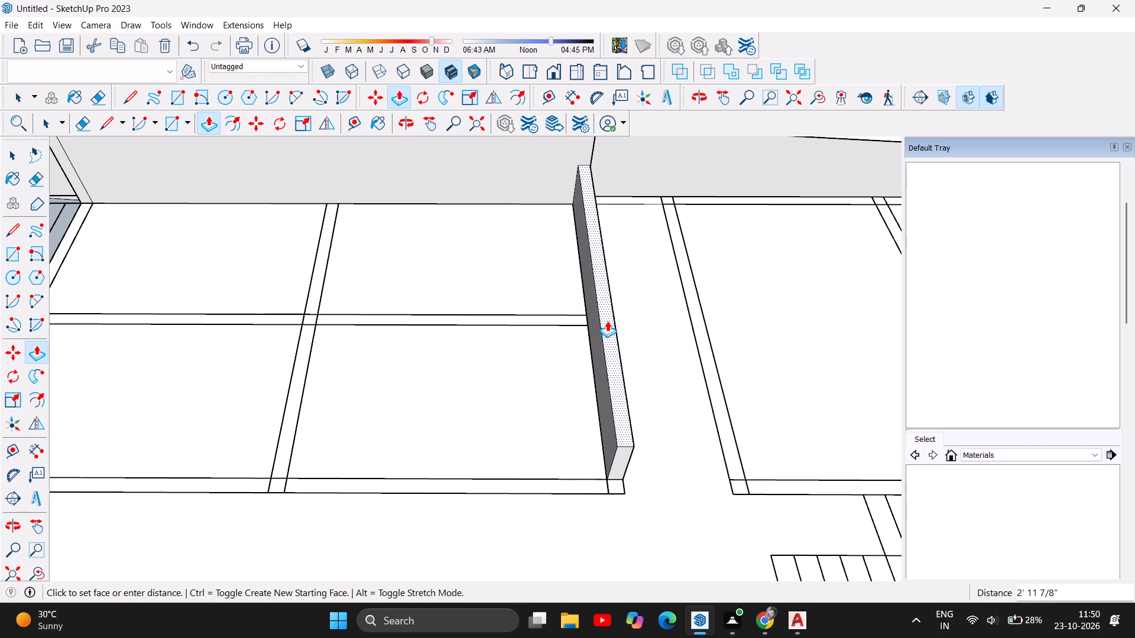
text(11')
key(Return)
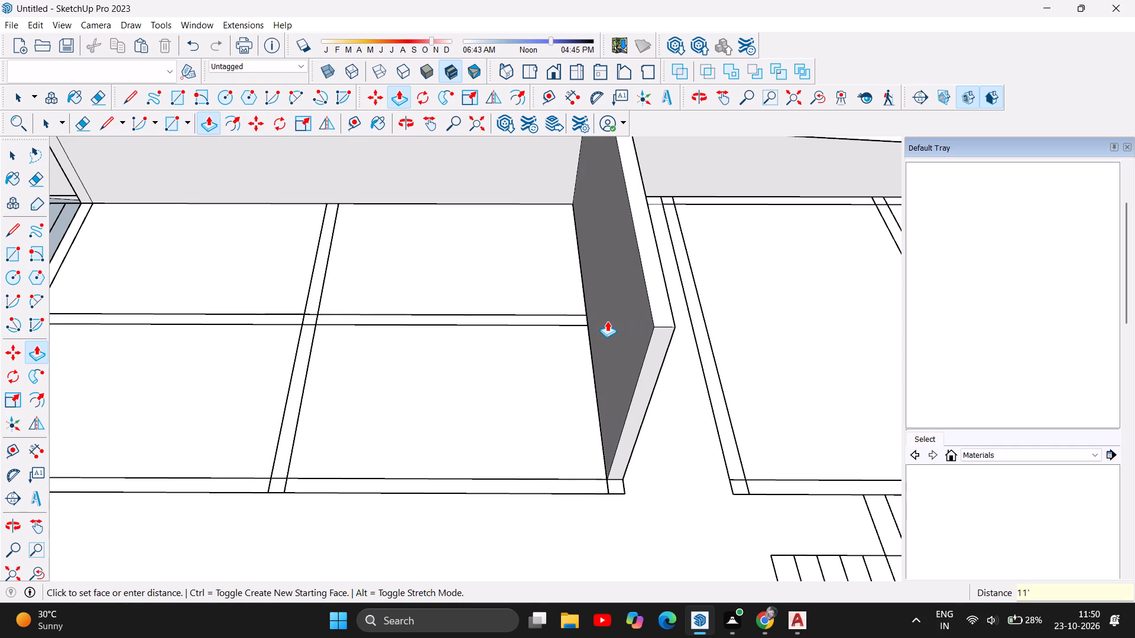
Push/pull the small unraised piece at the front end of the new wall up 11'.
click(617, 482)
text(11')
key(Return)
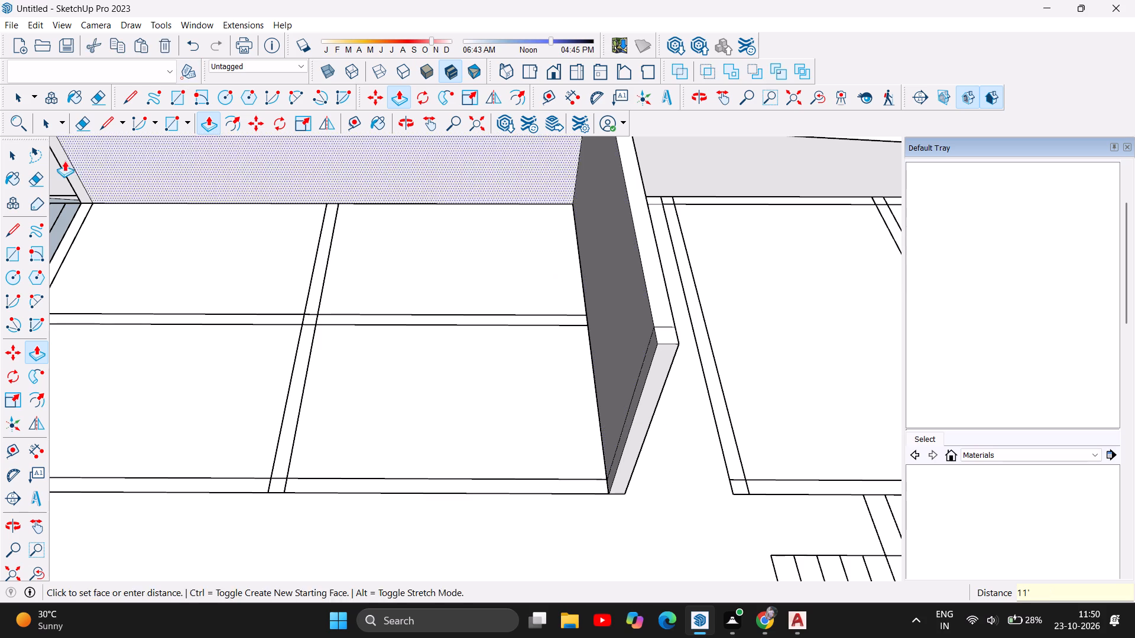
Delete the vertical seam line on the new wall's dark face and the short seam line across its top near the front end.
click(7, 155)
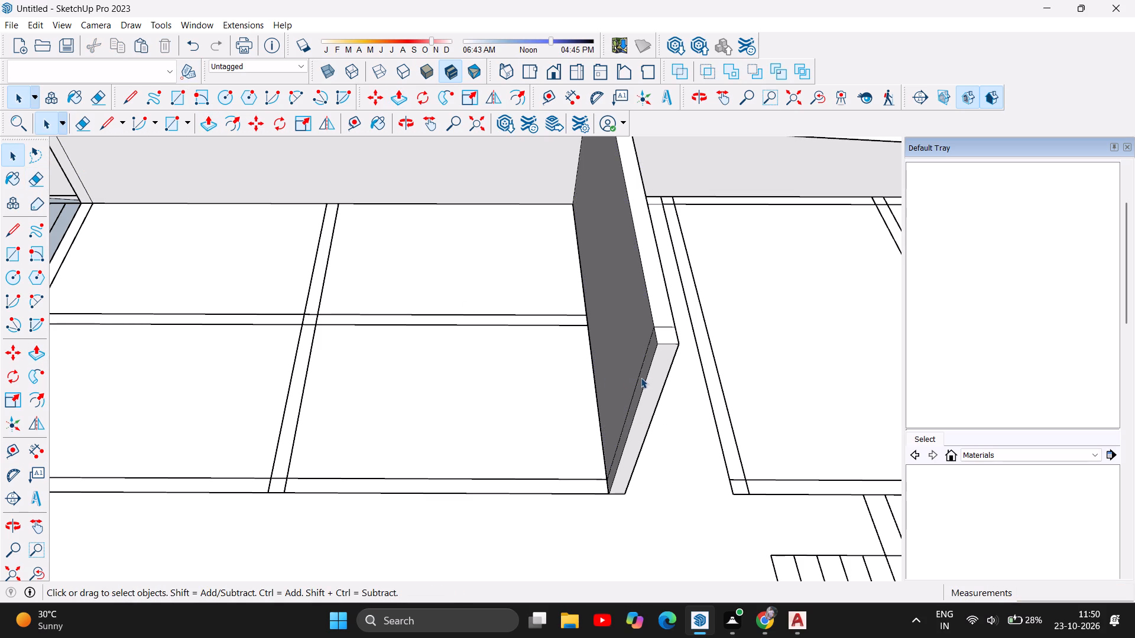
click(641, 377)
key(Delete)
click(663, 325)
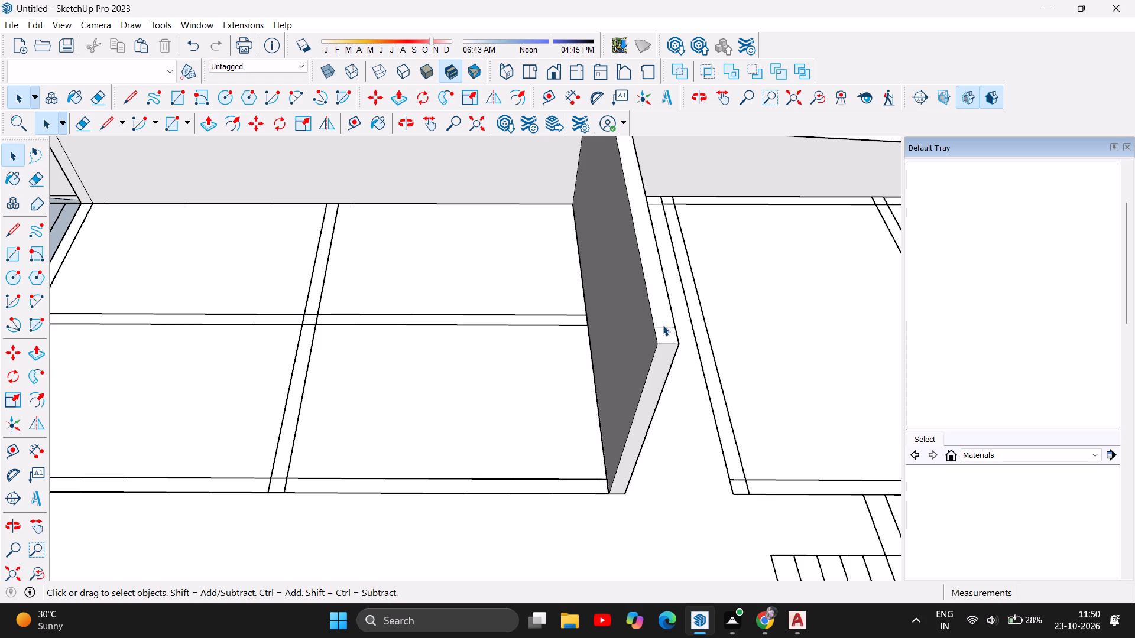
click(663, 325)
drag(666, 325, 667, 331)
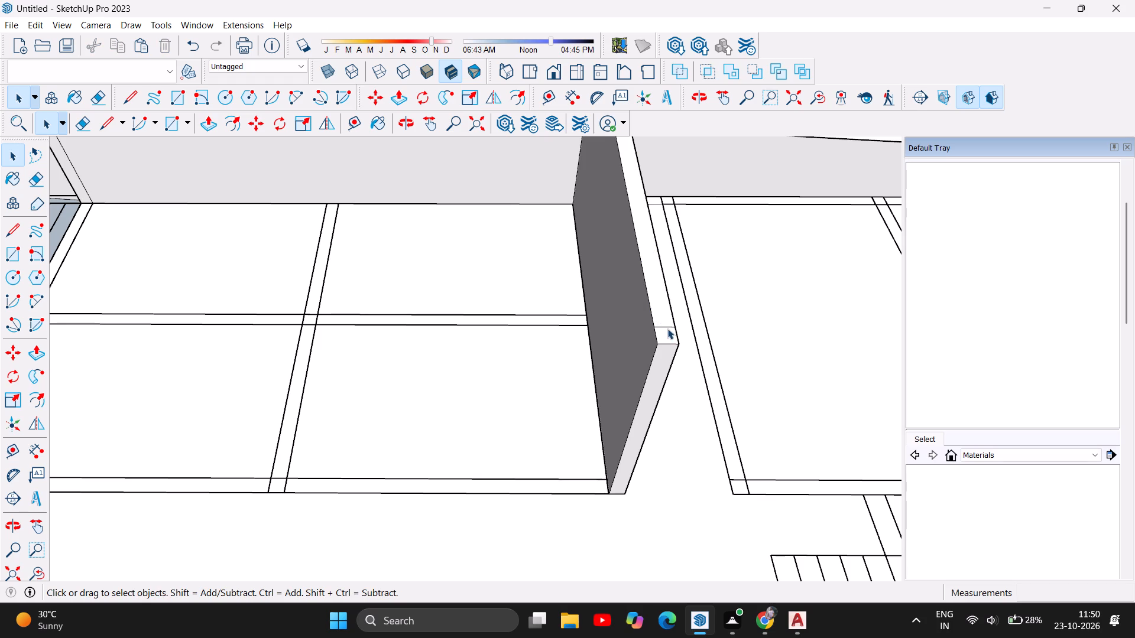
click(663, 325)
key(Delete)
Delete the vertical seam line near the front end on the opposite face of the new wall.
click(409, 125)
drag(637, 309, 382, 243)
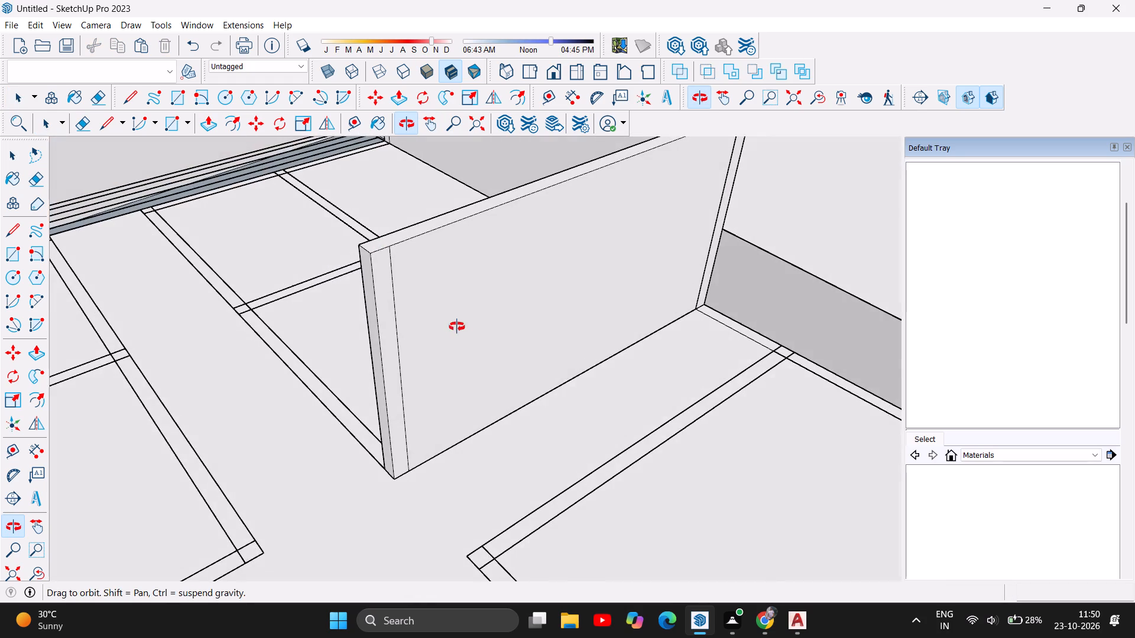
scroll(436, 320, up, 2)
click(2, 150)
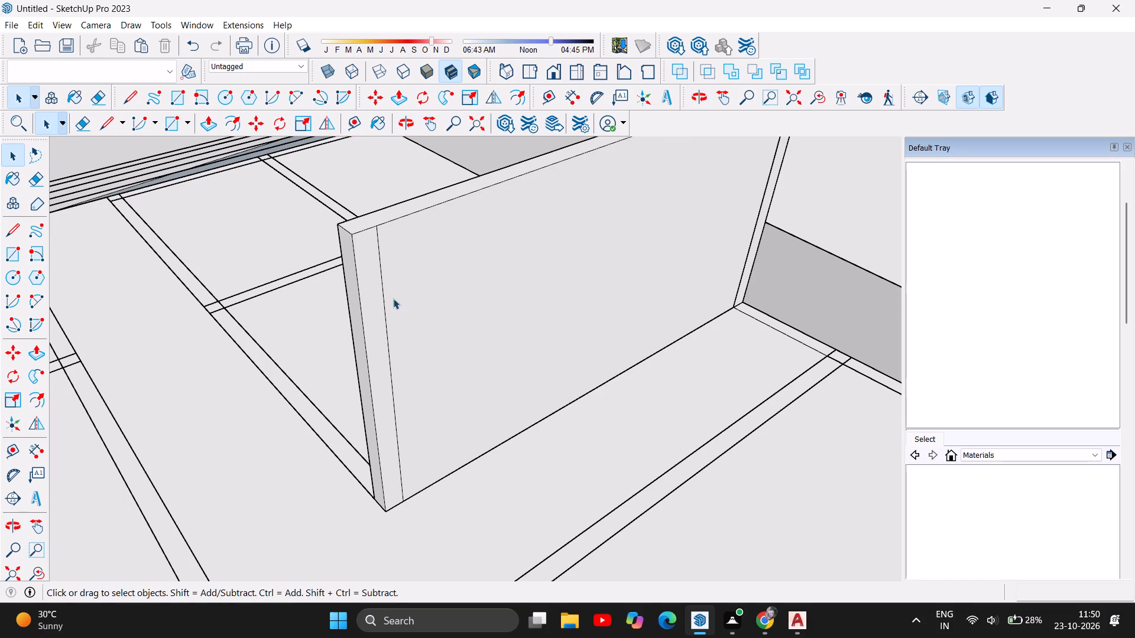
click(382, 300)
key(Delete)
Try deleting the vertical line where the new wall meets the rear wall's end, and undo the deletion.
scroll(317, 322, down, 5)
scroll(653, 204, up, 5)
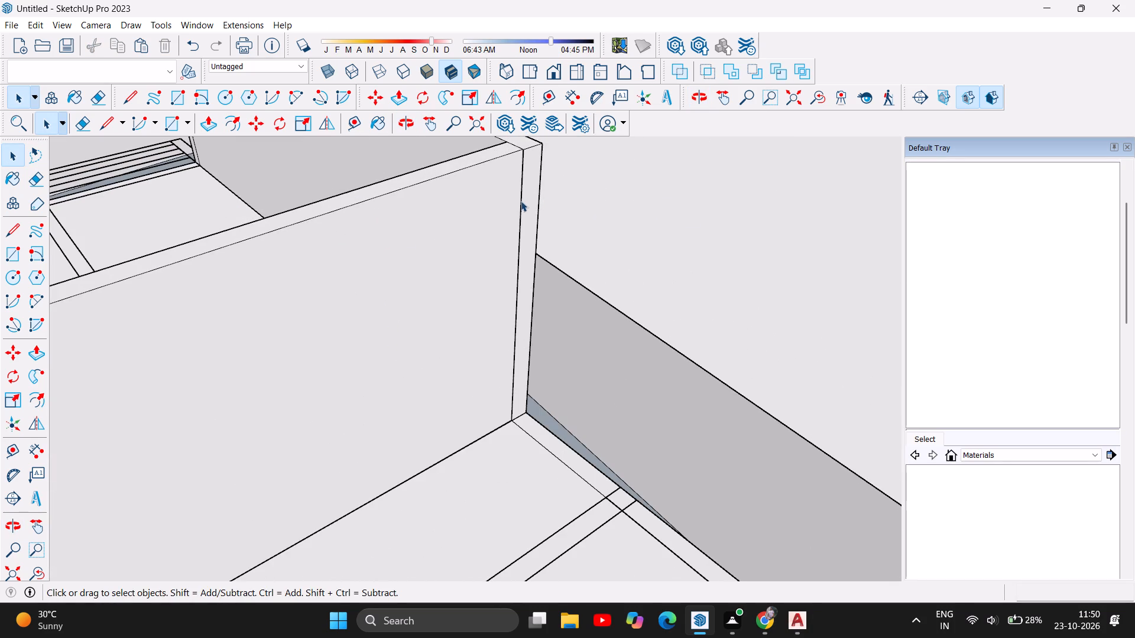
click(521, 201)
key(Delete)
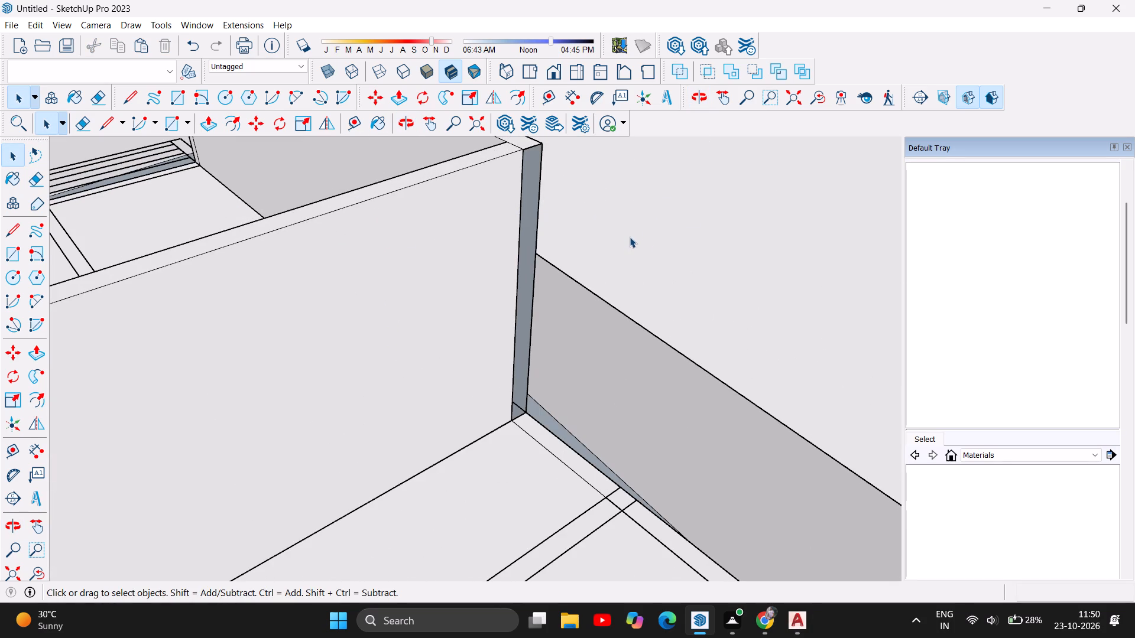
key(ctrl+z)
Delete the short seam line across the wall top where the new wall meets the rear wall.
scroll(531, 151, up, 6)
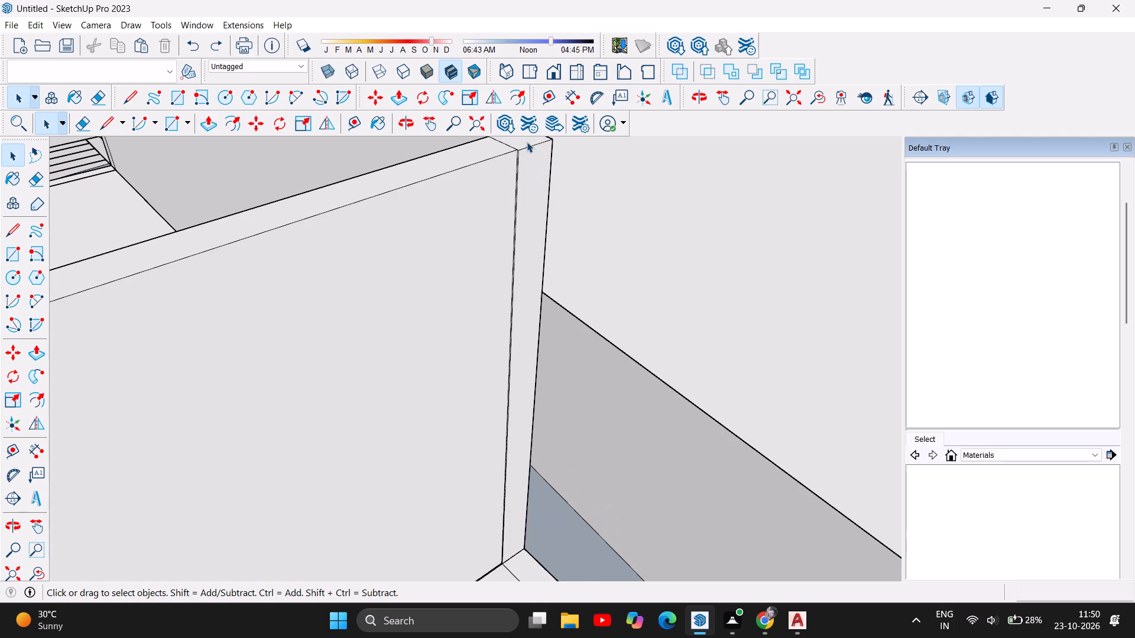
click(499, 141)
key(Delete)
Examine the closely spaced pair of vertical lines where the new wall meets the rear wall's end.
scroll(518, 157, up, 11)
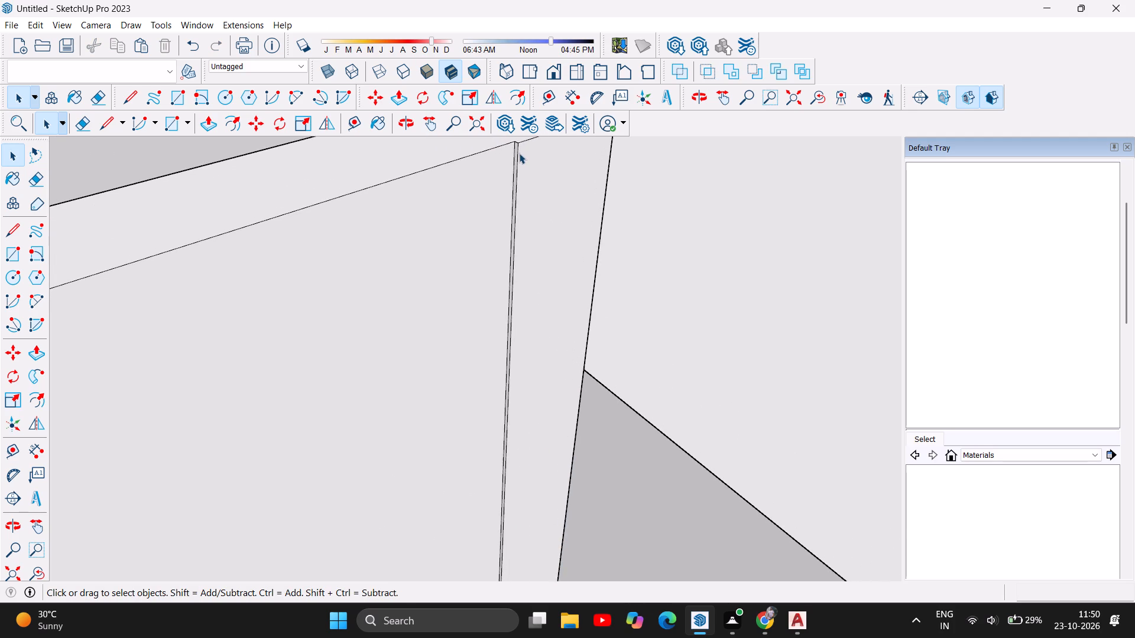
scroll(519, 153, up, 4)
scroll(524, 187, down, 1)
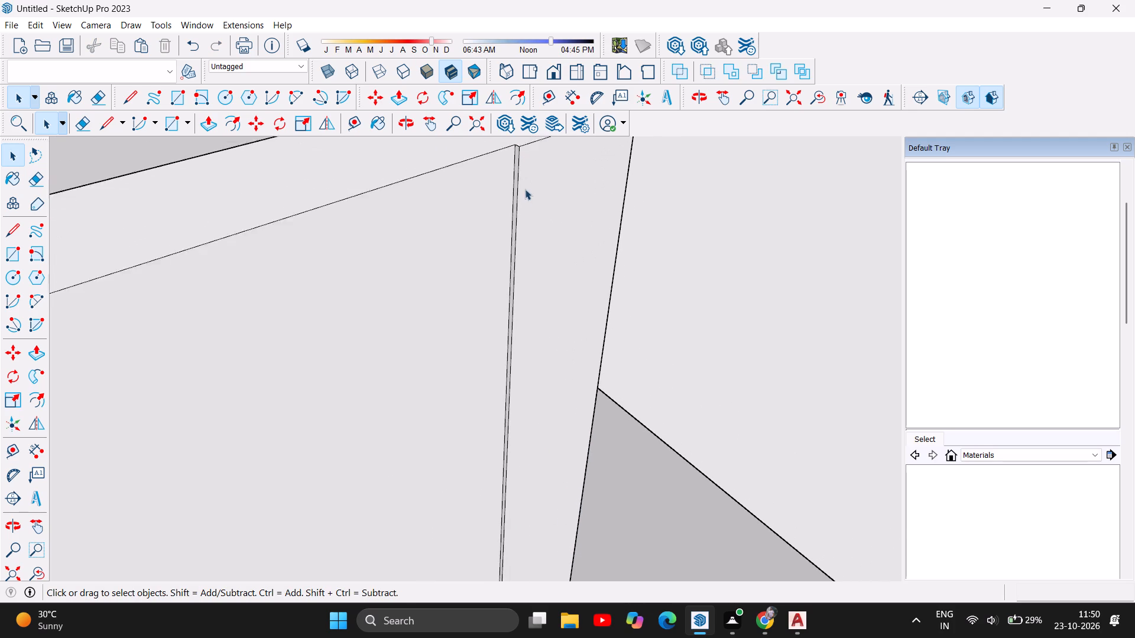
scroll(525, 189, down, 3)
scroll(577, 219, down, 6)
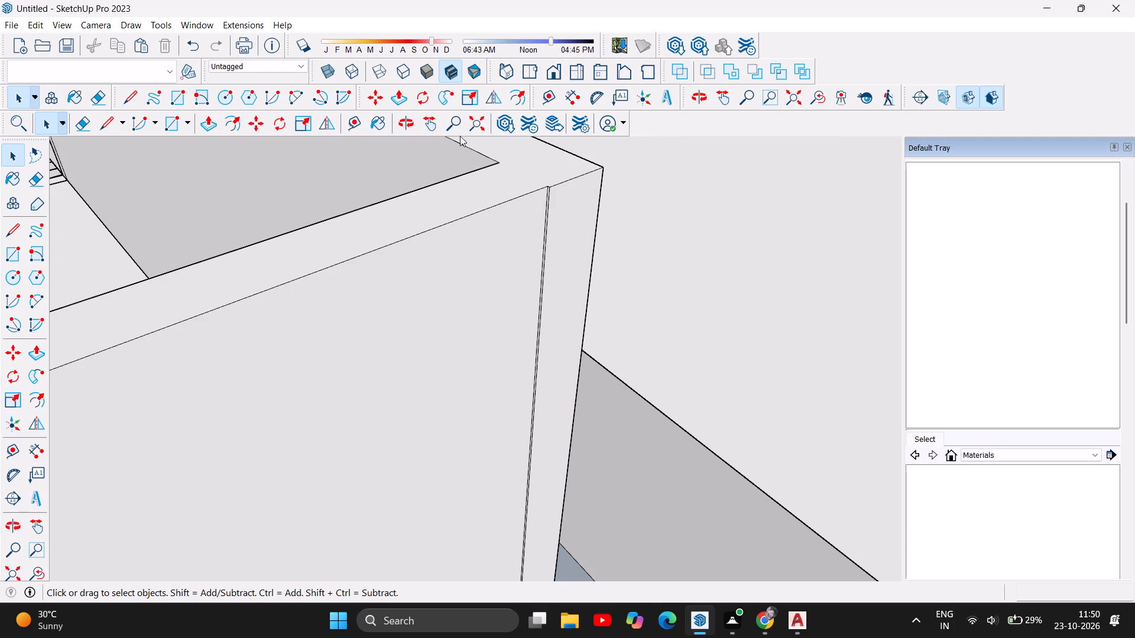
Push/Pull the narrow face at the rear wall's end in about 5/16" so it sits flush with the adjoining new wall face.
click(209, 116)
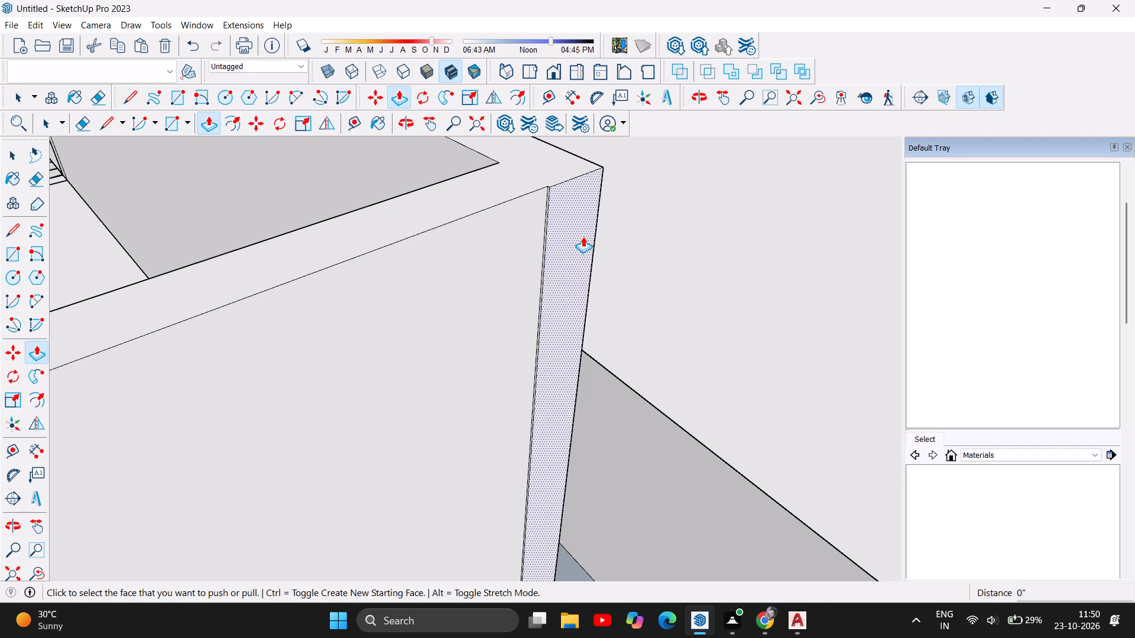
click(583, 236)
click(574, 223)
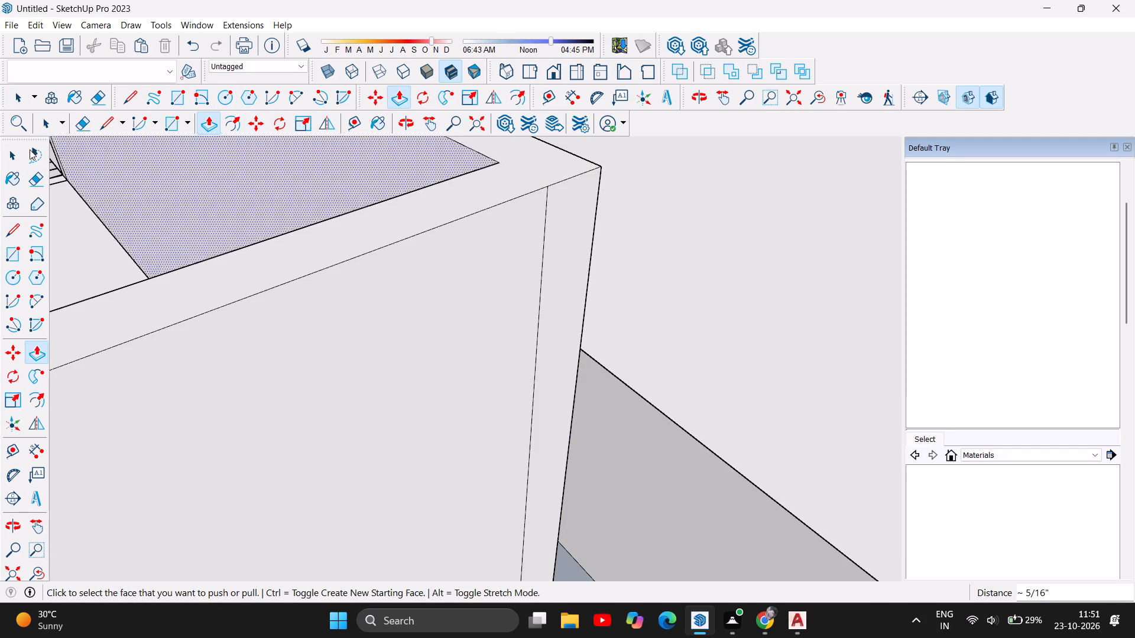
Delete the remaining vertical seam line where the new wall meets the rear wall's end.
click(15, 151)
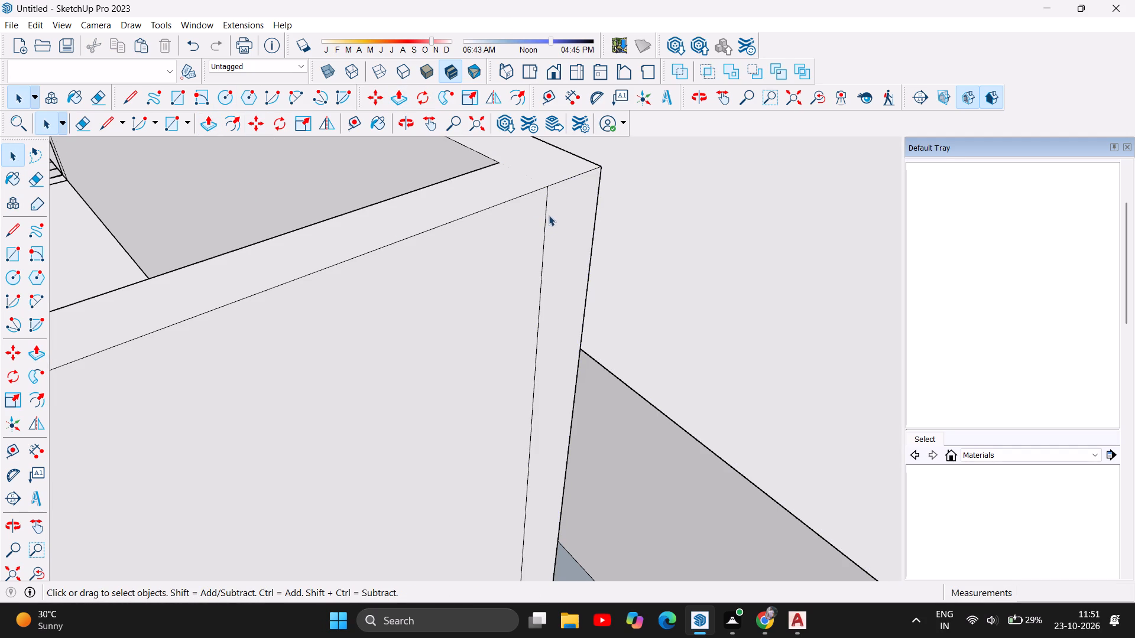
click(546, 215)
key(Delete)
Examine the upper floor layout and the outer wall strip along the long side opposite the raised walls.
scroll(669, 291, down, 6)
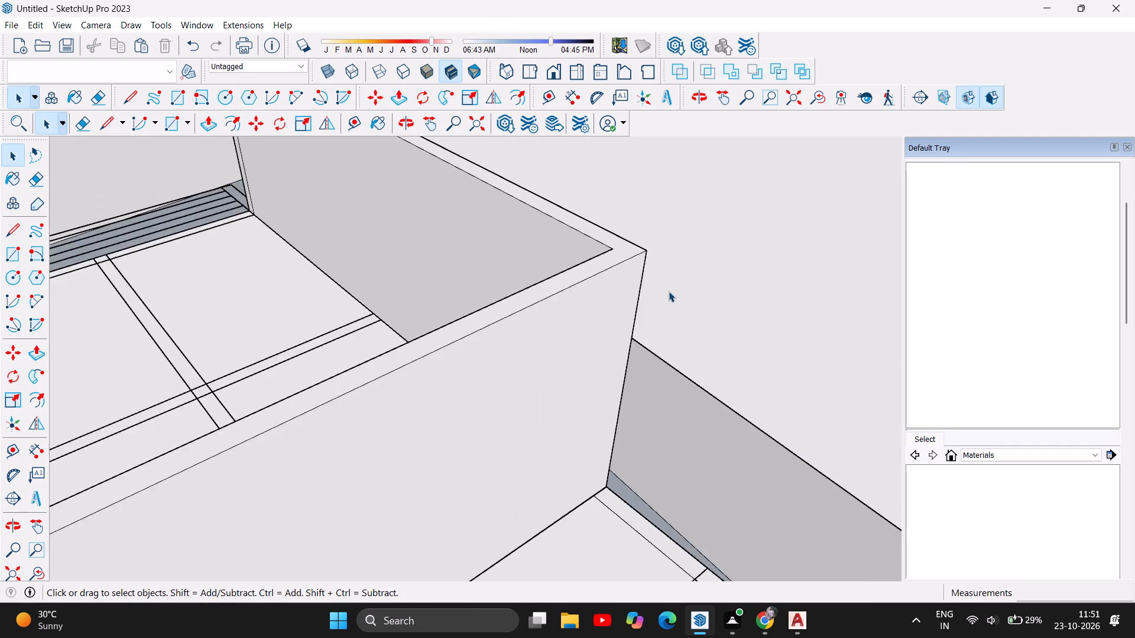
scroll(669, 291, down, 12)
scroll(667, 294, up, 1)
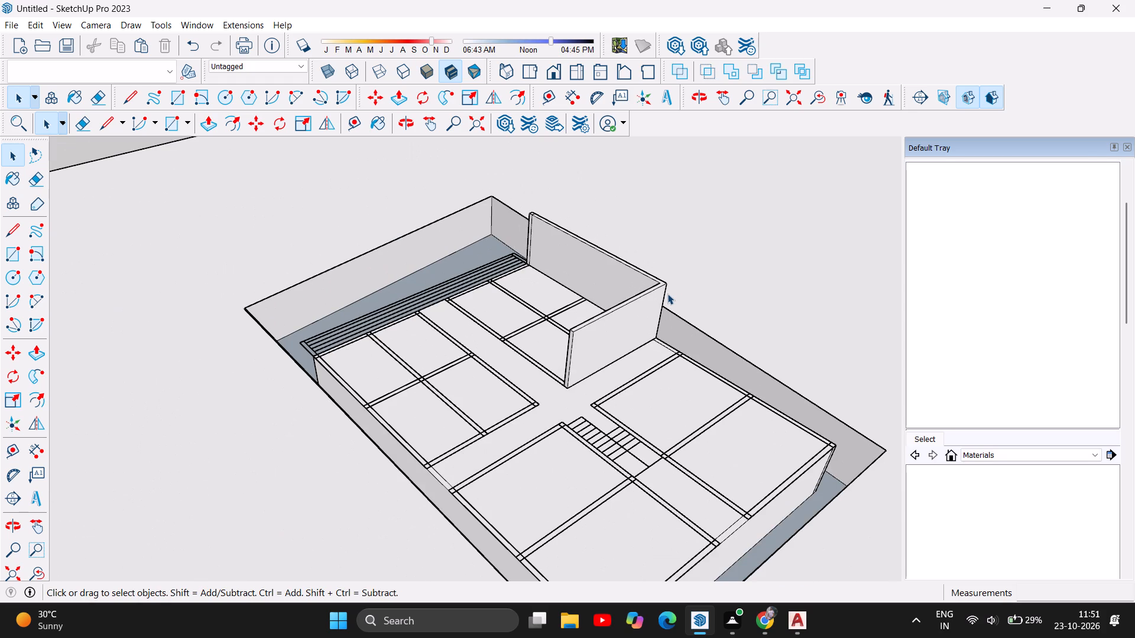
scroll(667, 294, up, 1)
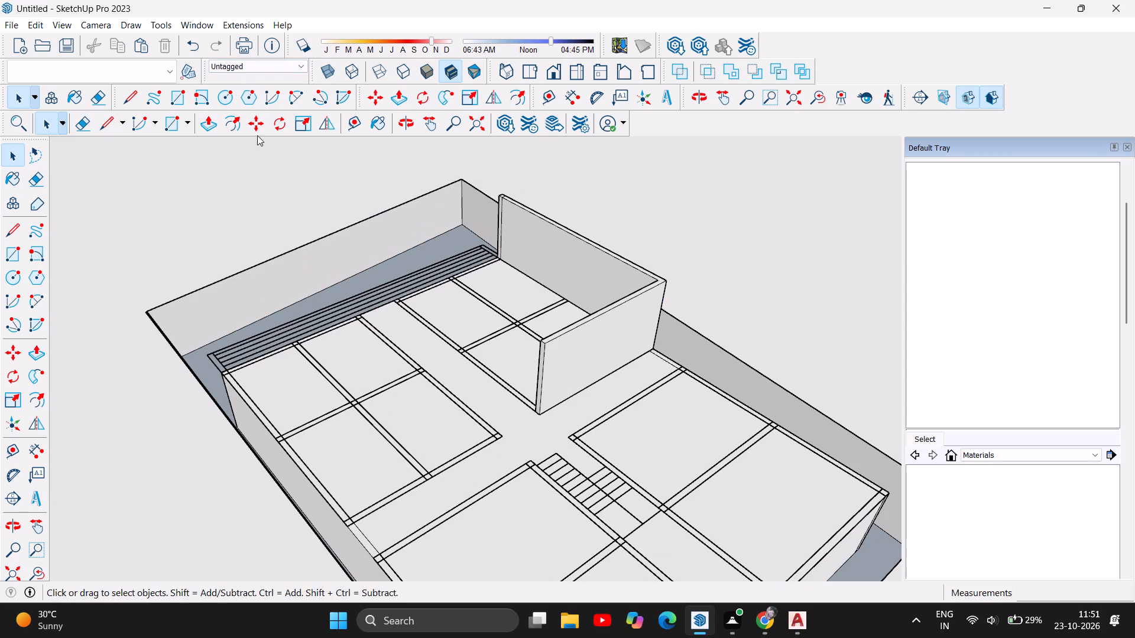
click(406, 126)
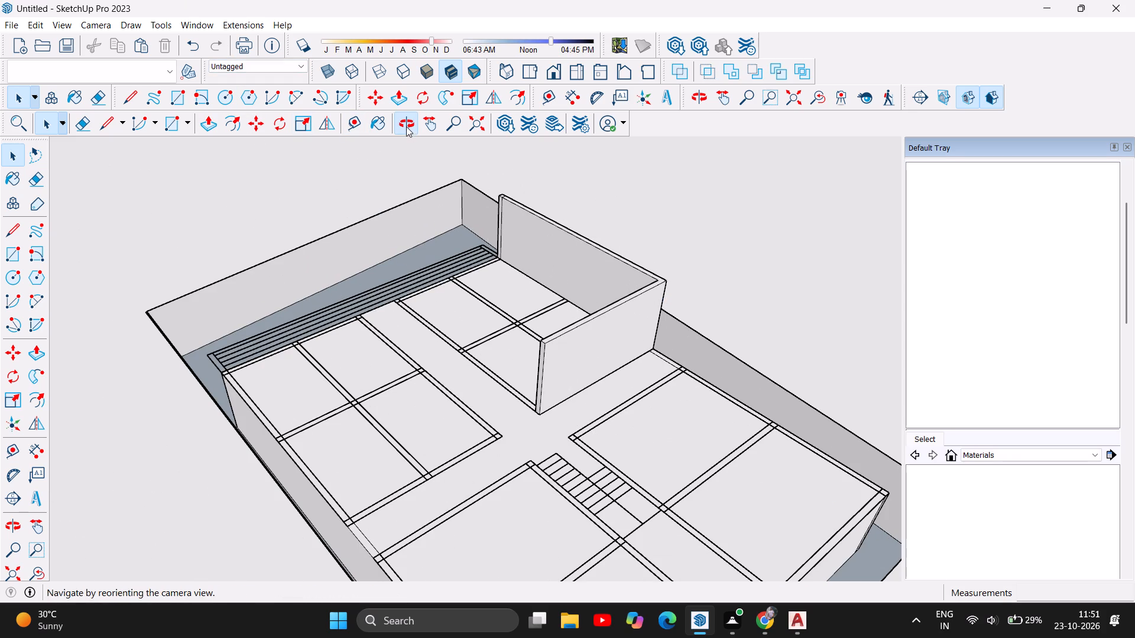
drag(453, 331, 793, 288)
drag(358, 367, 765, 309)
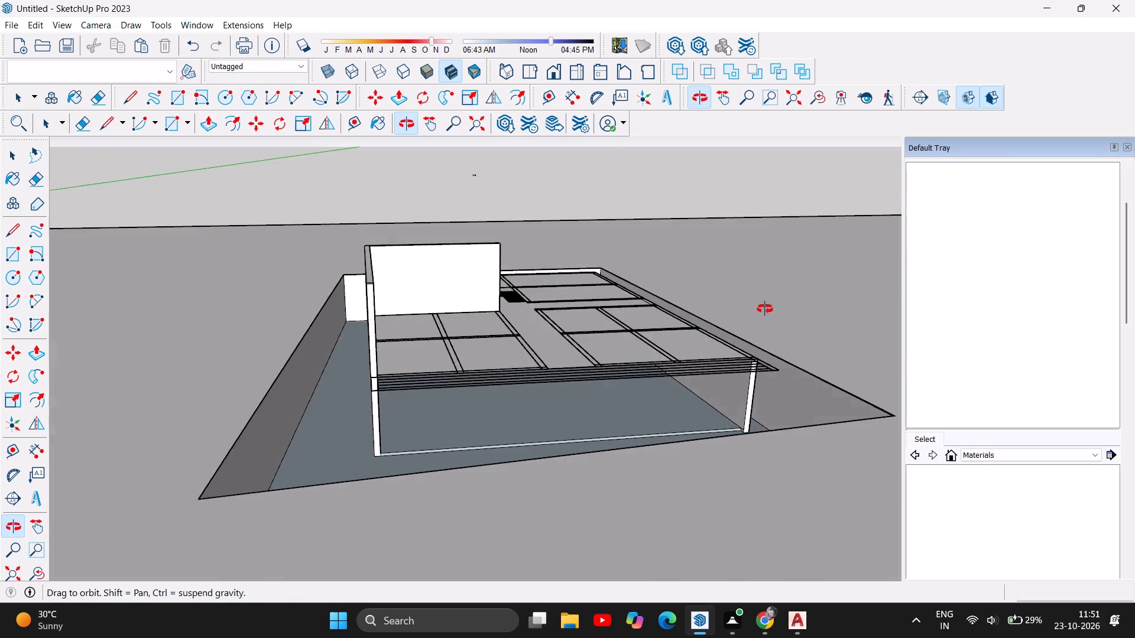
drag(765, 309, 680, 510)
scroll(701, 269, up, 12)
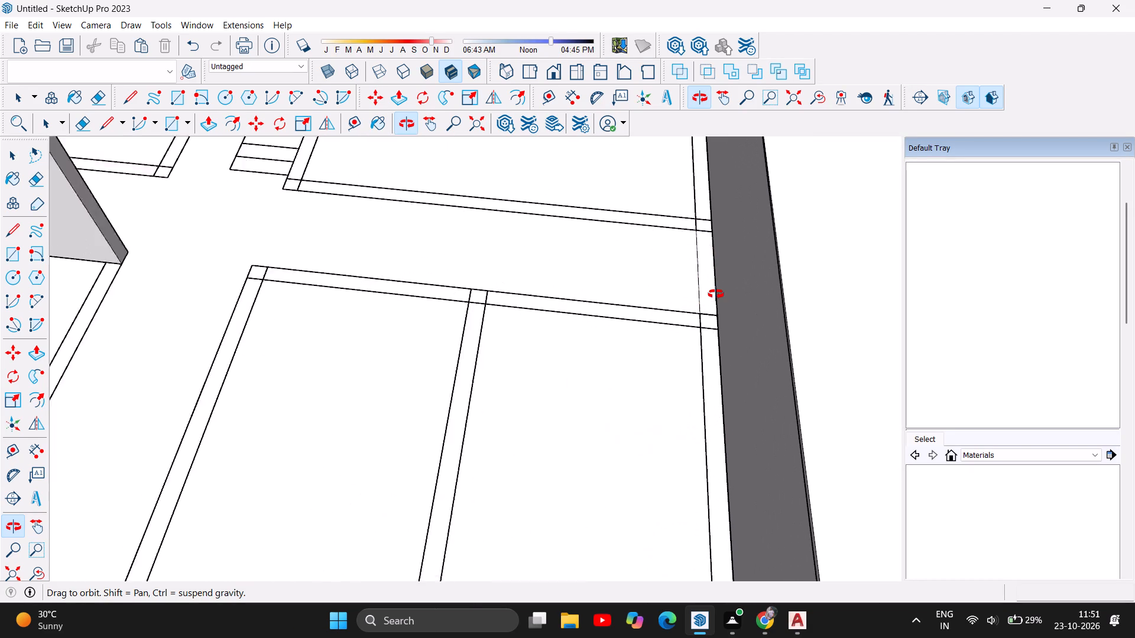
scroll(716, 294, up, 2)
drag(698, 392, 589, 249)
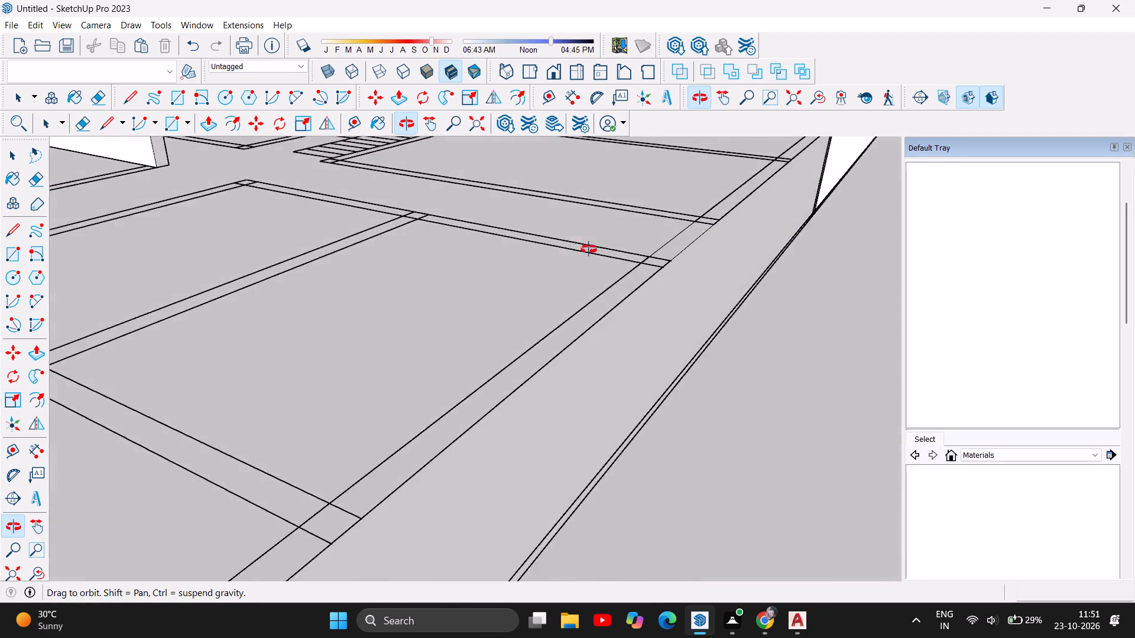
drag(589, 249, 741, 289)
scroll(735, 292, down, 12)
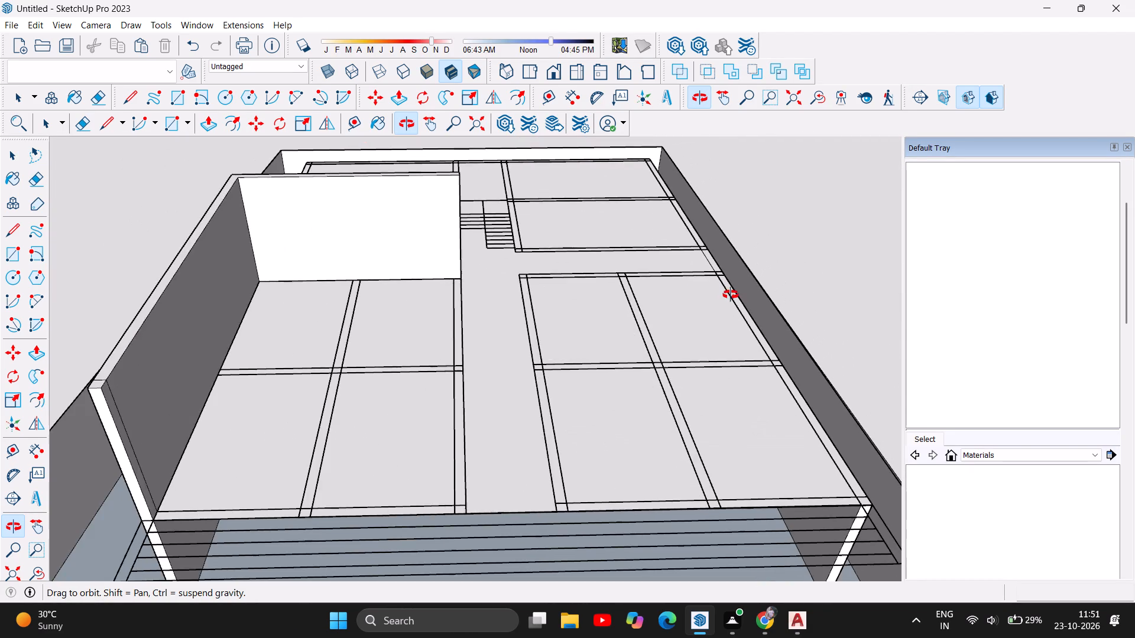
scroll(731, 295, down, 3)
Examine the raised walls, the front end of the long wall and the front steps from several angles.
drag(364, 400, 514, 298)
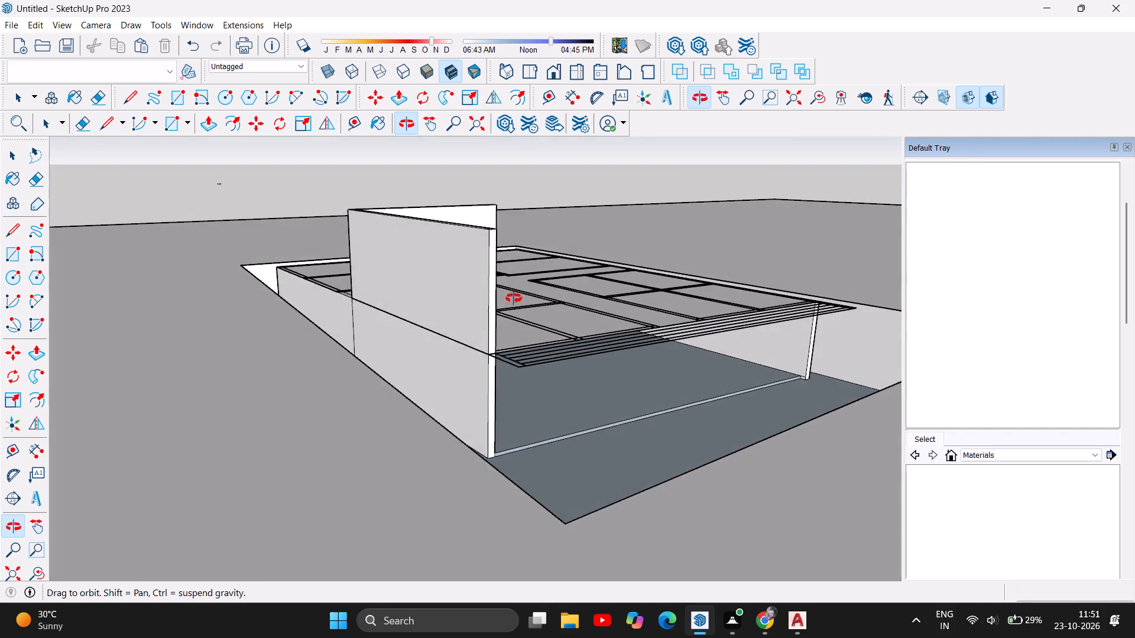
drag(514, 298, 569, 289)
scroll(524, 357, up, 11)
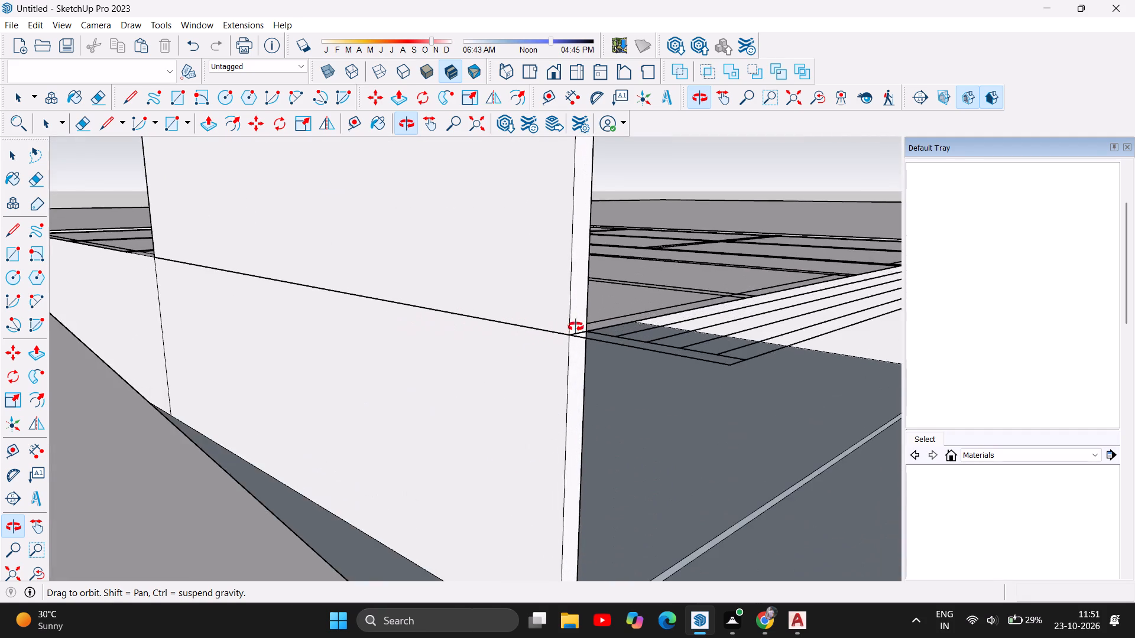
scroll(563, 353, up, 12)
scroll(390, 377, down, 6)
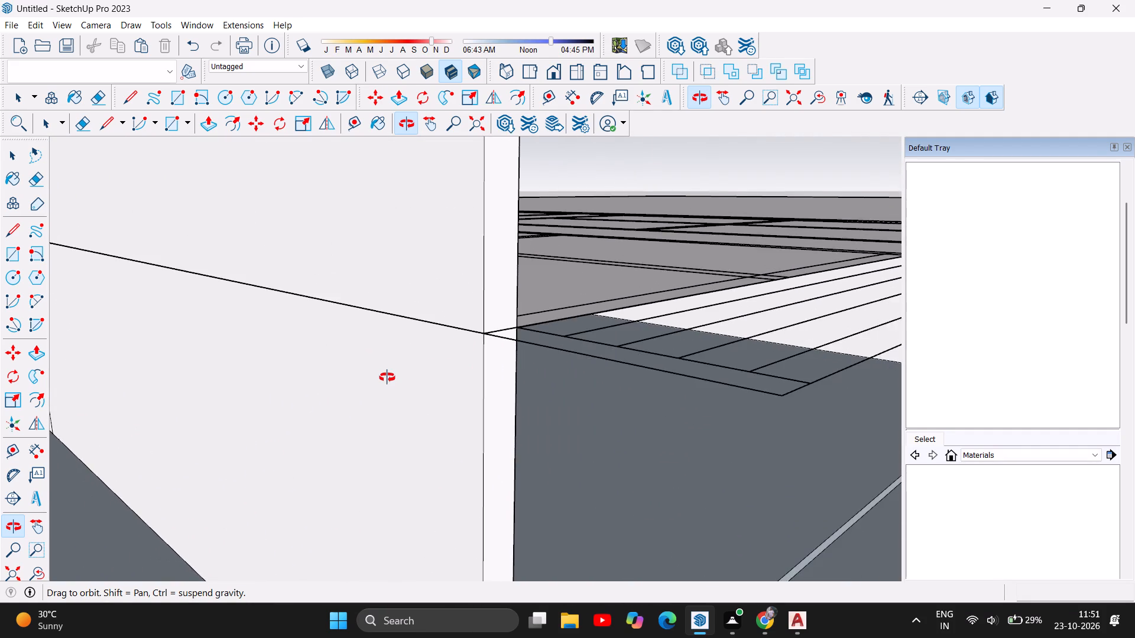
scroll(387, 377, down, 12)
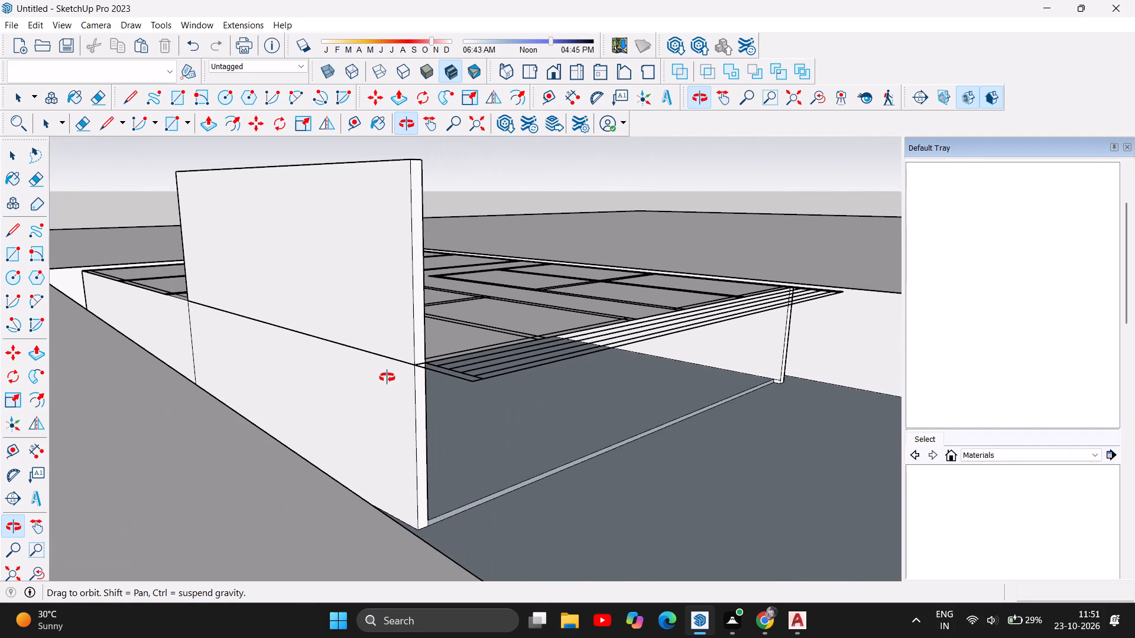
drag(394, 377, 255, 373)
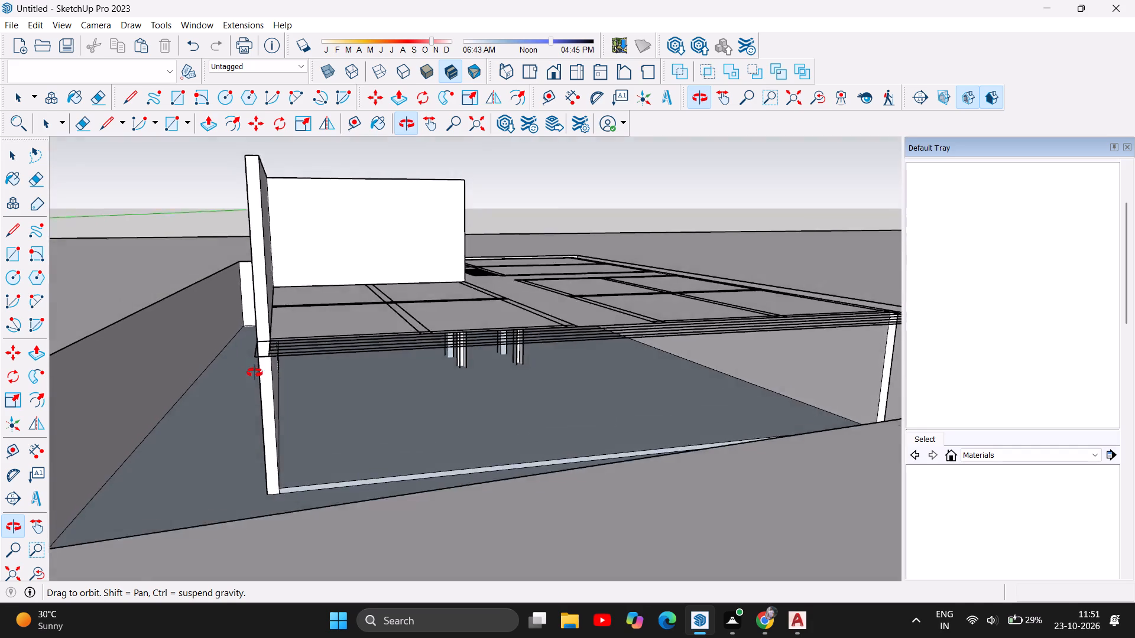
drag(255, 373, 166, 415)
drag(661, 440, 467, 429)
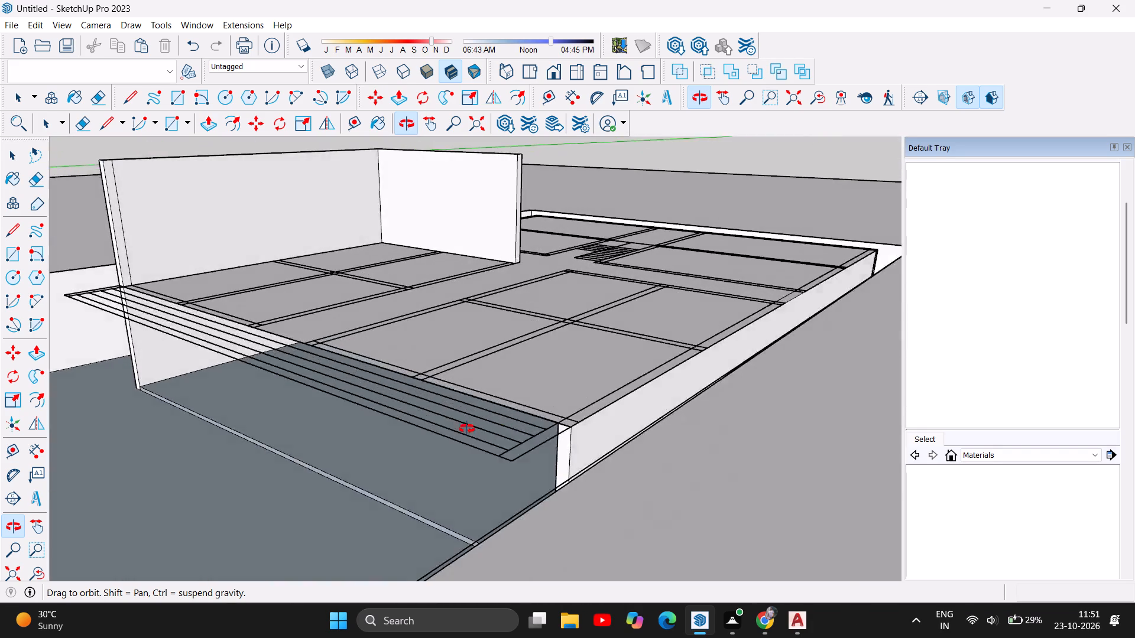
drag(467, 429, 715, 529)
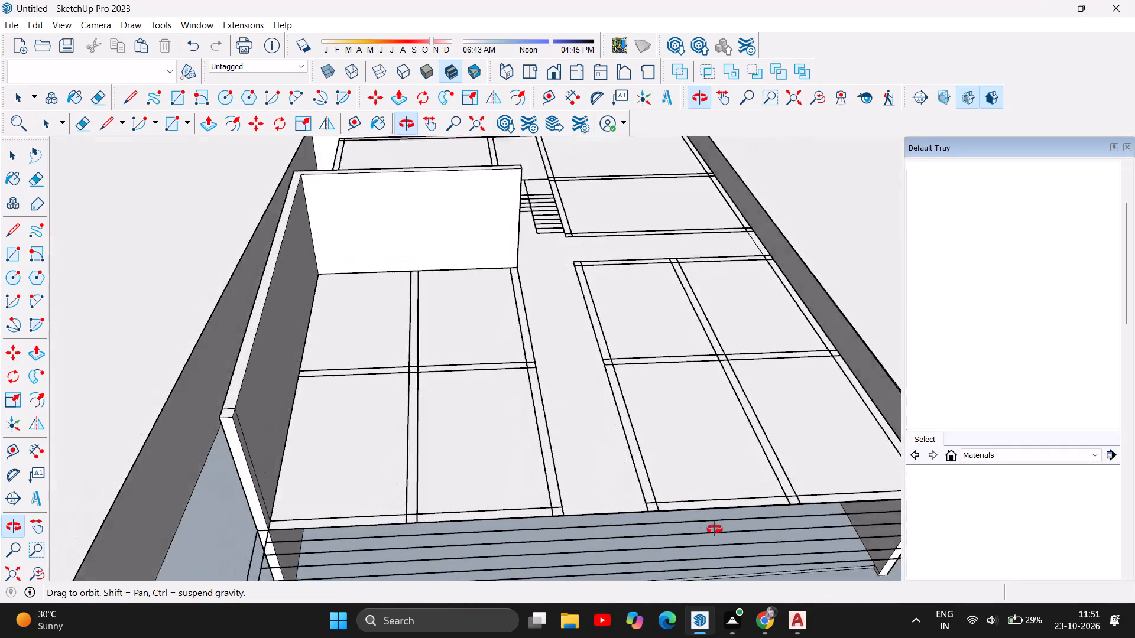
drag(715, 529, 739, 517)
drag(523, 459, 625, 396)
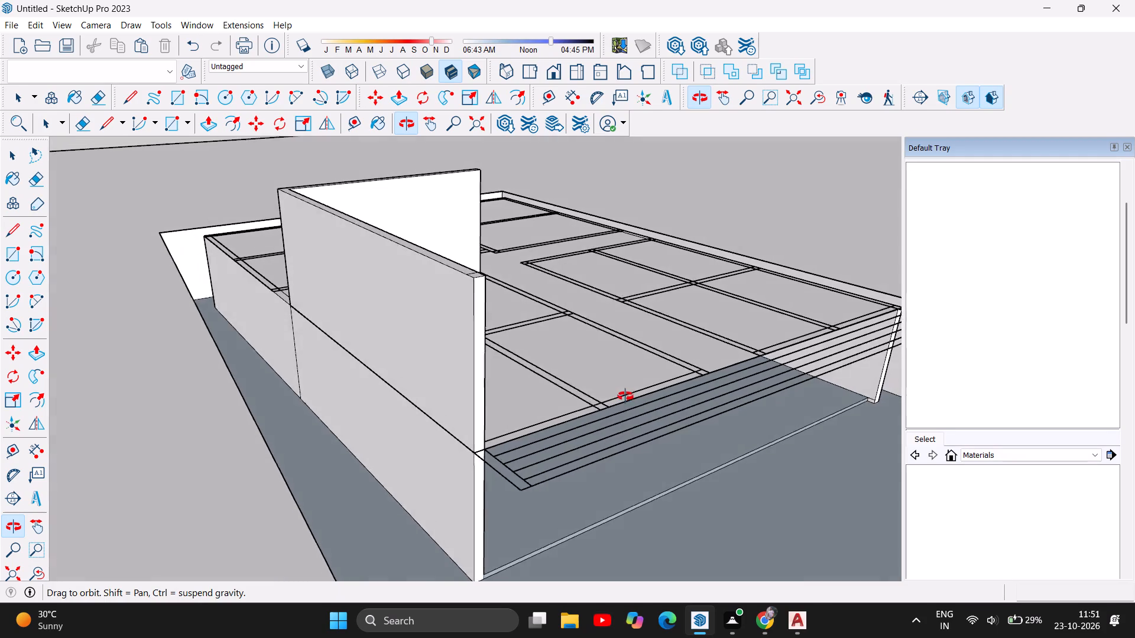
drag(625, 396, 368, 412)
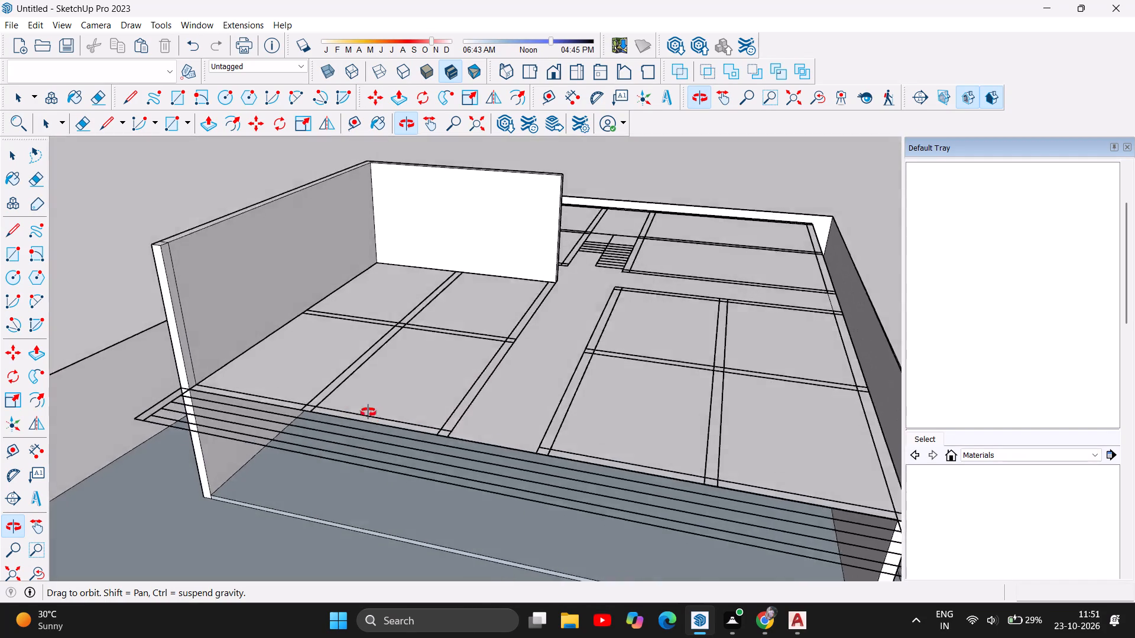
drag(368, 412, 559, 489)
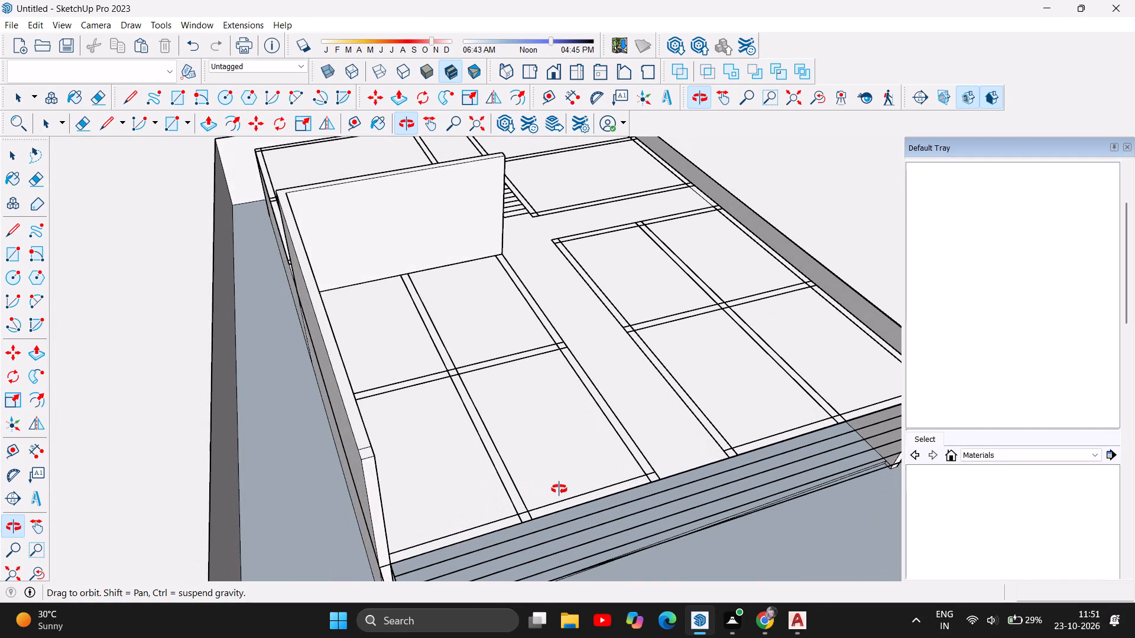
drag(559, 489, 370, 461)
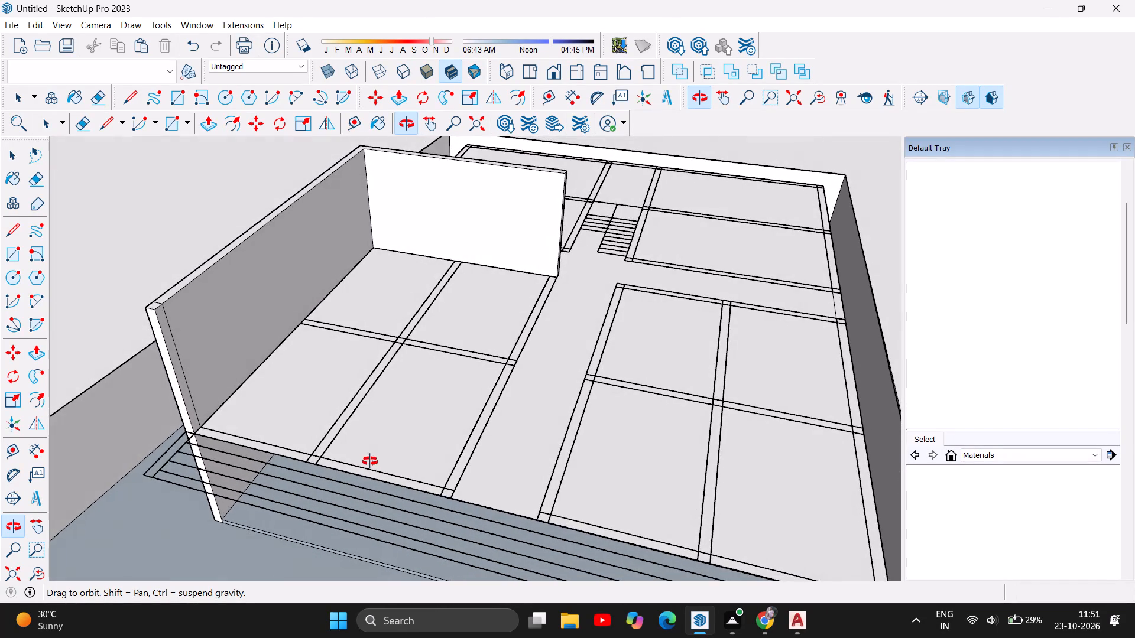
drag(370, 461, 371, 461)
drag(358, 503, 423, 361)
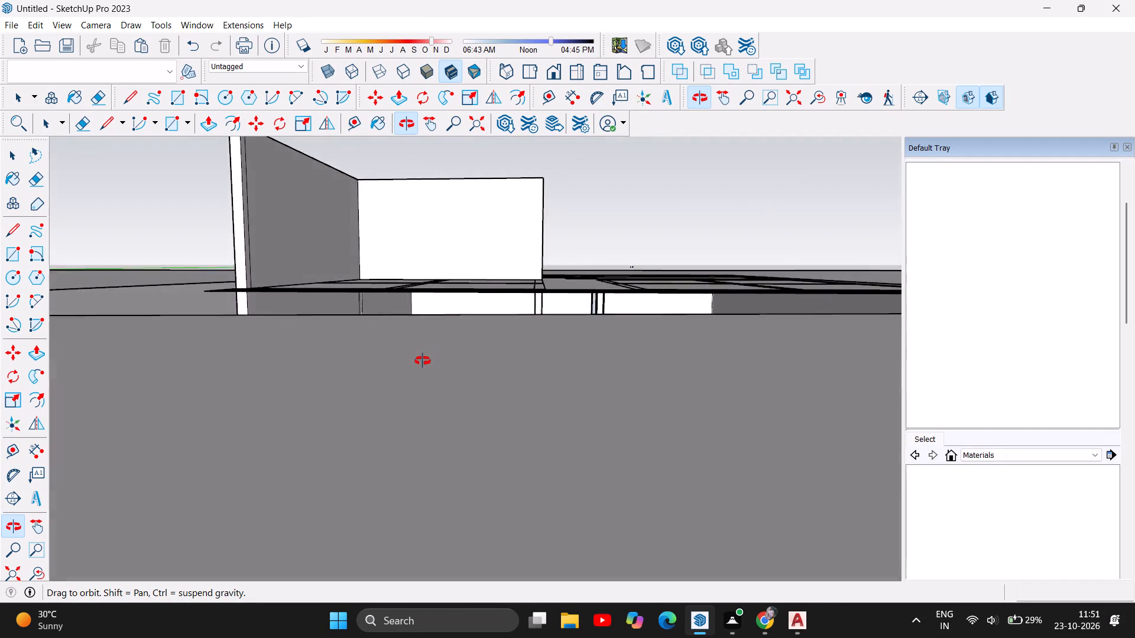
drag(423, 361, 558, 410)
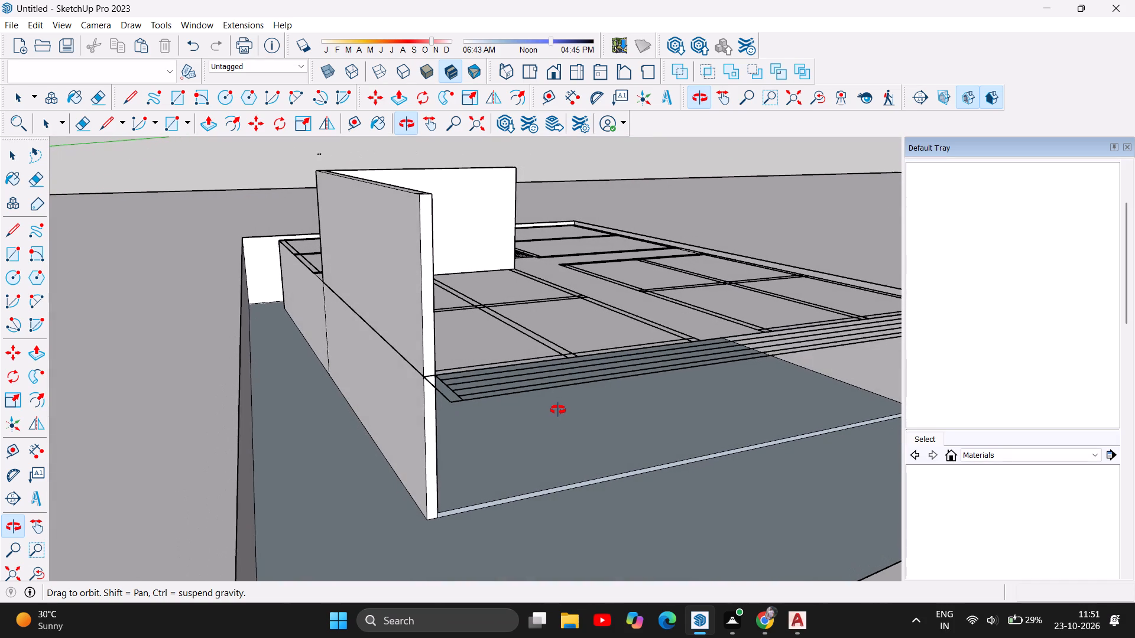
drag(558, 410, 561, 410)
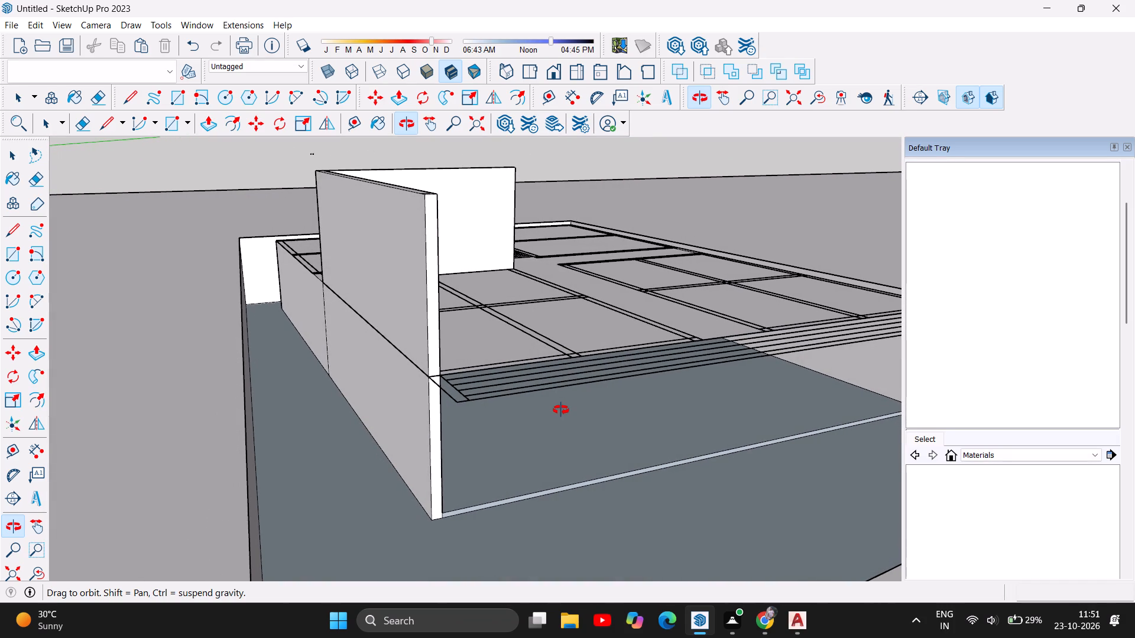
drag(561, 410, 491, 404)
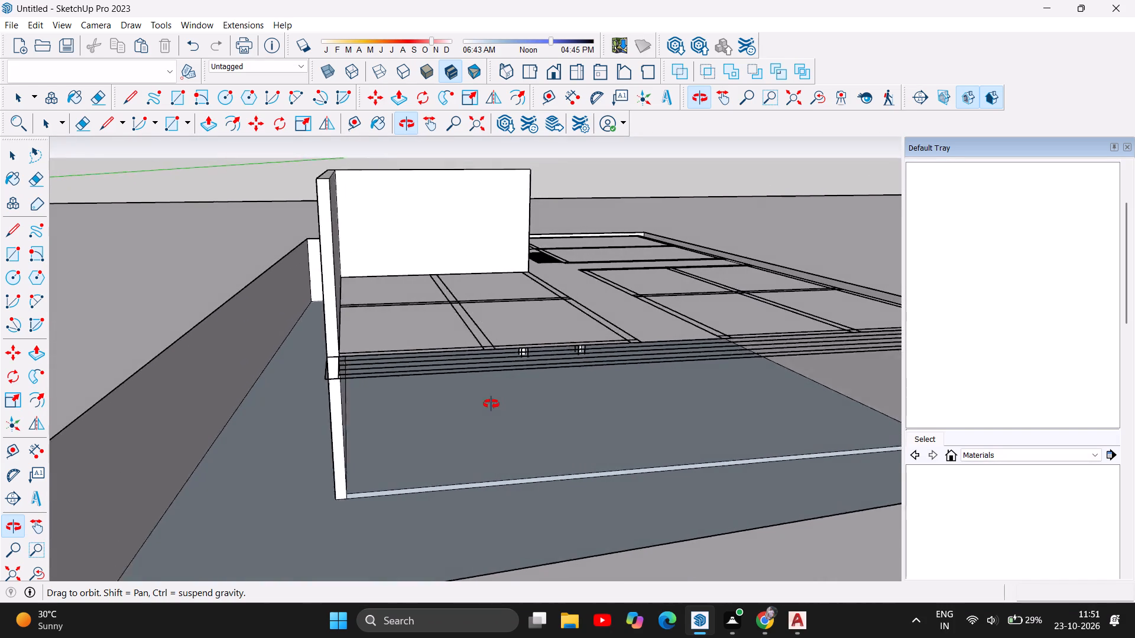
drag(491, 404, 371, 402)
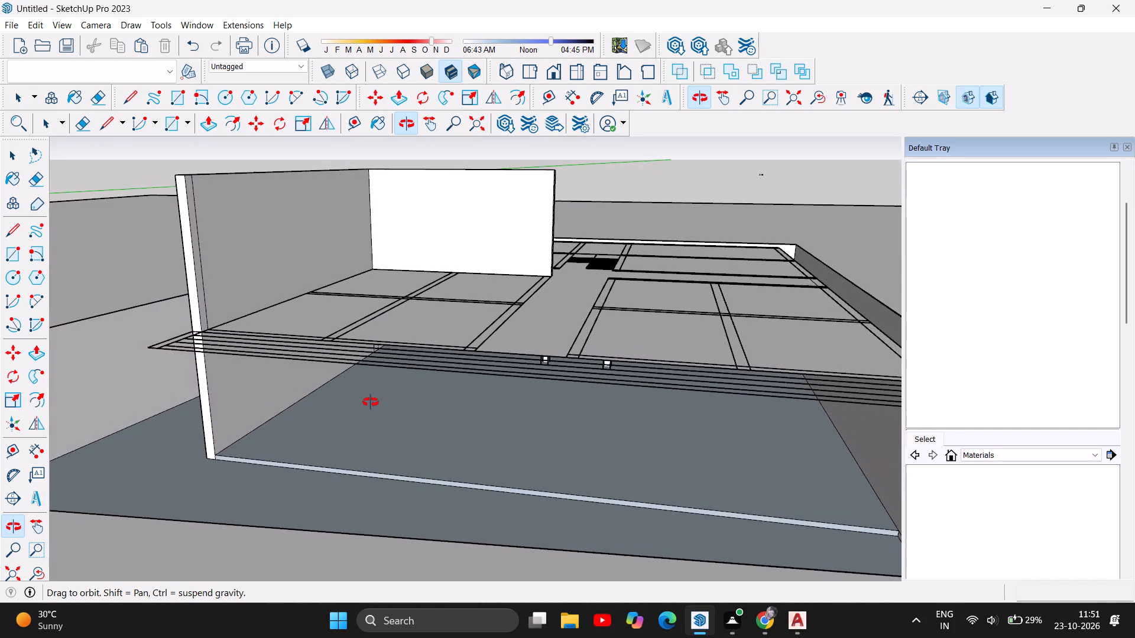
drag(371, 402, 295, 390)
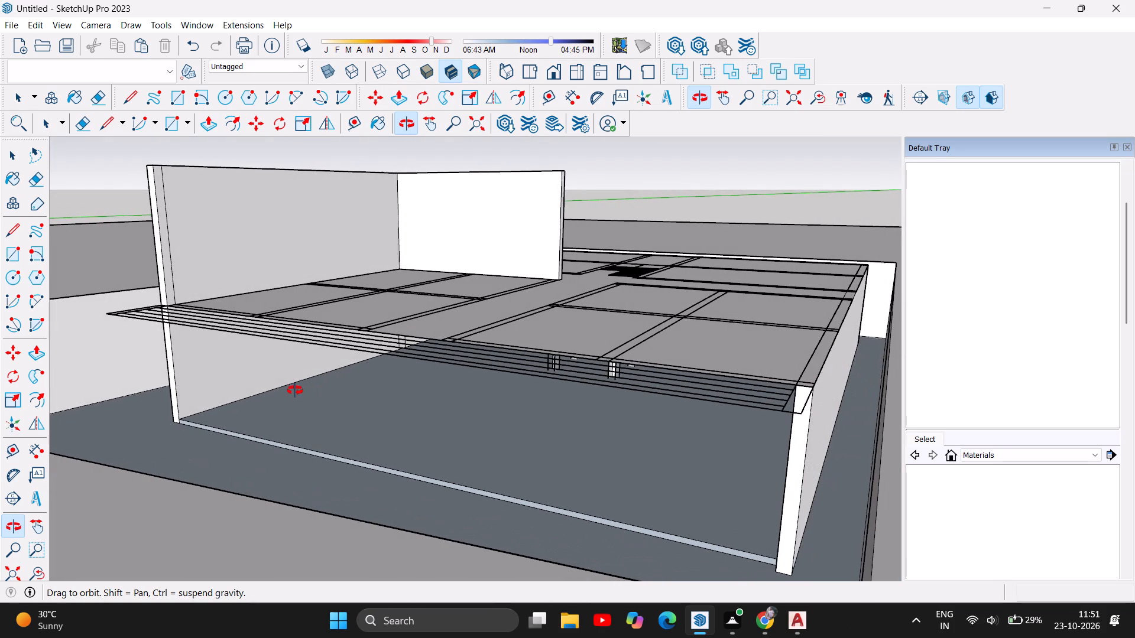
drag(295, 390, 415, 398)
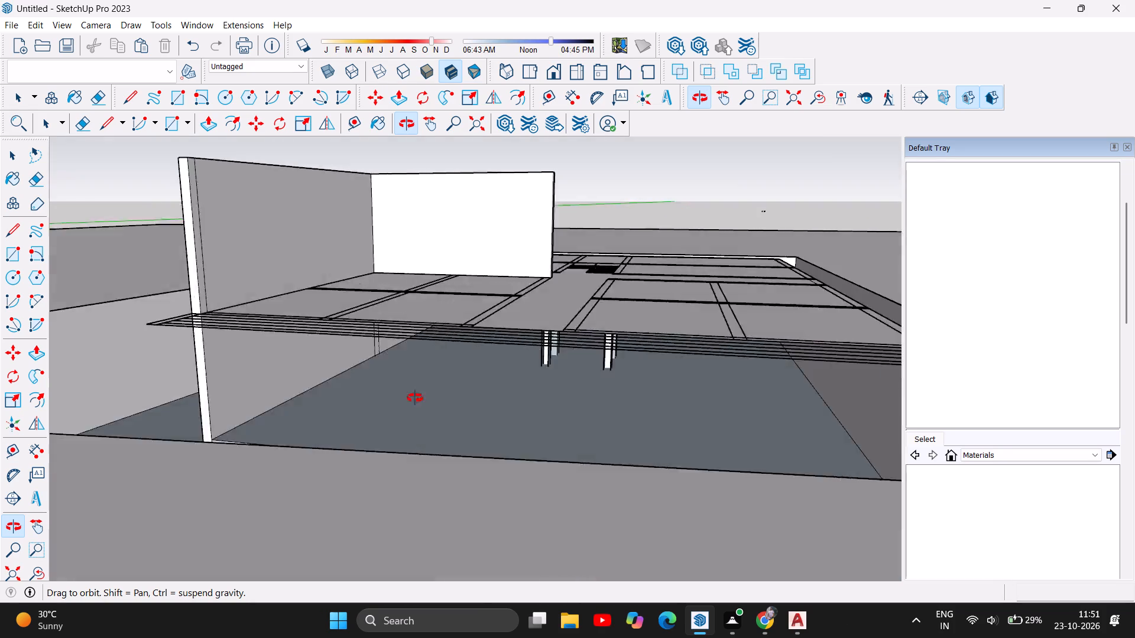
drag(415, 398, 497, 438)
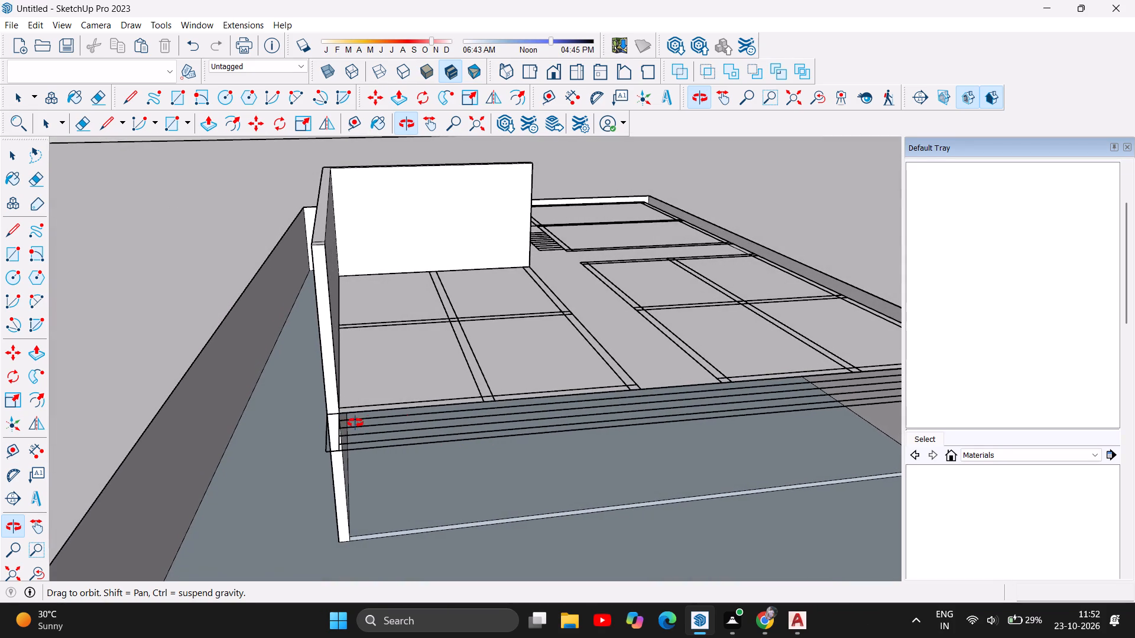
Examine the whole building within its plot from a distance and from above.
scroll(353, 427, down, 10)
drag(390, 466, 215, 478)
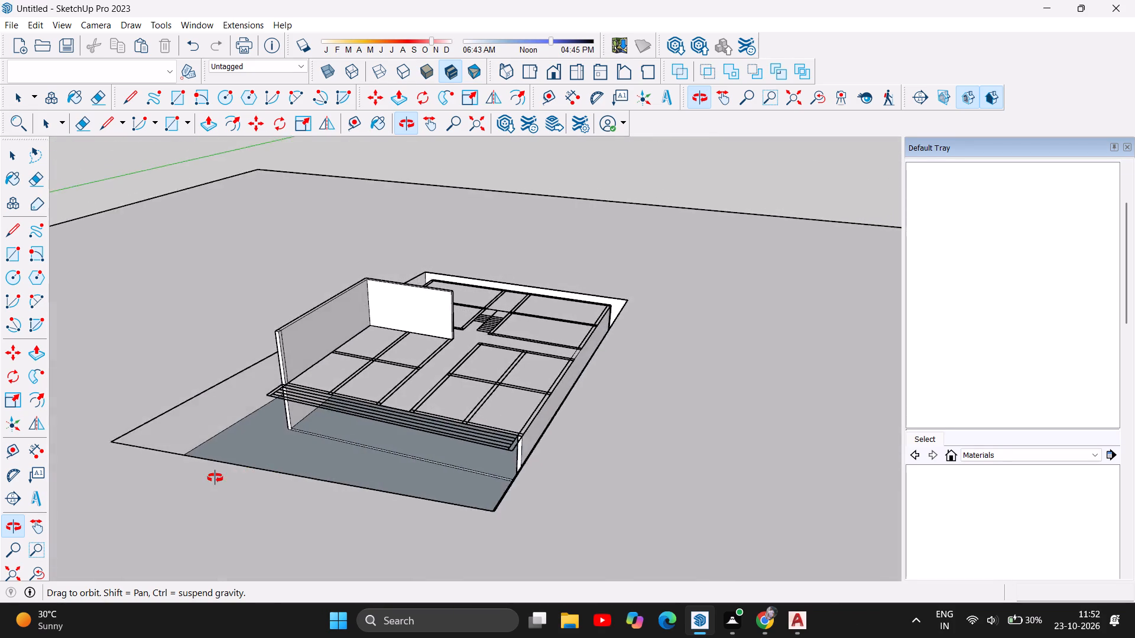
drag(215, 478, 123, 448)
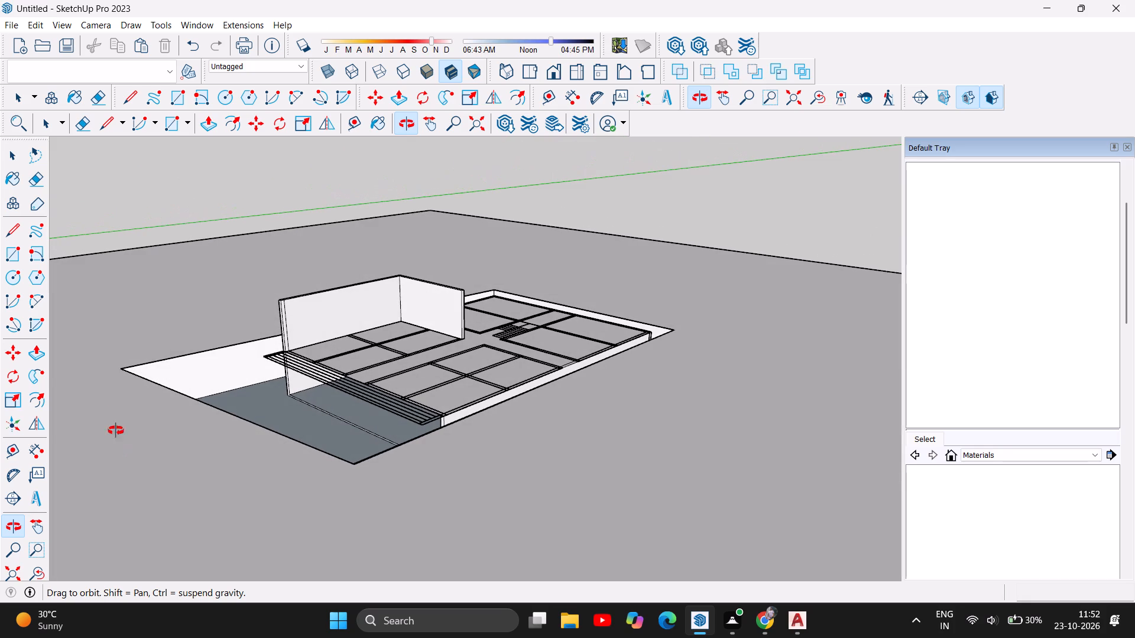
drag(103, 414, 391, 485)
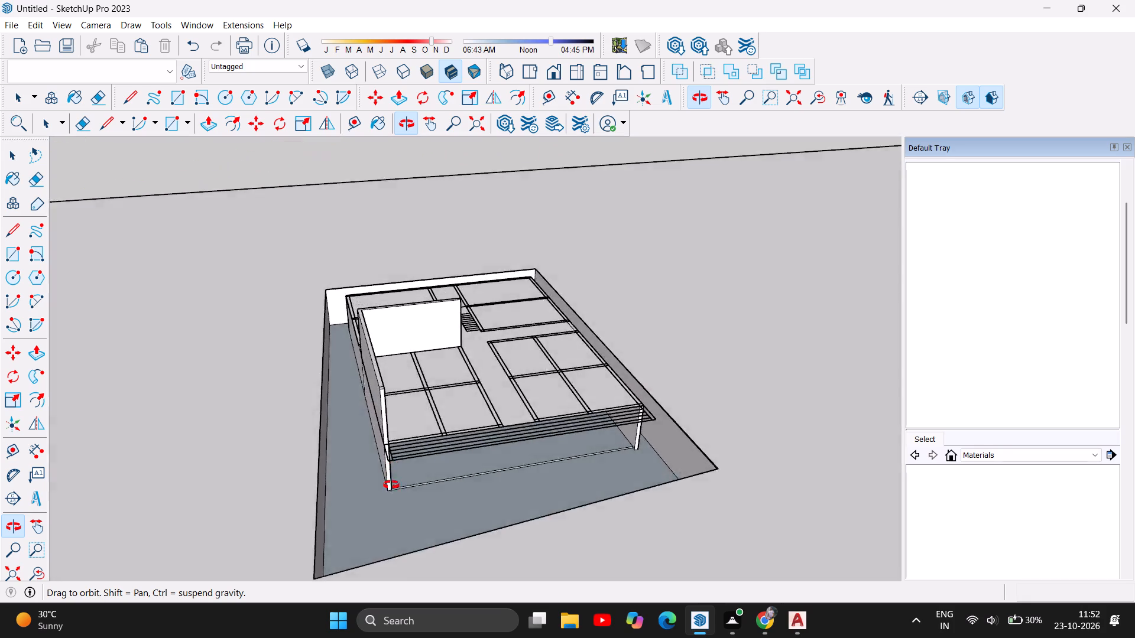
drag(391, 485, 371, 554)
scroll(437, 429, down, 5)
drag(492, 411, 485, 490)
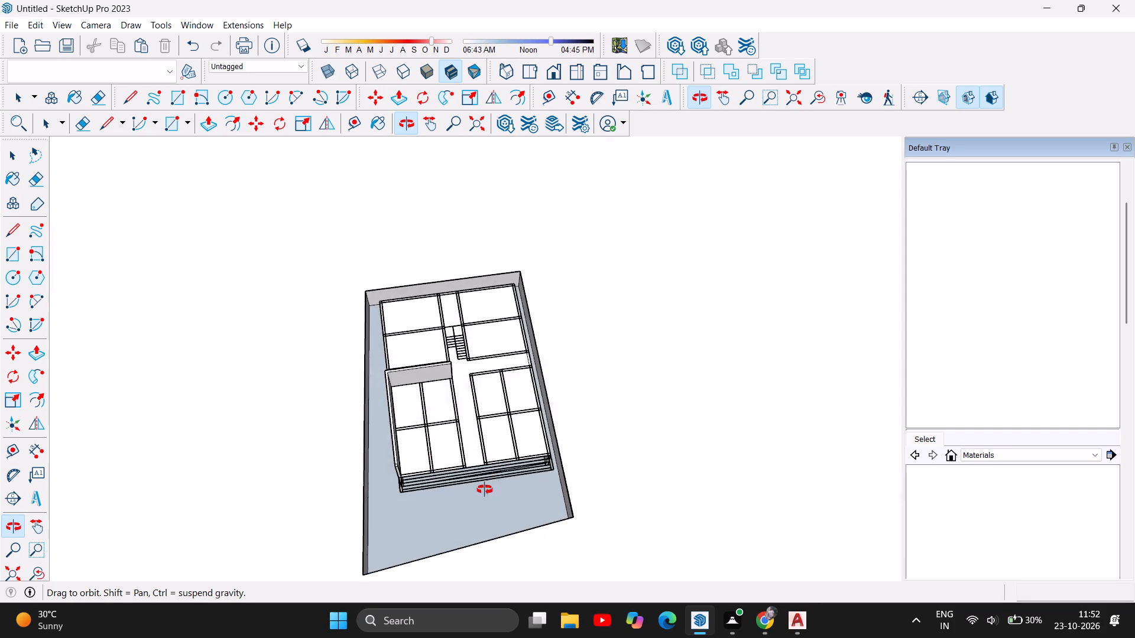
drag(485, 490, 451, 513)
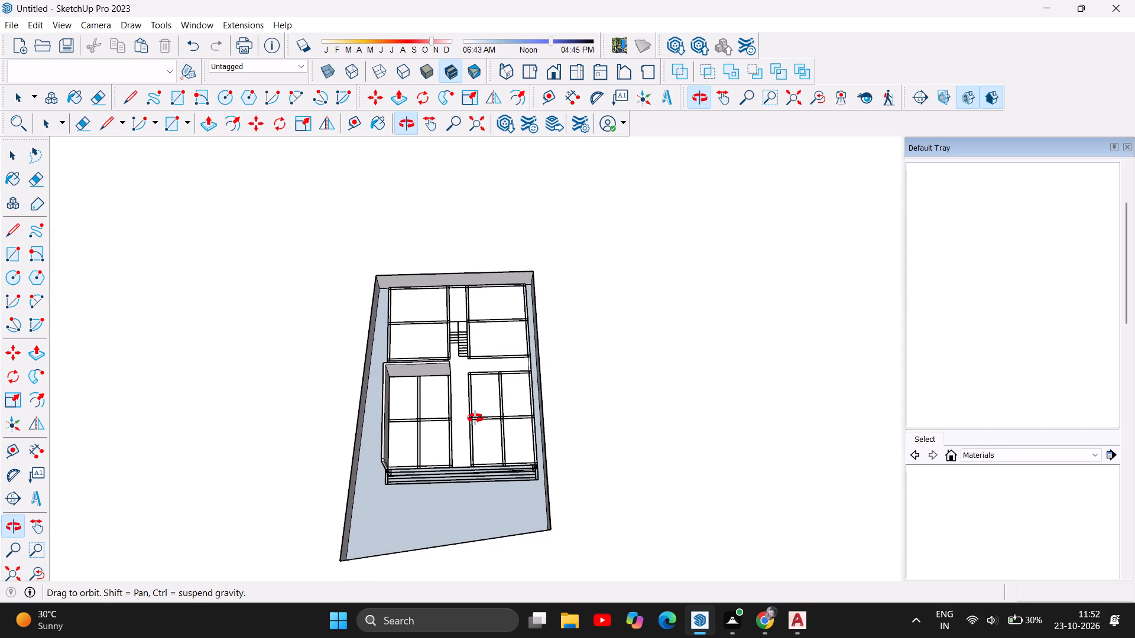
Draw a rectangle about 21' 2 1/4" by 9 1/4" over the cross-wall strip between the corridor and the unraised long outer wall.
scroll(475, 418, up, 6)
drag(516, 471, 479, 470)
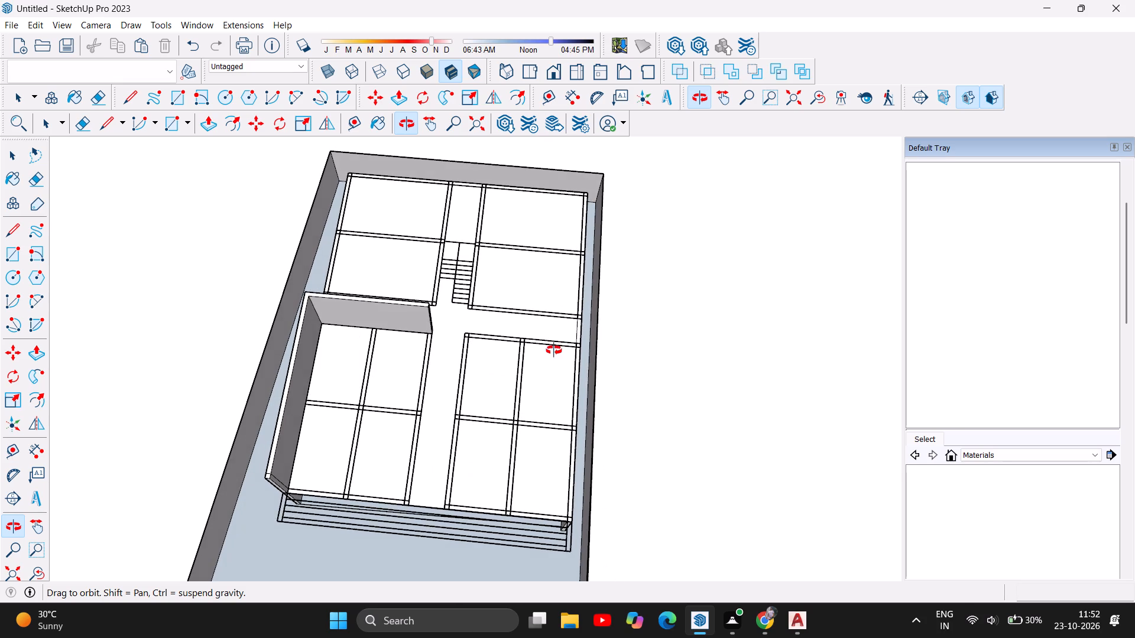
scroll(554, 350, up, 4)
scroll(492, 291, up, 3)
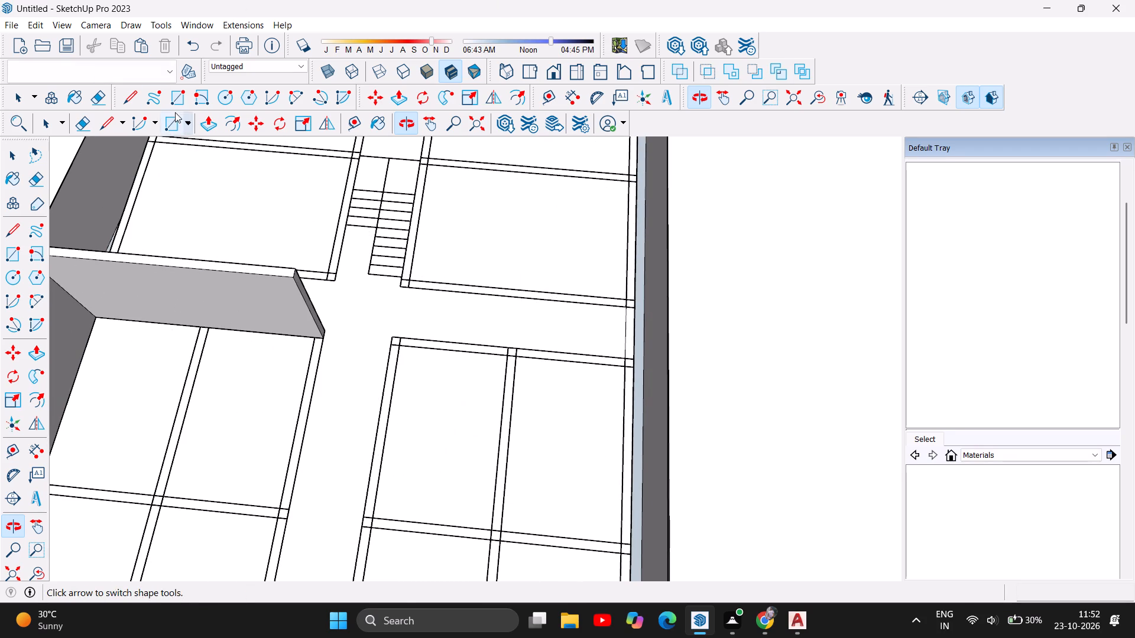
click(180, 99)
scroll(500, 335, up, 5)
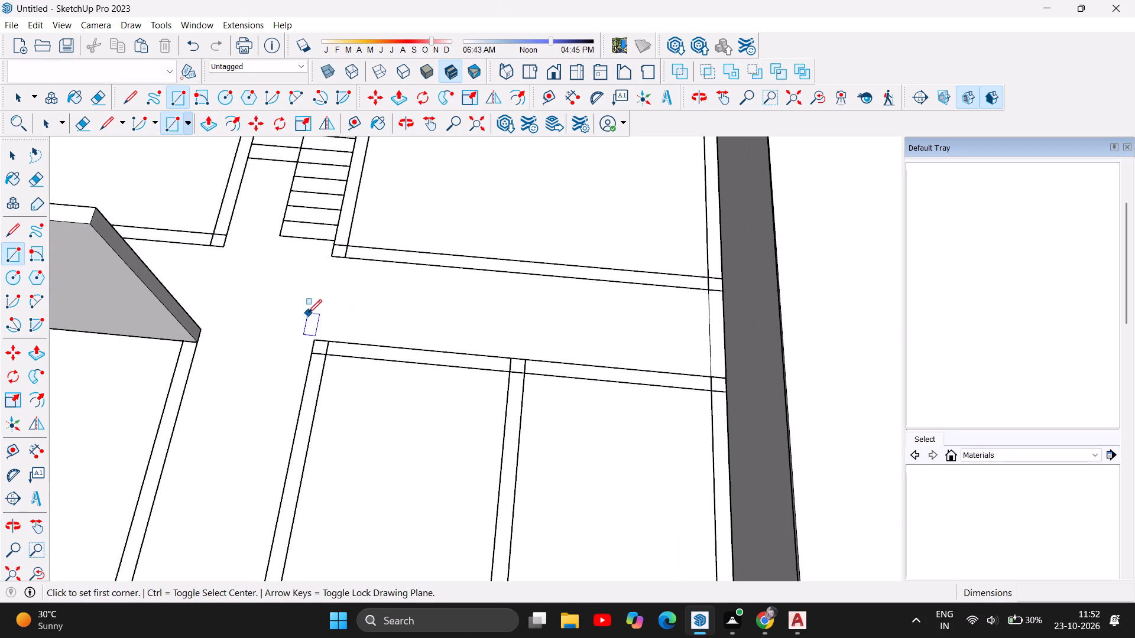
click(314, 340)
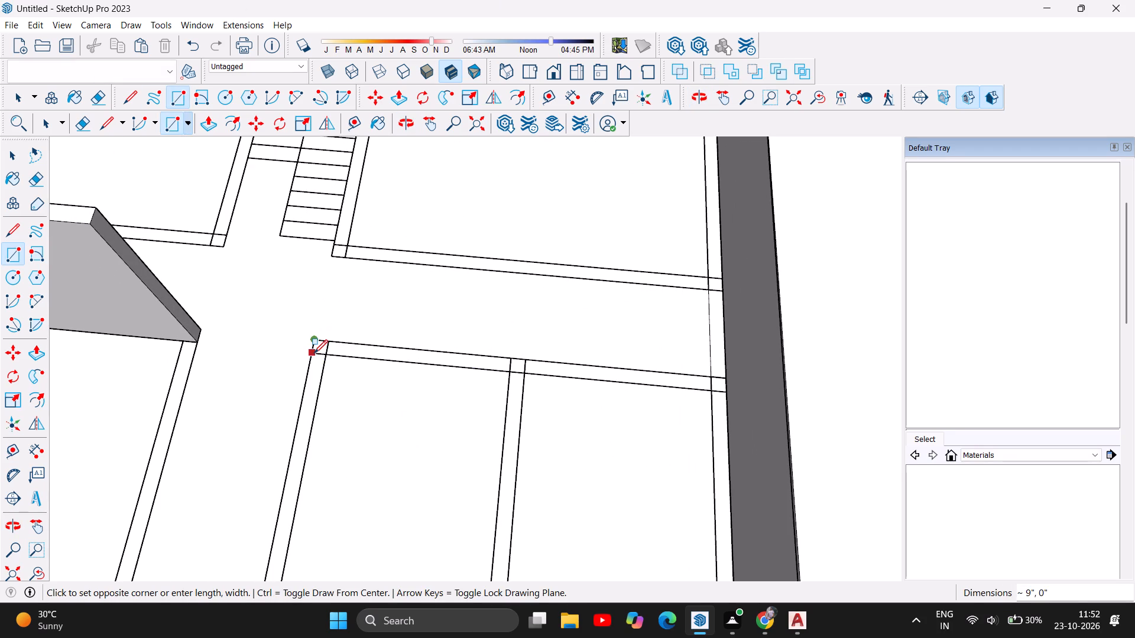
click(314, 353)
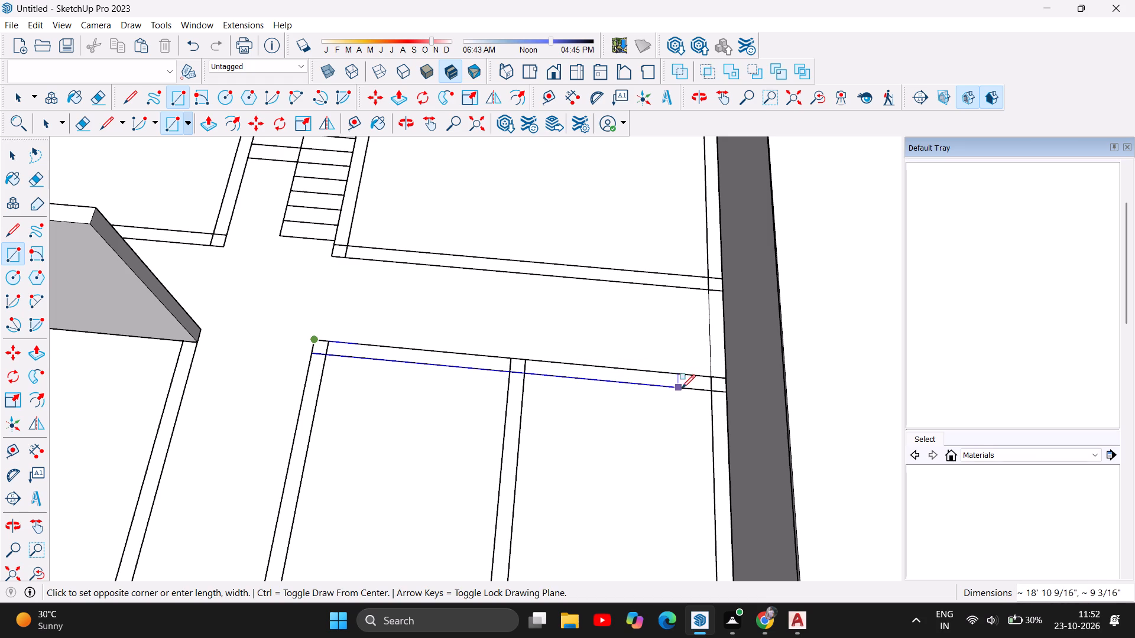
click(726, 391)
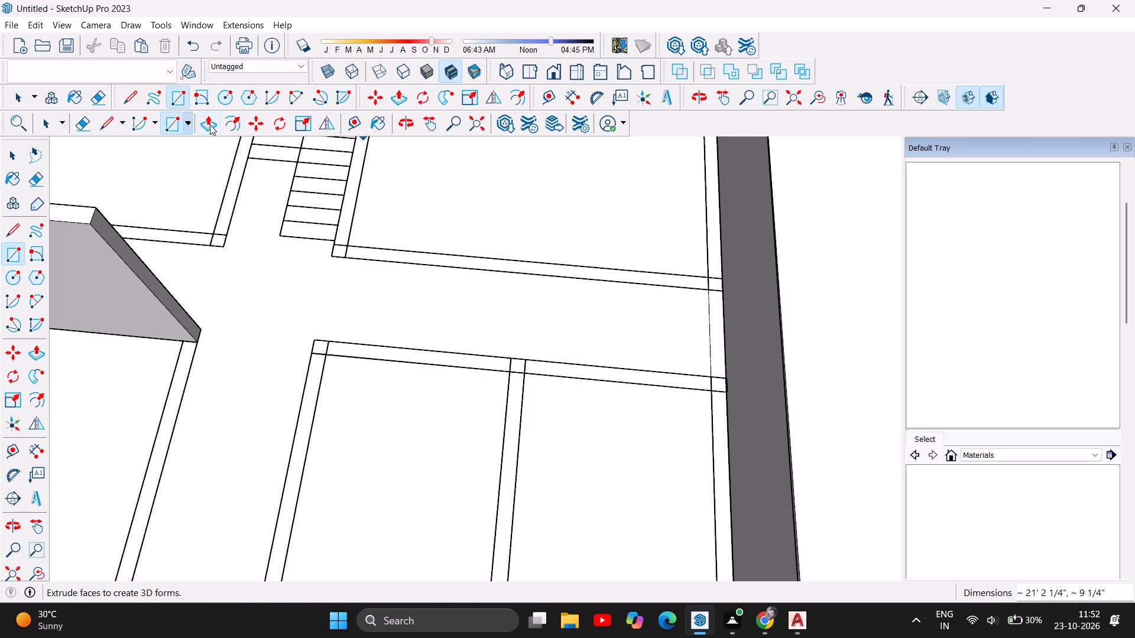
Push/Pull the redrawn cross-wall strip up 11'.
click(208, 125)
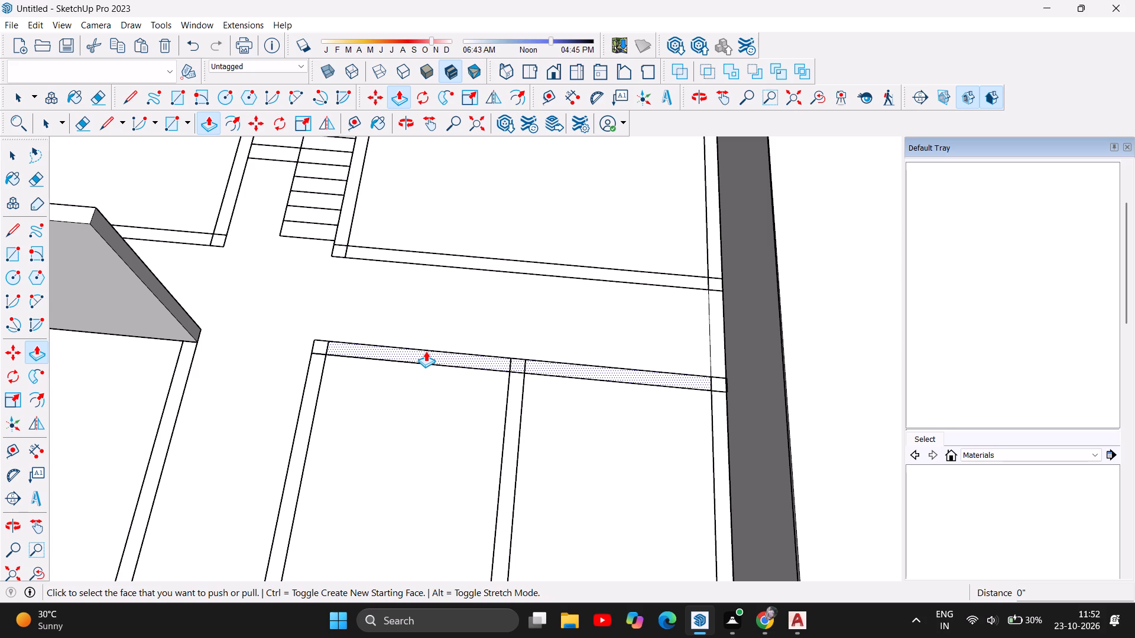
click(426, 351)
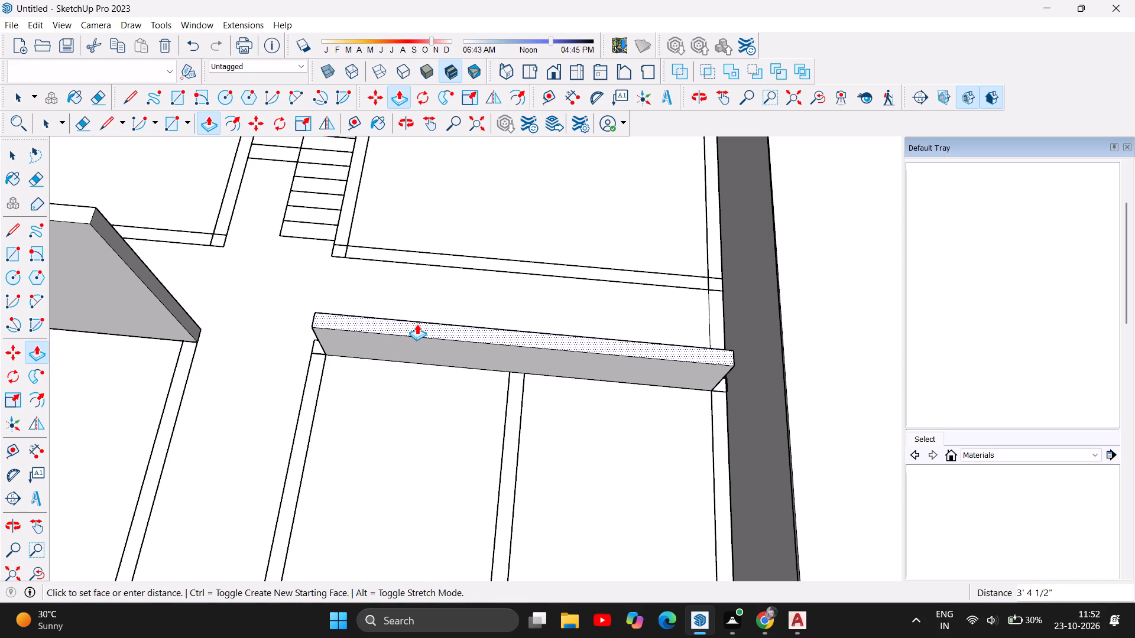
text(11')
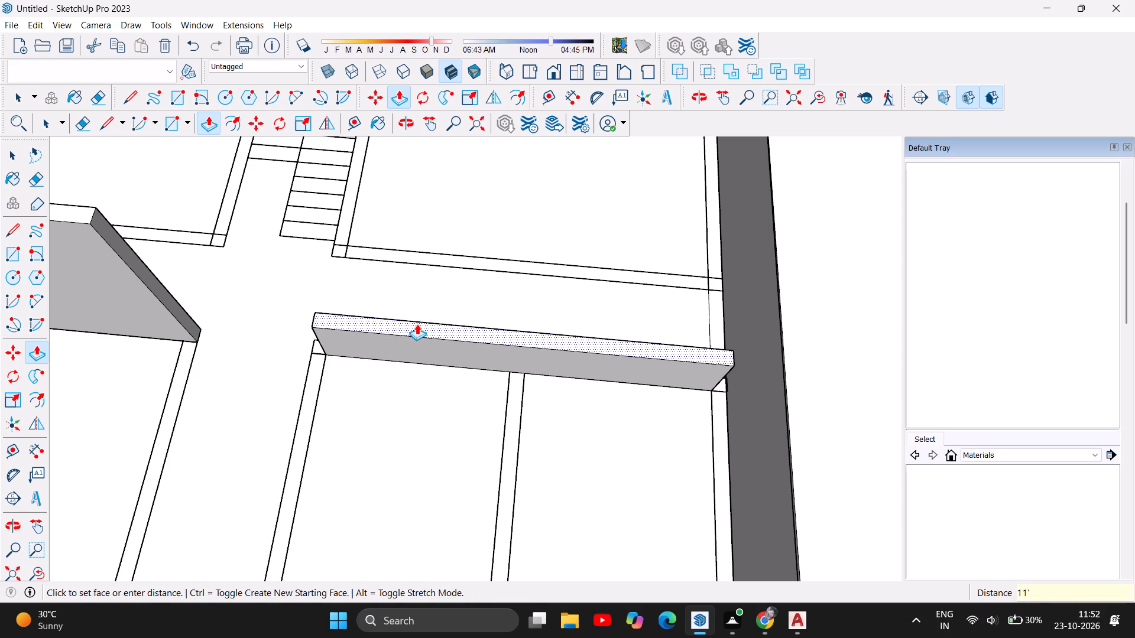
key(Return)
Raise the small corner square at the new cross wall's corridor end 11'.
scroll(335, 309, up, 5)
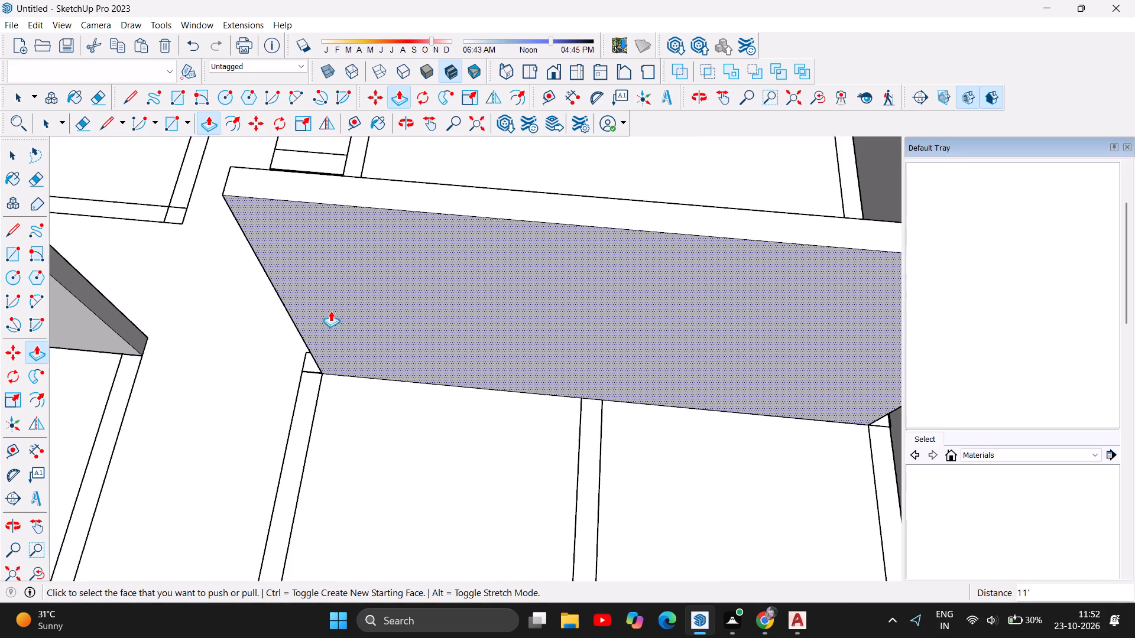
scroll(312, 338, up, 6)
click(310, 367)
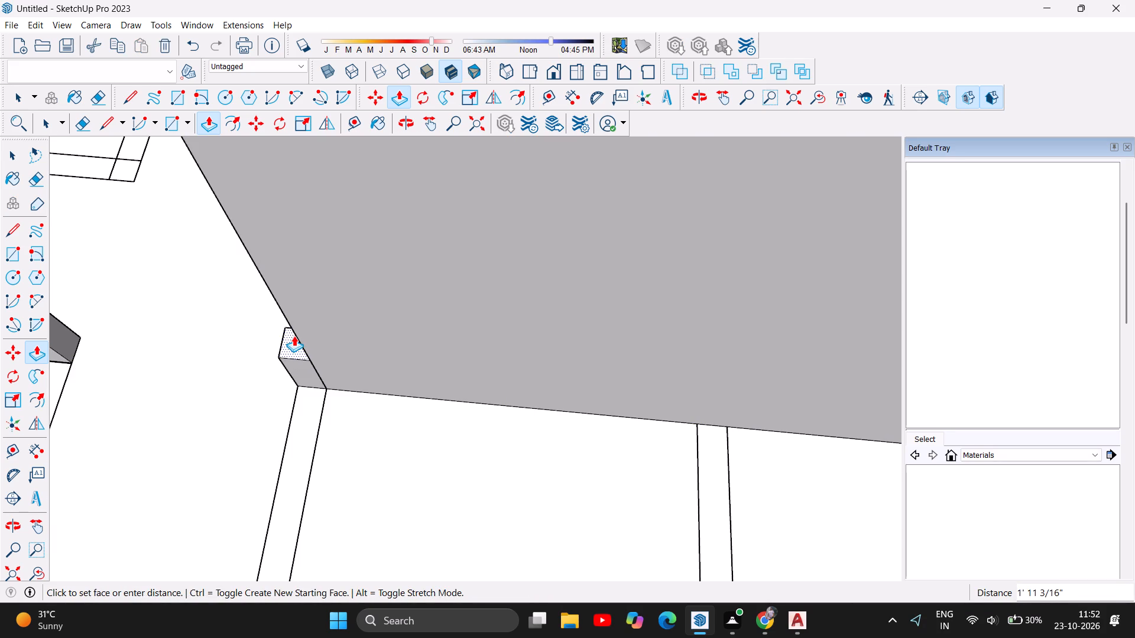
text(11')
key(Return)
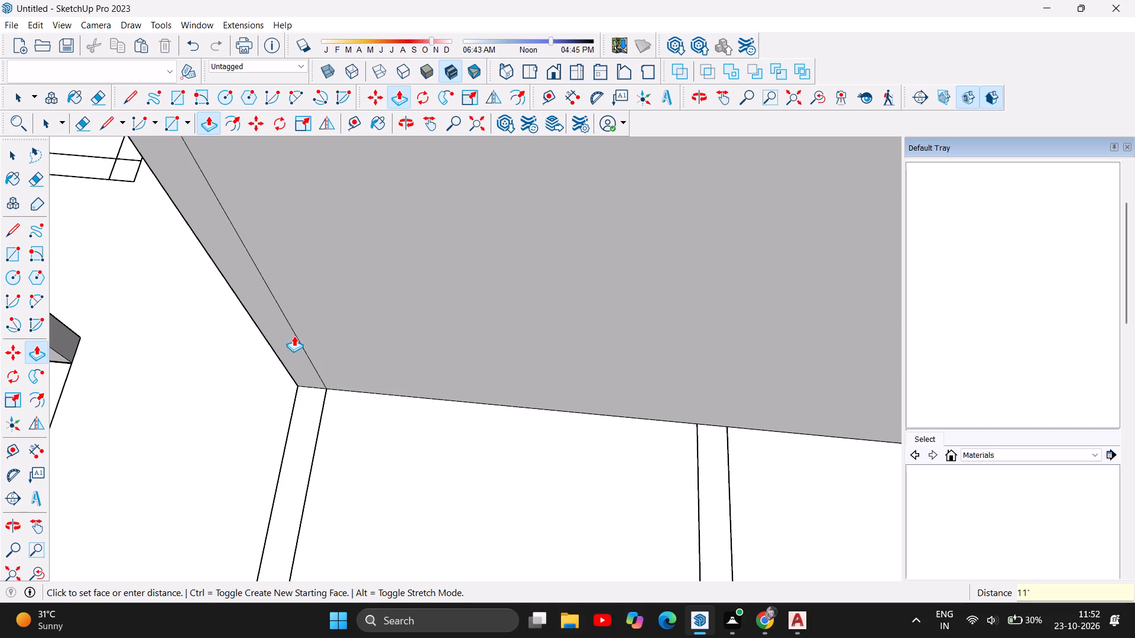
Delete the vertical and top seam lines at the new cross wall's corridor end.
click(11, 159)
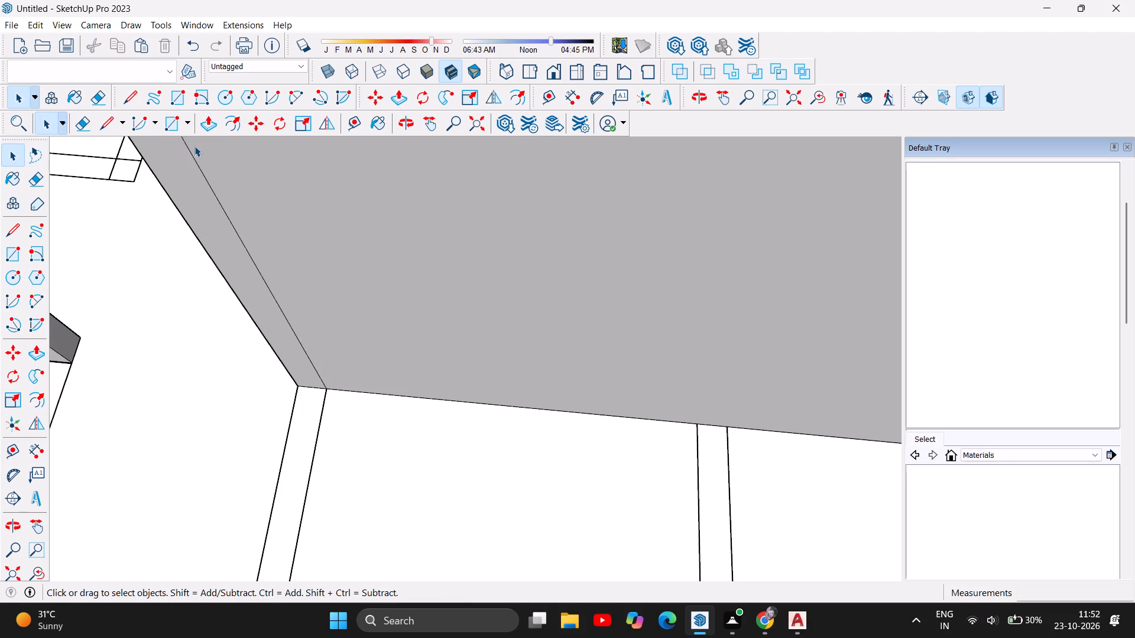
click(200, 169)
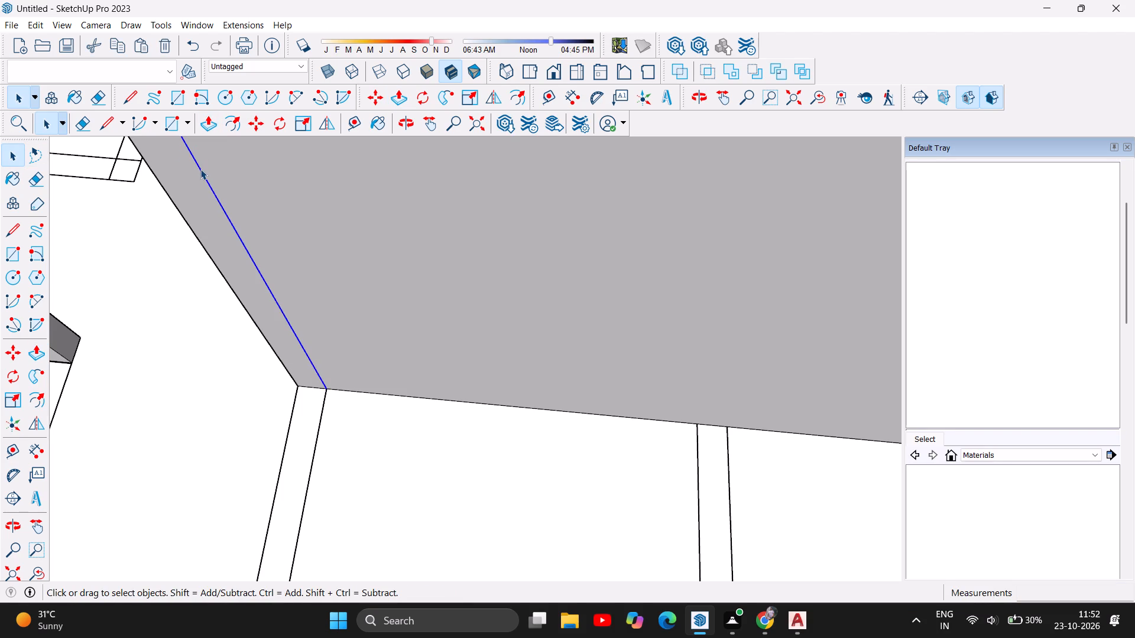
key(Delete)
scroll(179, 364, down, 13)
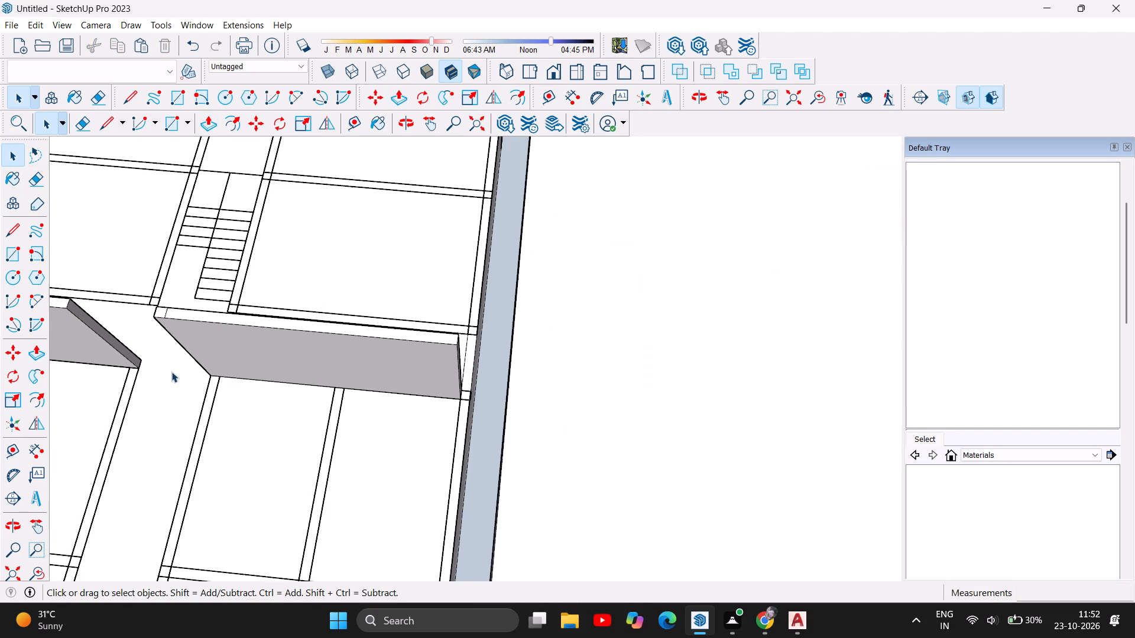
scroll(487, 354, up, 2)
scroll(404, 350, up, 1)
scroll(432, 358, down, 5)
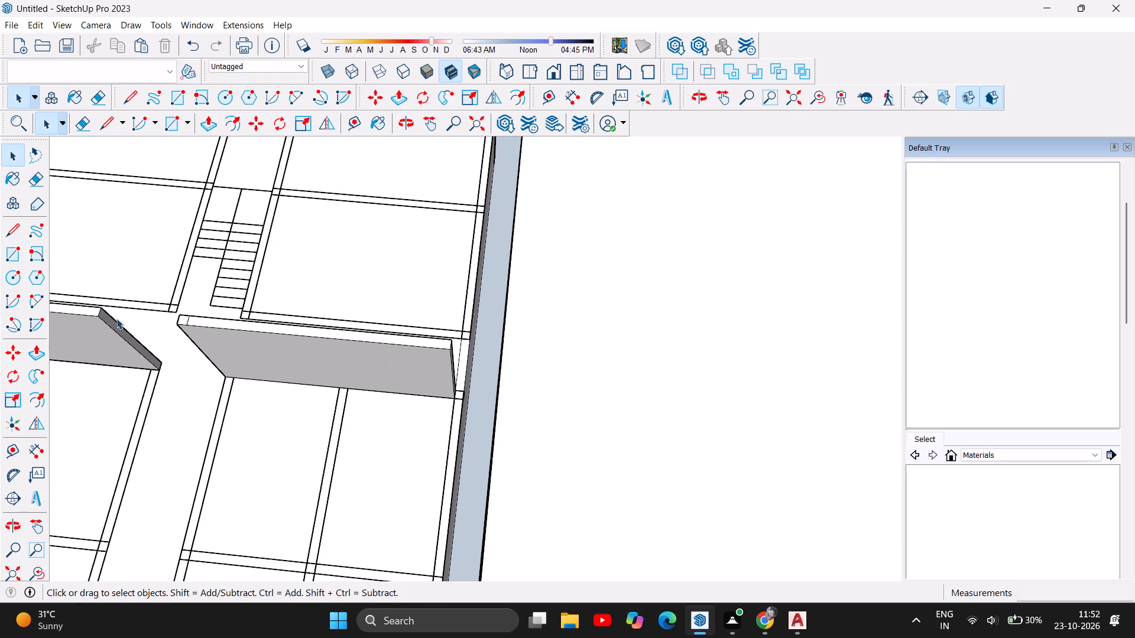
scroll(138, 313, up, 4)
scroll(207, 318, up, 6)
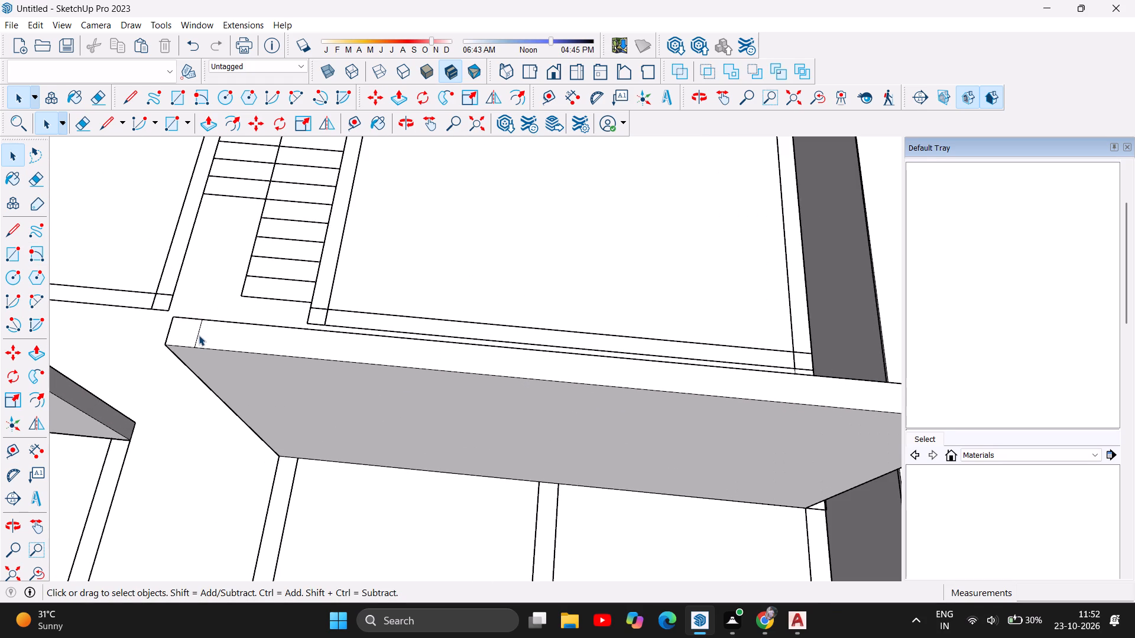
click(198, 336)
key(Delete)
Raise the small square where the new cross wall meets the long outer wall strip 11'.
scroll(197, 363, down, 20)
scroll(362, 382, down, 6)
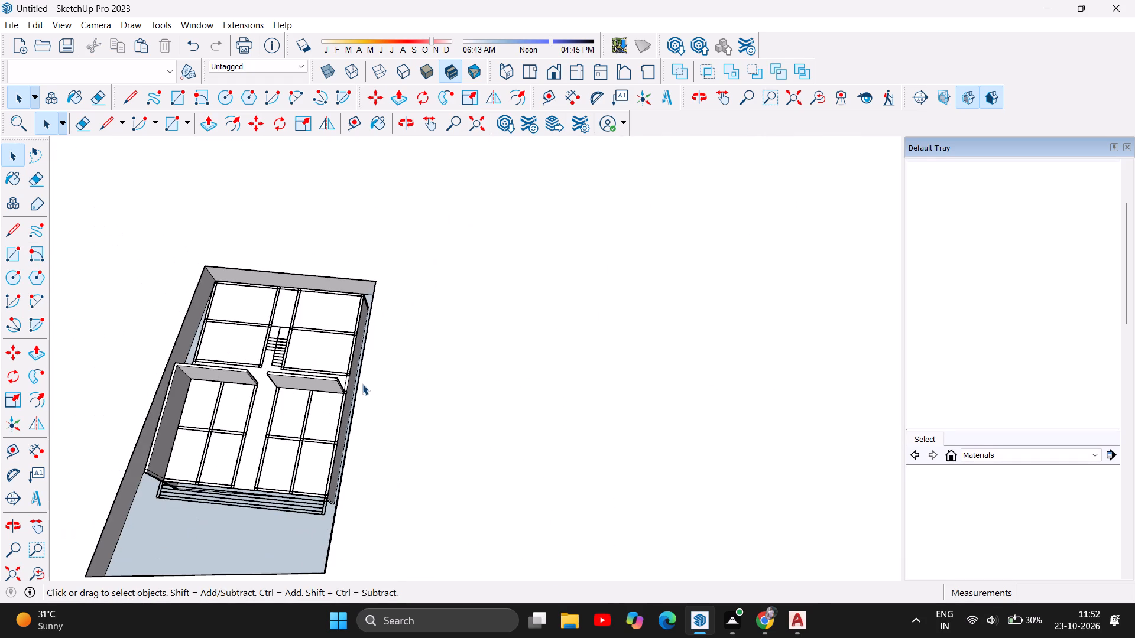
click(406, 128)
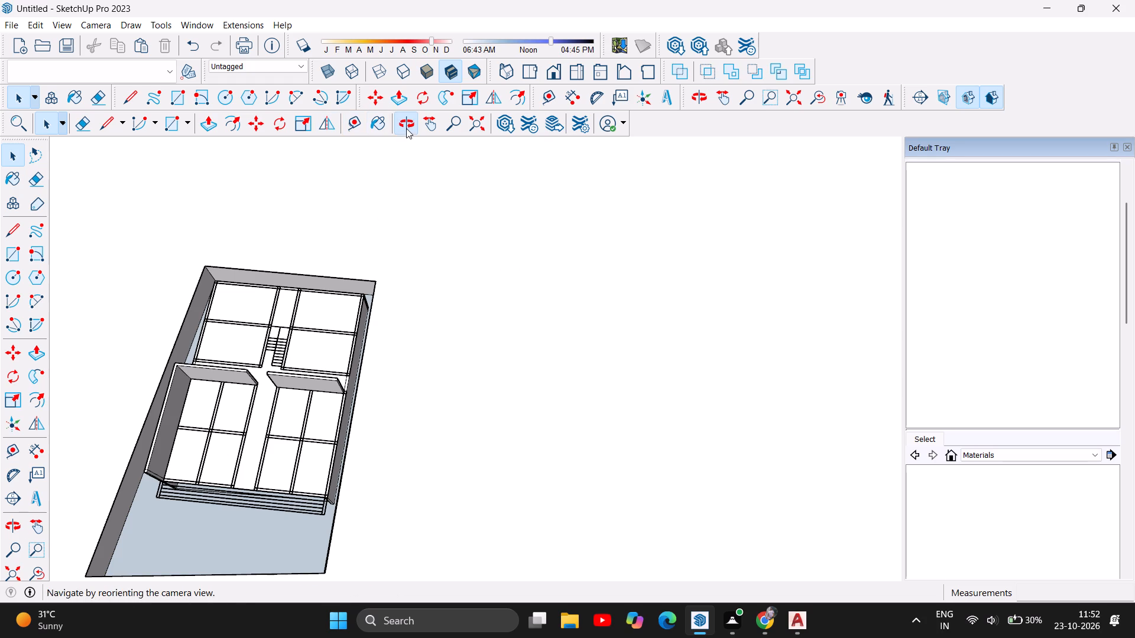
drag(384, 414, 145, 405)
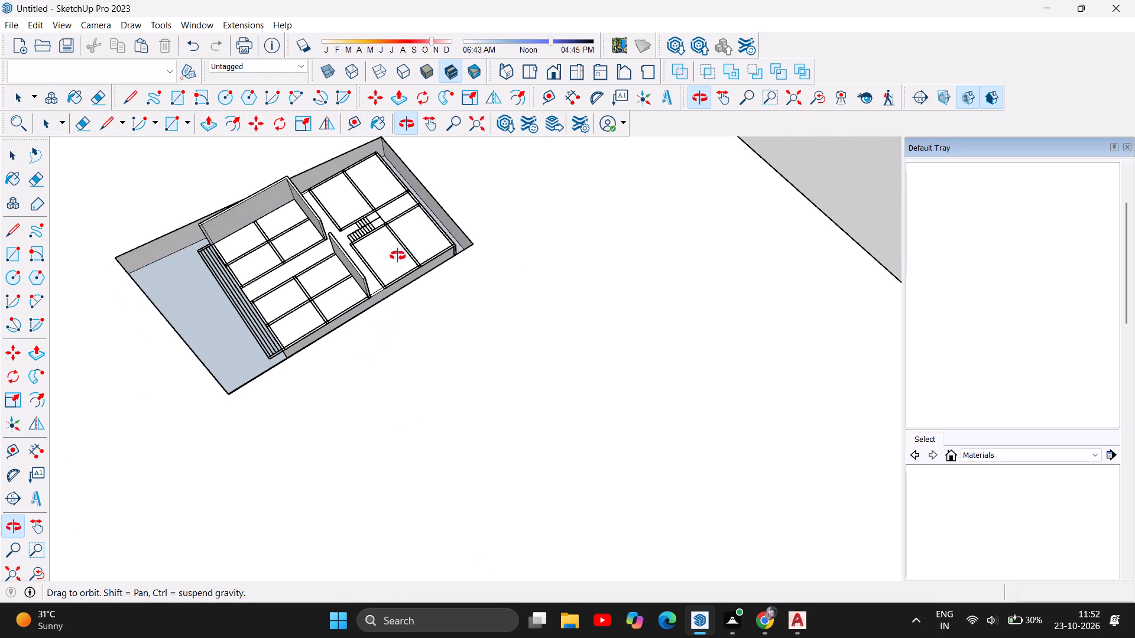
drag(420, 257, 293, 235)
scroll(414, 174, up, 6)
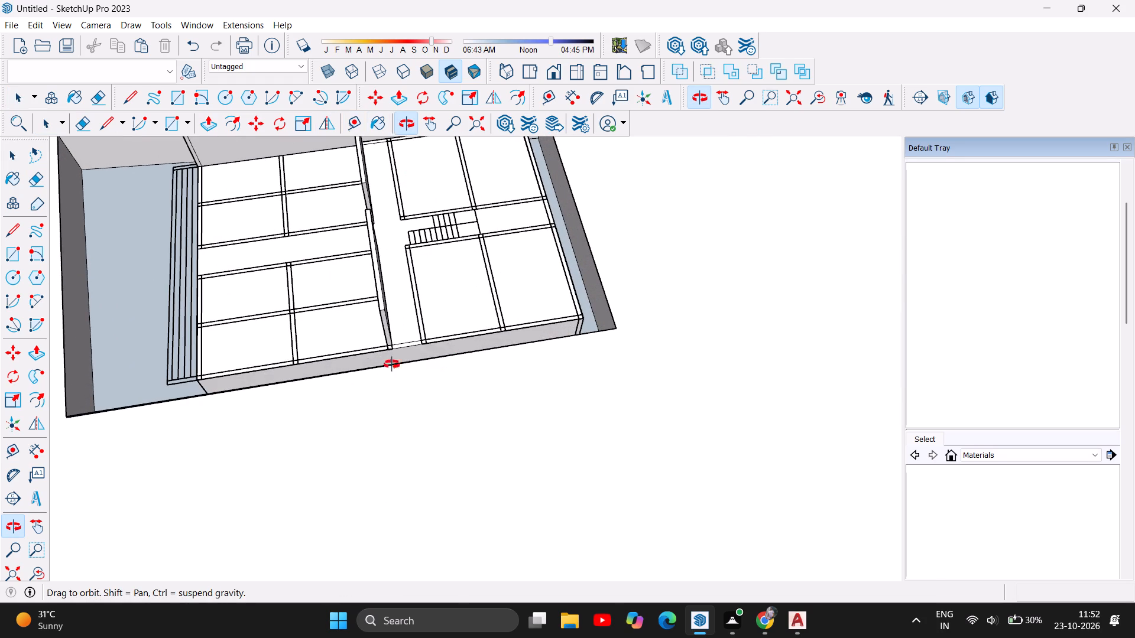
scroll(313, 341, up, 6)
scroll(429, 359, up, 7)
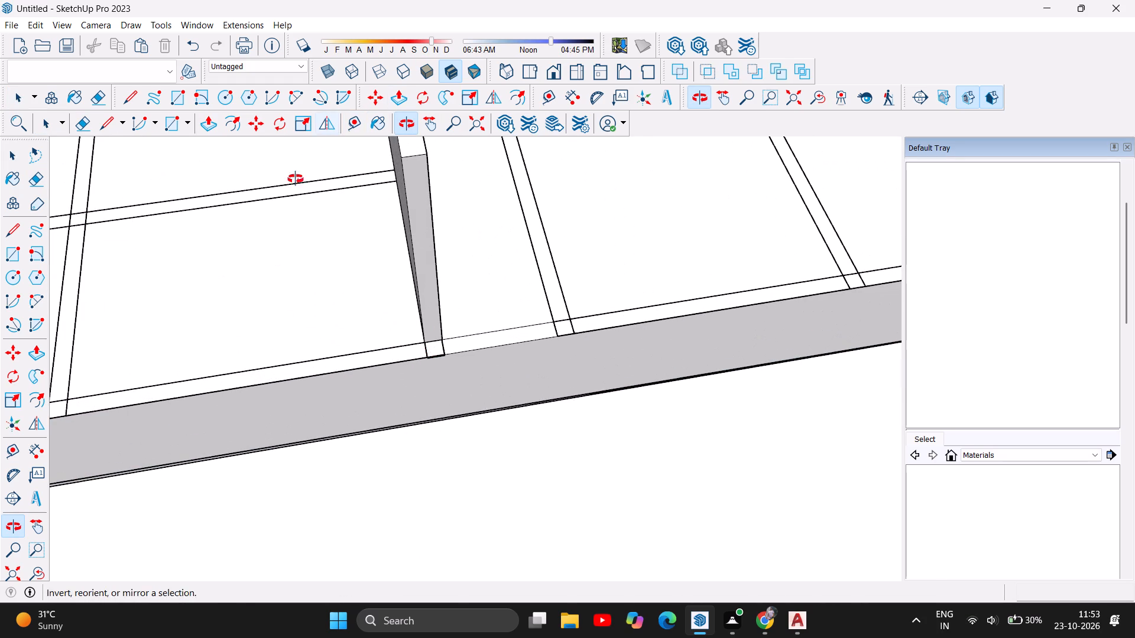
scroll(467, 398, up, 4)
scroll(404, 297, up, 6)
scroll(423, 349, up, 7)
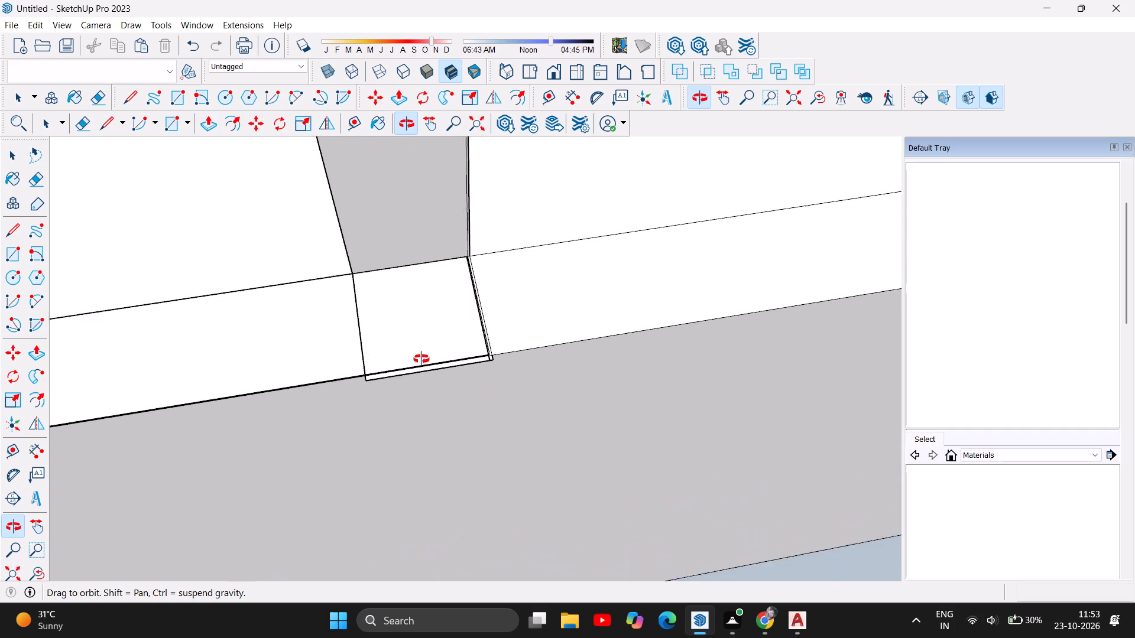
scroll(421, 359, up, 11)
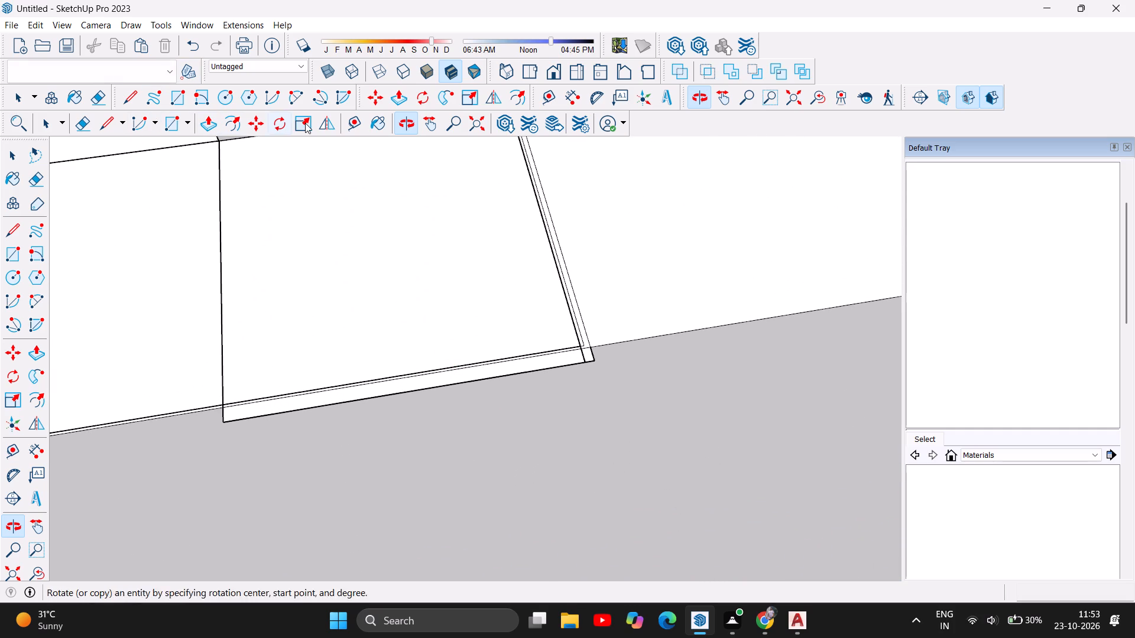
click(201, 125)
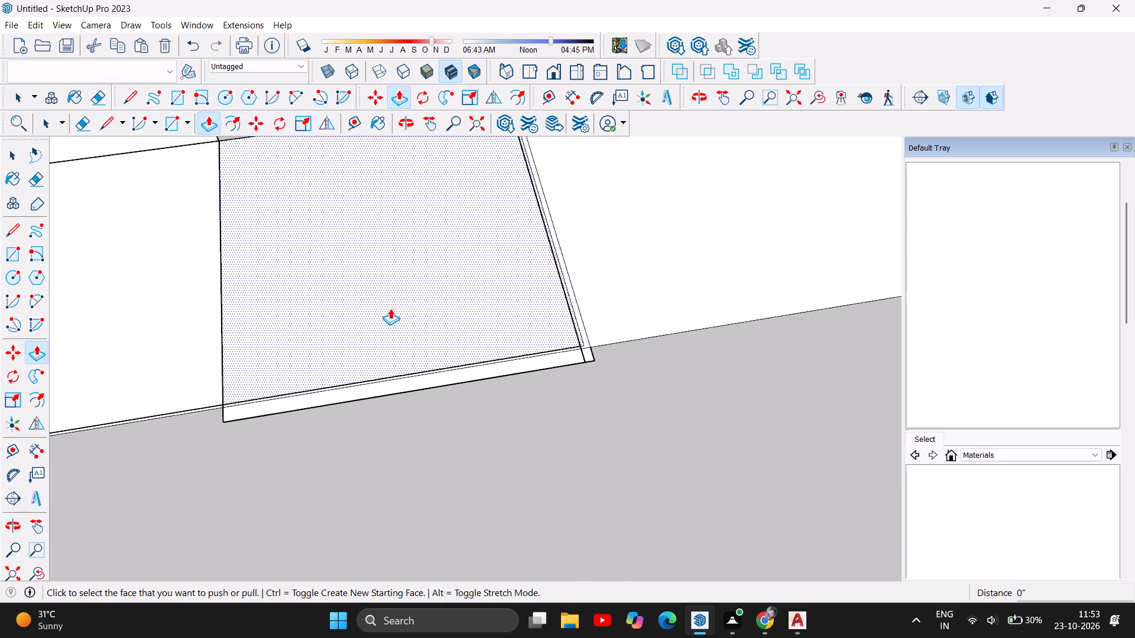
click(390, 308)
text(11')
key(Return)
Delete the seam lines on the front-room face and top of the new cross wall at its outer end.
scroll(419, 477, down, 6)
scroll(419, 479, up, 1)
scroll(502, 447, down, 13)
scroll(715, 422, down, 13)
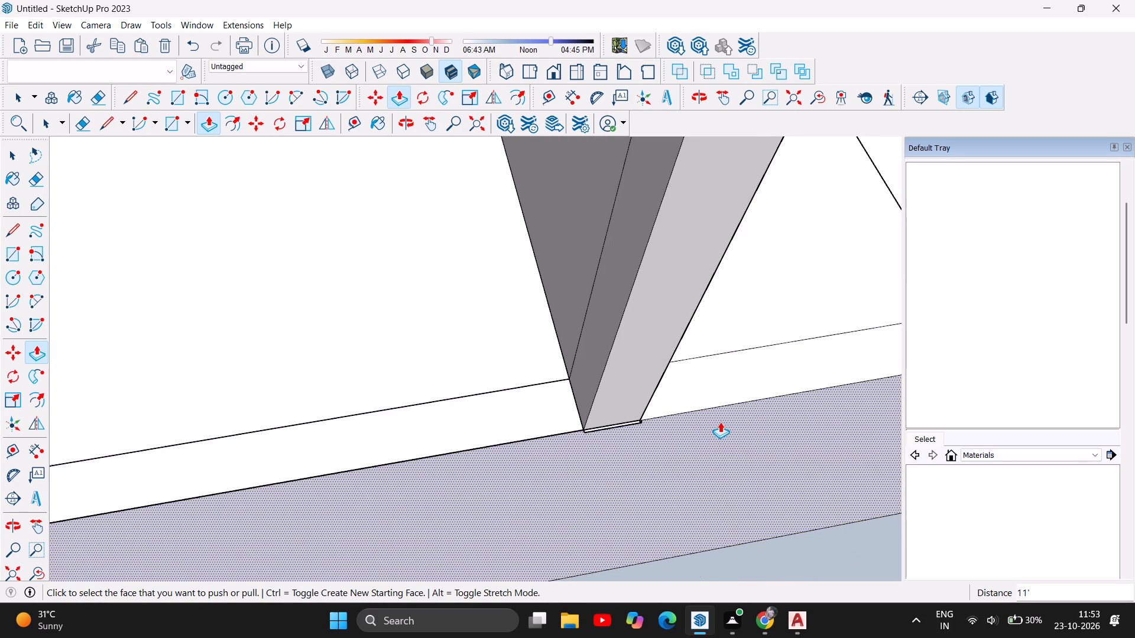
scroll(720, 422, down, 18)
scroll(721, 422, down, 8)
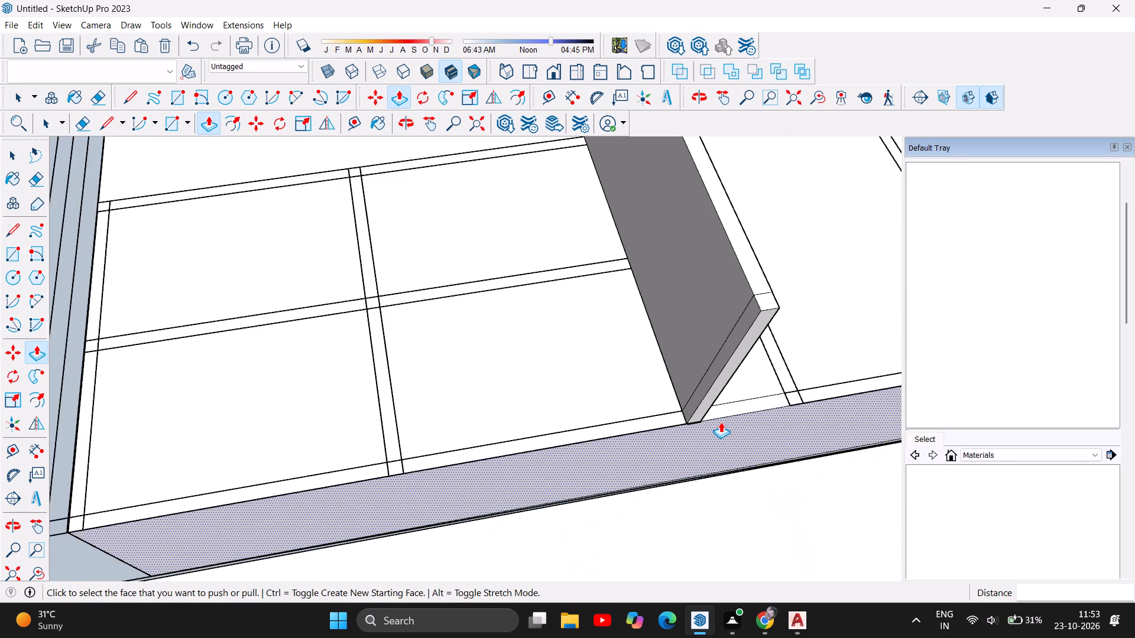
scroll(721, 422, down, 2)
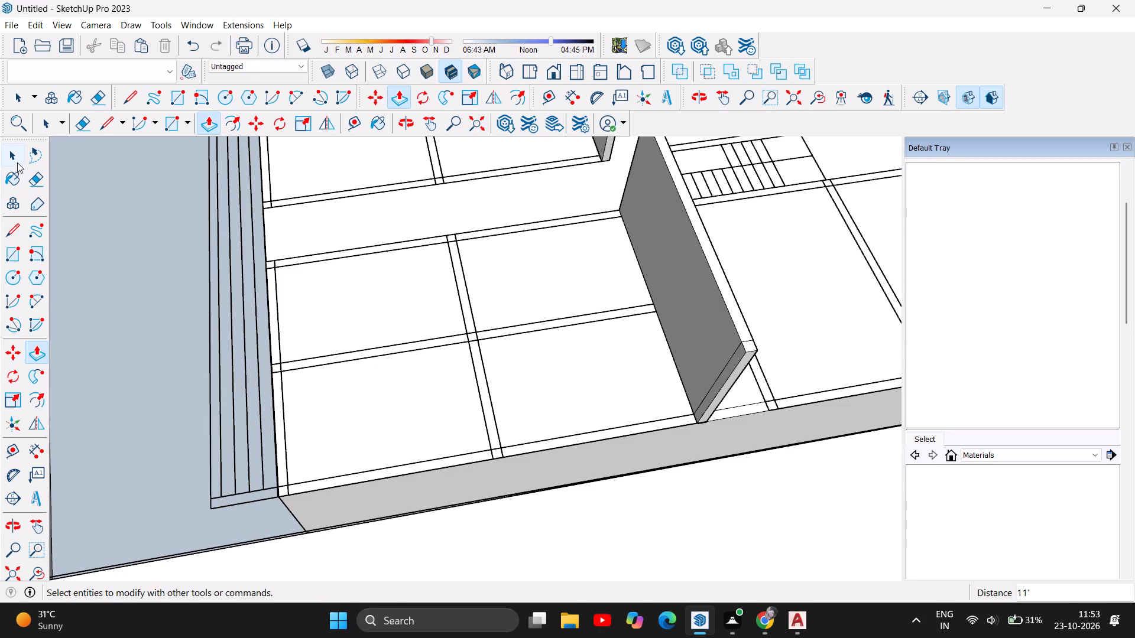
click(17, 162)
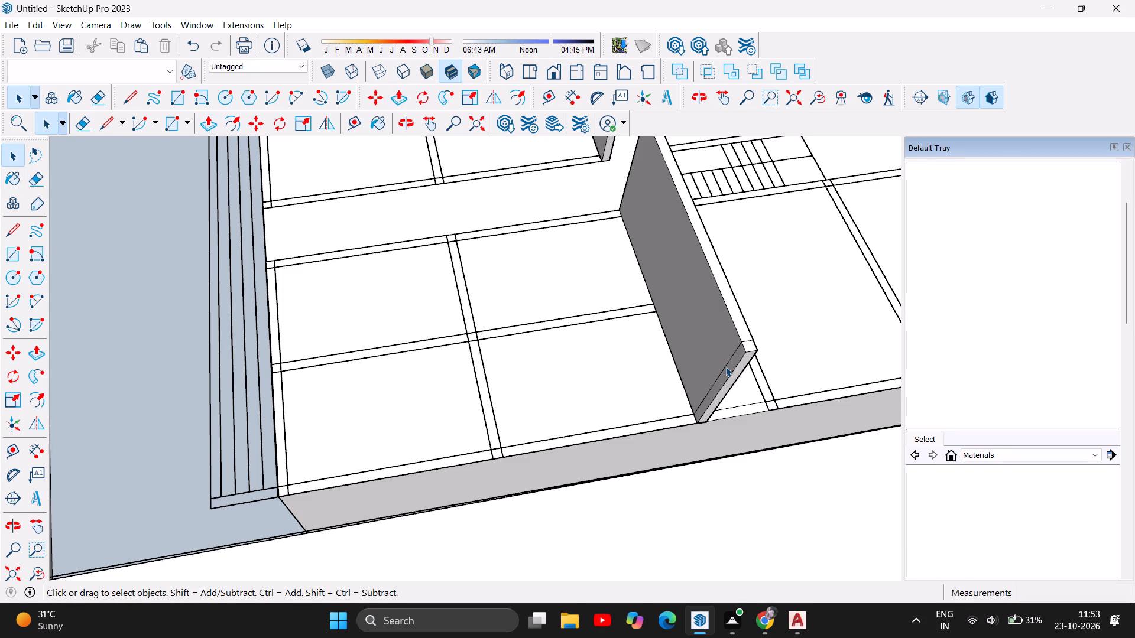
click(725, 366)
key(Delete)
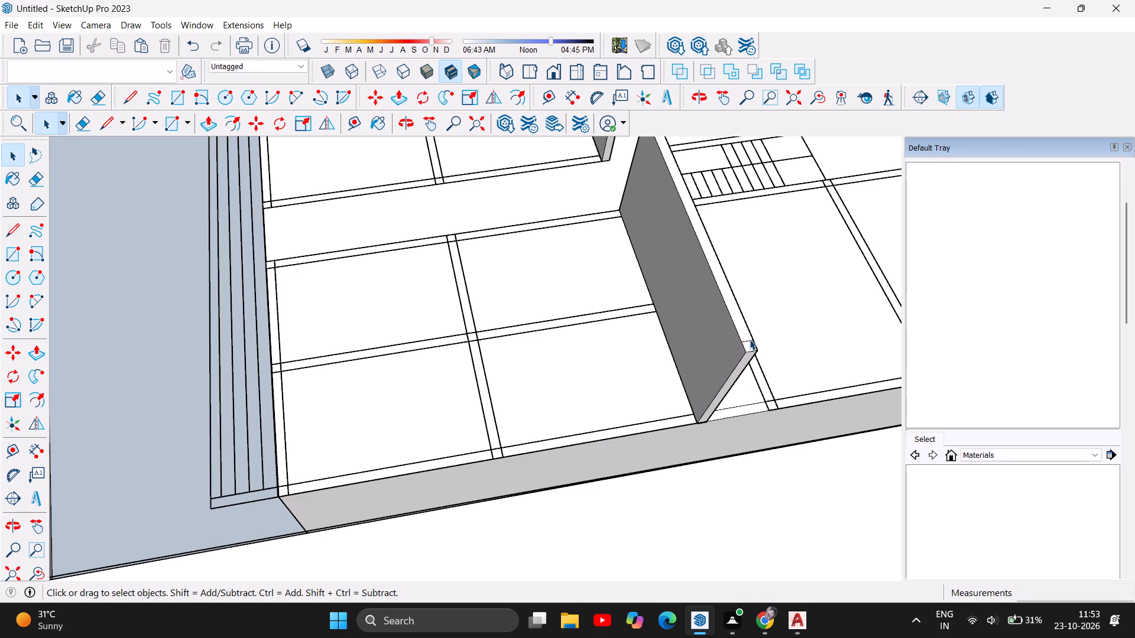
click(749, 339)
key(Delete)
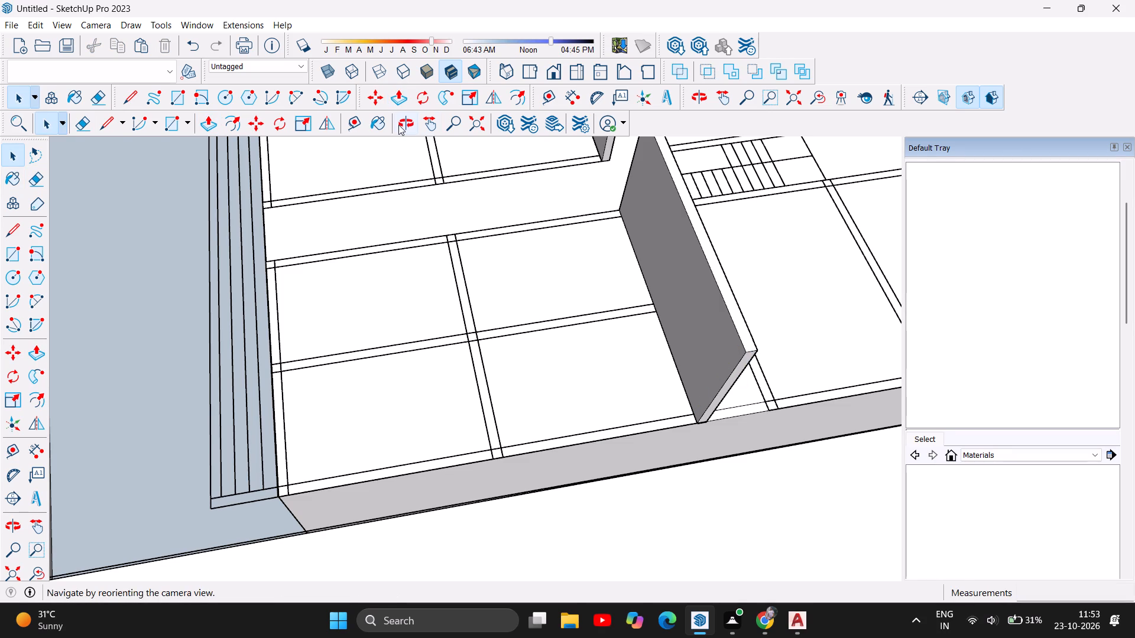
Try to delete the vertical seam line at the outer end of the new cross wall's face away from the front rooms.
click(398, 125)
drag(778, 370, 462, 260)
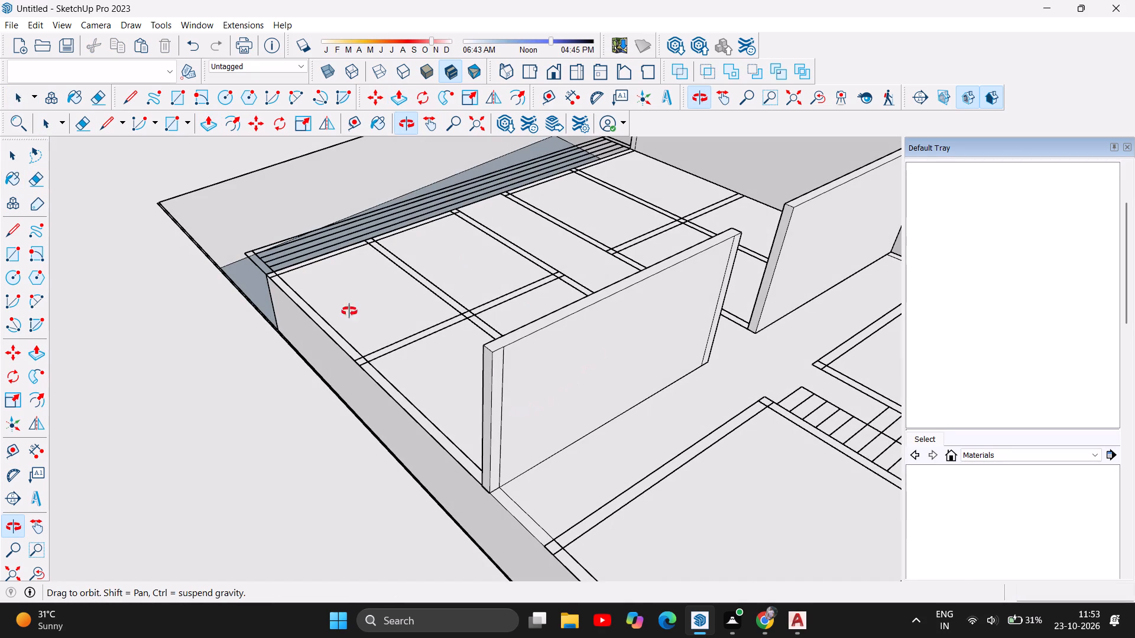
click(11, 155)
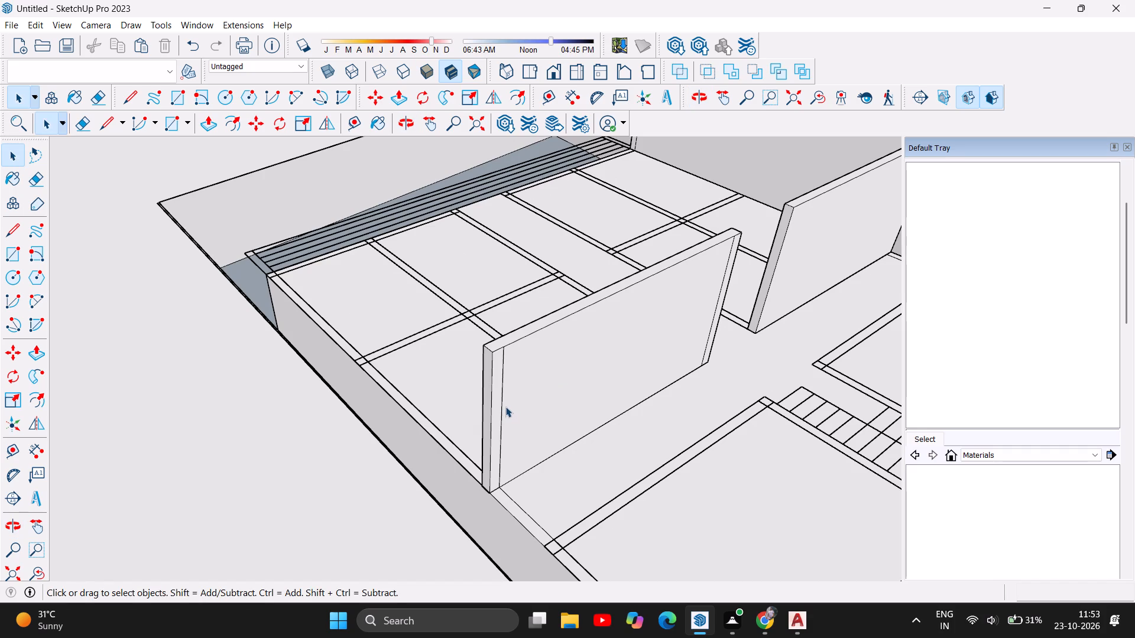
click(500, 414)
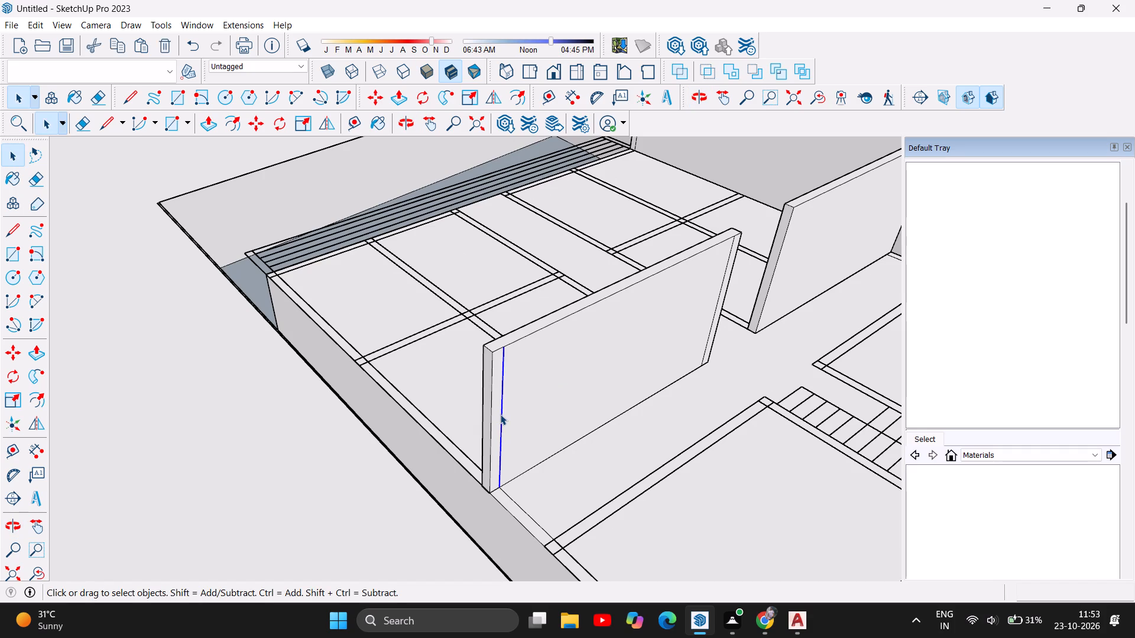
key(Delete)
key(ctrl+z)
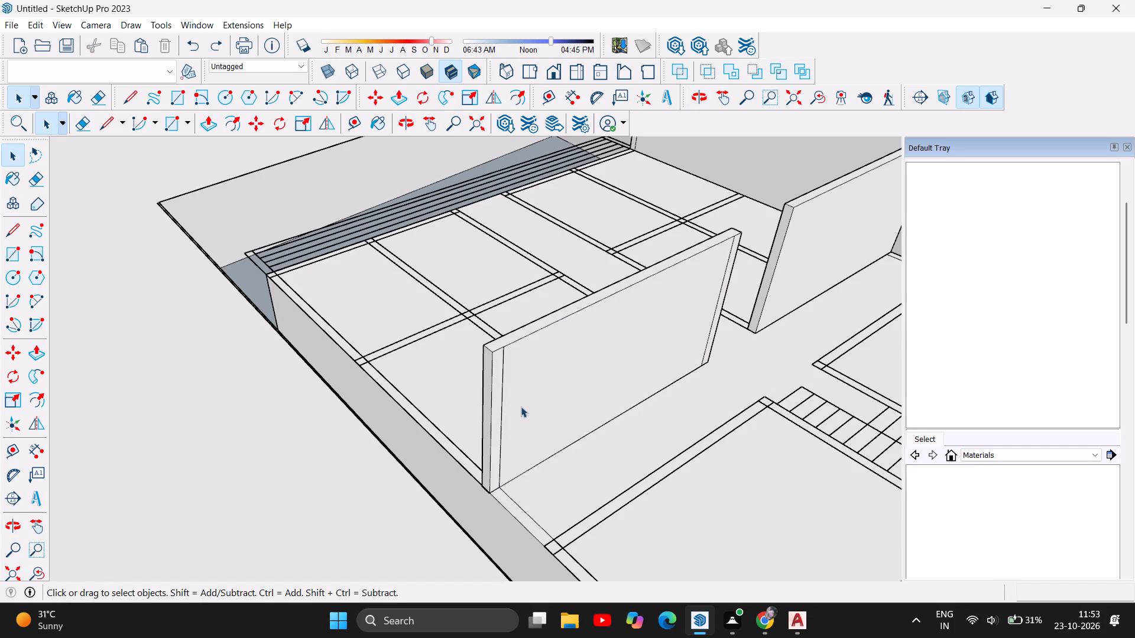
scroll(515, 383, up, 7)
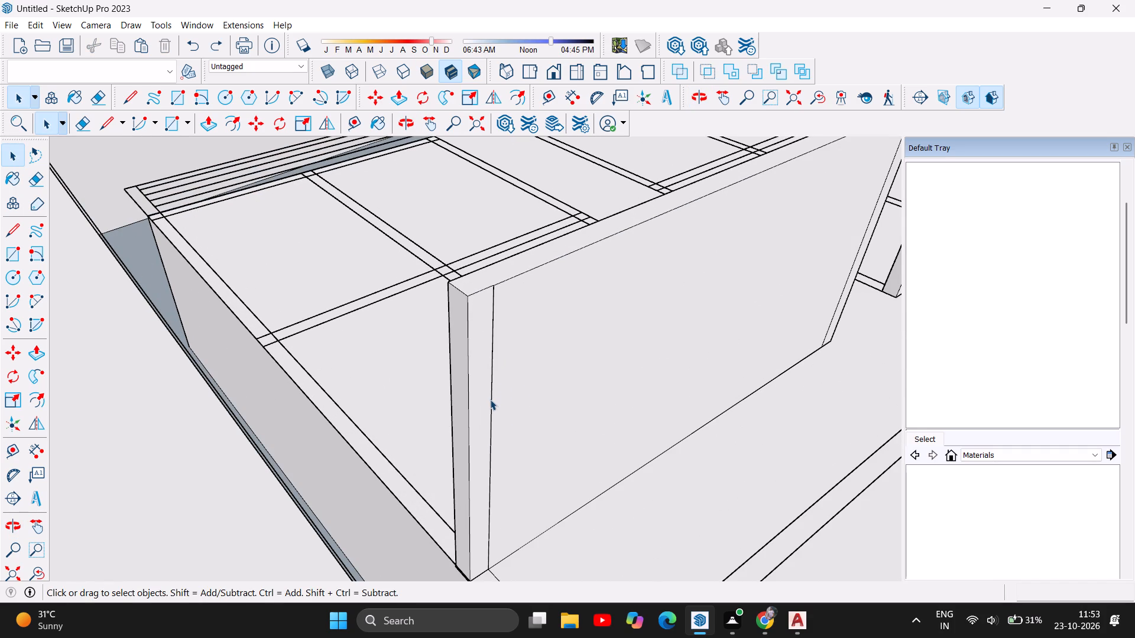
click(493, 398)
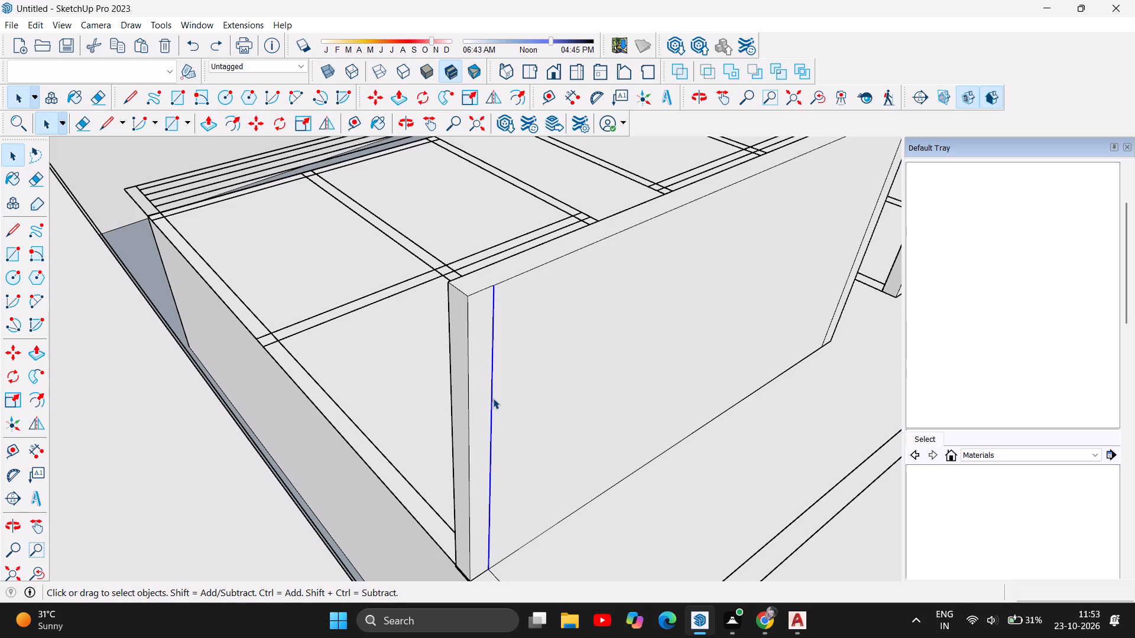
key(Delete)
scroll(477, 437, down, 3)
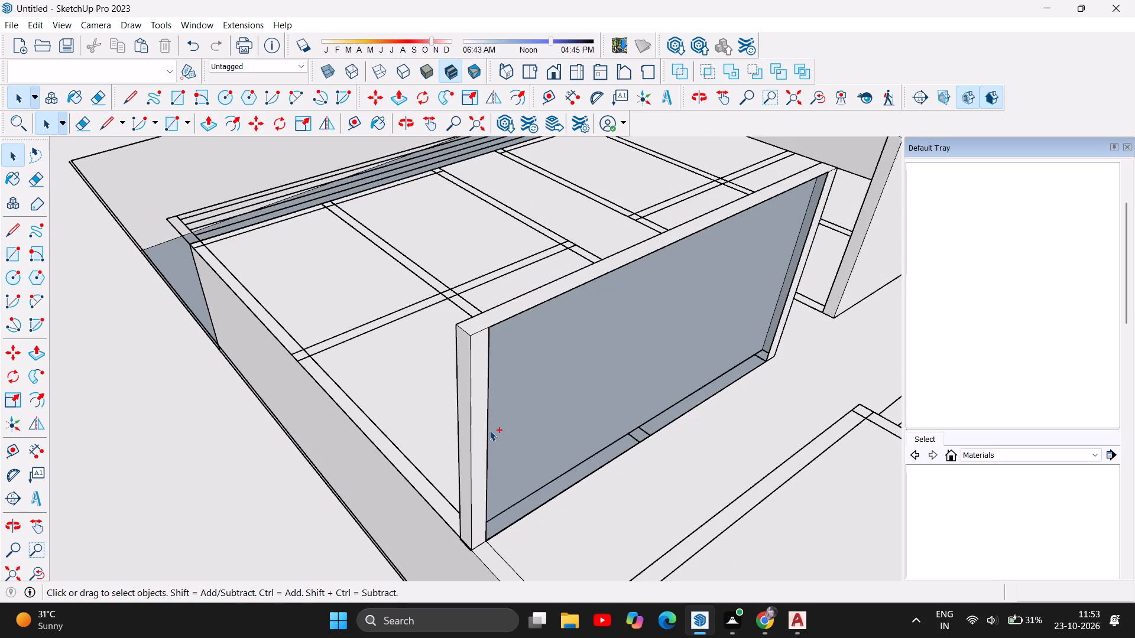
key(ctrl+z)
Push the narrow strip of face at the new cross wall's outer end about 1/8" flush with the adjoining wall face.
scroll(494, 532, up, 11)
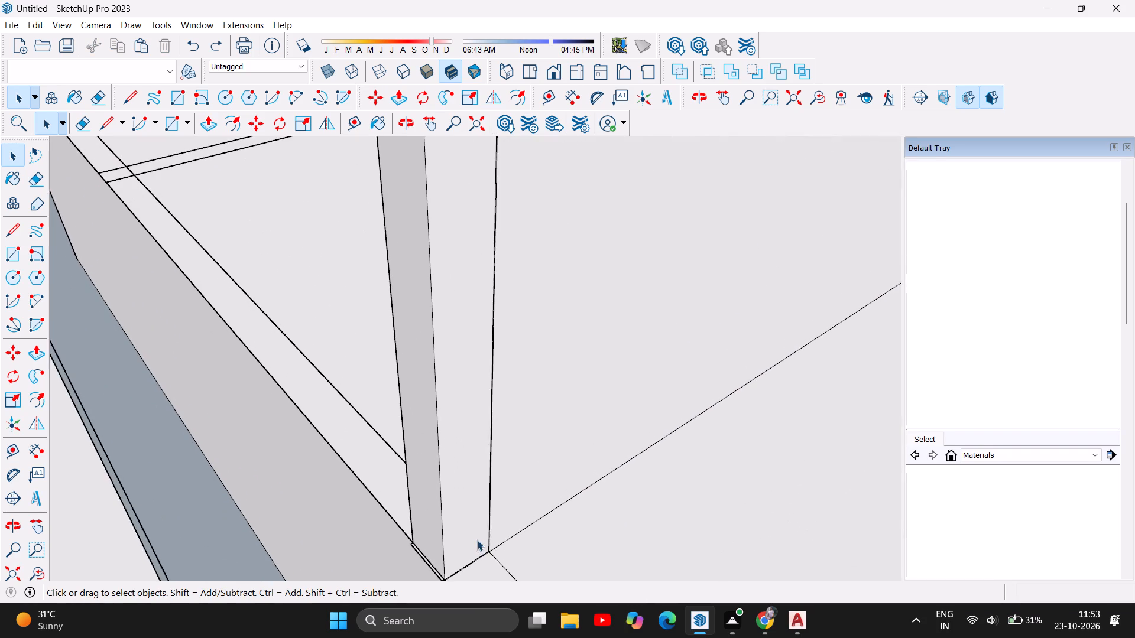
scroll(489, 539, up, 19)
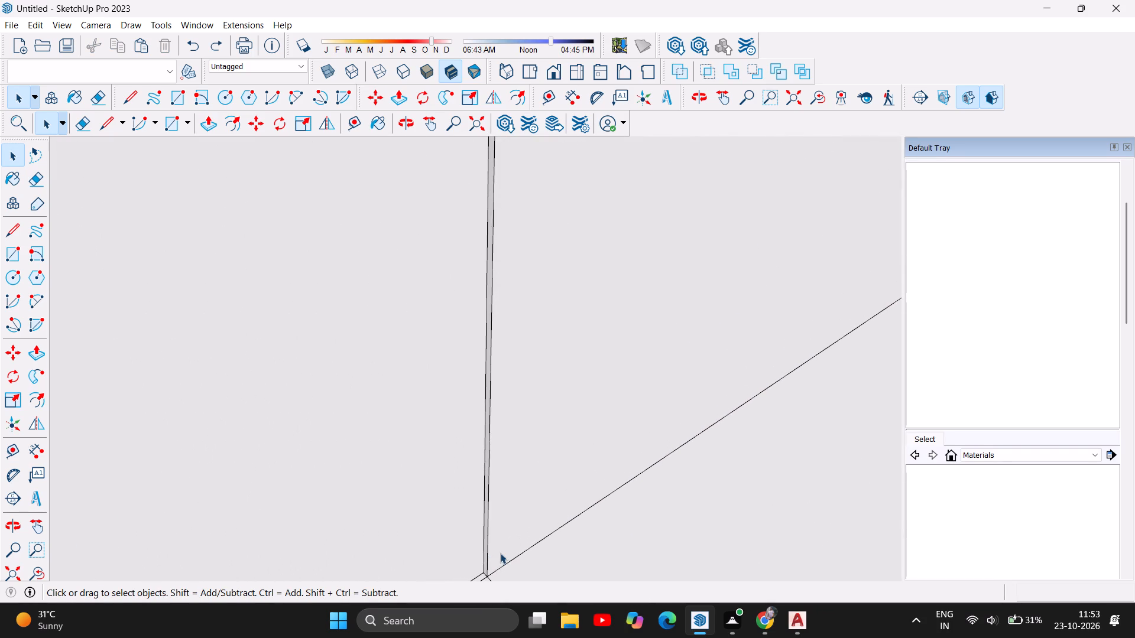
scroll(534, 452, down, 12)
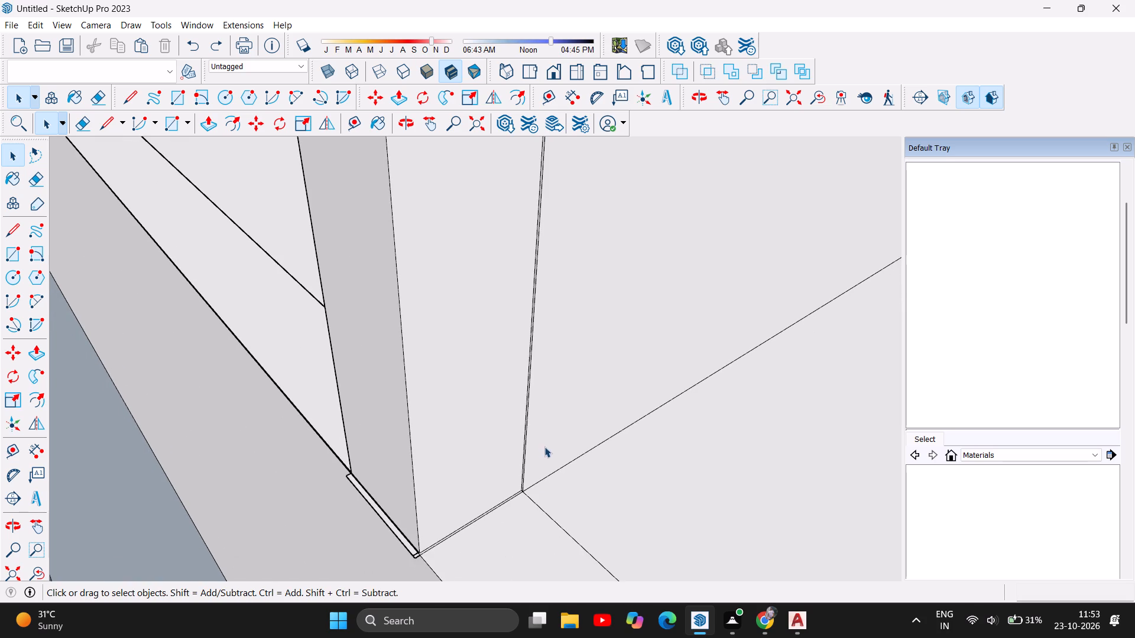
scroll(516, 516, up, 6)
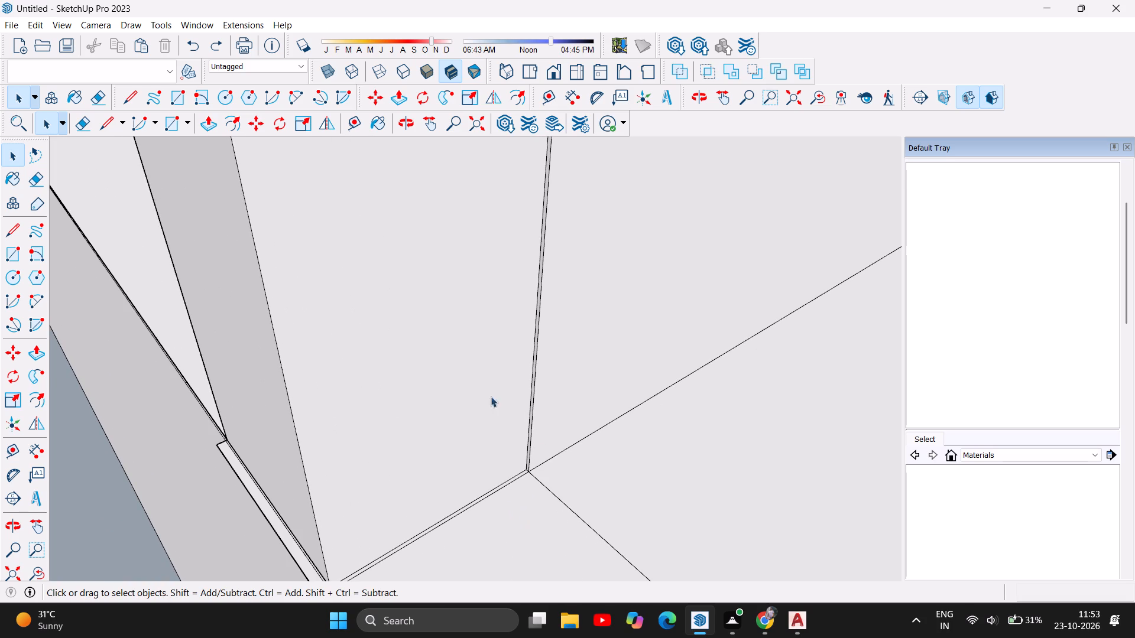
click(207, 128)
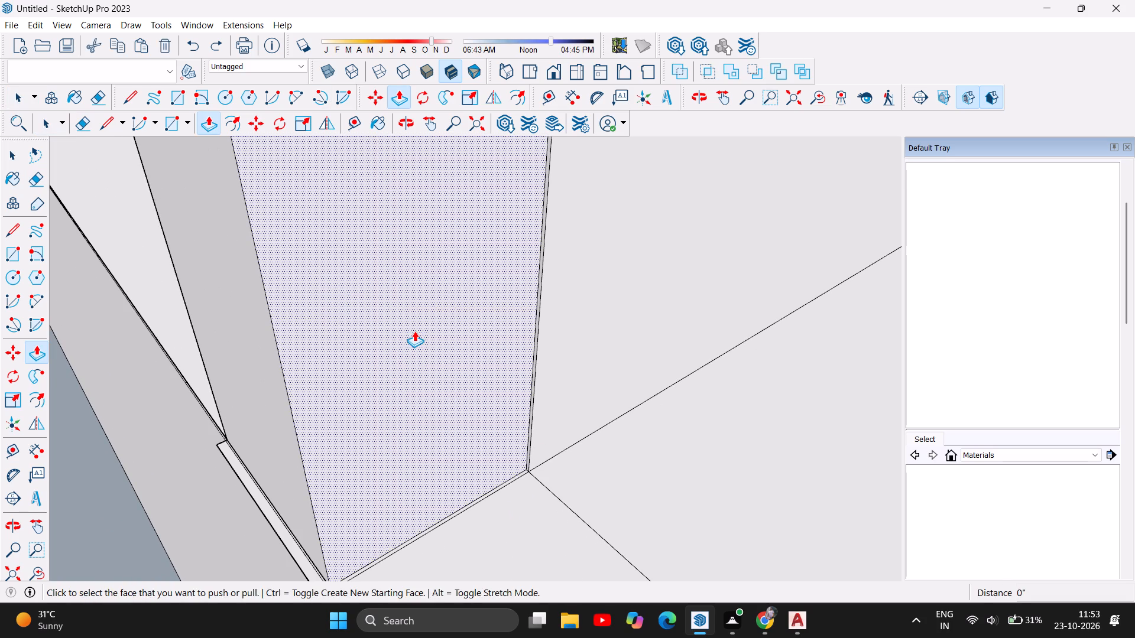
drag(414, 331, 420, 340)
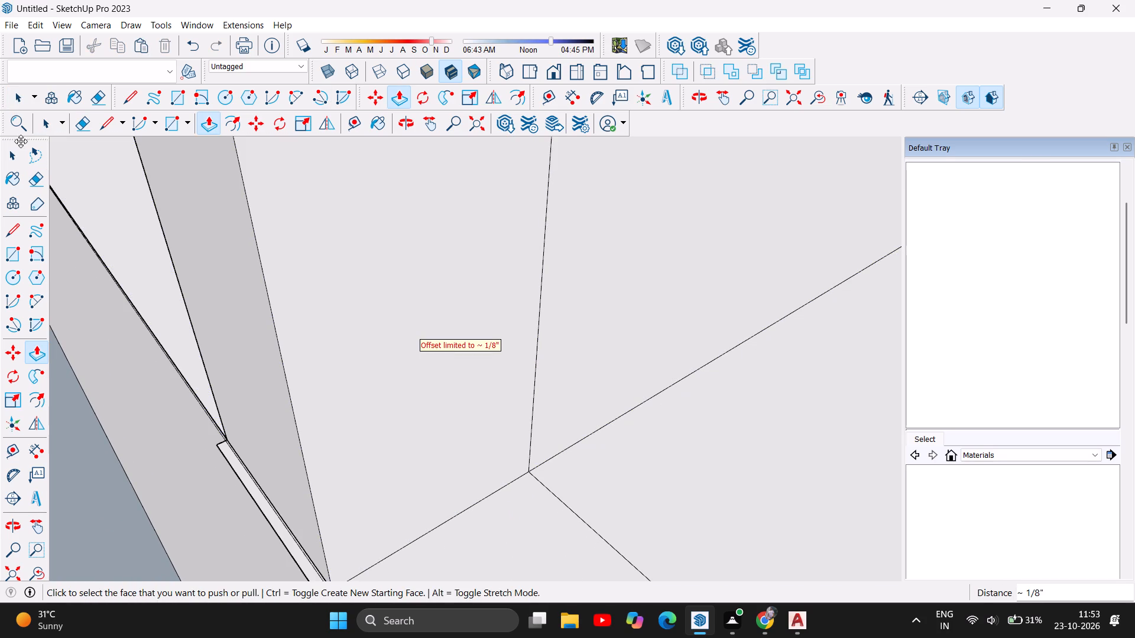
Delete the vertical seam lines at the outer and corridor ends of the new cross wall's face.
click(4, 159)
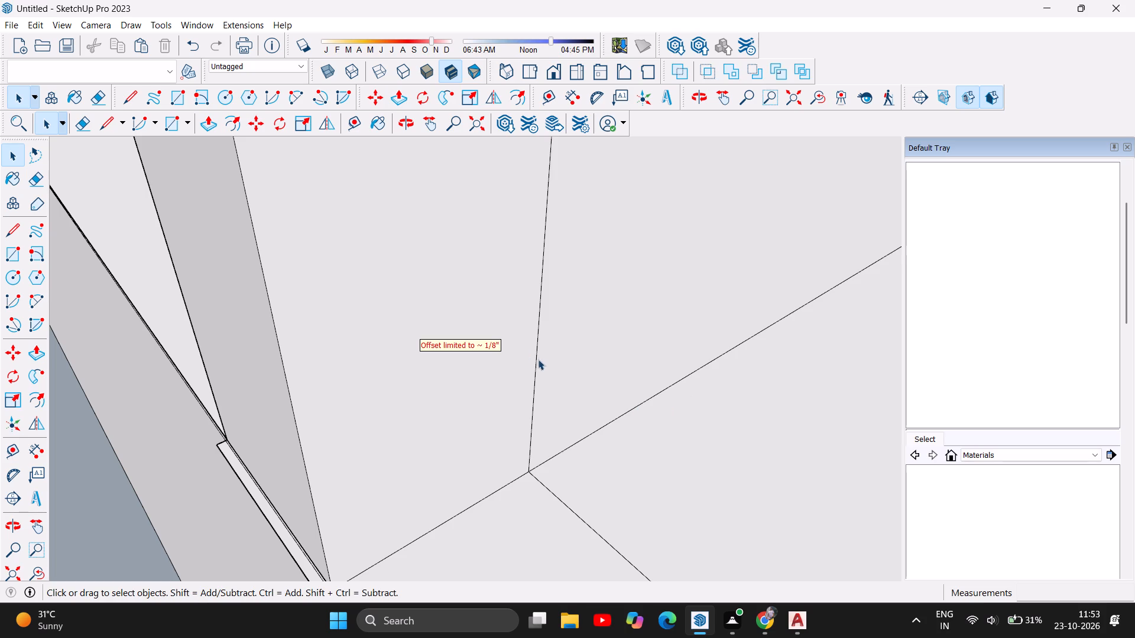
click(535, 366)
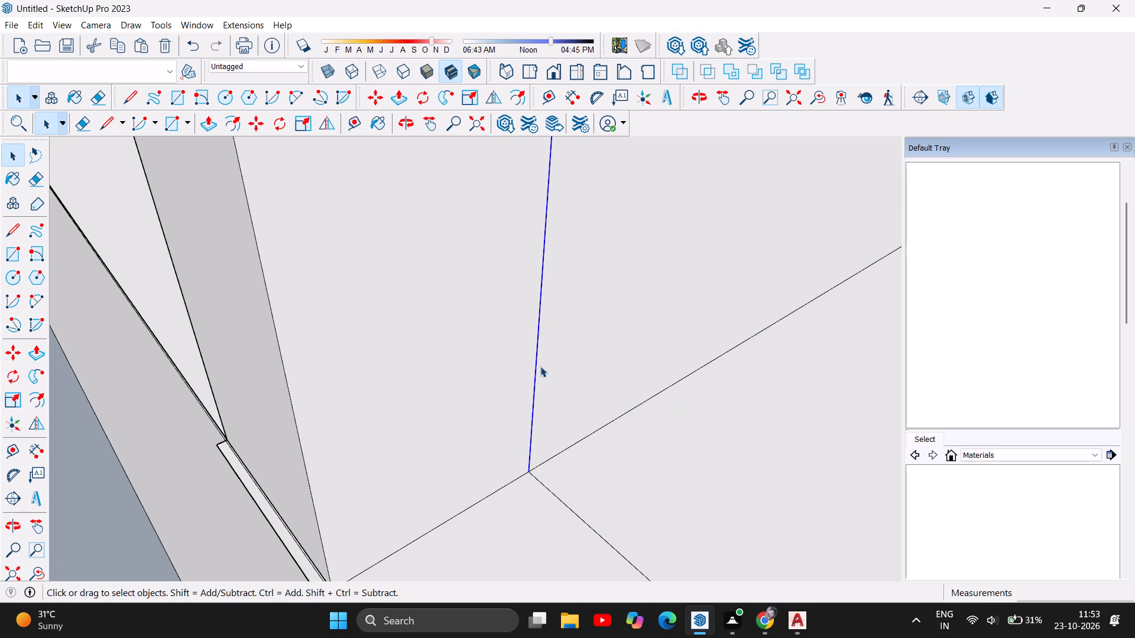
key(Delete)
scroll(491, 398, down, 11)
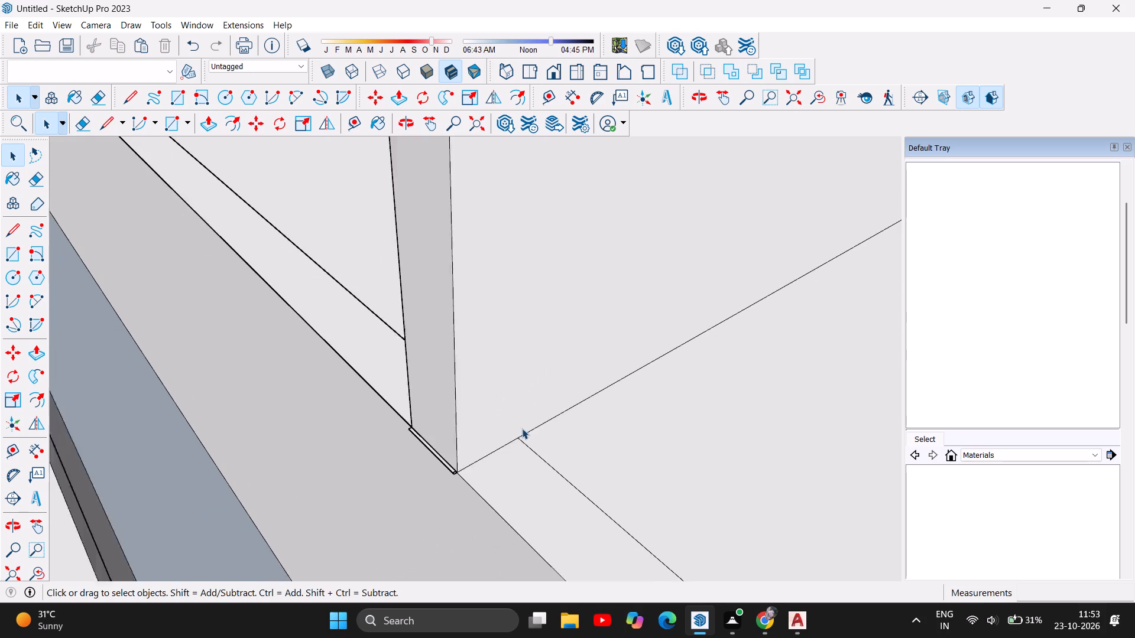
scroll(522, 428, down, 19)
scroll(560, 454, down, 6)
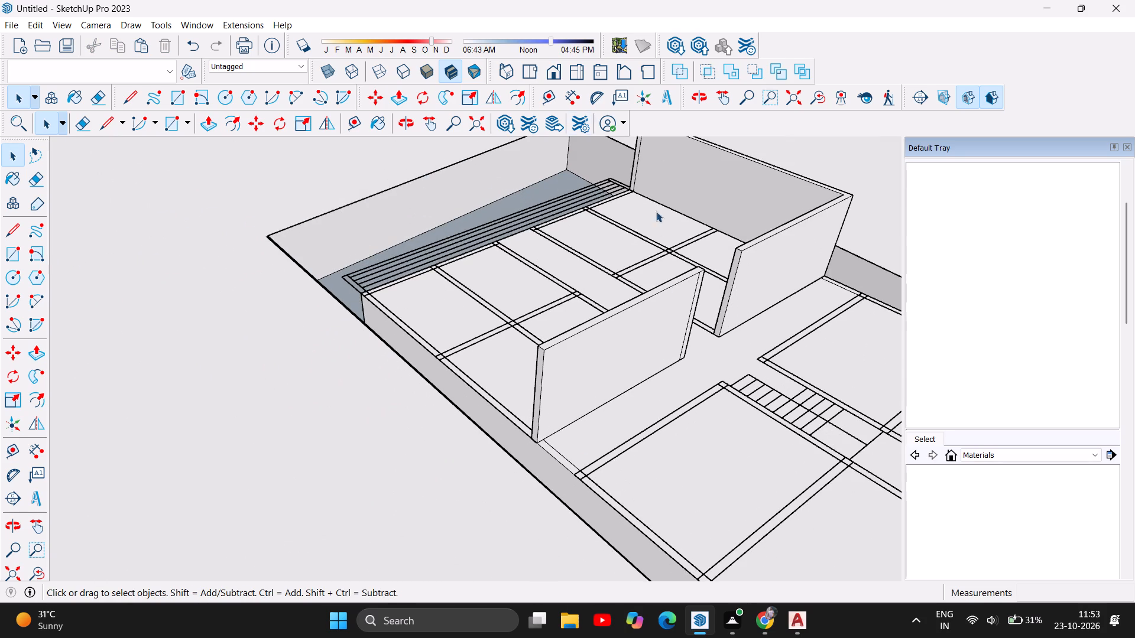
scroll(748, 306, up, 11)
scroll(638, 335, up, 4)
scroll(539, 363, down, 4)
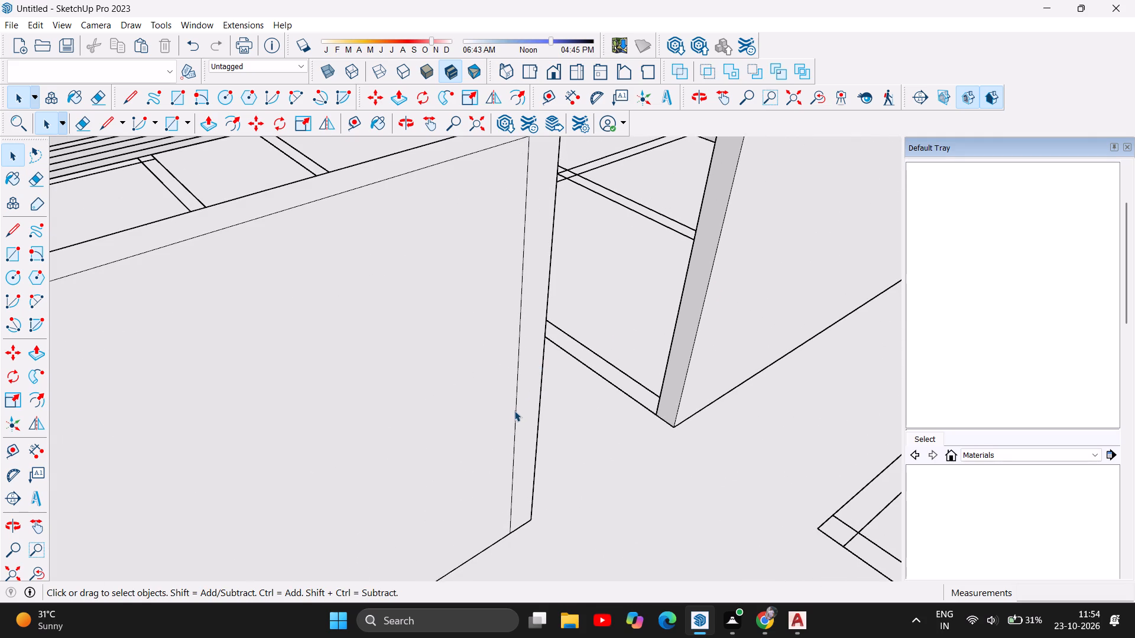
click(514, 411)
key(Delete)
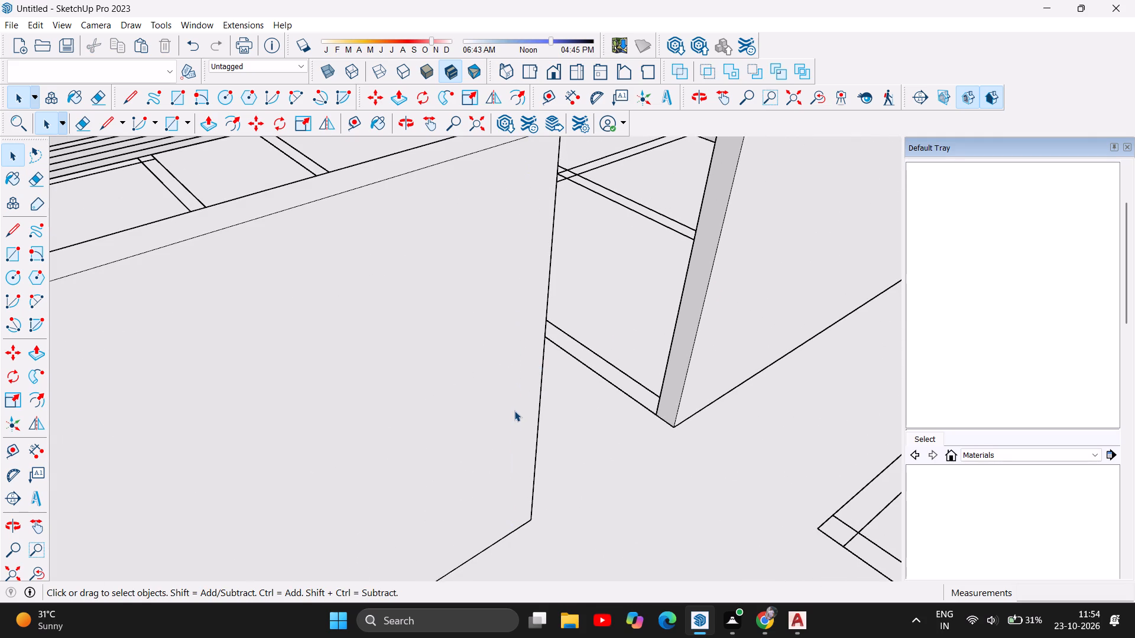
Draw a rectangle about 30' 9" by 9 1/16" over the outer wall strip from the new cross wall to the stepped front edge.
scroll(514, 411, down, 11)
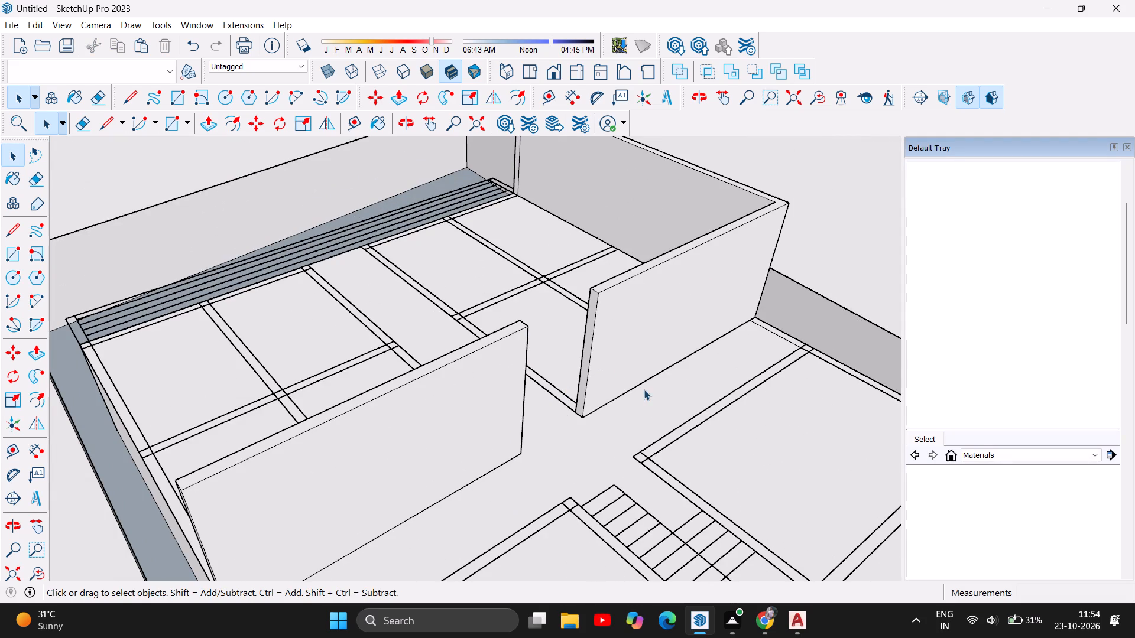
scroll(643, 390, down, 6)
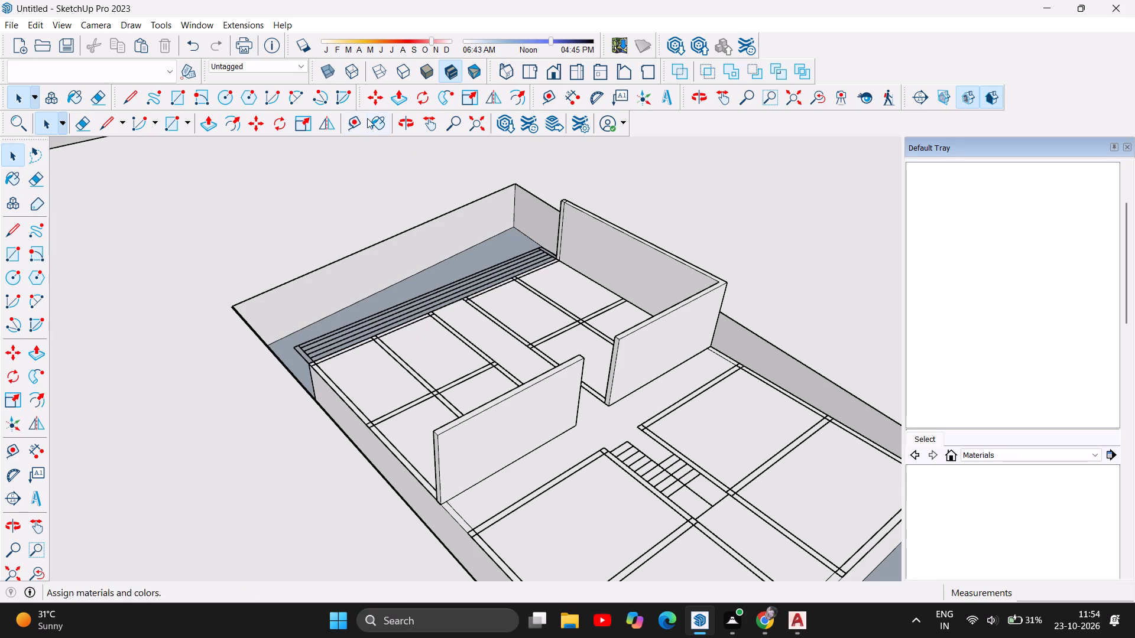
click(401, 119)
drag(268, 311, 722, 282)
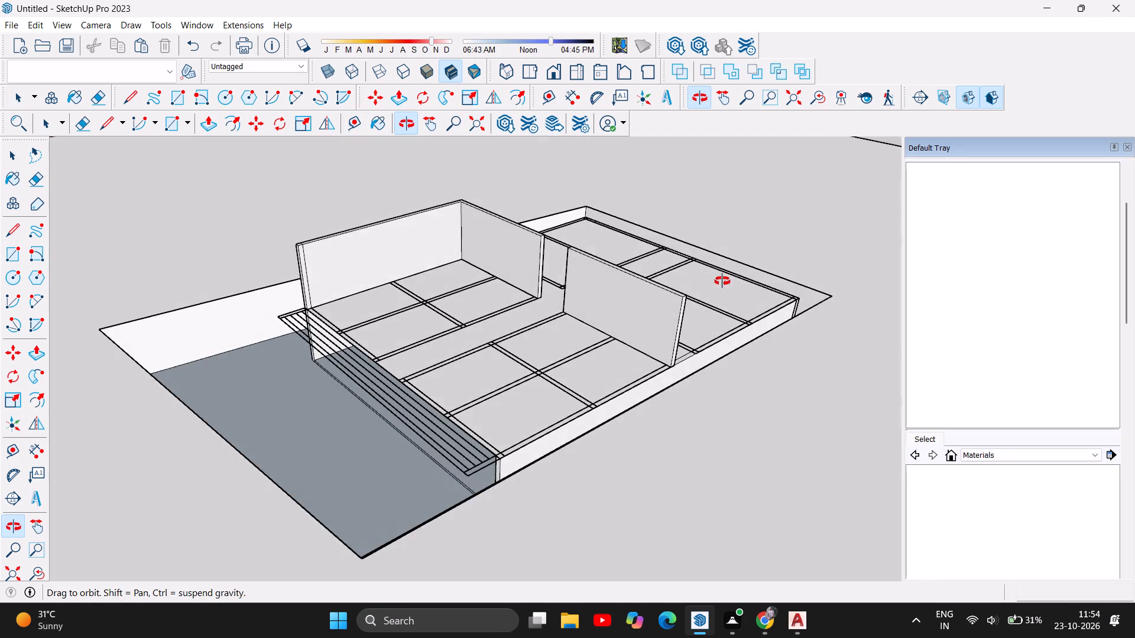
drag(463, 383, 630, 355)
scroll(669, 265, up, 4)
scroll(655, 447, up, 3)
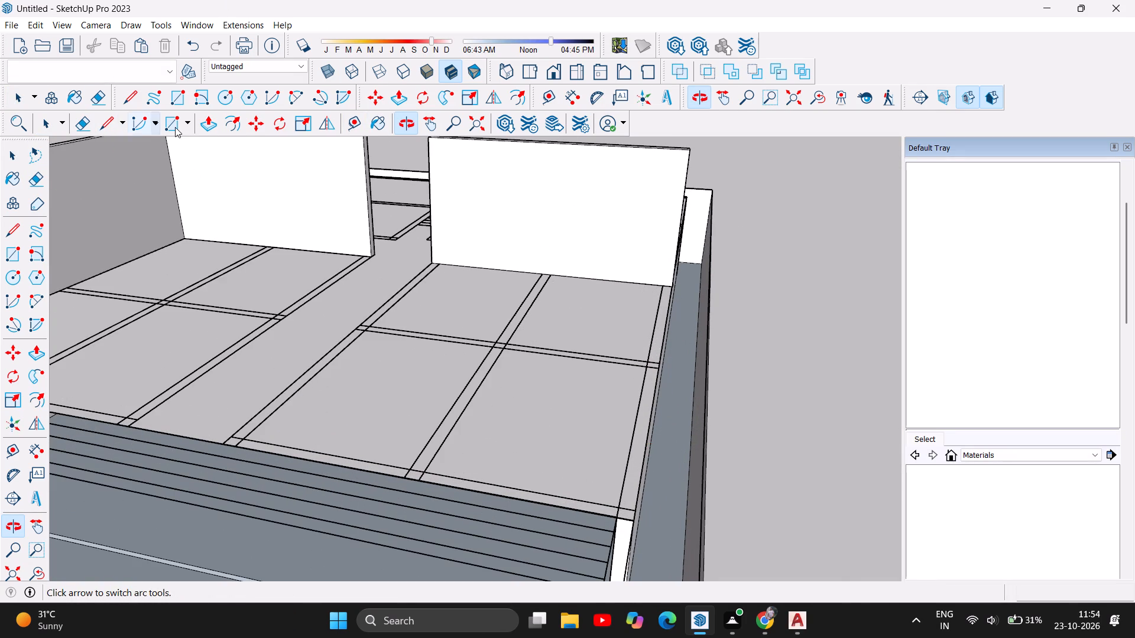
click(176, 126)
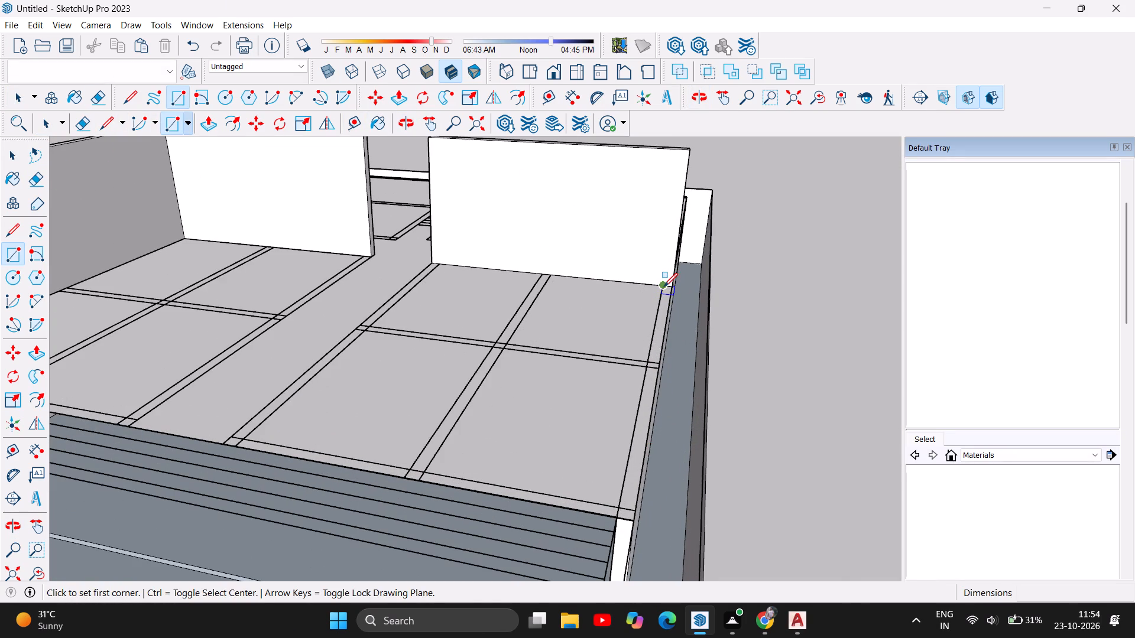
click(664, 287)
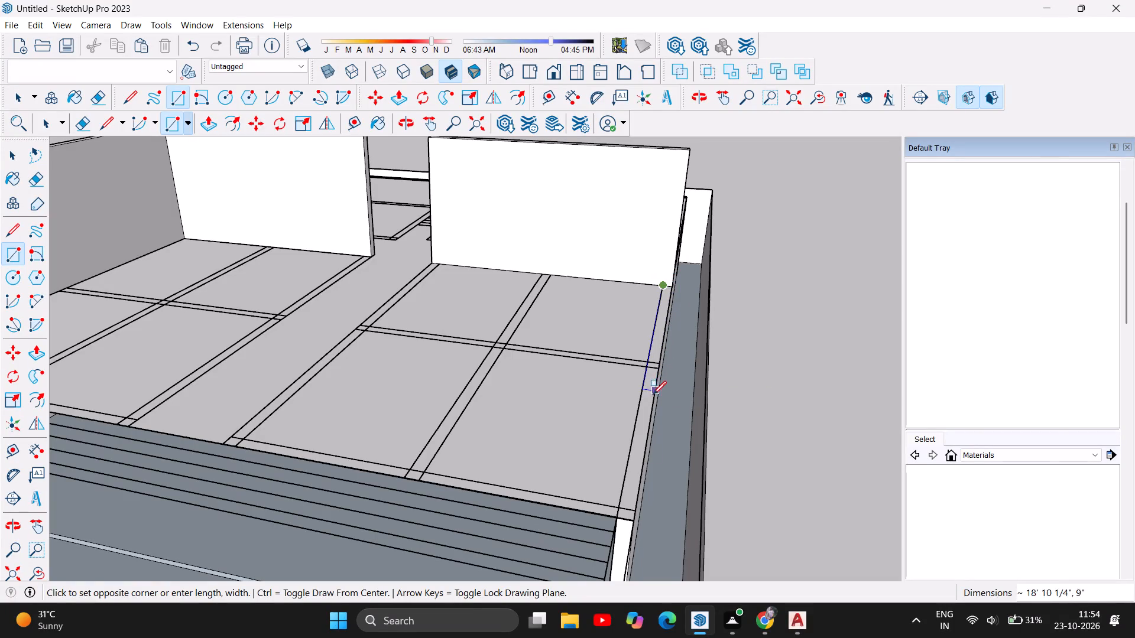
click(633, 509)
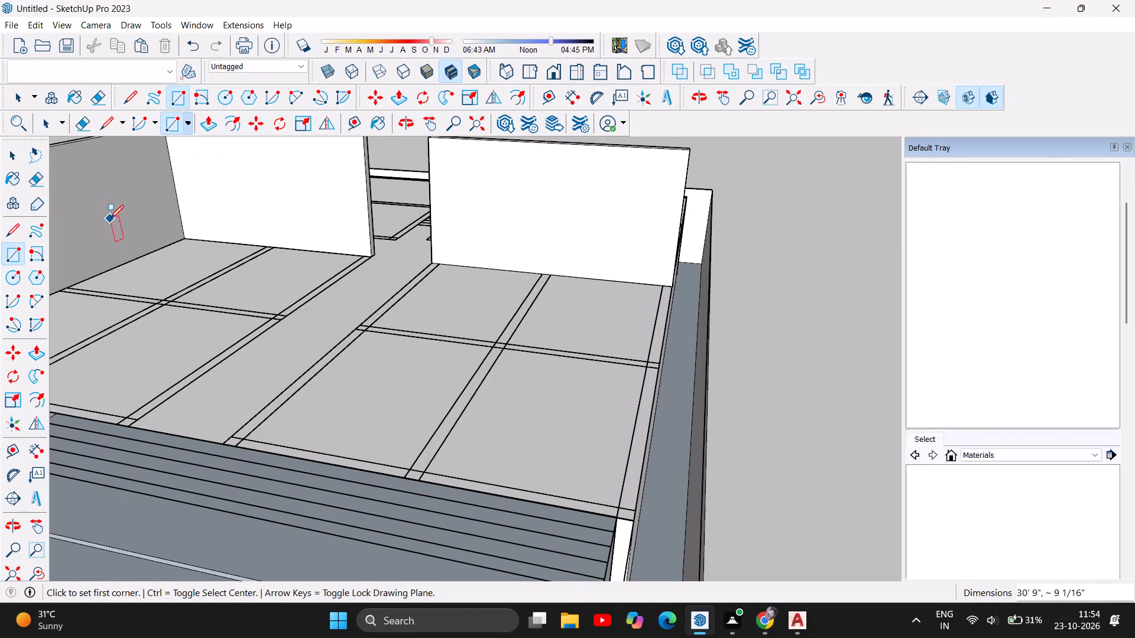
Raise the outer wall strip beside the front rooms 11'.
click(213, 126)
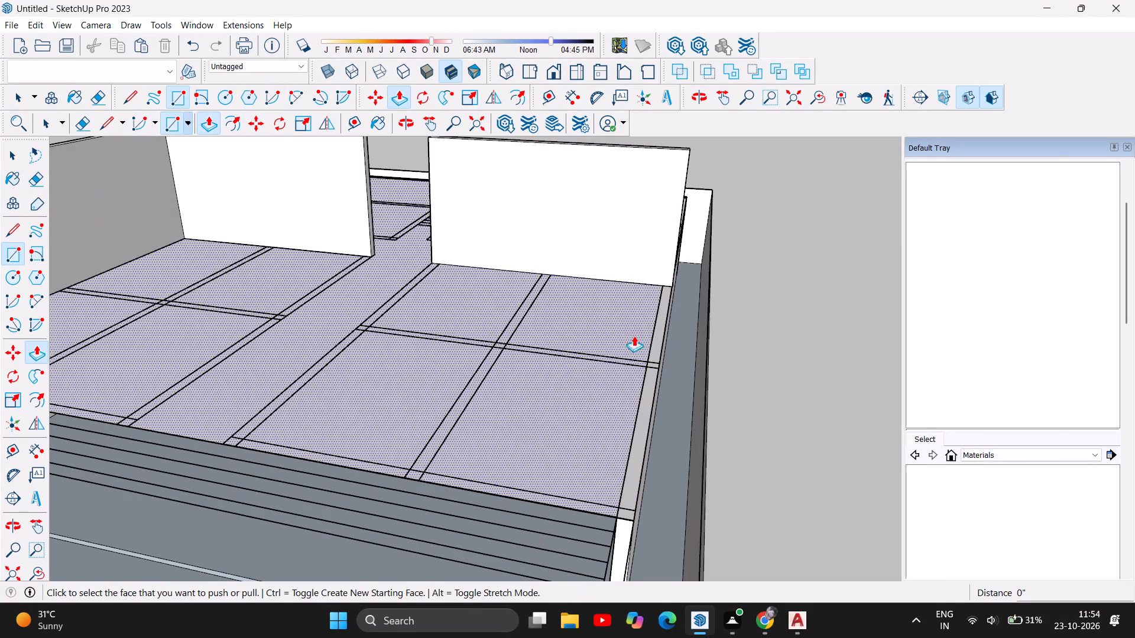
click(646, 385)
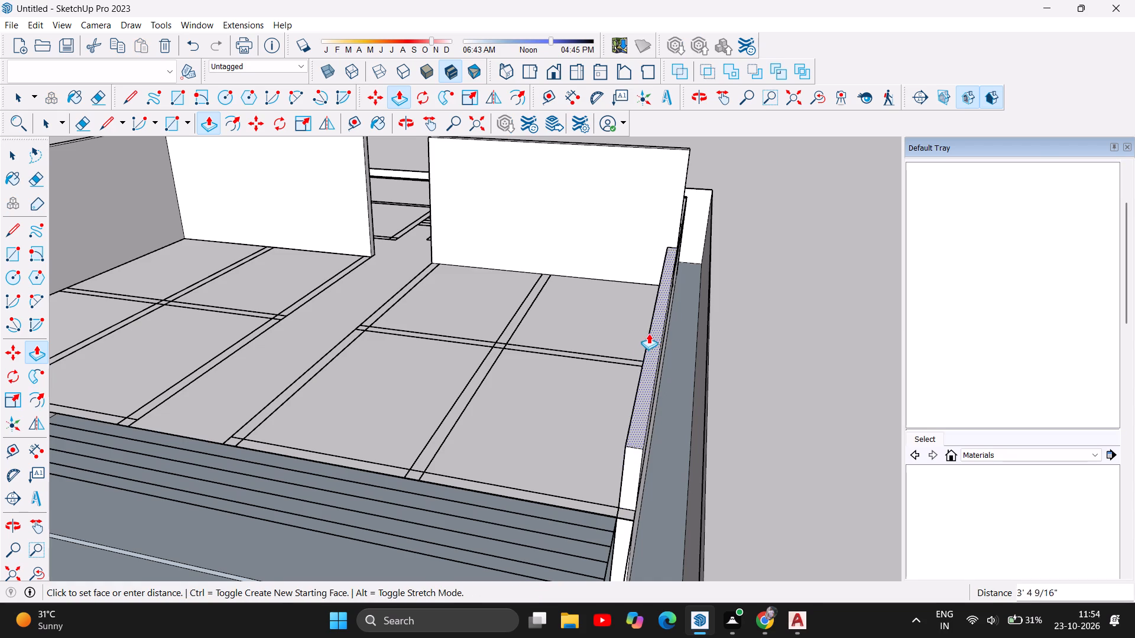
text(11')
key(Return)
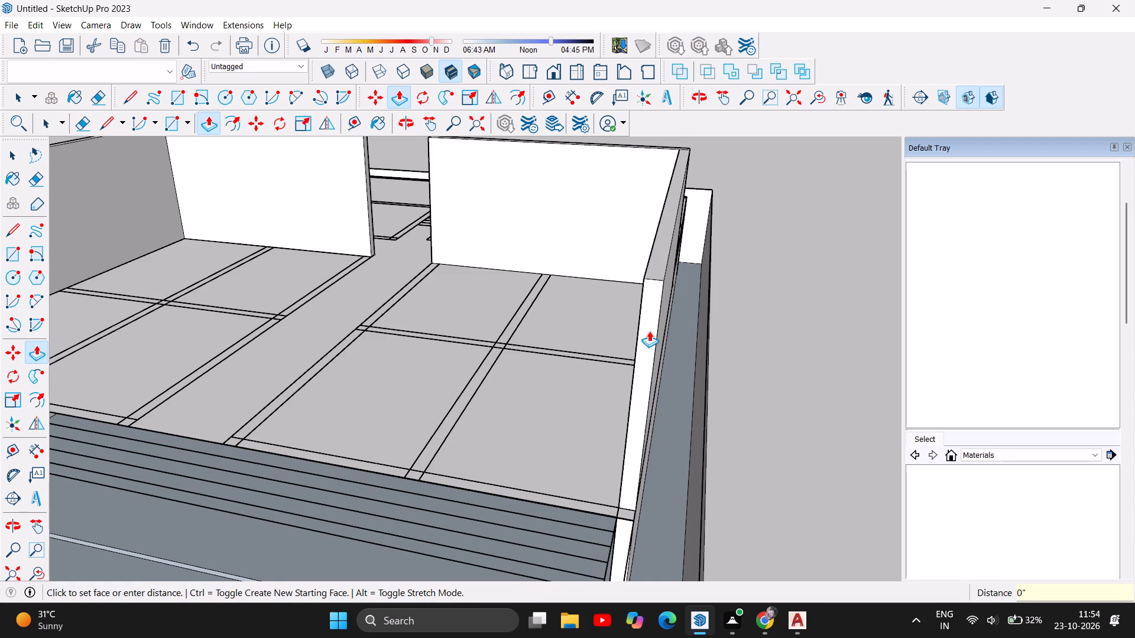
Delete the vertical seam line on the inner face of the right-hand outer wall, as seen from the stepped front.
scroll(819, 373, down, 9)
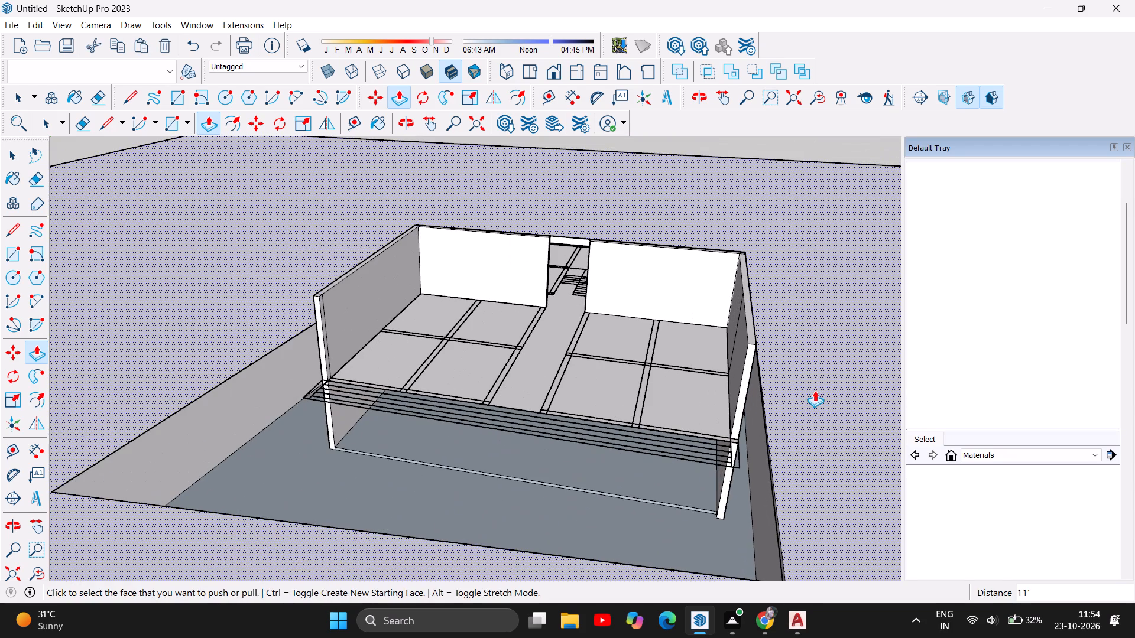
scroll(759, 387, up, 3)
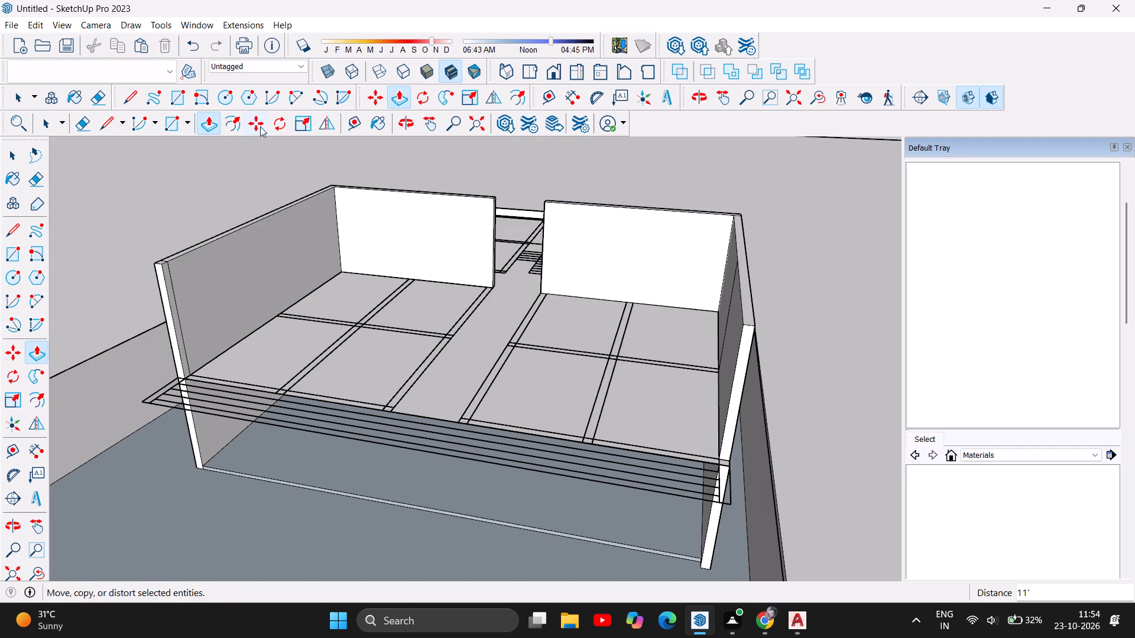
click(405, 126)
drag(400, 368, 525, 376)
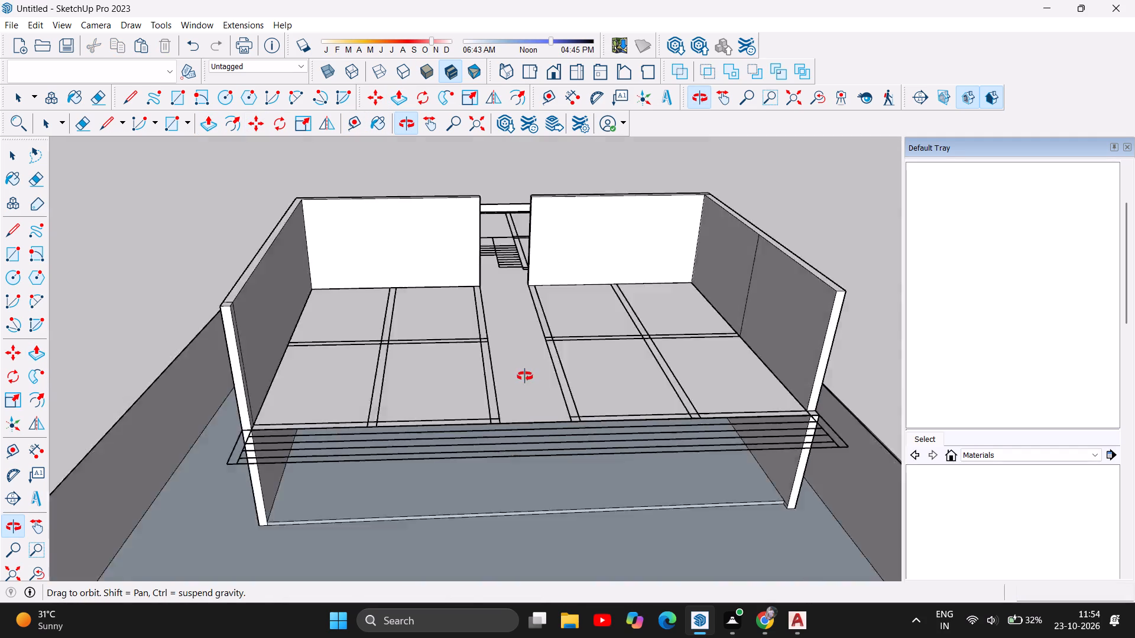
drag(525, 376, 623, 380)
scroll(752, 206, up, 10)
scroll(748, 220, down, 1)
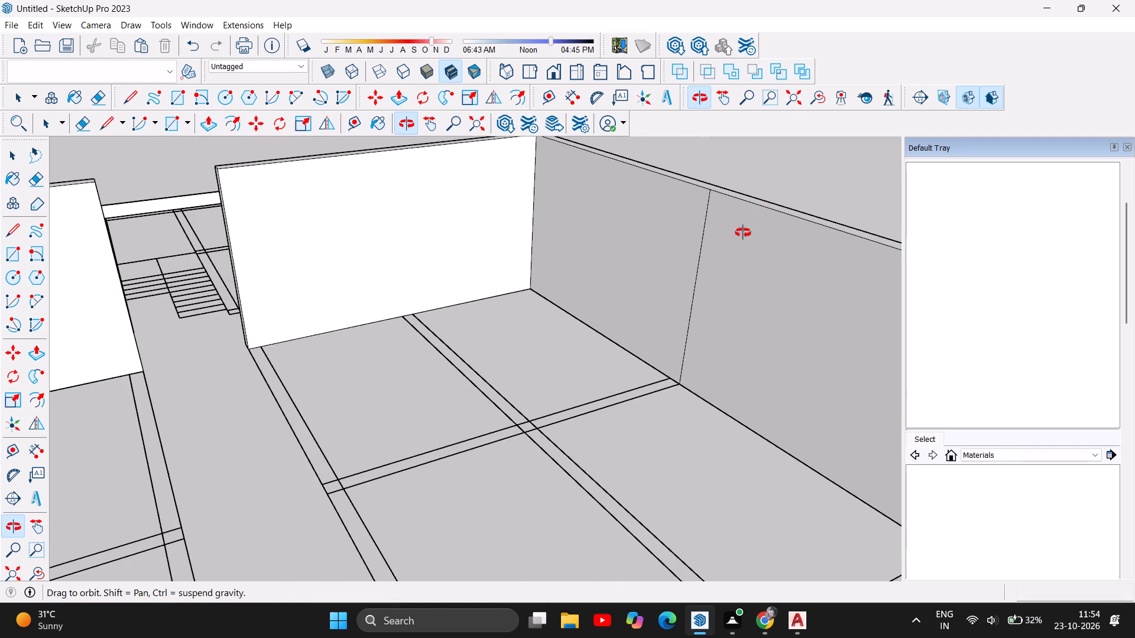
click(9, 154)
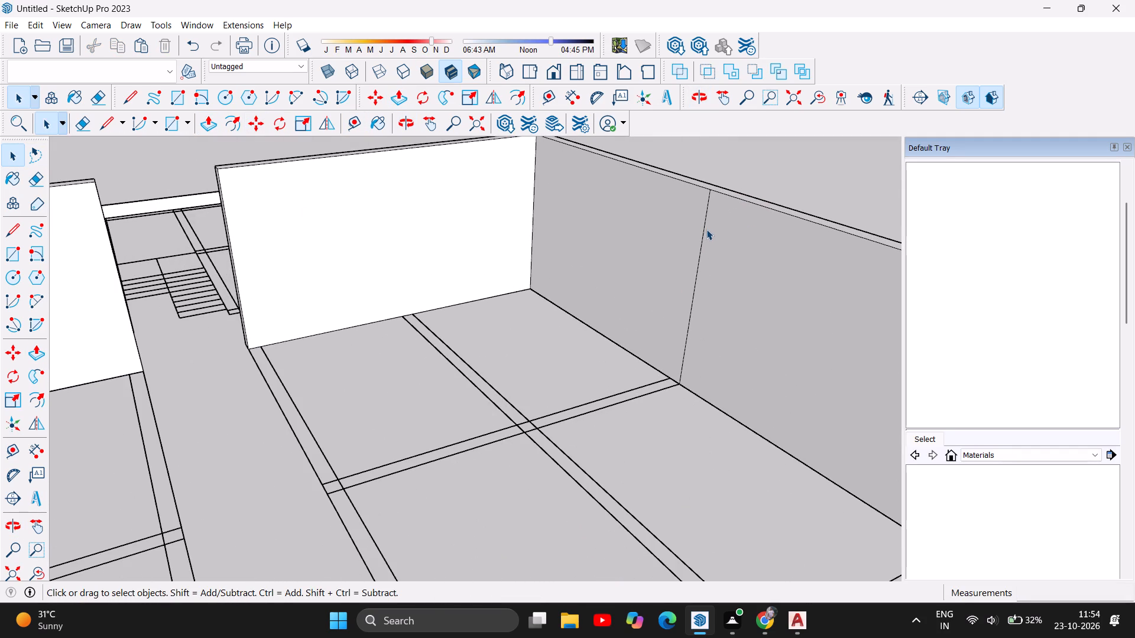
click(706, 229)
click(703, 232)
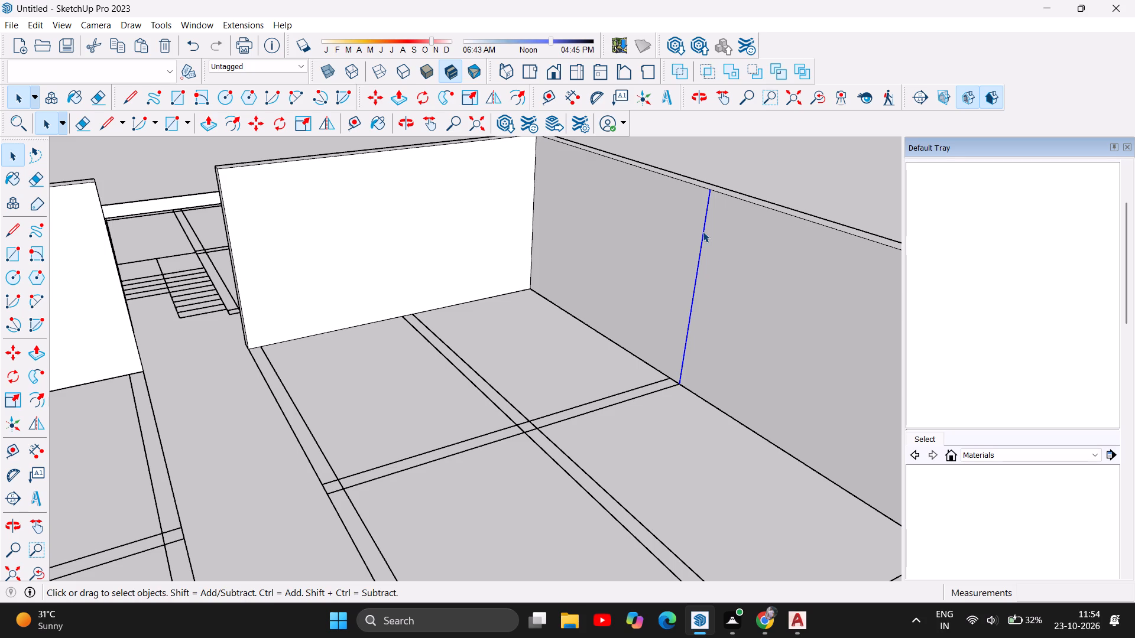
key(Delete)
Raise the small corner face at the stepped front end of the right-hand outer wall 11'.
scroll(476, 353, down, 6)
scroll(411, 312, down, 4)
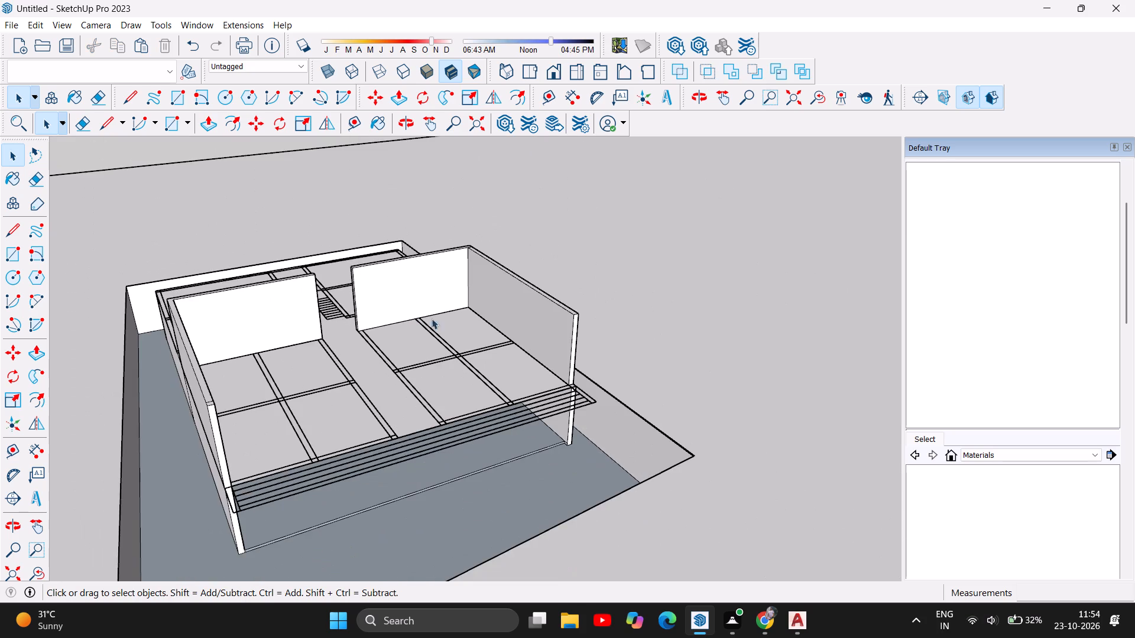
scroll(525, 356, up, 5)
scroll(604, 393, up, 12)
scroll(550, 430, up, 3)
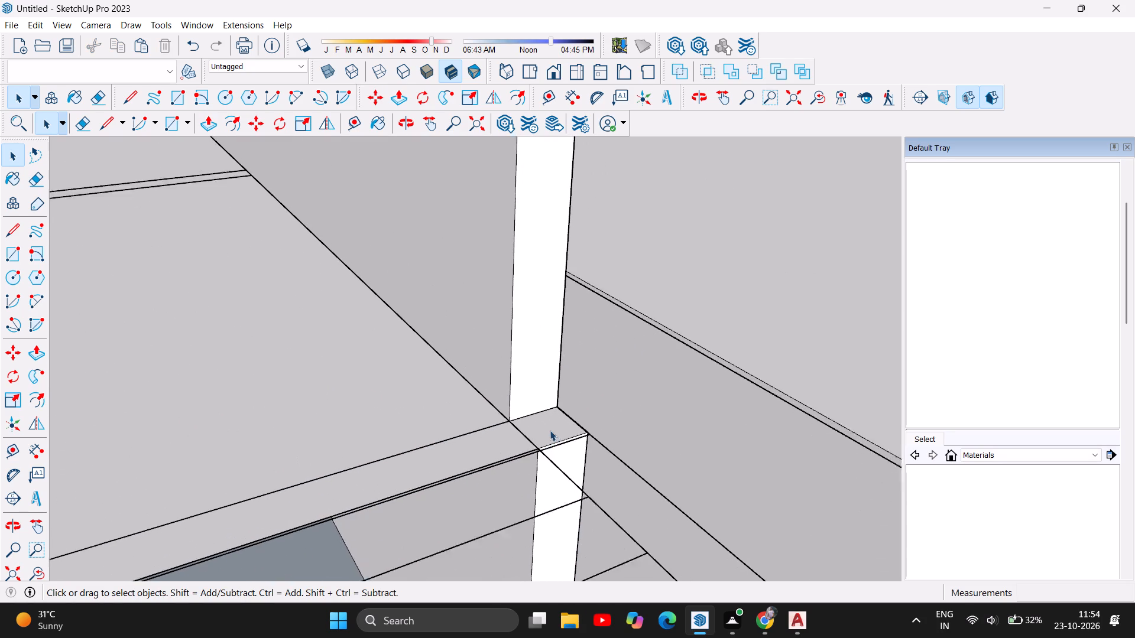
scroll(550, 430, up, 4)
click(210, 121)
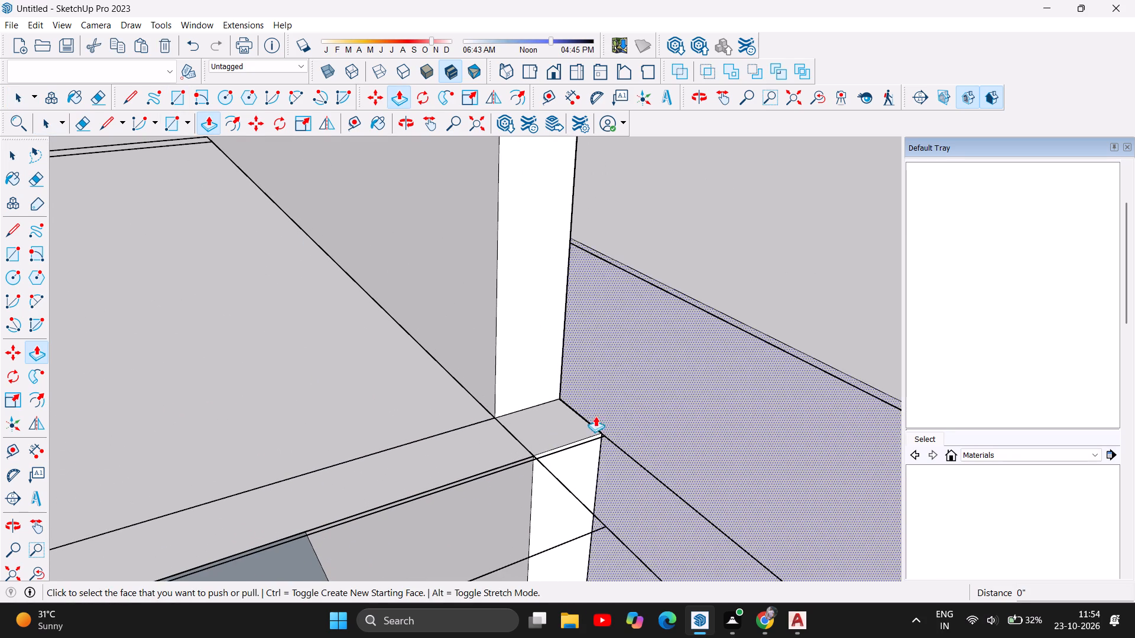
click(548, 420)
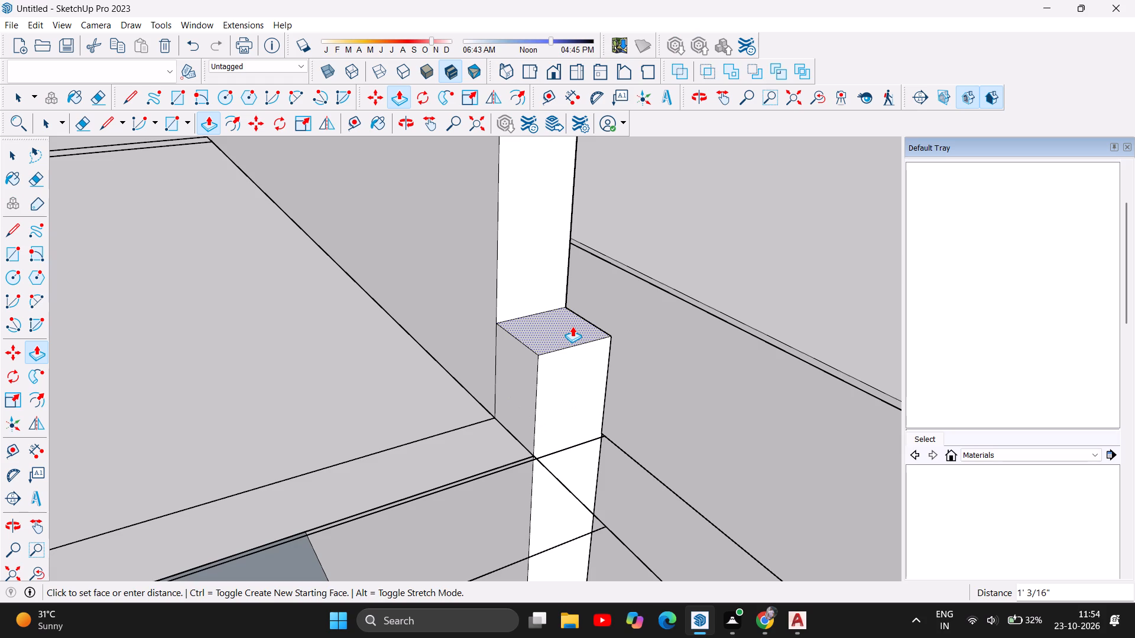
text(11')
key(Return)
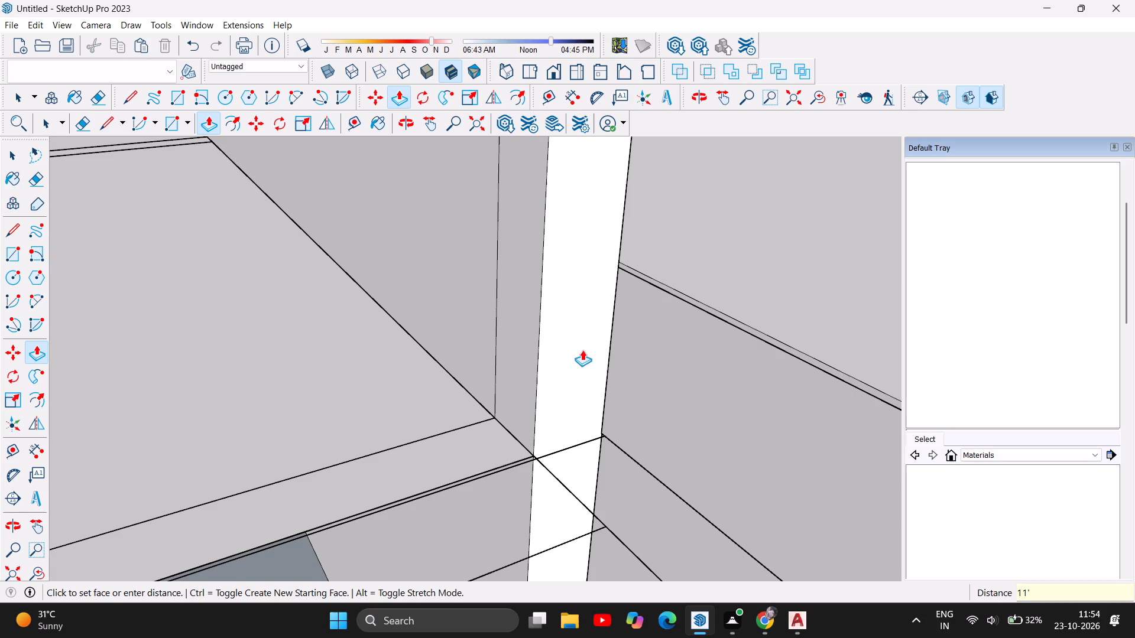
Examine the raised outer and cross walls around the front rooms from several sides.
scroll(586, 351, down, 6)
scroll(624, 408, down, 13)
scroll(656, 392, down, 14)
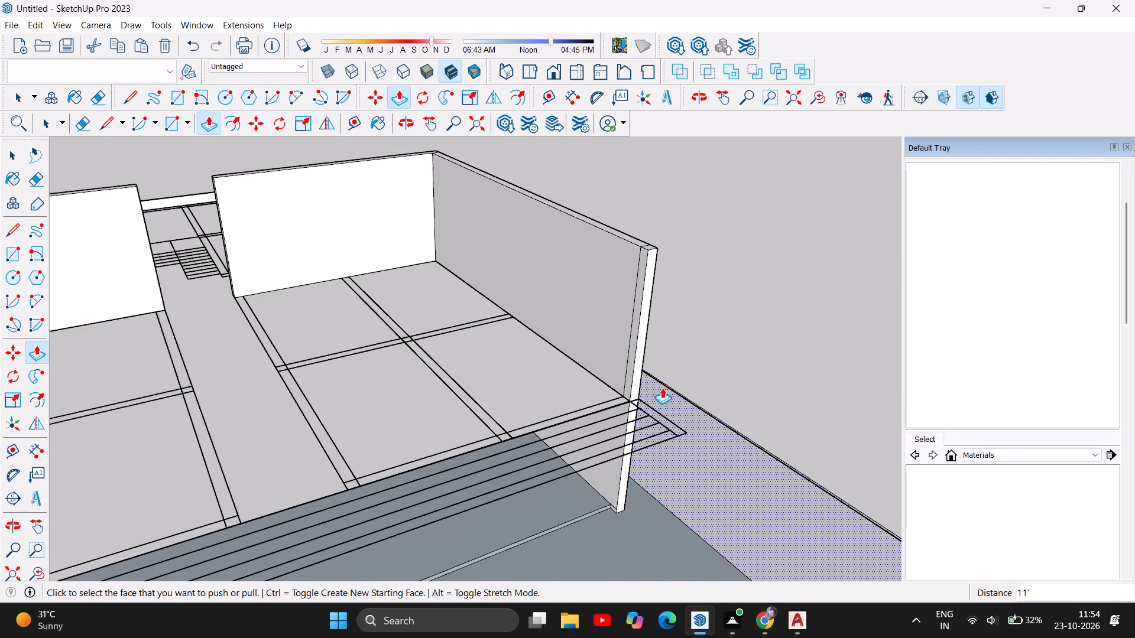
scroll(727, 364, down, 10)
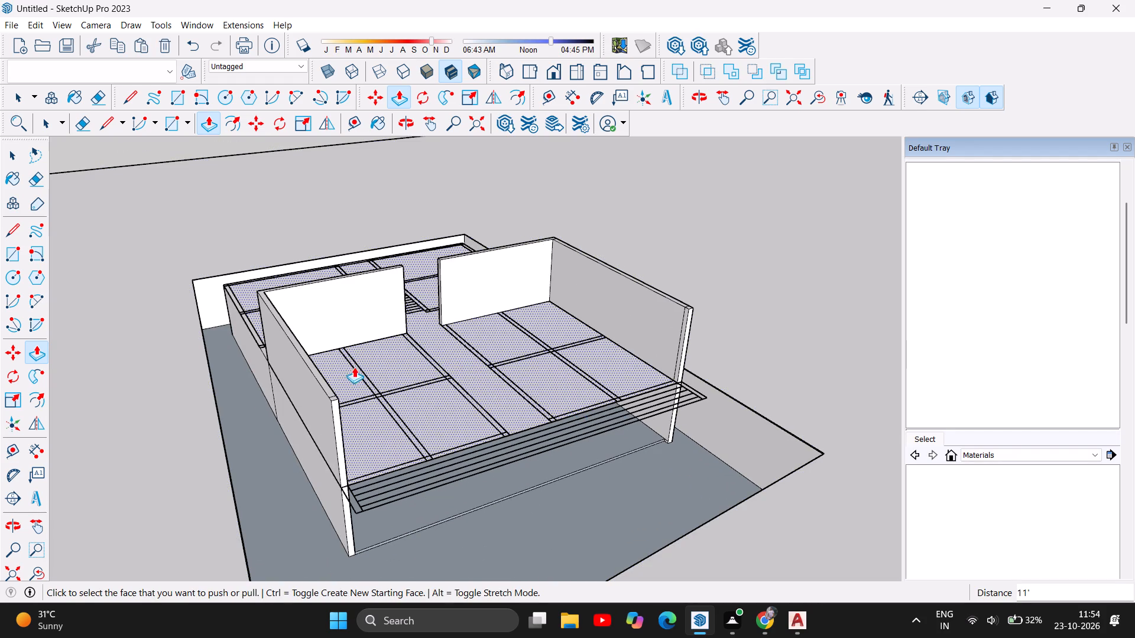
click(410, 125)
drag(648, 413, 395, 392)
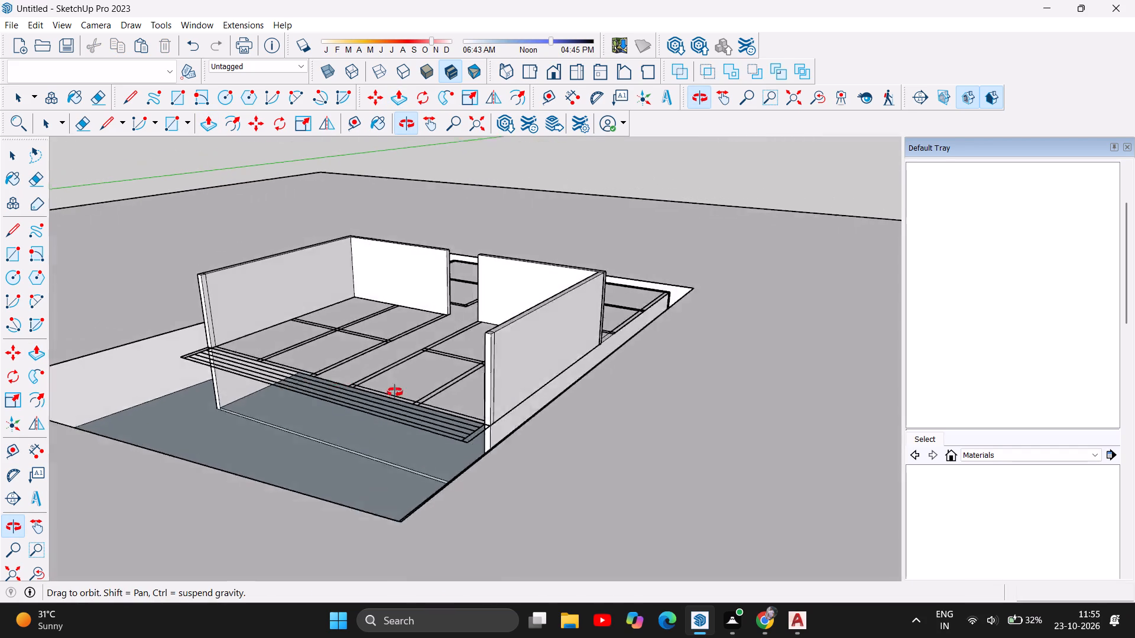
drag(395, 392, 442, 535)
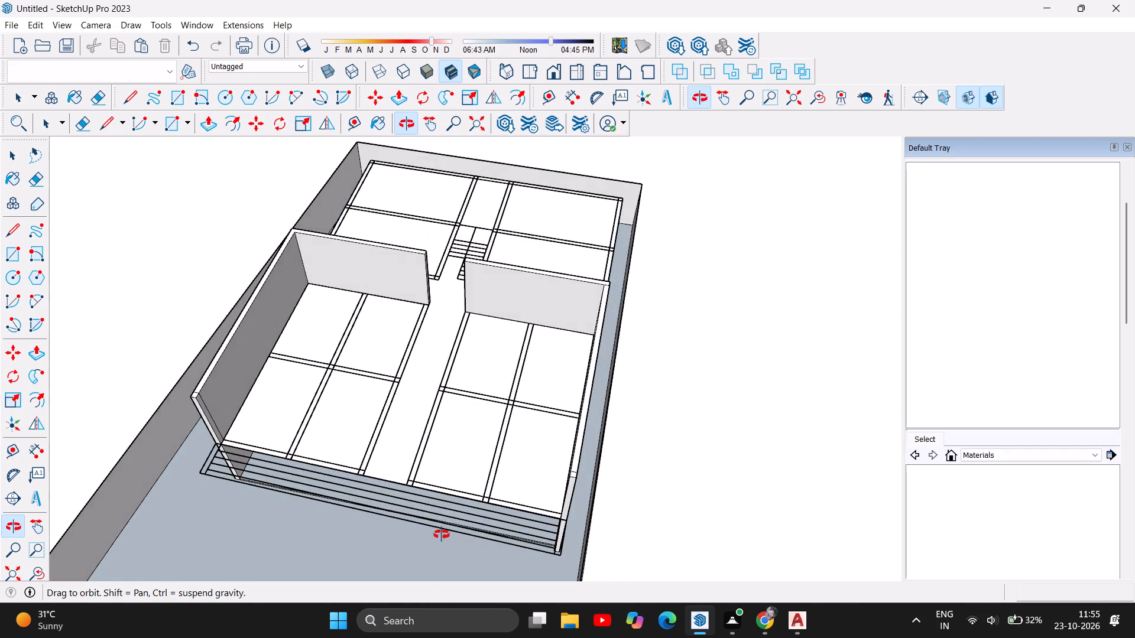
drag(442, 535, 514, 368)
scroll(447, 309, up, 8)
scroll(492, 334, up, 2)
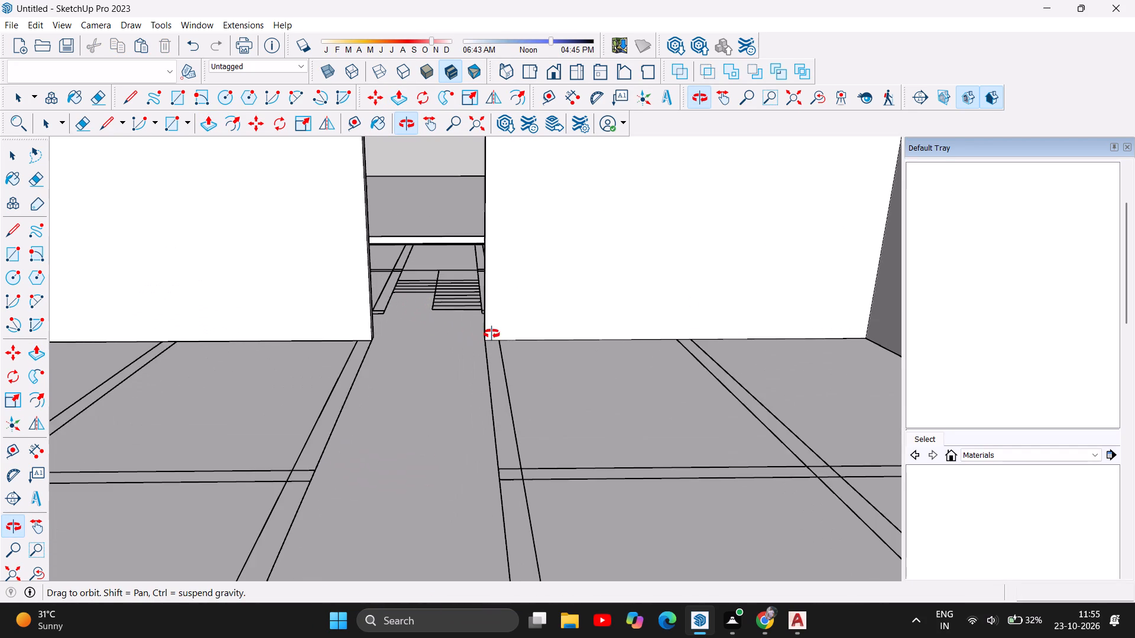
scroll(534, 313, down, 11)
drag(546, 362, 436, 304)
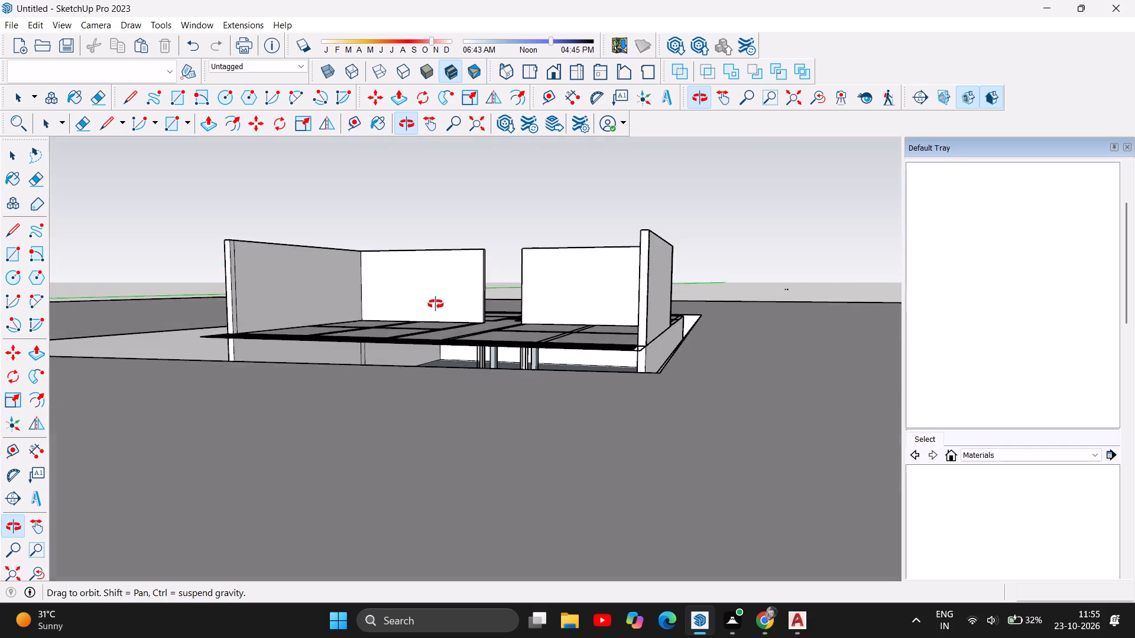
drag(436, 304, 445, 393)
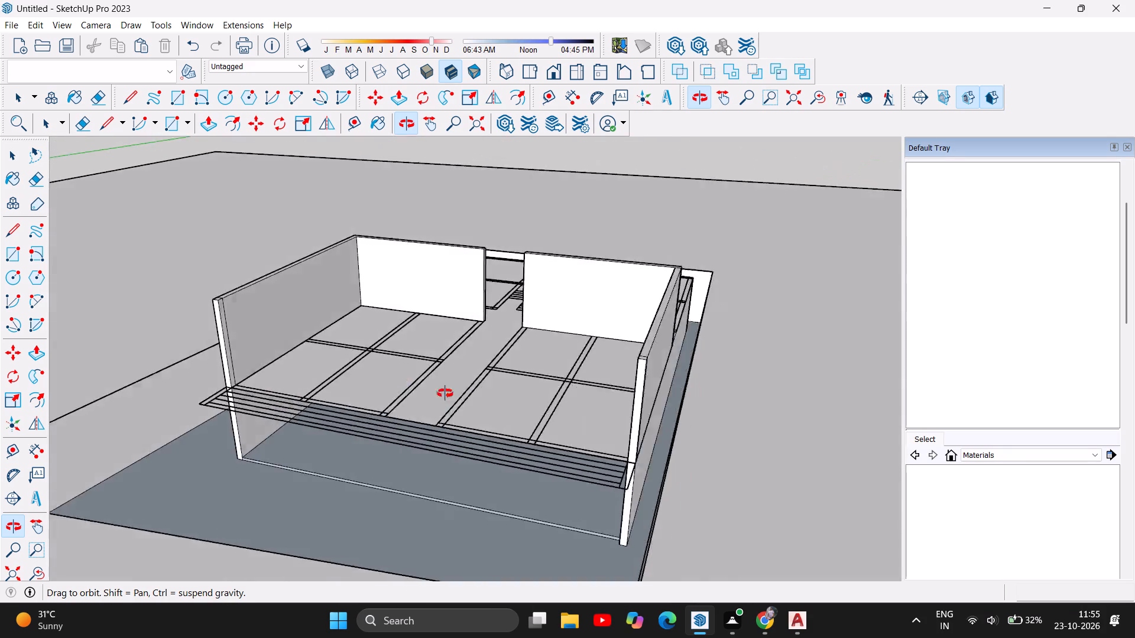
Draw a rectangle about 31' 6" by 8 9/16" over the corridor's left wall strip, from the cross wall to the stepped front edge.
drag(445, 393, 530, 404)
scroll(474, 312, up, 4)
scroll(485, 371, up, 1)
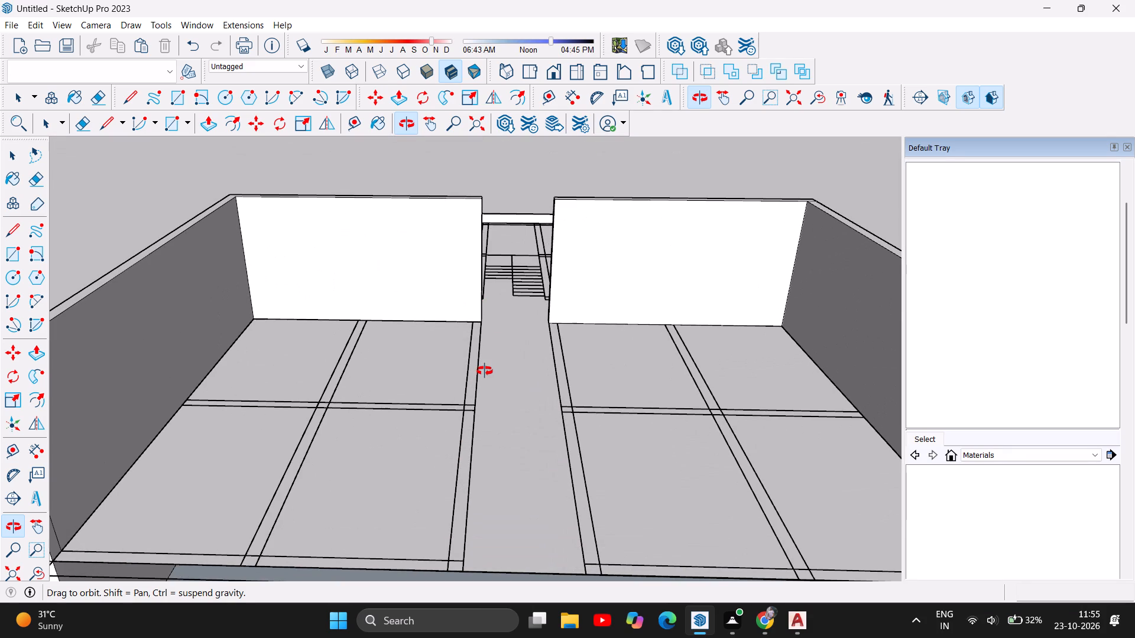
click(171, 119)
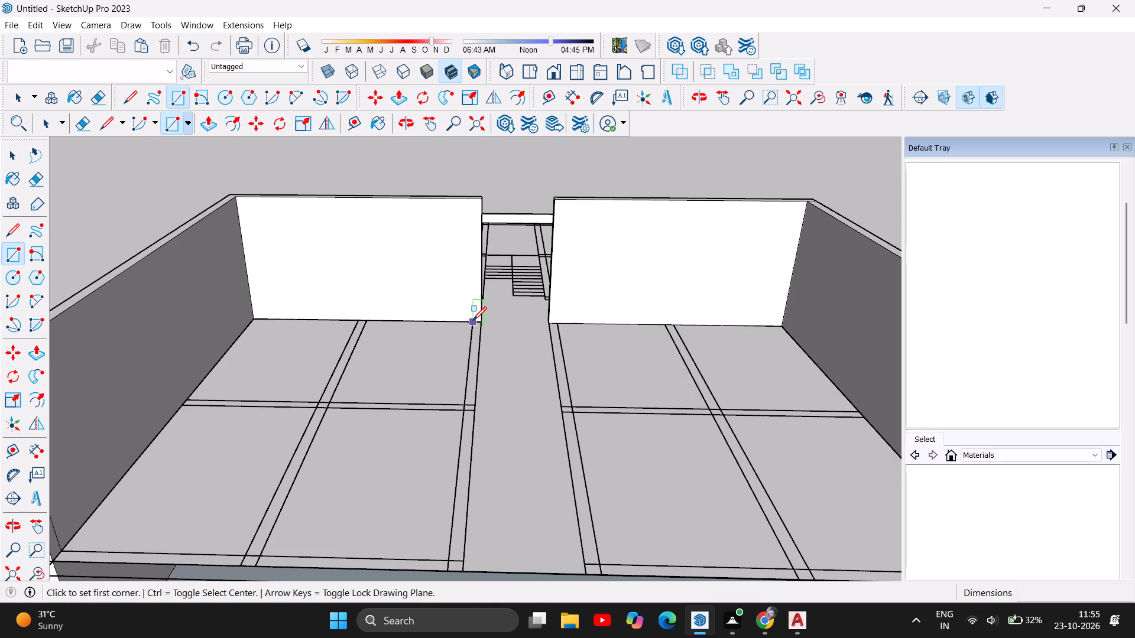
click(473, 320)
click(481, 321)
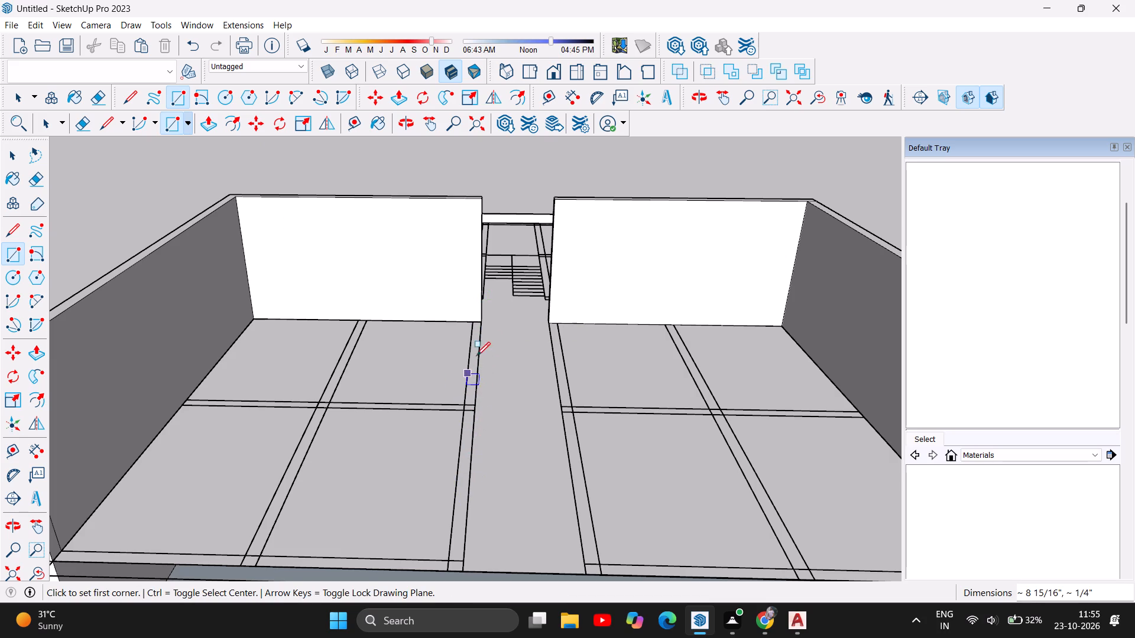
click(469, 323)
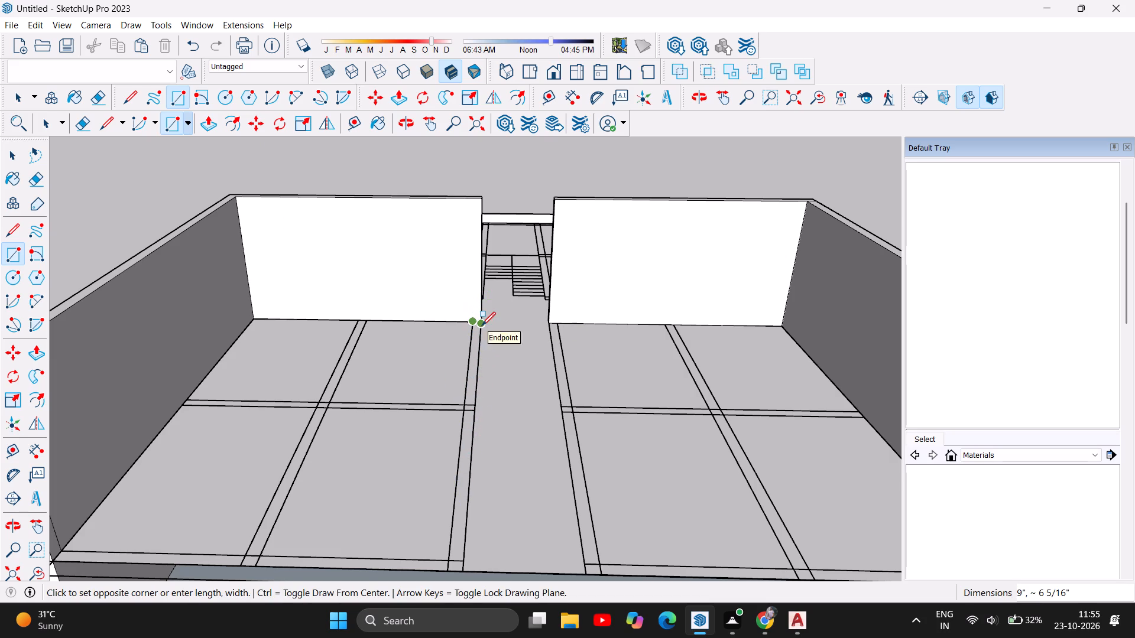
scroll(479, 321, up, 13)
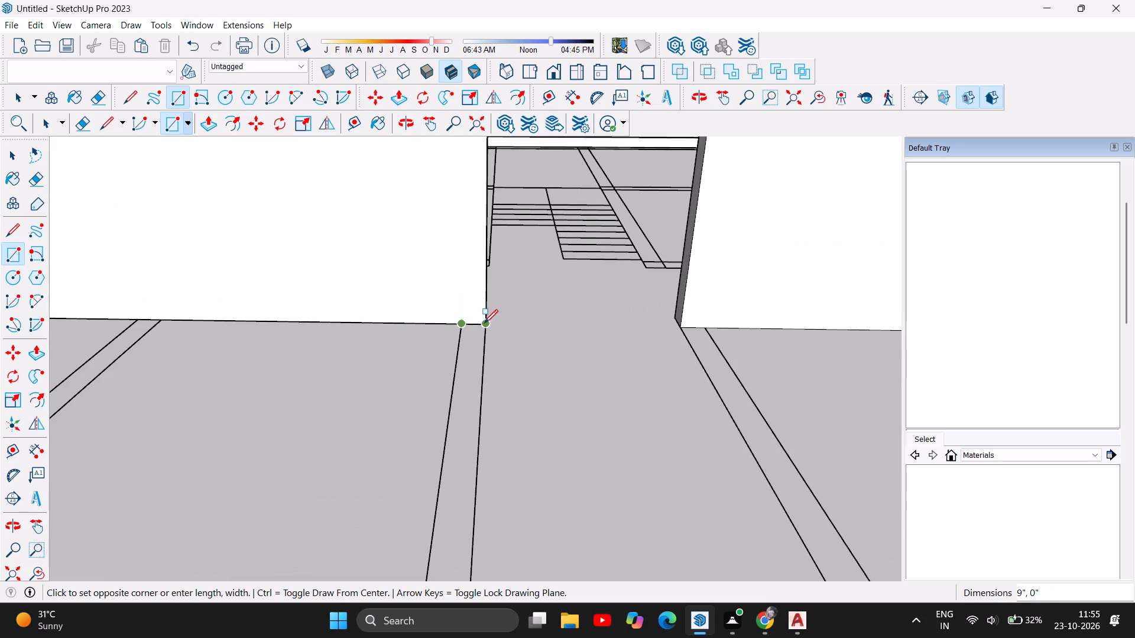
click(485, 326)
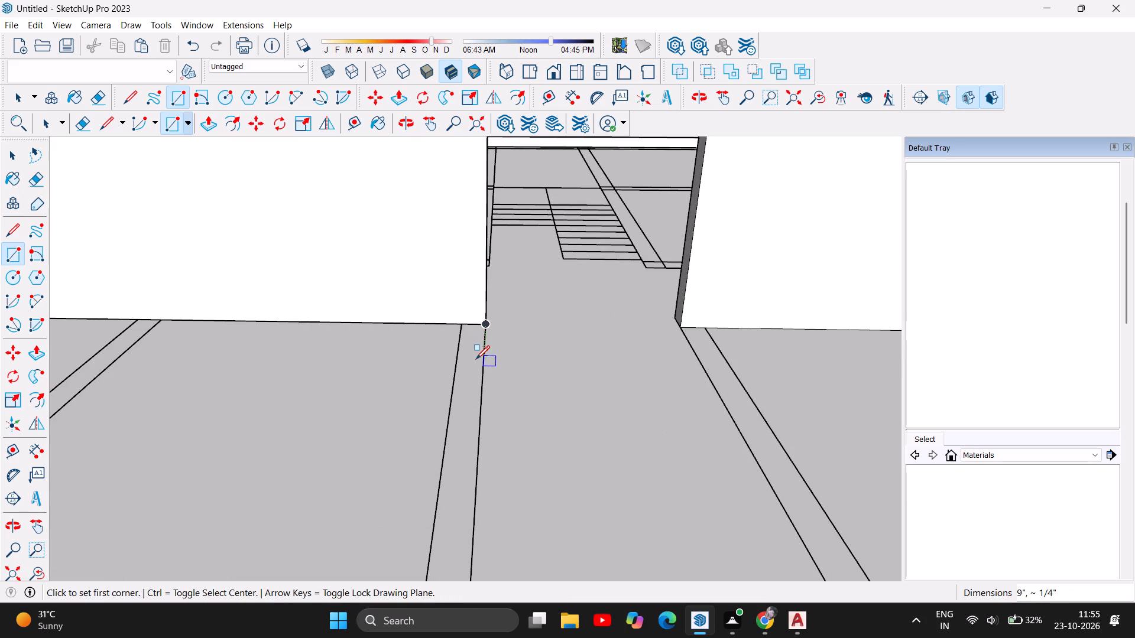
click(461, 321)
click(487, 324)
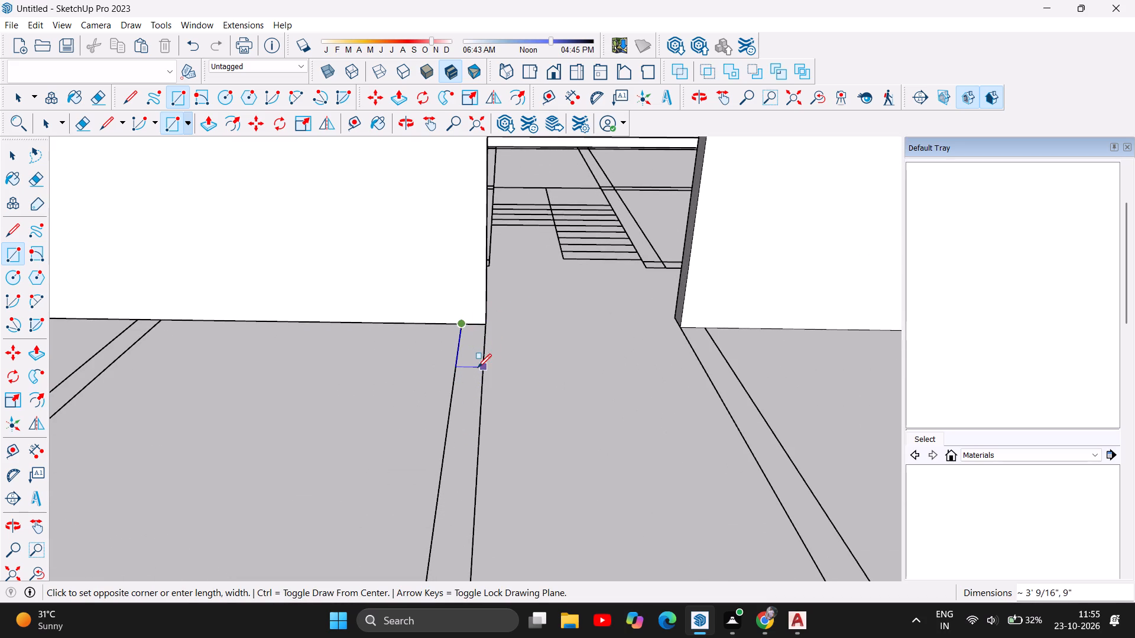
scroll(477, 368, down, 12)
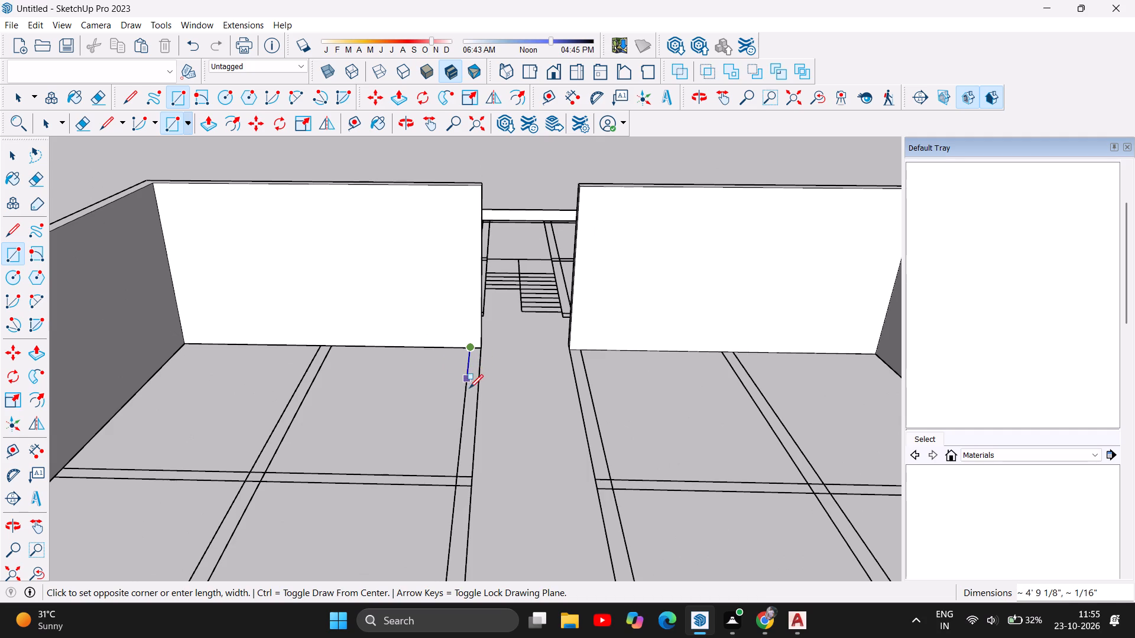
scroll(472, 401, down, 12)
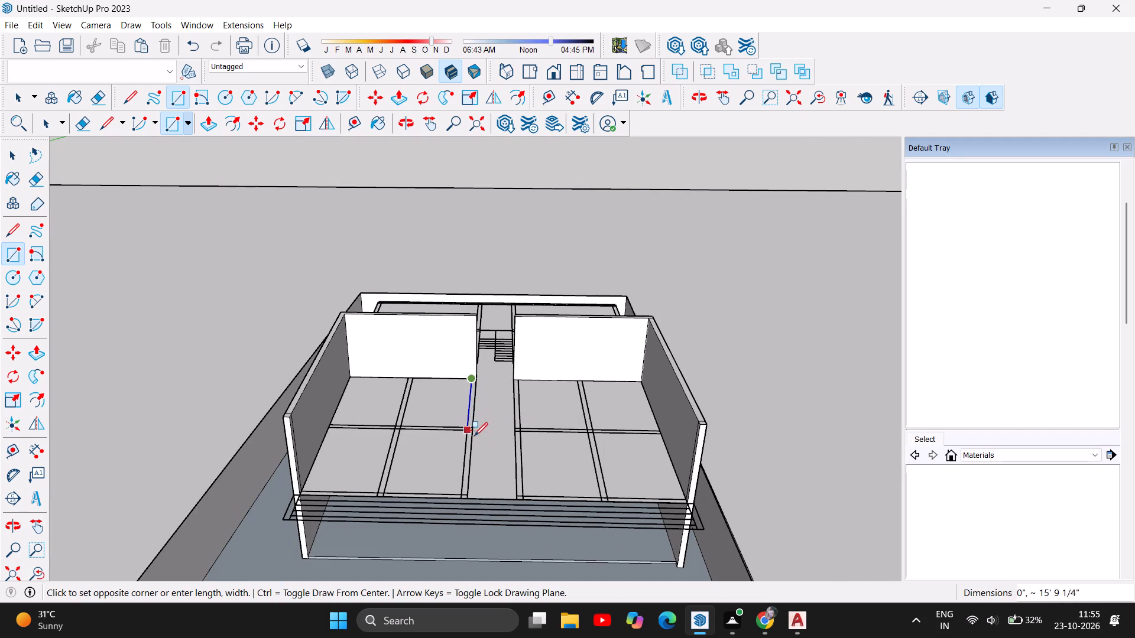
scroll(472, 474, up, 10)
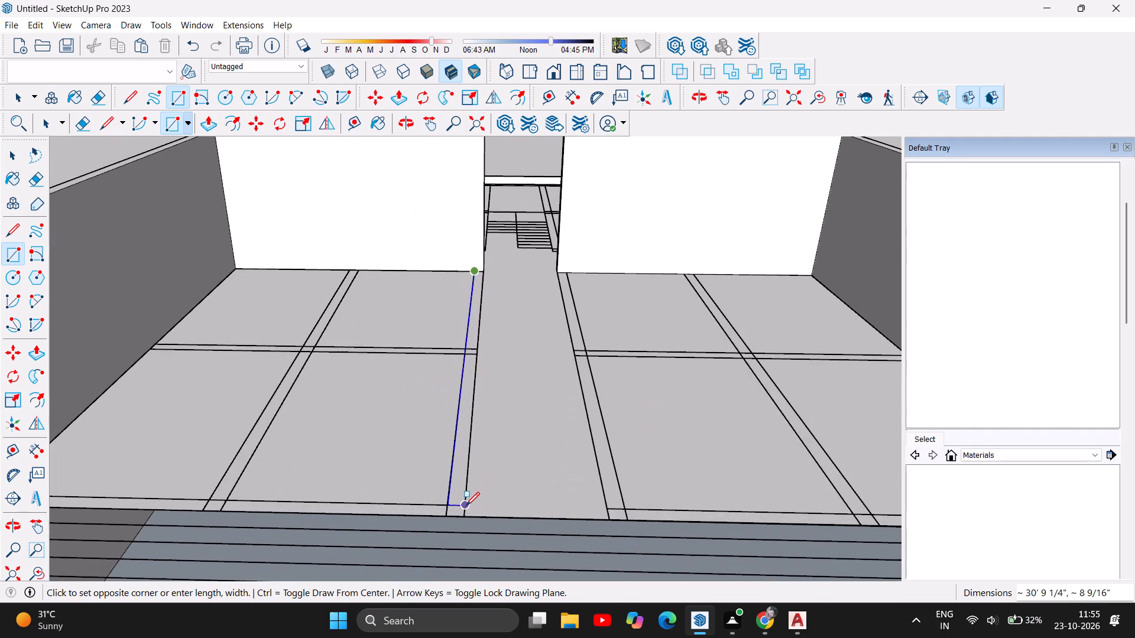
scroll(462, 515, up, 4)
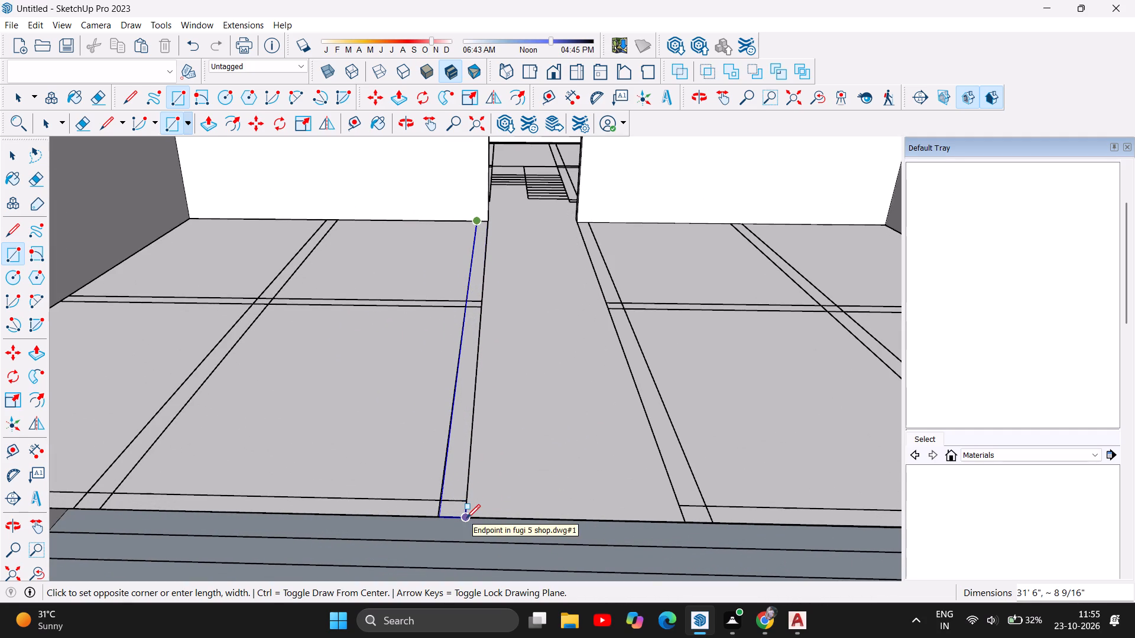
click(466, 518)
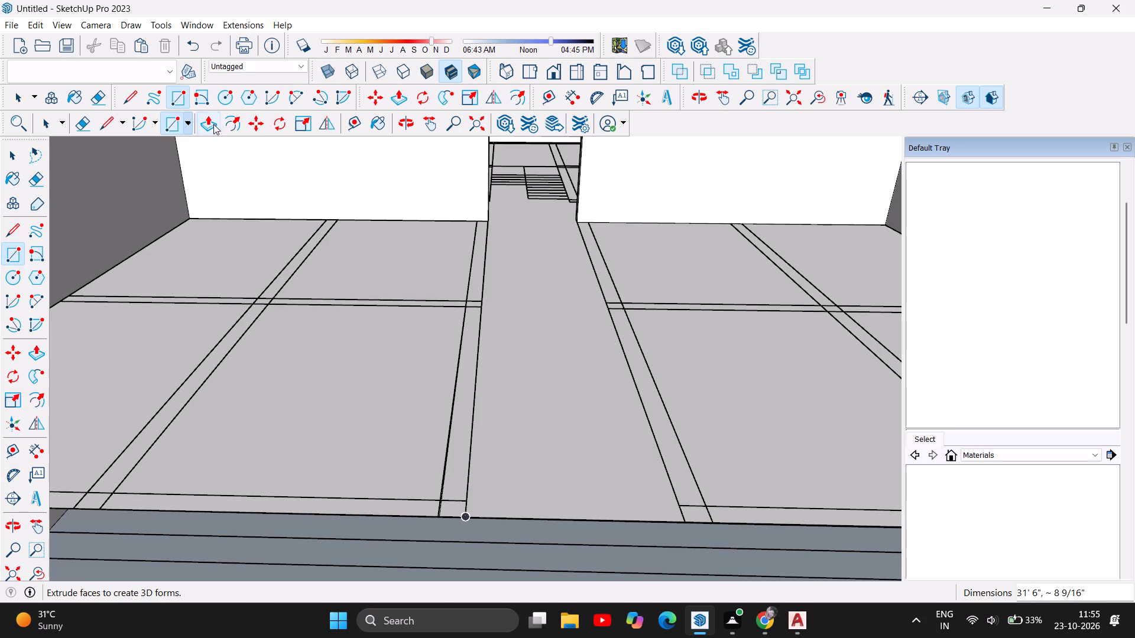
Raise both the front and rear portions of the corridor's left wall strip 11'.
click(213, 124)
click(474, 325)
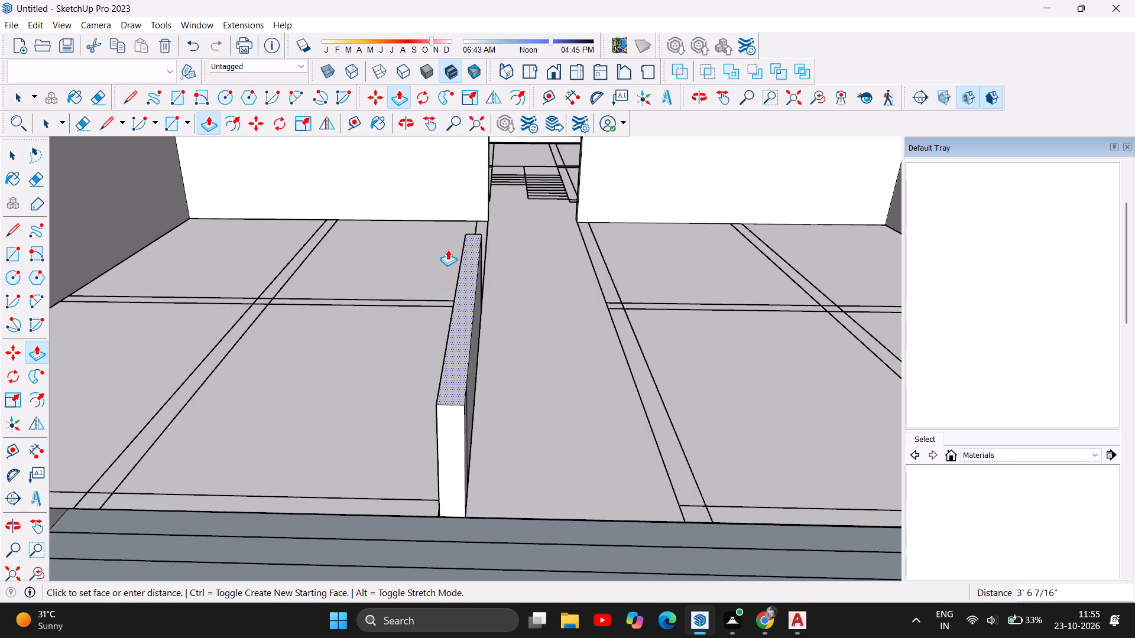
text(11')
key(Return)
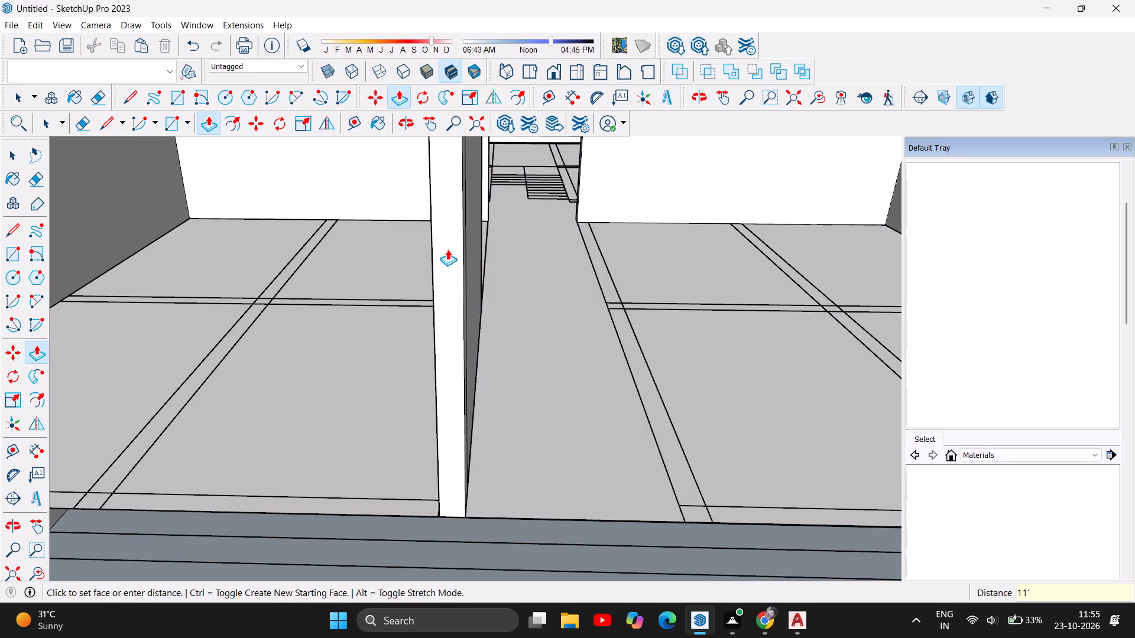
scroll(565, 145, up, 5)
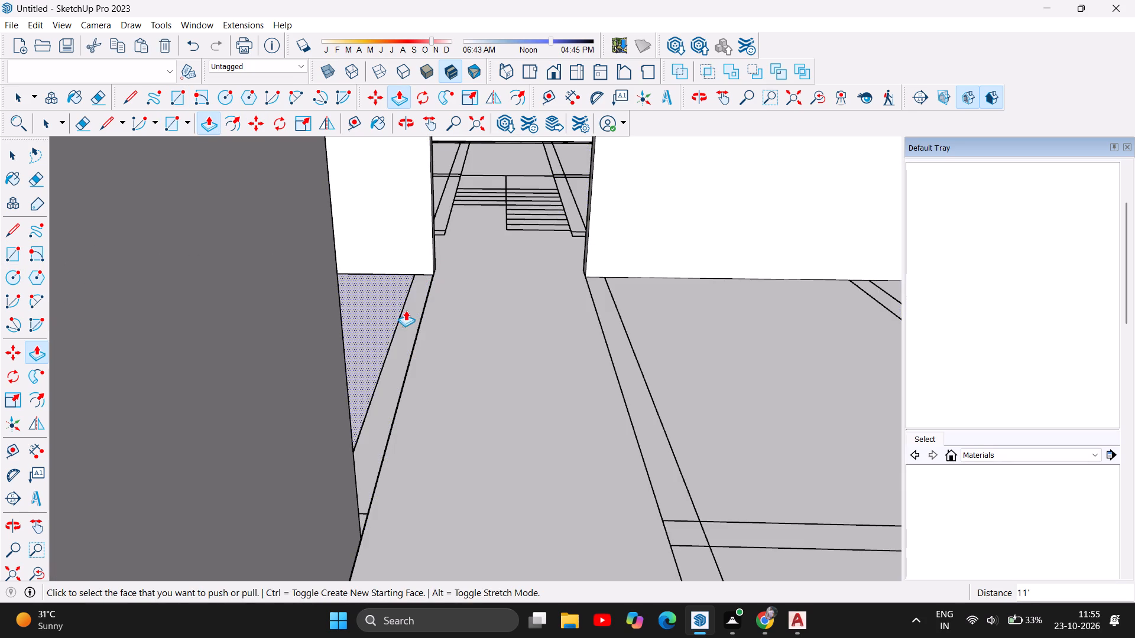
click(413, 314)
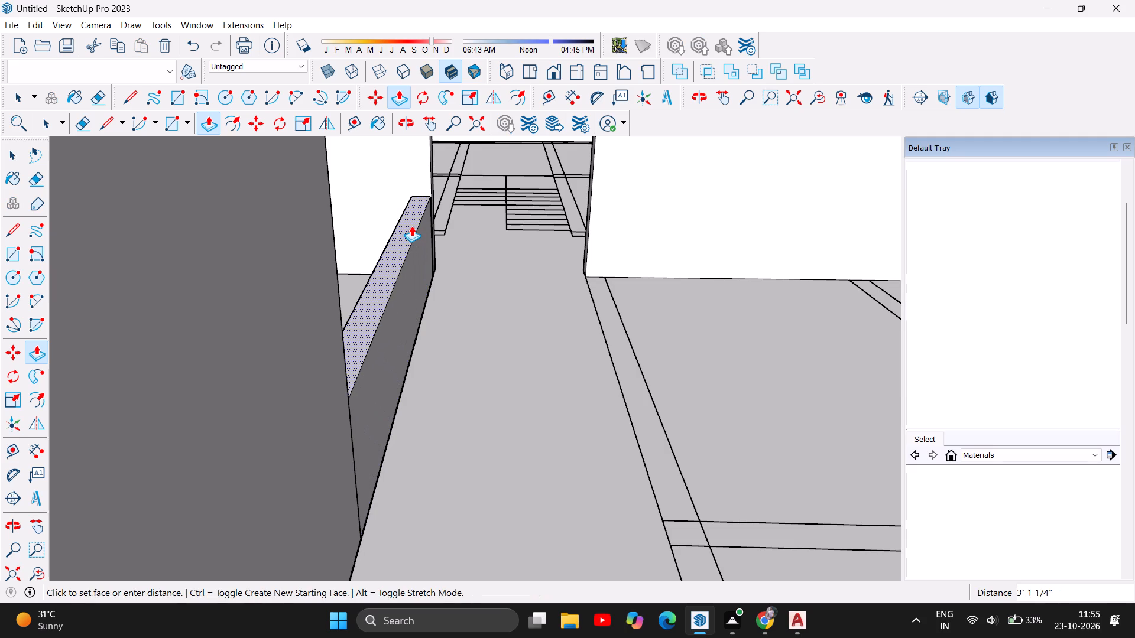
text(11')
key(Return)
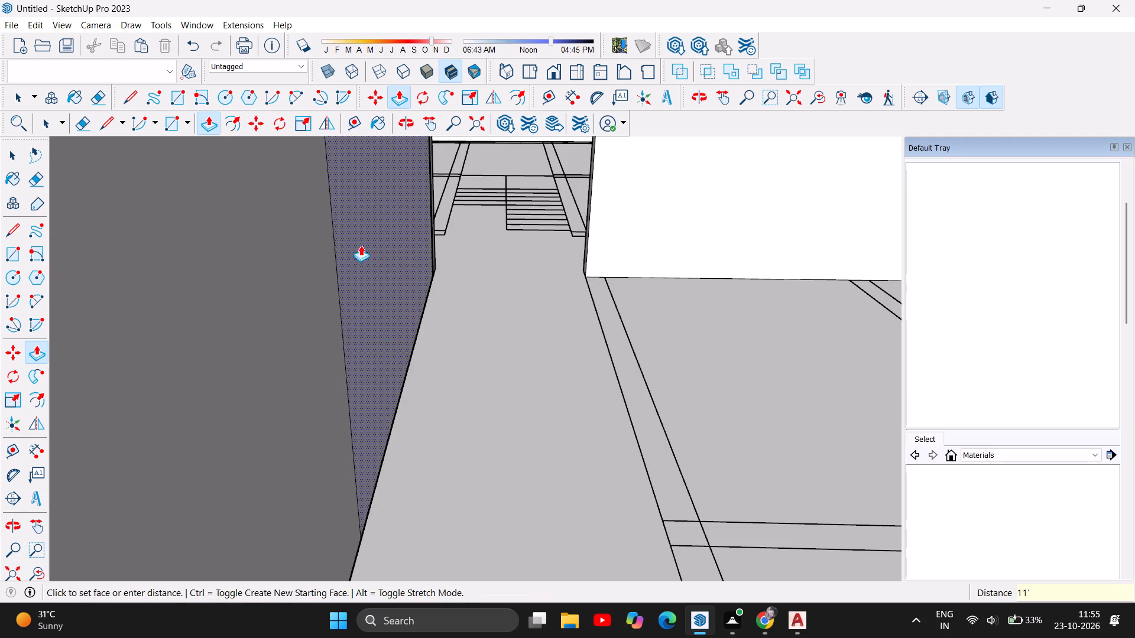
Raise the top of the corridor's left wall about 7/16" where it meets the cross wall's corner.
scroll(458, 368, down, 20)
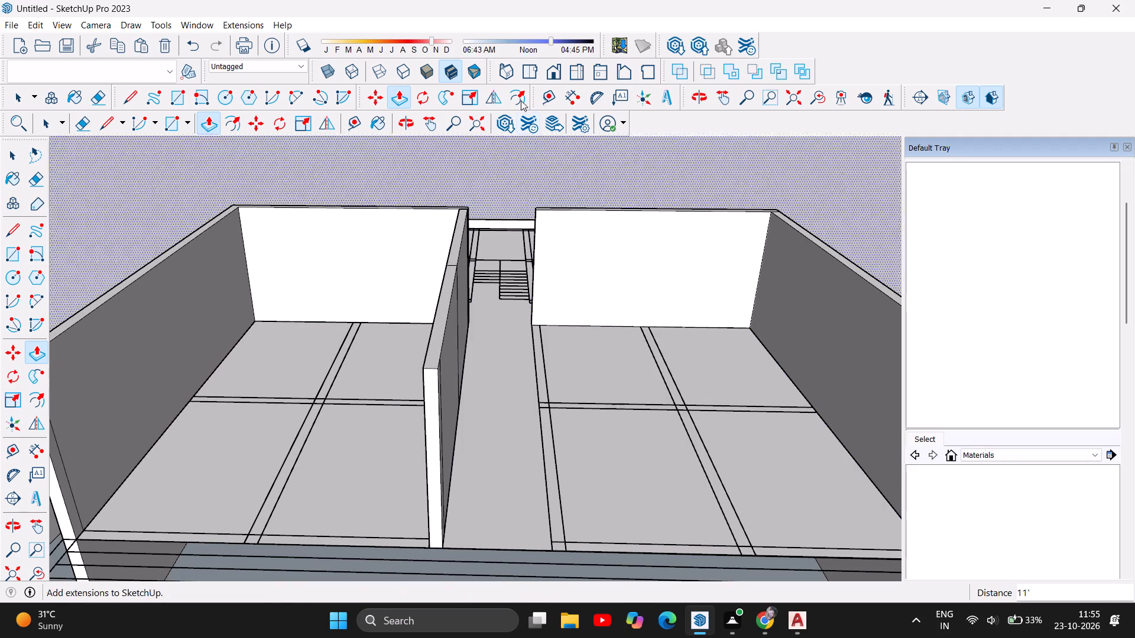
click(414, 121)
drag(390, 208, 569, 271)
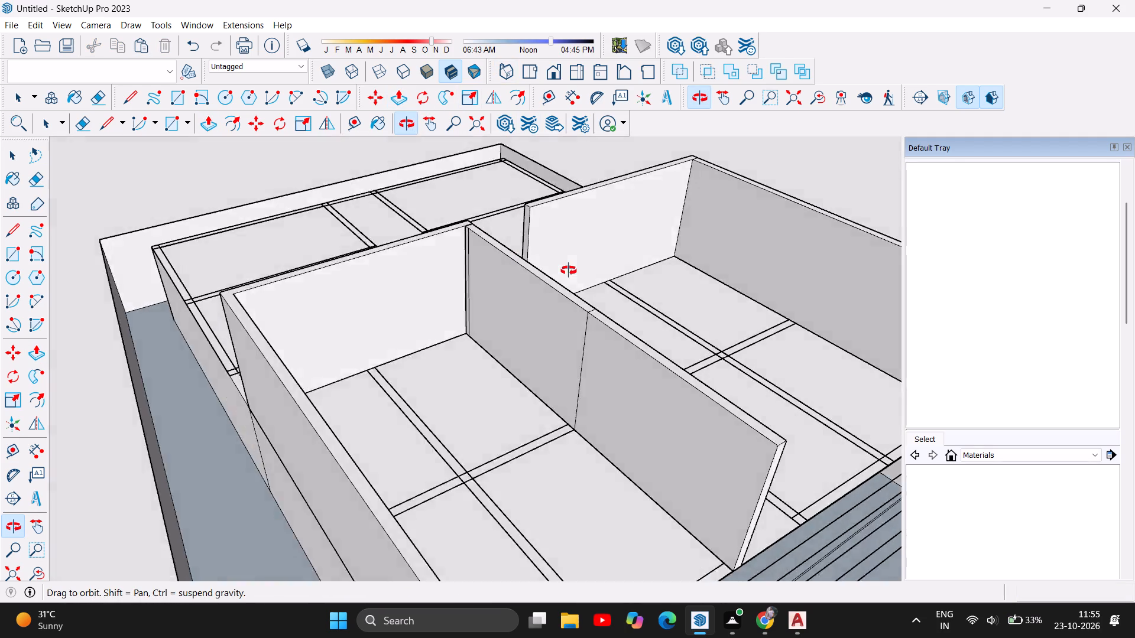
drag(569, 271, 620, 341)
scroll(463, 238, up, 10)
scroll(488, 303, up, 2)
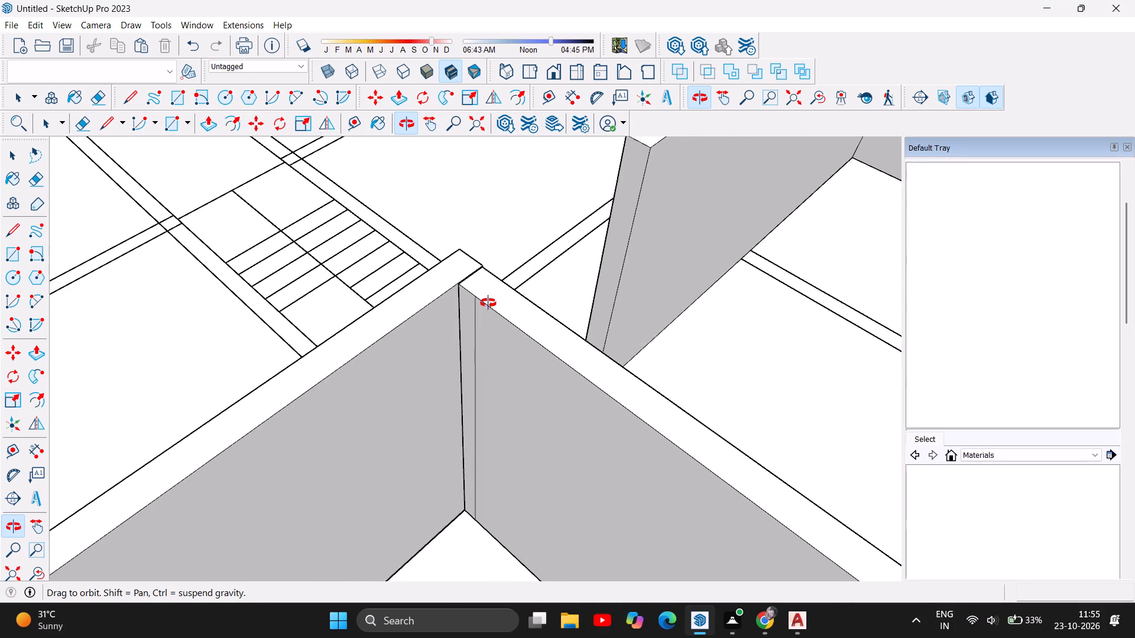
scroll(488, 303, up, 12)
scroll(446, 223, up, 8)
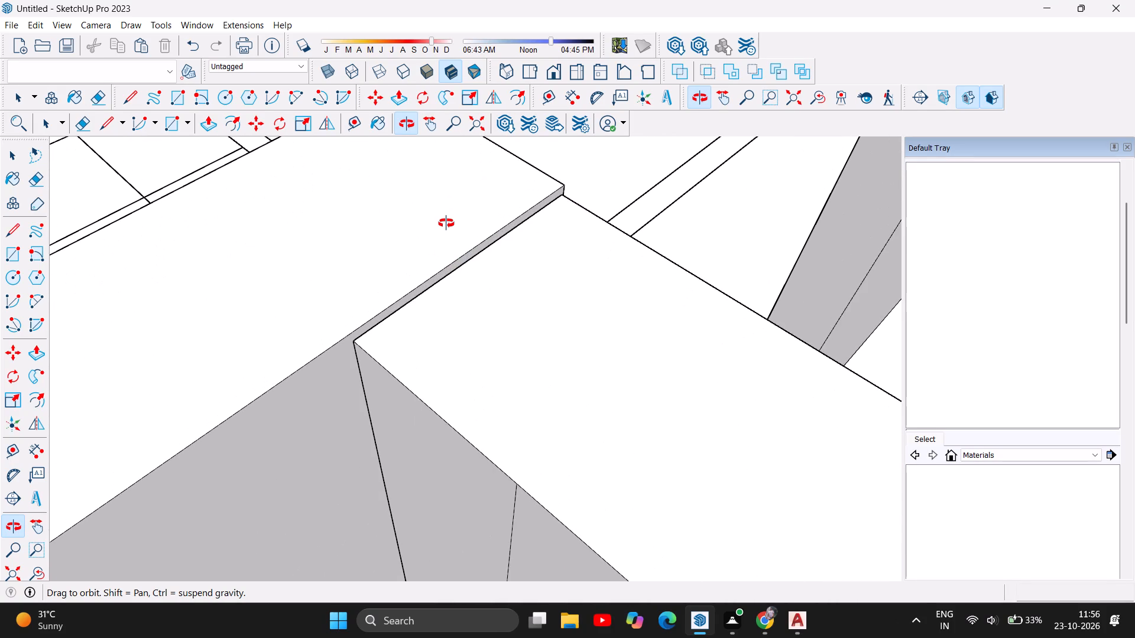
scroll(452, 288, up, 3)
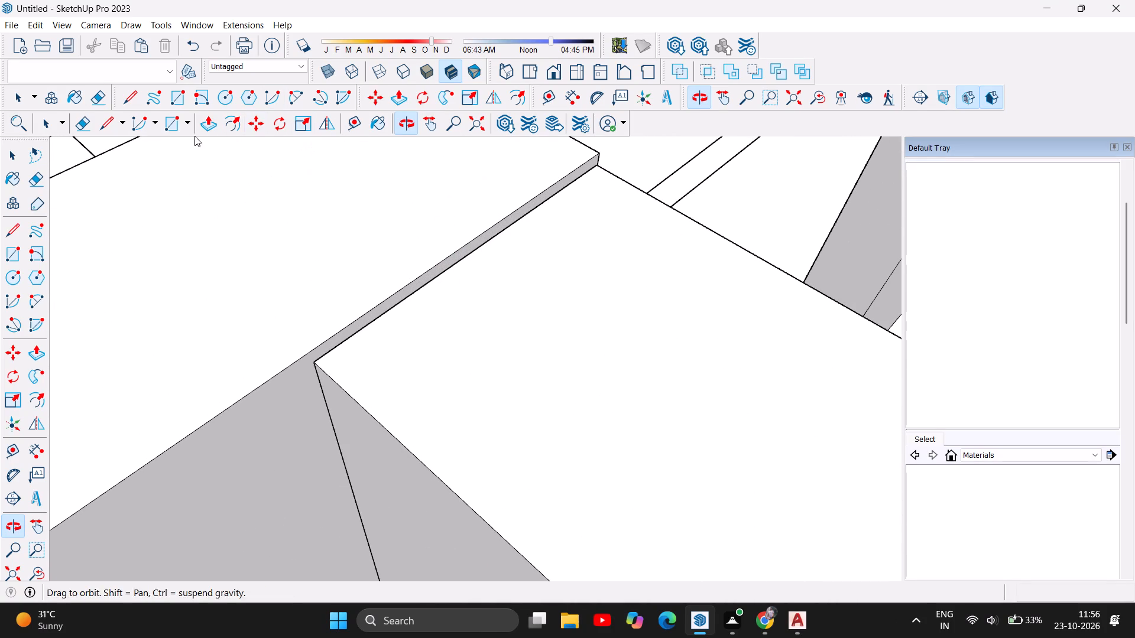
click(210, 122)
click(568, 388)
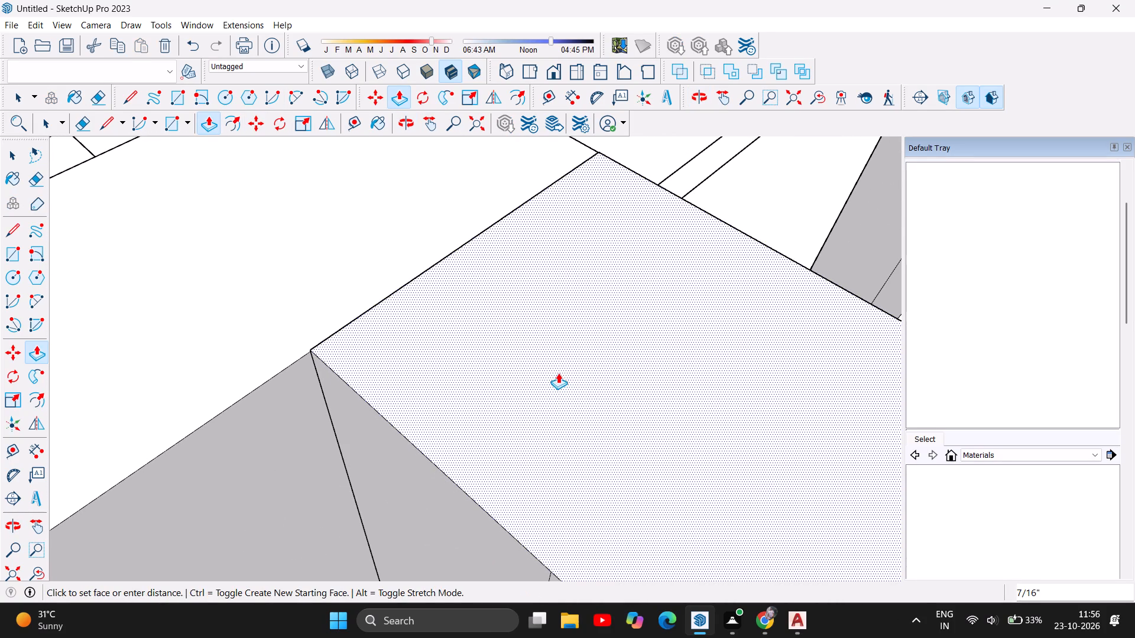
click(280, 367)
scroll(428, 265, up, 1)
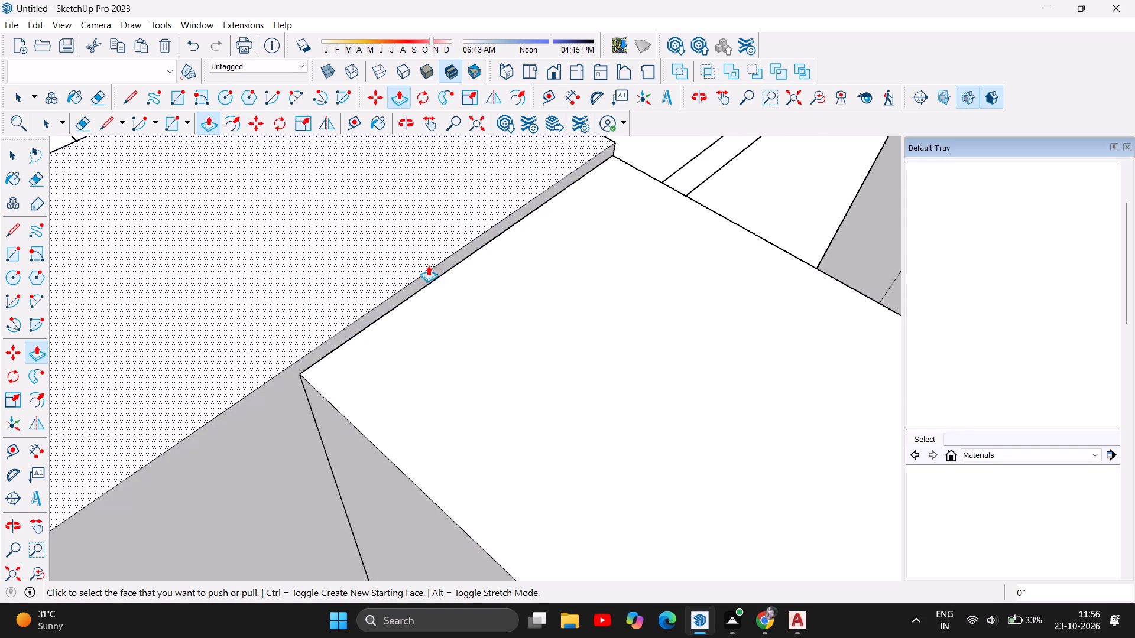
scroll(461, 265, up, 1)
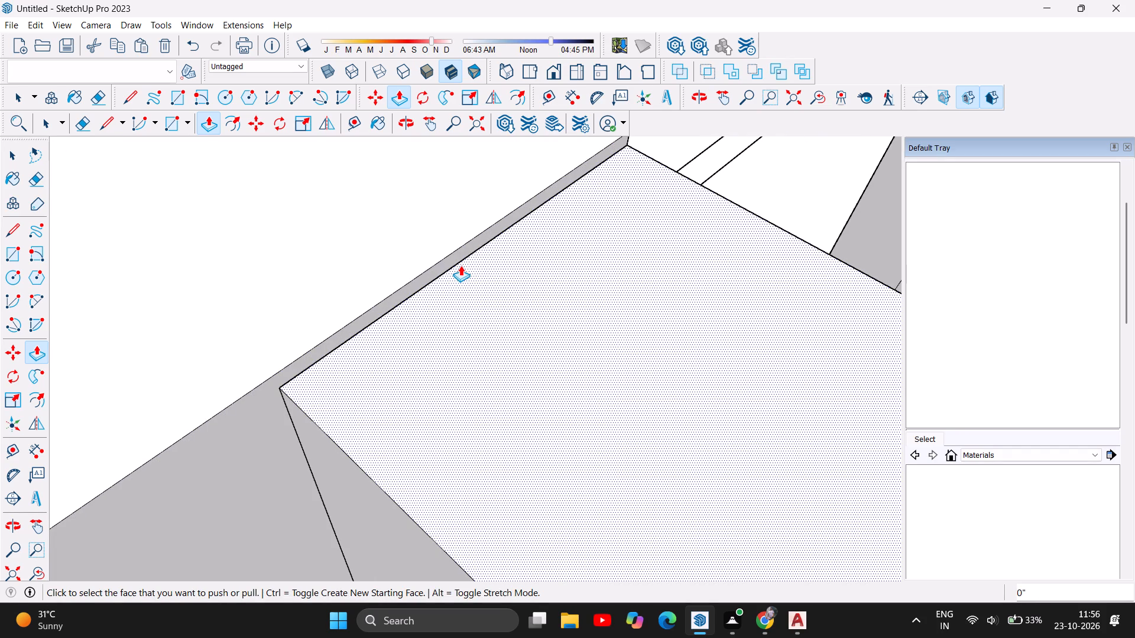
drag(478, 339, 471, 323)
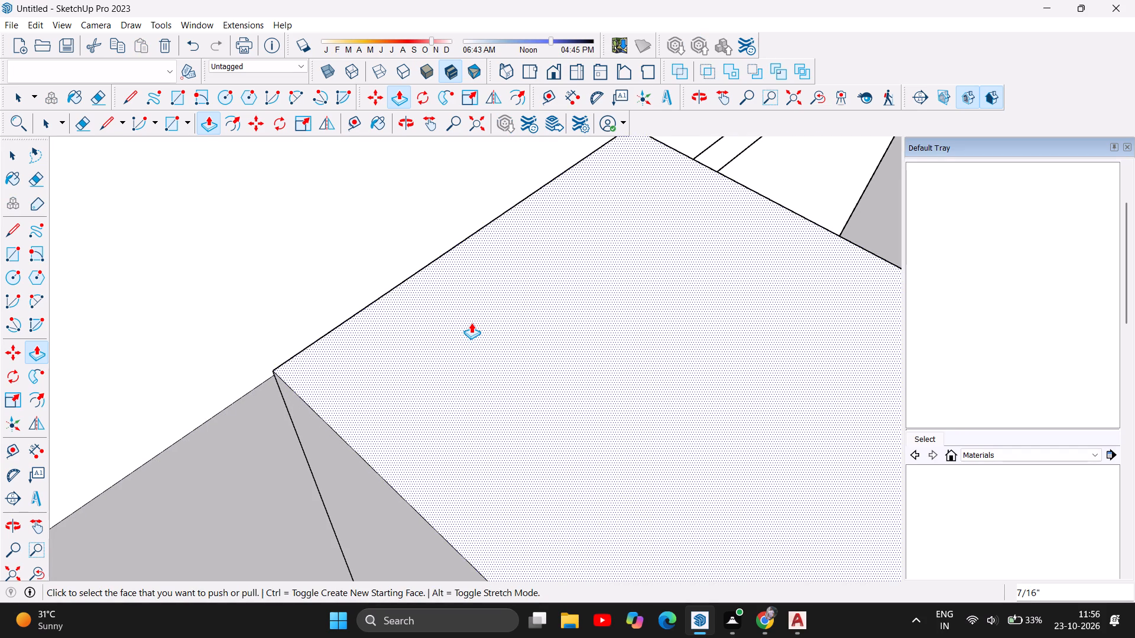
Fine-adjust the top of the corridor's left wall by about 1/16" to match the cross wall's top.
scroll(233, 338, up, 6)
scroll(312, 356, up, 5)
drag(351, 402, 348, 411)
scroll(248, 398, up, 2)
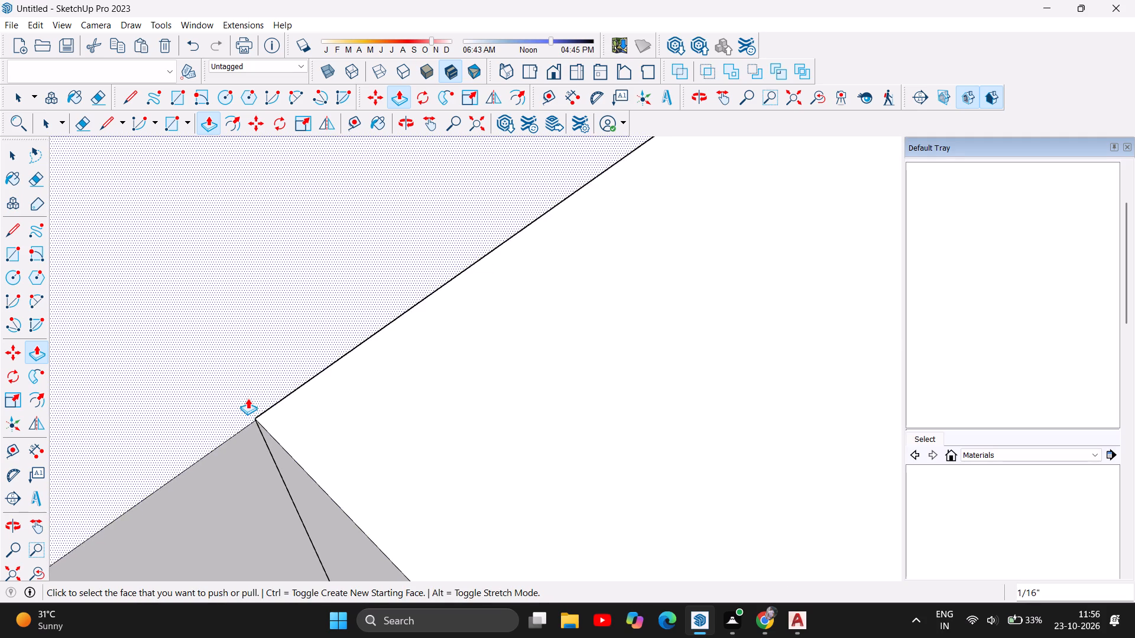
scroll(248, 398, up, 9)
scroll(281, 417, down, 11)
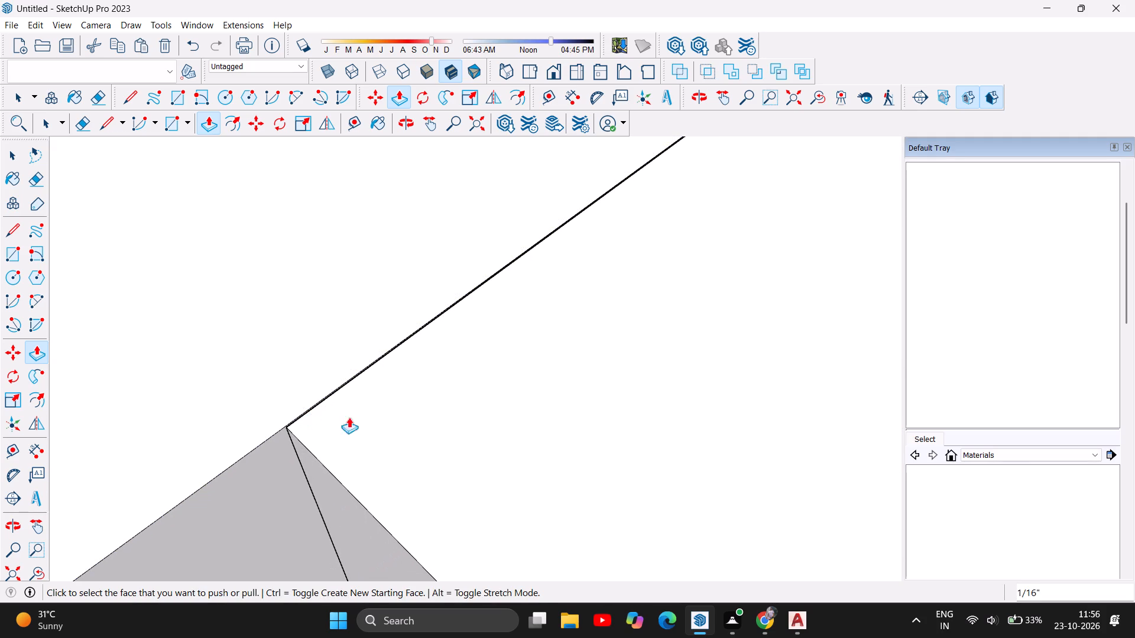
drag(359, 422, 374, 411)
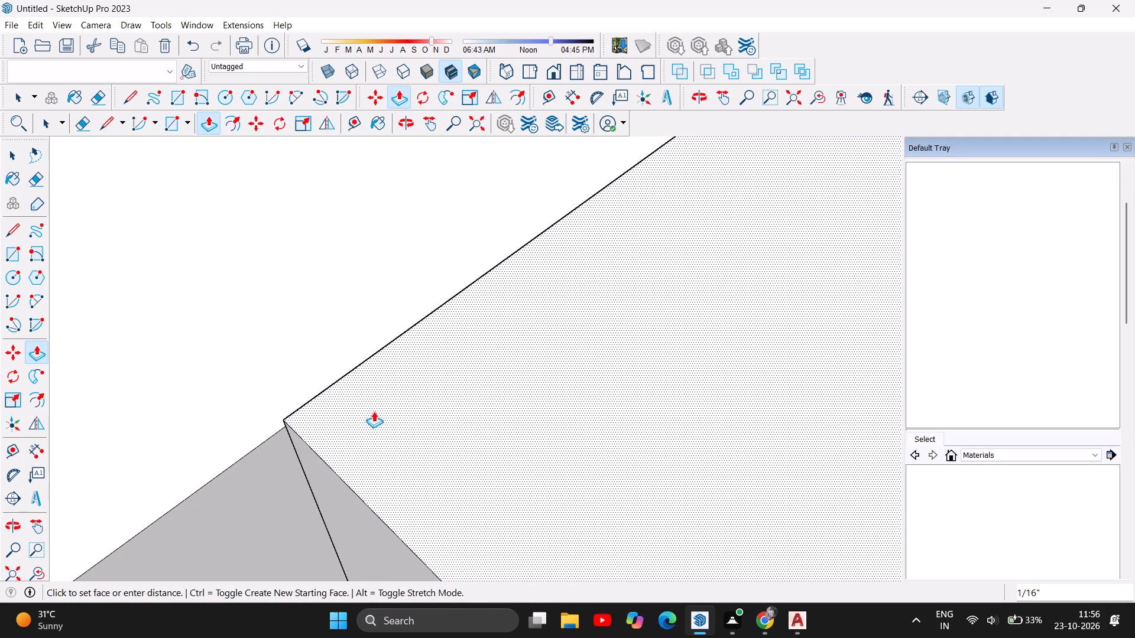
drag(374, 411, 376, 417)
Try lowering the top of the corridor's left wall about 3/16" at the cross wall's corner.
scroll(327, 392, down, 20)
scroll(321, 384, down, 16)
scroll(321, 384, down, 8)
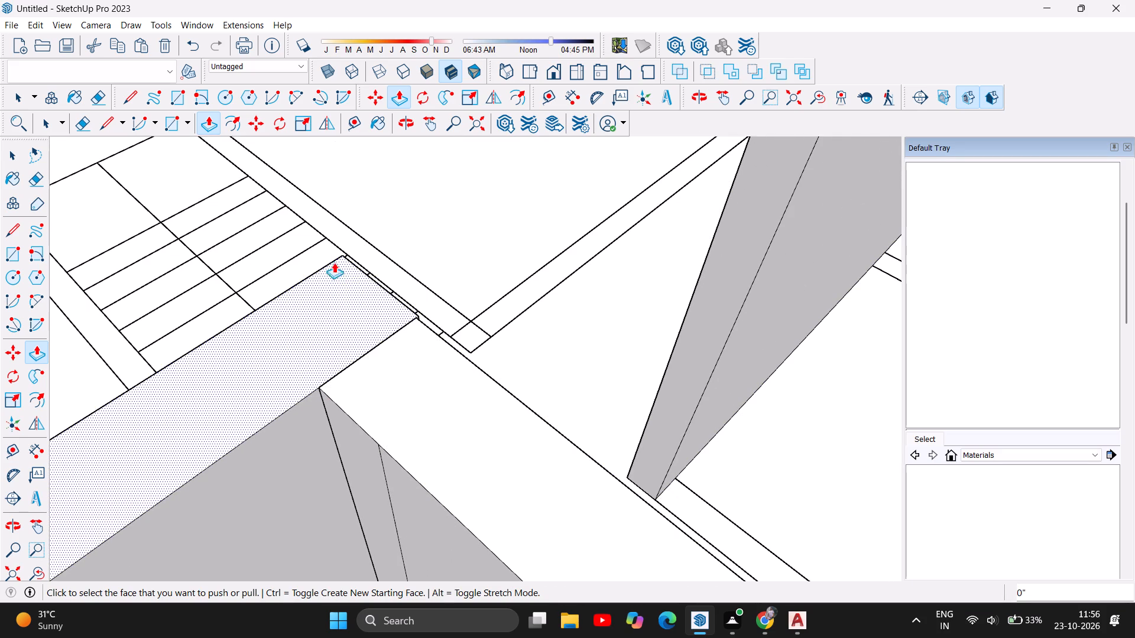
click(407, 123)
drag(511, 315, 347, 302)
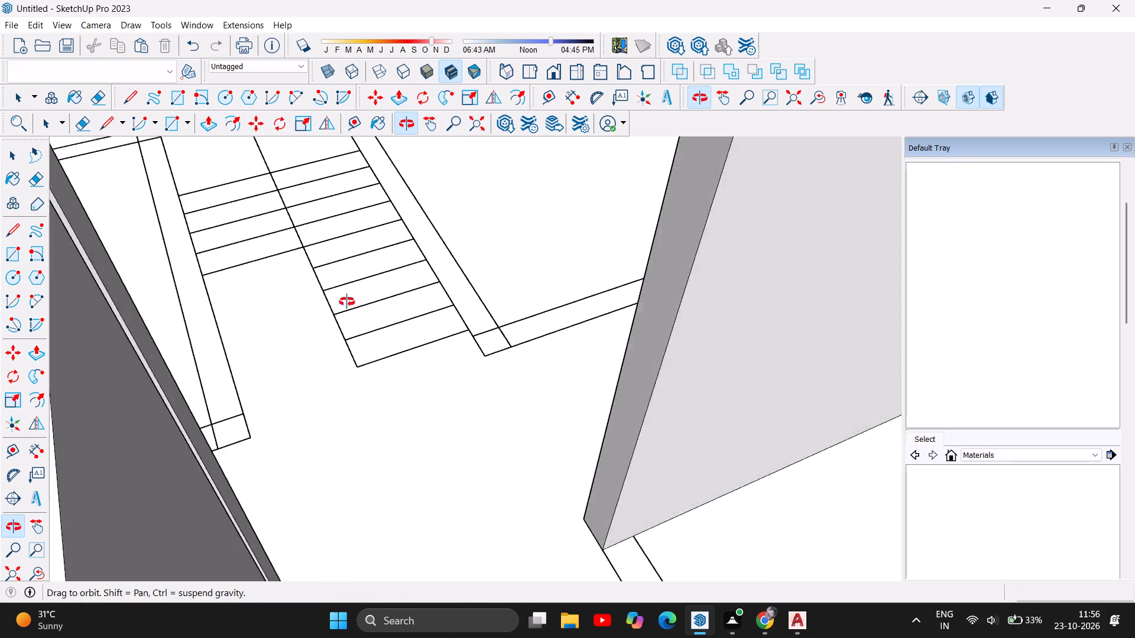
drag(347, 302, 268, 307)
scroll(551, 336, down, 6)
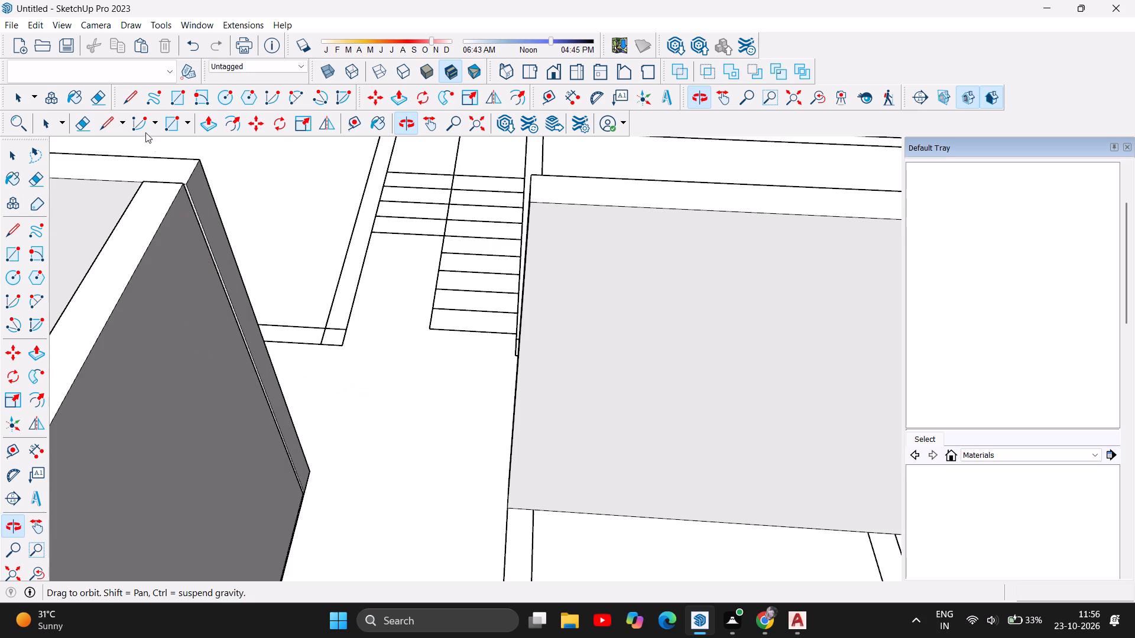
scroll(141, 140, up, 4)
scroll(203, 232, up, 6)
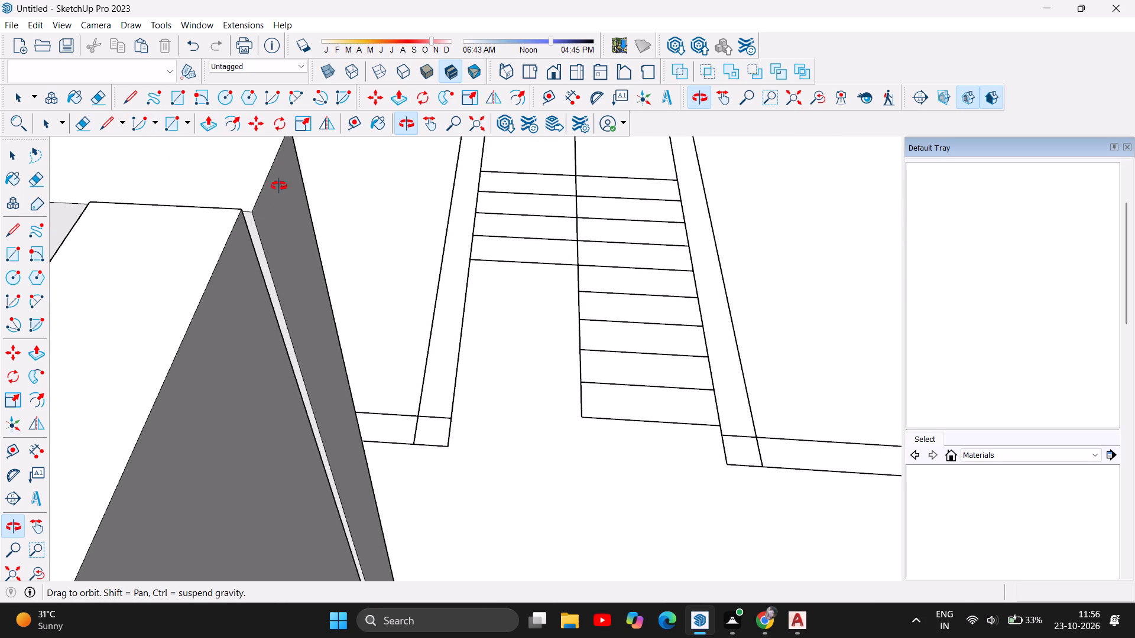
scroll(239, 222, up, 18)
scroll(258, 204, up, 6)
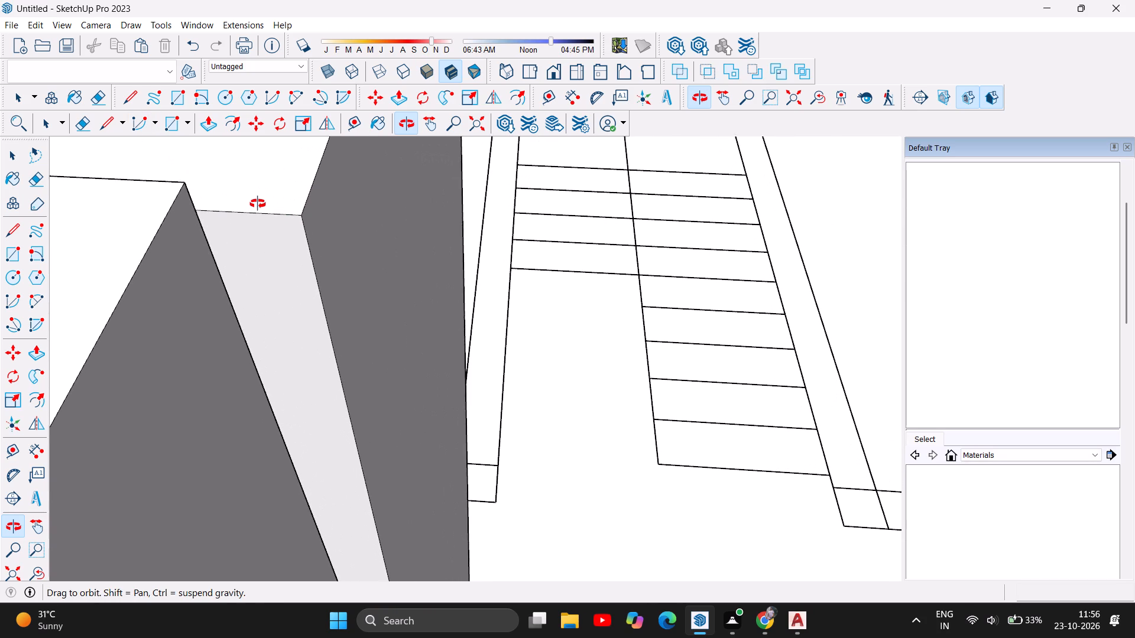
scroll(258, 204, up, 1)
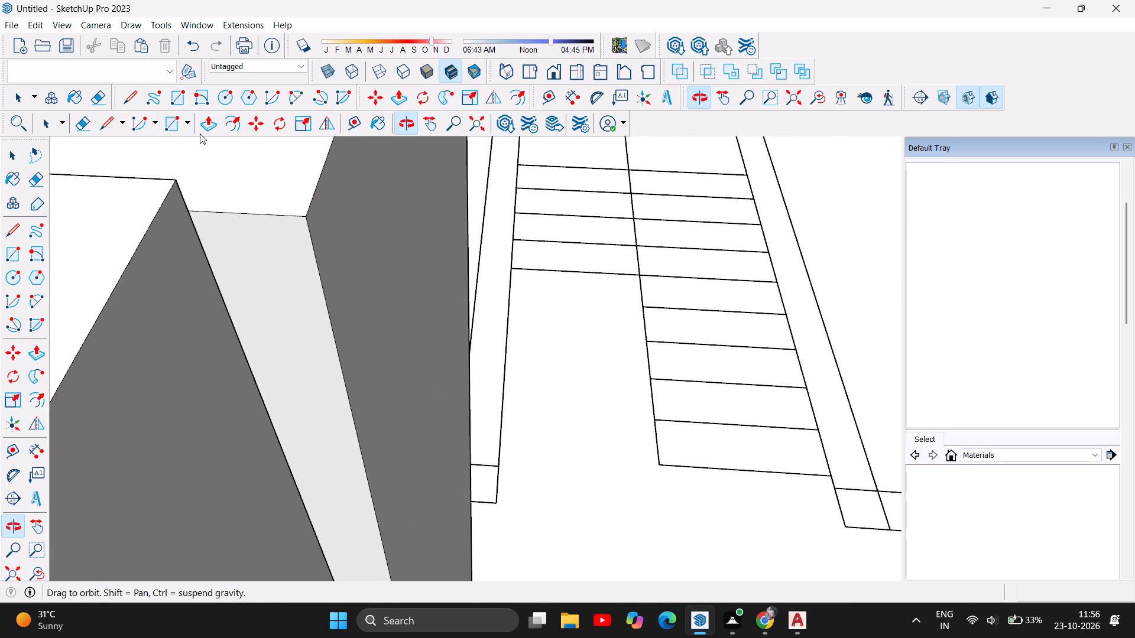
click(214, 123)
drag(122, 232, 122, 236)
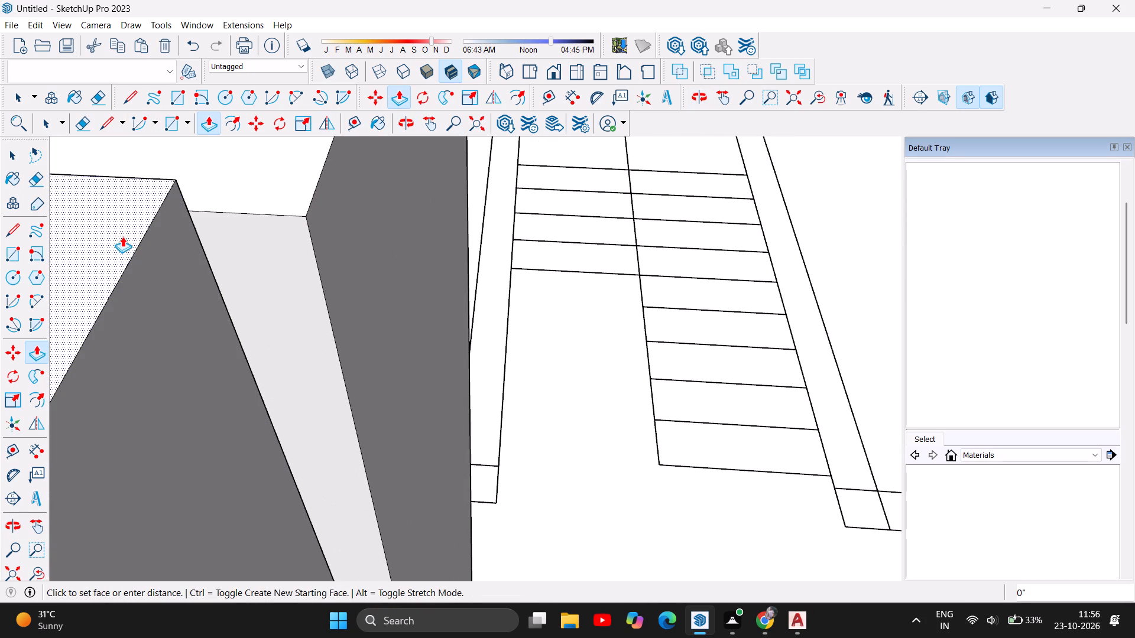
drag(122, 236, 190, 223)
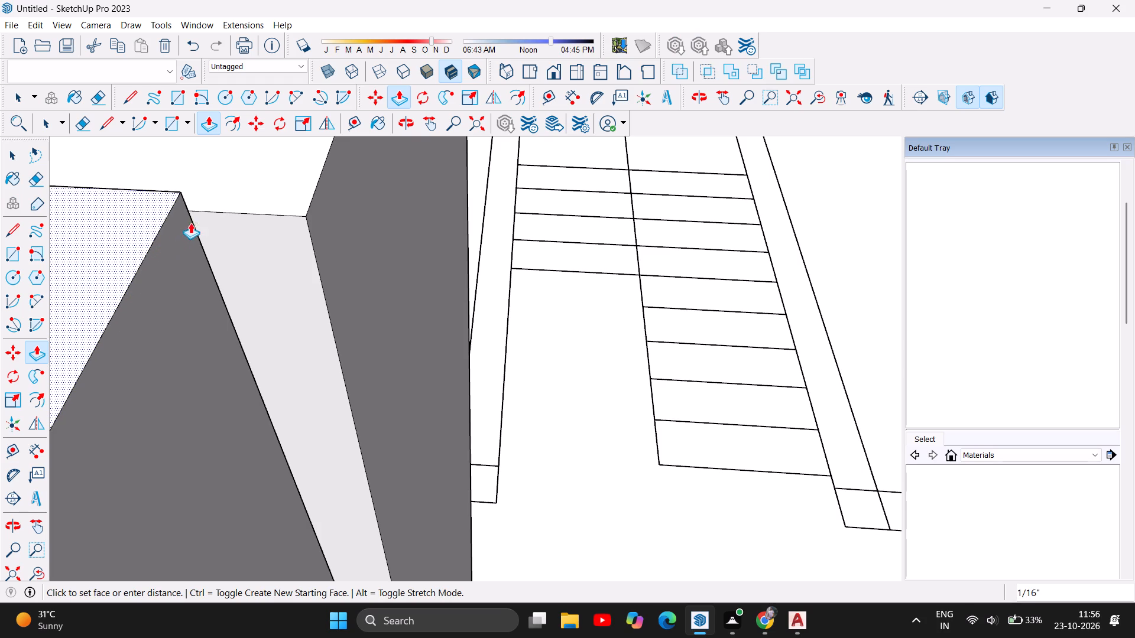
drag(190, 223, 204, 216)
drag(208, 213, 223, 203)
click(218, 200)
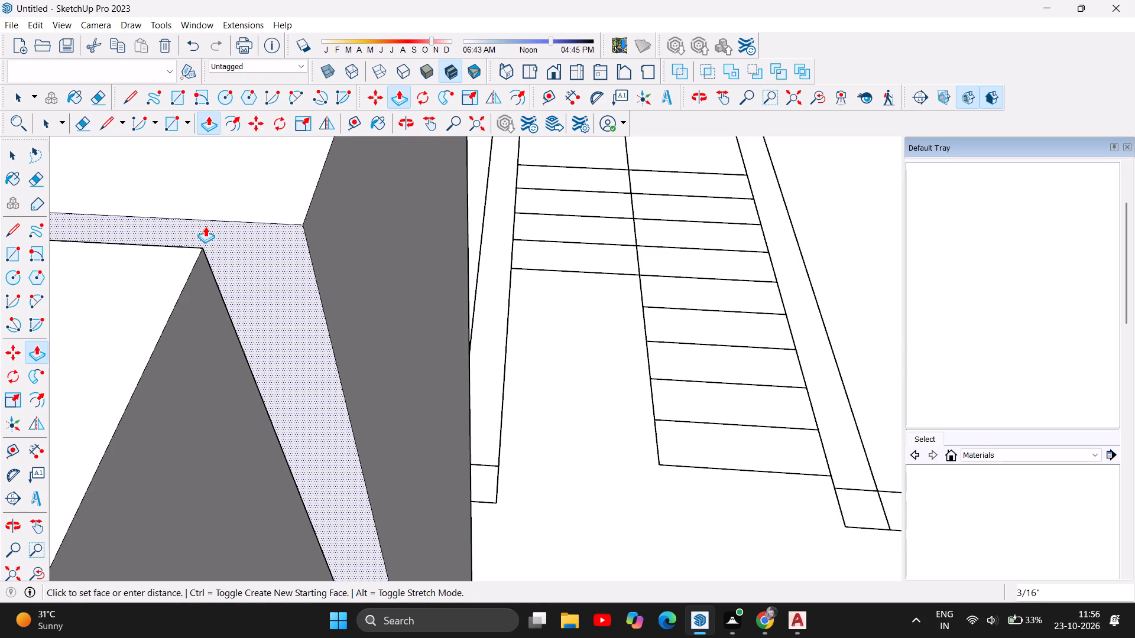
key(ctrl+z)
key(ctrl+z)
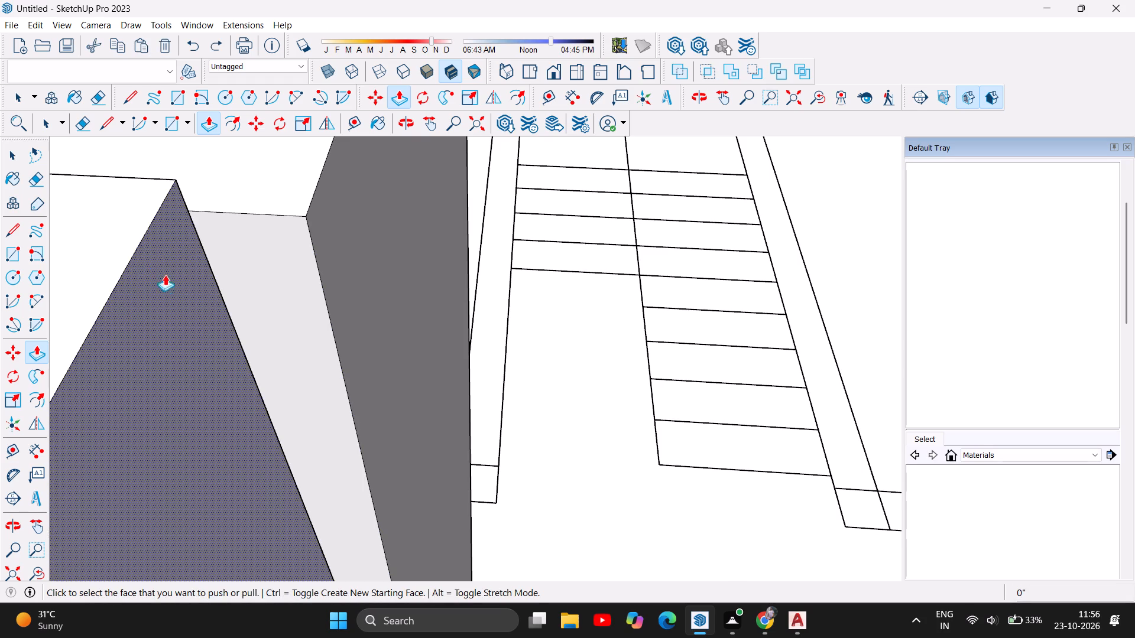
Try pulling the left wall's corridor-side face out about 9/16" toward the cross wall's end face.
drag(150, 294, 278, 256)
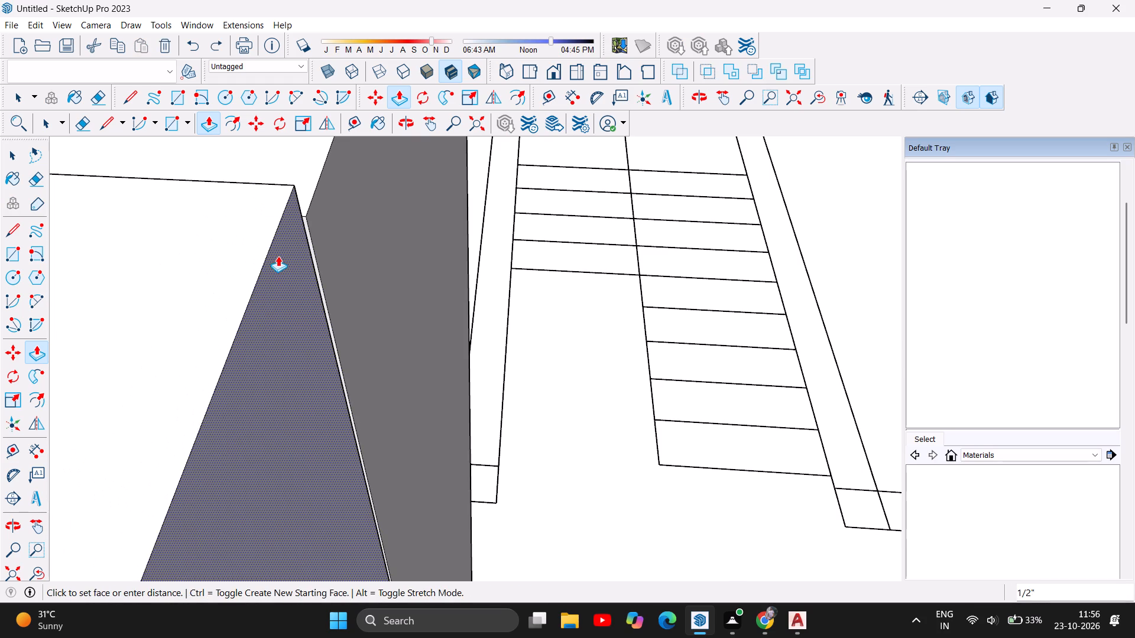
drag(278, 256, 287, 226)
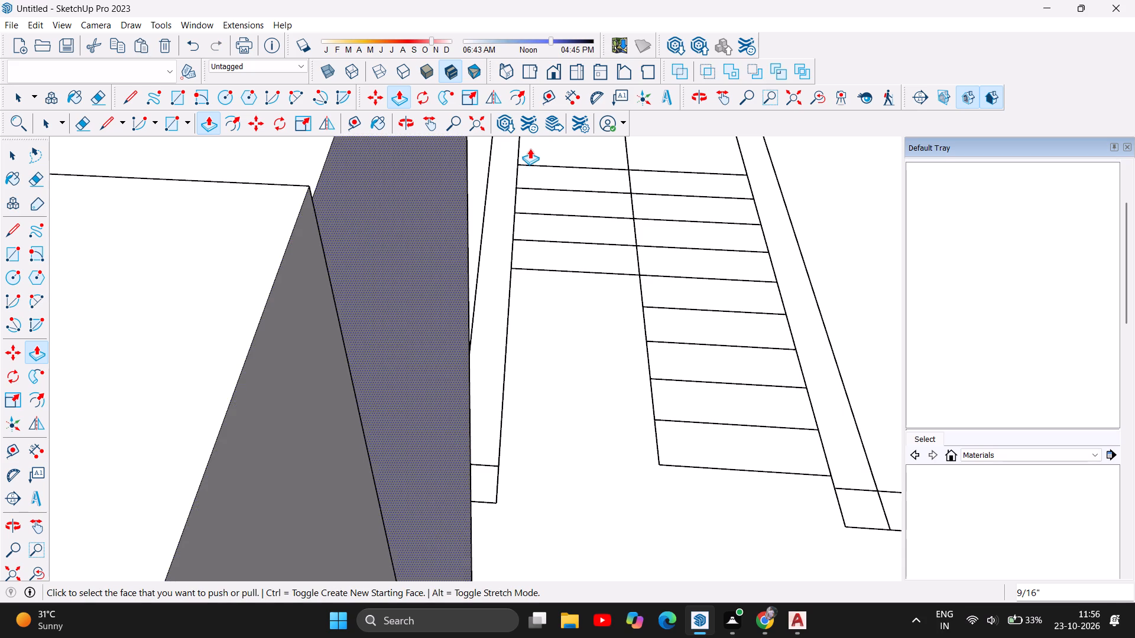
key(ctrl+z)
Pull the left wall's corridor-side face out about 7/16" toward the cross wall's end face.
drag(184, 272, 252, 239)
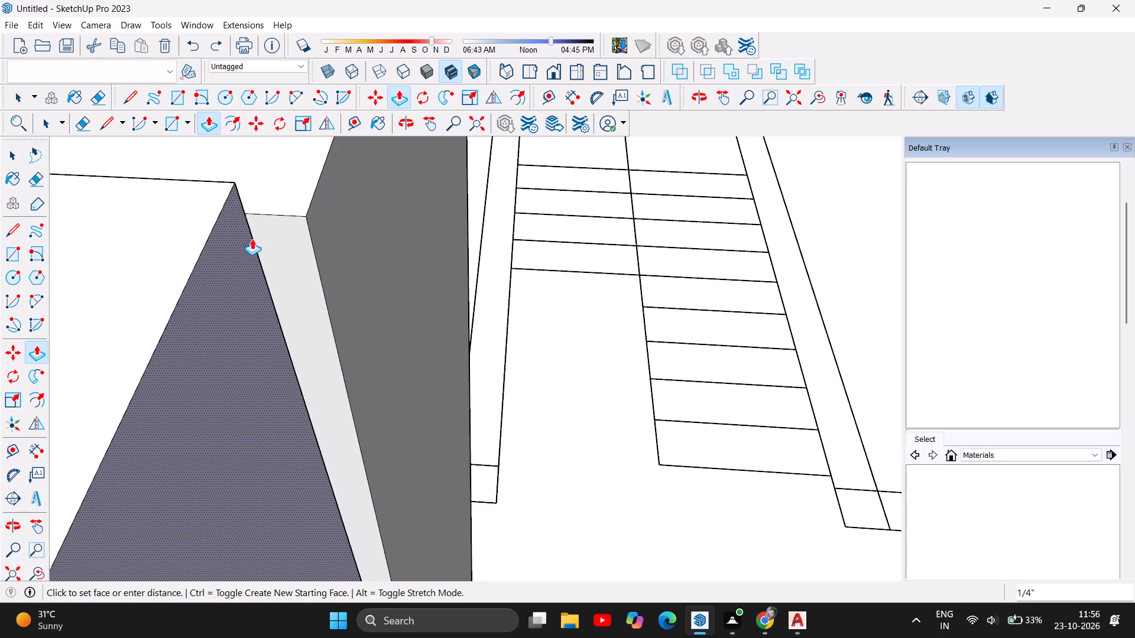
drag(252, 239, 307, 207)
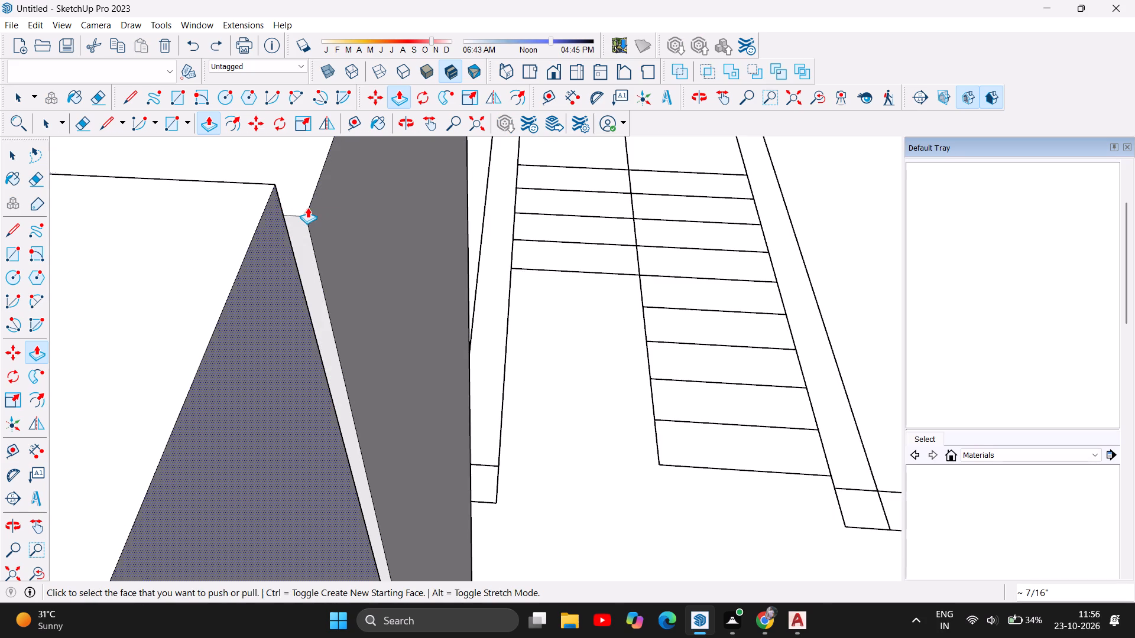
Pull the first narrow stepped face at the inner corner of the corridor's left wall out about 1/4" toward the cross wall.
scroll(587, 379, down, 5)
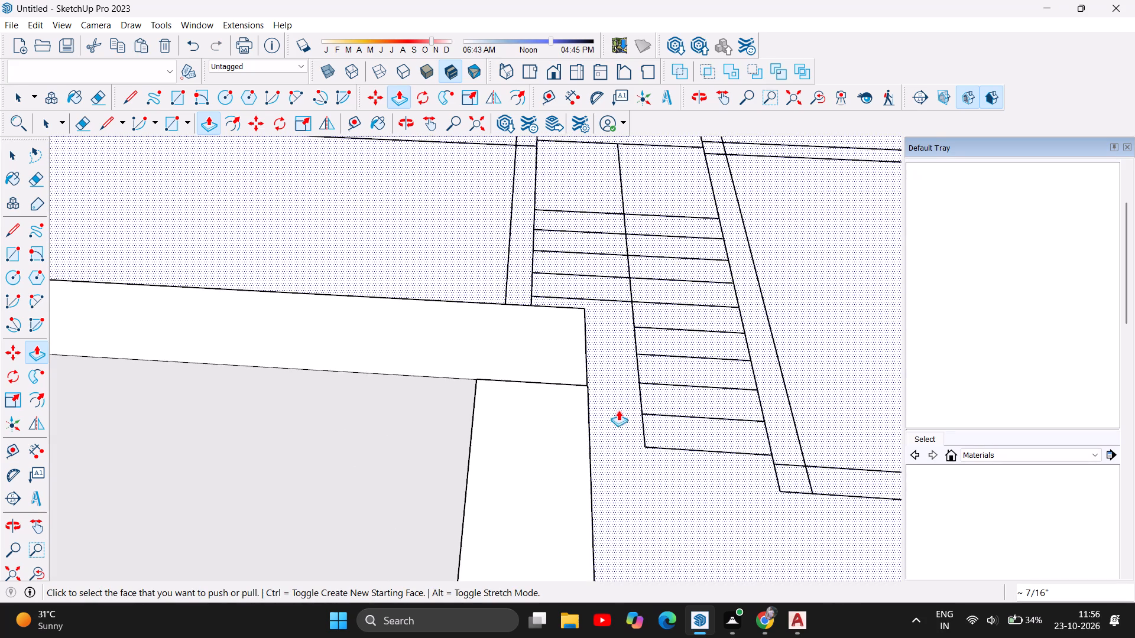
scroll(616, 426, down, 6)
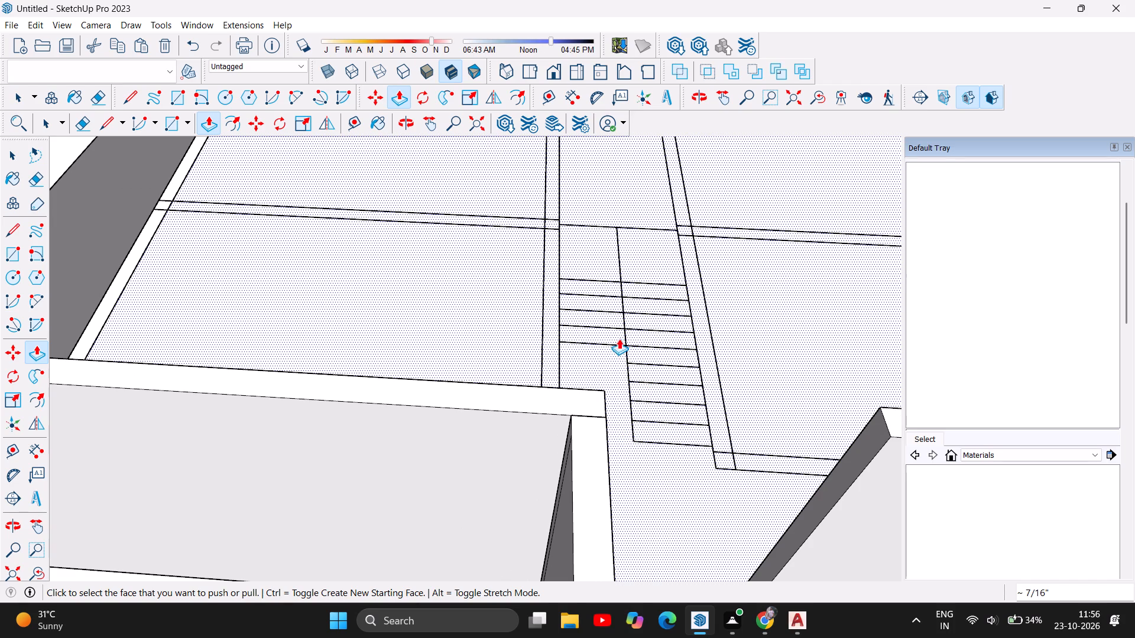
click(402, 129)
drag(640, 434, 670, 447)
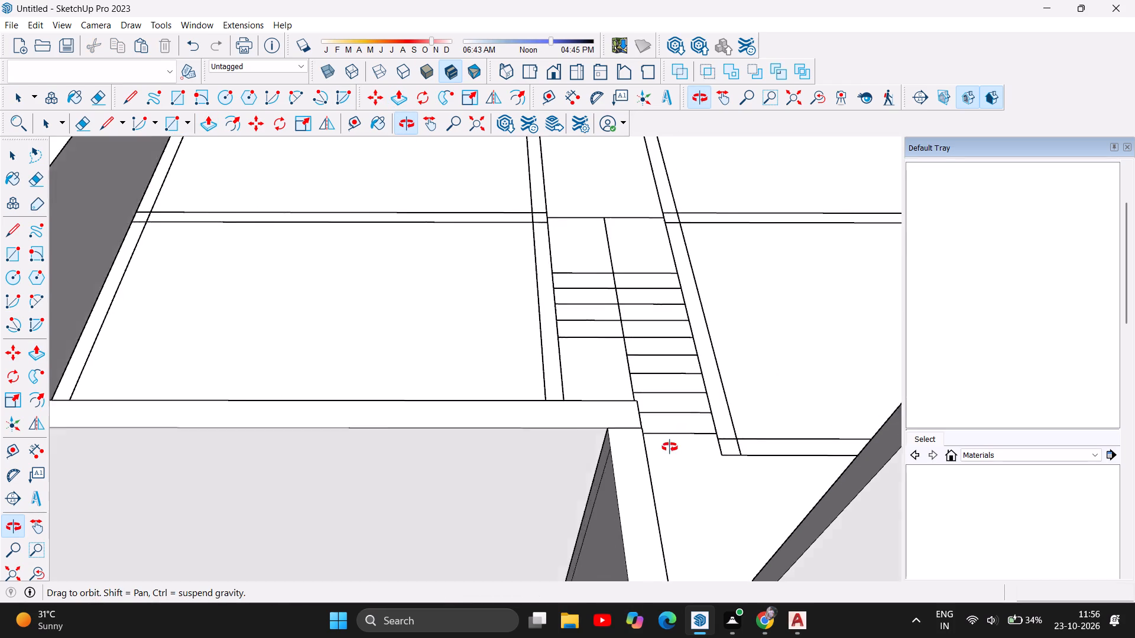
drag(670, 447, 757, 486)
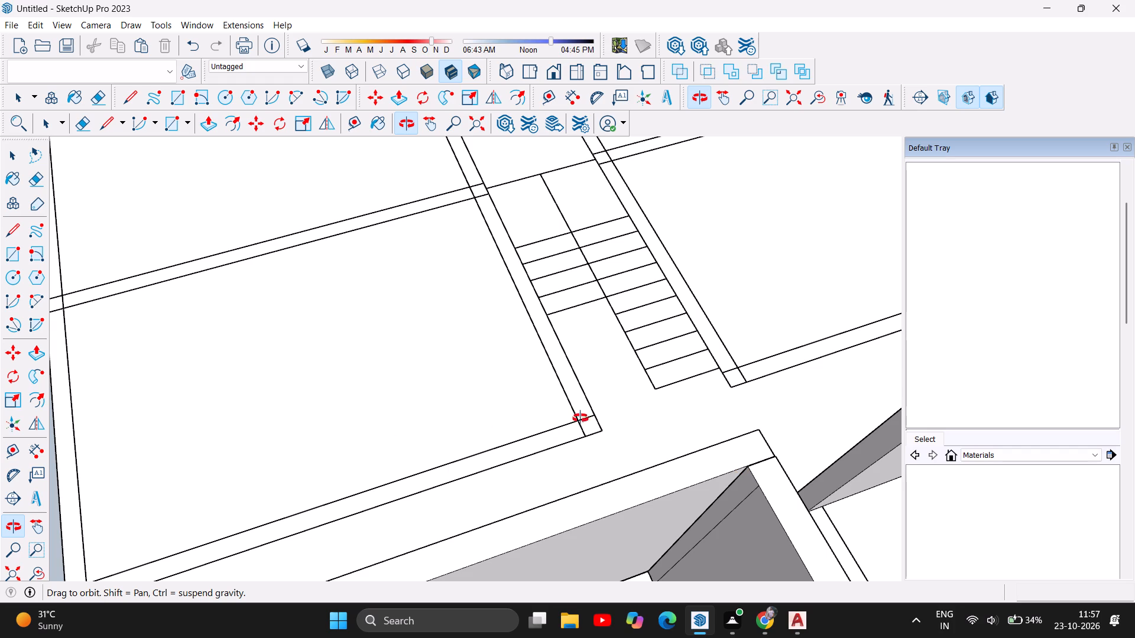
scroll(499, 337, down, 5)
scroll(599, 431, up, 12)
scroll(636, 357, up, 2)
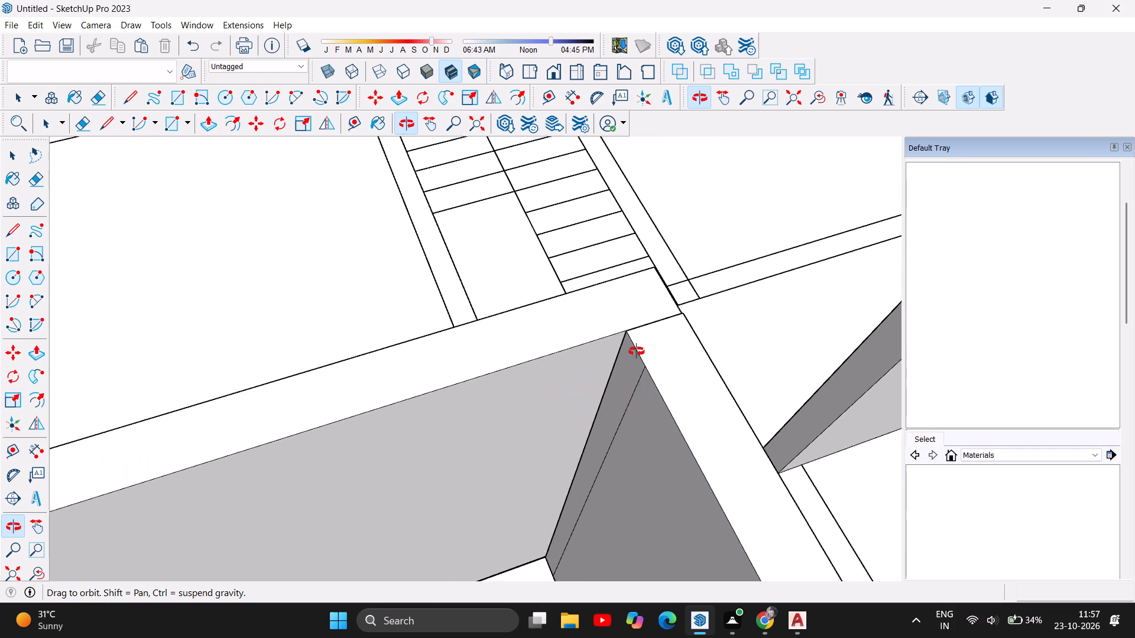
scroll(637, 351, up, 4)
scroll(626, 310, up, 20)
scroll(626, 310, up, 1)
scroll(643, 378, up, 6)
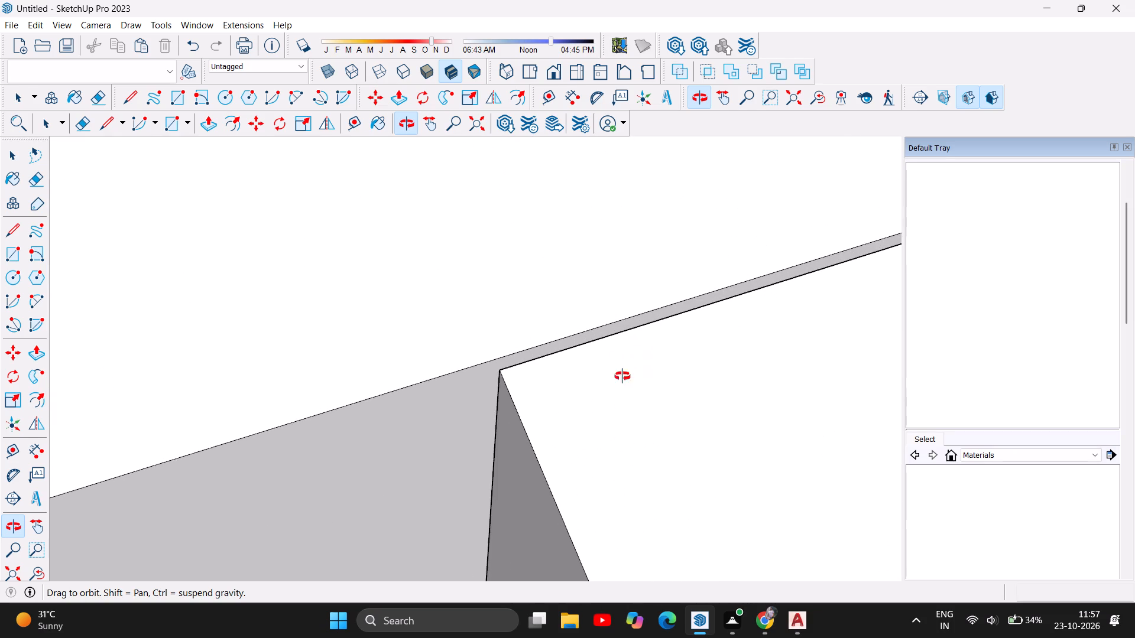
scroll(517, 338, up, 6)
scroll(547, 378, up, 6)
scroll(562, 399, down, 5)
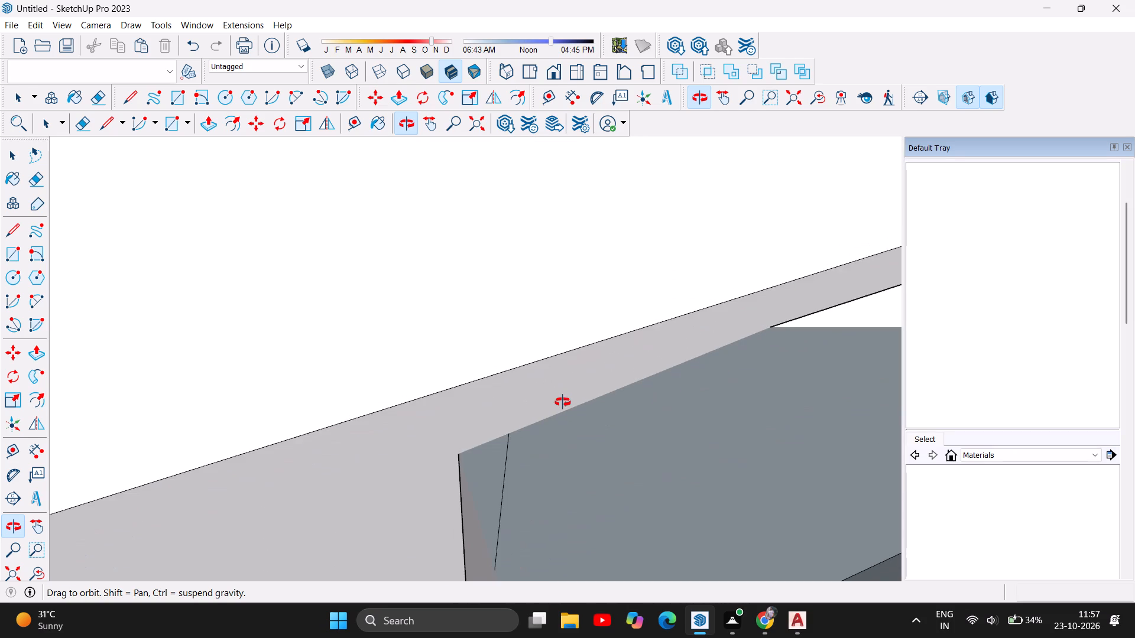
drag(501, 445, 718, 481)
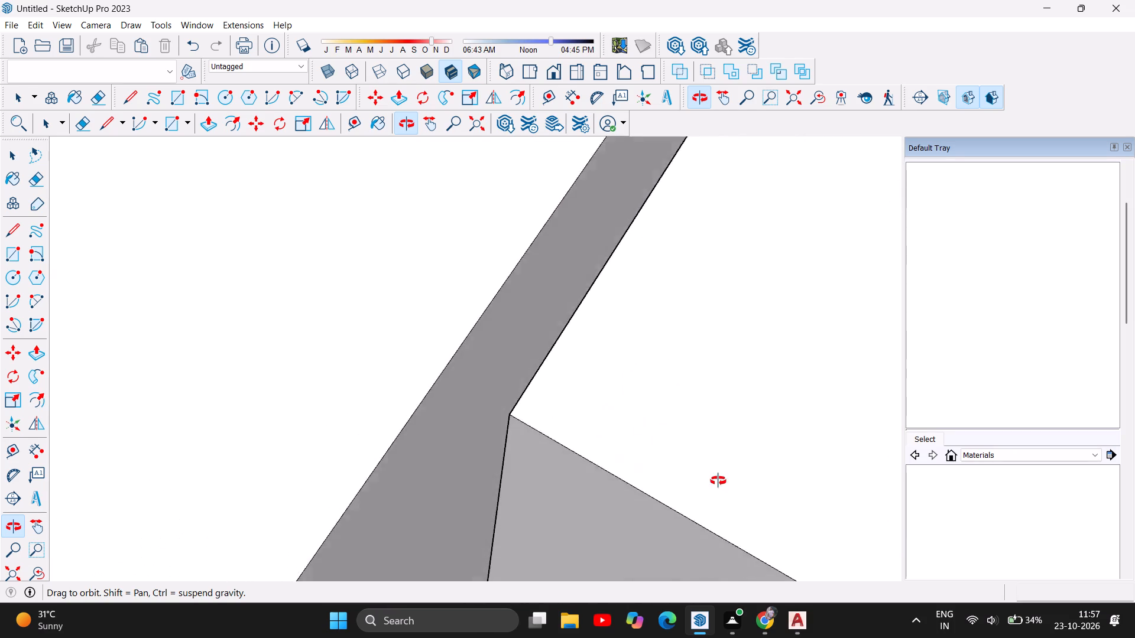
drag(718, 481, 773, 484)
drag(559, 457, 602, 462)
click(208, 123)
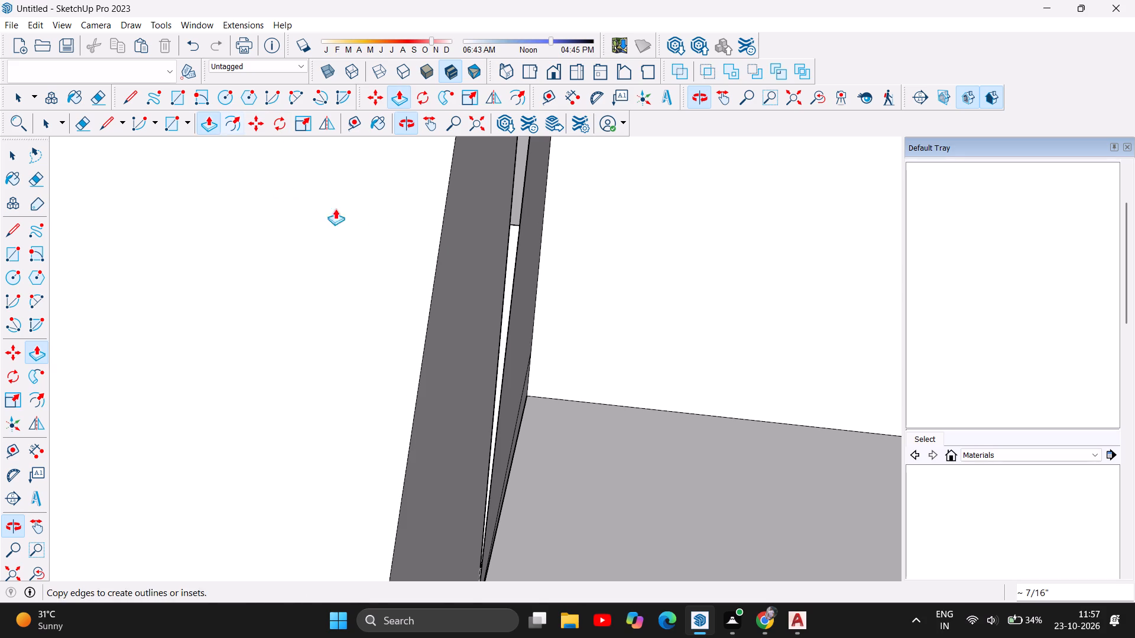
drag(524, 276, 482, 279)
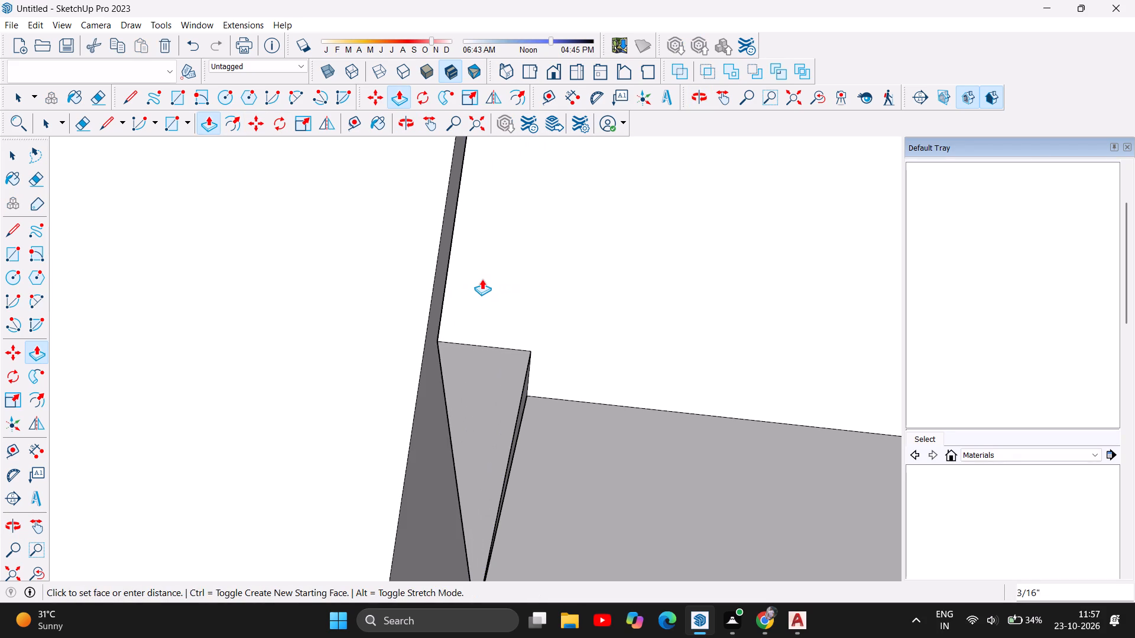
drag(482, 279, 441, 285)
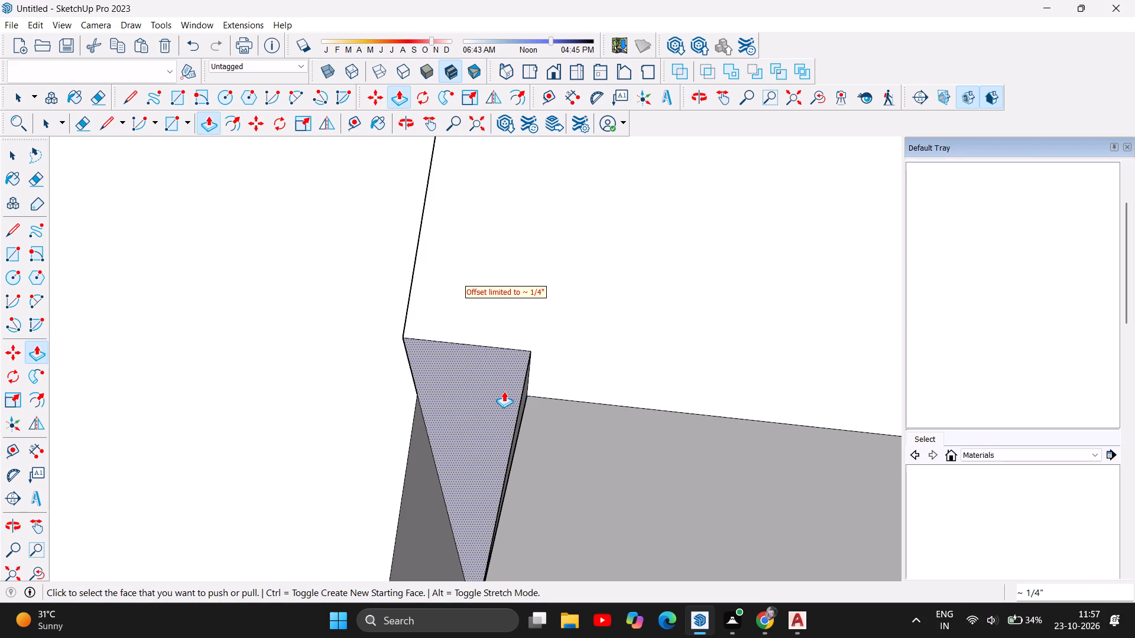
Pull the second narrow stepped face at the same inner corner out about 1/4" to meet the cross wall's inner face.
scroll(504, 391, up, 5)
drag(538, 393, 494, 401)
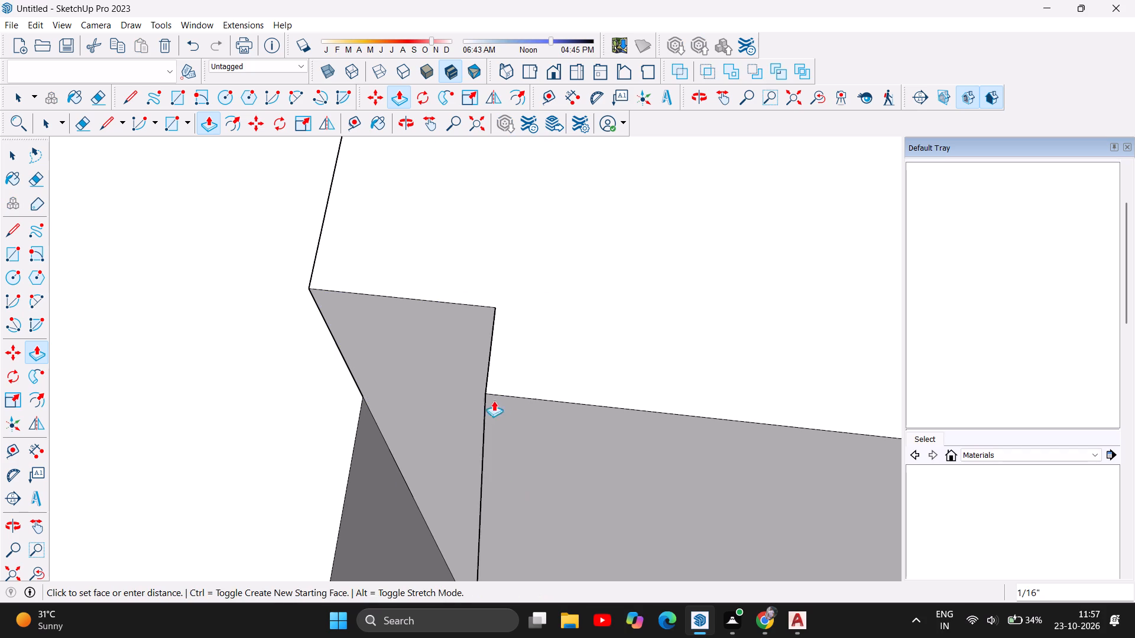
drag(494, 401, 341, 388)
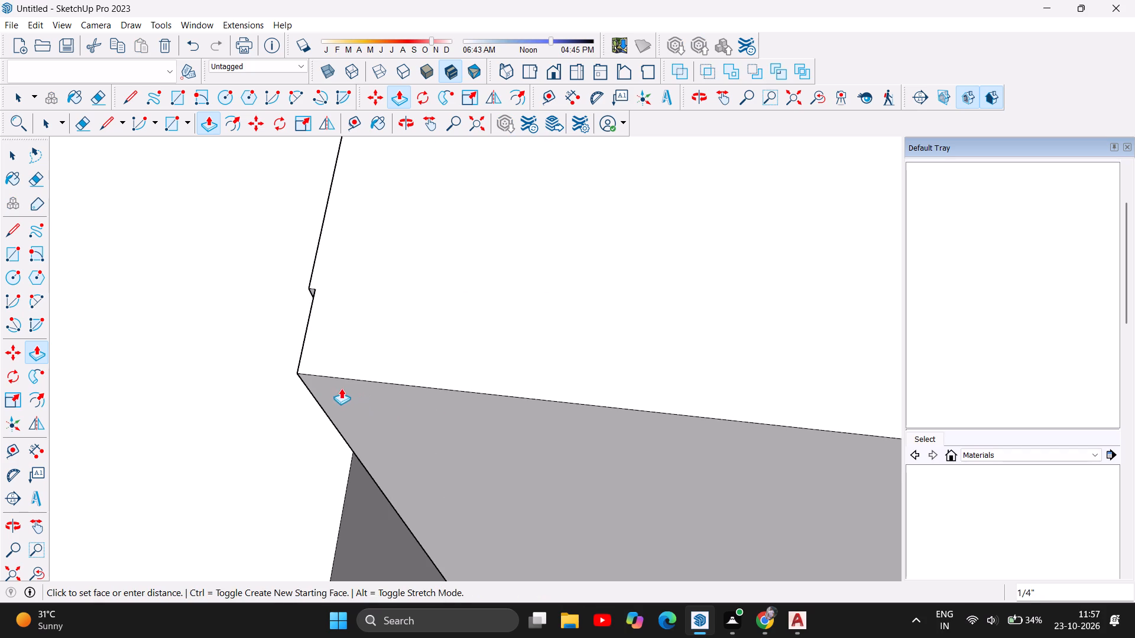
drag(341, 388, 312, 379)
Lower the top of the corridor's left wall about 3/8" to level it with the cross wall's top.
scroll(434, 422, down, 12)
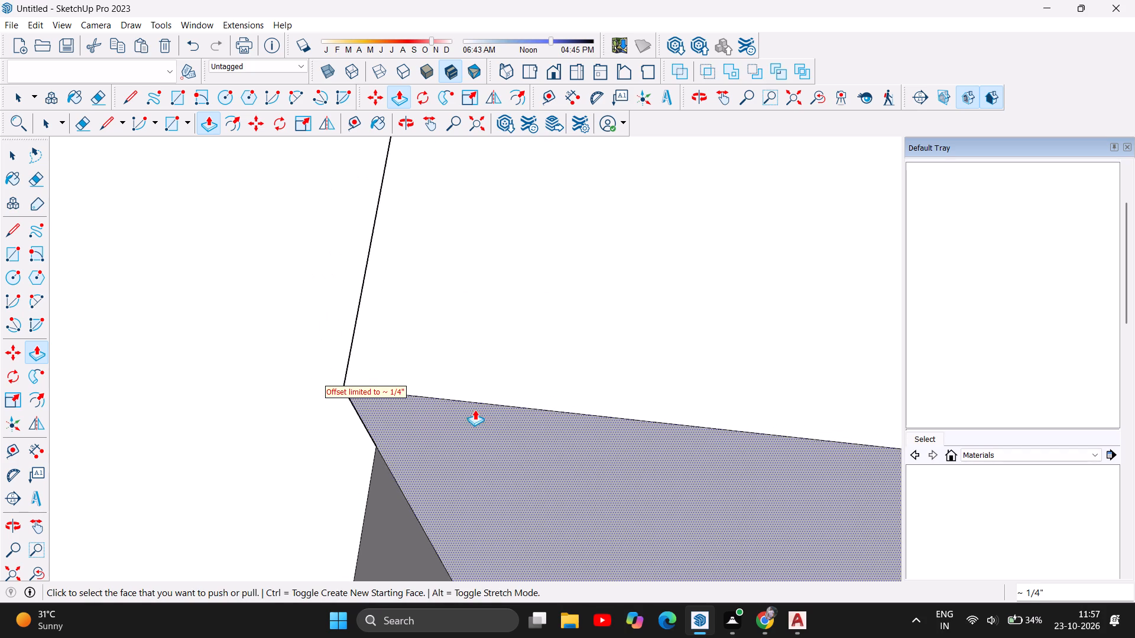
scroll(475, 409, down, 8)
drag(594, 250, 582, 318)
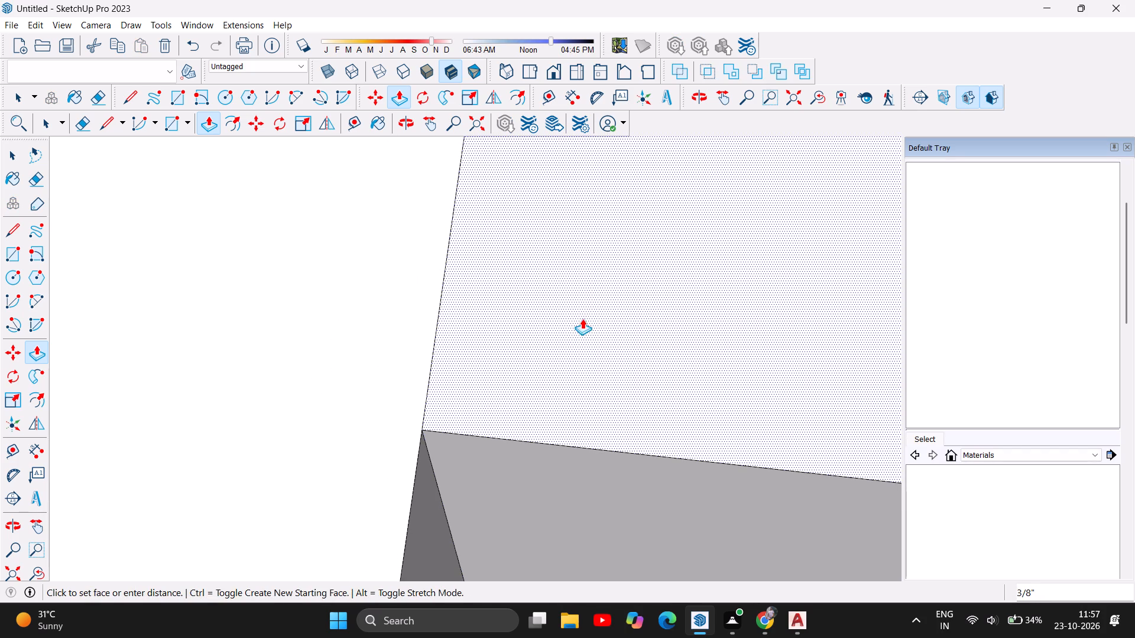
drag(582, 318, 577, 328)
Delete the vertical seam on the left wall's room-side face and the seam across the wall tops at the cross wall junction.
scroll(409, 418, down, 20)
scroll(409, 418, down, 1)
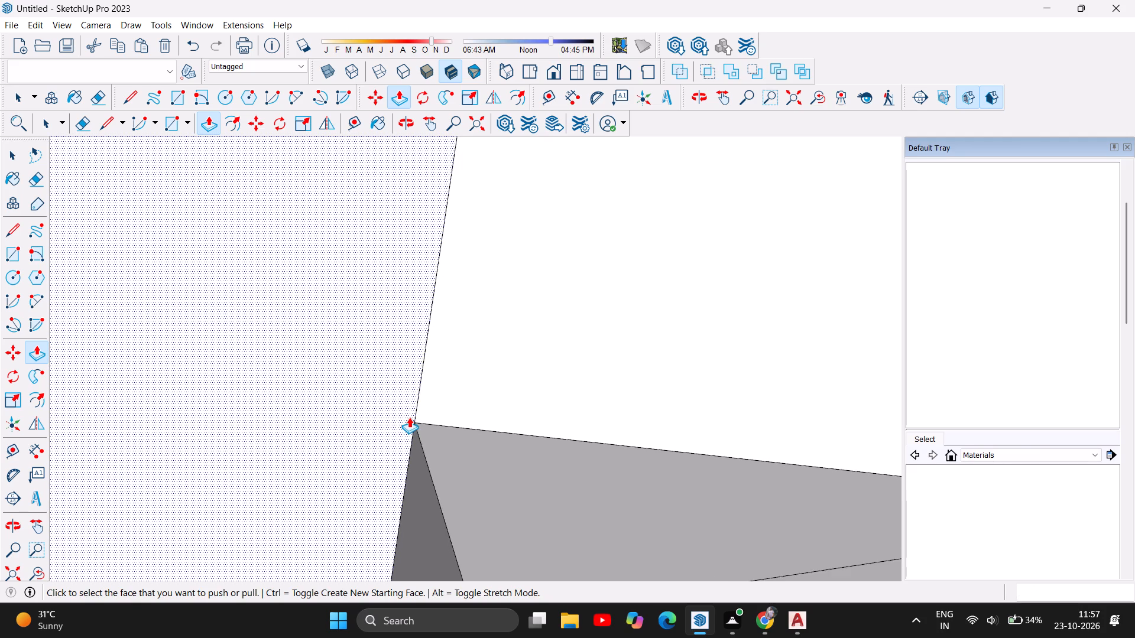
scroll(372, 364, down, 8)
scroll(451, 414, down, 7)
scroll(438, 398, down, 15)
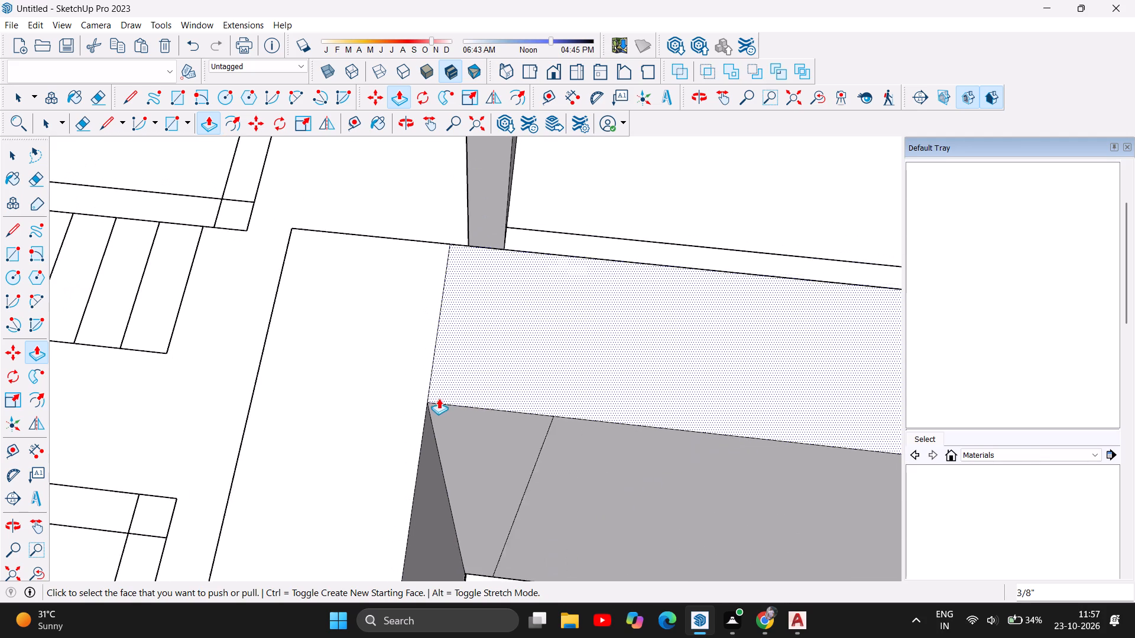
scroll(524, 288, down, 14)
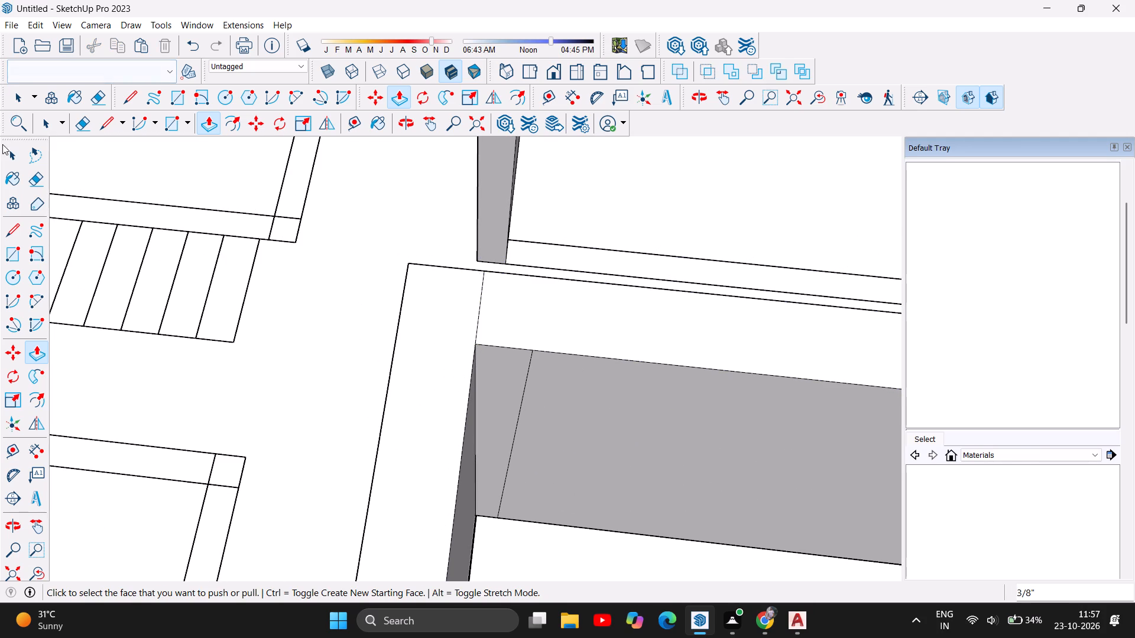
click(17, 161)
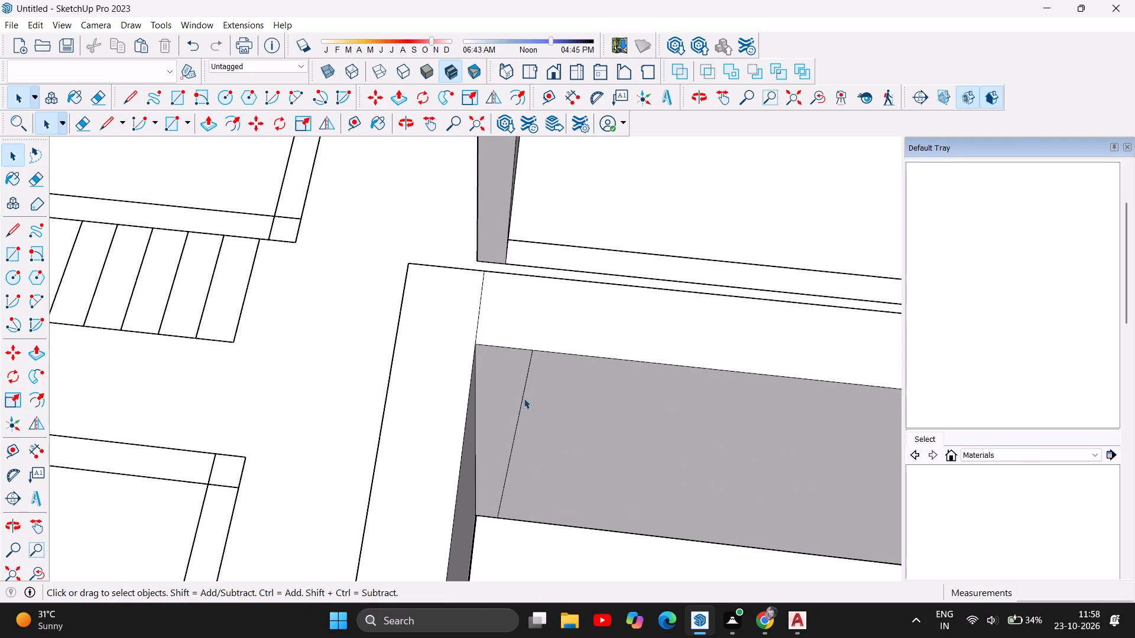
click(524, 398)
key(Delete)
click(481, 294)
key(Delete)
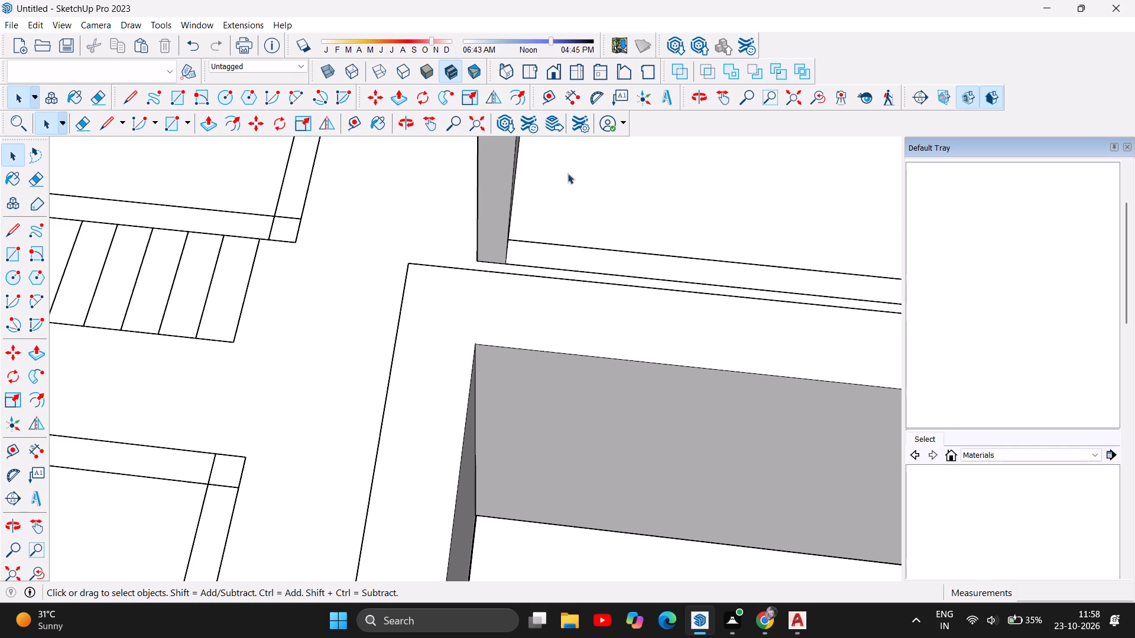
Delete the vertical seam on the left wall's corridor-side face near the cross wall's end.
click(400, 124)
drag(625, 334, 192, 281)
drag(660, 382, 439, 313)
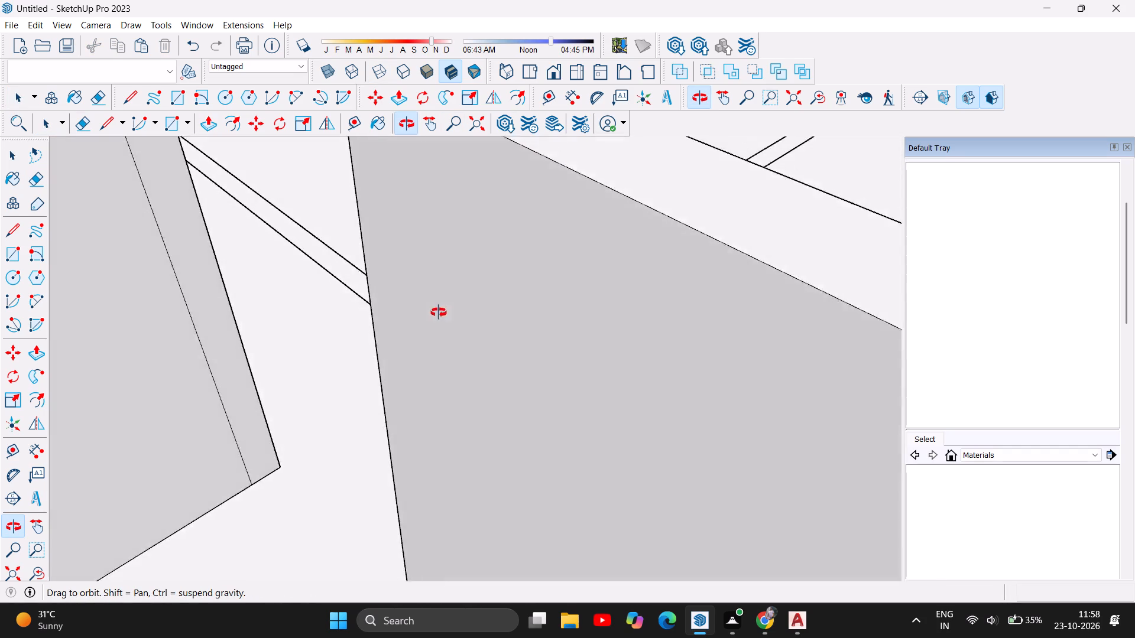
drag(439, 313, 453, 341)
click(13, 156)
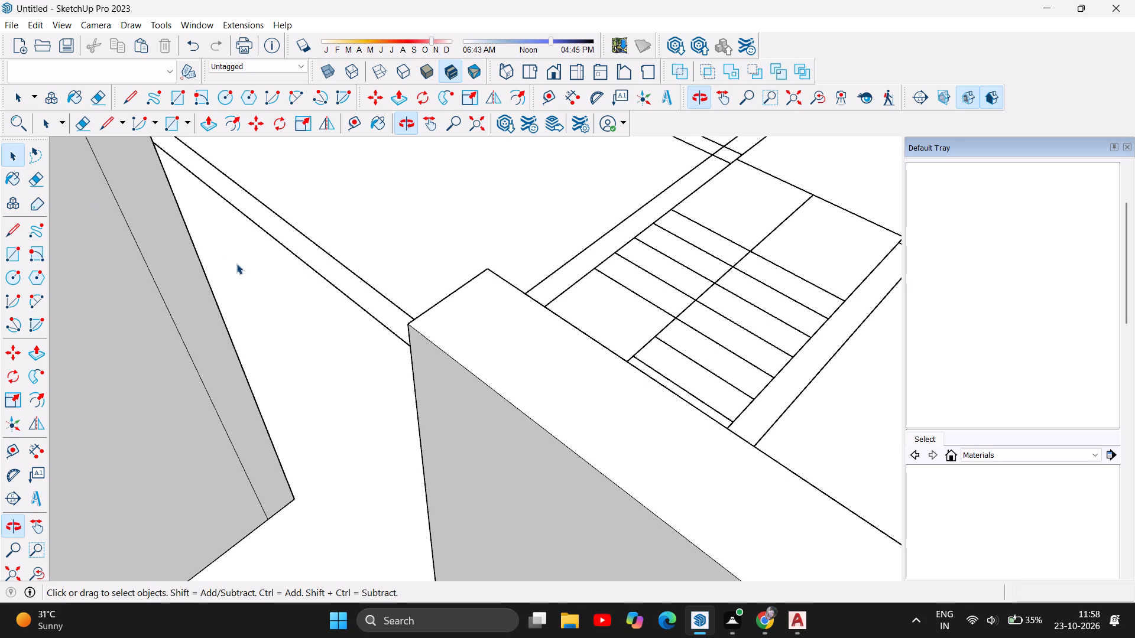
click(148, 268)
key(Delete)
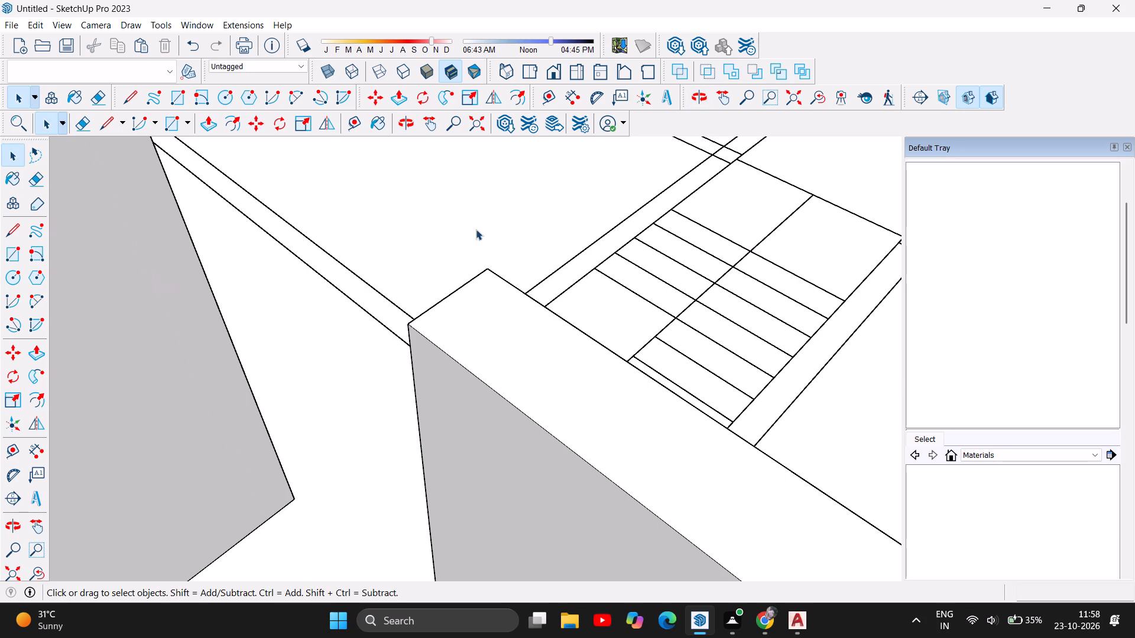
Pull the corridor-side face of the left wall's other section out about 7/16", flush with the section joining the cross wall.
scroll(583, 343, down, 5)
scroll(738, 345, down, 10)
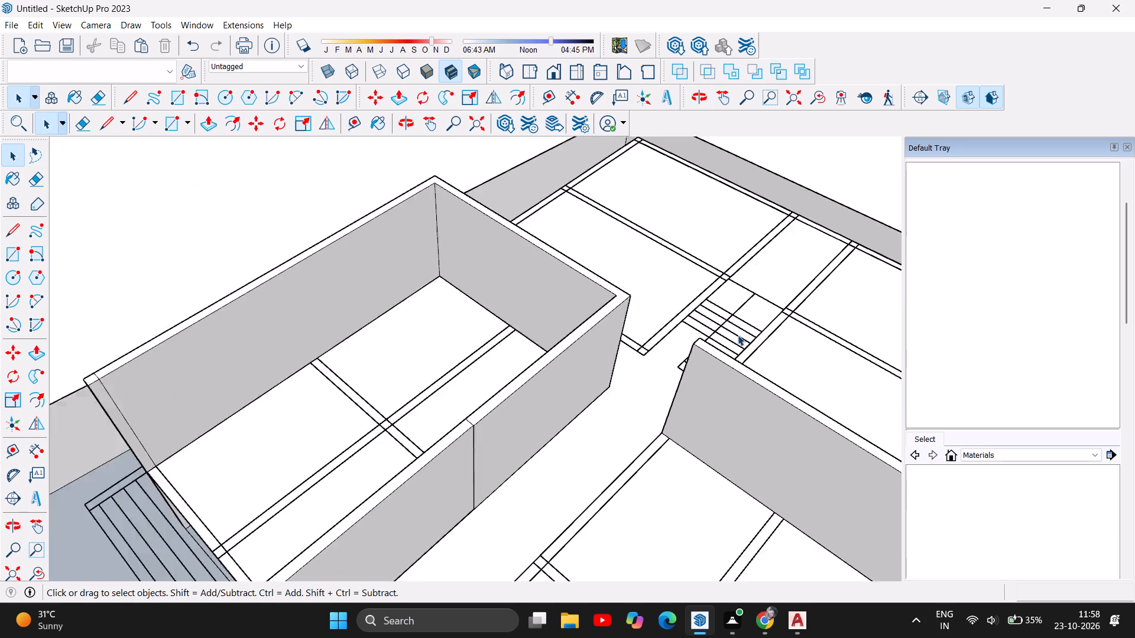
scroll(738, 335, down, 4)
scroll(597, 431, up, 11)
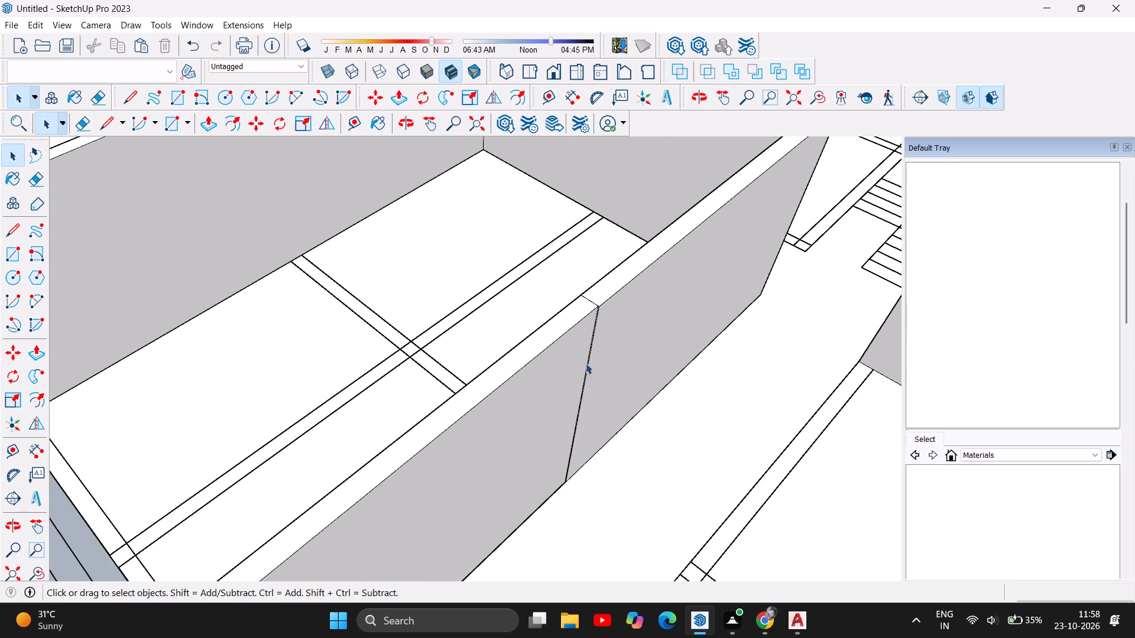
scroll(594, 338, up, 11)
scroll(607, 262, up, 2)
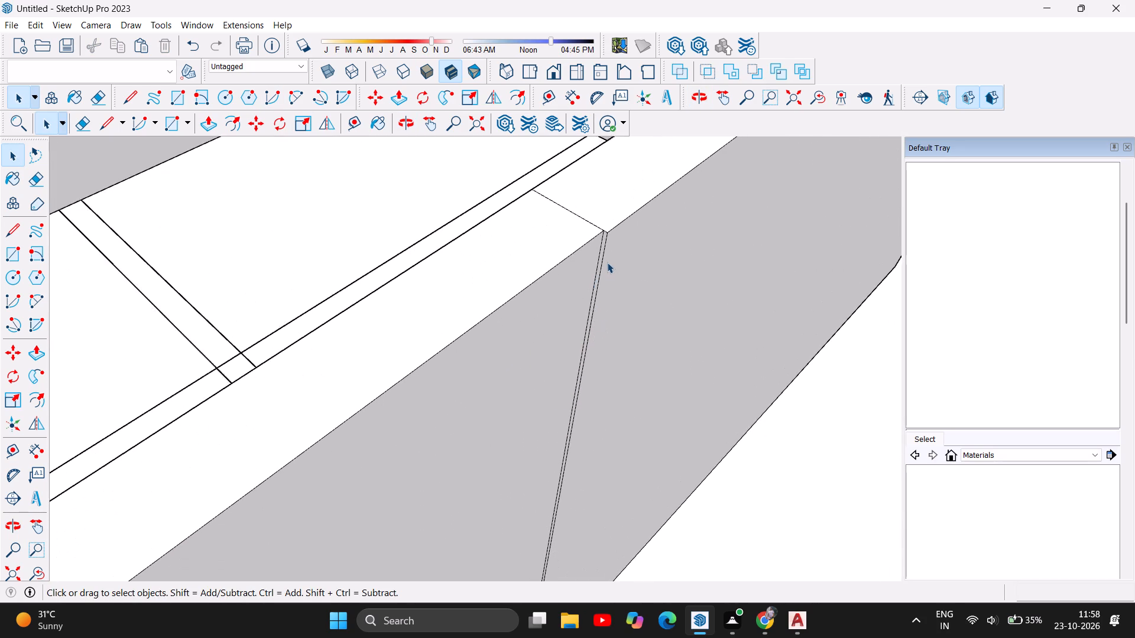
scroll(607, 262, up, 7)
scroll(640, 243, down, 5)
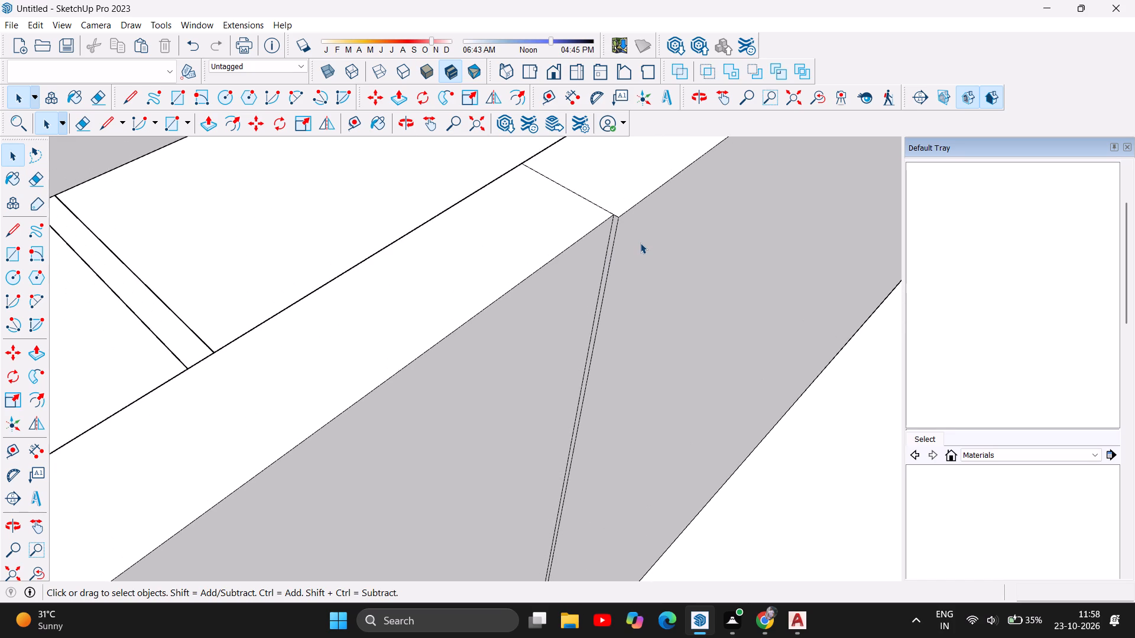
scroll(640, 243, down, 11)
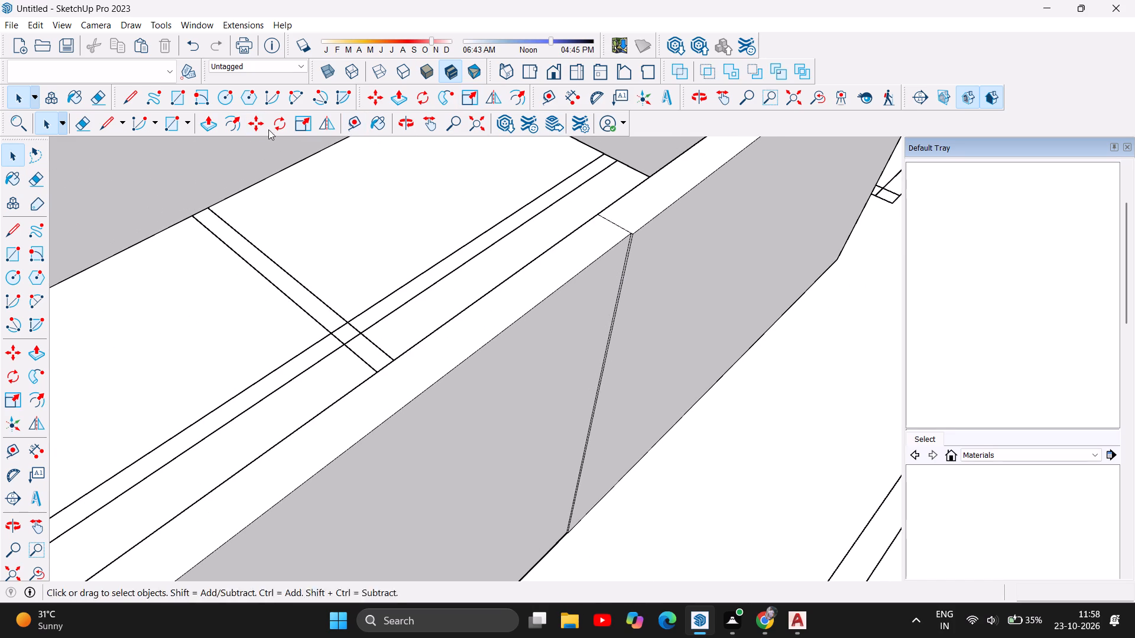
click(210, 125)
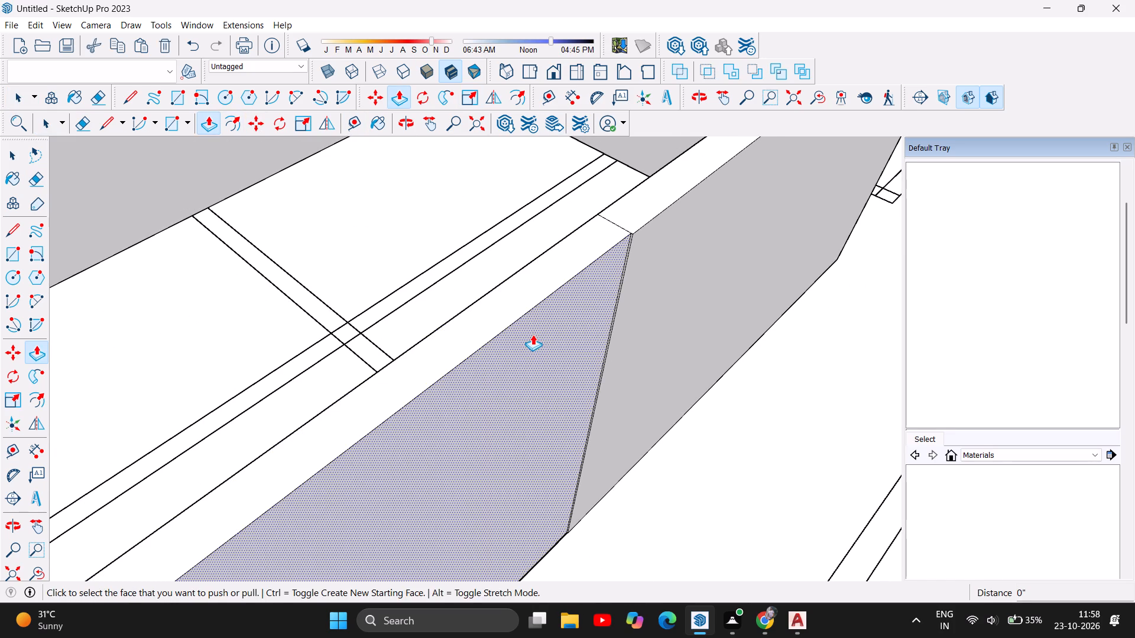
drag(533, 334, 546, 340)
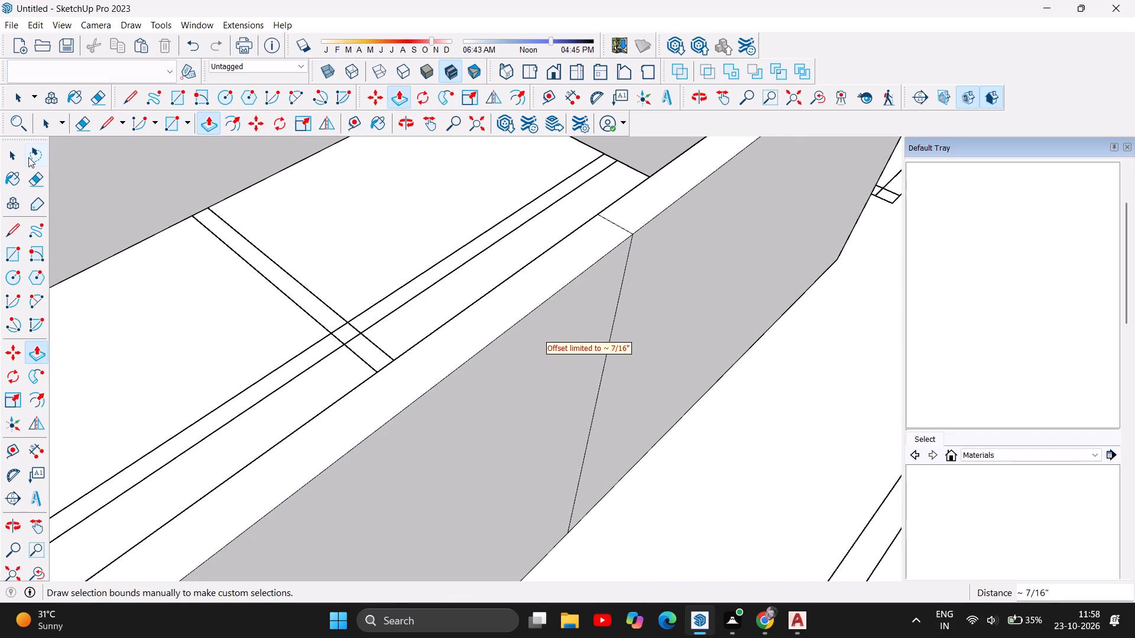
Delete the vertical seam and the top seam where the left wall's two sections meet.
drag(17, 157, 23, 156)
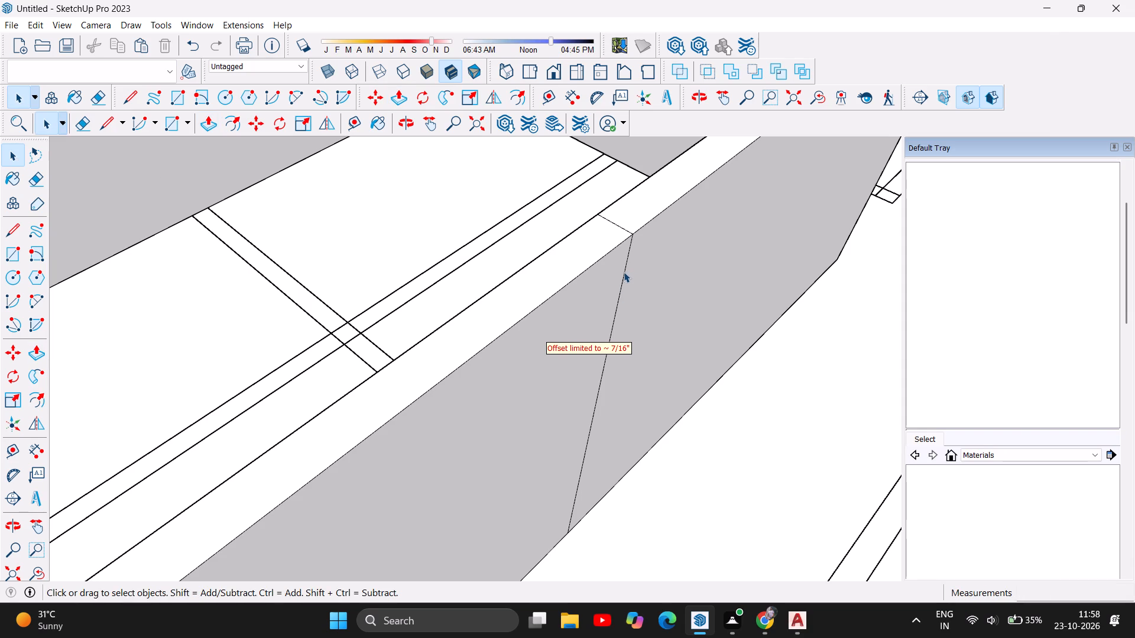
click(624, 272)
key(Delete)
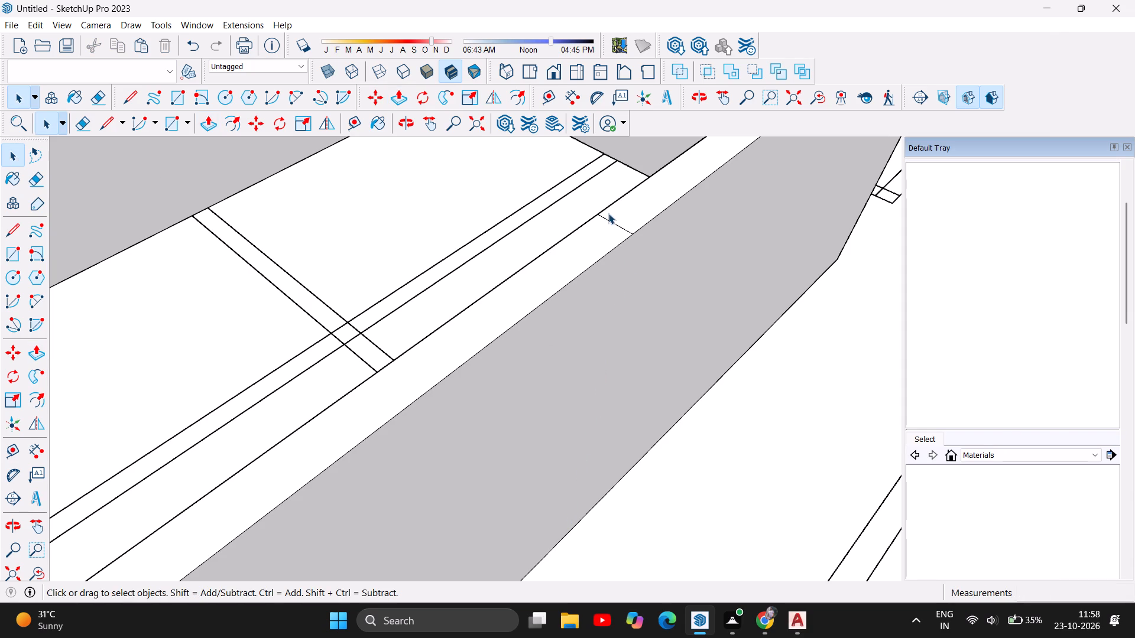
click(612, 222)
key(Delete)
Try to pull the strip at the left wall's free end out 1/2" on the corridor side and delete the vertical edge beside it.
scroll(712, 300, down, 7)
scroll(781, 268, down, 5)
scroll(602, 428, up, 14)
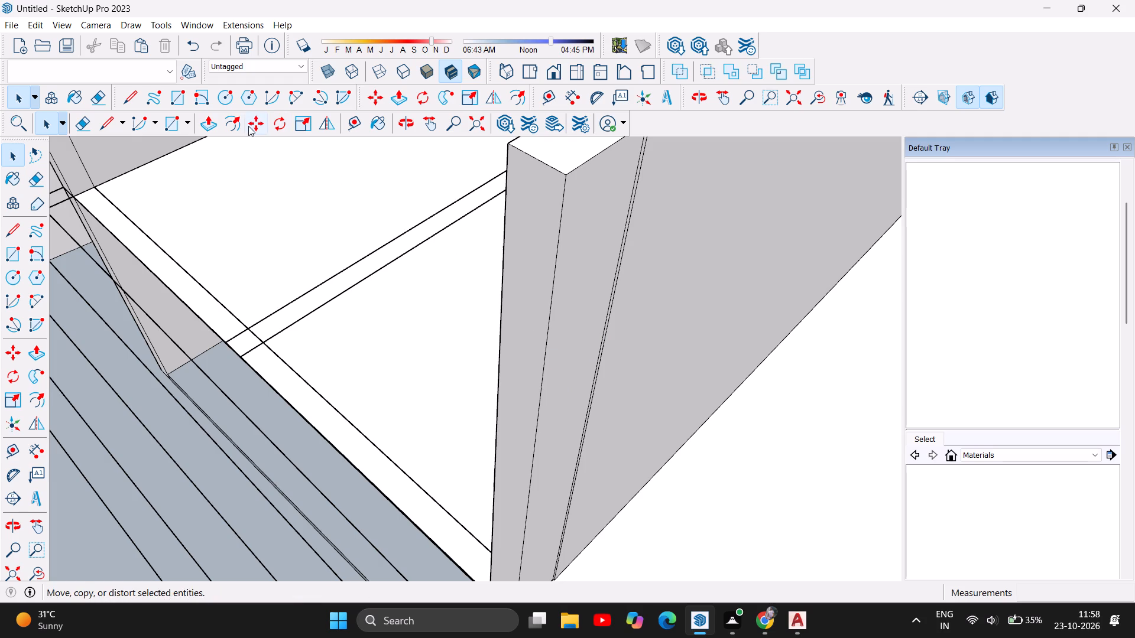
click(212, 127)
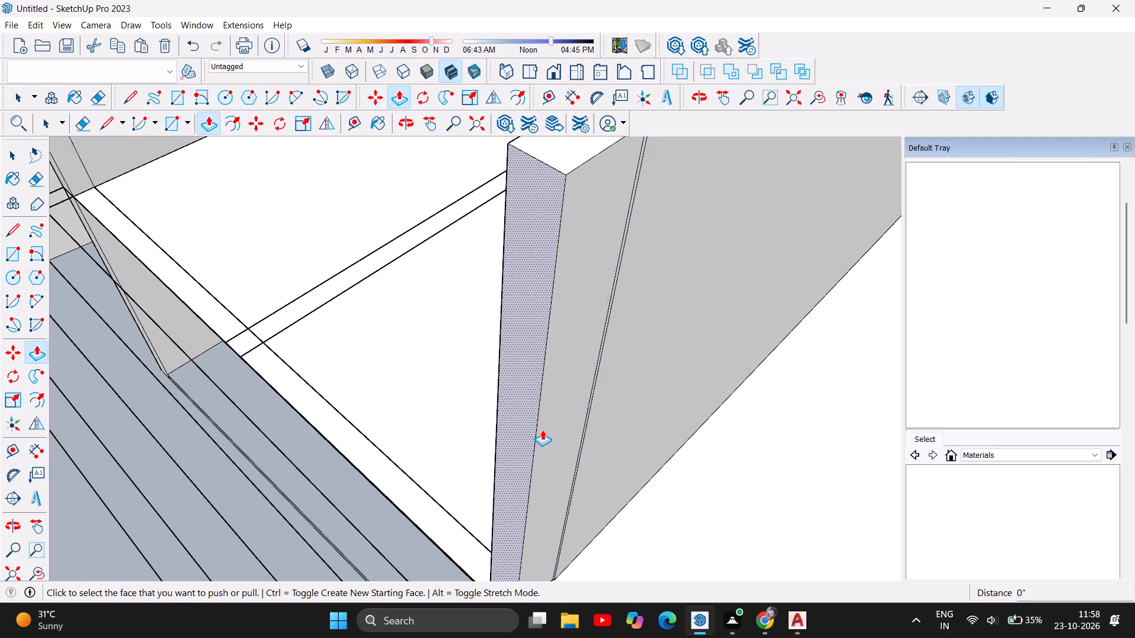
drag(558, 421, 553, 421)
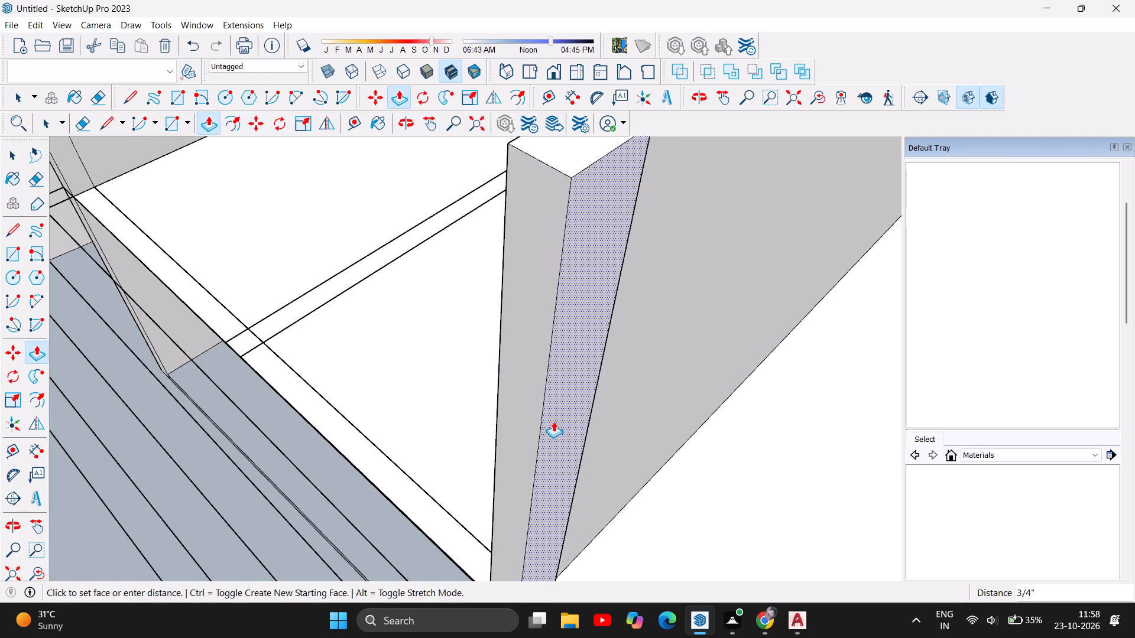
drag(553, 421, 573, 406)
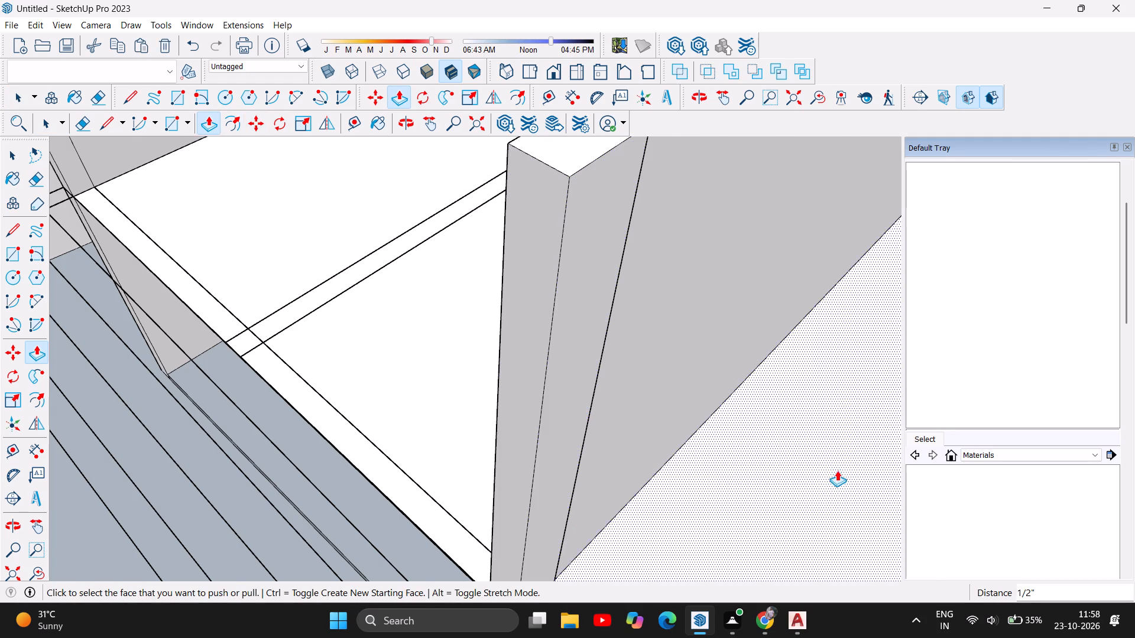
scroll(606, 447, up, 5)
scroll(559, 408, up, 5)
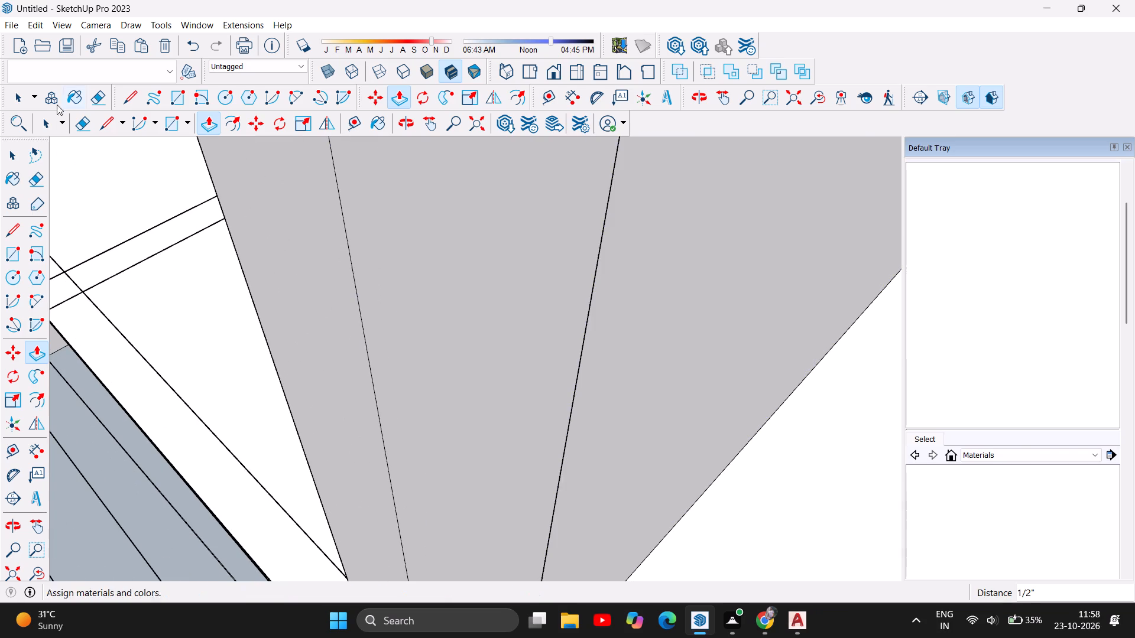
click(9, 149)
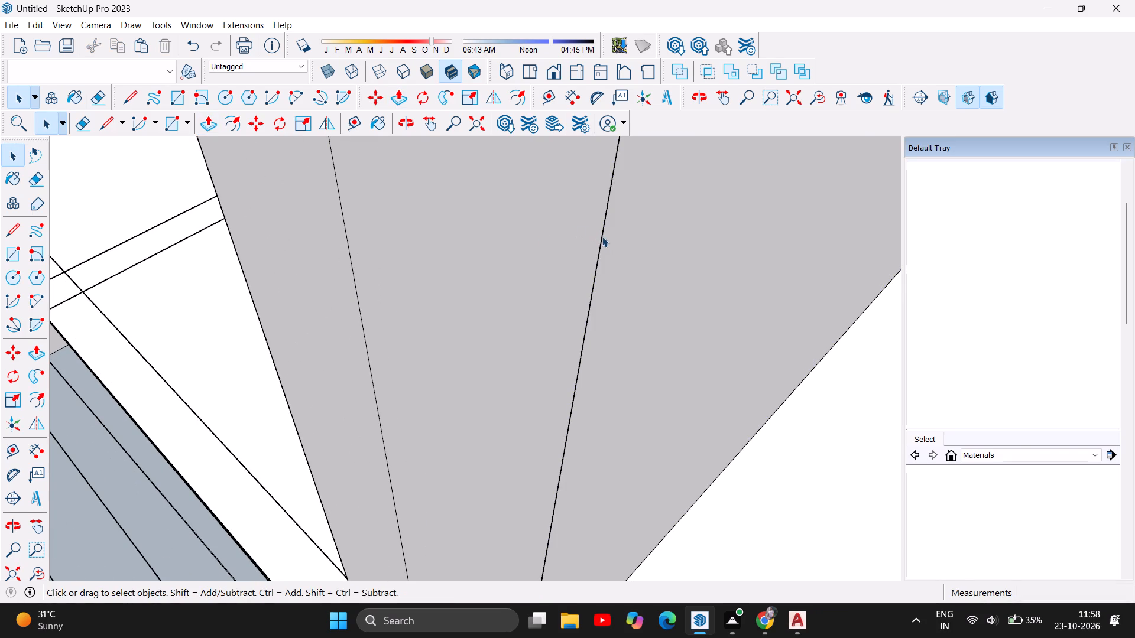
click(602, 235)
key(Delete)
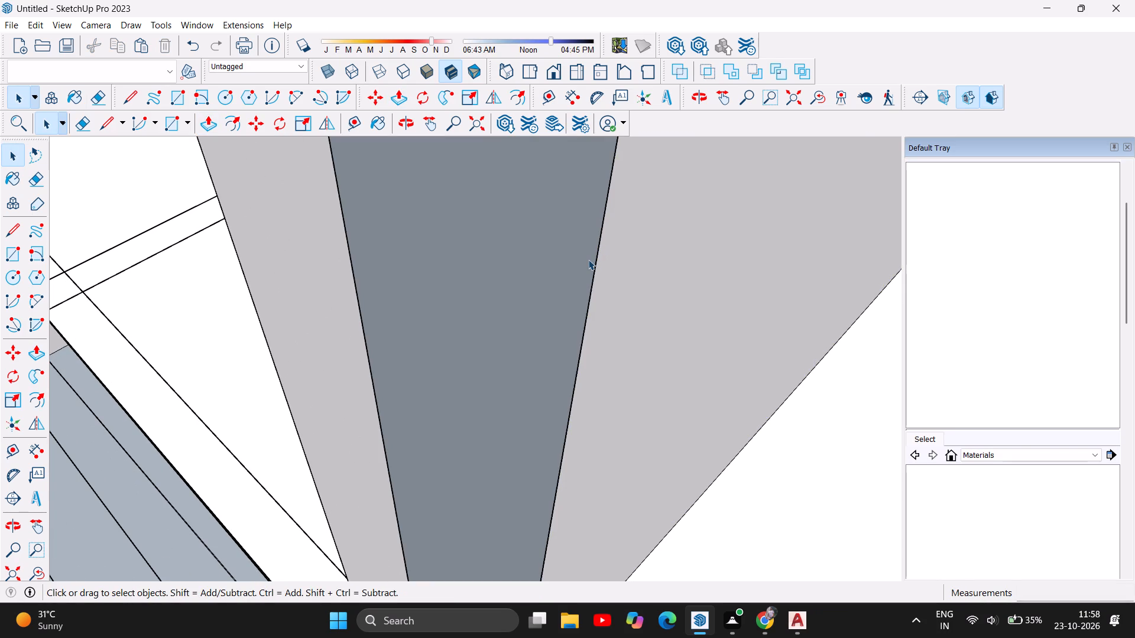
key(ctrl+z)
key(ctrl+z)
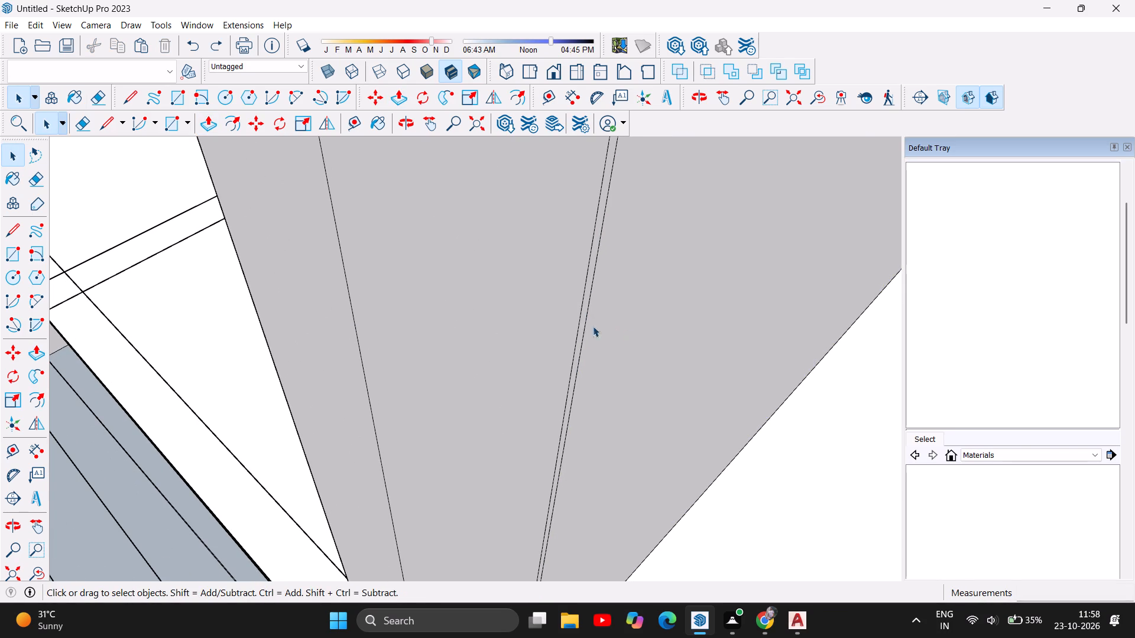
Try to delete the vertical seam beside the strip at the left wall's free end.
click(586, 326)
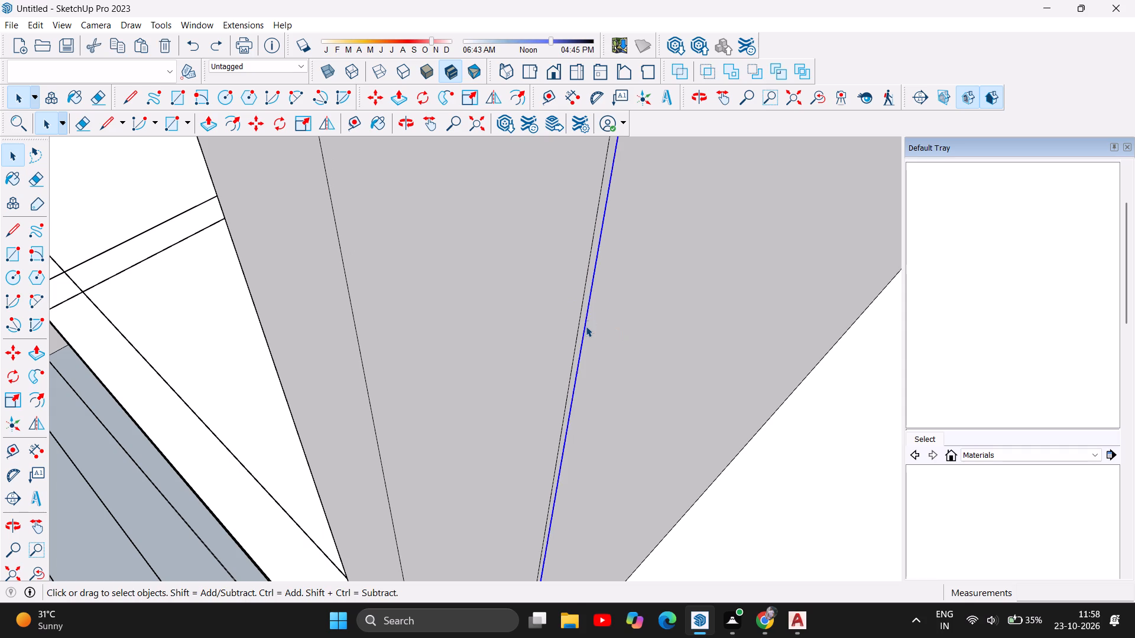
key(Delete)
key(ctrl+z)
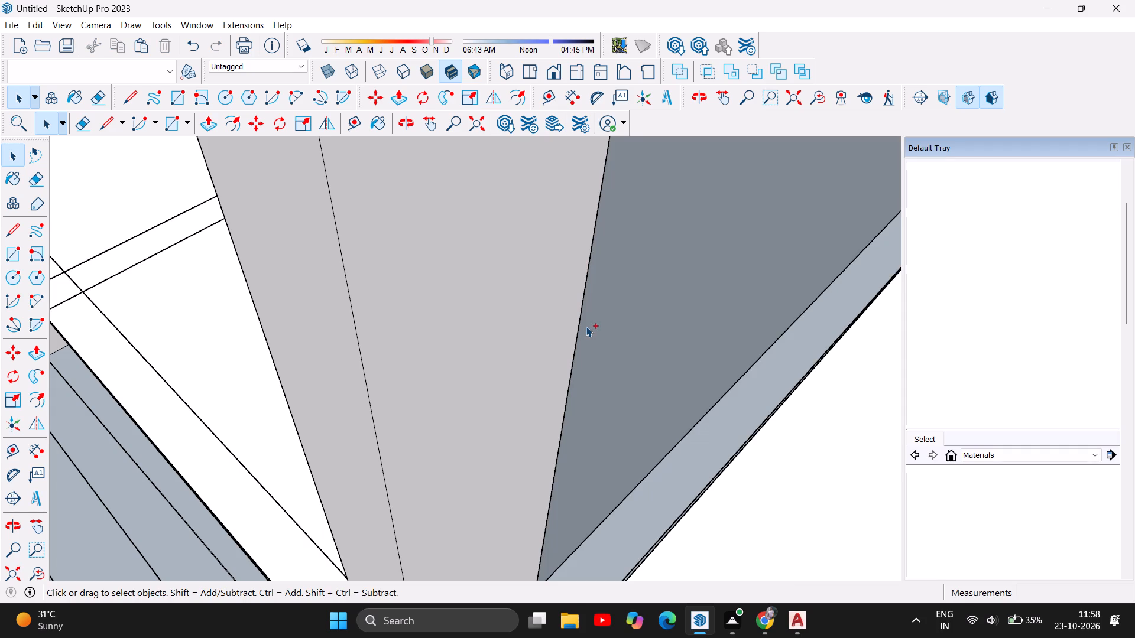
Delete the vertical seam on the left wall's room-side face, where the room's cross partition lines meet it.
scroll(586, 326, down, 6)
scroll(587, 329, down, 20)
scroll(587, 329, down, 3)
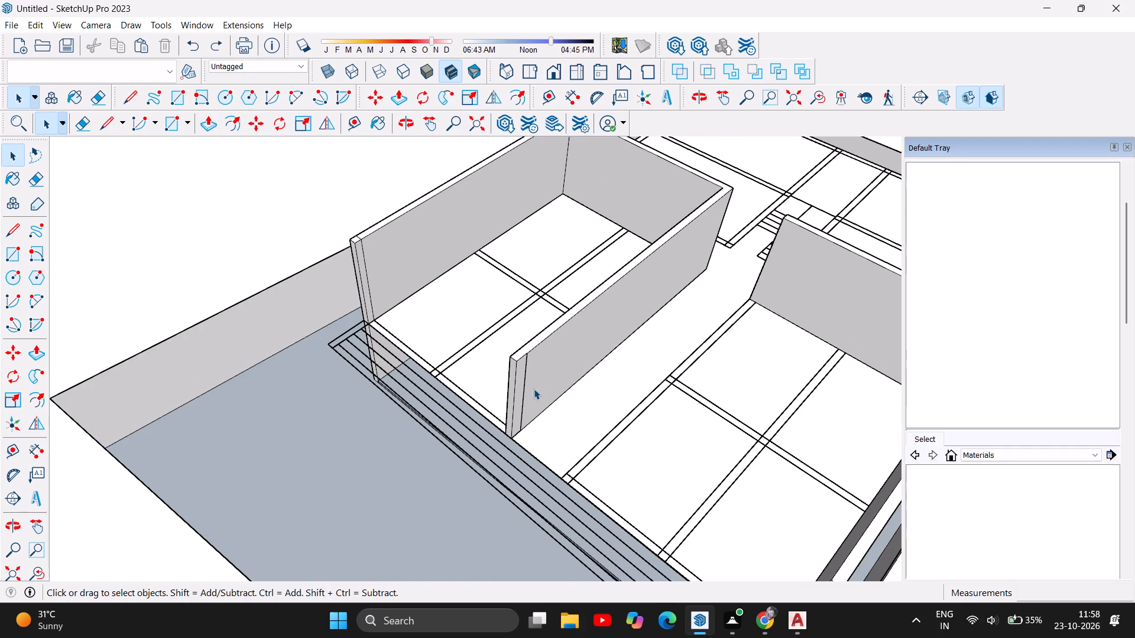
scroll(674, 401, up, 4)
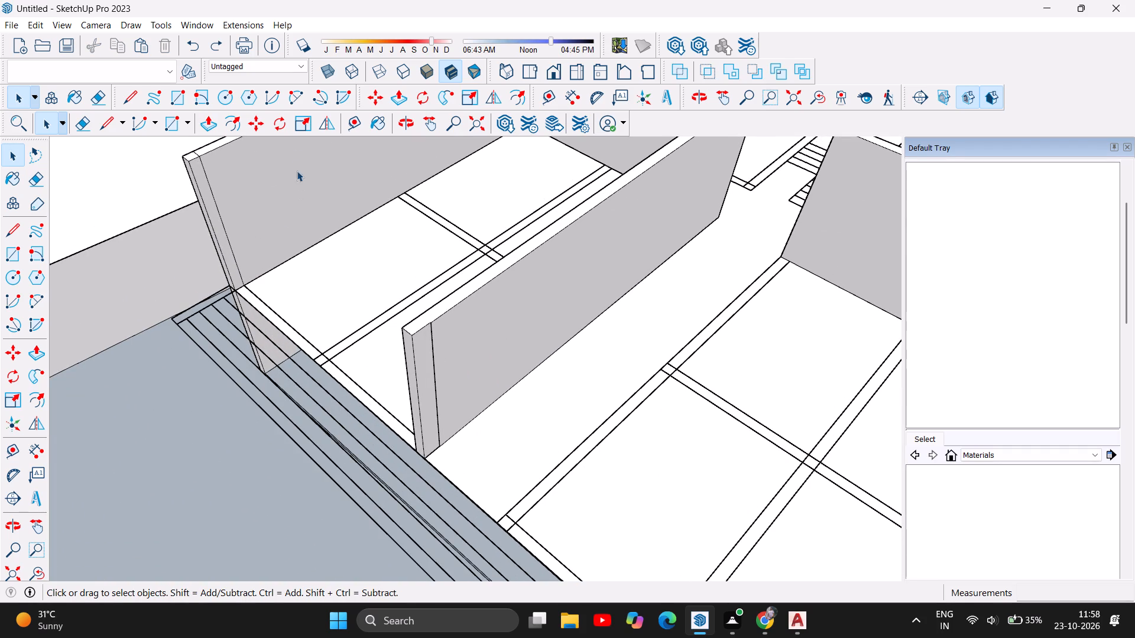
click(407, 129)
drag(314, 366, 437, 343)
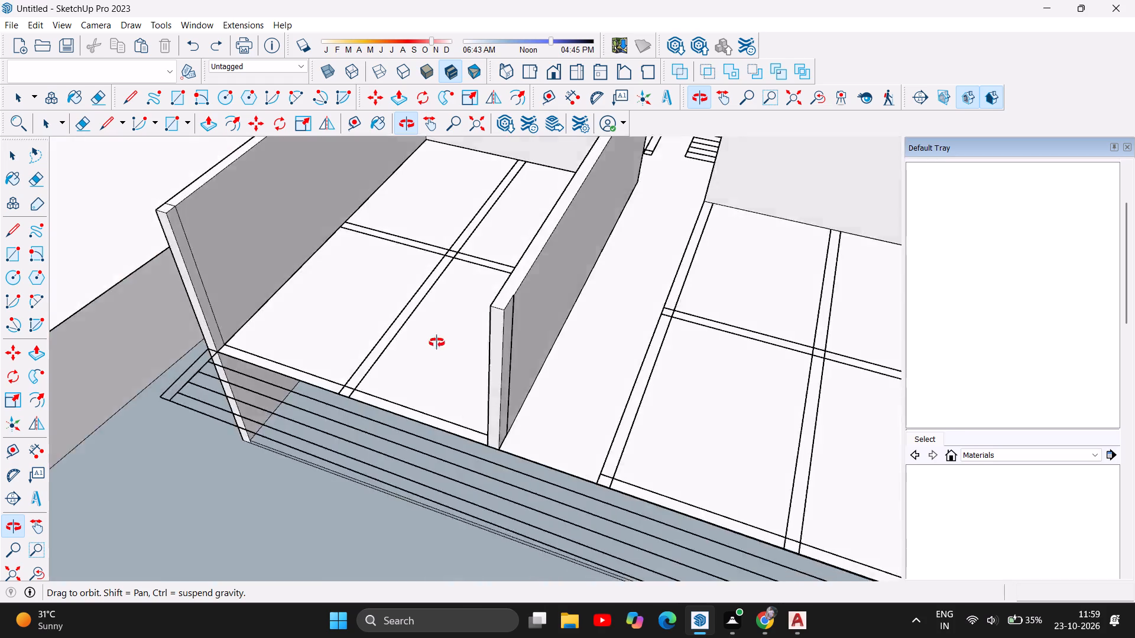
drag(437, 343, 726, 273)
scroll(493, 188, up, 7)
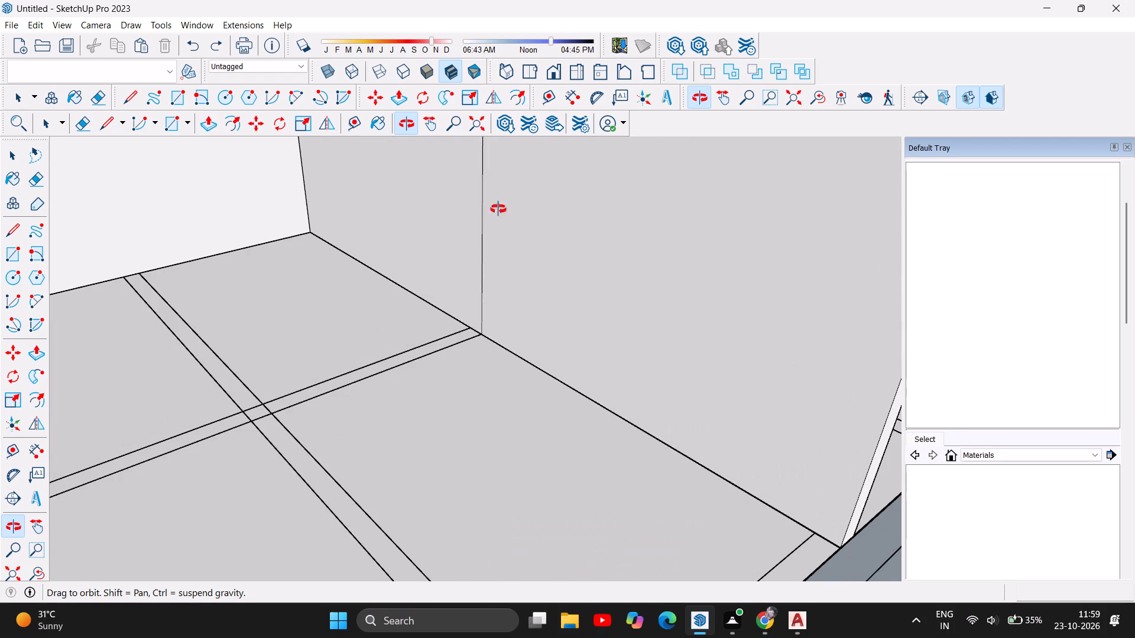
click(10, 159)
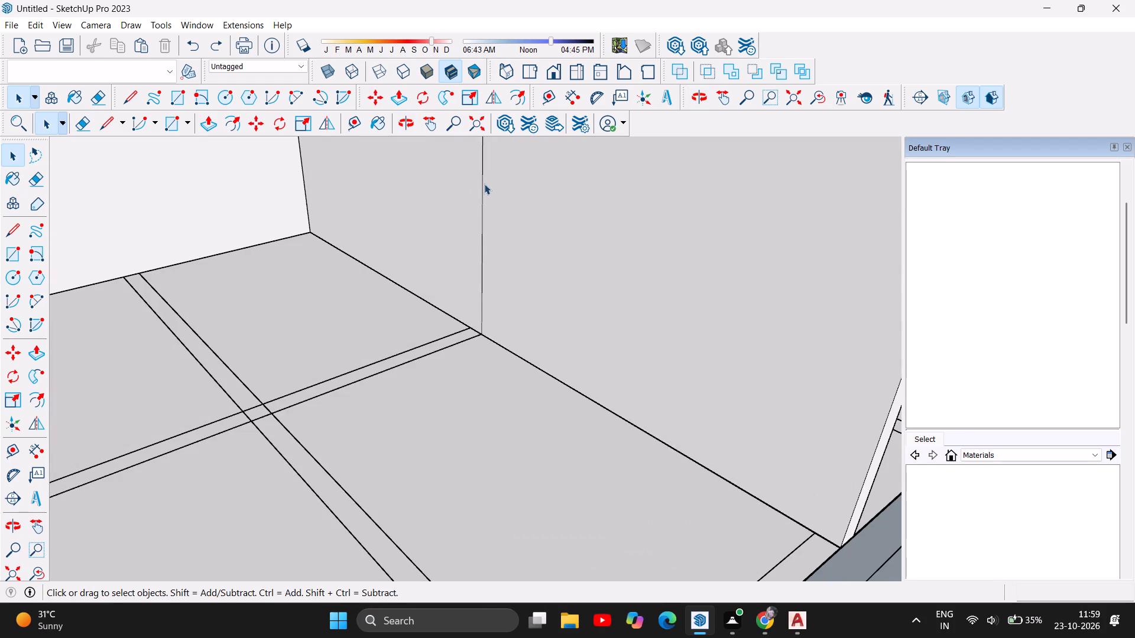
click(480, 188)
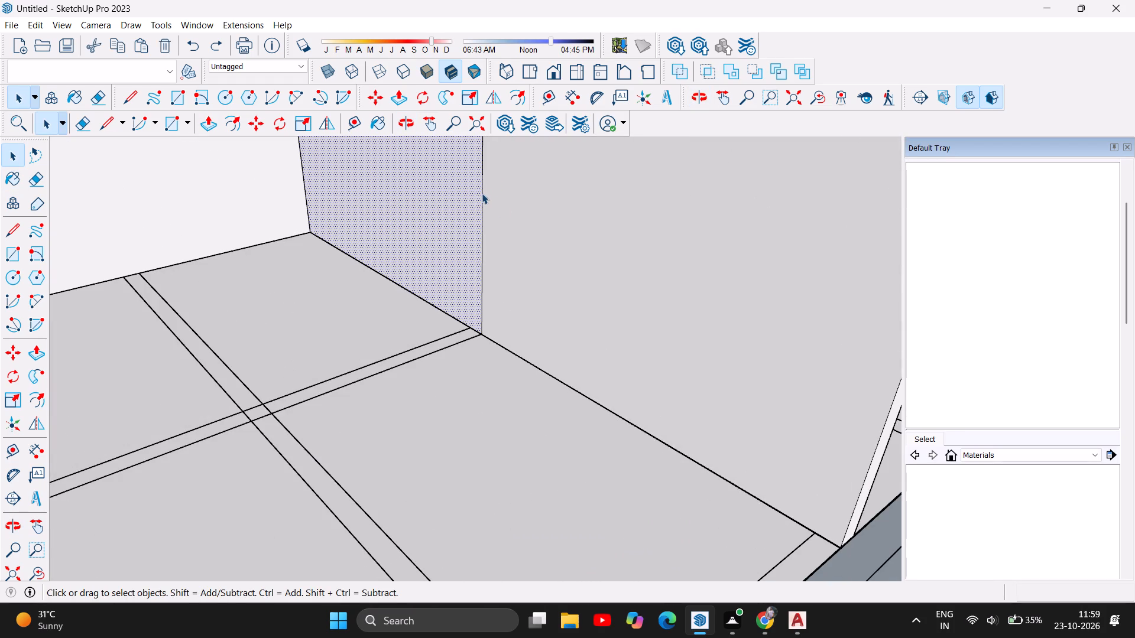
click(482, 193)
key(Delete)
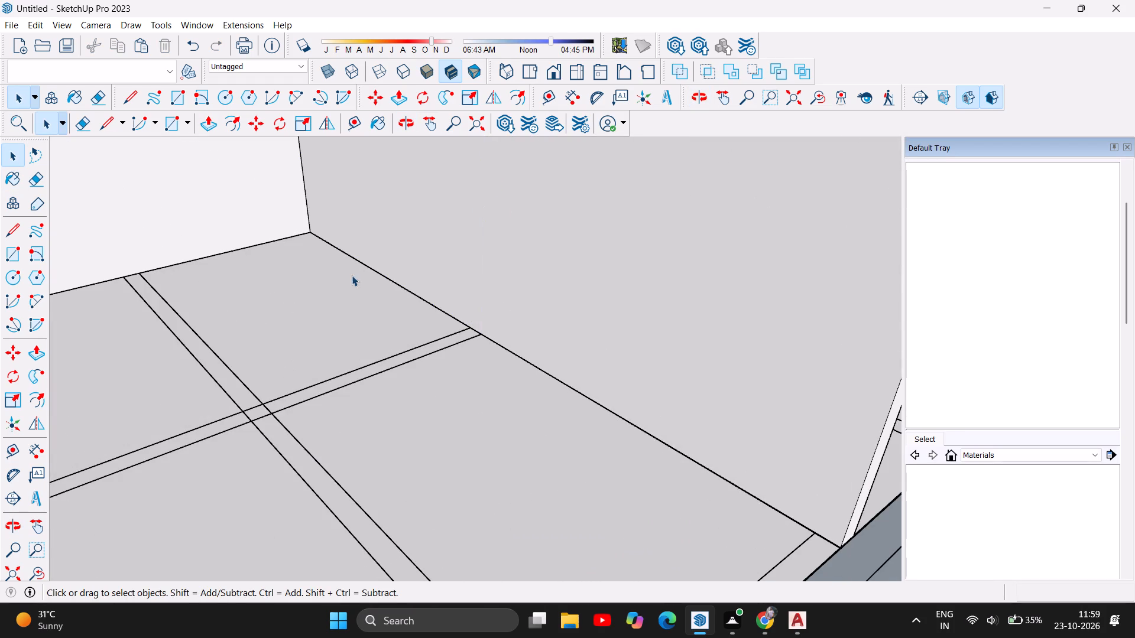
Examine the raised upper-storey walls, front steps and remaining floor plan lines from the front, sides and rear.
scroll(352, 275, down, 11)
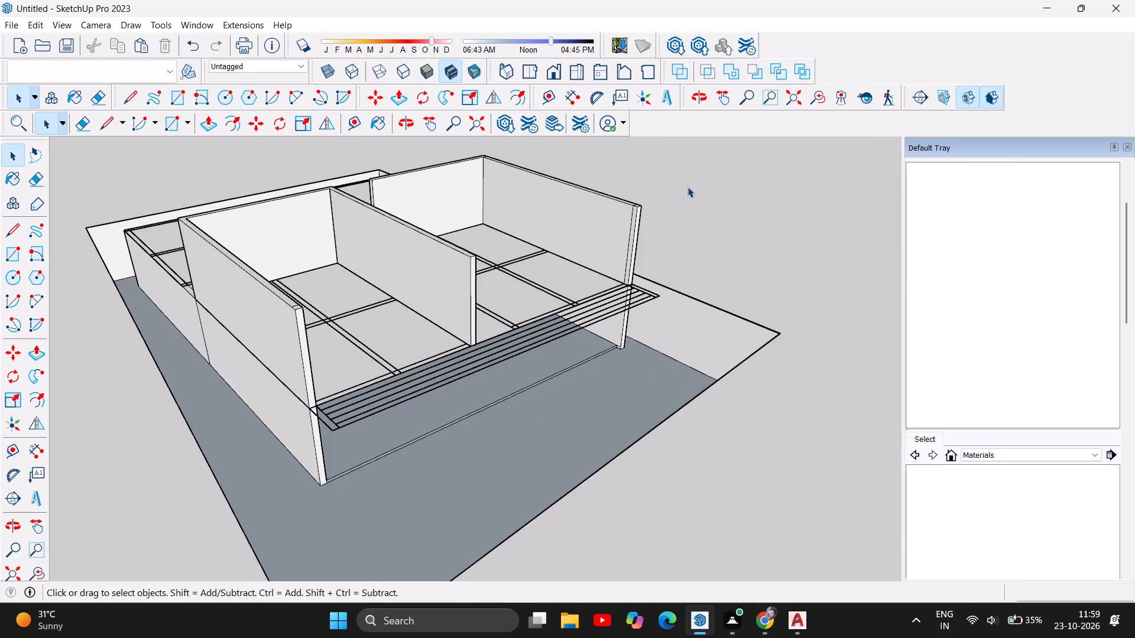
scroll(690, 185, up, 3)
scroll(579, 240, up, 5)
scroll(689, 271, down, 3)
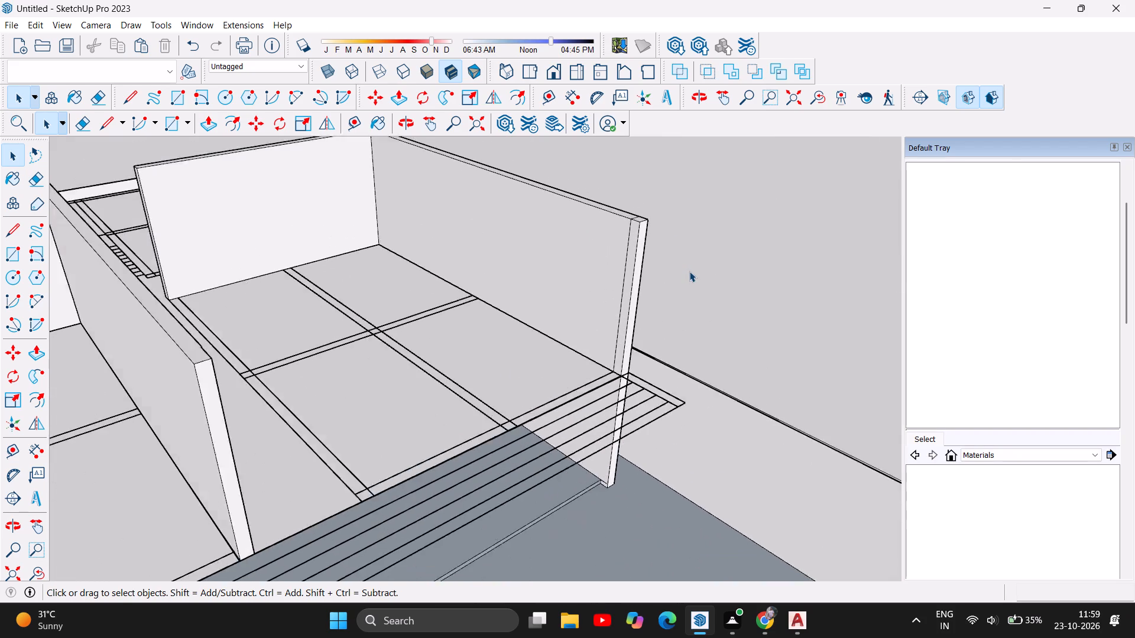
scroll(689, 271, down, 5)
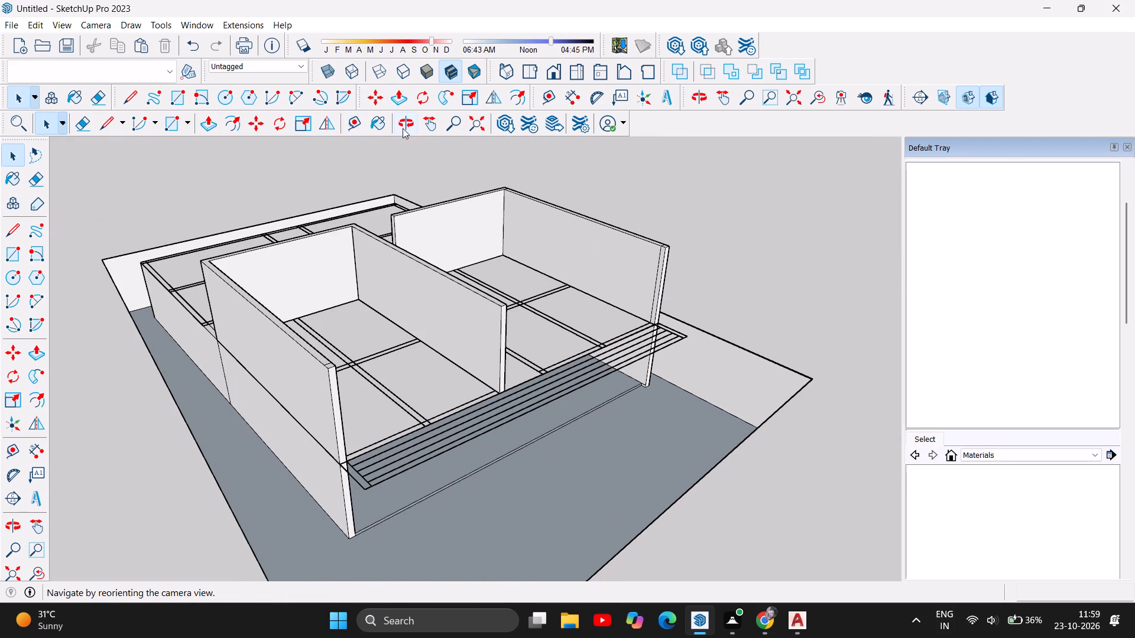
click(403, 128)
drag(547, 307, 229, 253)
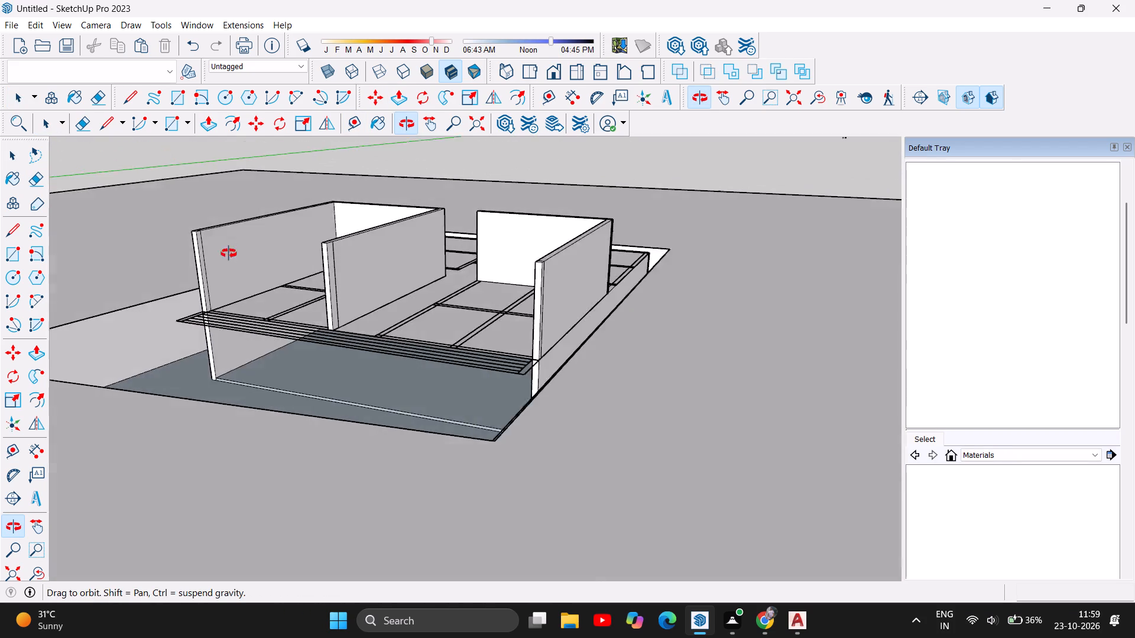
drag(229, 253, 782, 347)
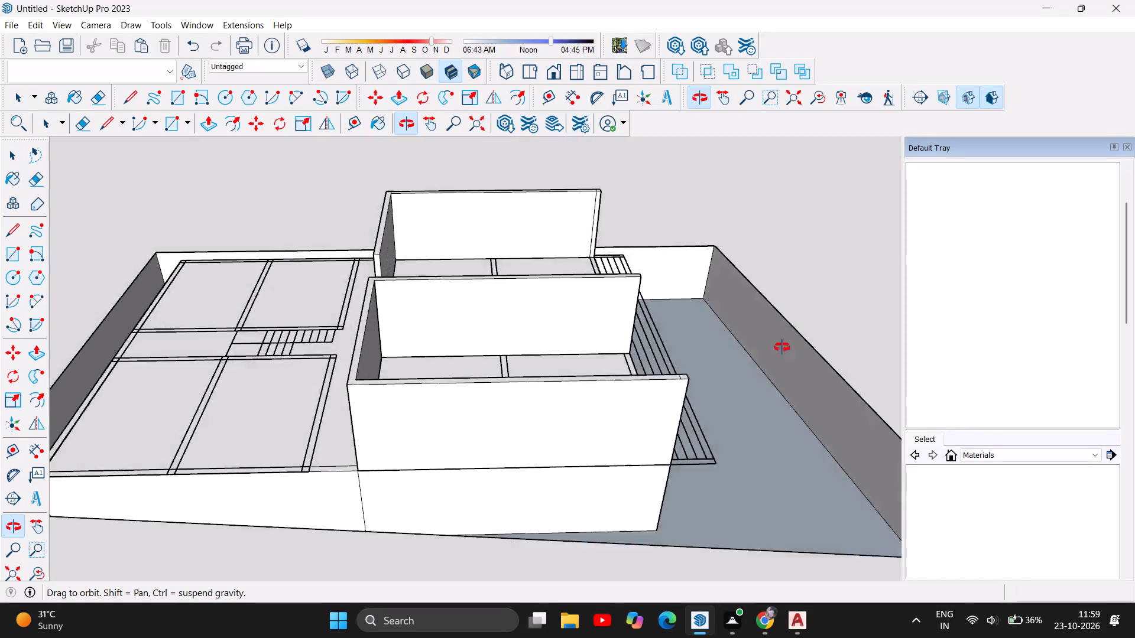
drag(782, 347, 384, 210)
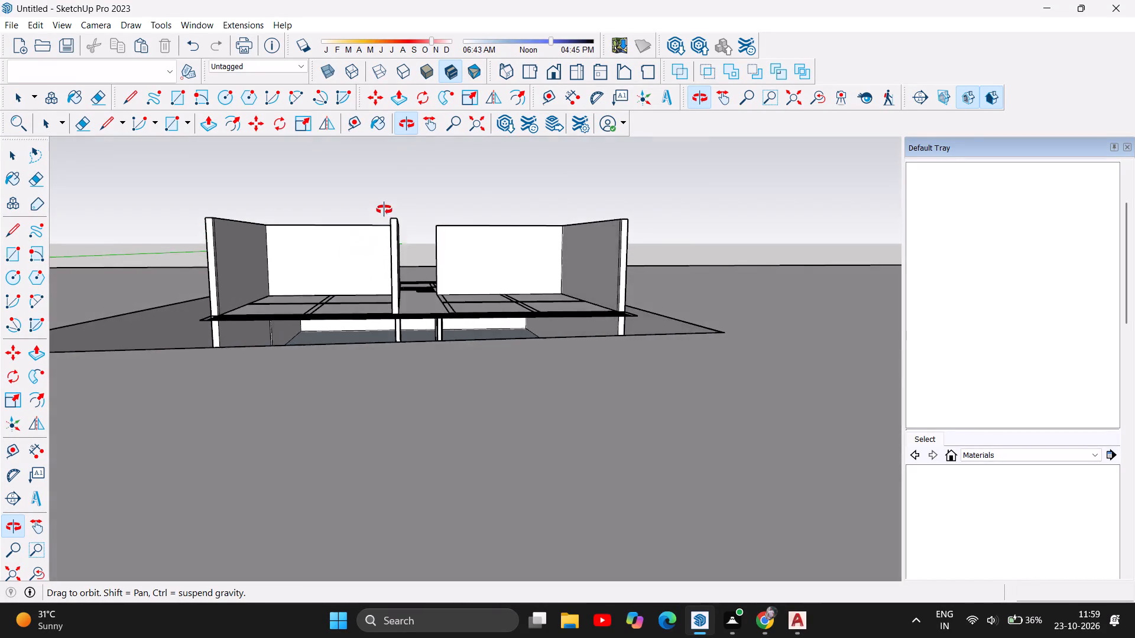
drag(384, 210, 393, 330)
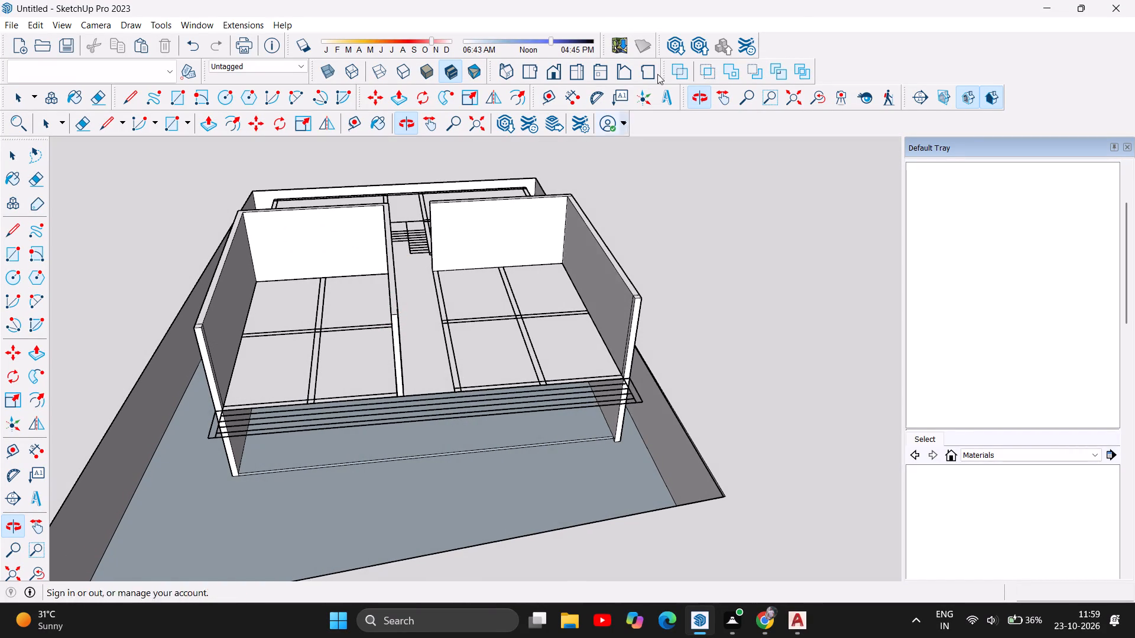
drag(556, 387, 558, 253)
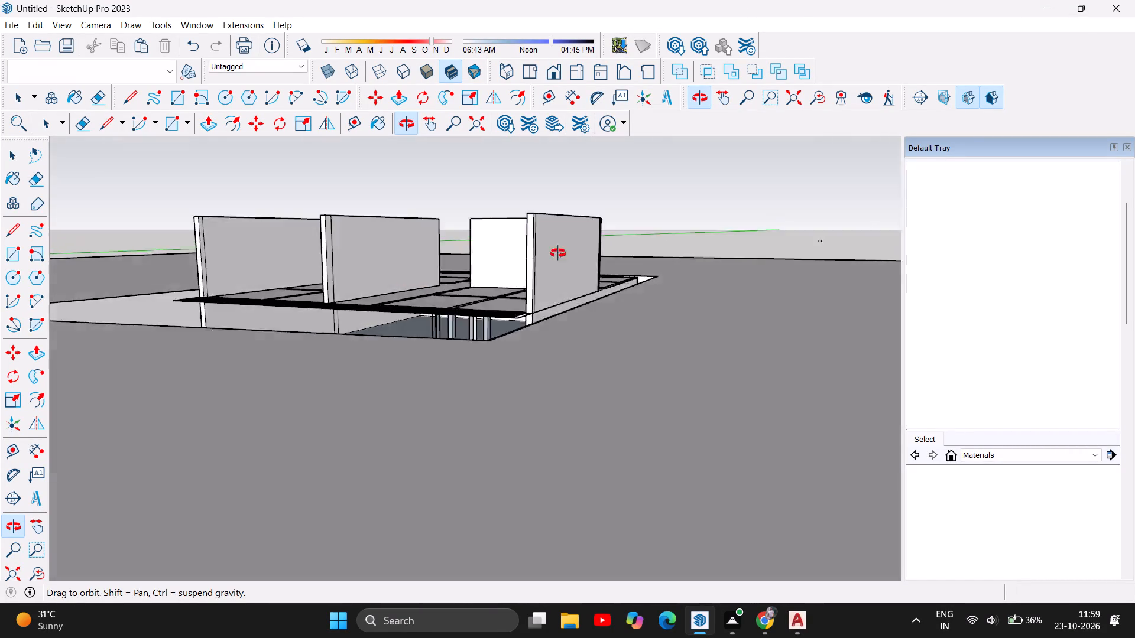
drag(558, 253, 526, 395)
drag(404, 332, 443, 348)
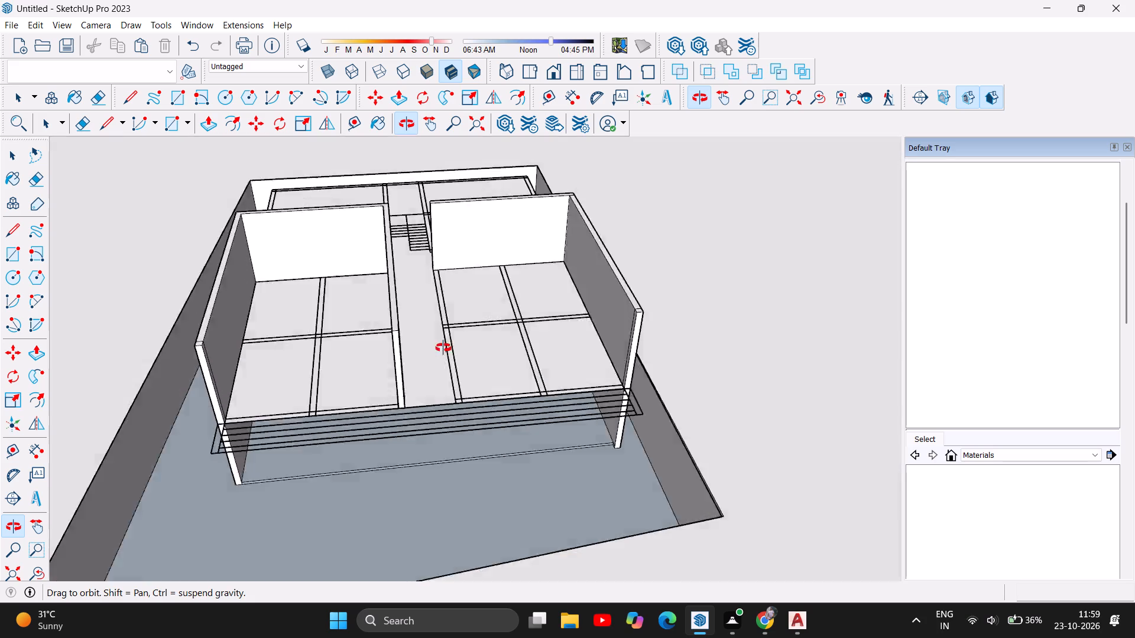
drag(443, 348, 589, 356)
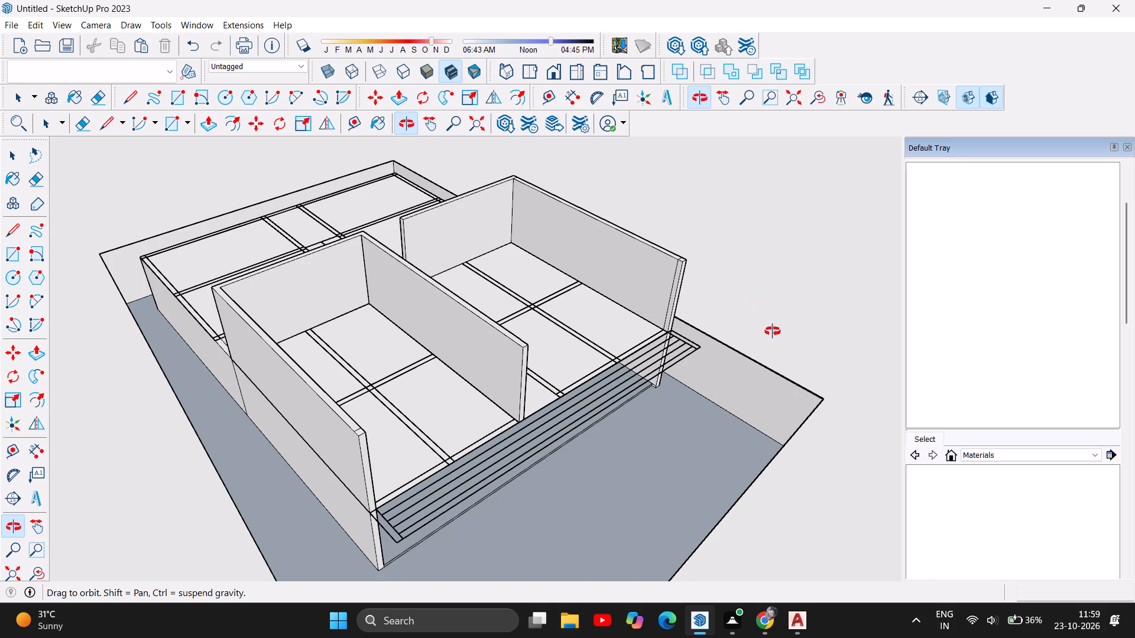
drag(773, 331, 695, 315)
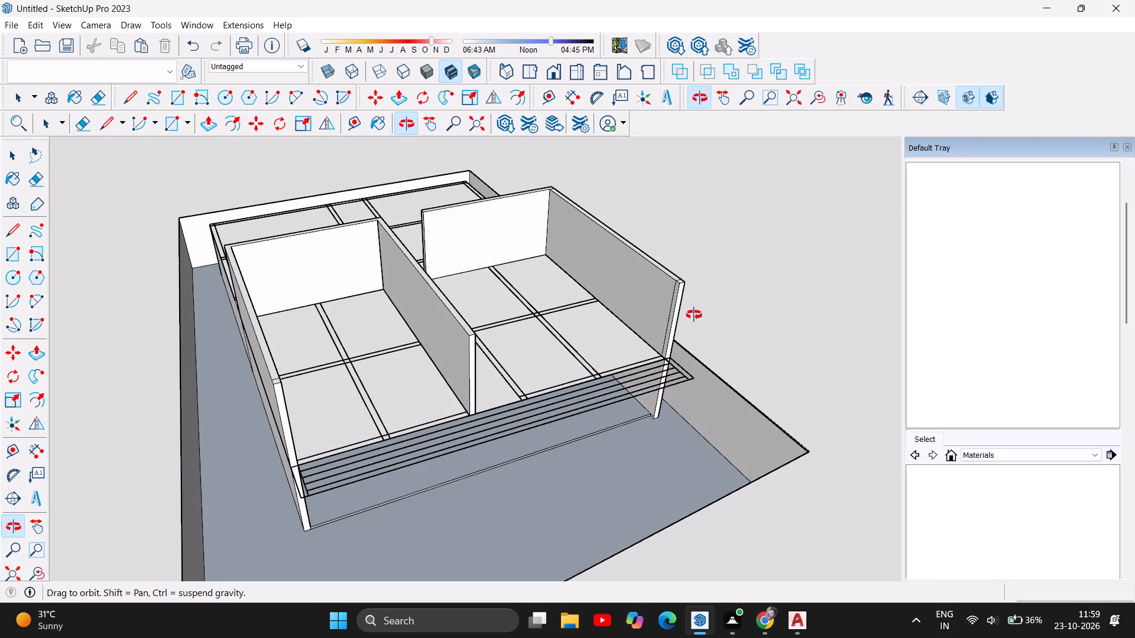
drag(738, 388, 712, 390)
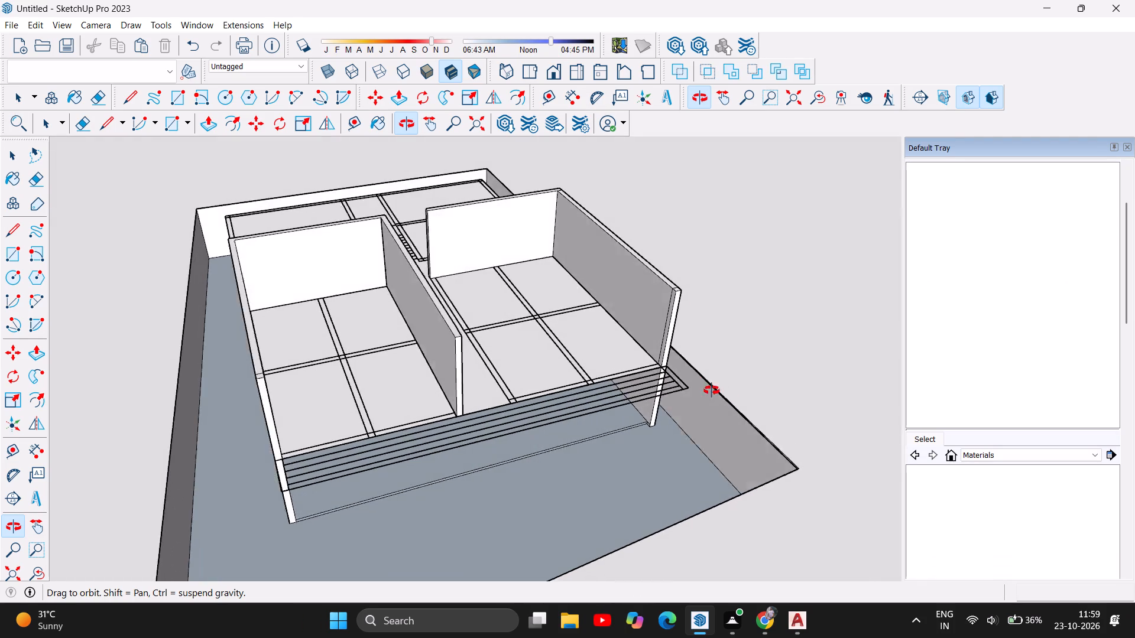
drag(712, 390, 649, 382)
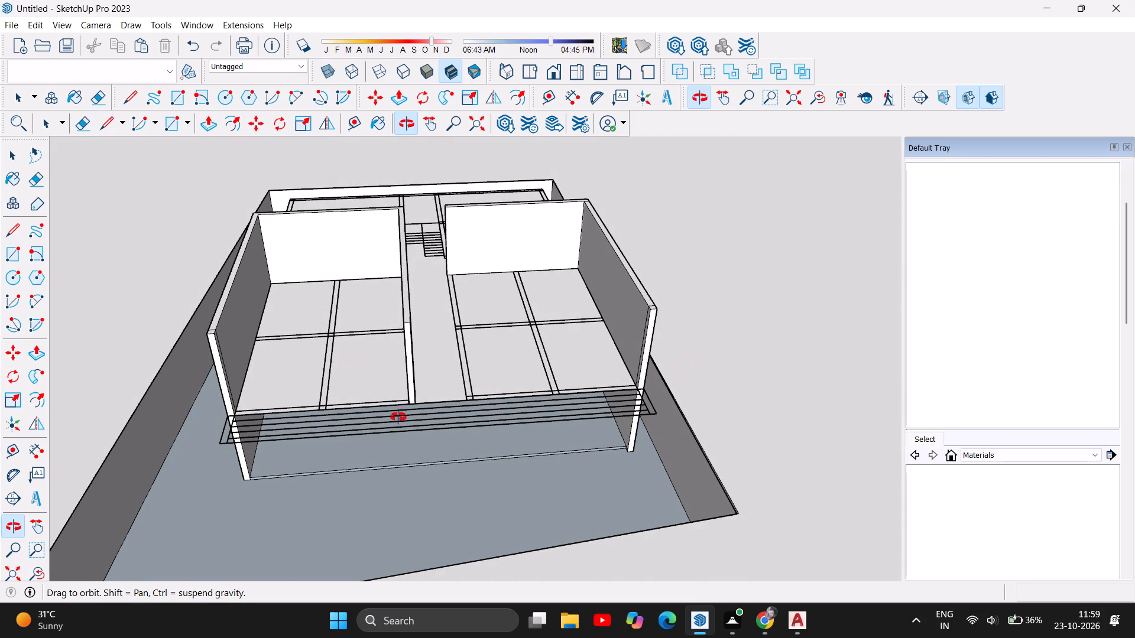
drag(370, 419, 583, 408)
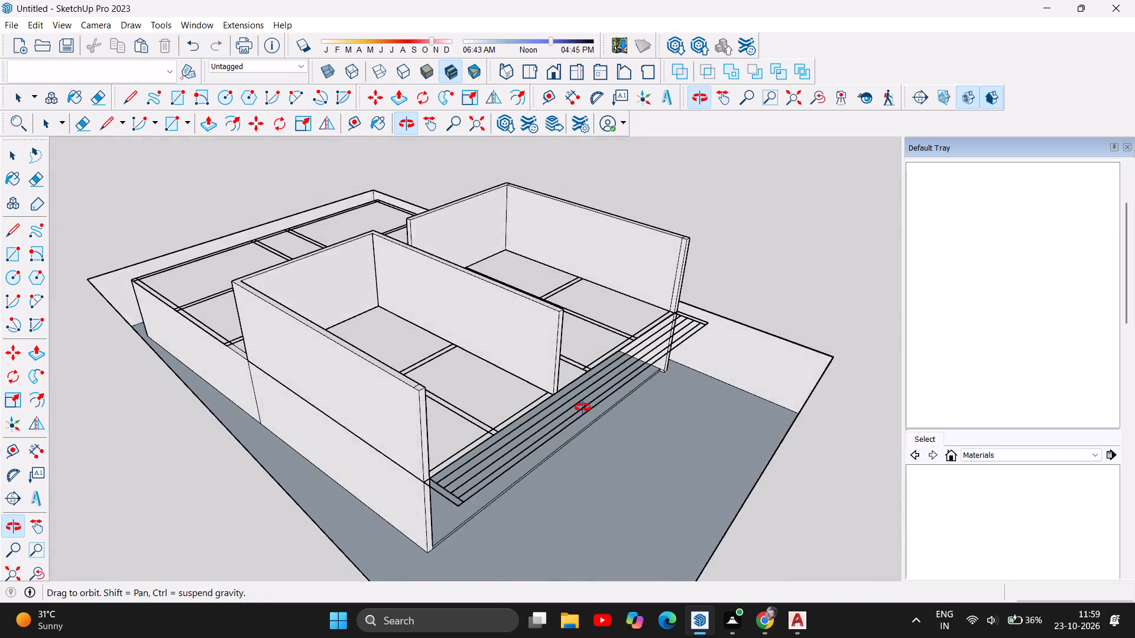
drag(583, 408, 596, 405)
drag(393, 415, 630, 425)
drag(349, 439, 610, 402)
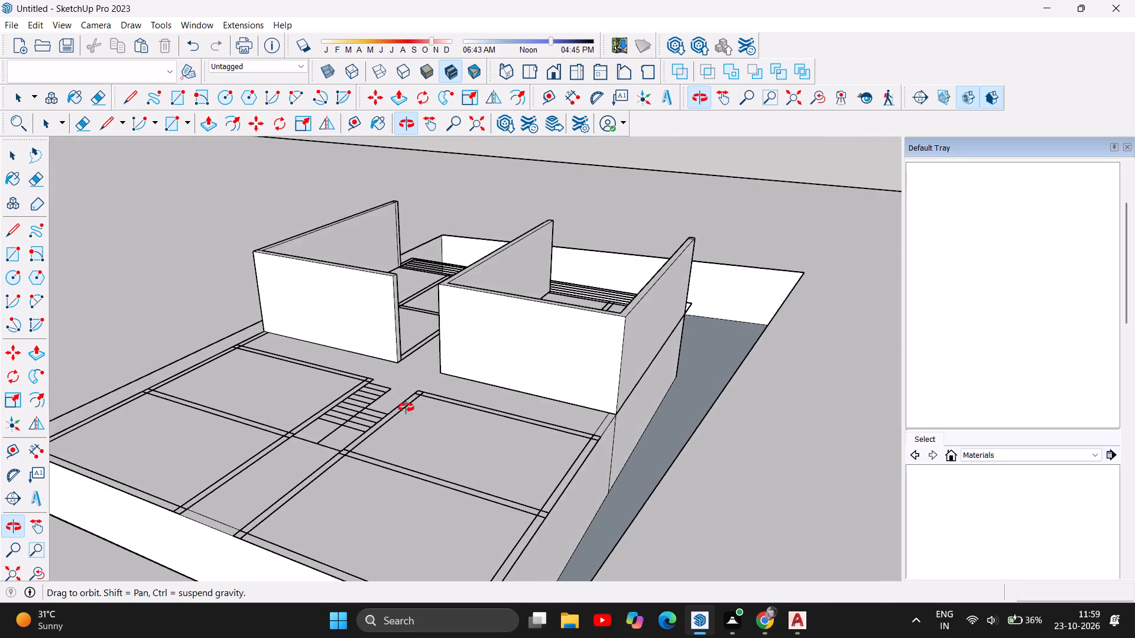
drag(405, 408, 541, 402)
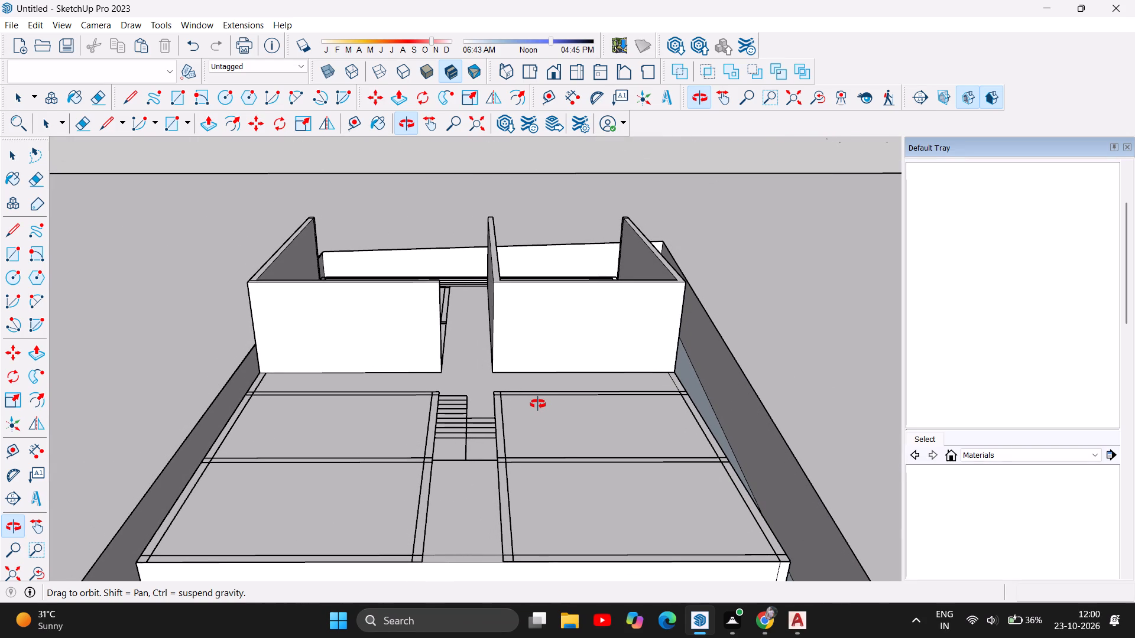
drag(239, 402, 259, 401)
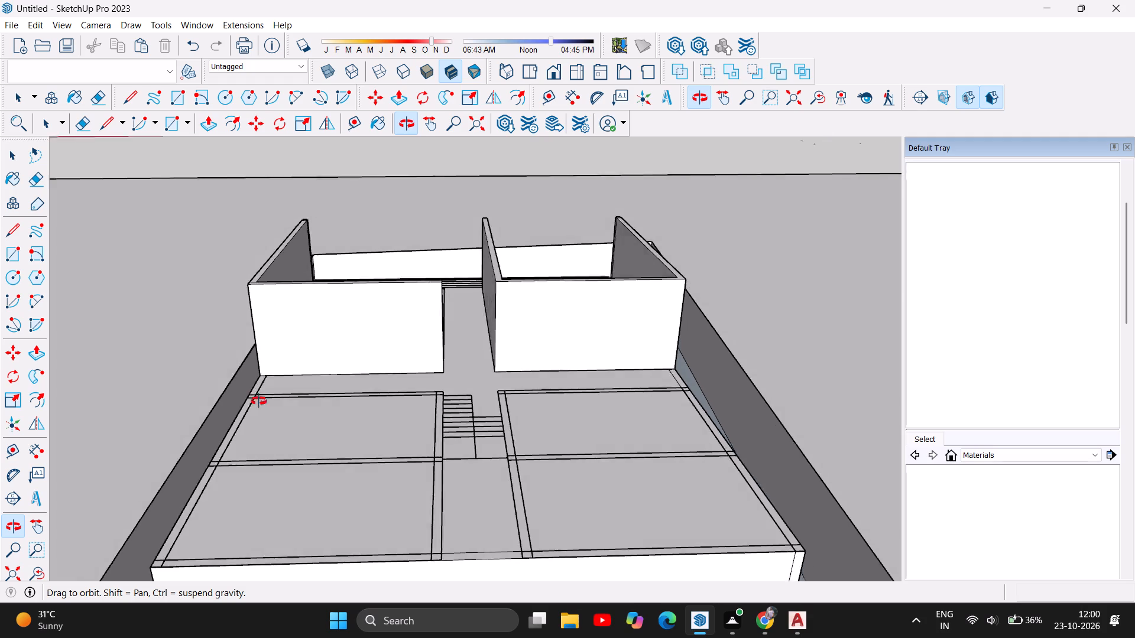
drag(259, 401, 384, 564)
drag(128, 402, 361, 346)
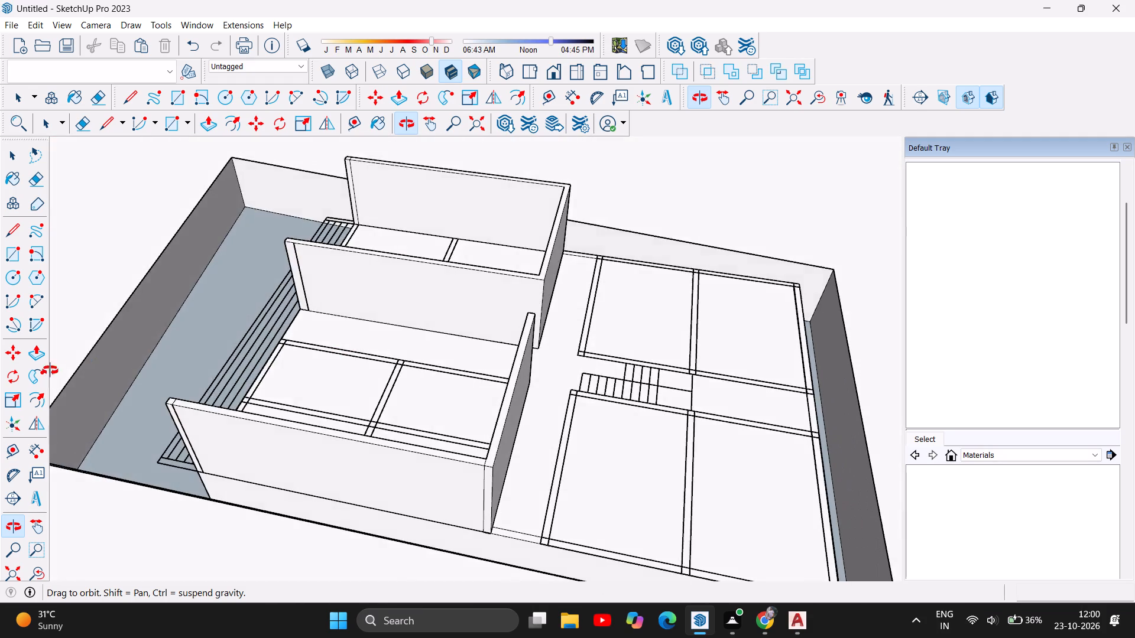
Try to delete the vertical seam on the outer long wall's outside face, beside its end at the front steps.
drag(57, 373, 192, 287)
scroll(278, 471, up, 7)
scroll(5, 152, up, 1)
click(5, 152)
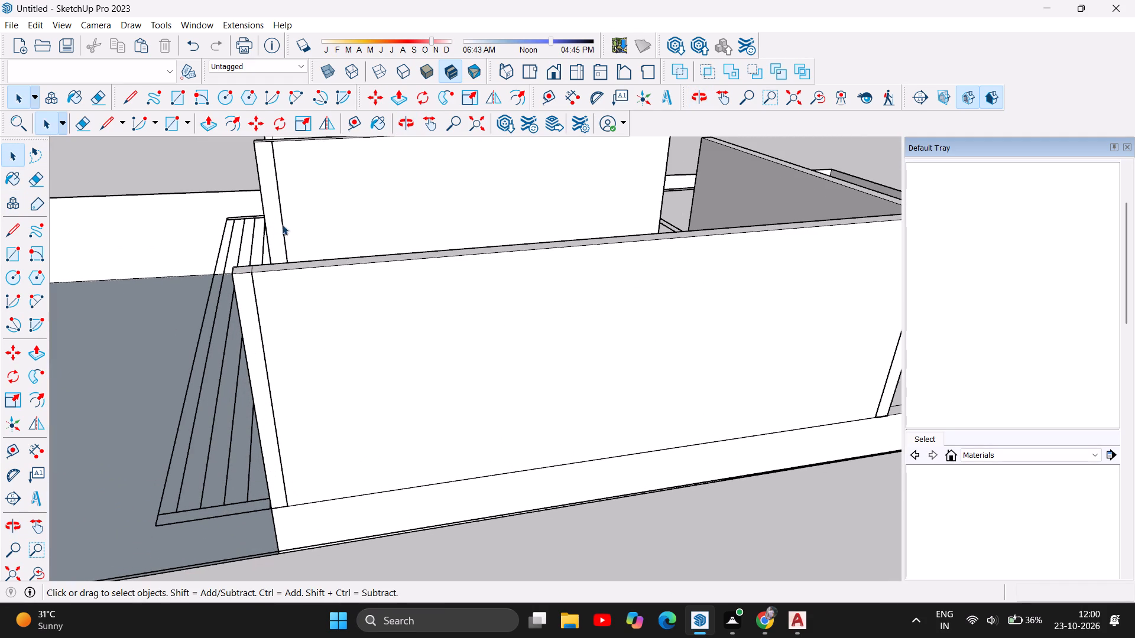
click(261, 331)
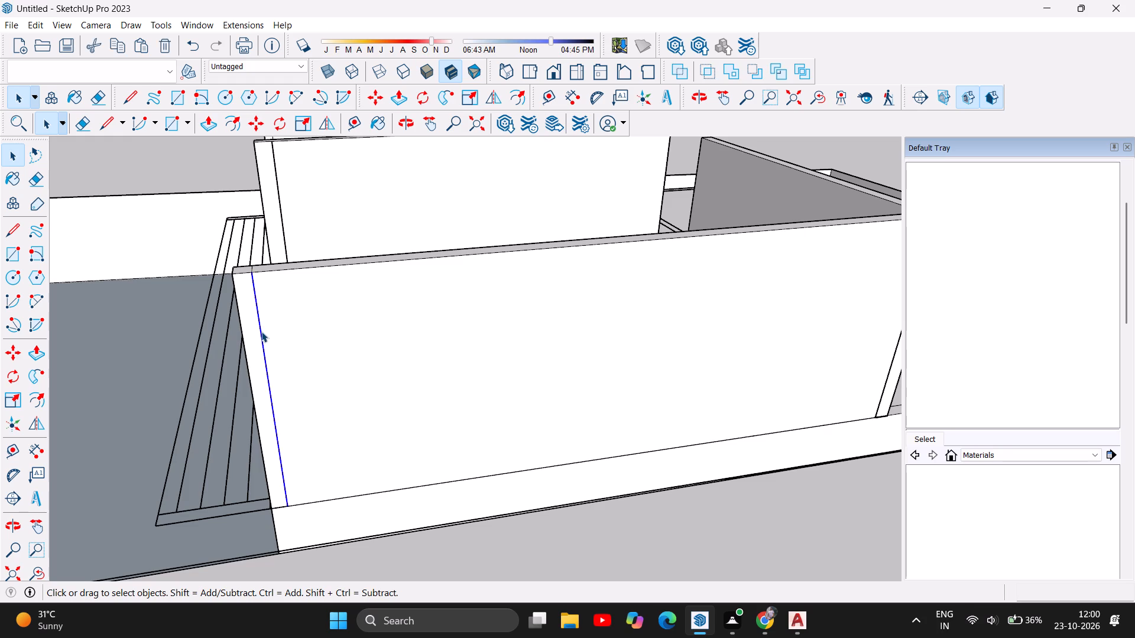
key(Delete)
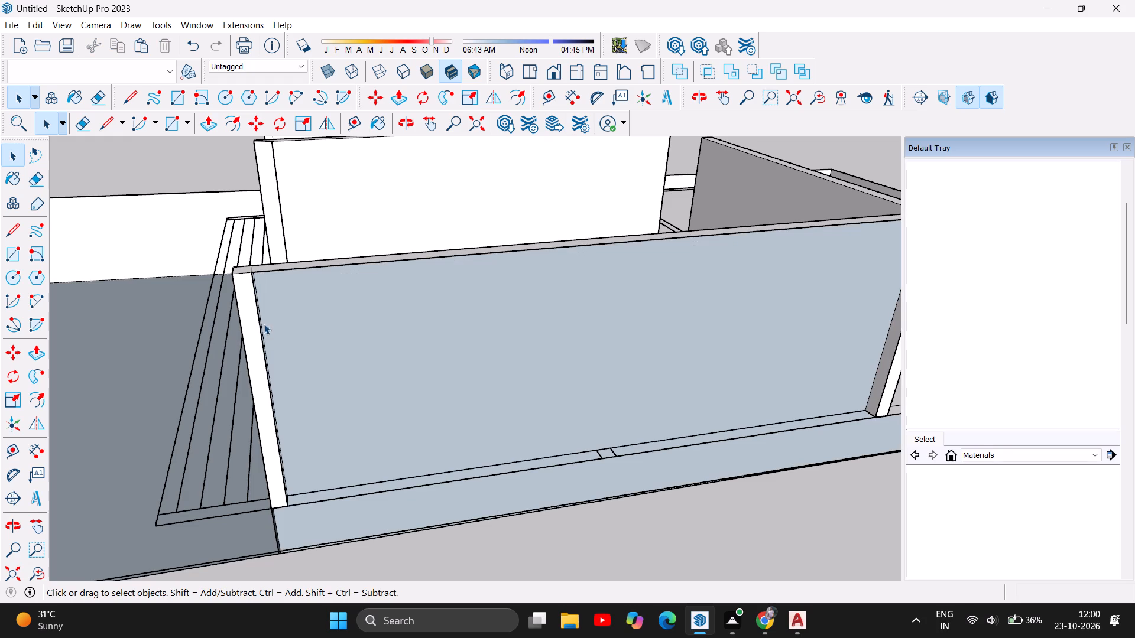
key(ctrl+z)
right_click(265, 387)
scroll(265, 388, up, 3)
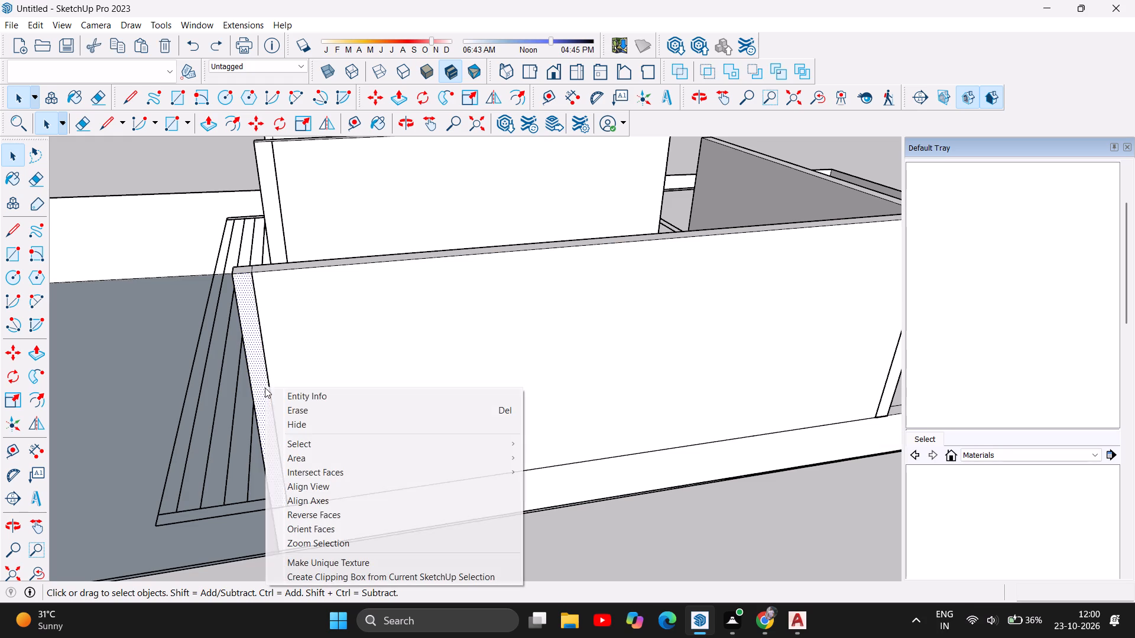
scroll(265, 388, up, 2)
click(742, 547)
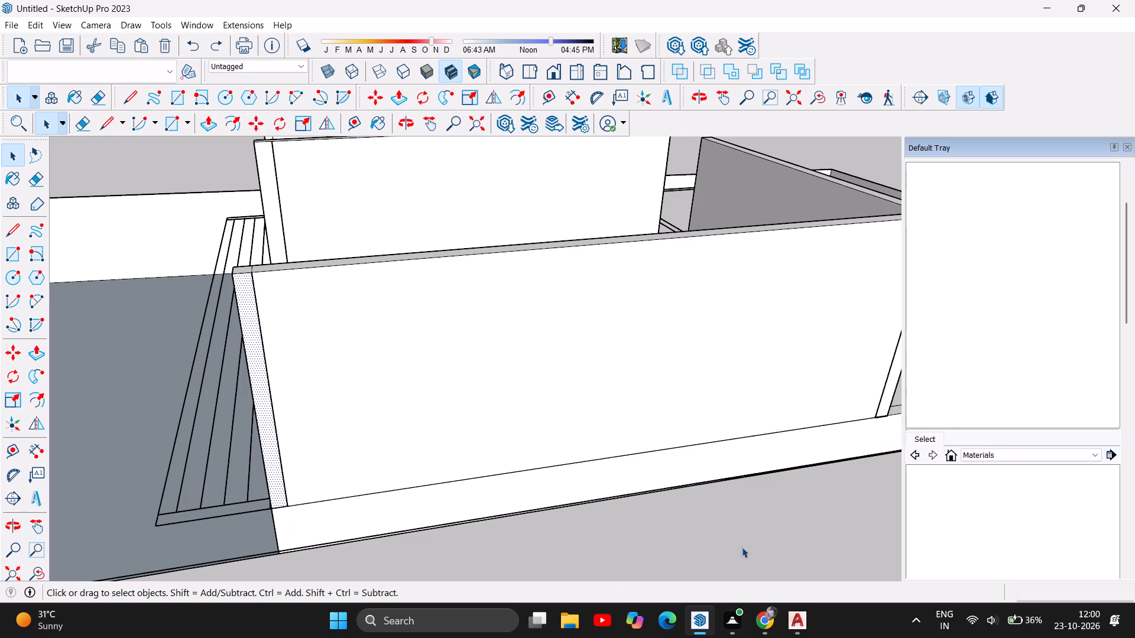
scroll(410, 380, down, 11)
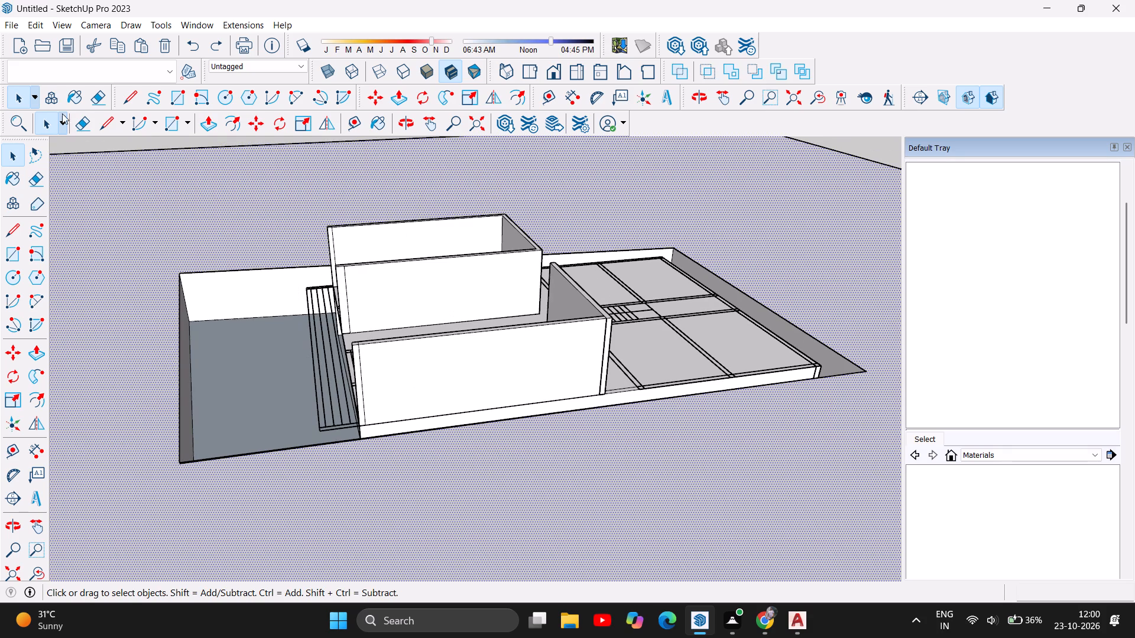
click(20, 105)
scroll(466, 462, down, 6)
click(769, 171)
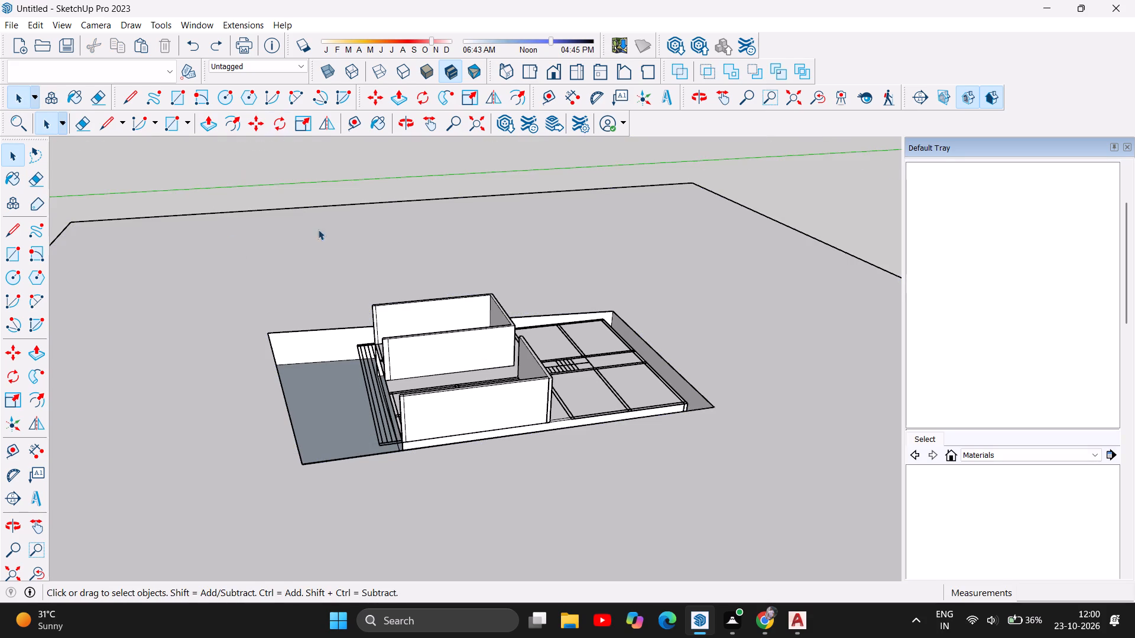
Push the narrow strip at the outer long wall's front-steps end in about 1/16", flush with the rest of its outside face.
scroll(382, 437, up, 17)
scroll(443, 359, up, 7)
scroll(408, 295, up, 20)
scroll(408, 295, up, 13)
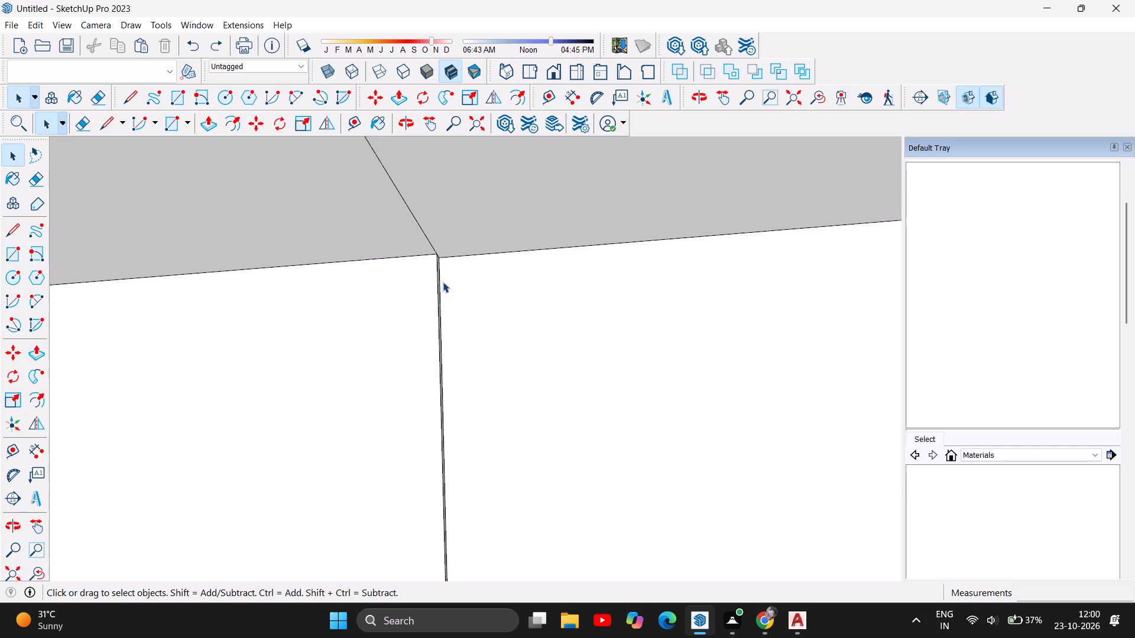
scroll(443, 282, up, 8)
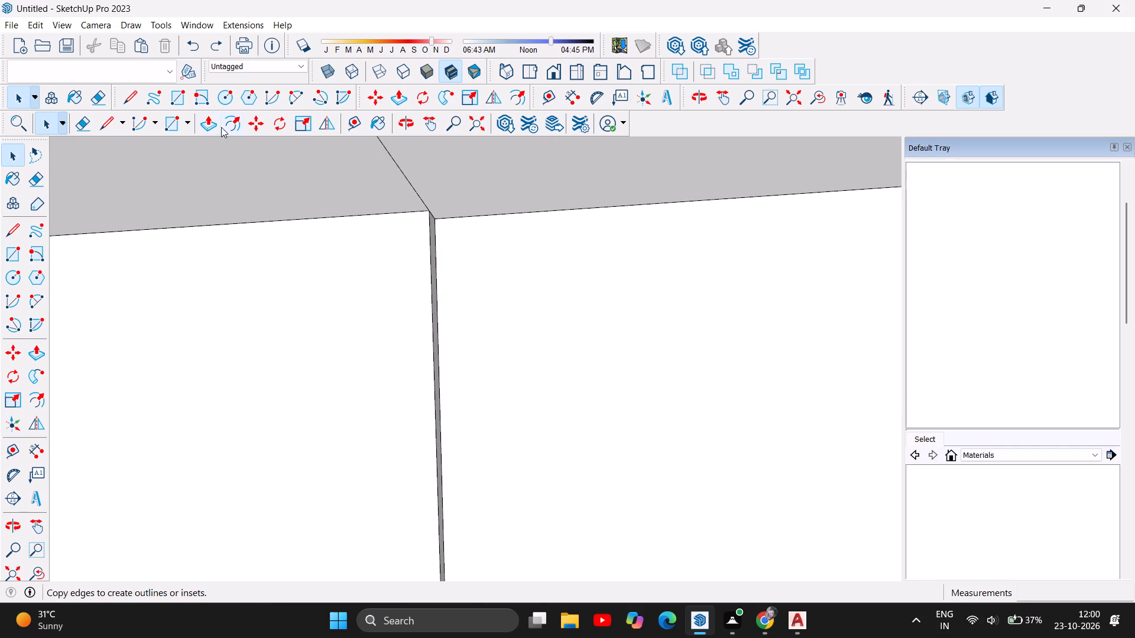
click(216, 127)
drag(300, 308, 307, 321)
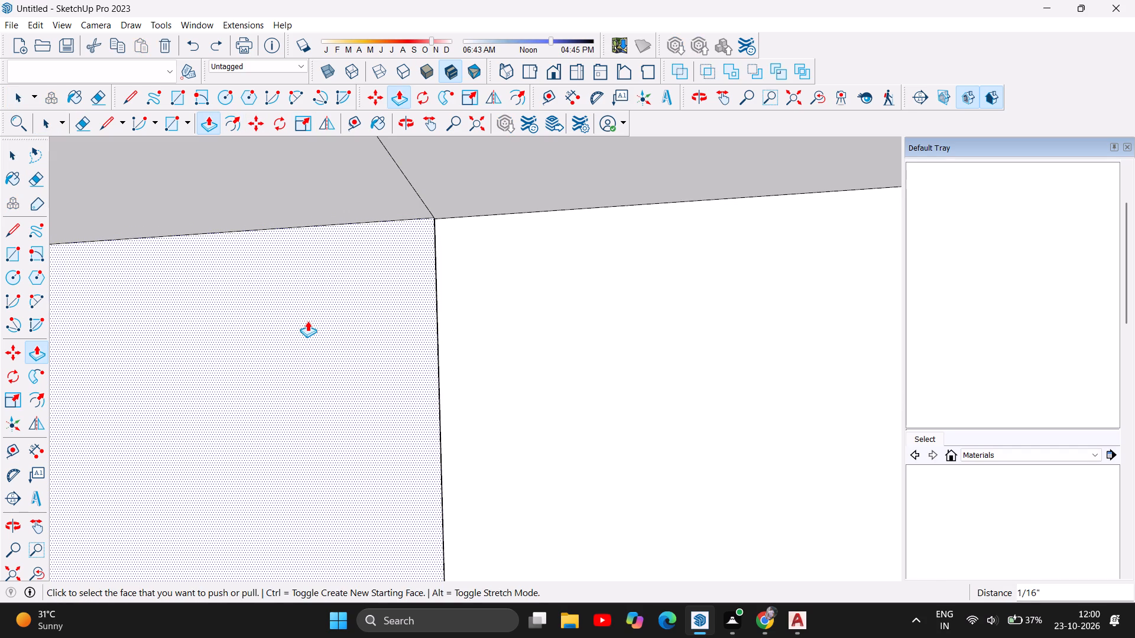
scroll(441, 194, up, 6)
scroll(452, 363, down, 5)
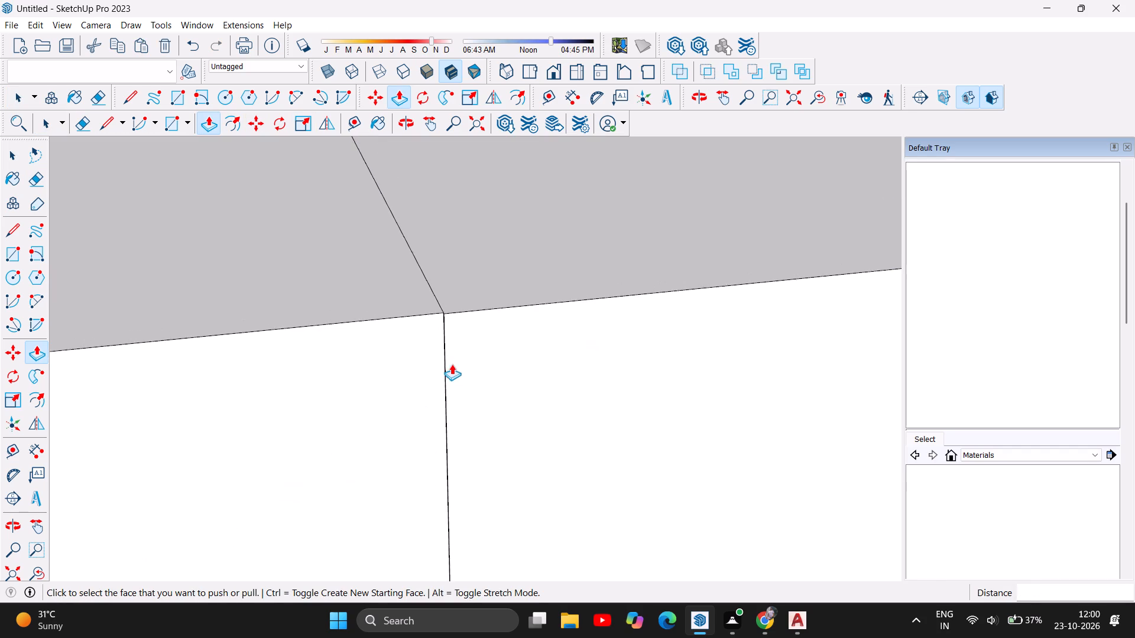
drag(398, 378, 401, 372)
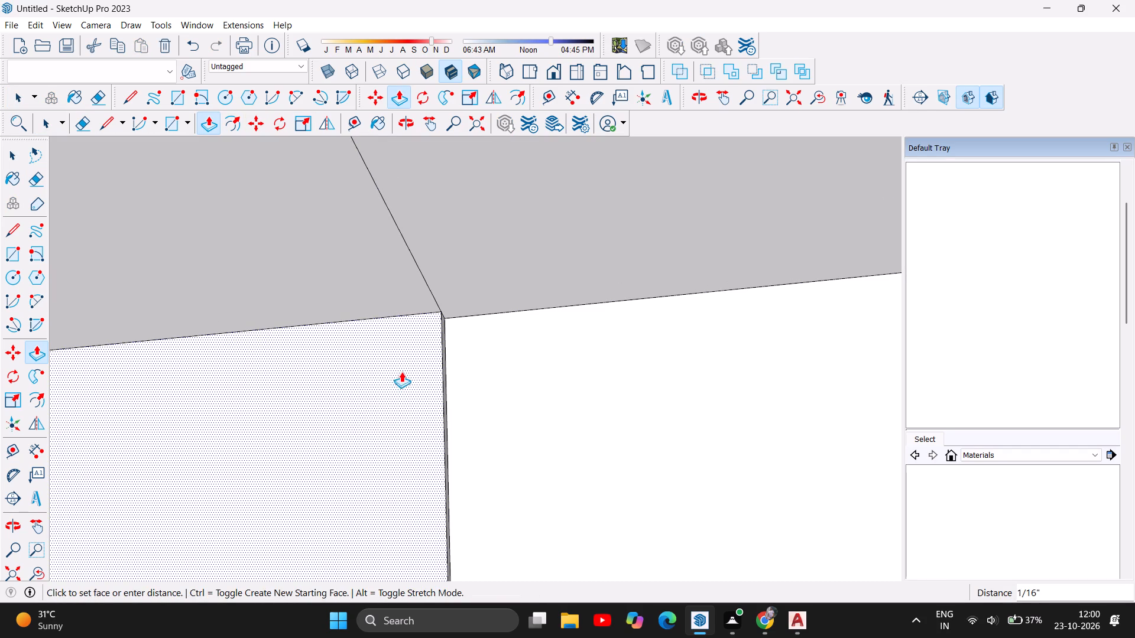
drag(401, 372, 452, 359)
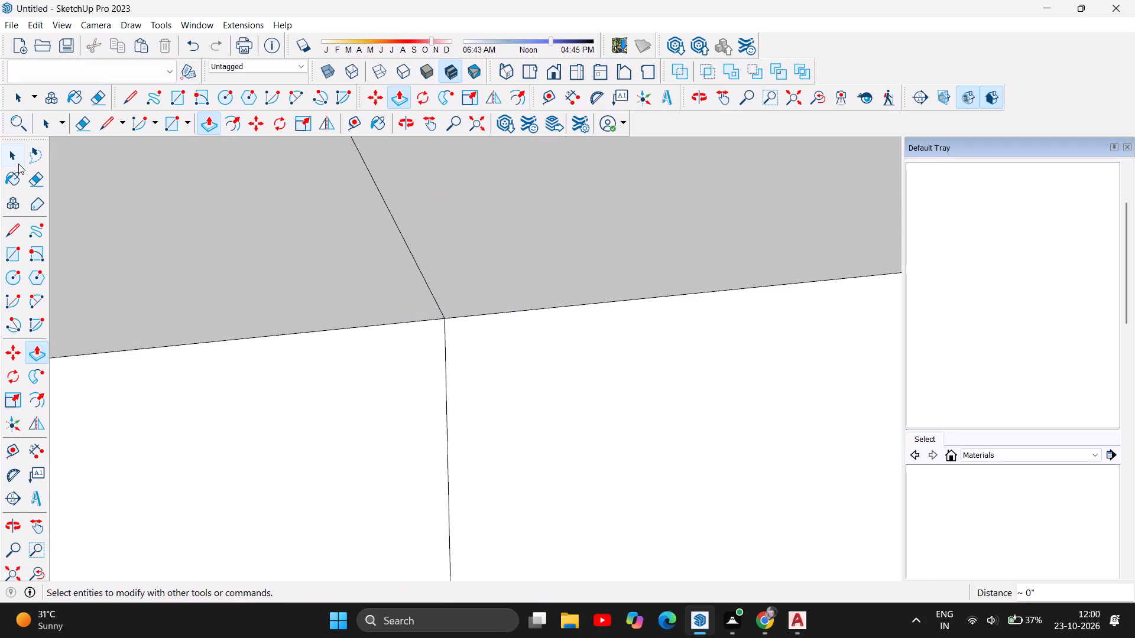
Delete the top seam and the vertical seam between the end strip and the rest of the outer long wall.
click(18, 162)
click(421, 274)
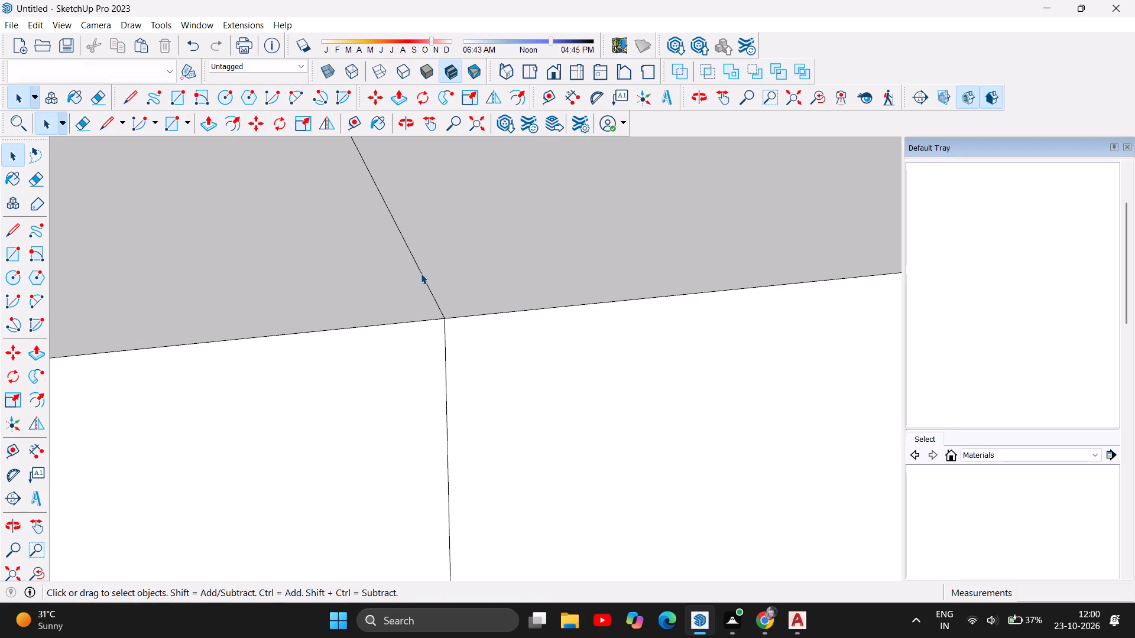
key(Delete)
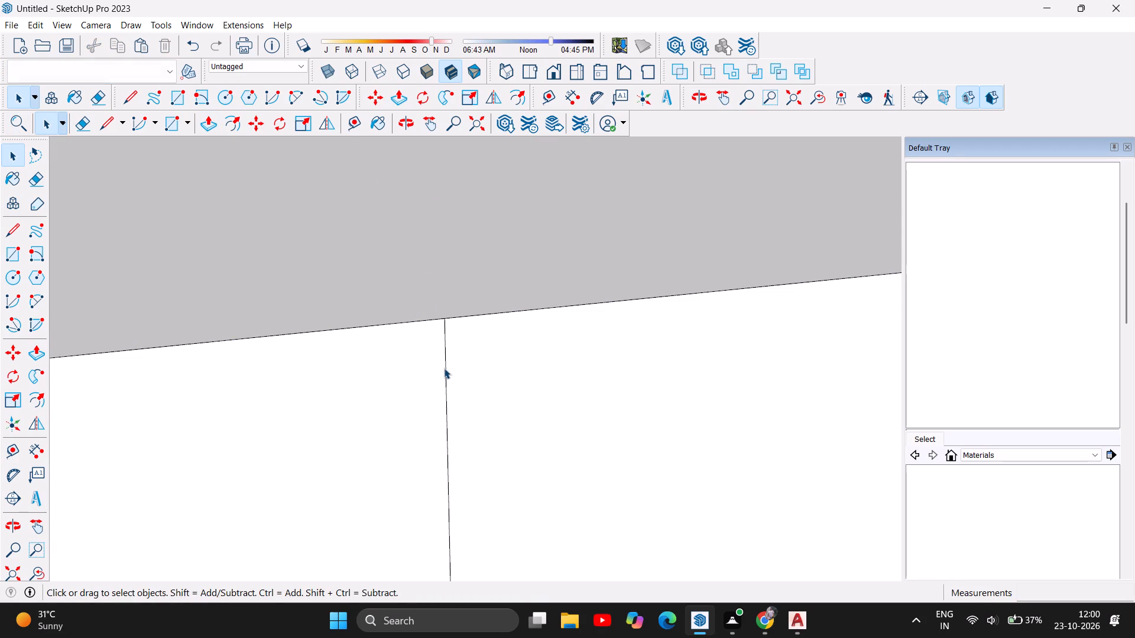
click(446, 365)
key(Delete)
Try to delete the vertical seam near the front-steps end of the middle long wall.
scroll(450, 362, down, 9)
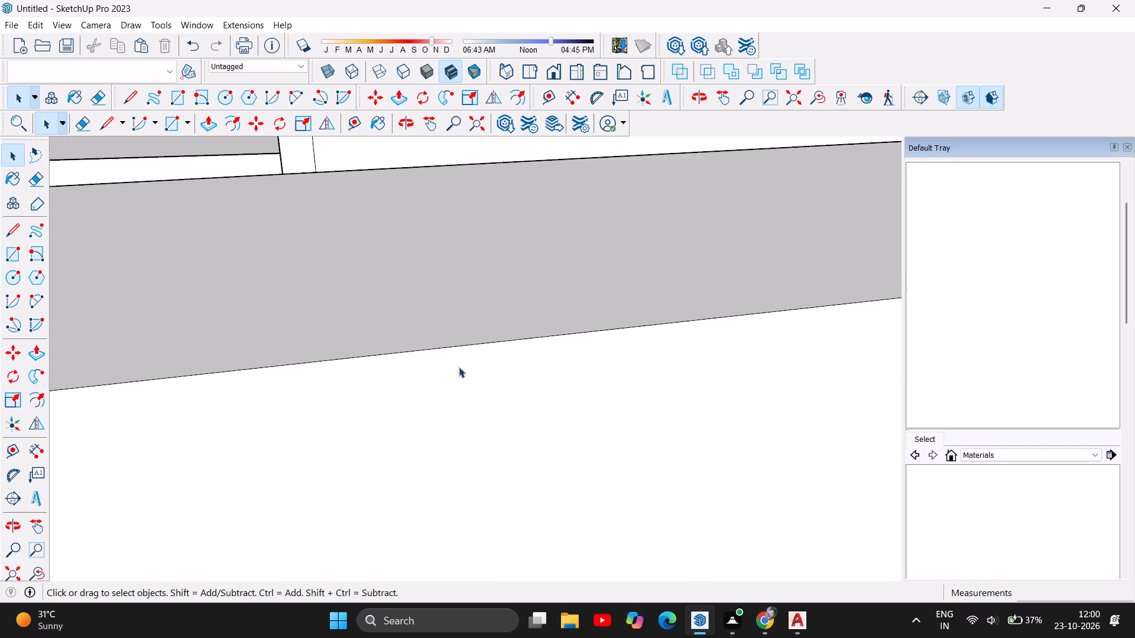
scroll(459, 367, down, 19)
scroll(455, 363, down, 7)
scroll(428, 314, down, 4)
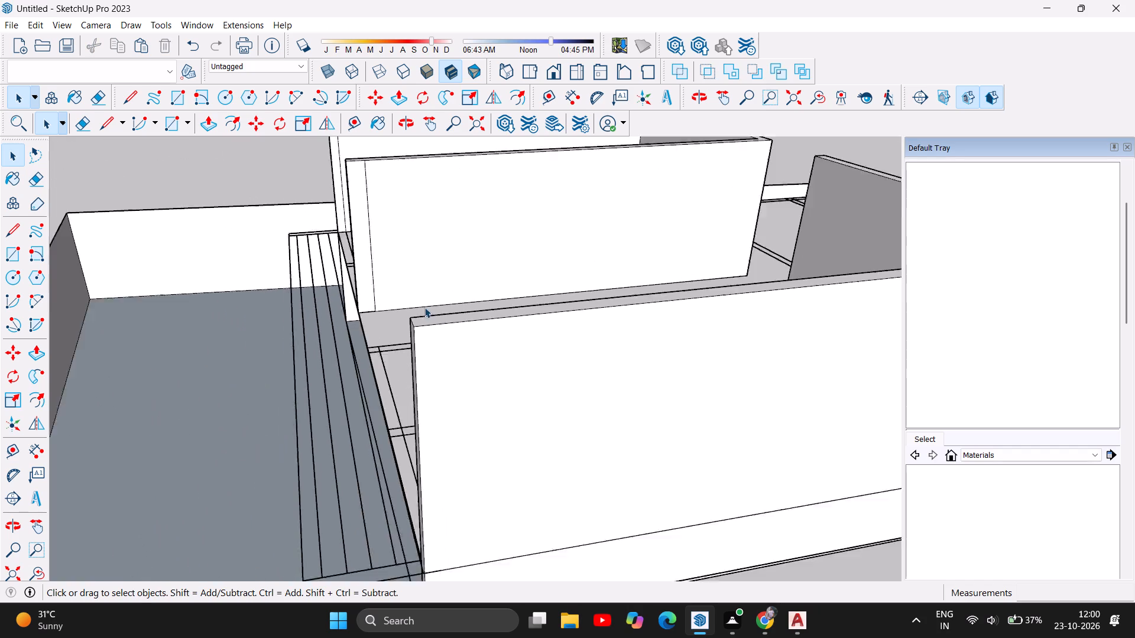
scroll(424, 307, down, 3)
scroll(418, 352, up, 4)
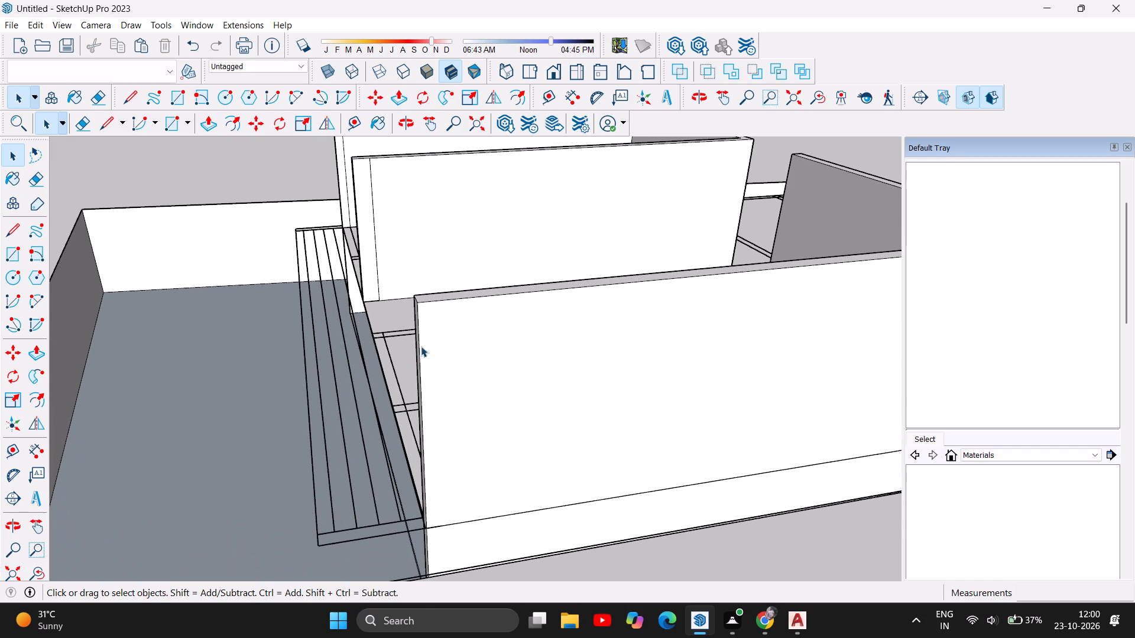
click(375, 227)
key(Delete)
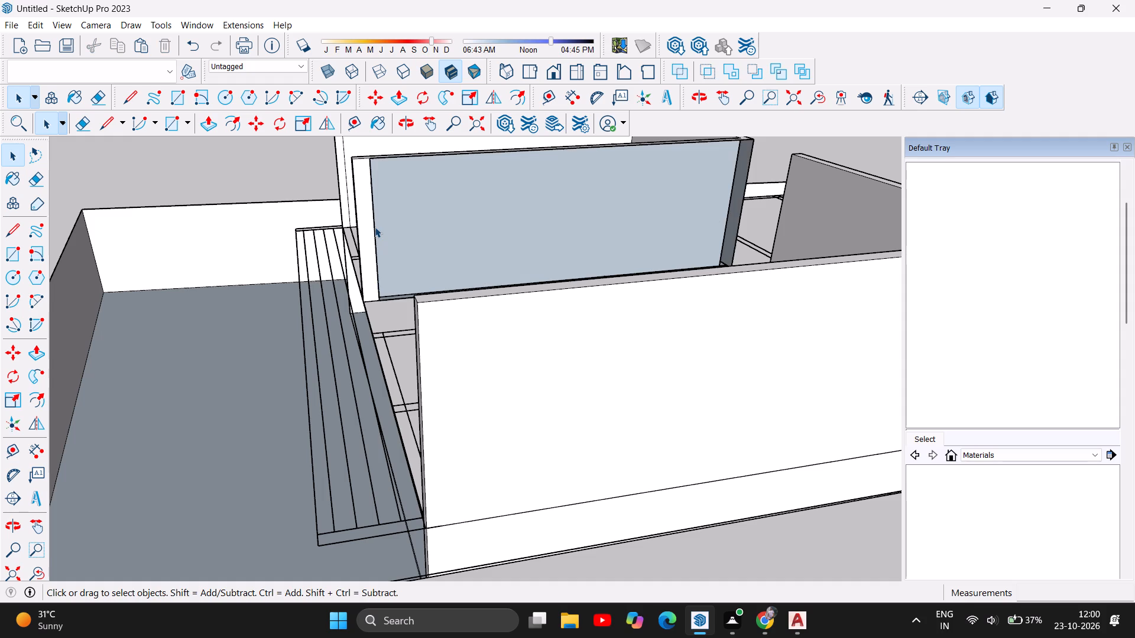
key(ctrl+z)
Push the narrow strip at the middle long wall's front-steps end in about 7/16", flush with the adjoining wall face.
scroll(365, 134, up, 3)
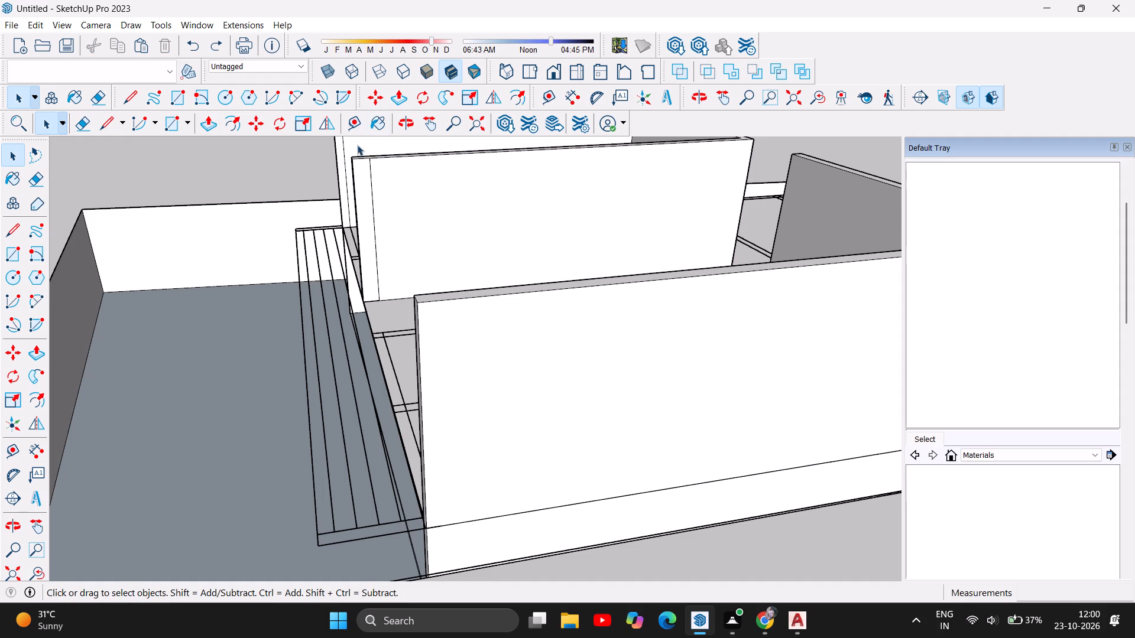
scroll(357, 145, up, 10)
scroll(388, 106, up, 4)
scroll(390, 167, up, 7)
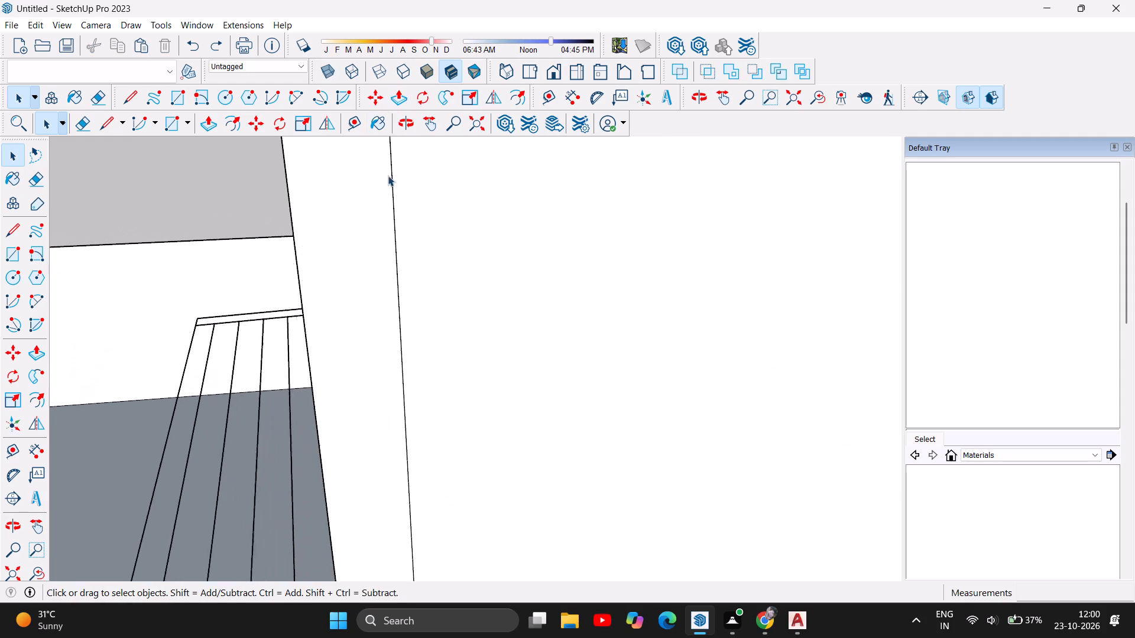
scroll(388, 175, up, 2)
scroll(395, 230, up, 20)
scroll(390, 281, up, 2)
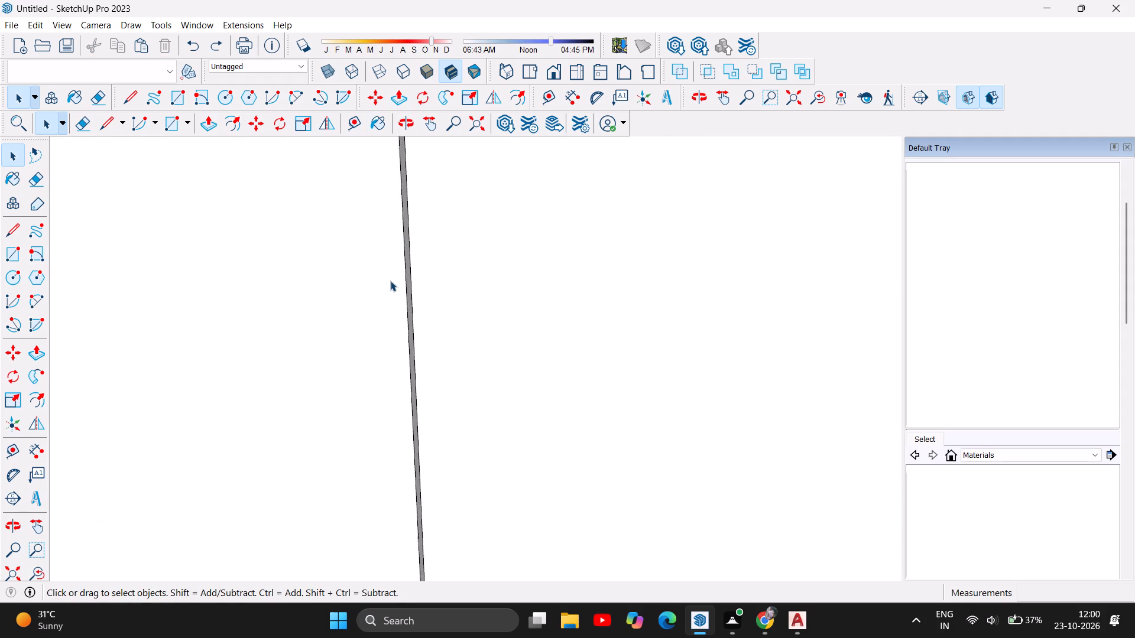
scroll(390, 281, up, 1)
click(205, 126)
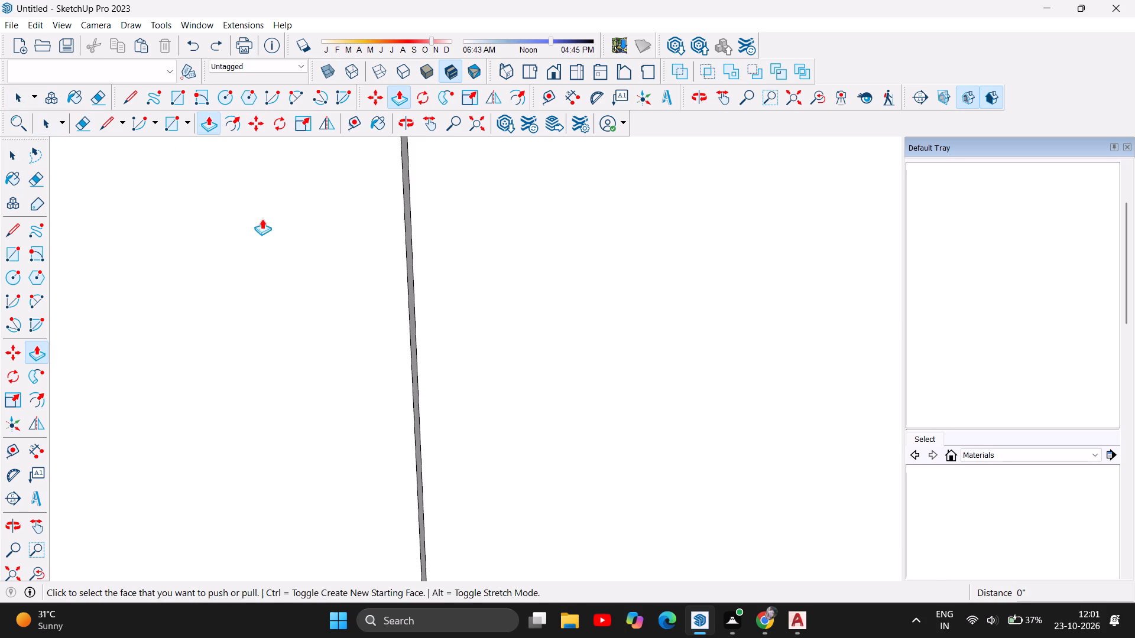
drag(275, 300, 437, 297)
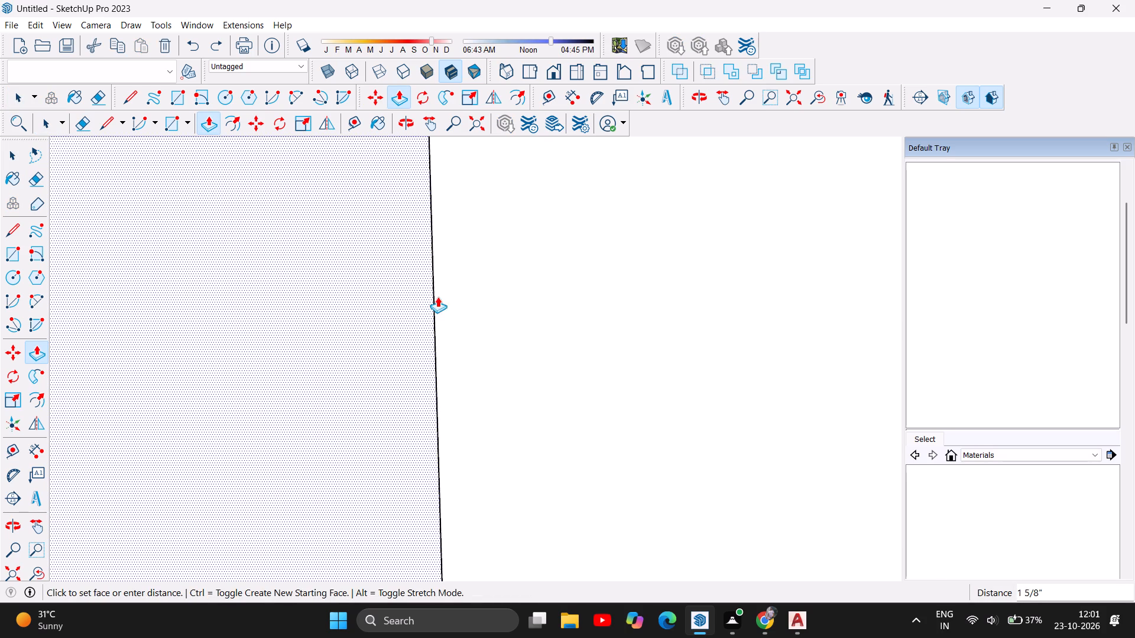
drag(437, 297, 434, 292)
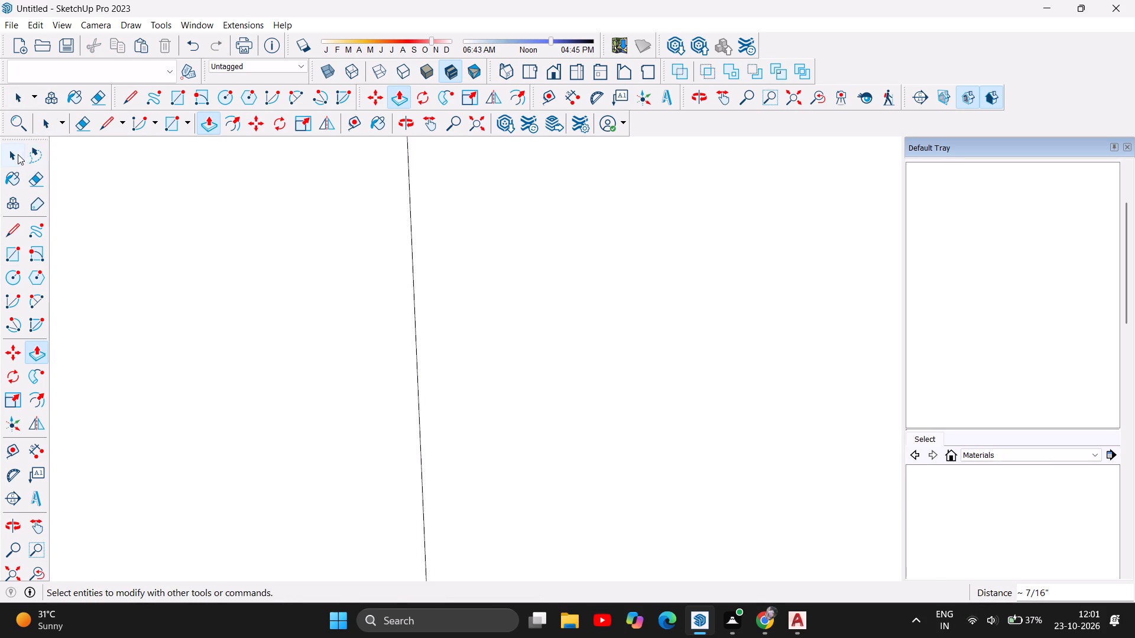
Delete the vertical seam between the end strip and the rest of the middle long wall's face.
click(18, 154)
click(411, 224)
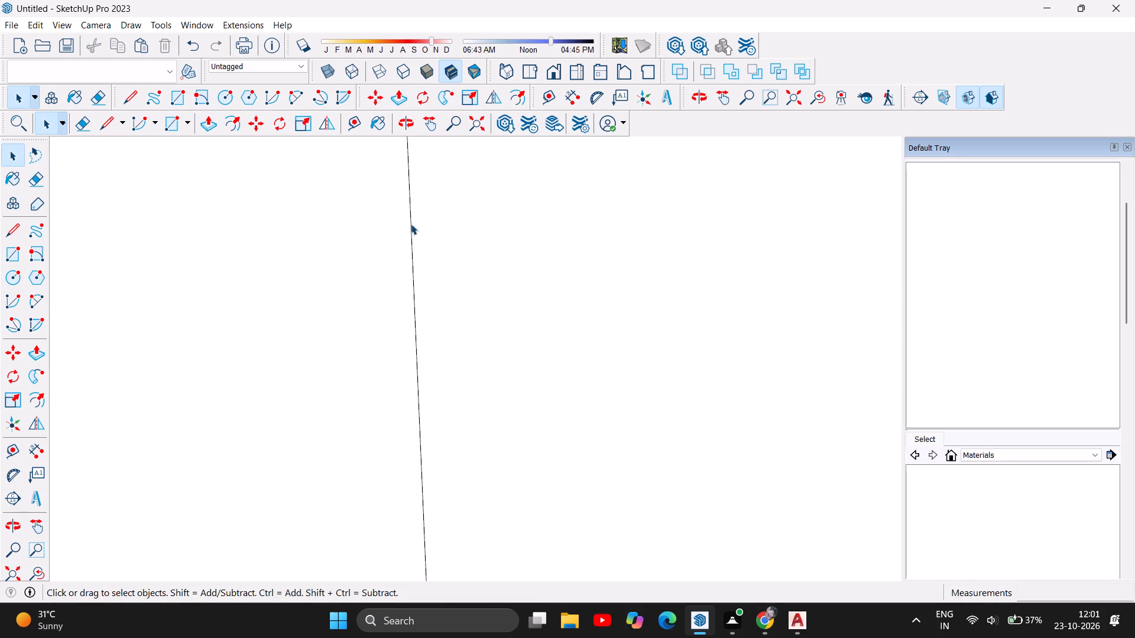
key(Delete)
Pull the corner strip where the outer long wall meets the cross wall about 1/16", flush with the long wall's outside face.
scroll(385, 296, down, 7)
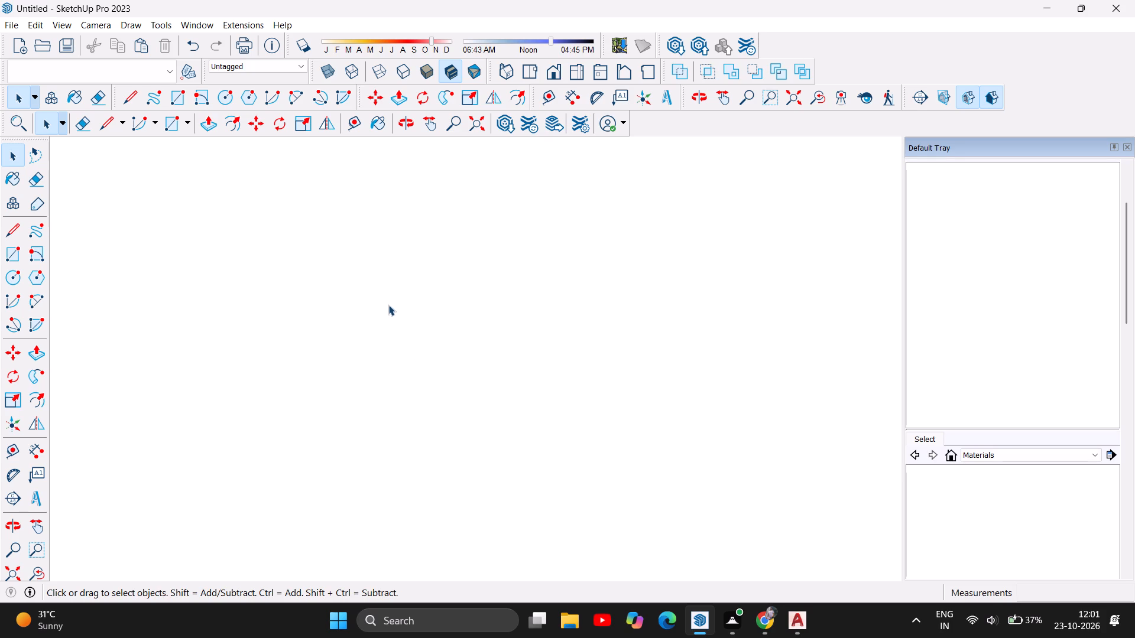
scroll(388, 305, down, 7)
scroll(400, 323, down, 14)
scroll(402, 325, down, 13)
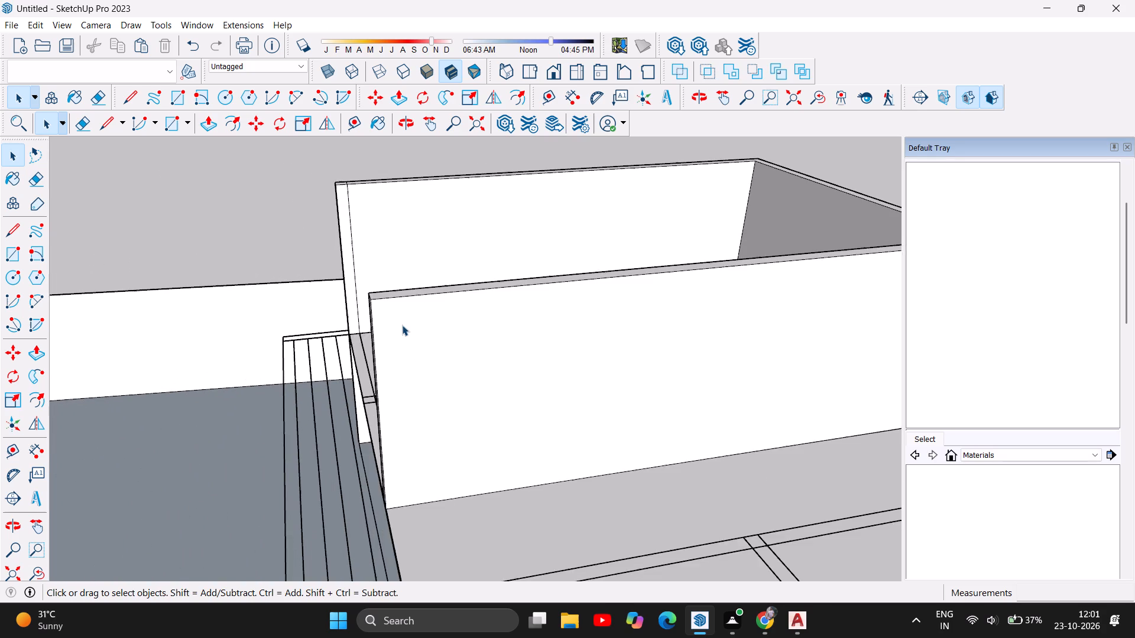
scroll(402, 325, down, 13)
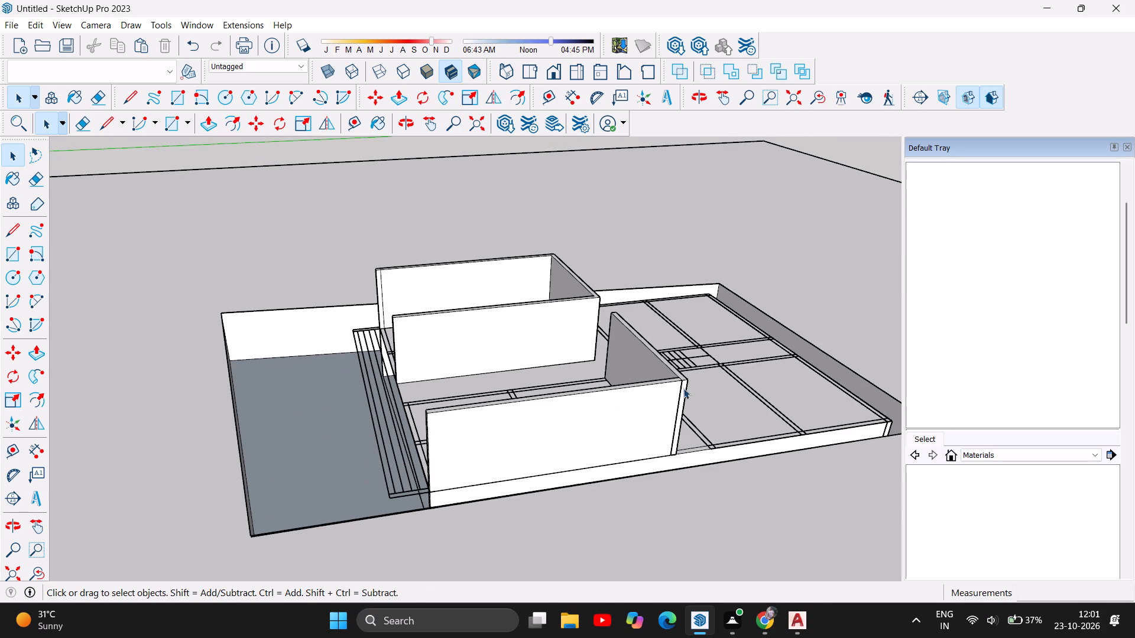
scroll(688, 388, up, 12)
scroll(654, 350, up, 6)
scroll(619, 298, up, 6)
scroll(578, 339, up, 4)
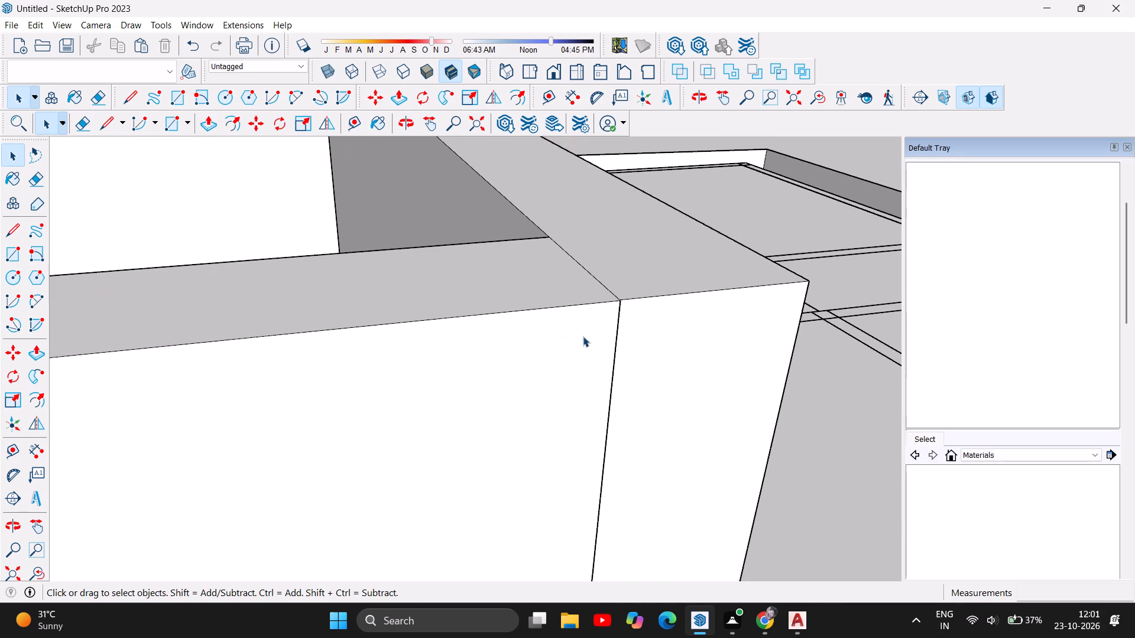
scroll(583, 336, up, 1)
scroll(624, 307, up, 12)
scroll(637, 271, up, 9)
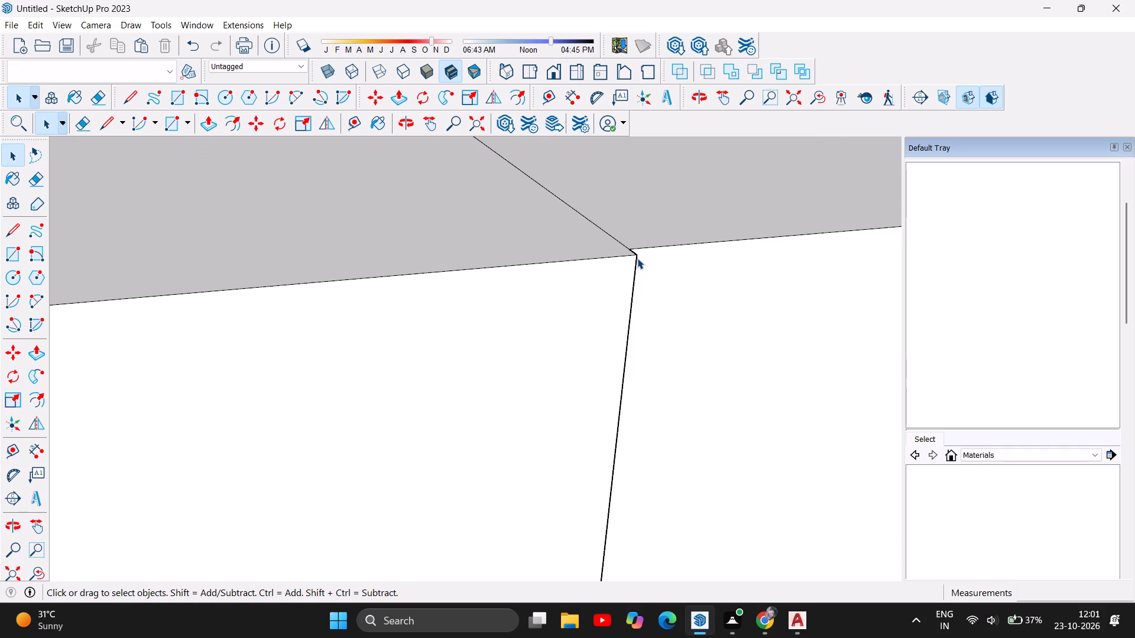
scroll(630, 274, up, 5)
scroll(464, 277, down, 11)
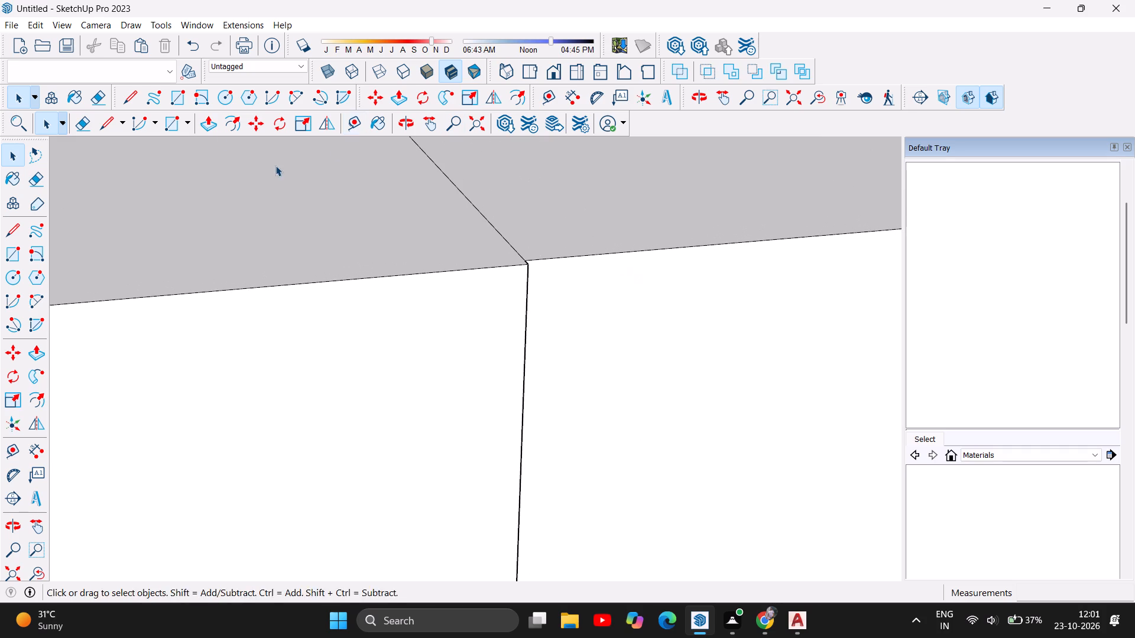
click(203, 115)
drag(631, 333, 633, 341)
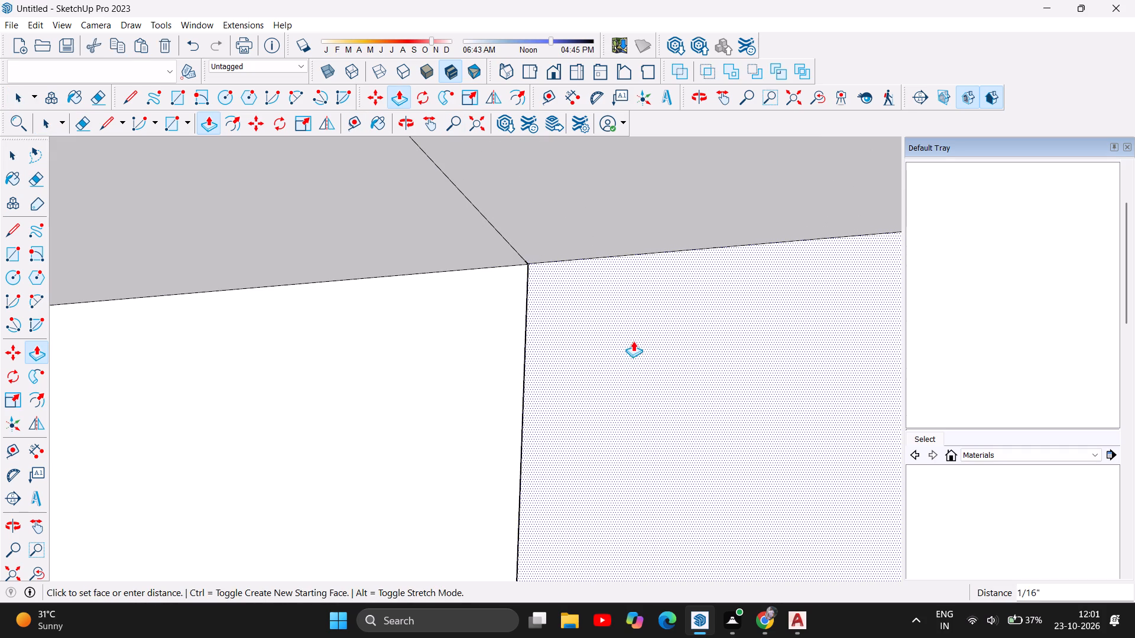
drag(633, 341, 637, 350)
click(20, 106)
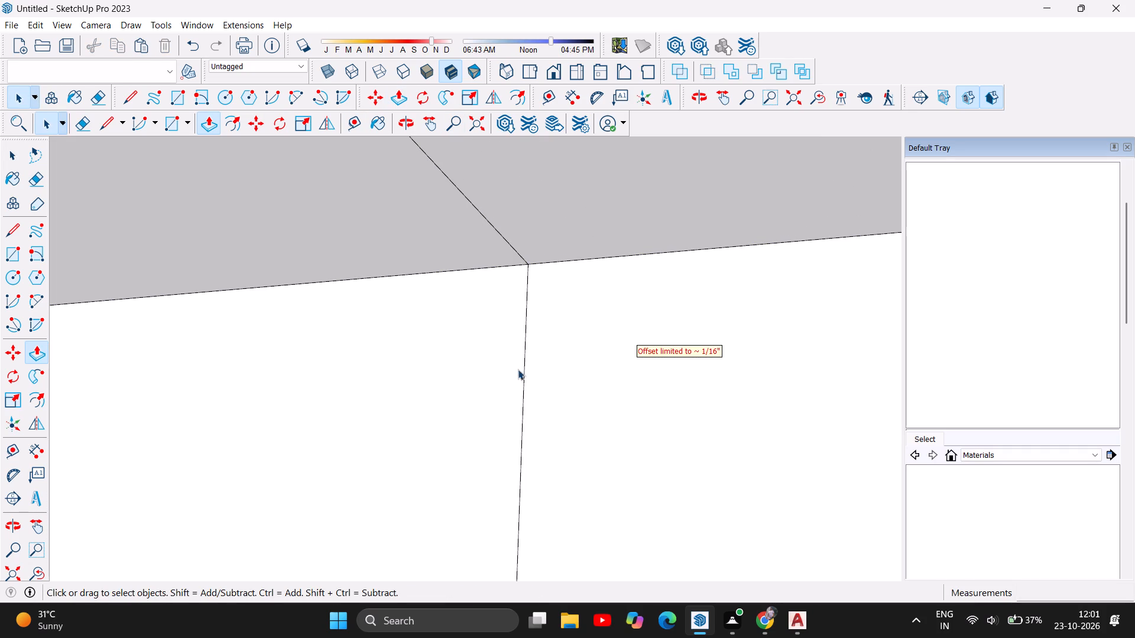
Delete the vertical seam and the top-face seam where the outer long wall meets the cross wall.
click(526, 351)
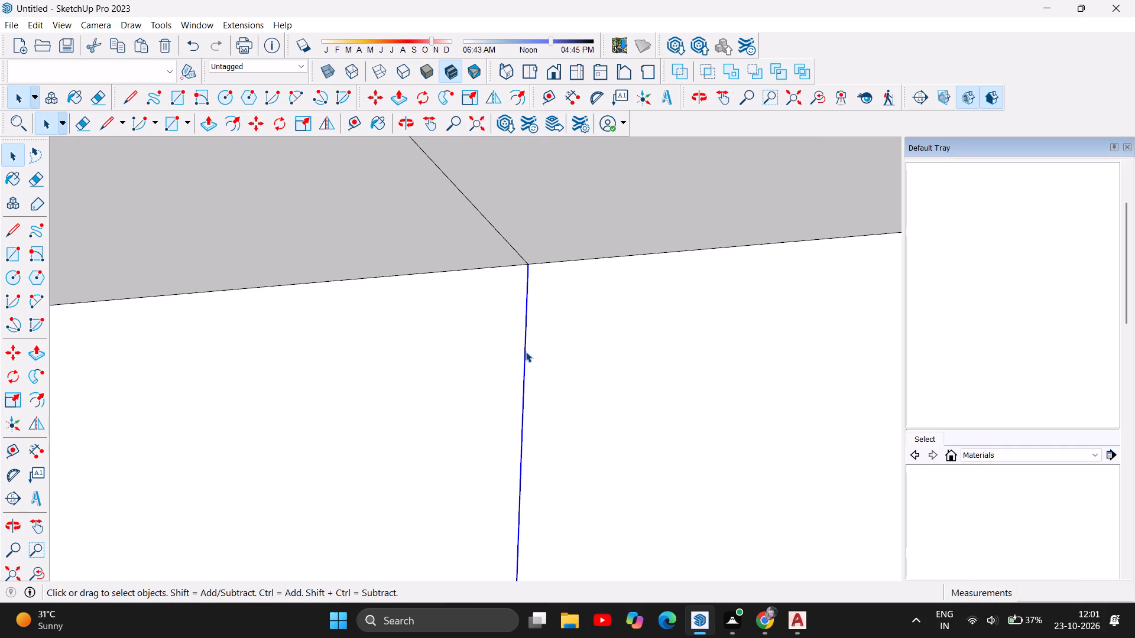
key(Delete)
click(497, 232)
key(Delete)
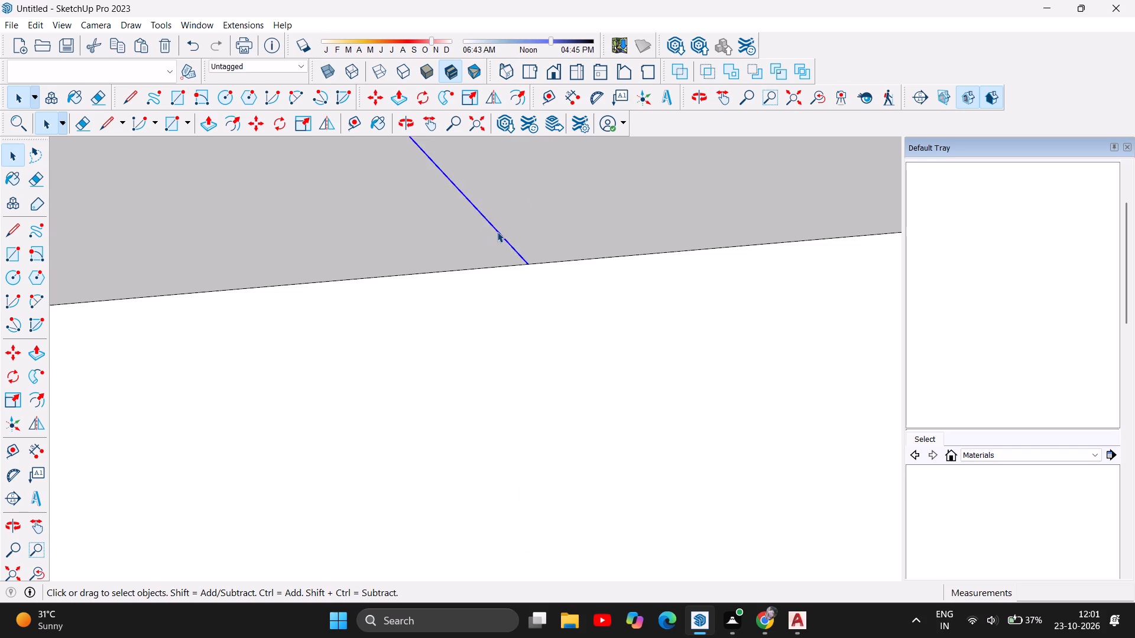
Delete the vertical inside-face seam and the top-face seam at the front-steps end of the opposite outer long wall.
scroll(588, 333, down, 14)
scroll(583, 337, down, 16)
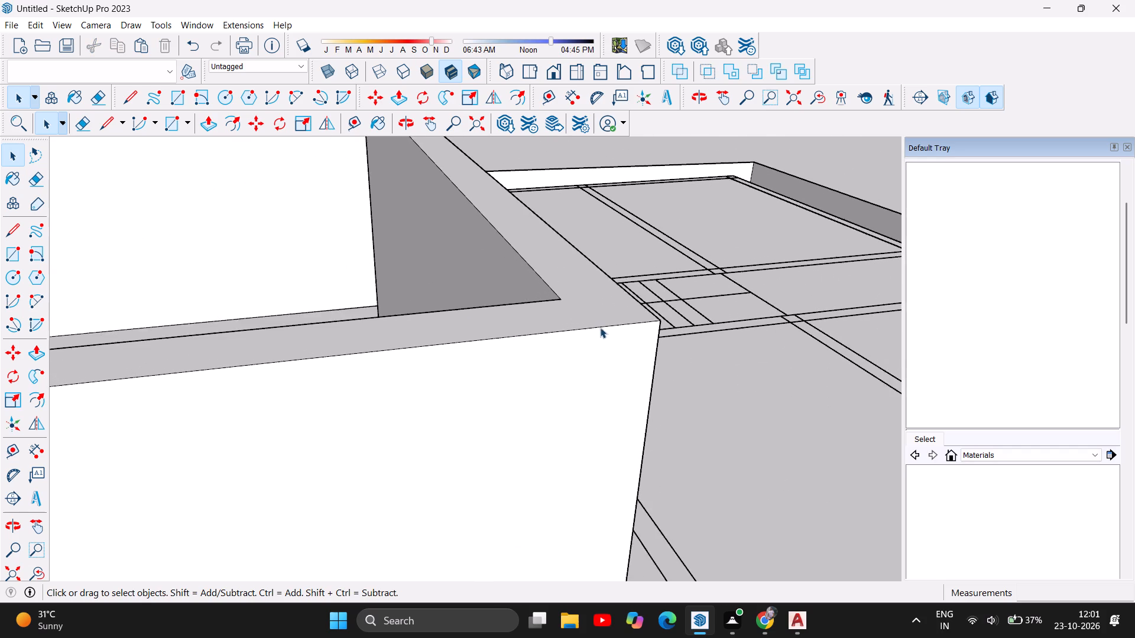
scroll(607, 323, down, 8)
scroll(618, 317, down, 19)
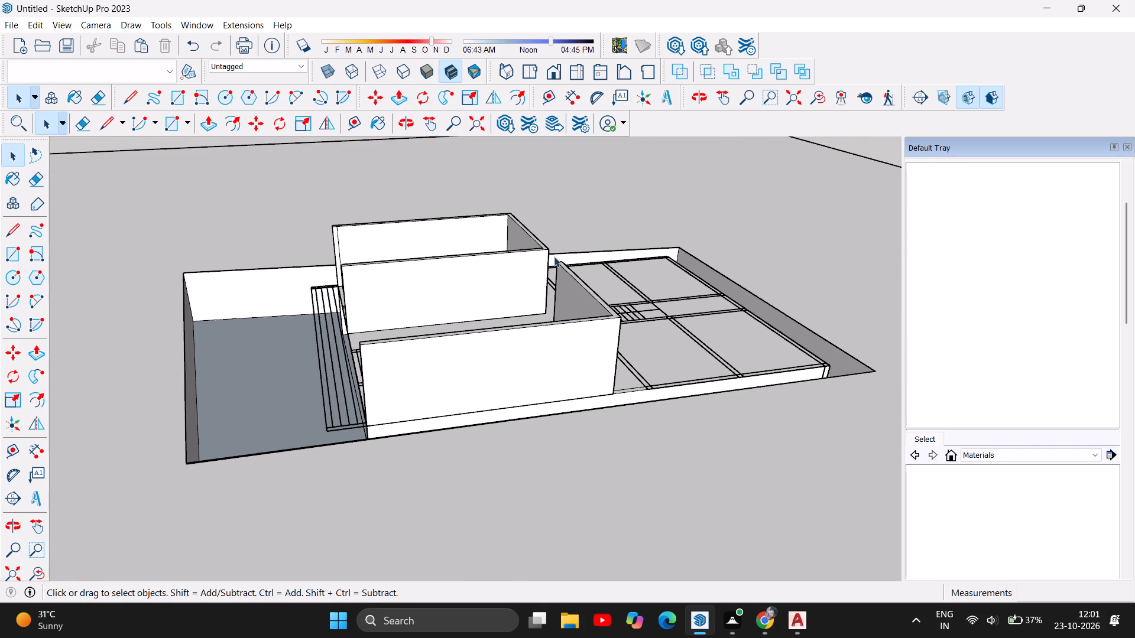
scroll(552, 233, up, 6)
scroll(579, 279, down, 11)
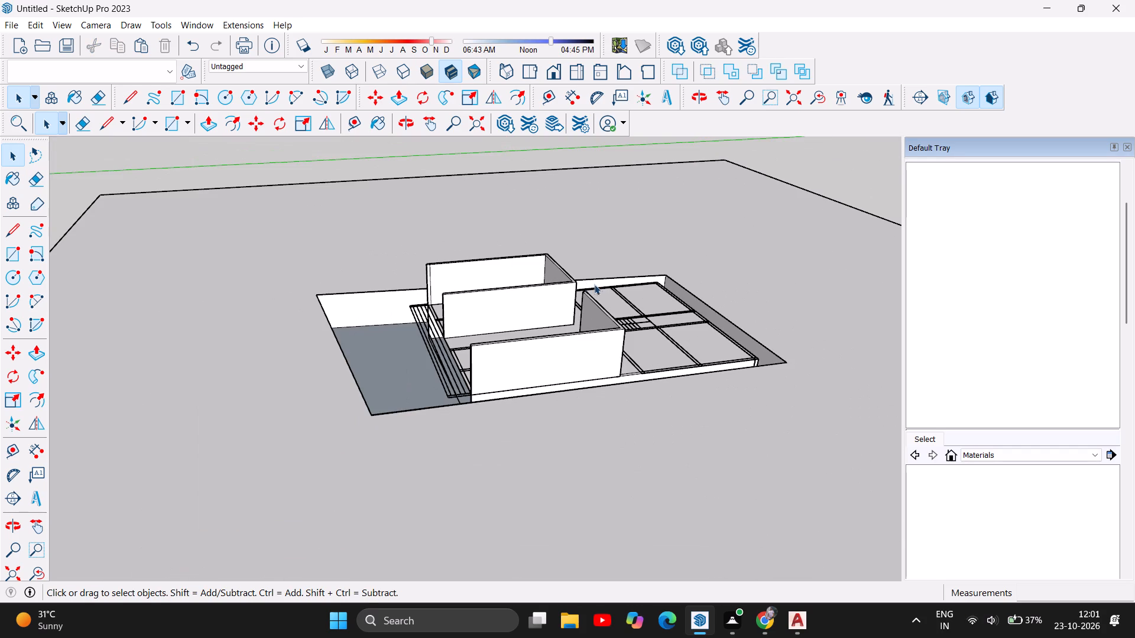
click(408, 126)
drag(352, 318, 522, 333)
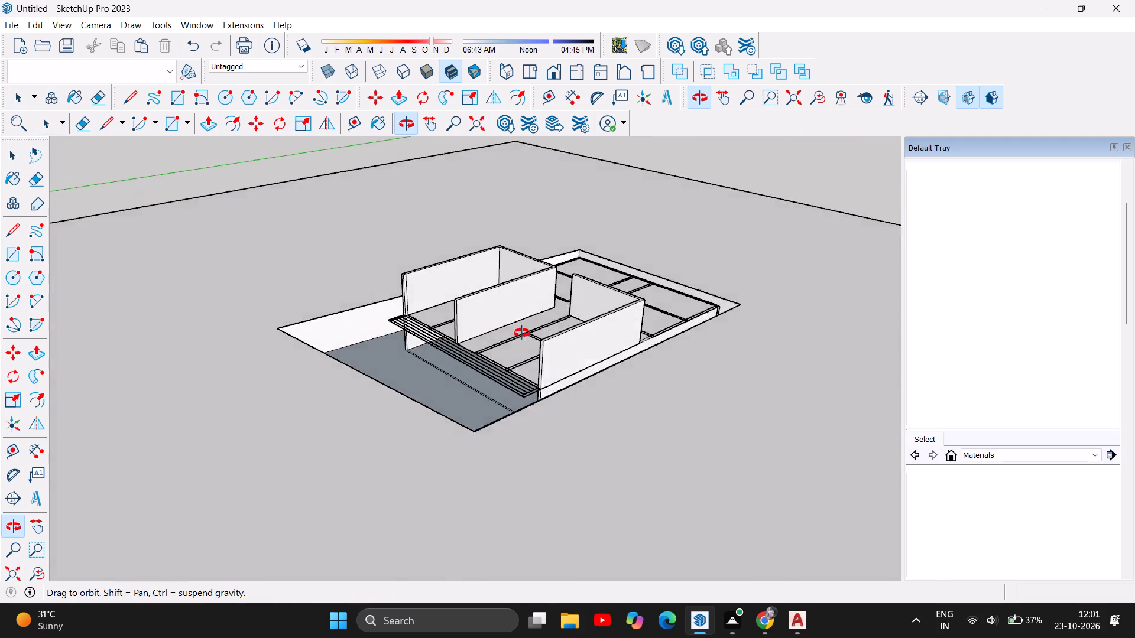
drag(522, 333, 723, 315)
scroll(416, 302, up, 6)
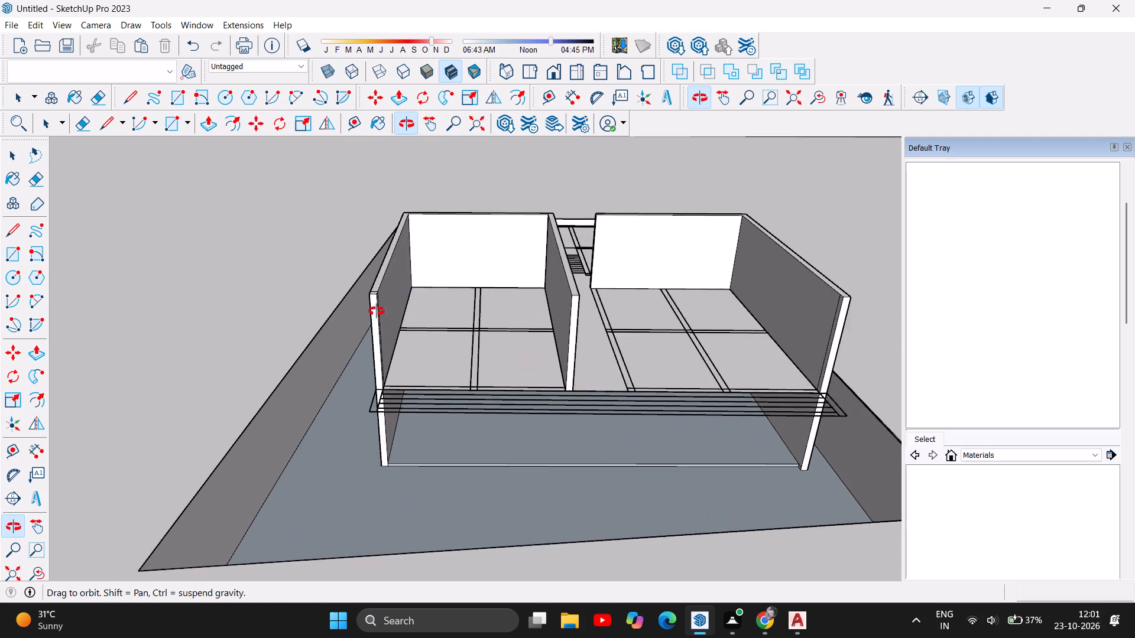
scroll(378, 313, up, 6)
drag(420, 328, 290, 357)
scroll(207, 286, up, 5)
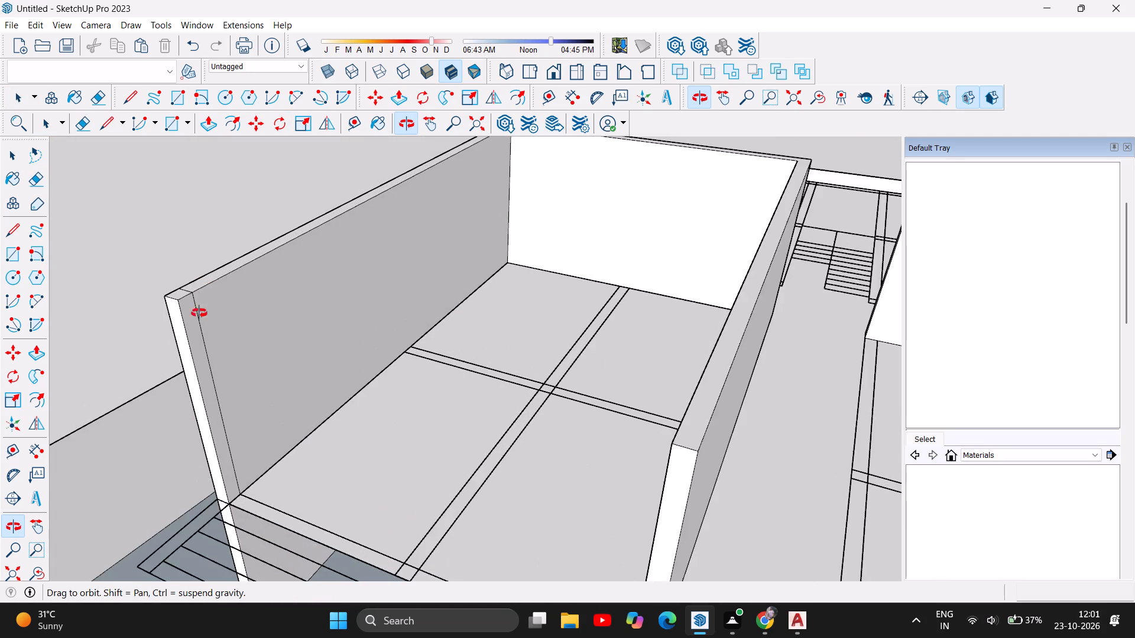
scroll(194, 327, up, 6)
click(8, 159)
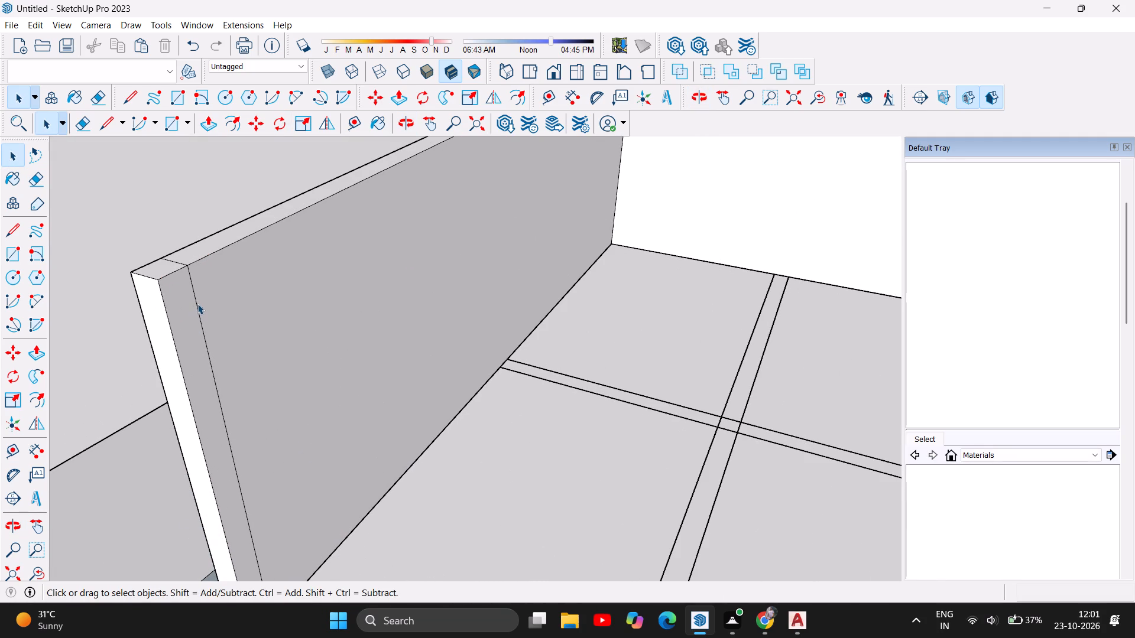
click(197, 304)
key(Delete)
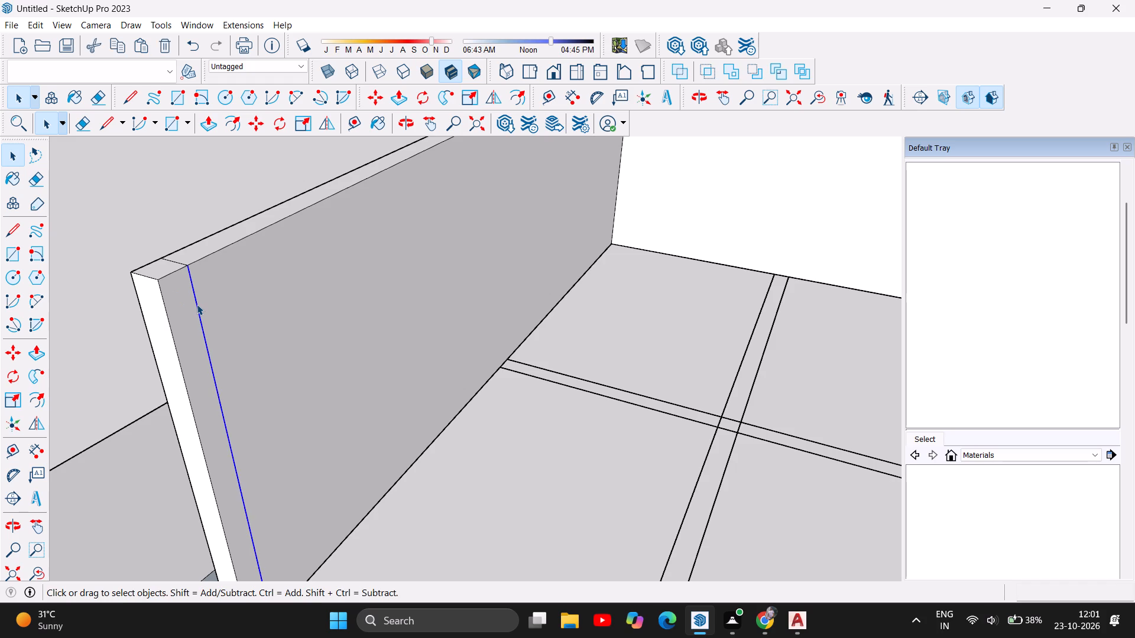
click(177, 262)
key(Delete)
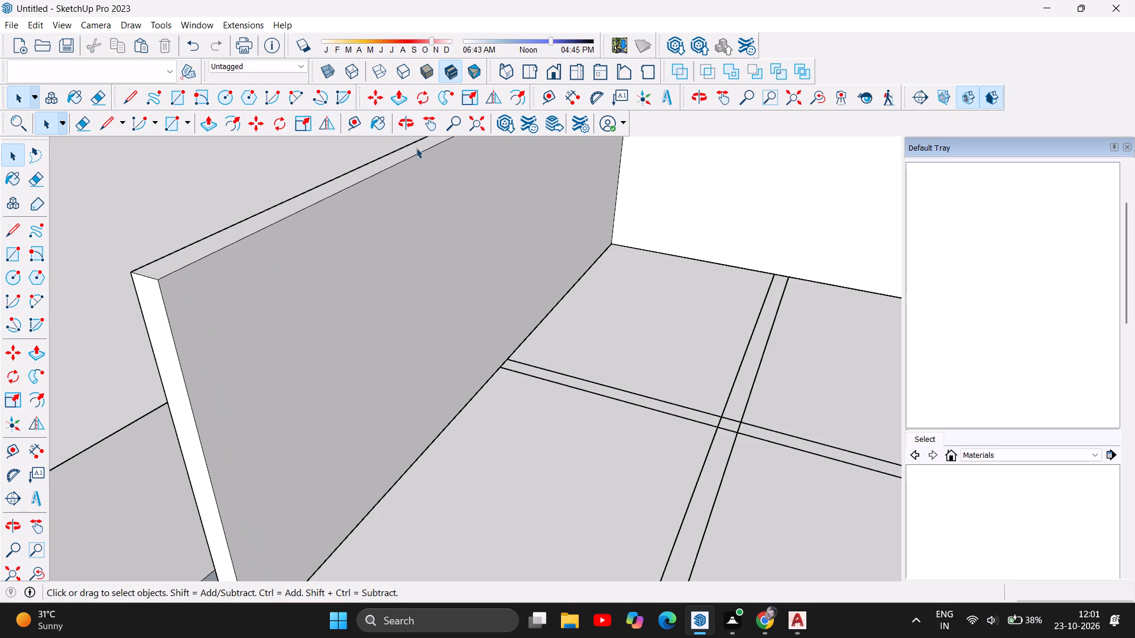
Examine the raised upper-storey walls, their front-steps ends and the remaining floor-plan wall outlines from several sides and above.
click(410, 125)
drag(239, 280, 528, 268)
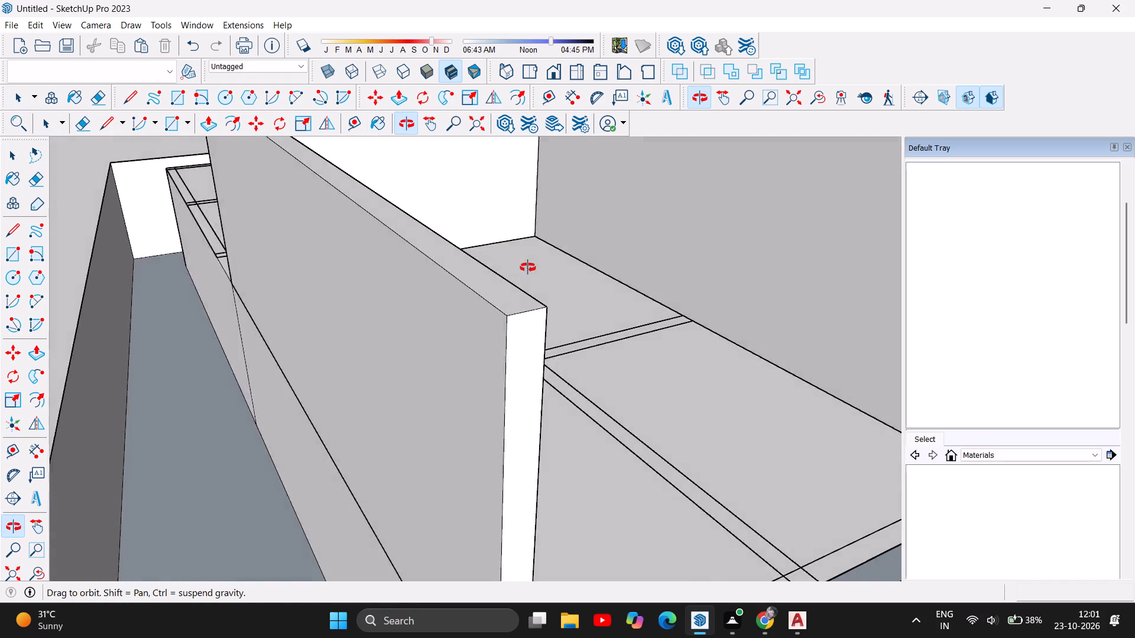
drag(528, 268, 286, 239)
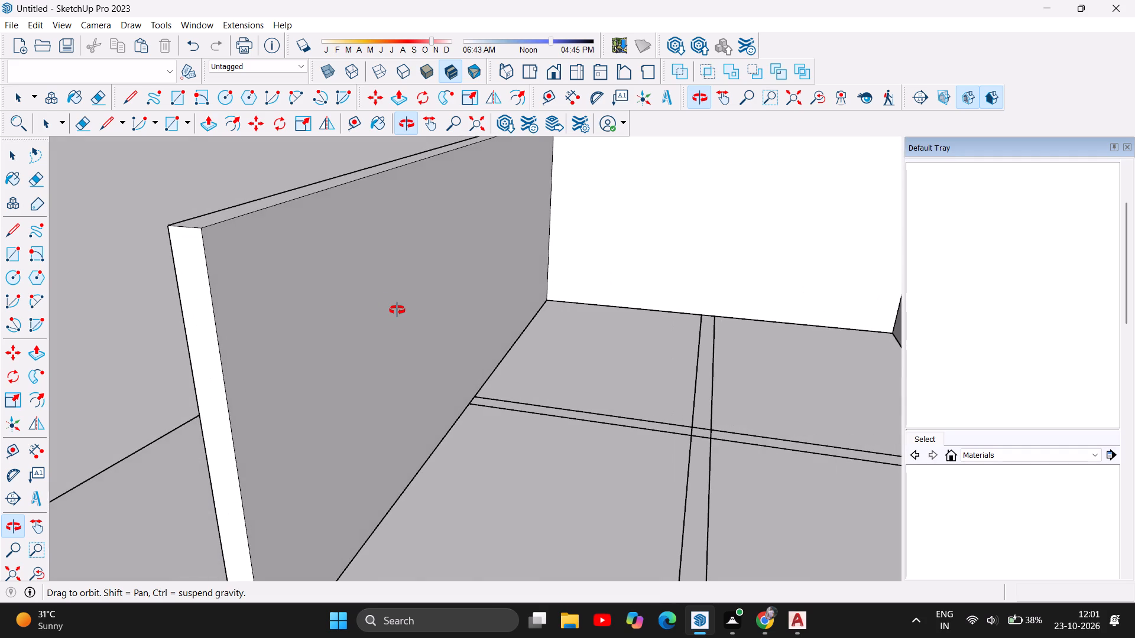
scroll(397, 310, down, 15)
drag(644, 336, 632, 278)
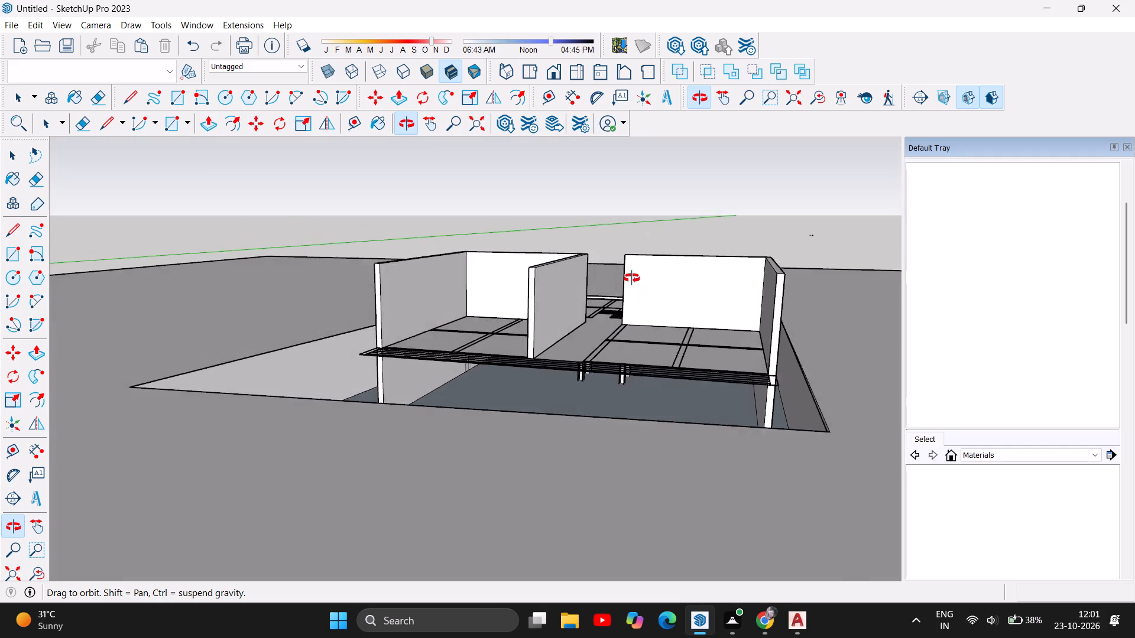
drag(632, 278, 724, 379)
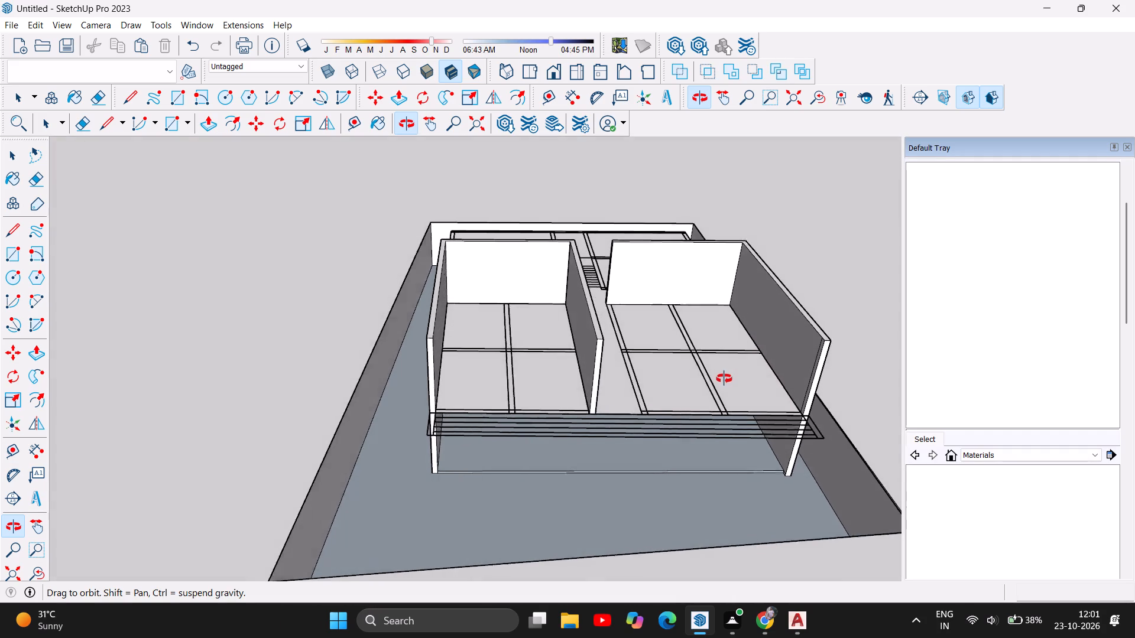
drag(724, 379, 664, 477)
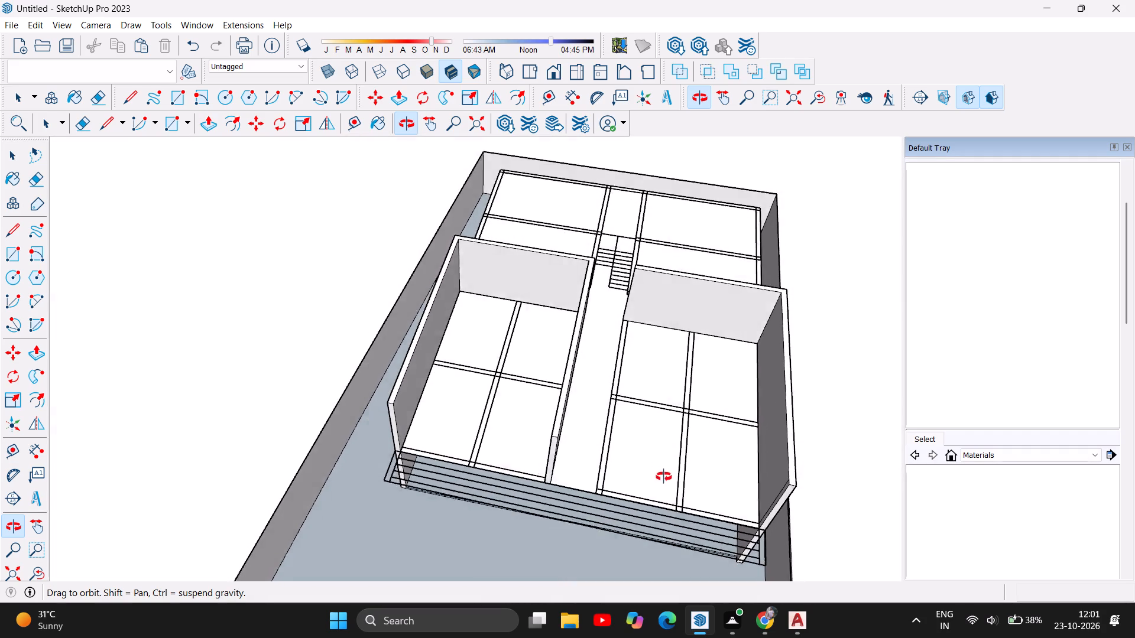
drag(664, 477, 669, 497)
drag(667, 461, 471, 427)
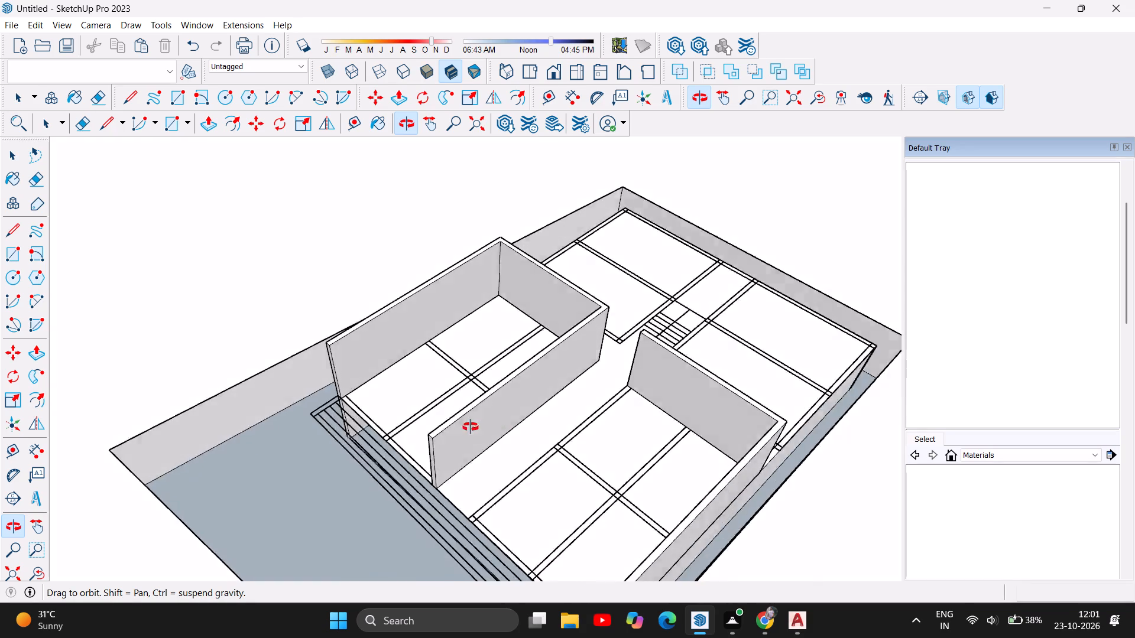
drag(471, 427, 708, 334)
scroll(646, 385, up, 5)
drag(666, 460, 624, 359)
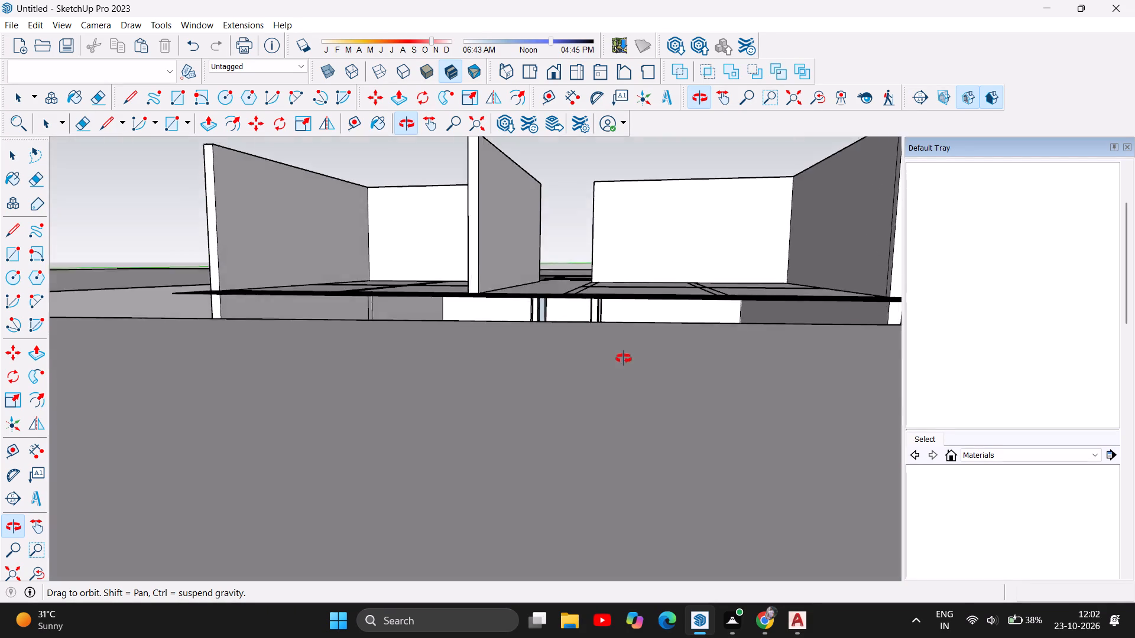
drag(624, 359, 640, 449)
scroll(659, 300, up, 1)
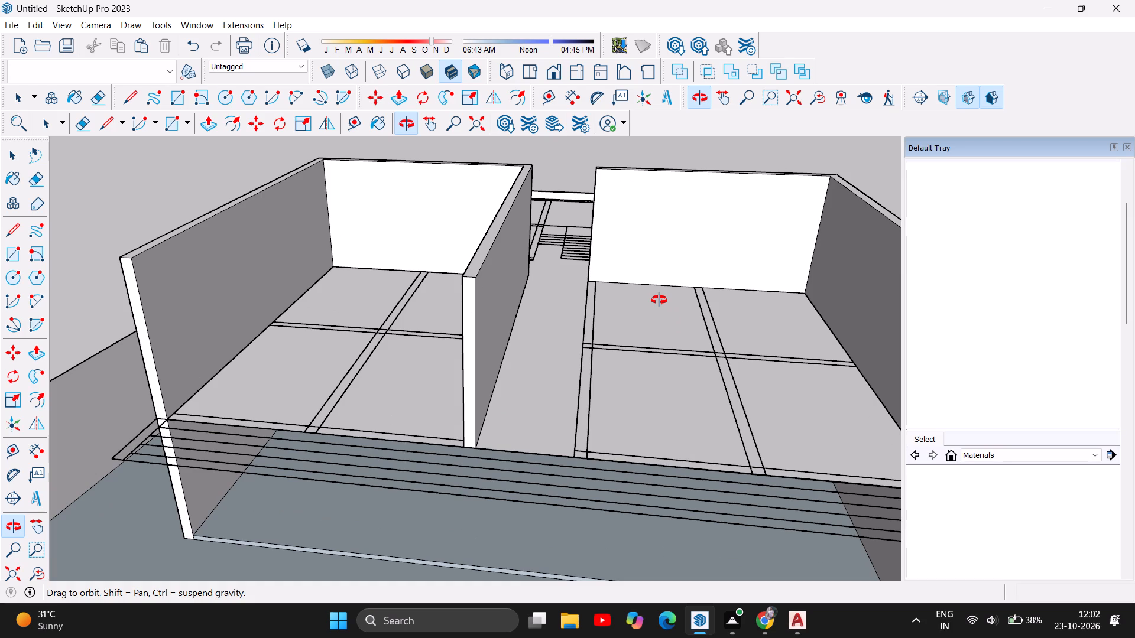
drag(763, 314, 740, 306)
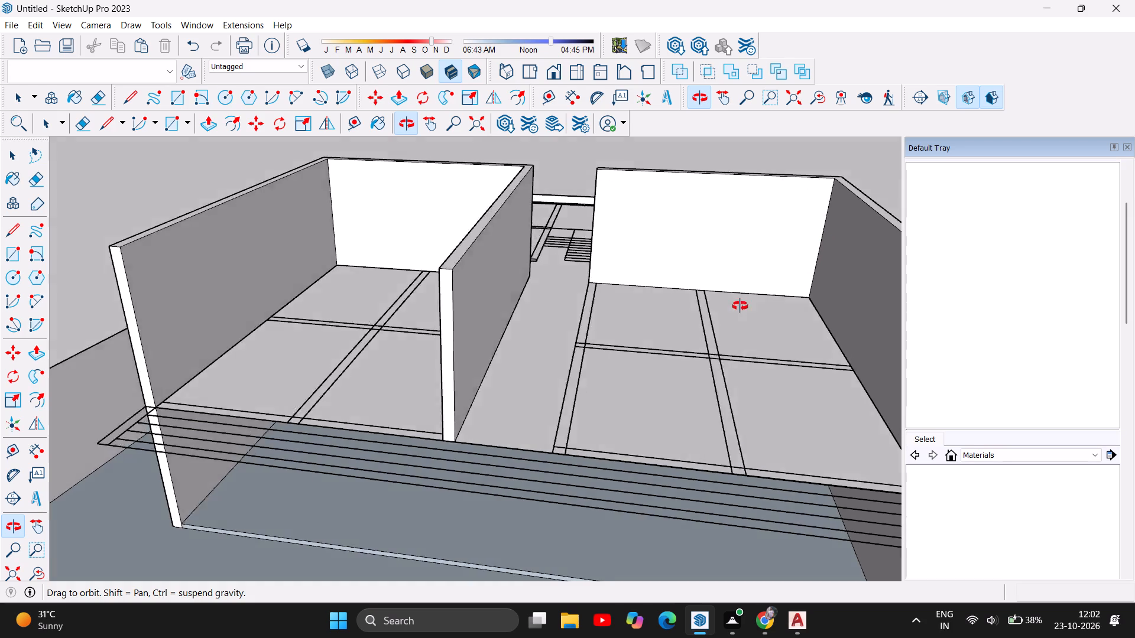
drag(740, 306, 774, 510)
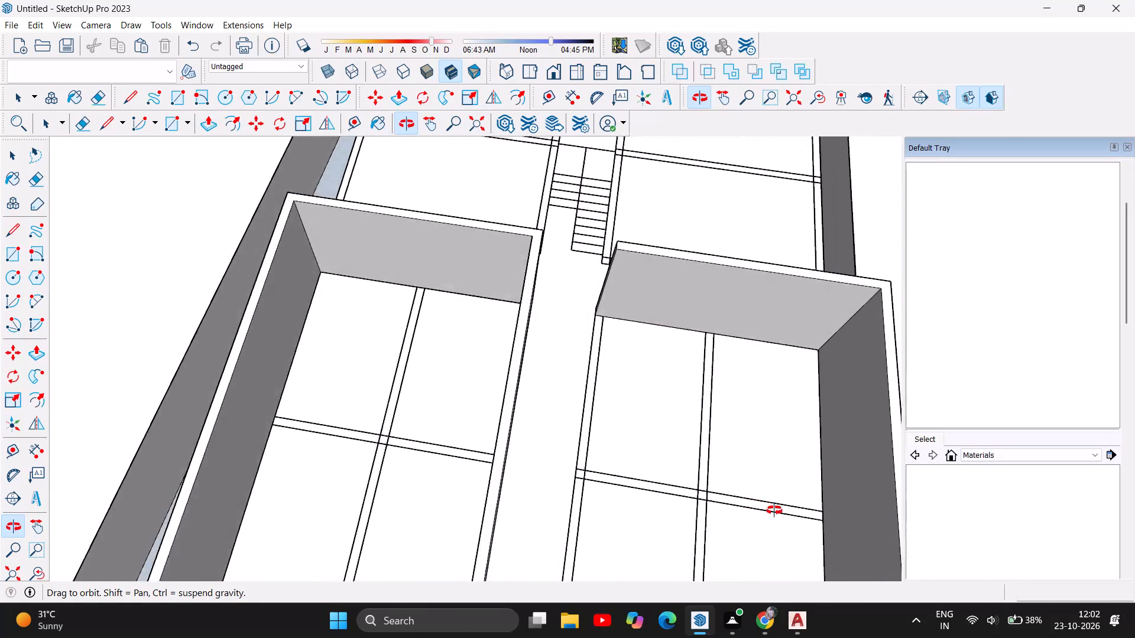
drag(774, 510, 798, 510)
scroll(645, 414, down, 5)
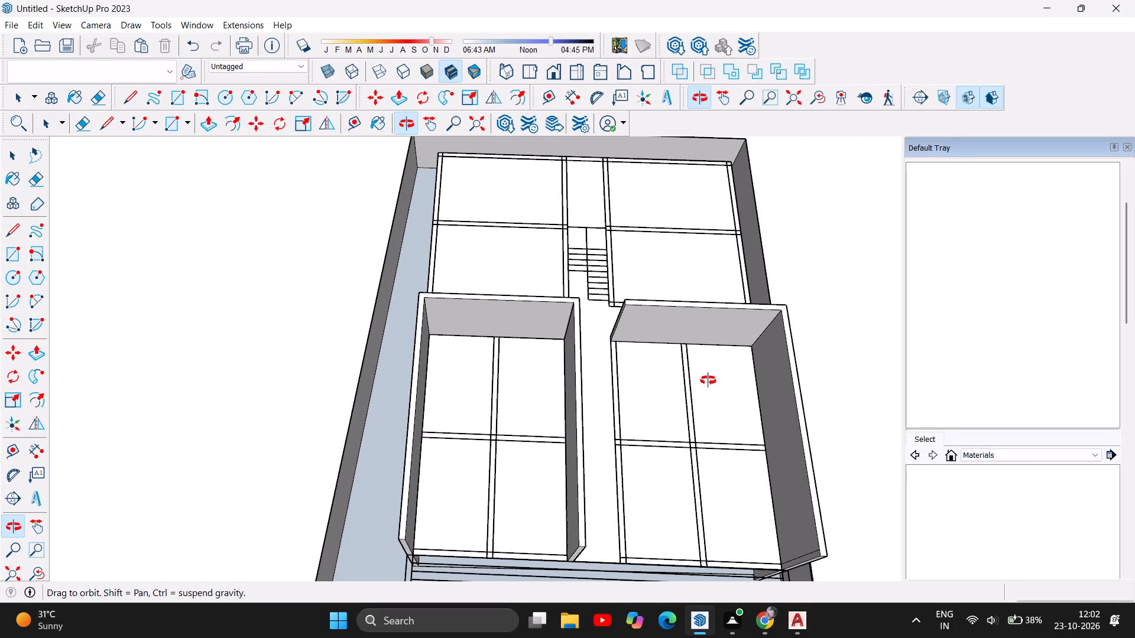
drag(709, 379, 784, 359)
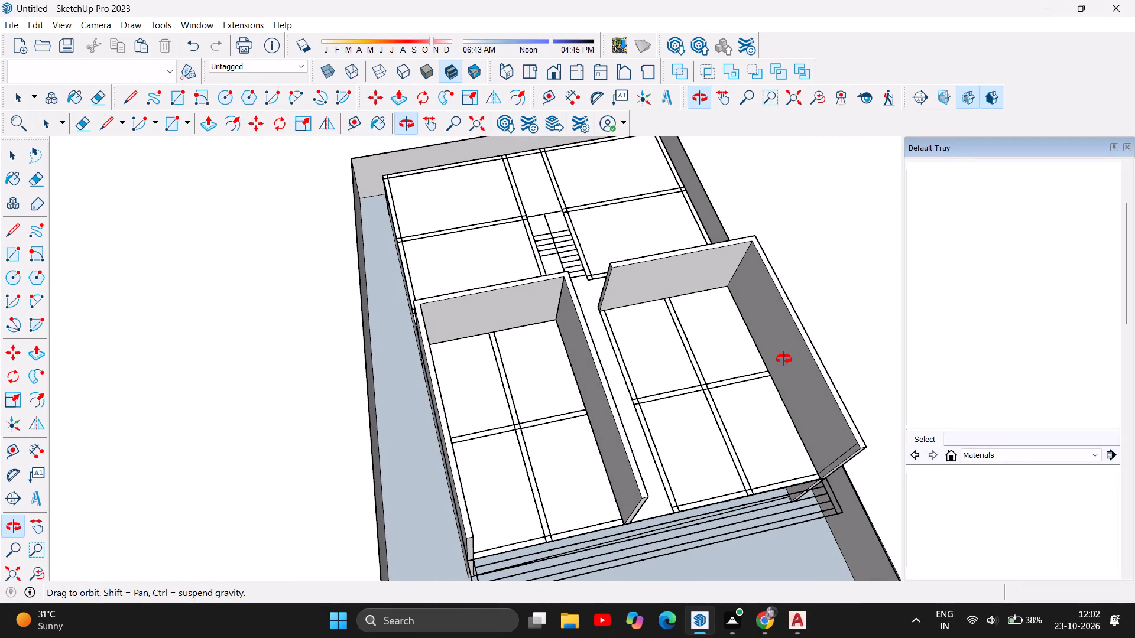
drag(784, 359, 654, 254)
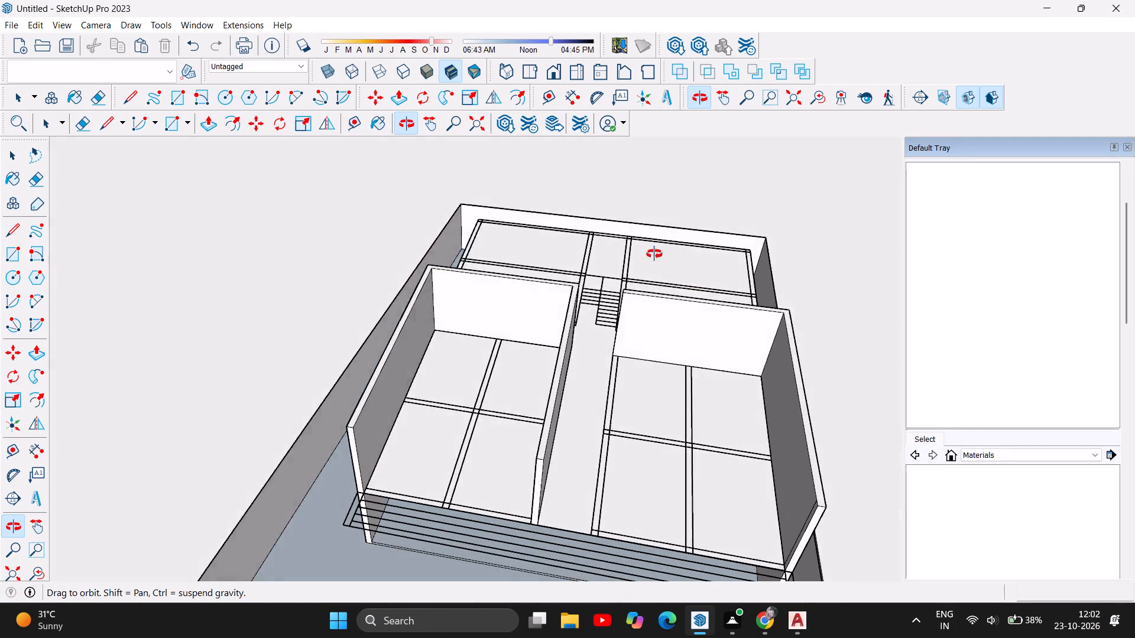
drag(654, 254, 172, 180)
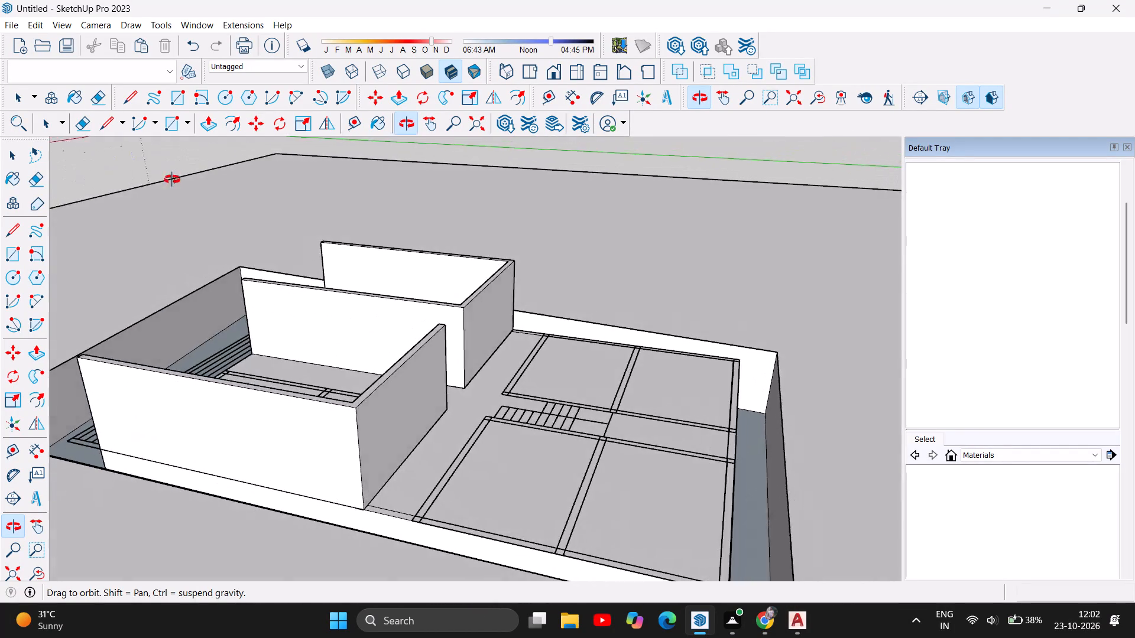
drag(172, 180, 742, 236)
drag(702, 445, 574, 321)
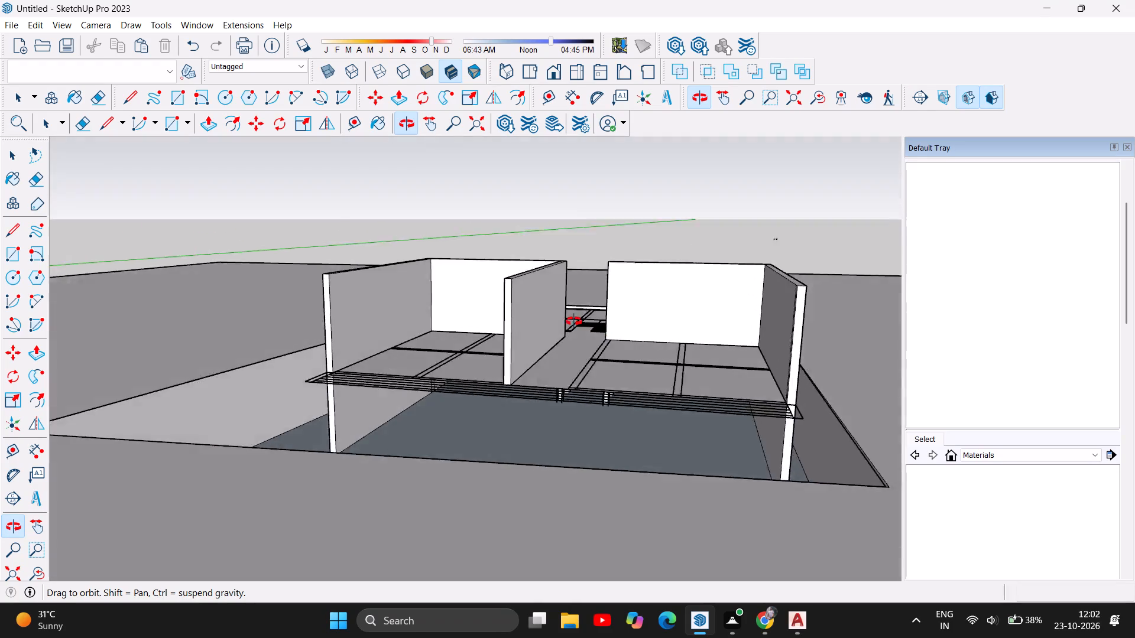
drag(574, 321, 624, 328)
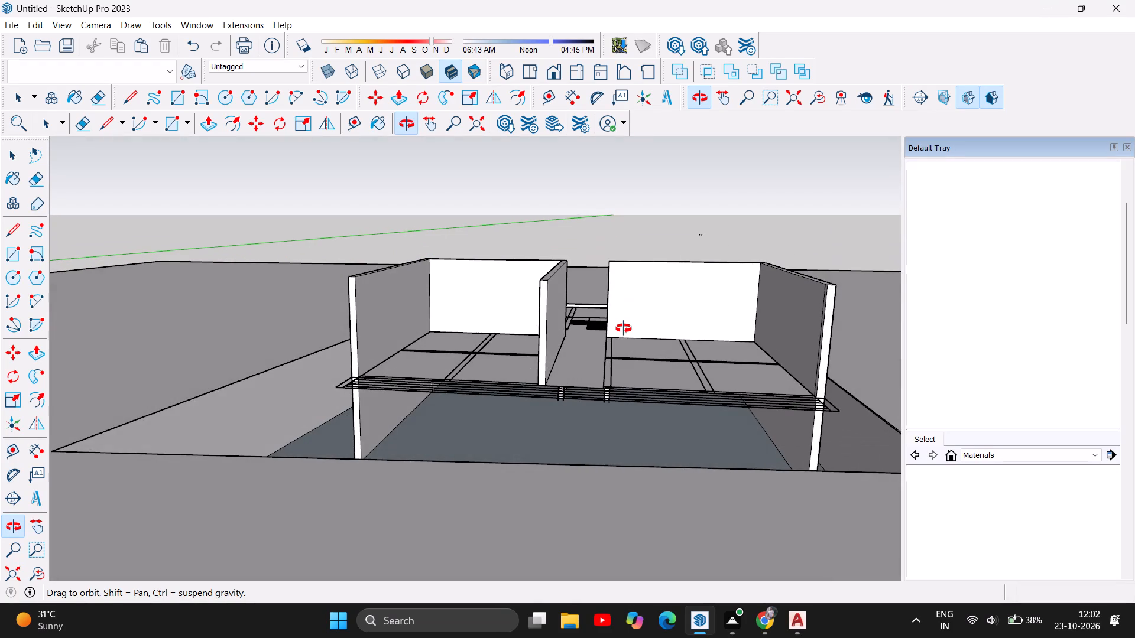
drag(624, 328, 669, 425)
drag(835, 464, 813, 483)
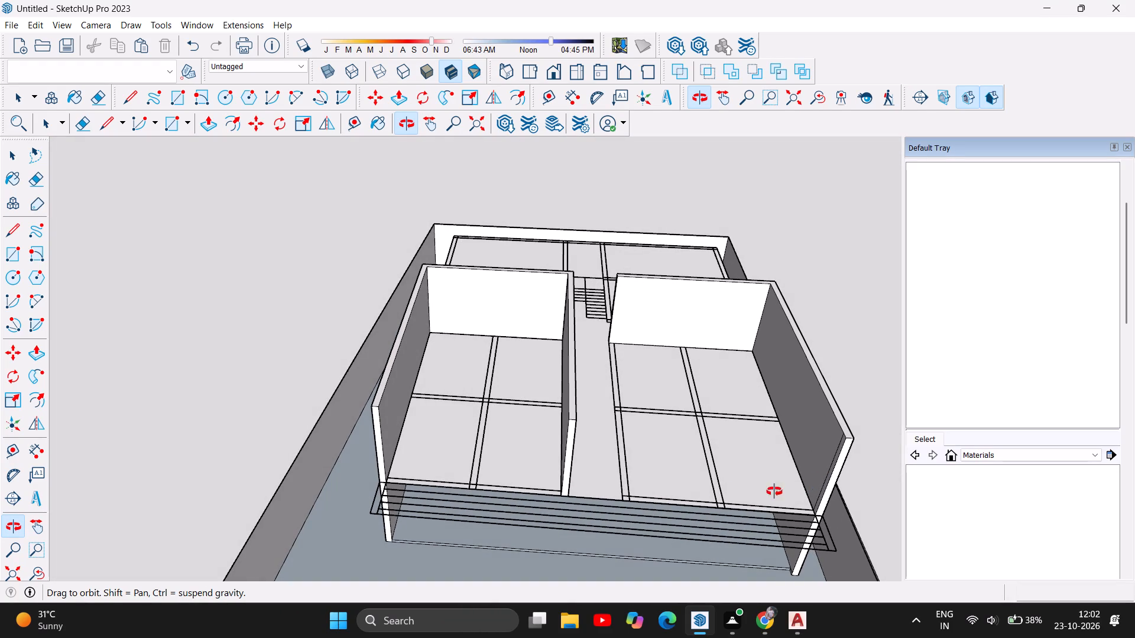
drag(693, 500, 720, 473)
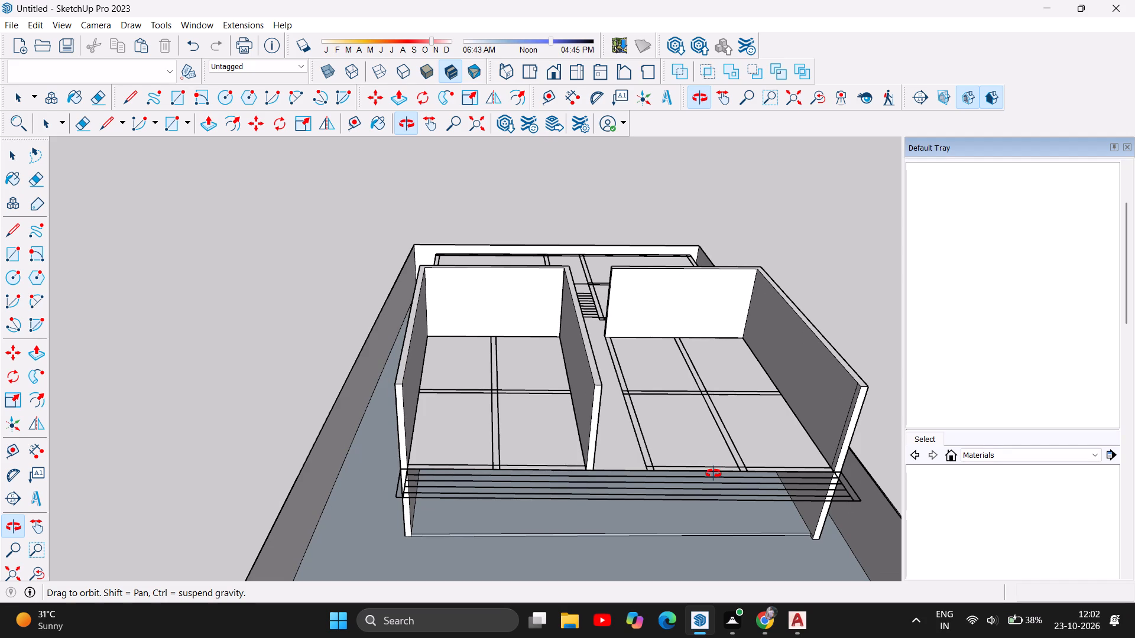
drag(714, 474, 413, 472)
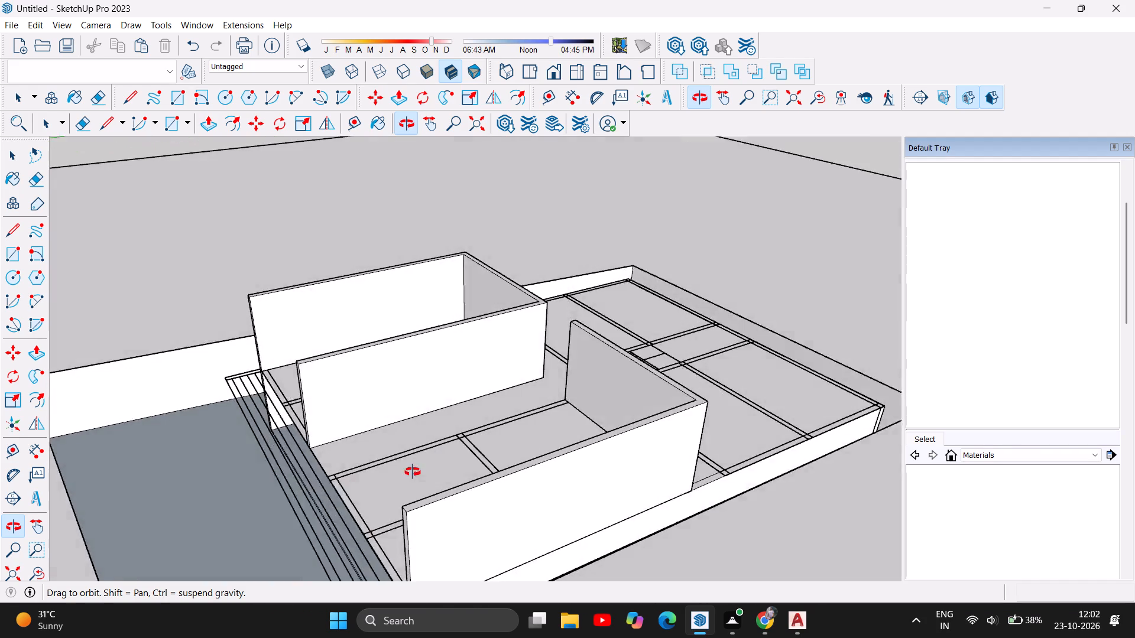
drag(413, 472, 475, 469)
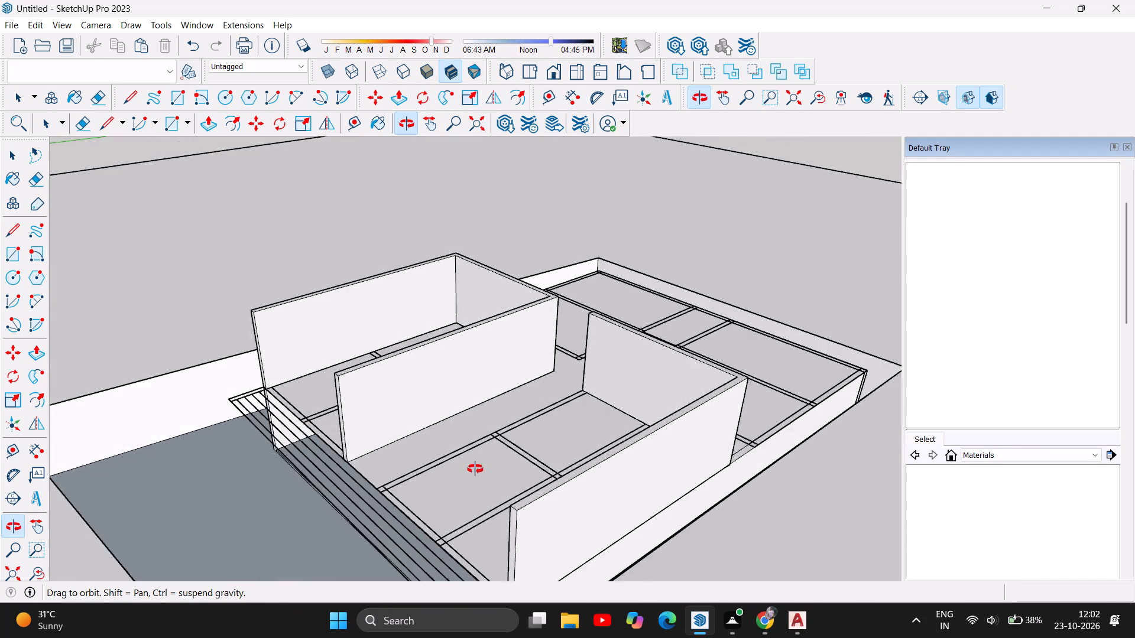
drag(475, 469, 513, 471)
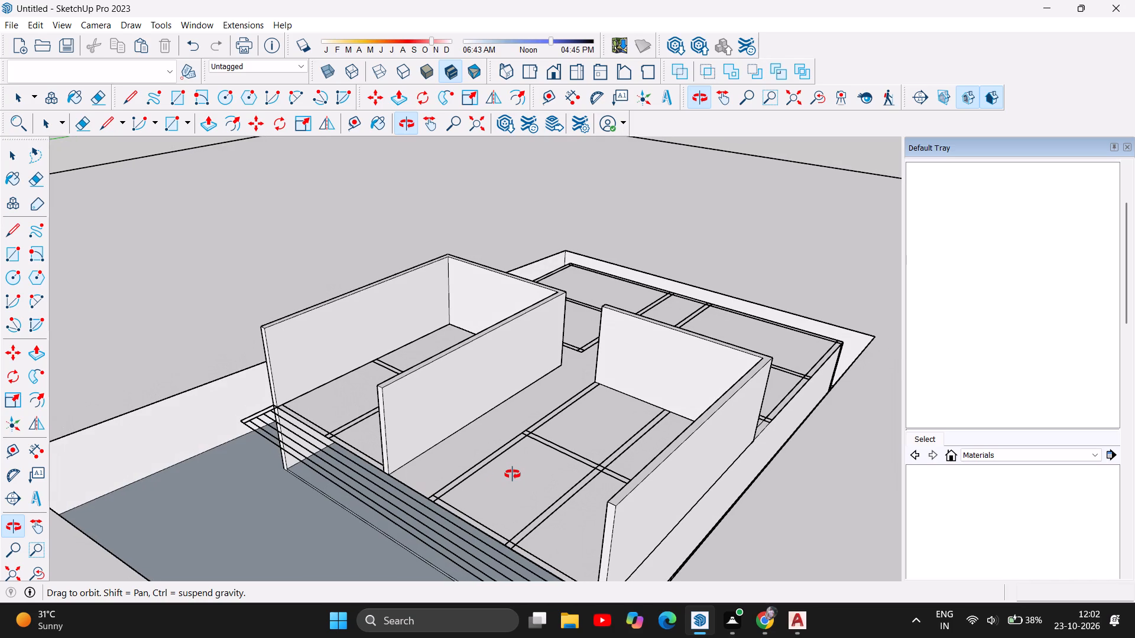
scroll(581, 392, up, 5)
scroll(581, 392, down, 4)
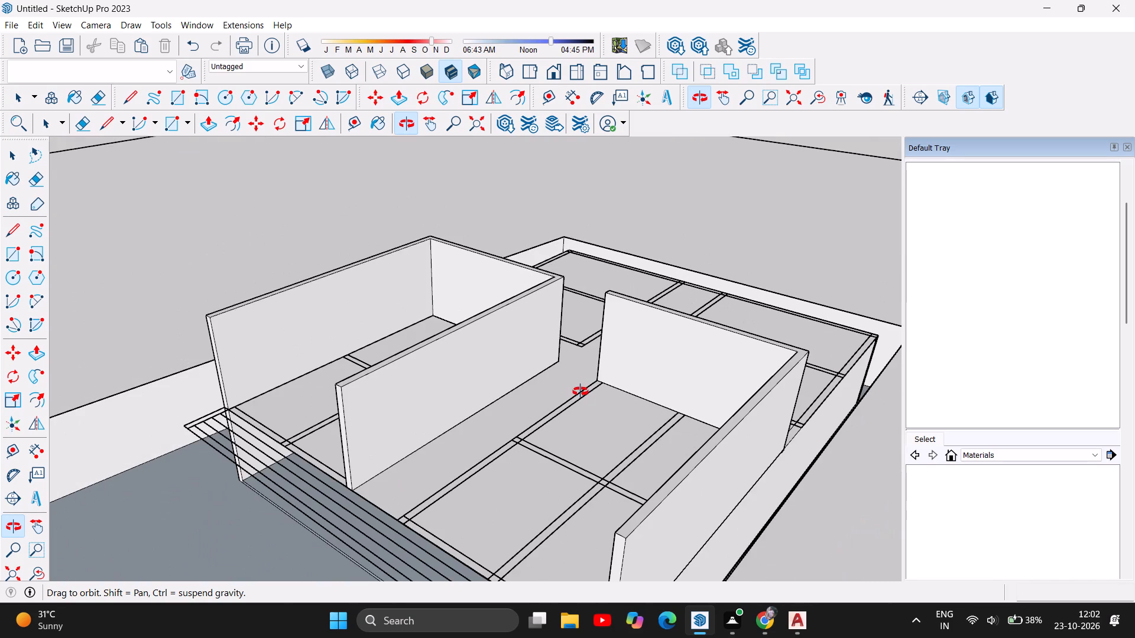
drag(450, 511, 624, 555)
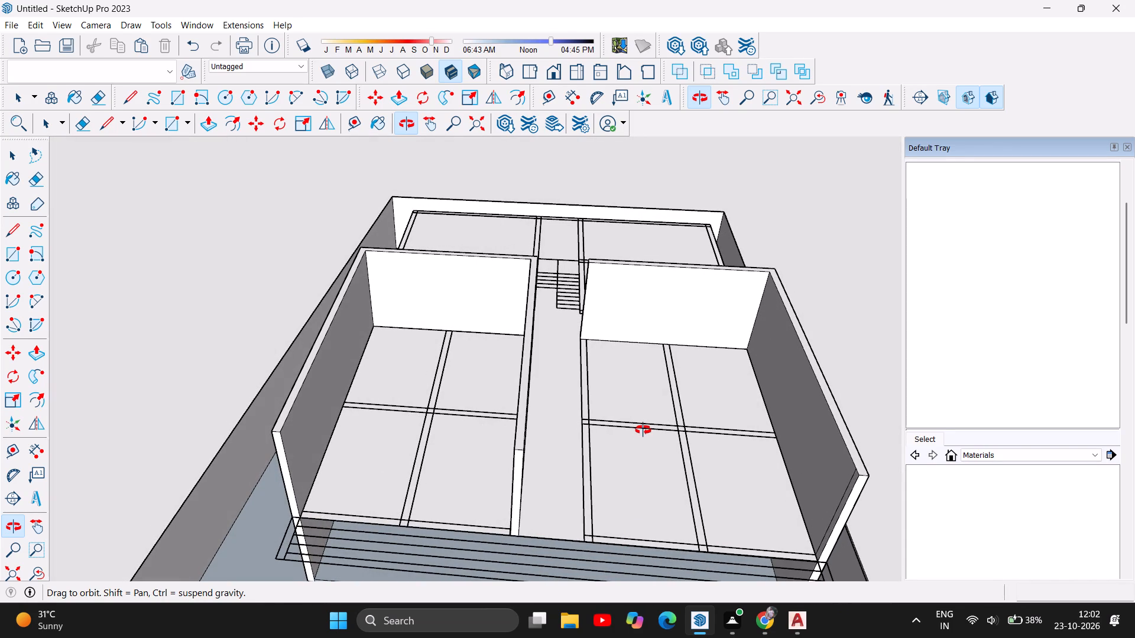
Draw a rectangle about 31' 5 3/4" by 8 5/8" over the unraised passage wall outline, from the cross wall to the front steps.
click(175, 99)
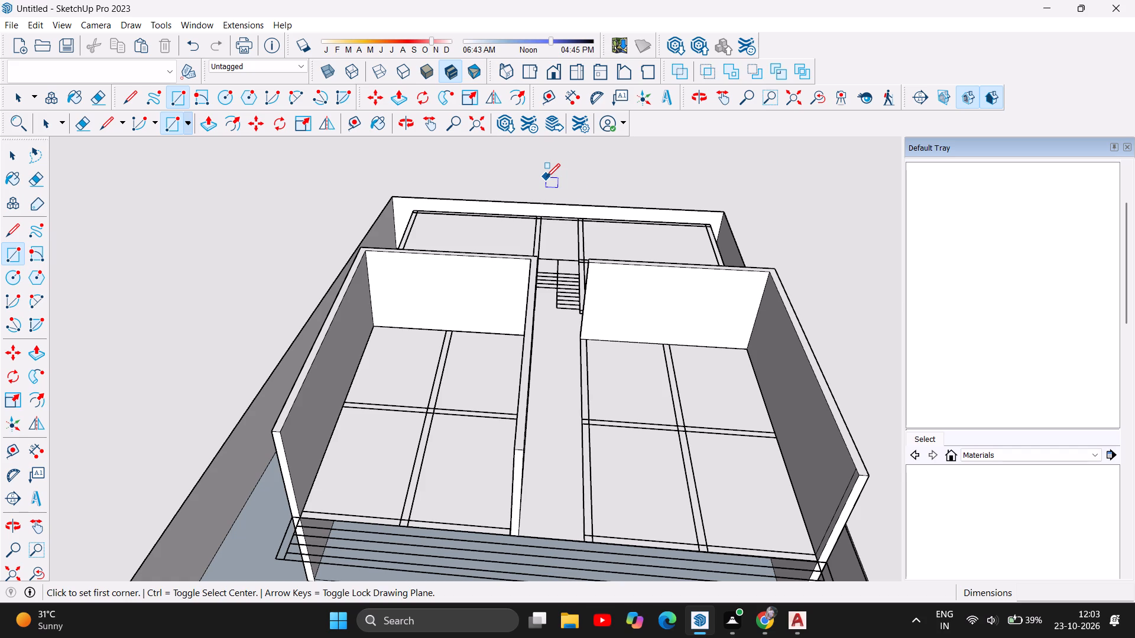
scroll(586, 343, up, 3)
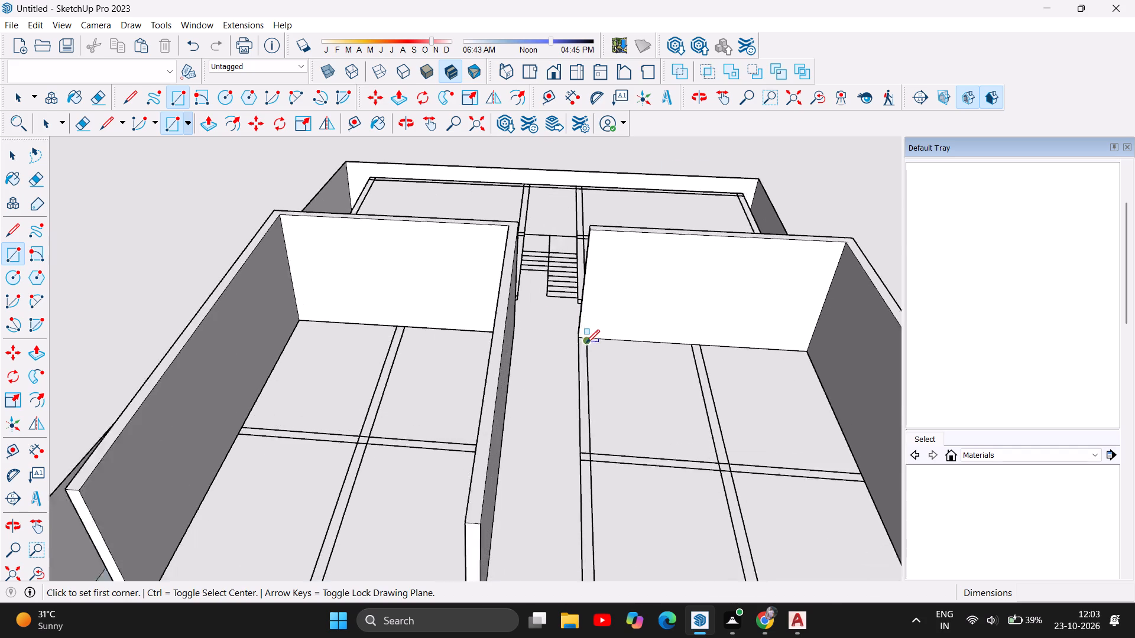
scroll(586, 343, up, 14)
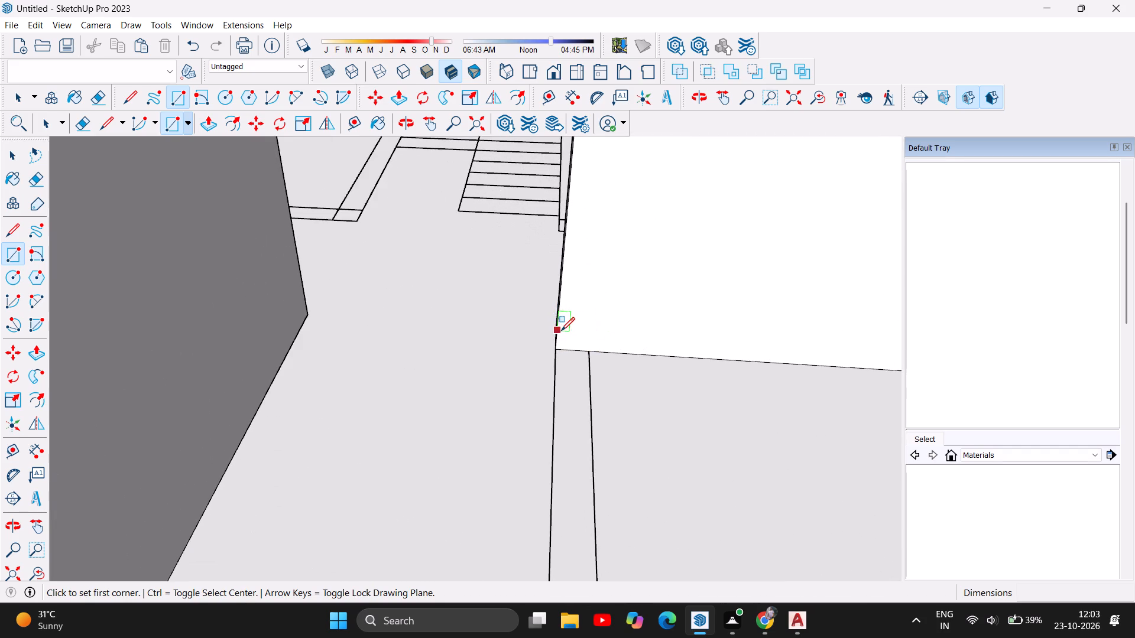
scroll(599, 347, up, 12)
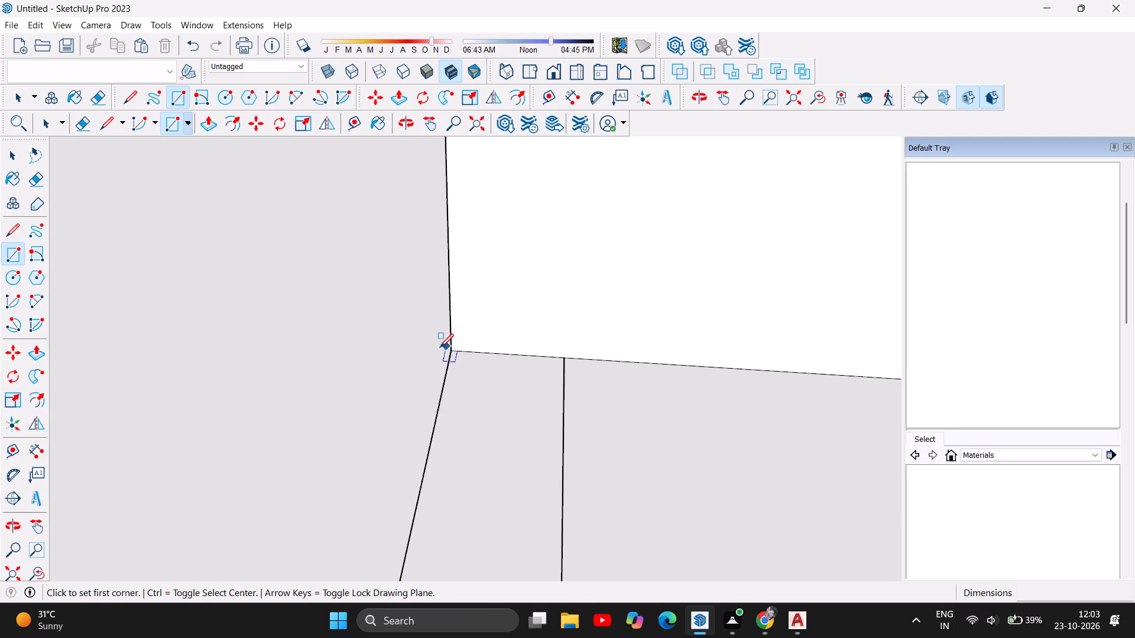
click(452, 349)
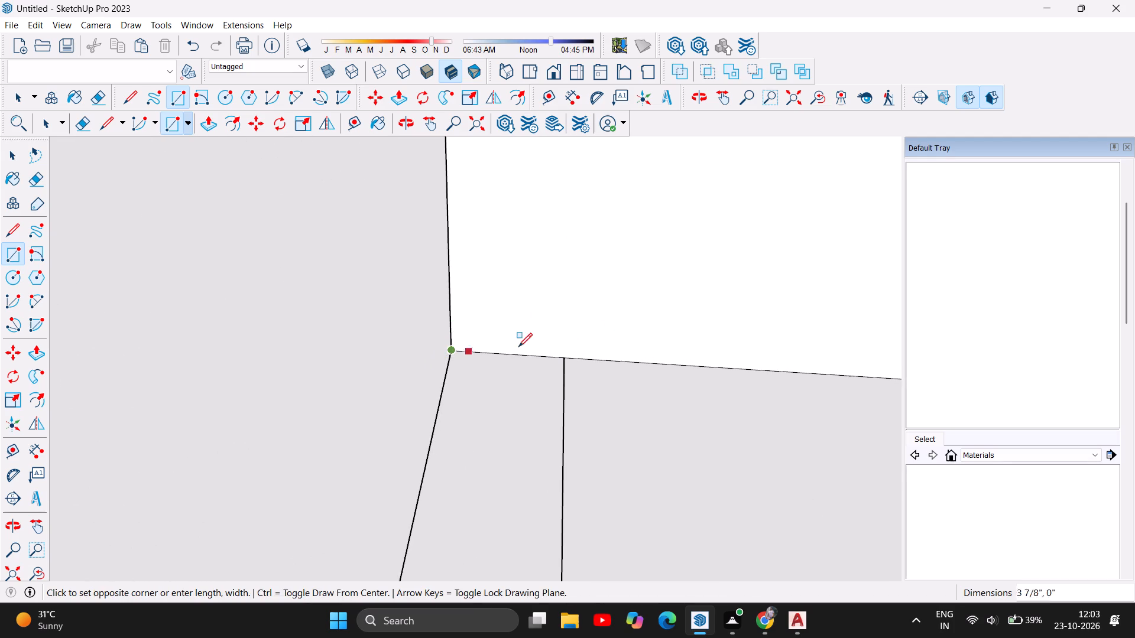
click(566, 357)
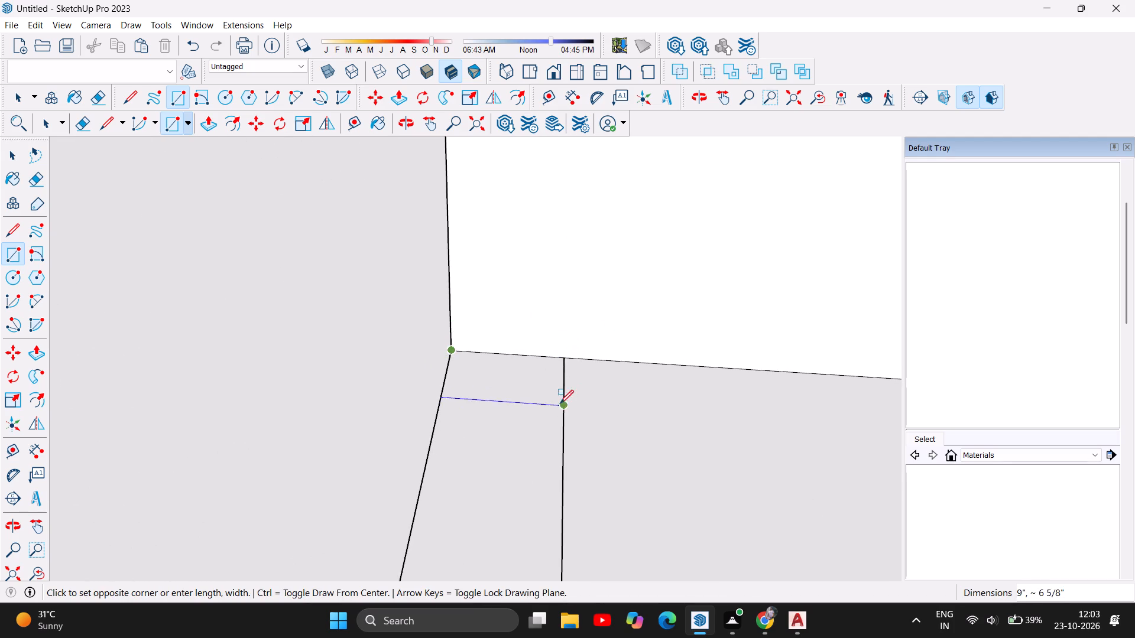
scroll(557, 396, down, 19)
scroll(553, 390, down, 7)
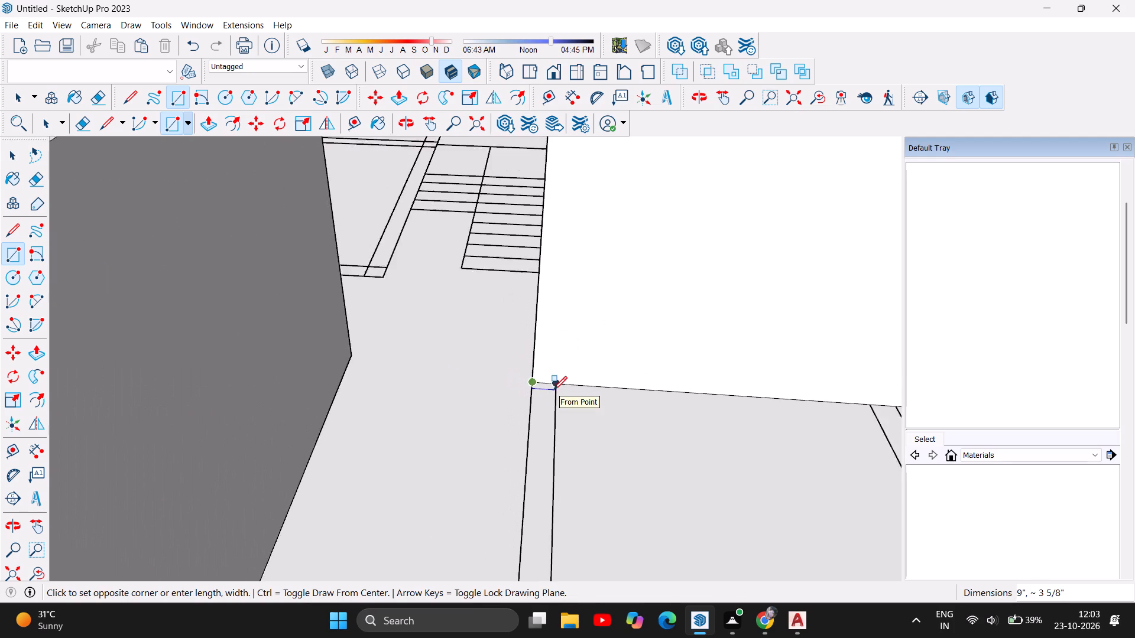
scroll(553, 390, down, 7)
scroll(565, 442, down, 12)
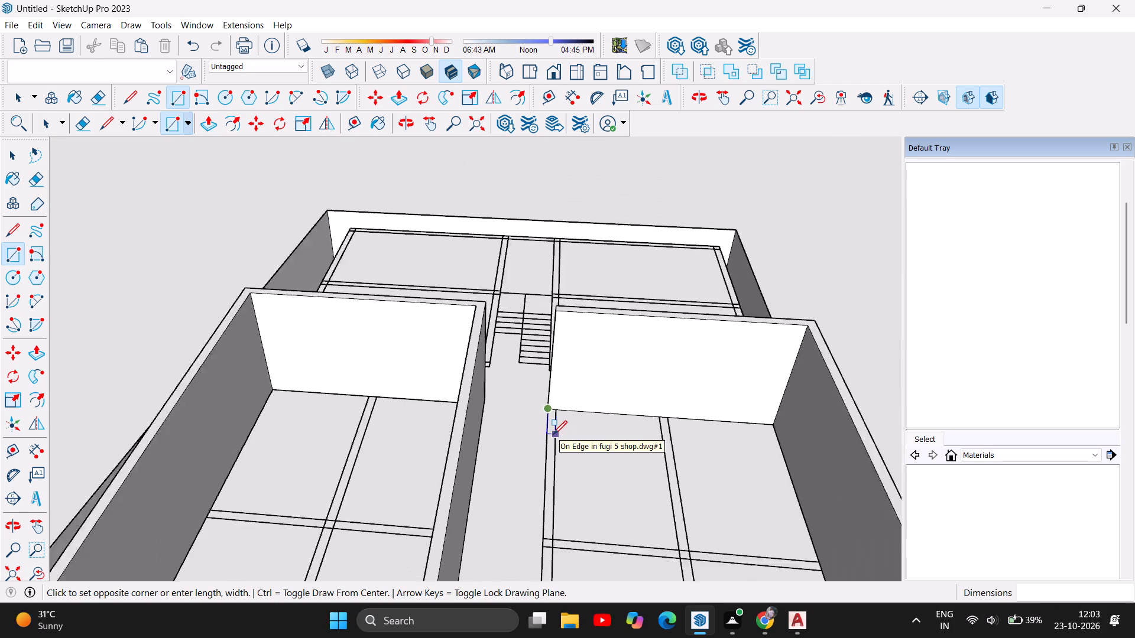
scroll(553, 434, down, 12)
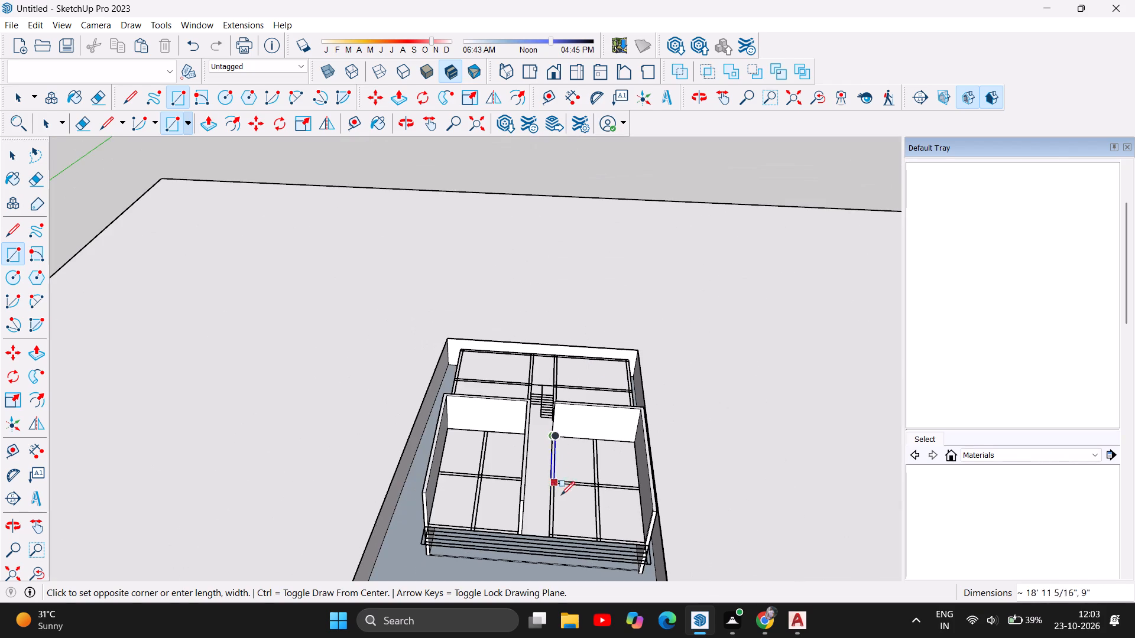
scroll(553, 528, up, 4)
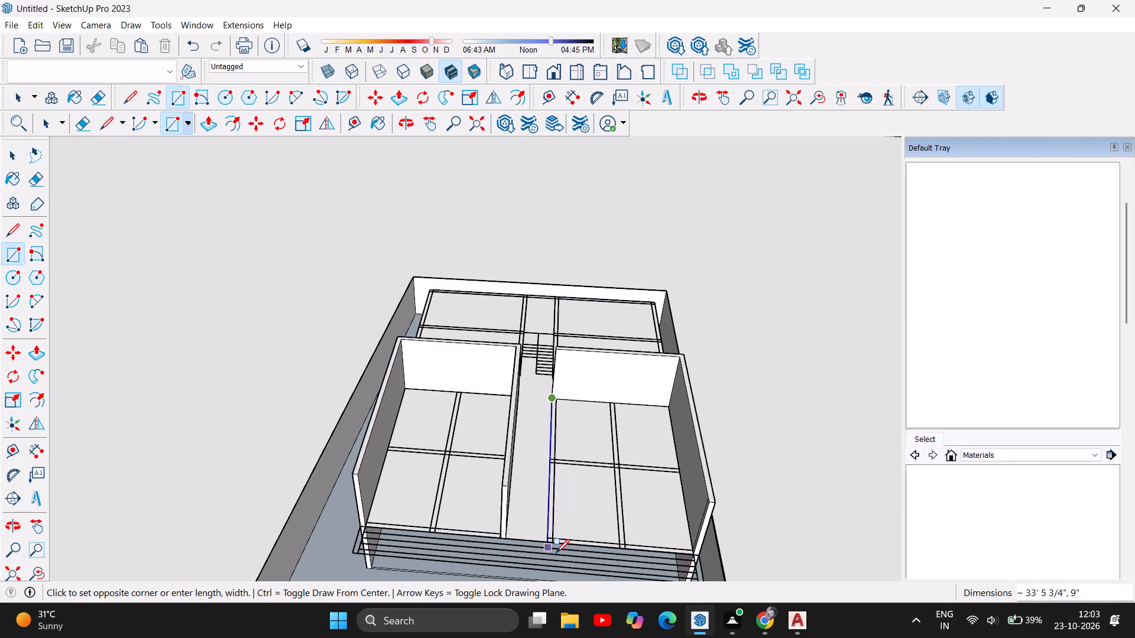
scroll(555, 552, up, 12)
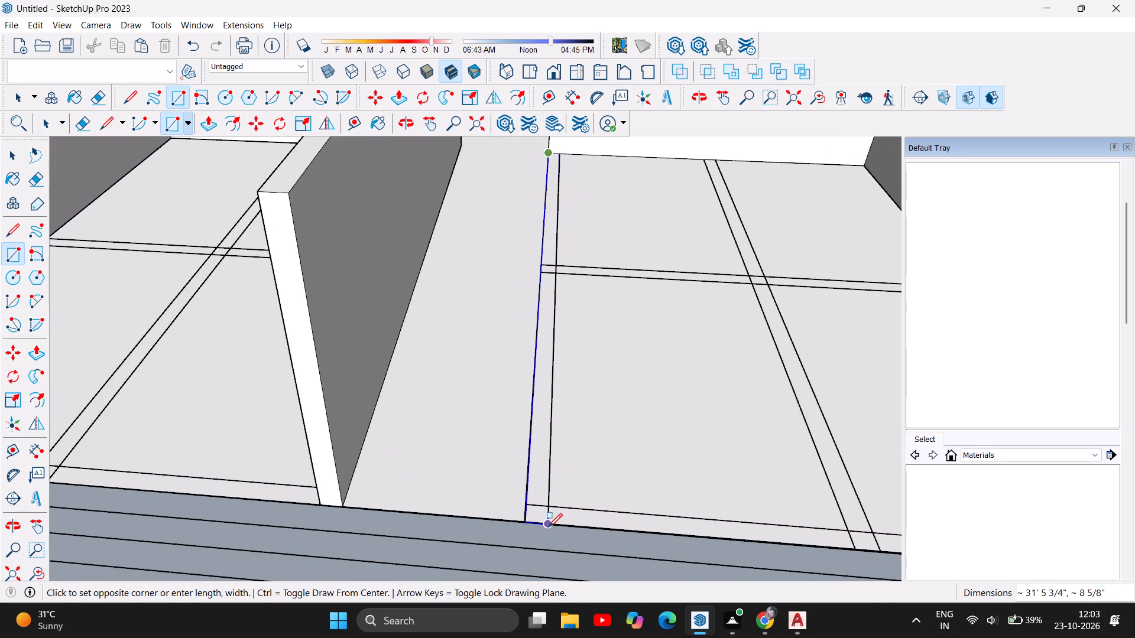
click(551, 522)
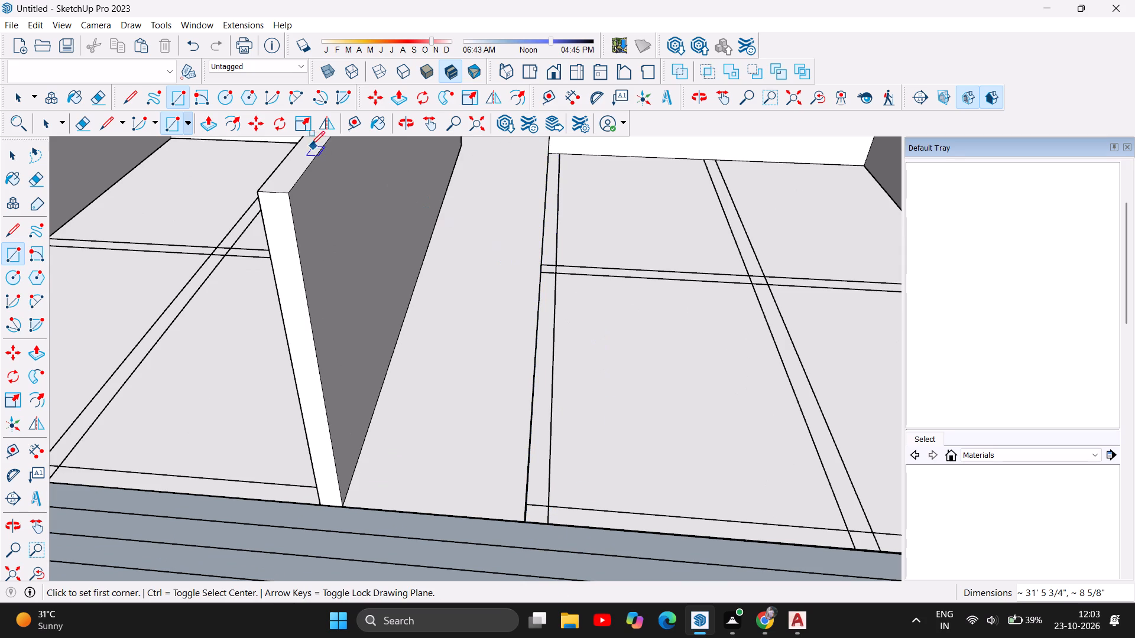
Push/Pull both segments of the passage wall outline, the front-steps part and the part by the cross wall, up 11'.
click(205, 121)
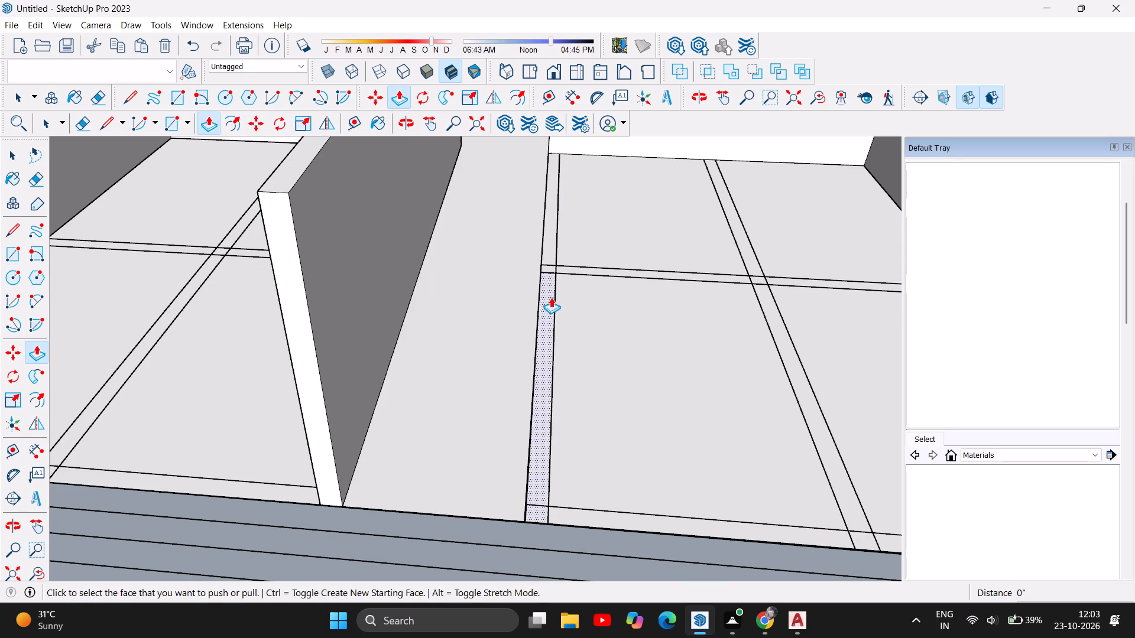
click(550, 300)
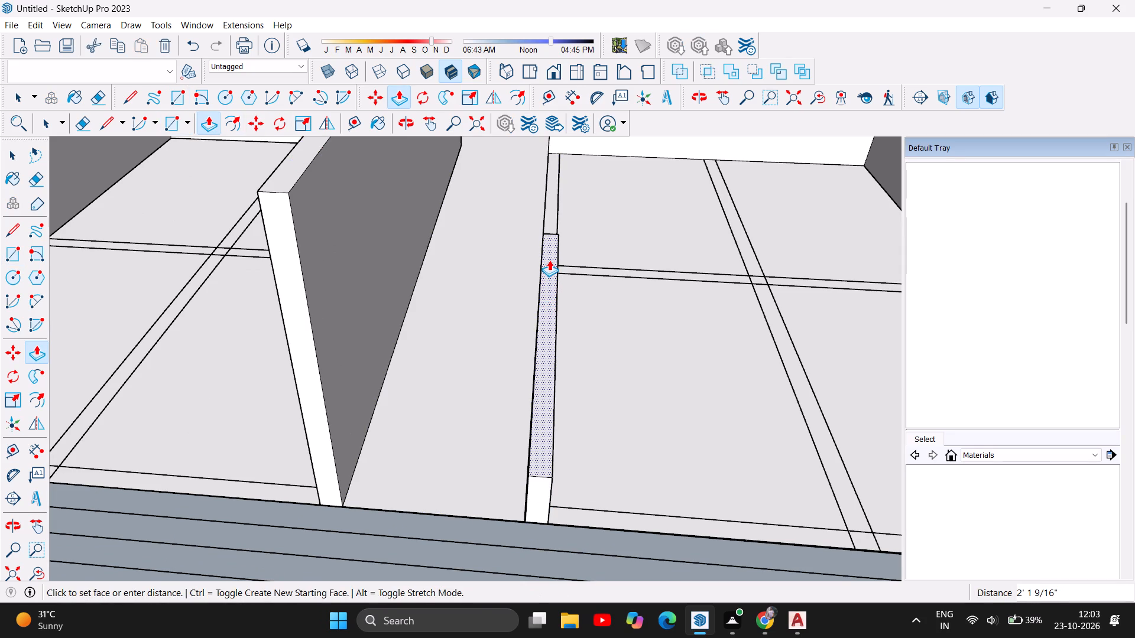
text(11')
key(Return)
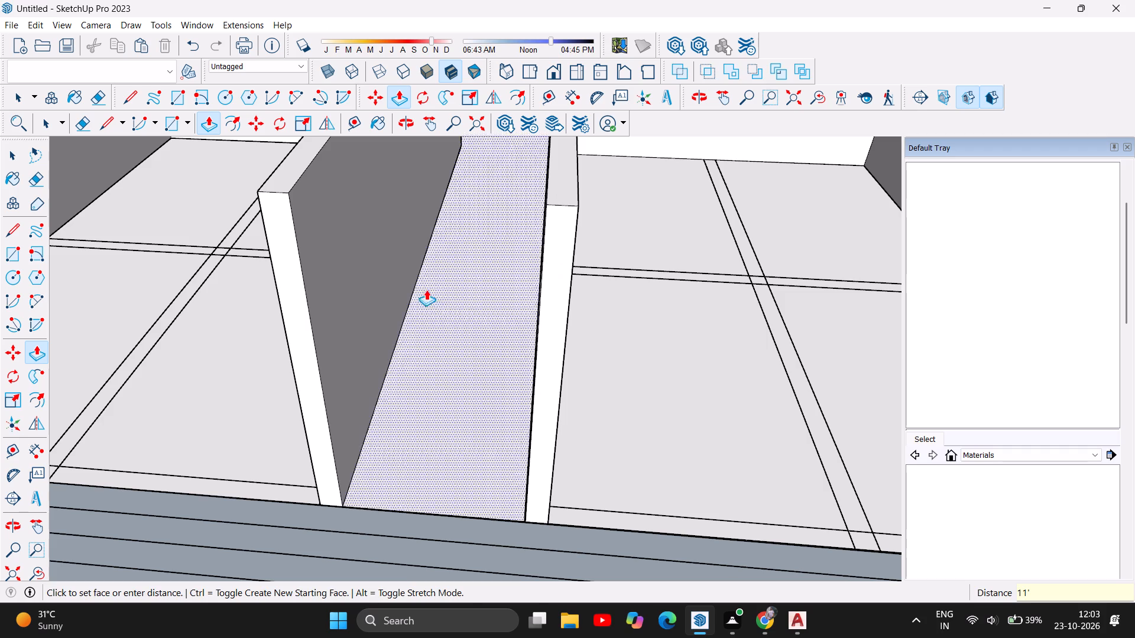
scroll(399, 418, down, 12)
scroll(579, 184, up, 4)
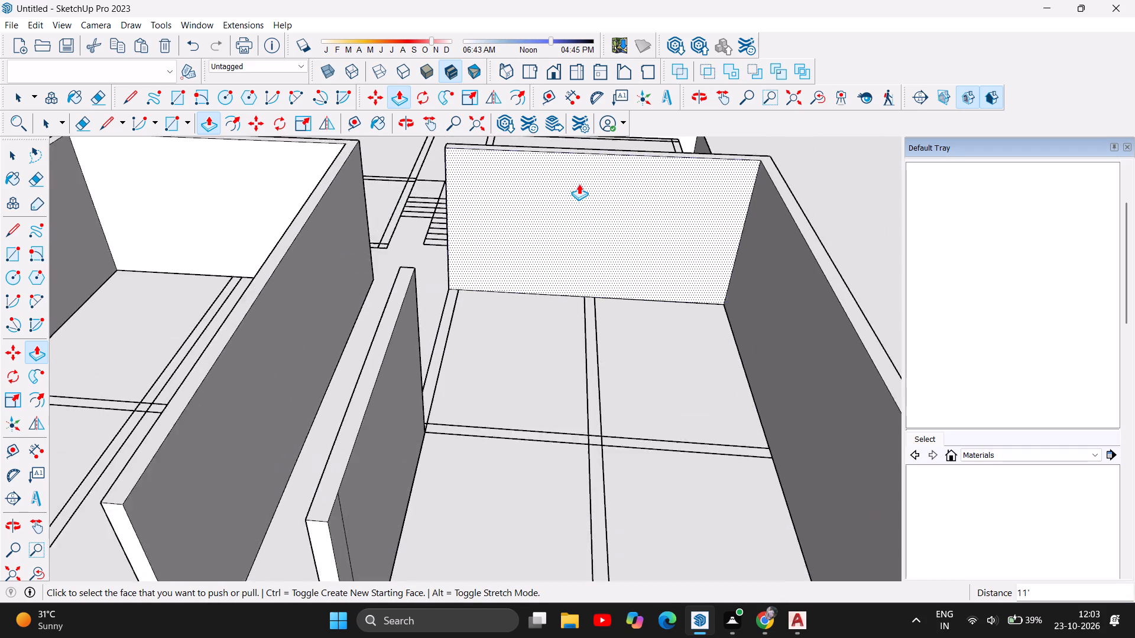
scroll(579, 184, up, 3)
click(416, 332)
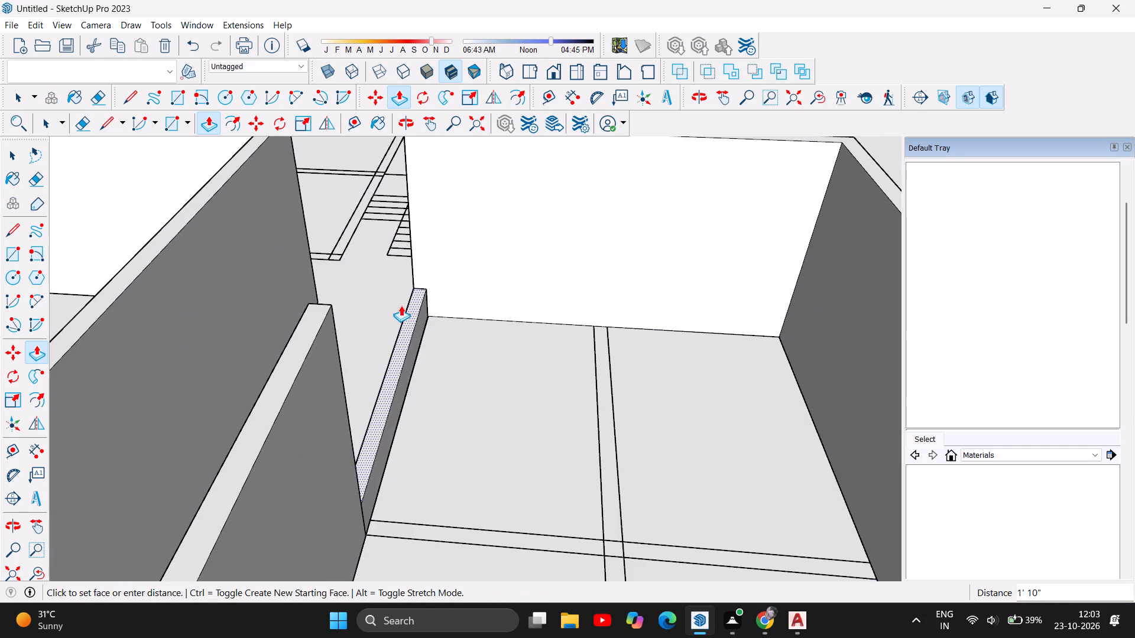
text(11')
key(Return)
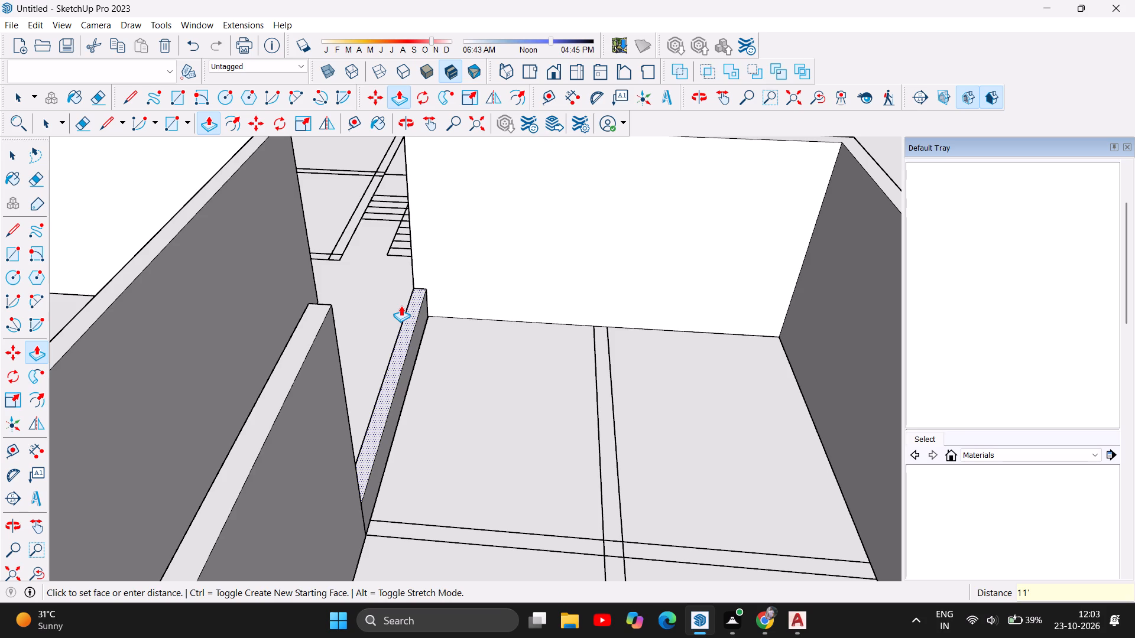
Delete the room-side vertical seam, the top-face seam and the passage-side vertical seam where the new passage wall's two segments meet.
scroll(340, 360, down, 6)
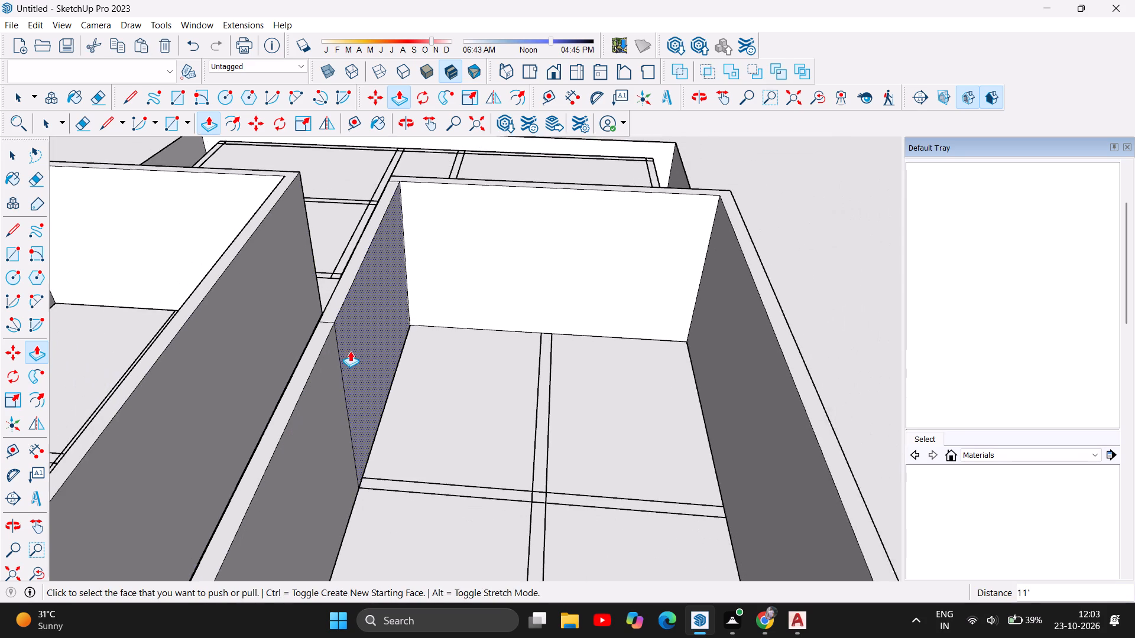
scroll(423, 342, down, 6)
scroll(566, 375, down, 4)
scroll(683, 347, up, 3)
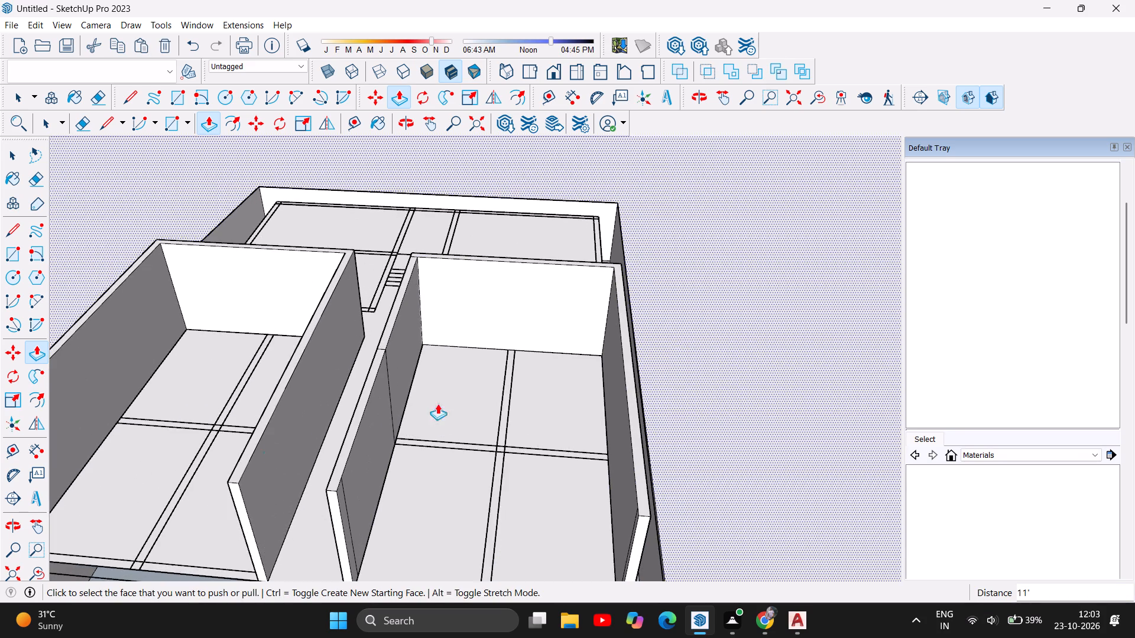
scroll(497, 361, up, 5)
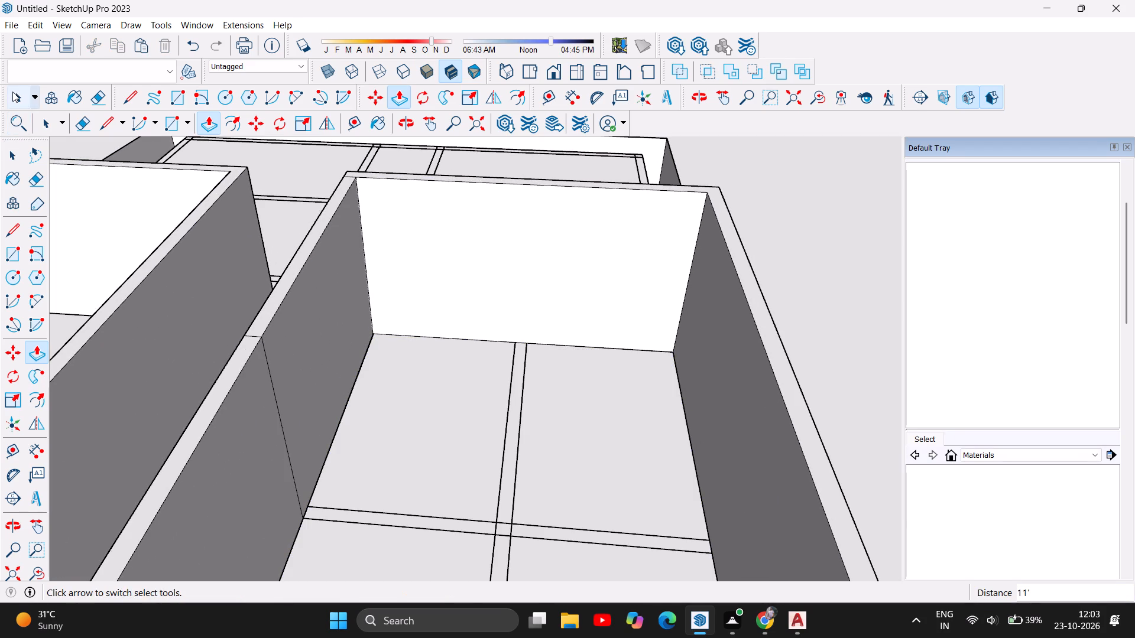
click(12, 92)
scroll(372, 388, up, 2)
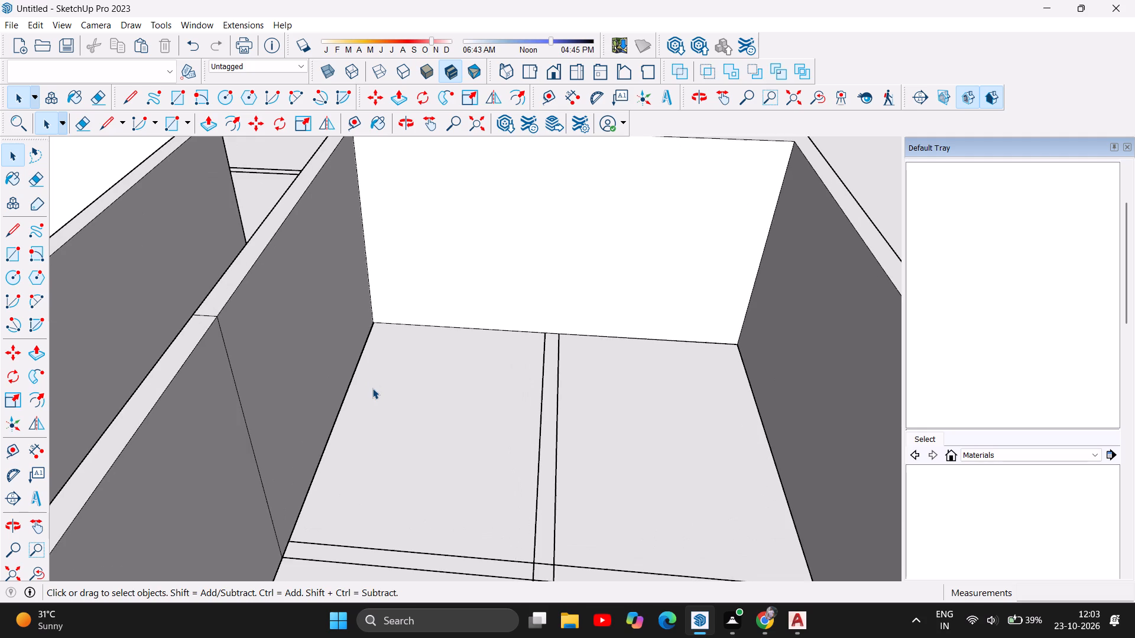
click(236, 389)
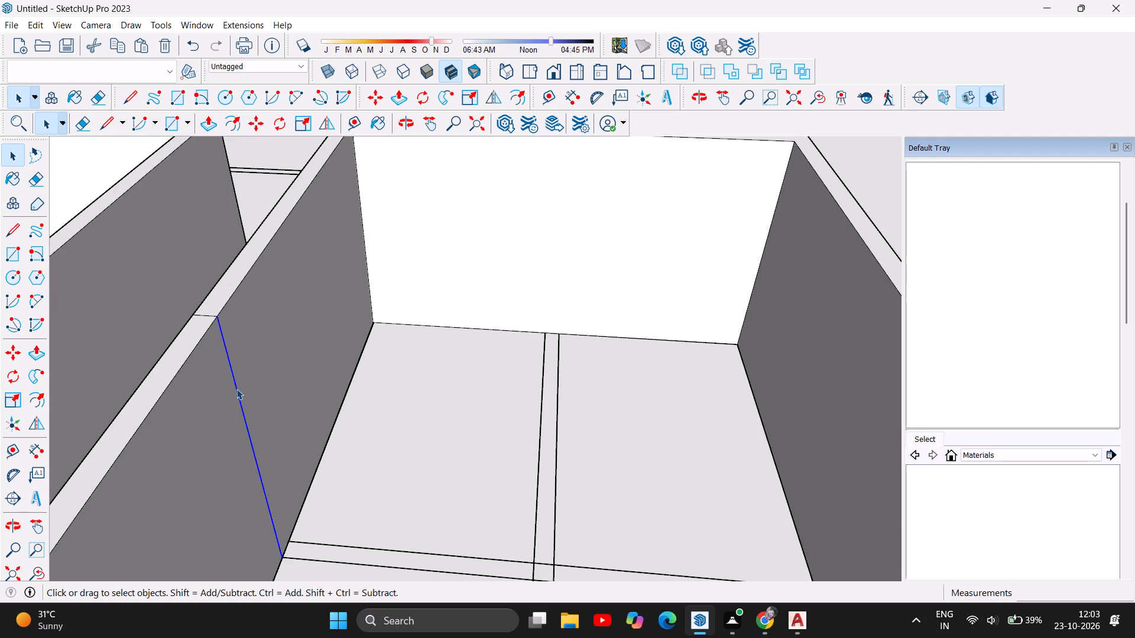
key(Delete)
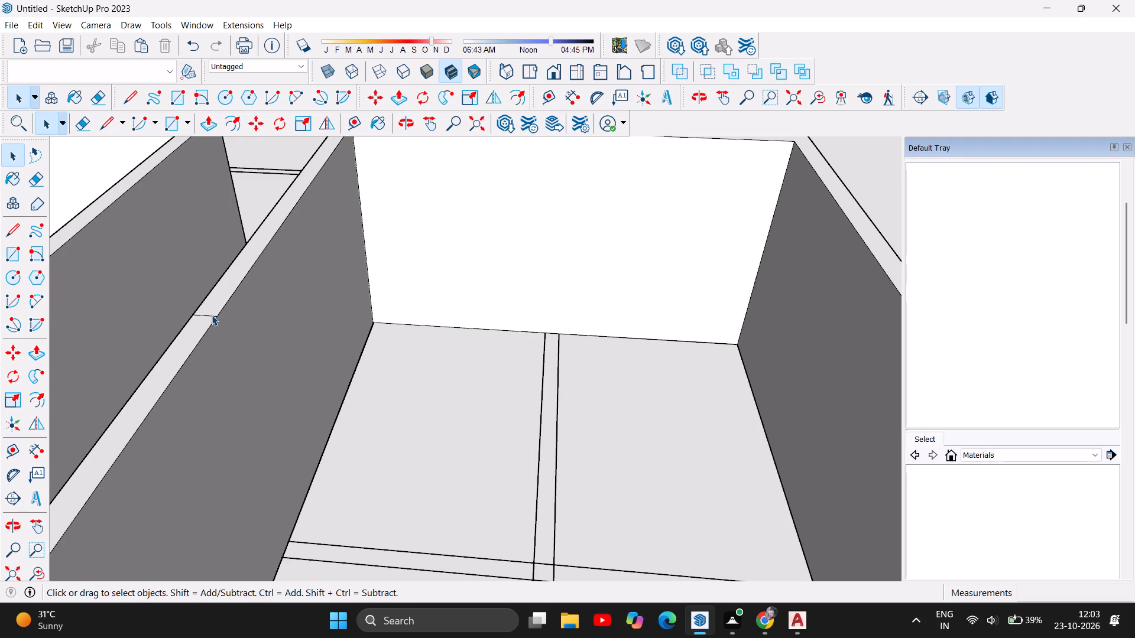
click(212, 315)
key(Delete)
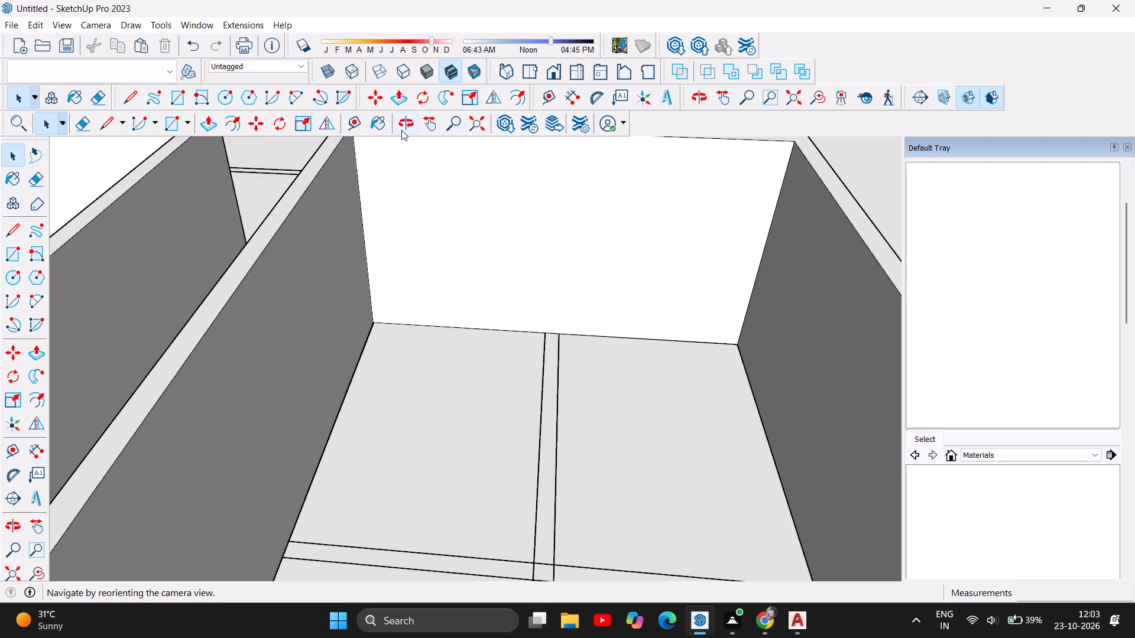
click(401, 130)
drag(106, 333, 280, 289)
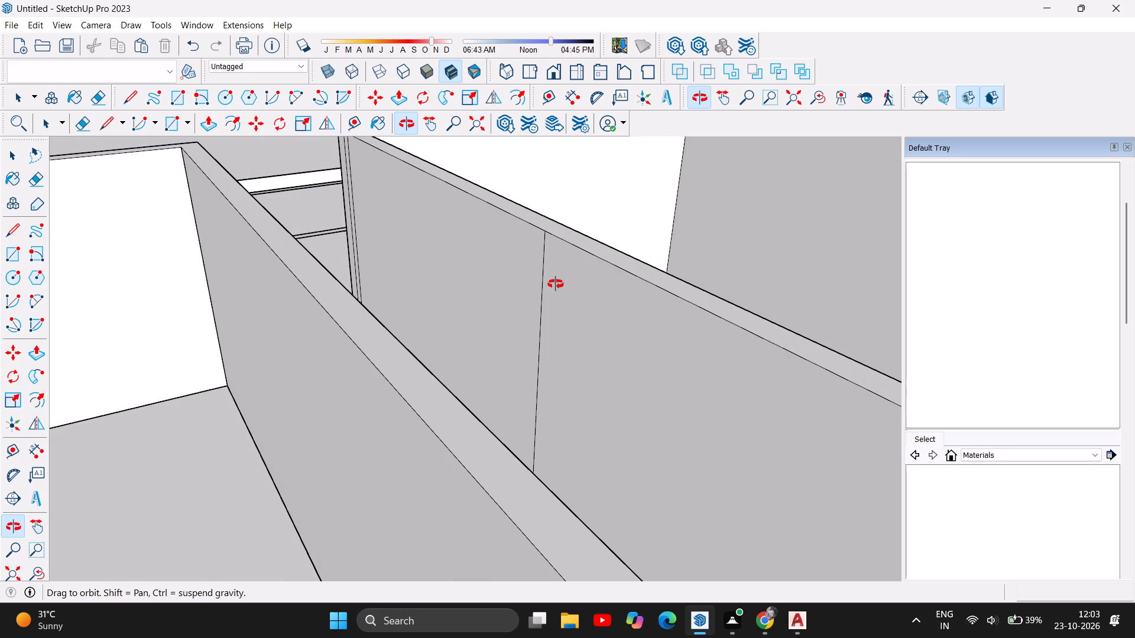
click(15, 160)
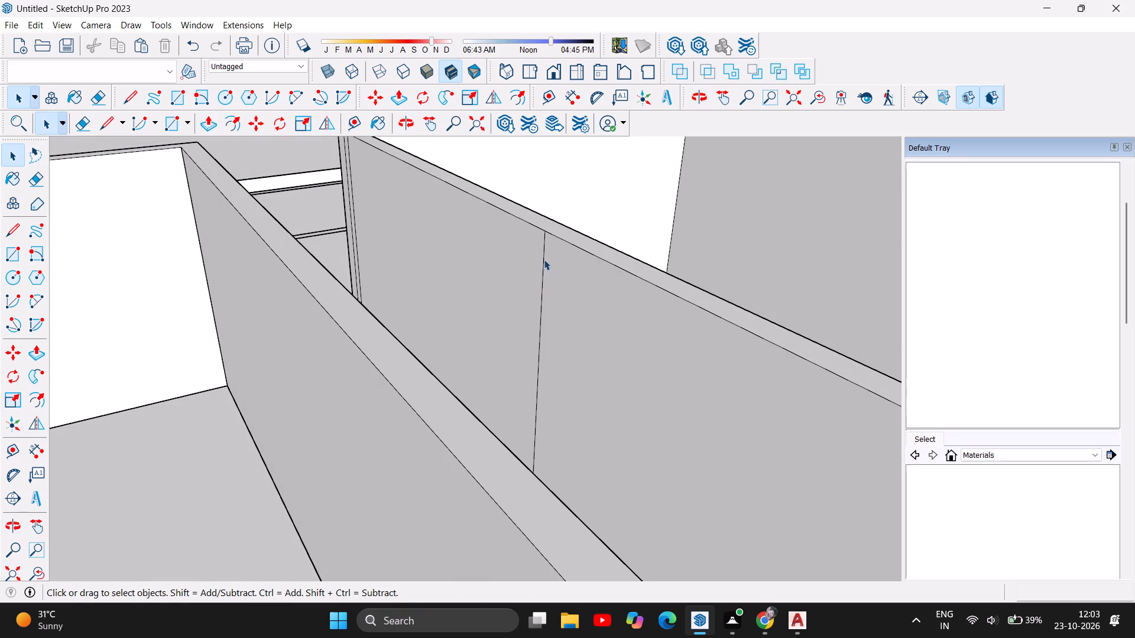
click(544, 259)
key(Delete)
Examine the raised upper-storey walls and the remaining floor-plan outlines around the staircase from the front, sides and rear.
scroll(279, 467, down, 4)
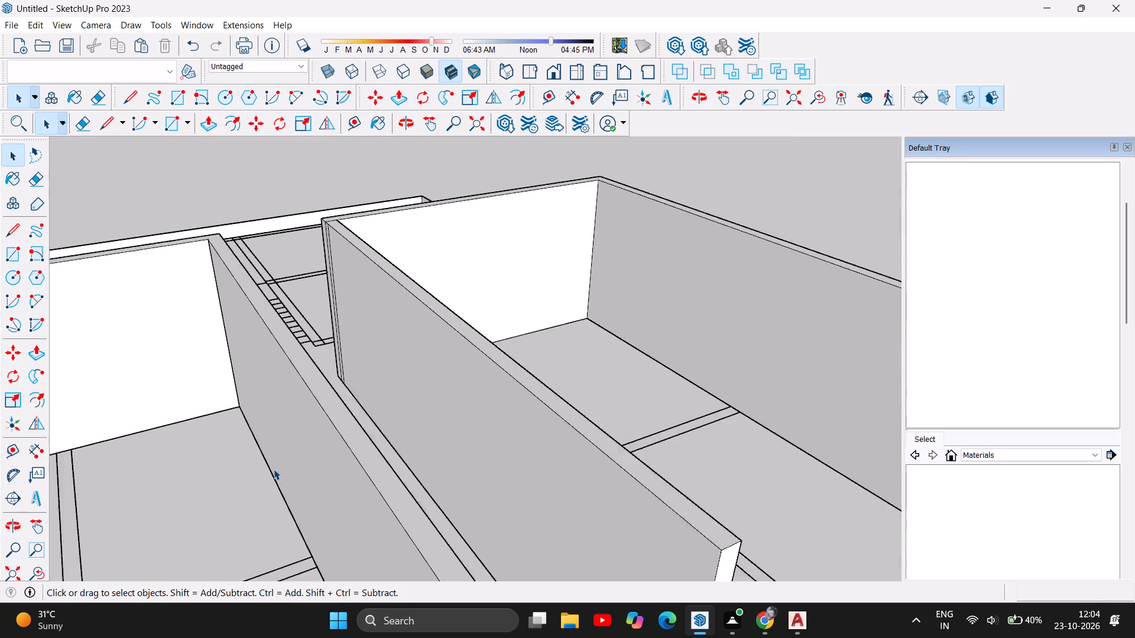
scroll(274, 469, down, 8)
scroll(273, 375, down, 6)
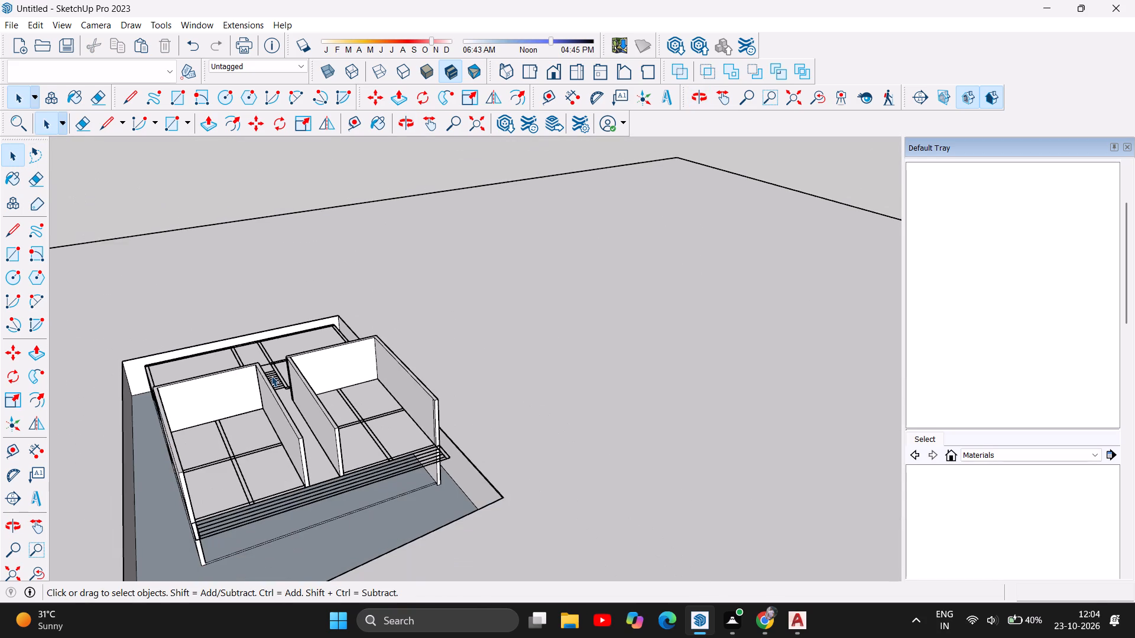
scroll(365, 458, up, 6)
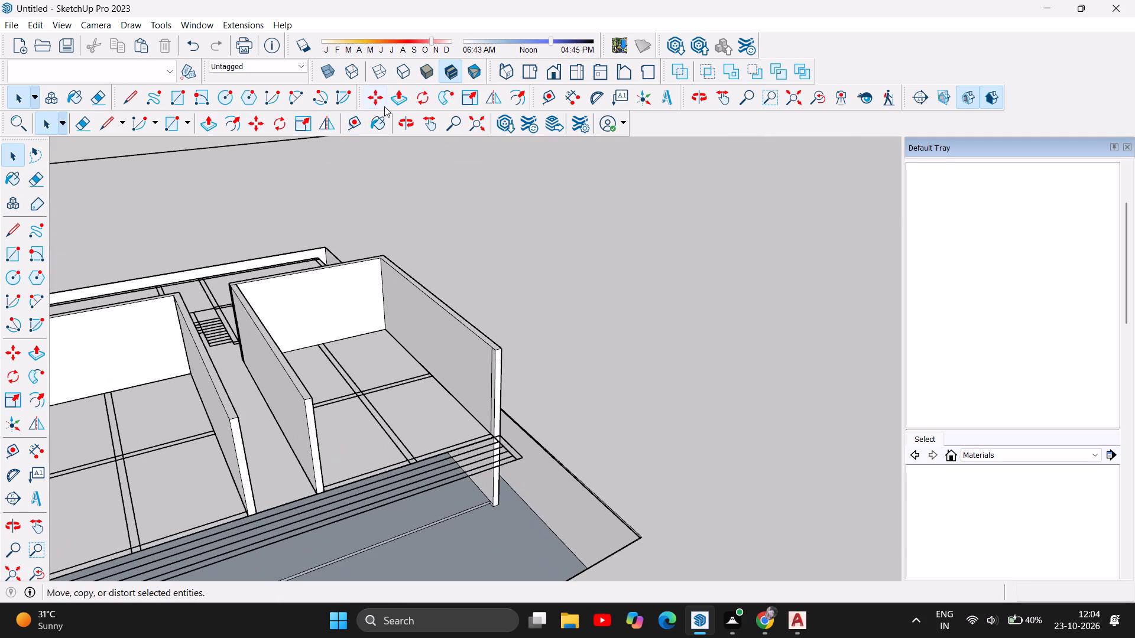
click(401, 125)
drag(537, 387, 398, 355)
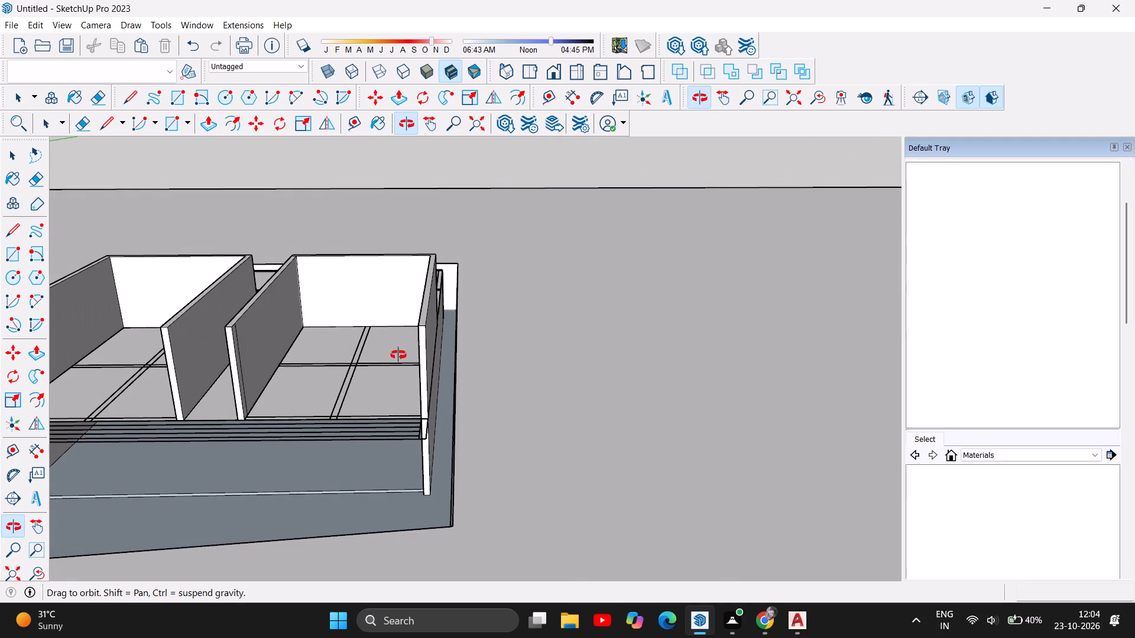
scroll(525, 353, down, 6)
drag(390, 354, 483, 297)
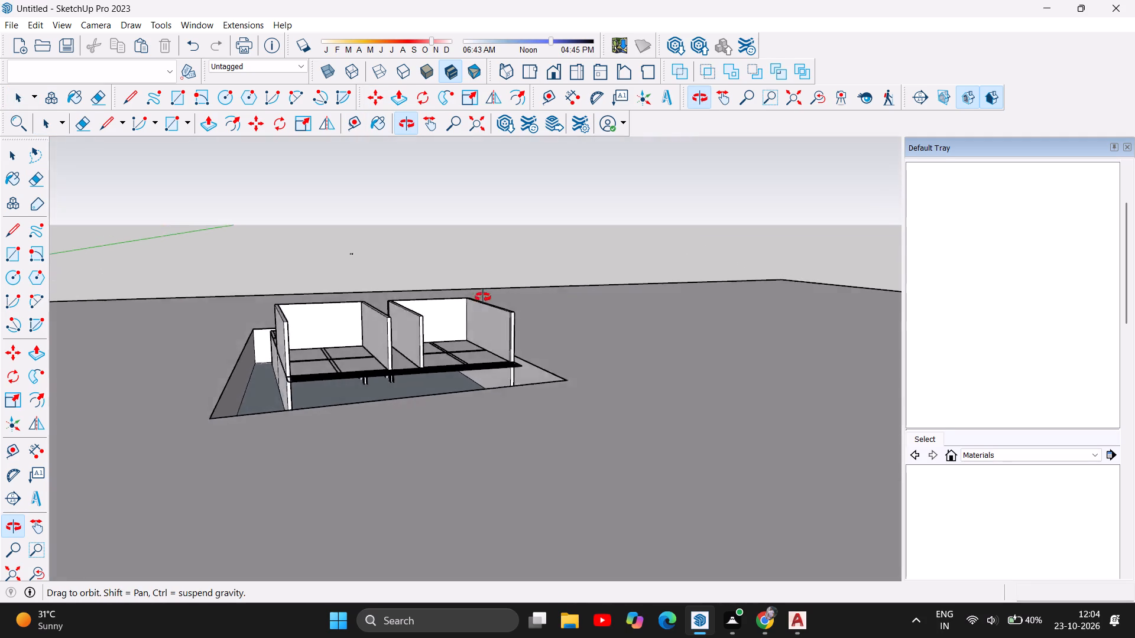
drag(483, 297, 600, 296)
drag(390, 357, 648, 382)
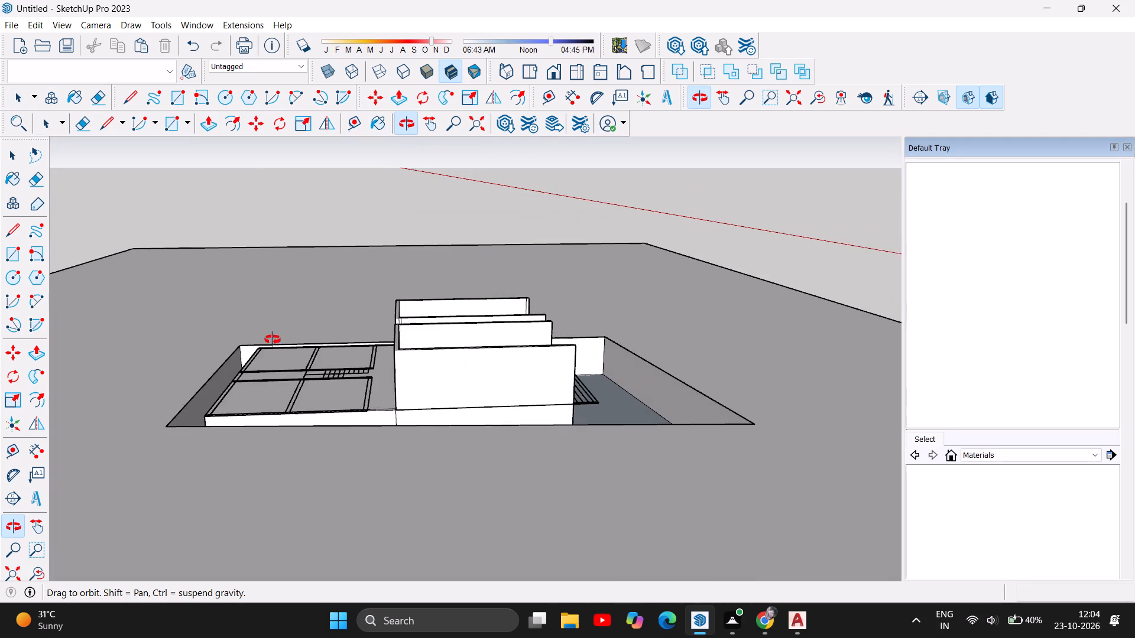
drag(273, 340, 510, 326)
drag(314, 372, 612, 393)
drag(374, 417, 598, 409)
drag(419, 415, 550, 510)
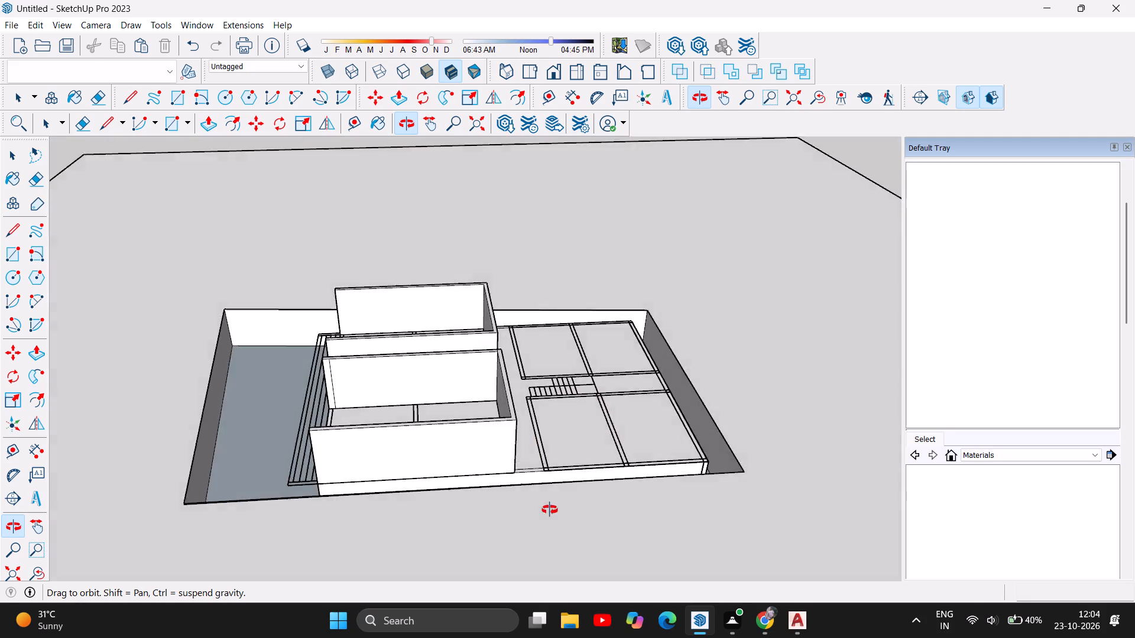
drag(550, 510, 0, 403)
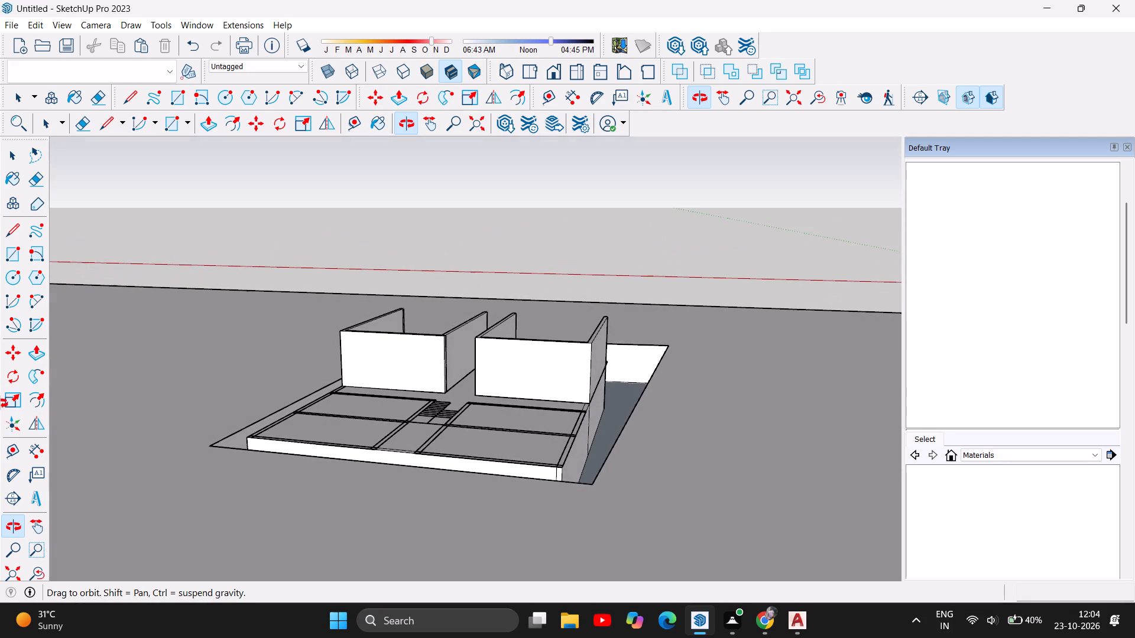
Delete the two passage-side vertical seams and the top-face seam where the cross wall meets the passage wall, near the staircase.
drag(0, 403, 1, 402)
drag(544, 386, 345, 421)
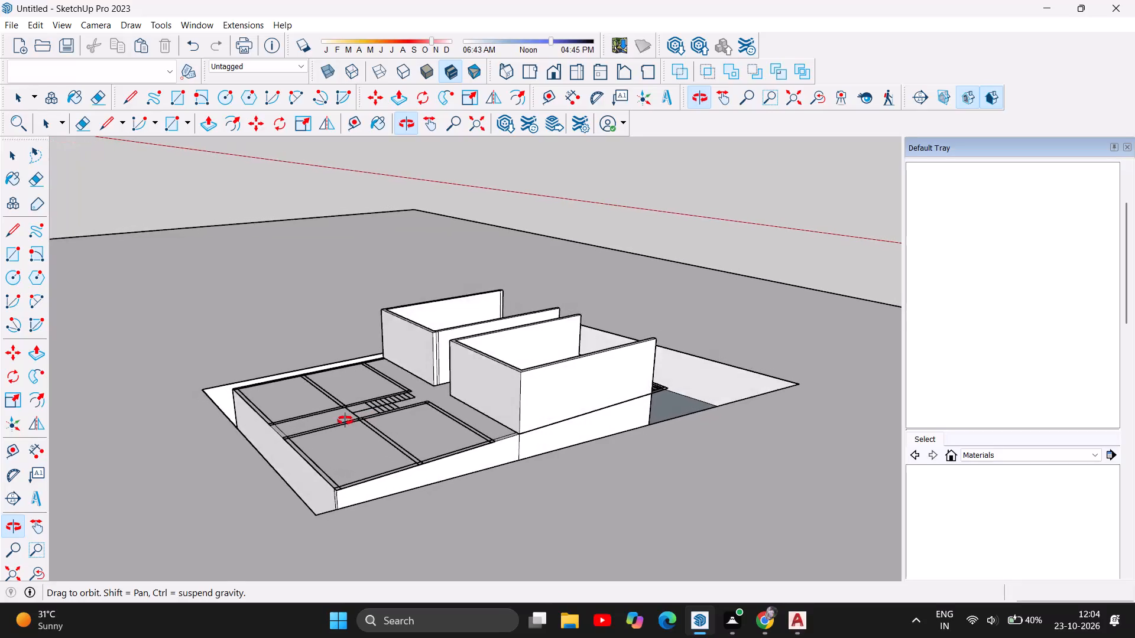
drag(345, 421, 304, 408)
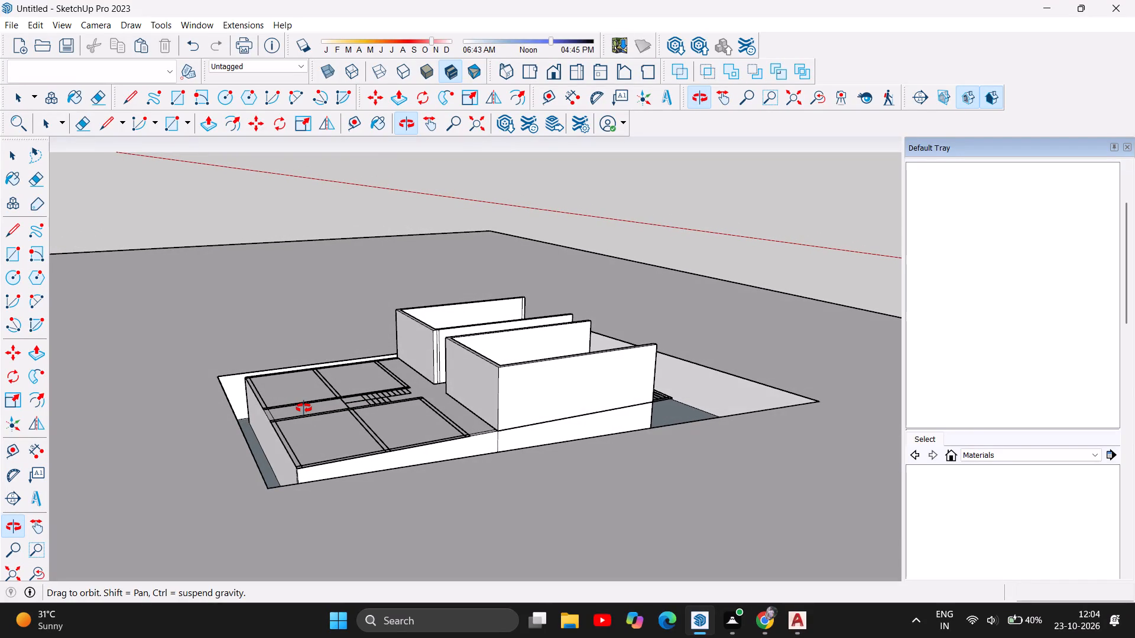
drag(304, 408, 303, 408)
drag(653, 344, 434, 382)
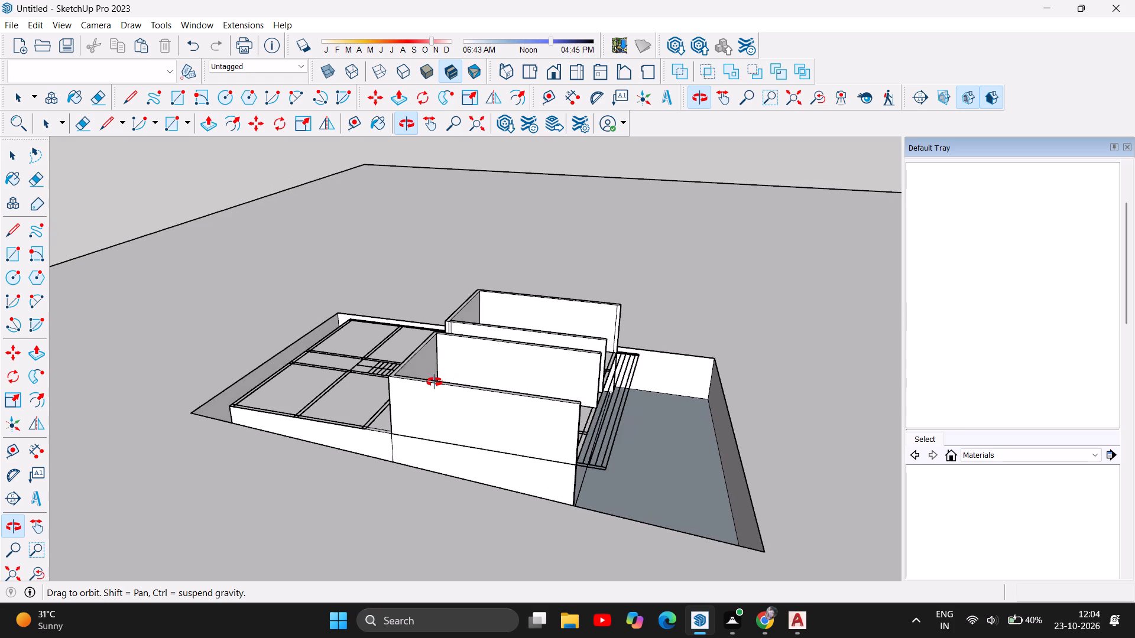
drag(434, 382, 256, 363)
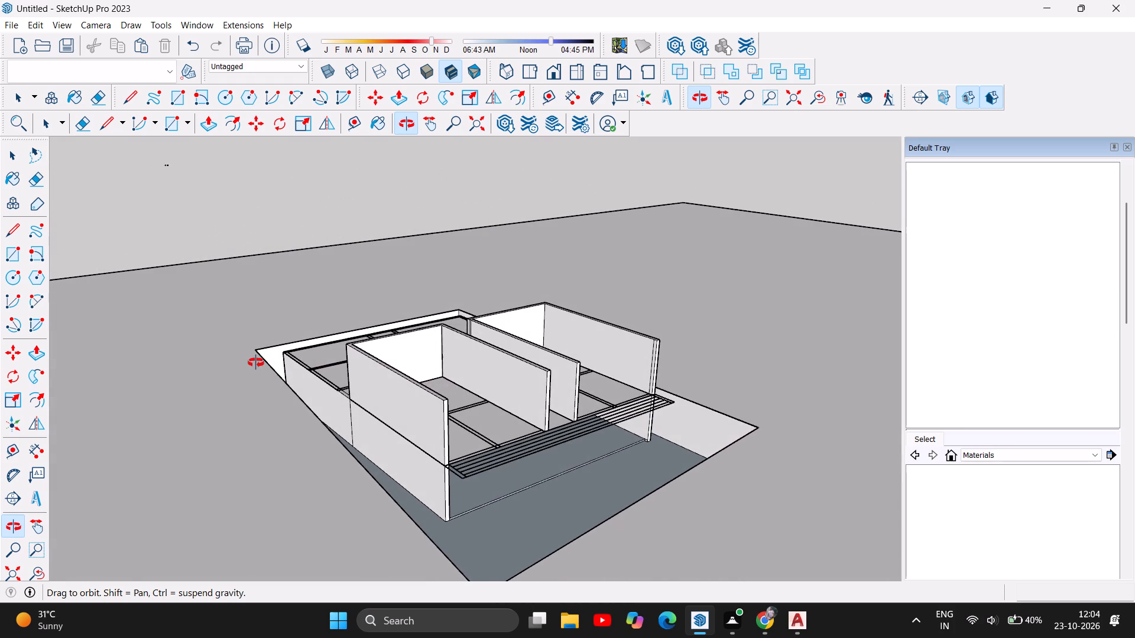
drag(256, 363, 253, 363)
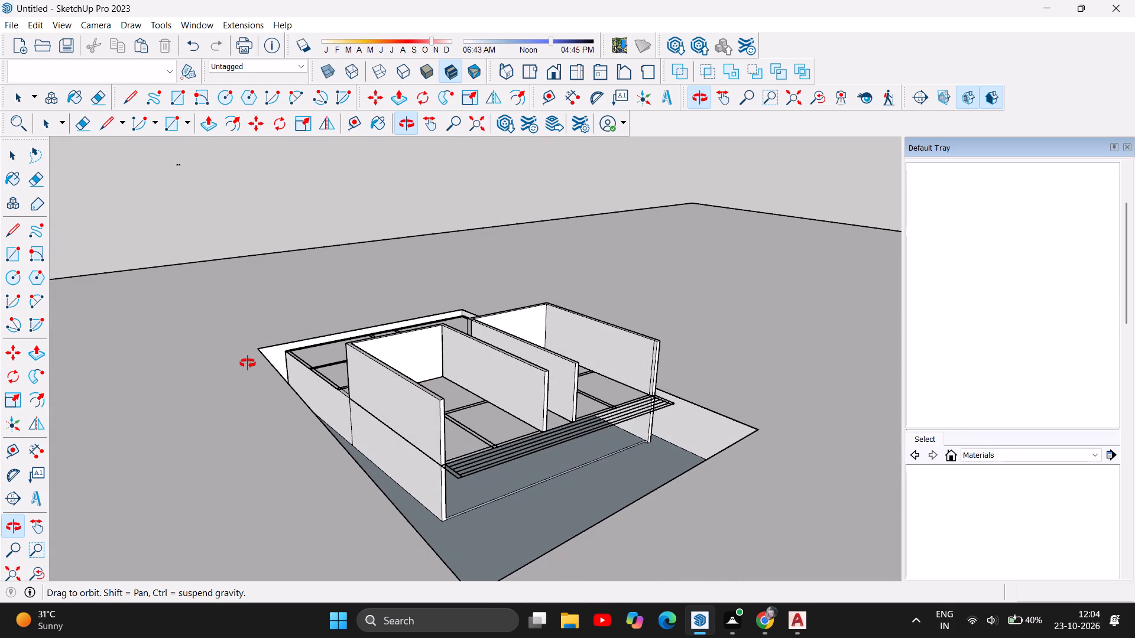
scroll(587, 278, up, 5)
drag(472, 434, 385, 550)
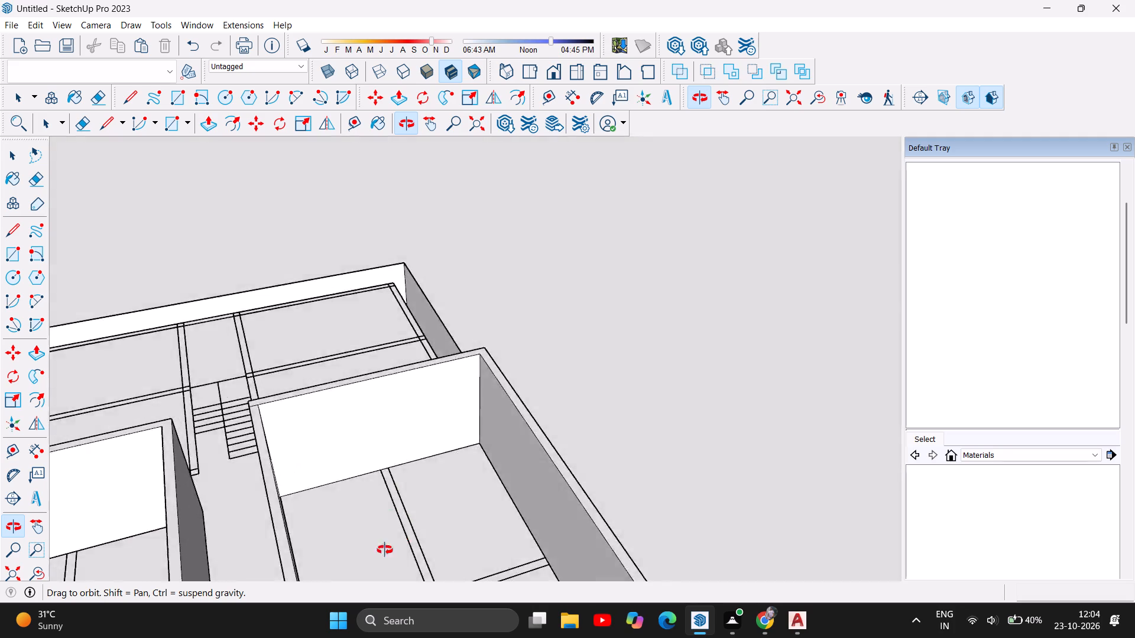
drag(385, 550, 346, 610)
scroll(245, 406, up, 10)
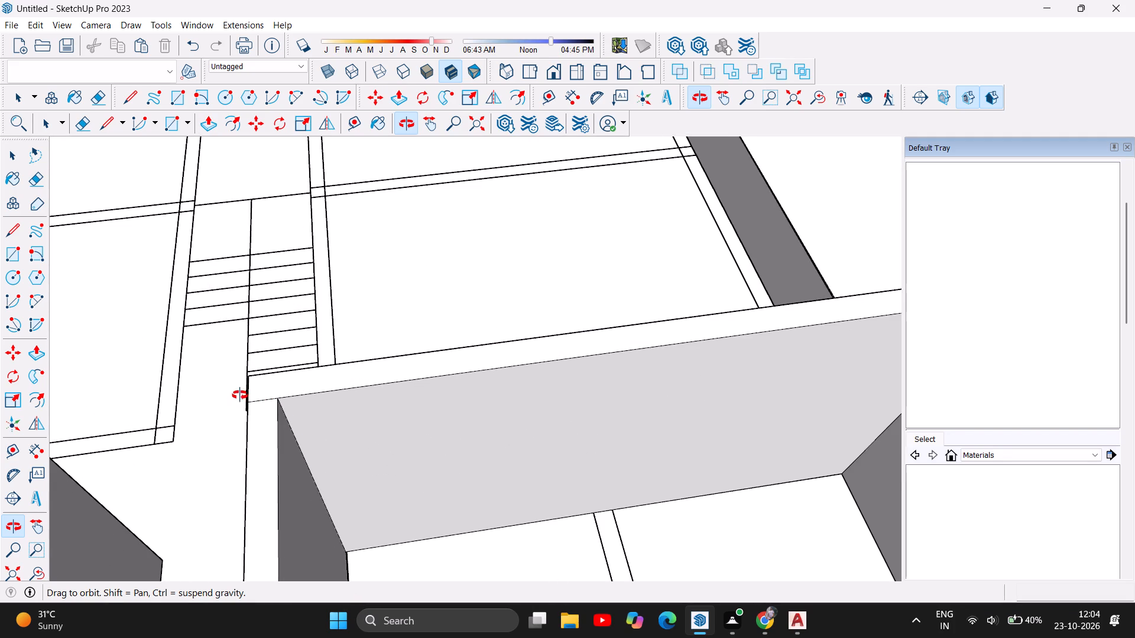
drag(212, 427, 565, 396)
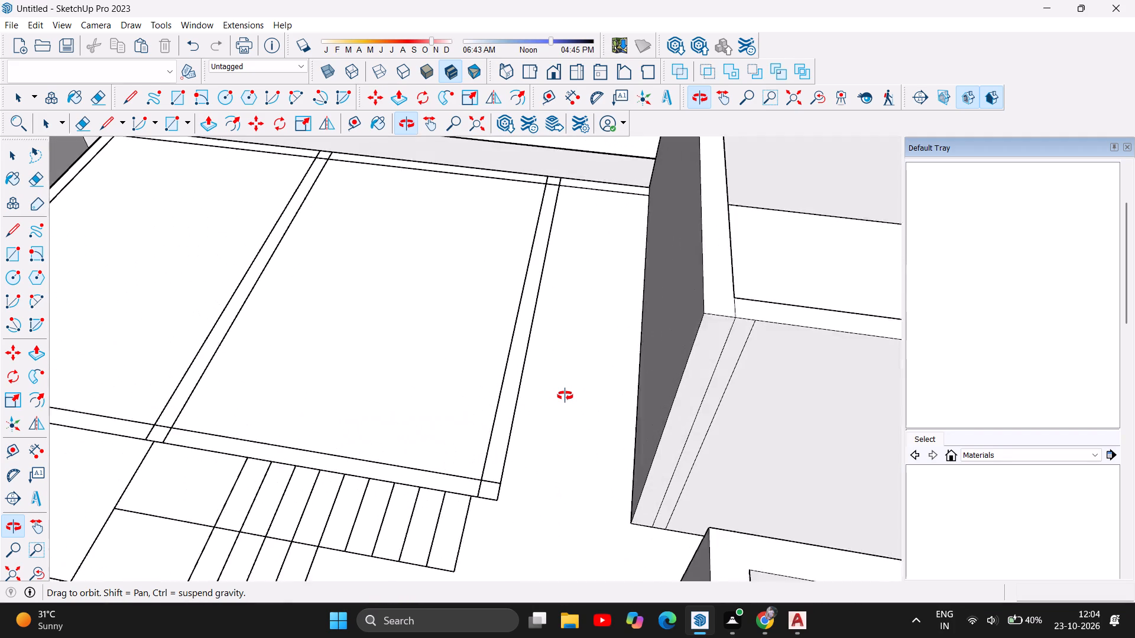
drag(565, 396, 570, 396)
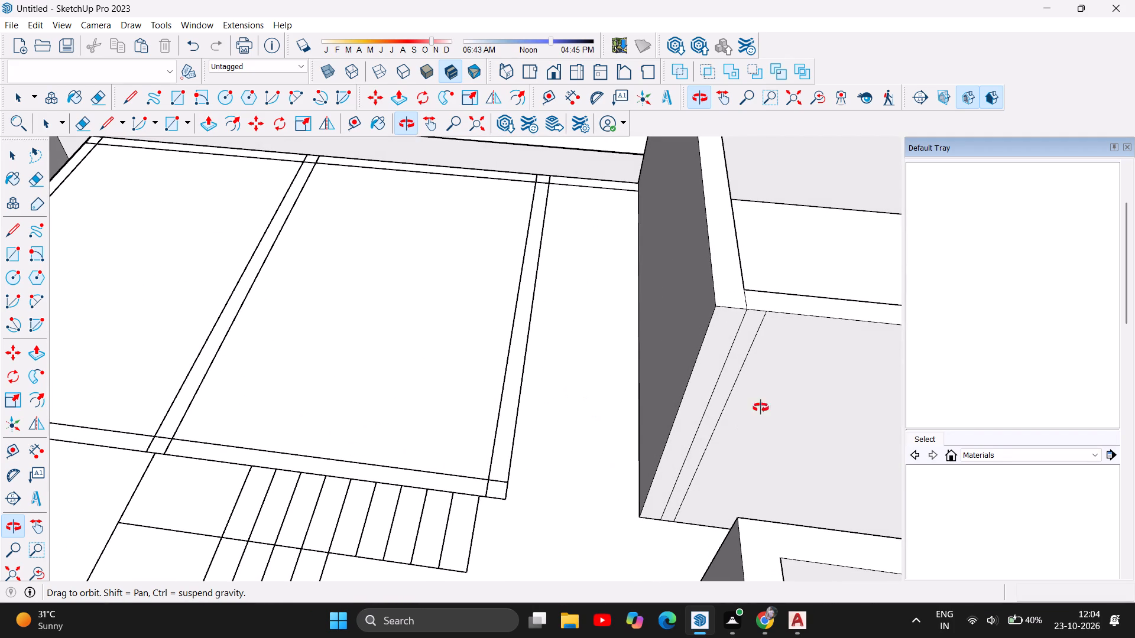
scroll(781, 360, up, 2)
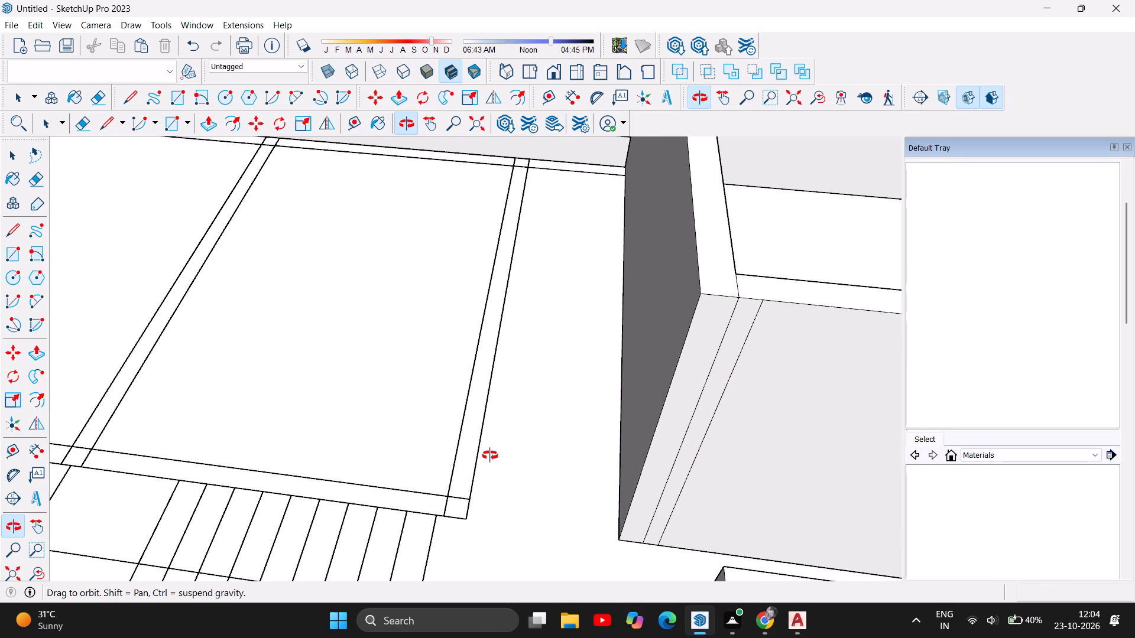
scroll(489, 464, down, 6)
drag(598, 447, 510, 444)
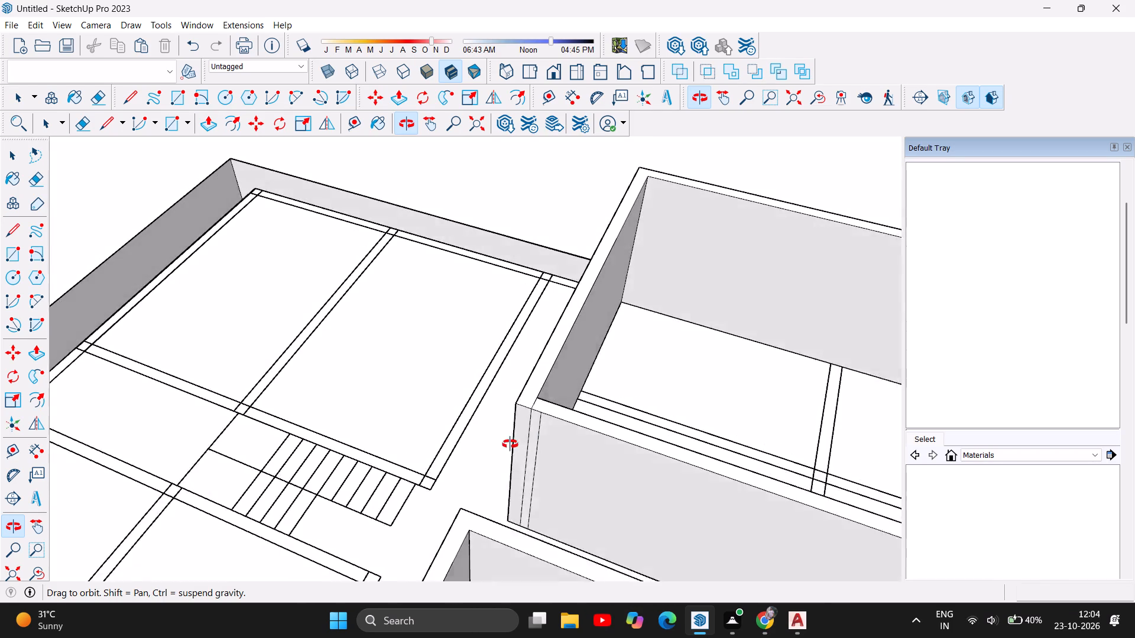
drag(510, 444, 537, 435)
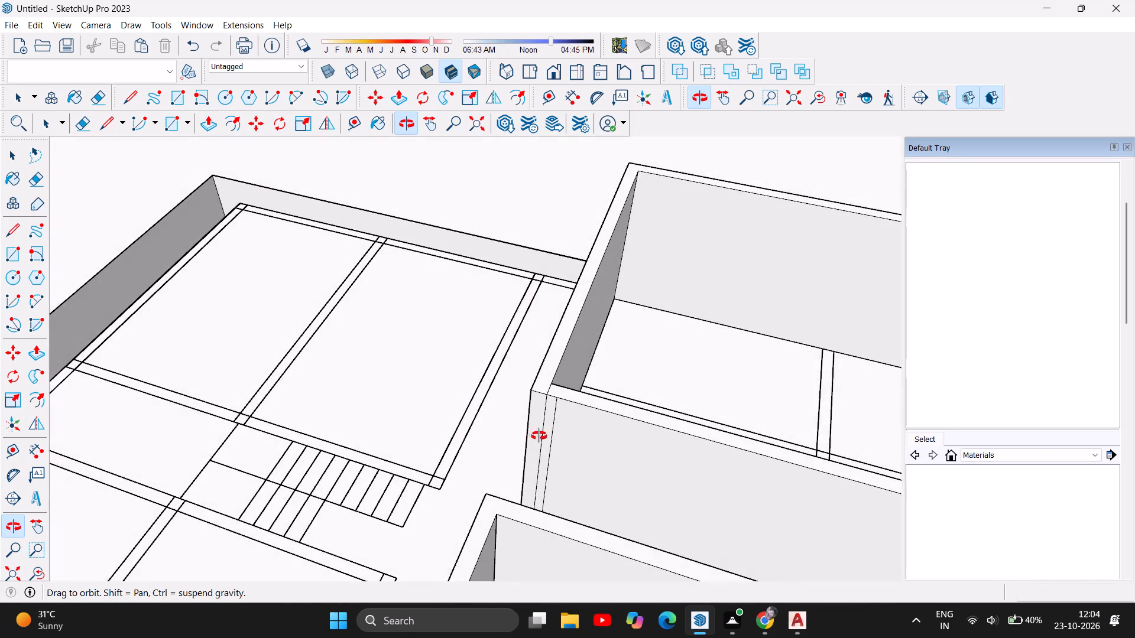
scroll(550, 429, up, 6)
click(11, 155)
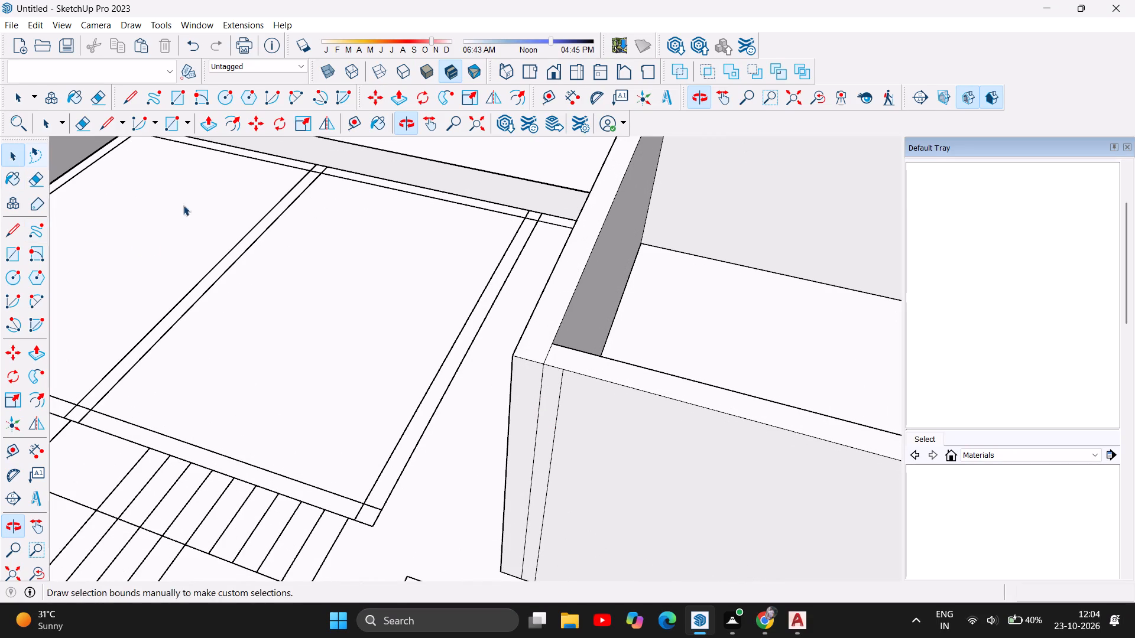
click(556, 428)
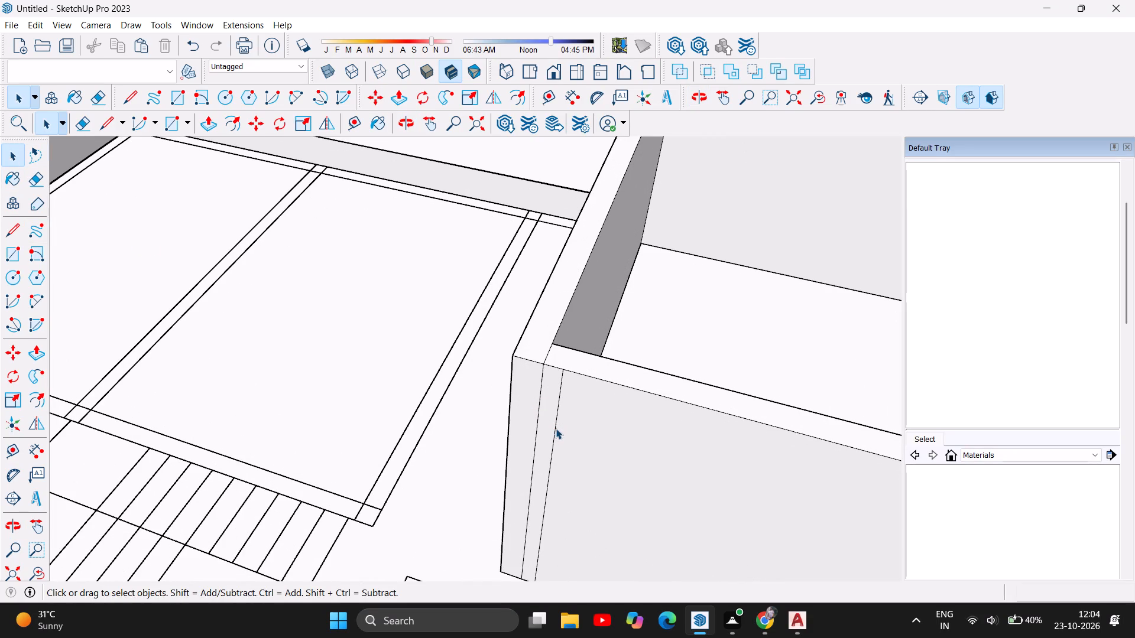
key(Delete)
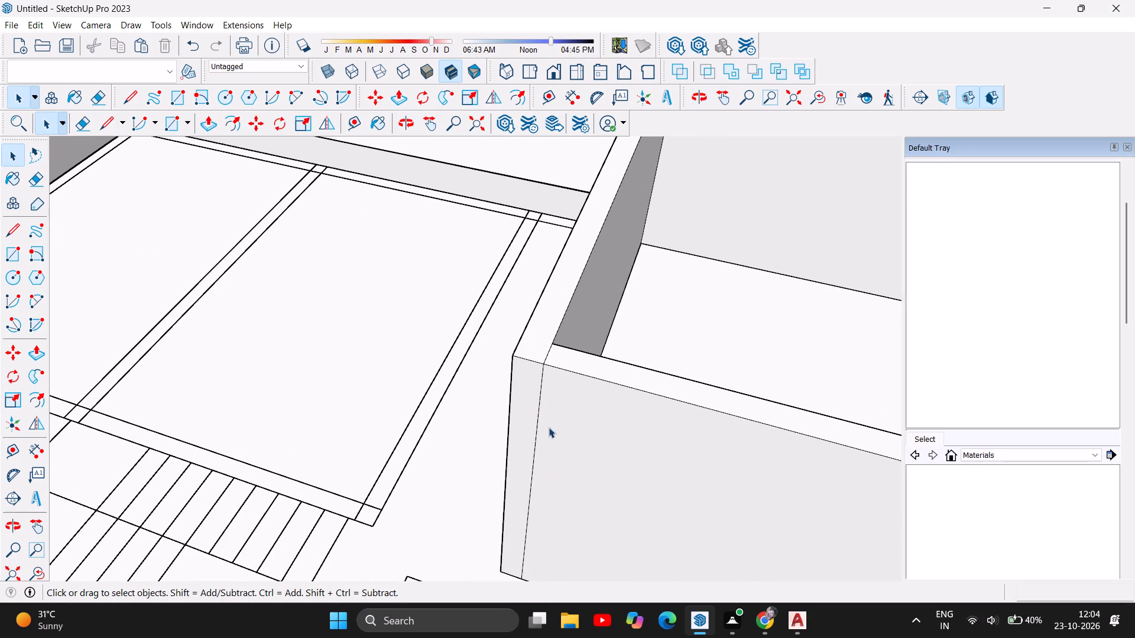
click(538, 424)
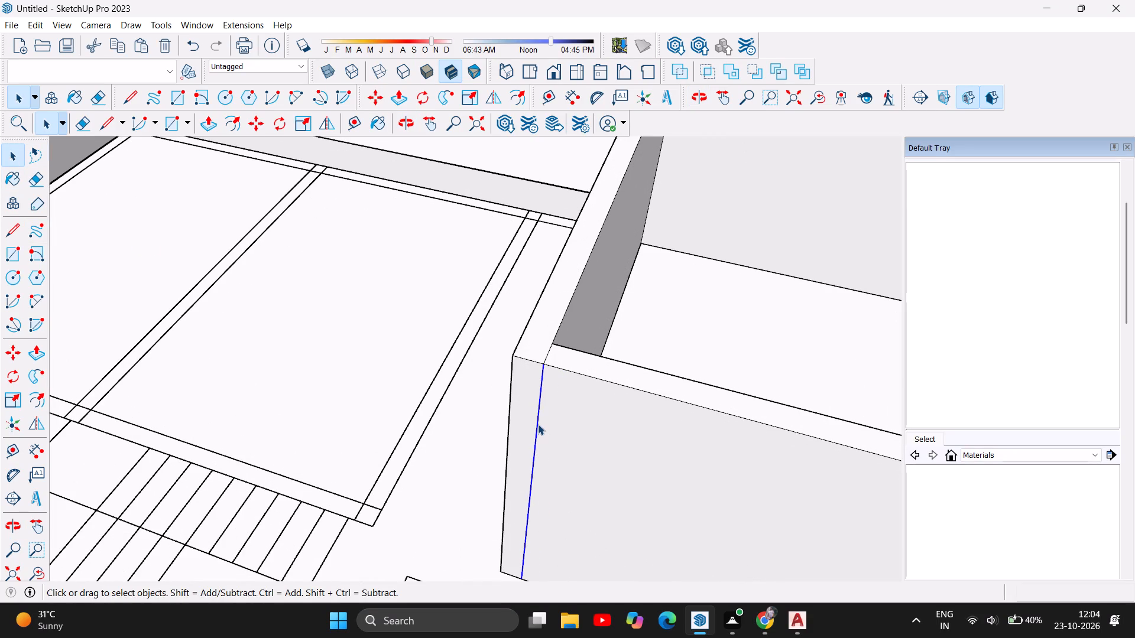
key(Delete)
click(547, 354)
key(Delete)
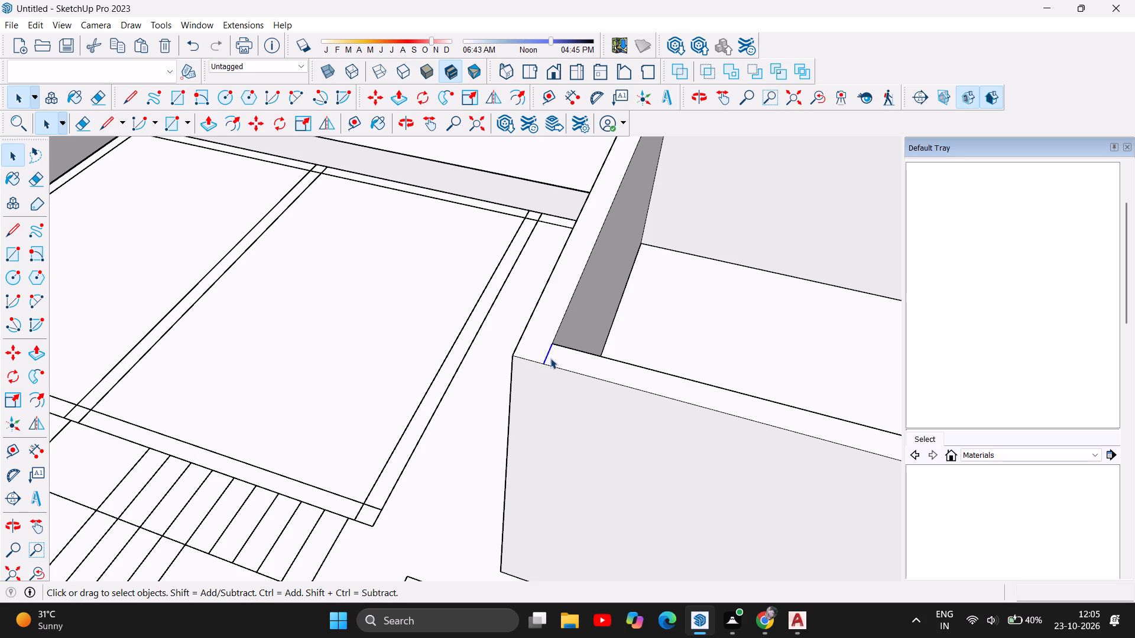
Examine the raised upper-storey walls, both front rooms and the front steps from the front, side and above.
scroll(546, 375, down, 11)
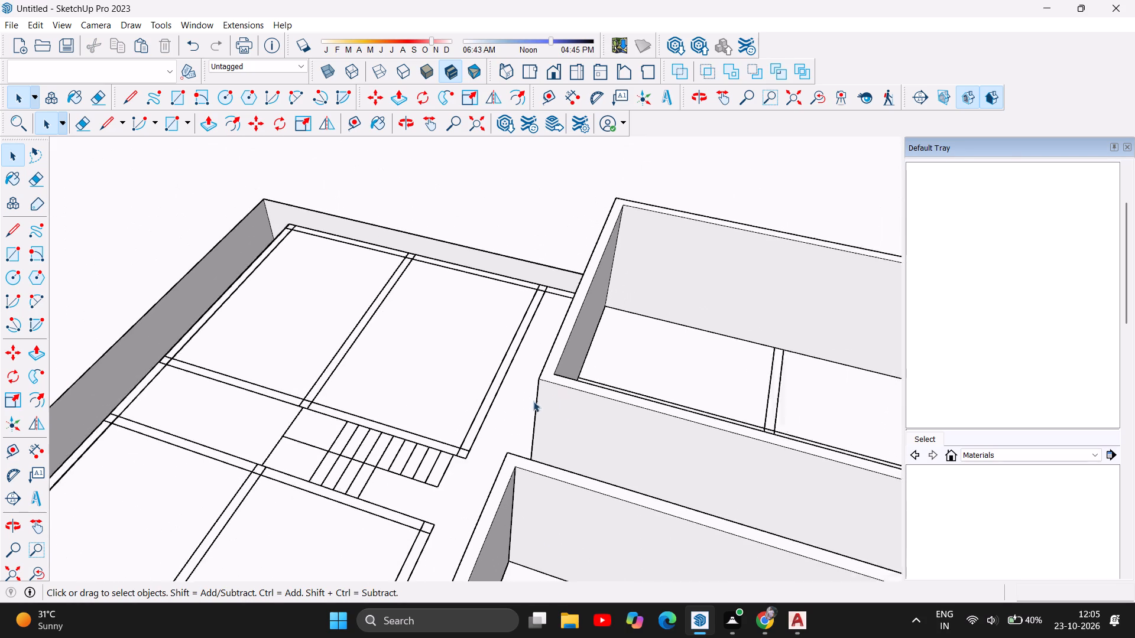
scroll(533, 401, down, 3)
scroll(462, 374, down, 5)
scroll(425, 343, down, 4)
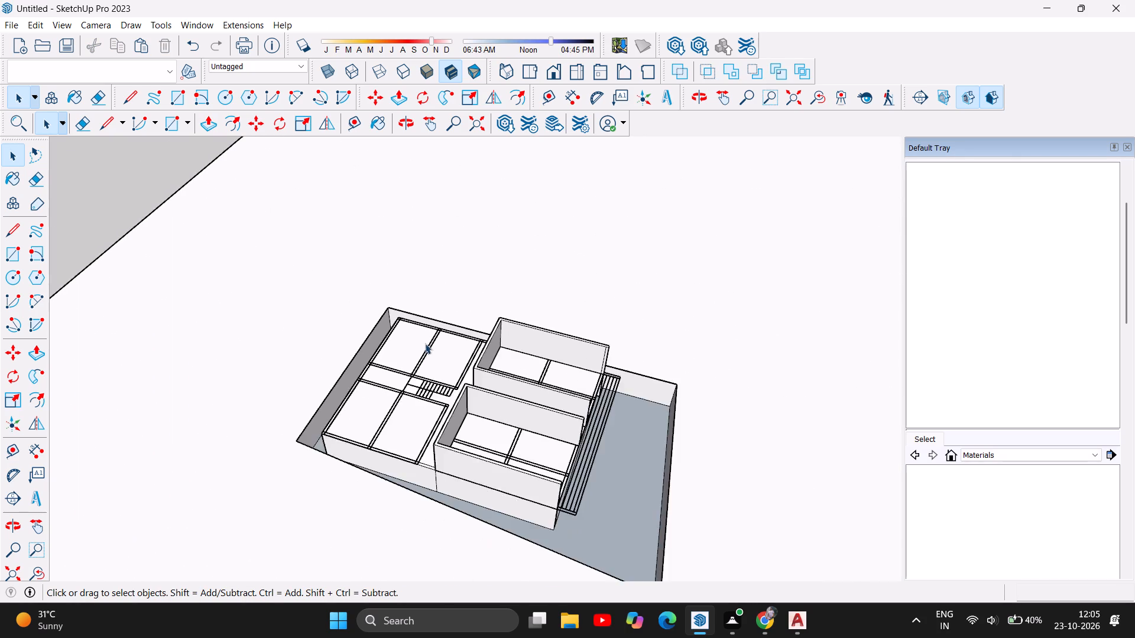
scroll(425, 343, down, 2)
scroll(570, 480, up, 5)
scroll(496, 424, up, 6)
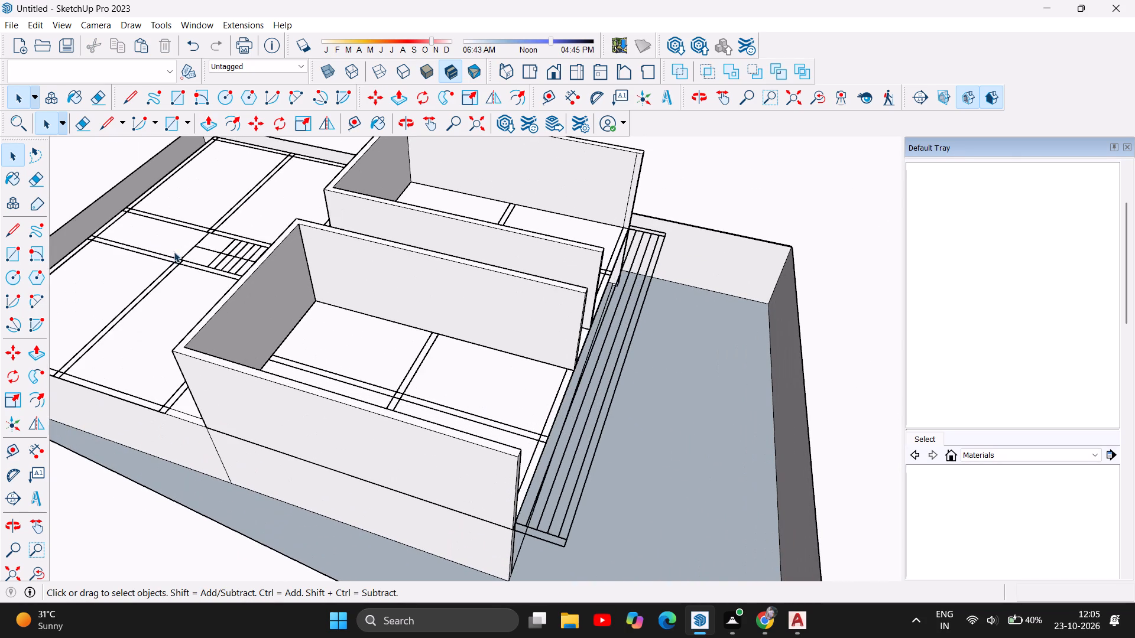
click(404, 122)
drag(540, 337, 267, 261)
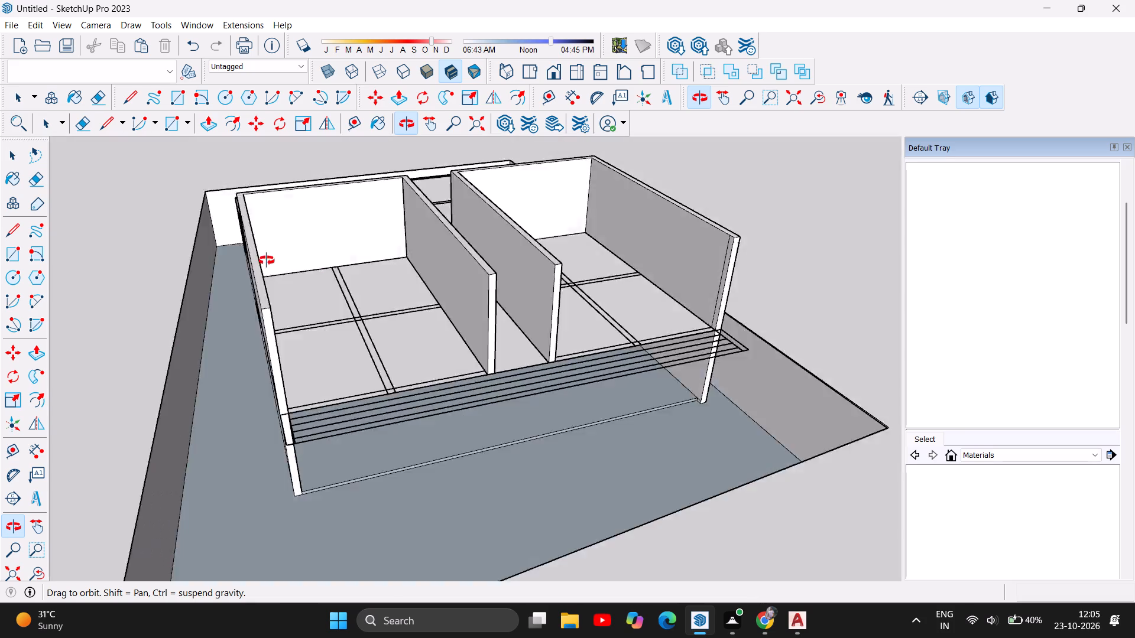
drag(267, 261, 753, 318)
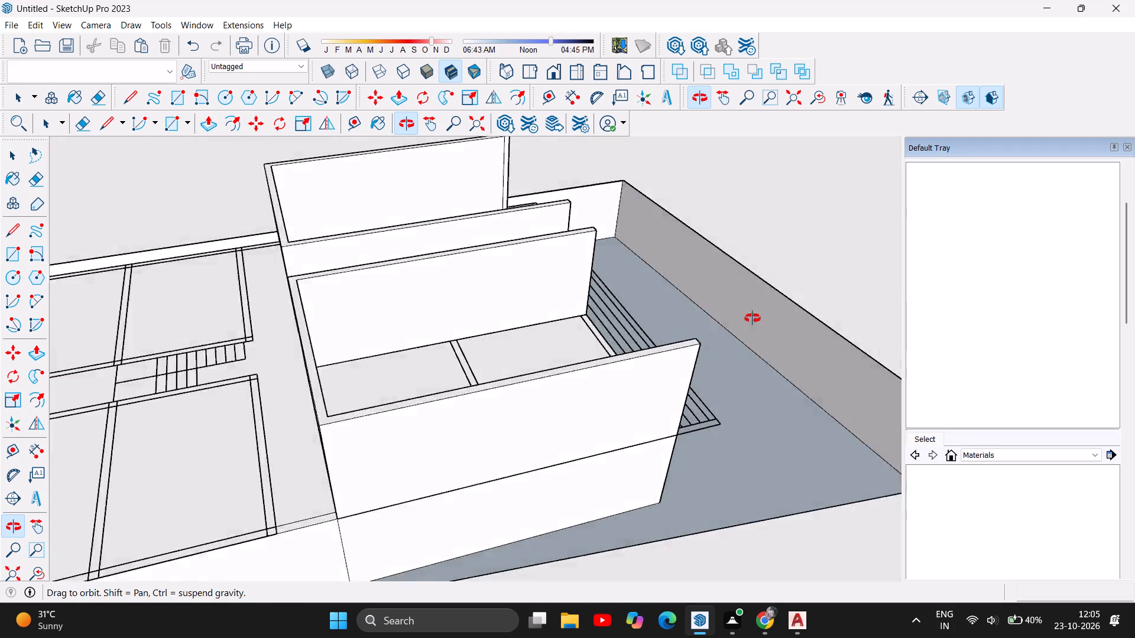
drag(753, 318, 402, 235)
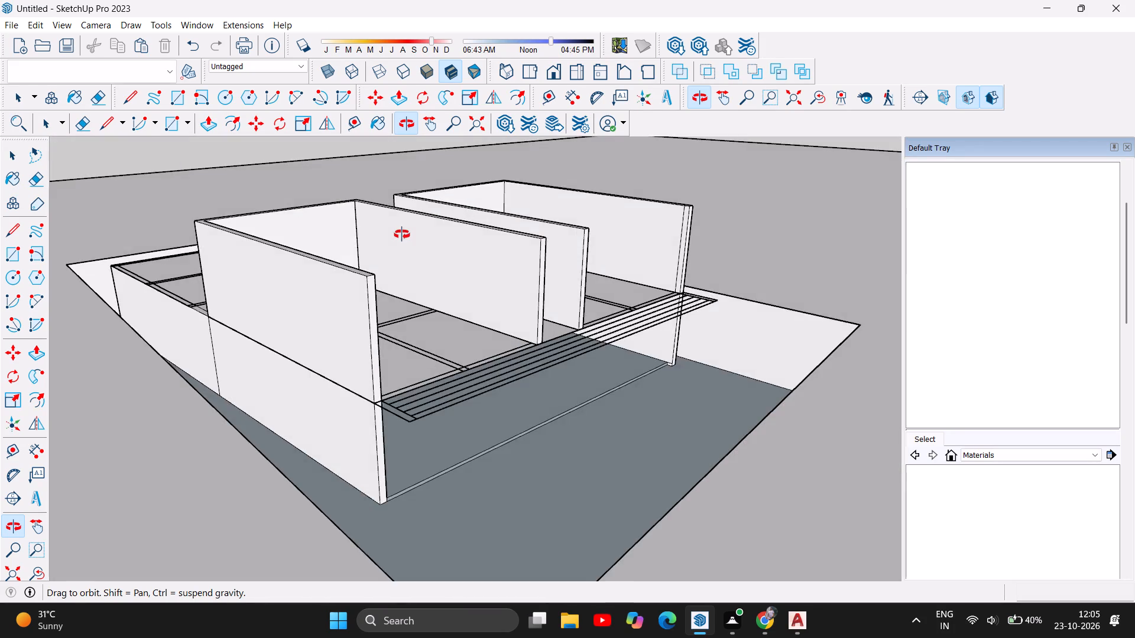
drag(402, 235, 190, 191)
scroll(591, 295, up, 1)
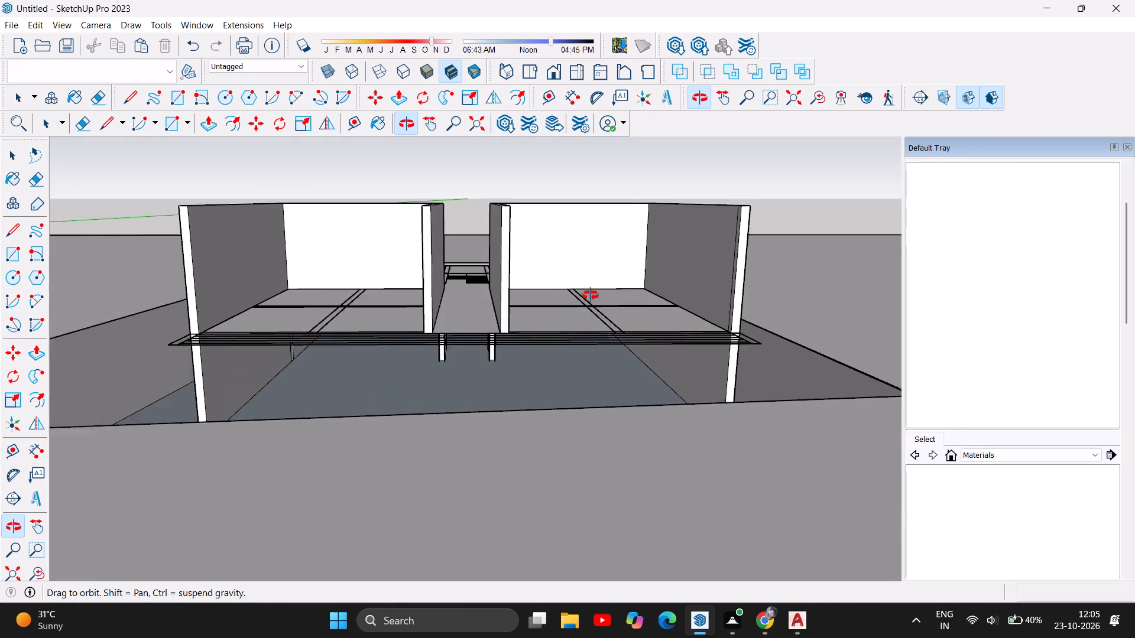
scroll(591, 295, up, 3)
drag(592, 339, 612, 502)
scroll(537, 418, down, 6)
drag(548, 399, 543, 542)
drag(454, 500, 369, 326)
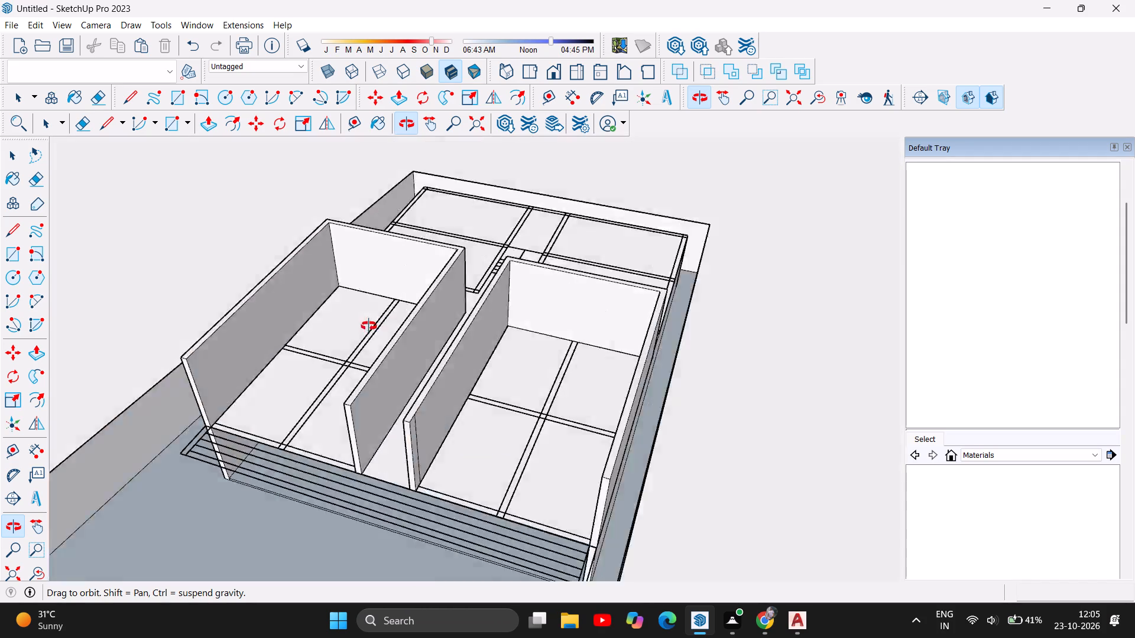
drag(369, 326, 481, 260)
drag(489, 437, 475, 360)
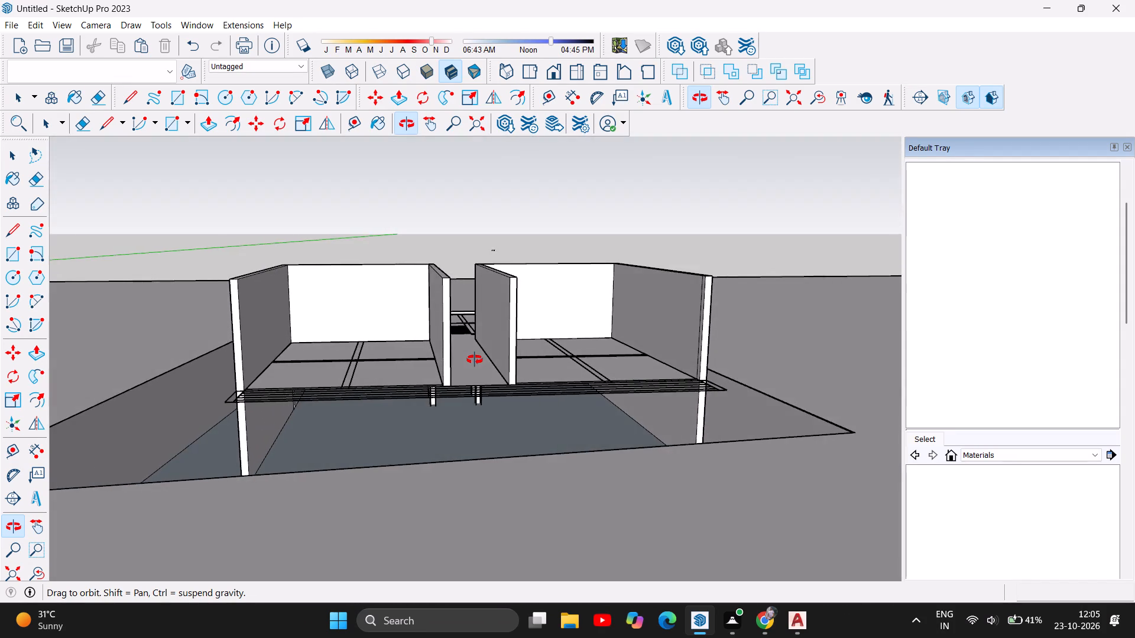
drag(475, 360, 456, 520)
Measure the front room's clear width along the front-steps edge, from the outer wall's inner corner to the passage wall.
scroll(303, 542, up, 5)
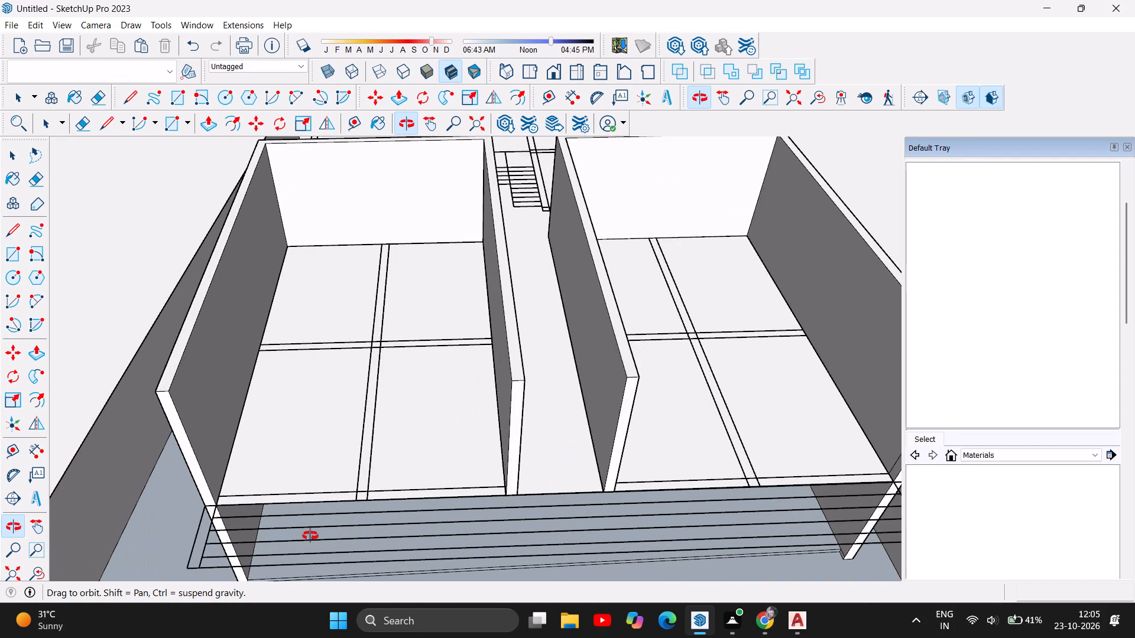
scroll(310, 536, up, 2)
click(37, 452)
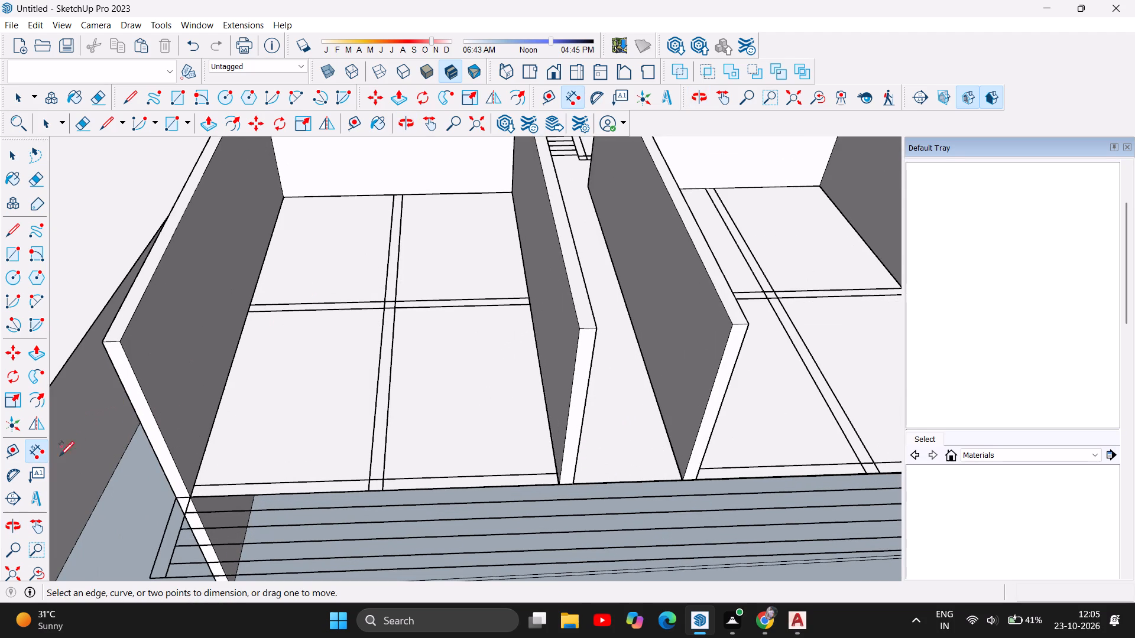
click(196, 486)
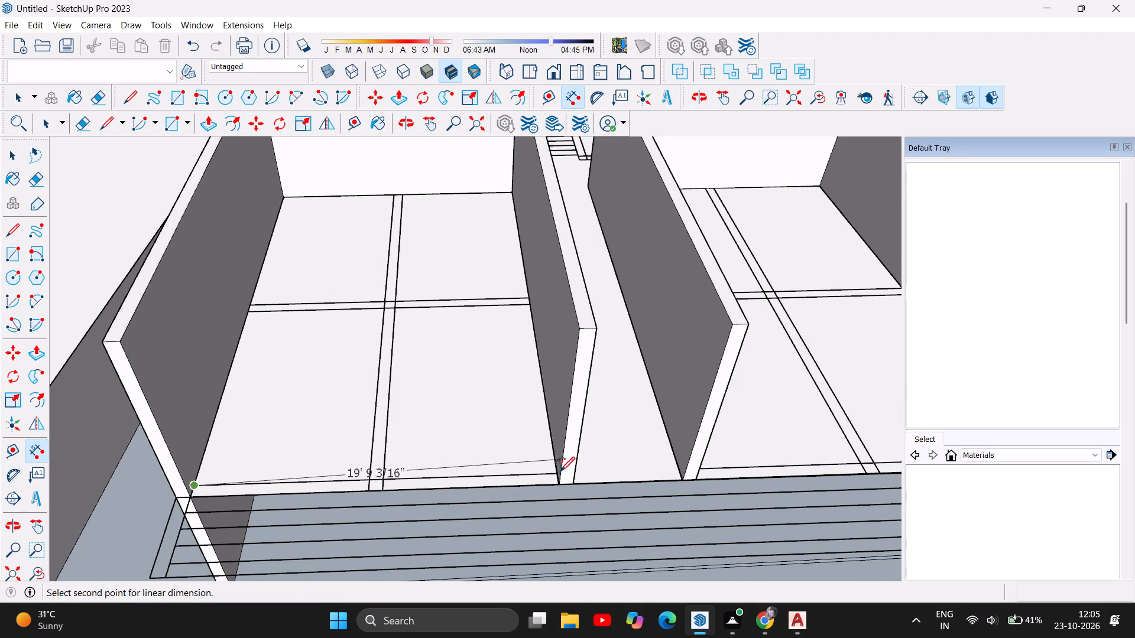
scroll(556, 476, up, 2)
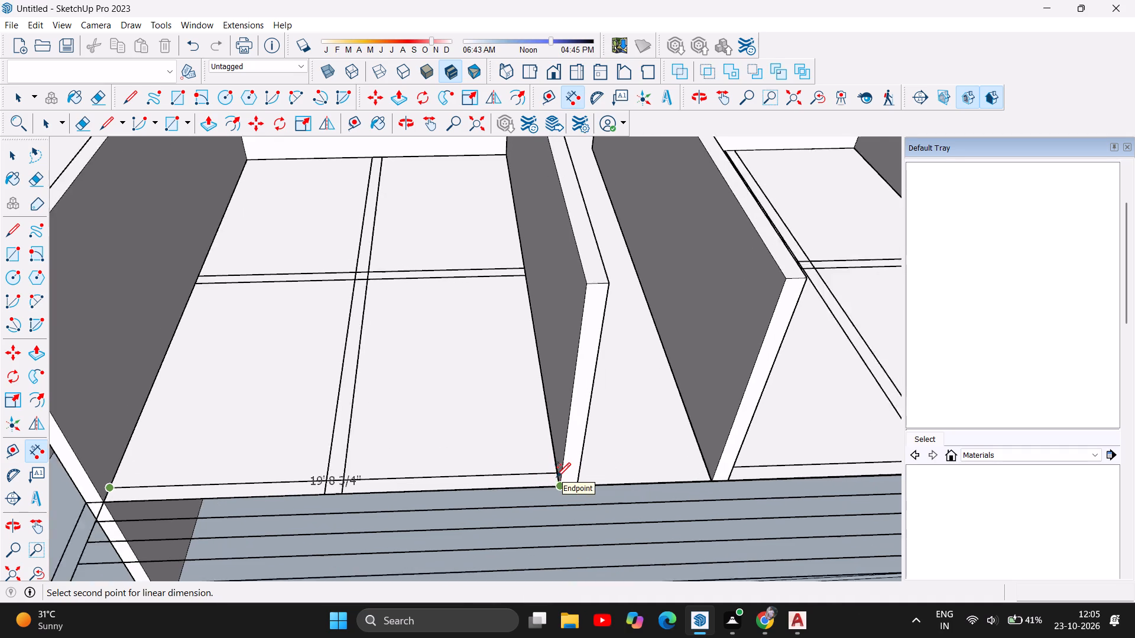
scroll(556, 476, up, 2)
scroll(556, 476, down, 1)
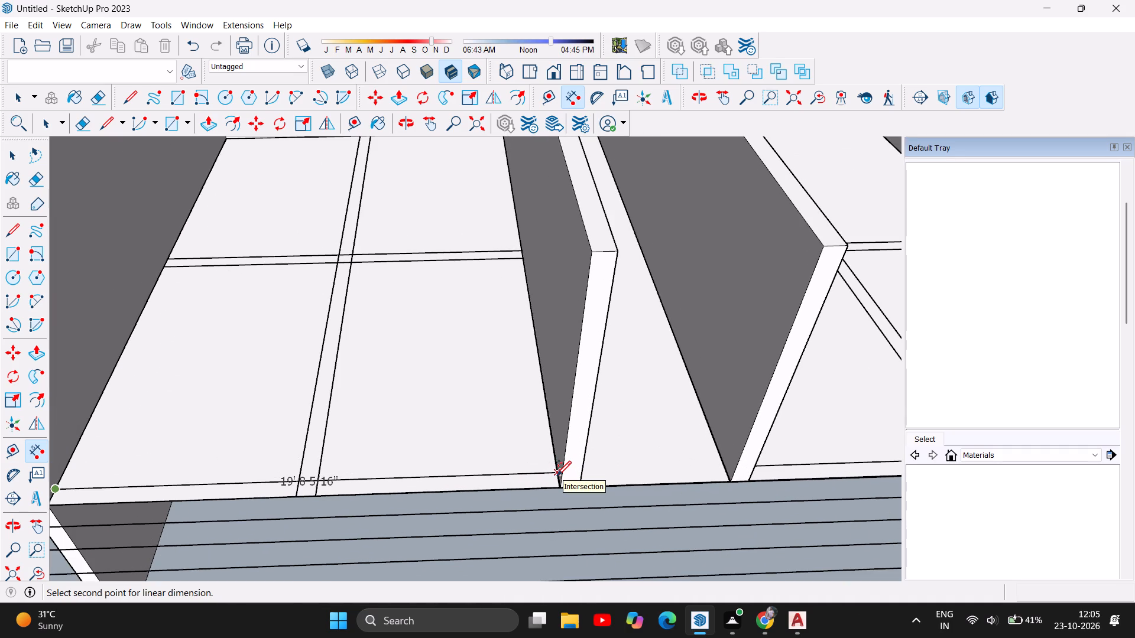
scroll(557, 474, down, 2)
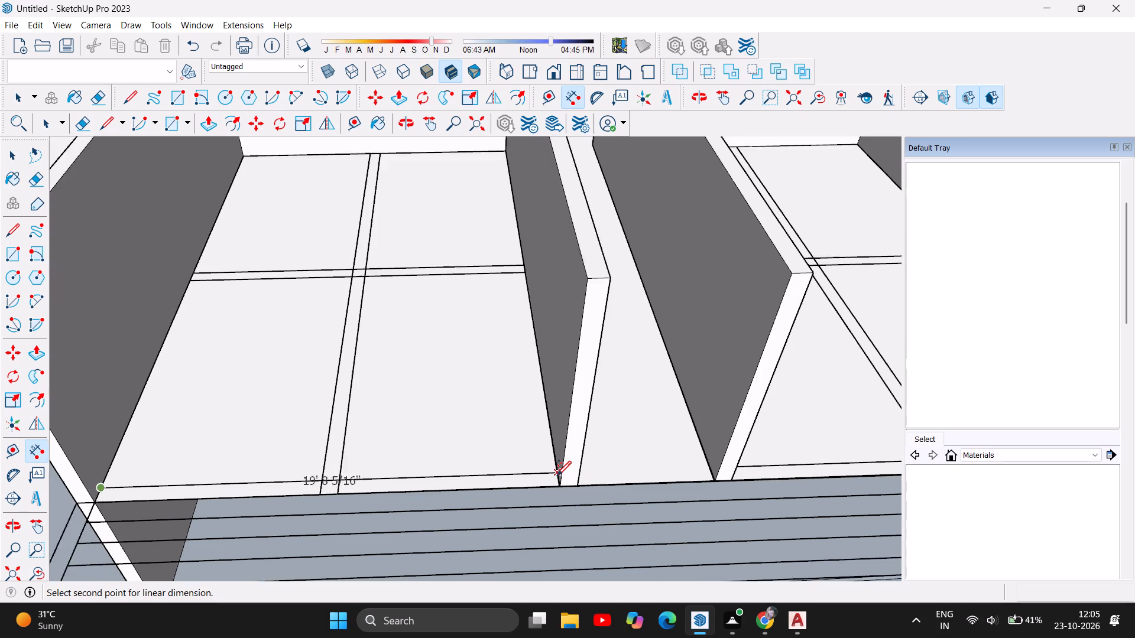
scroll(557, 474, down, 9)
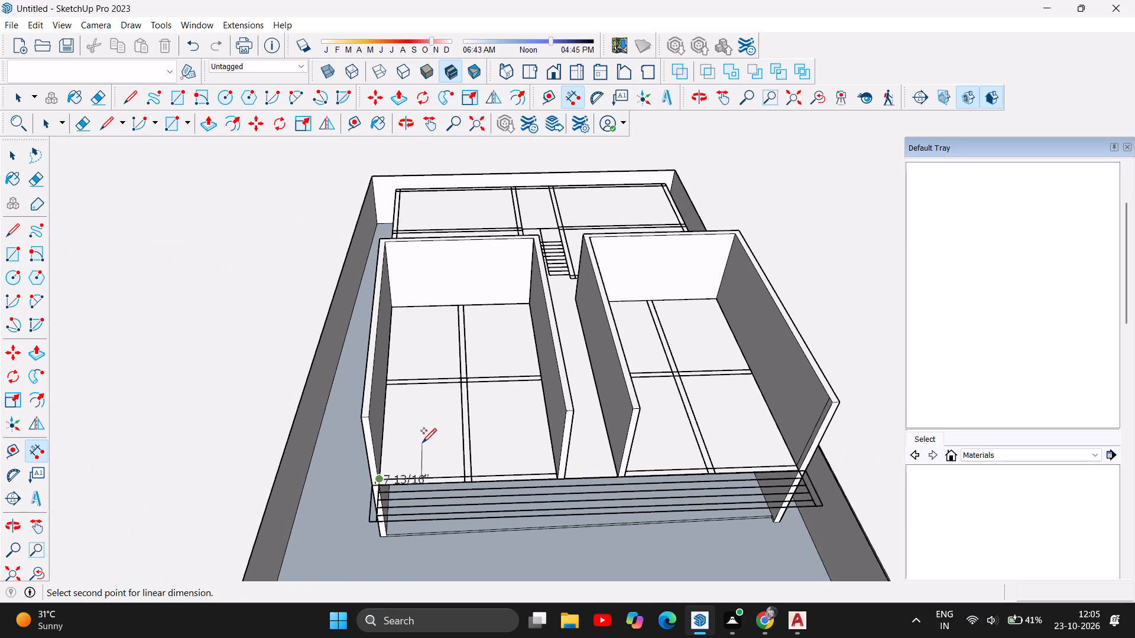
key(Escape)
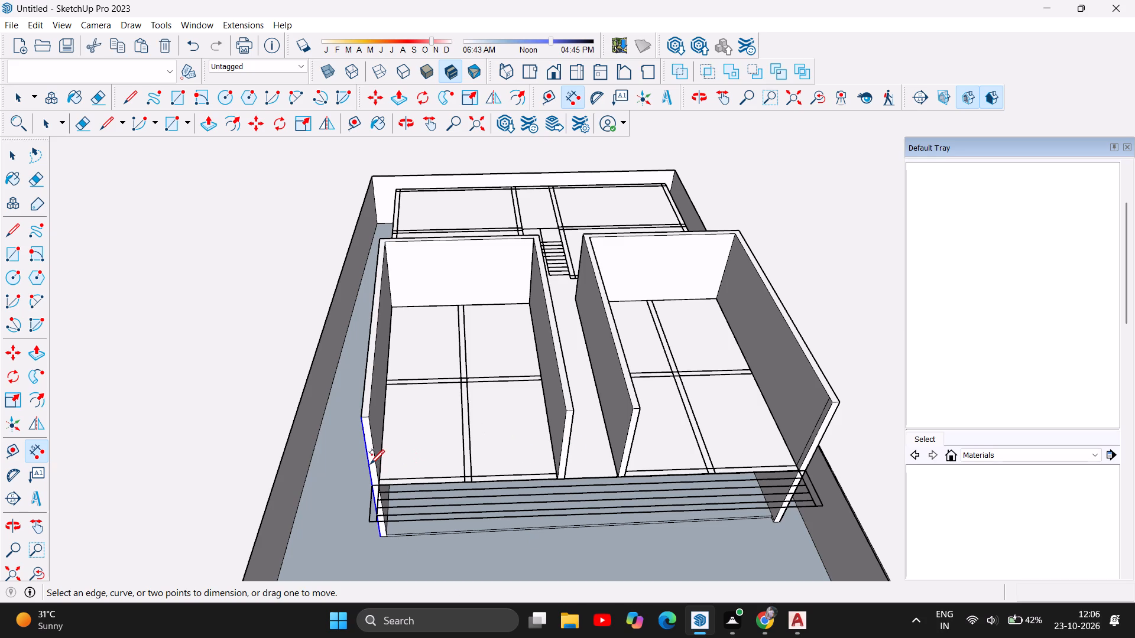
scroll(452, 507, down, 4)
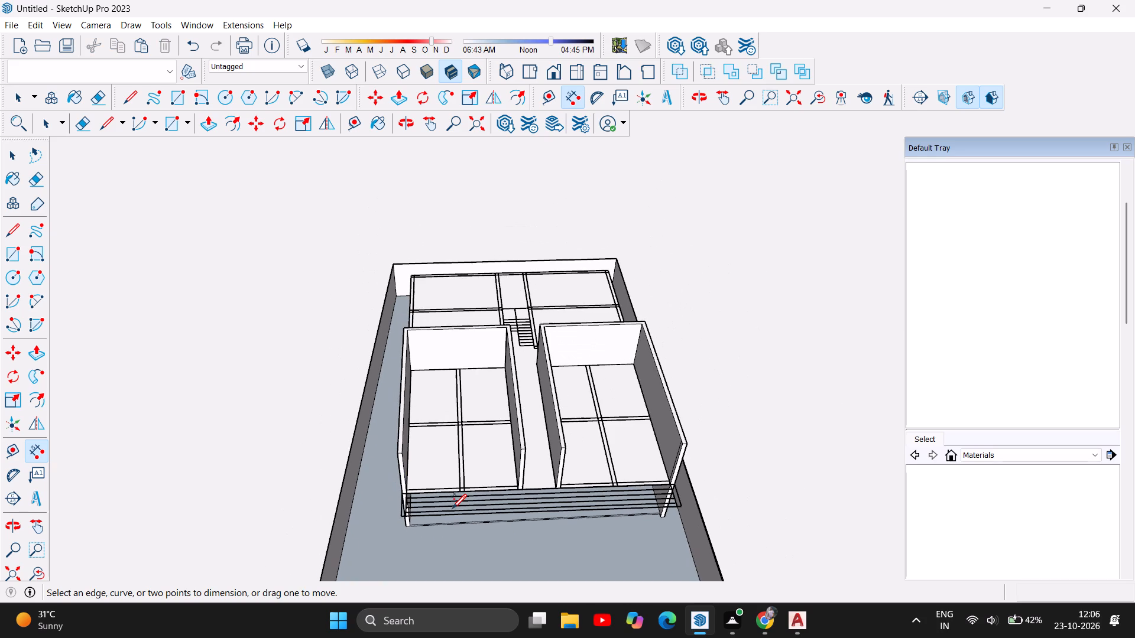
Examine the raised front-room walls and the unraised rear-room outlines around the staircase from the front, side, rear and above.
scroll(452, 507, down, 1)
scroll(672, 487, up, 1)
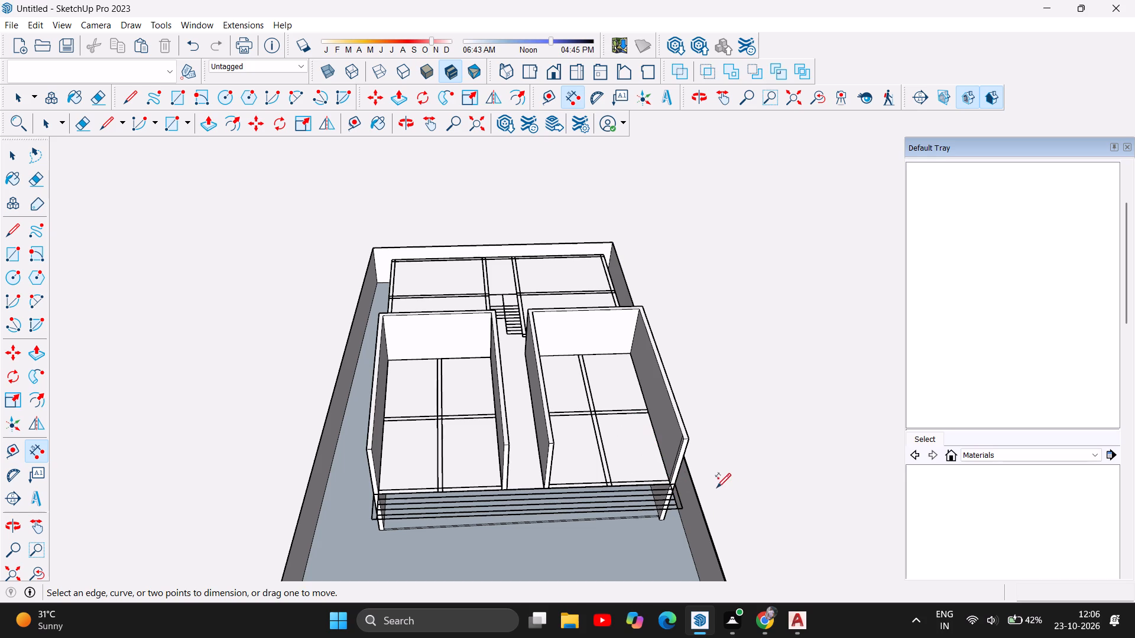
scroll(501, 519, down, 4)
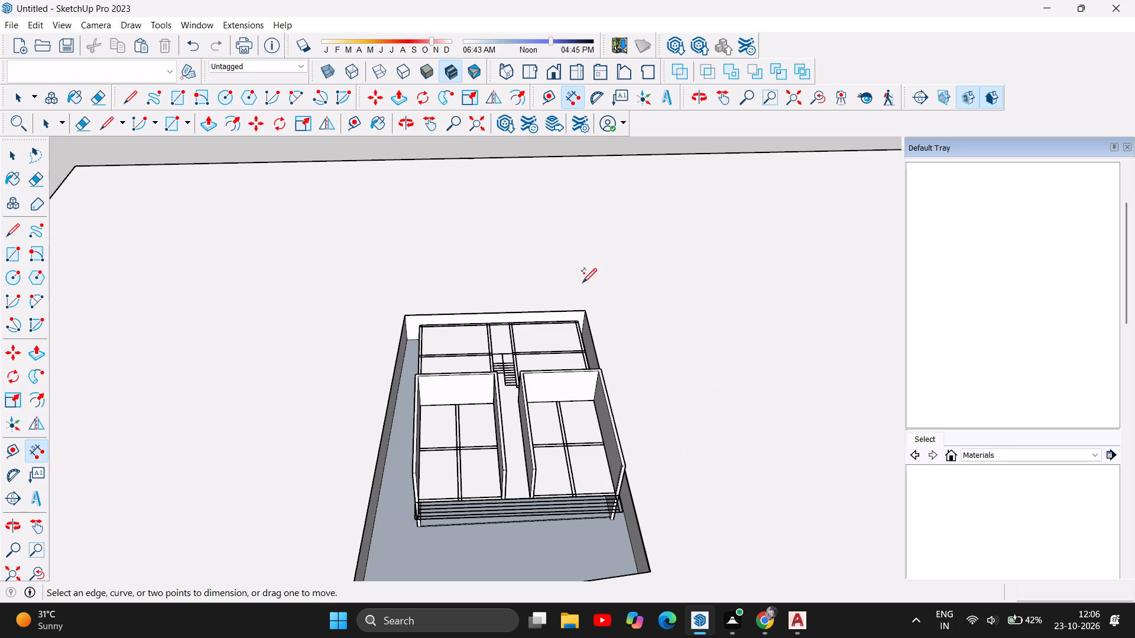
click(401, 119)
drag(674, 426, 659, 415)
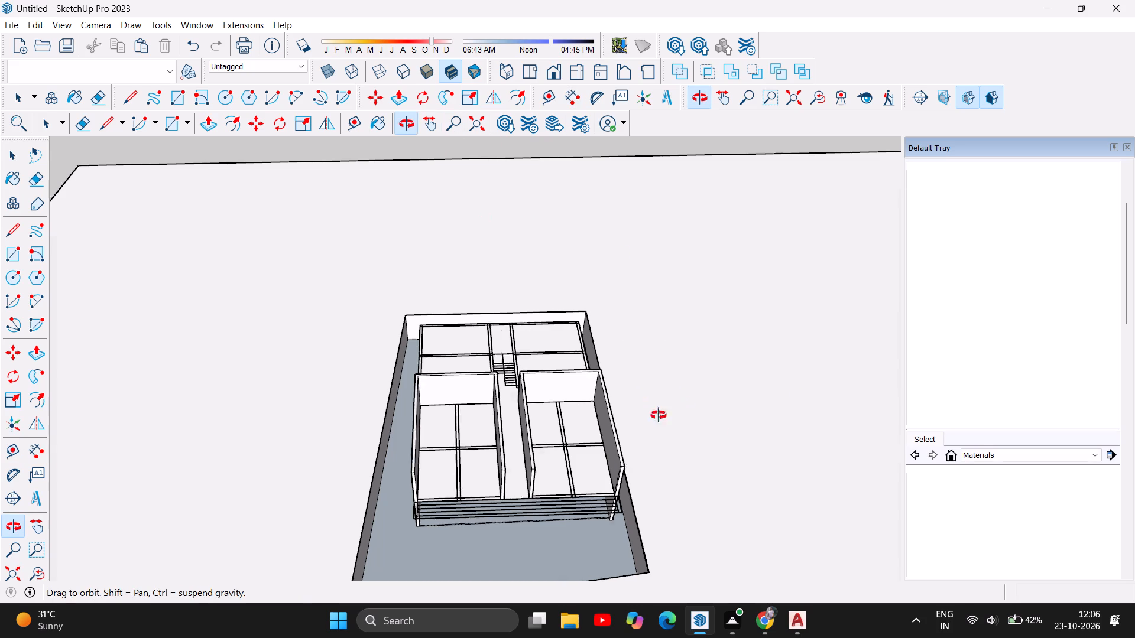
drag(659, 415, 222, 310)
drag(634, 377, 460, 409)
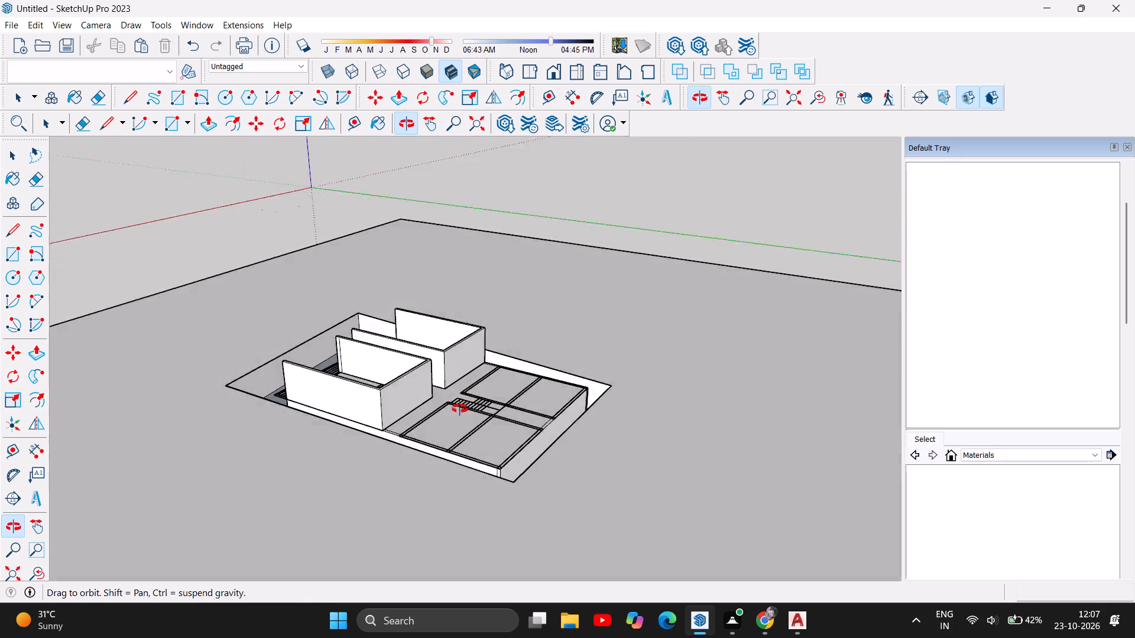
drag(460, 409, 202, 525)
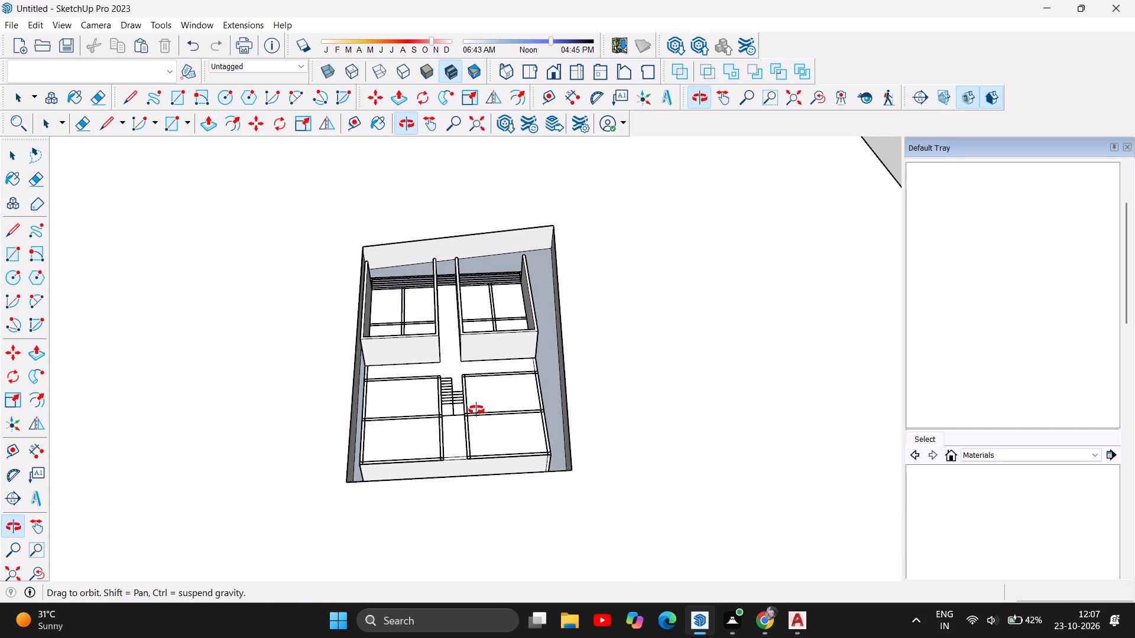
drag(491, 392, 485, 562)
drag(505, 440, 602, 333)
drag(424, 454, 502, 330)
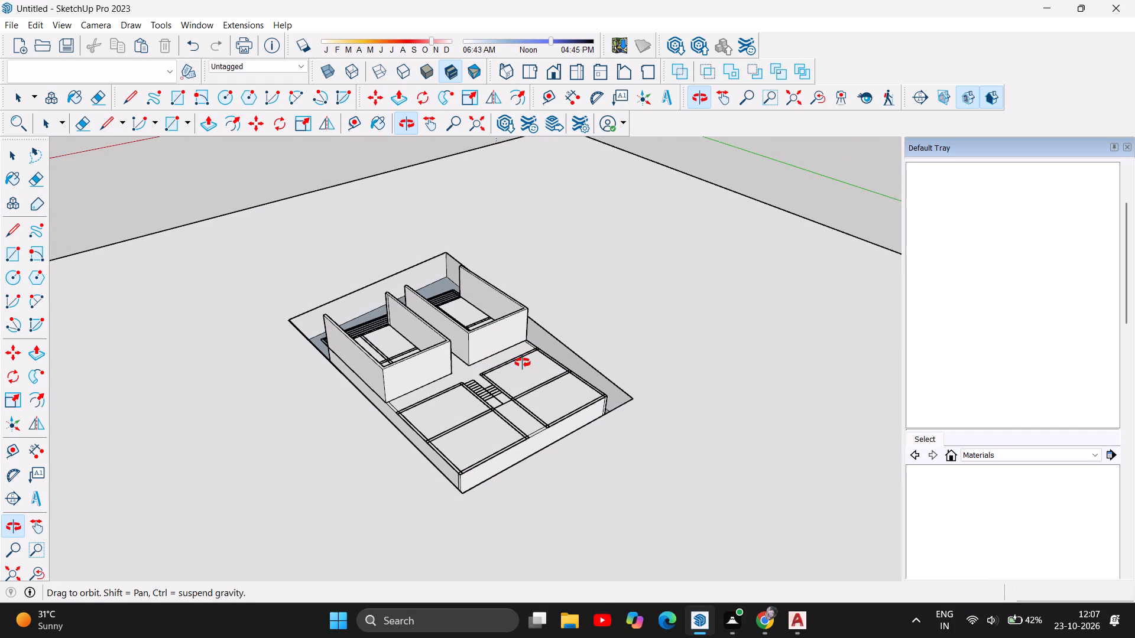
drag(398, 417, 486, 368)
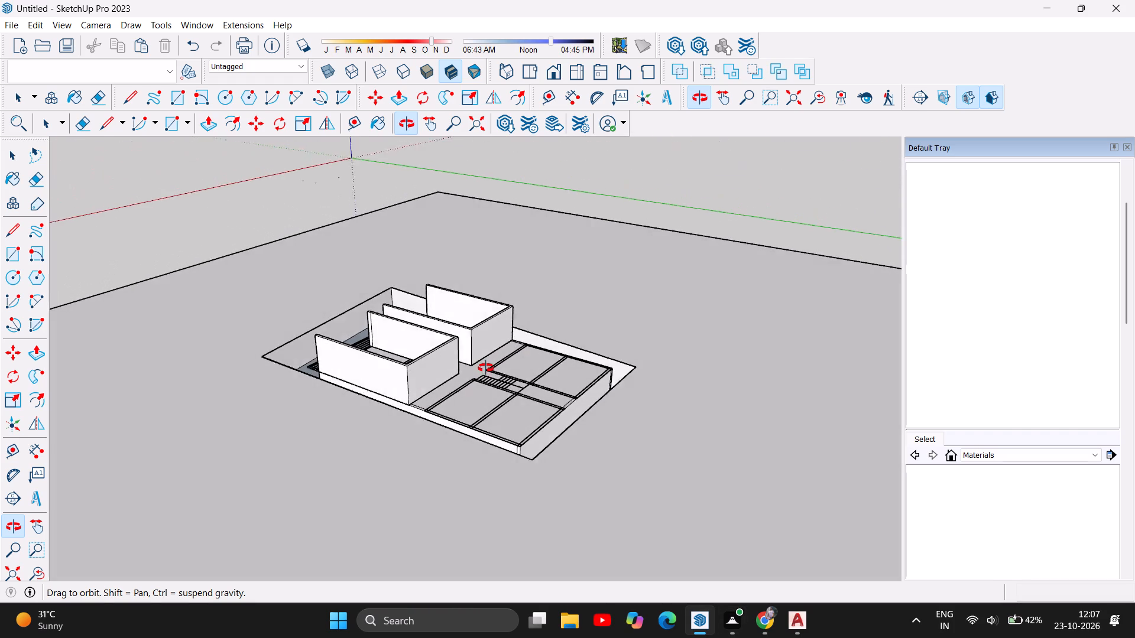
drag(486, 368, 218, 373)
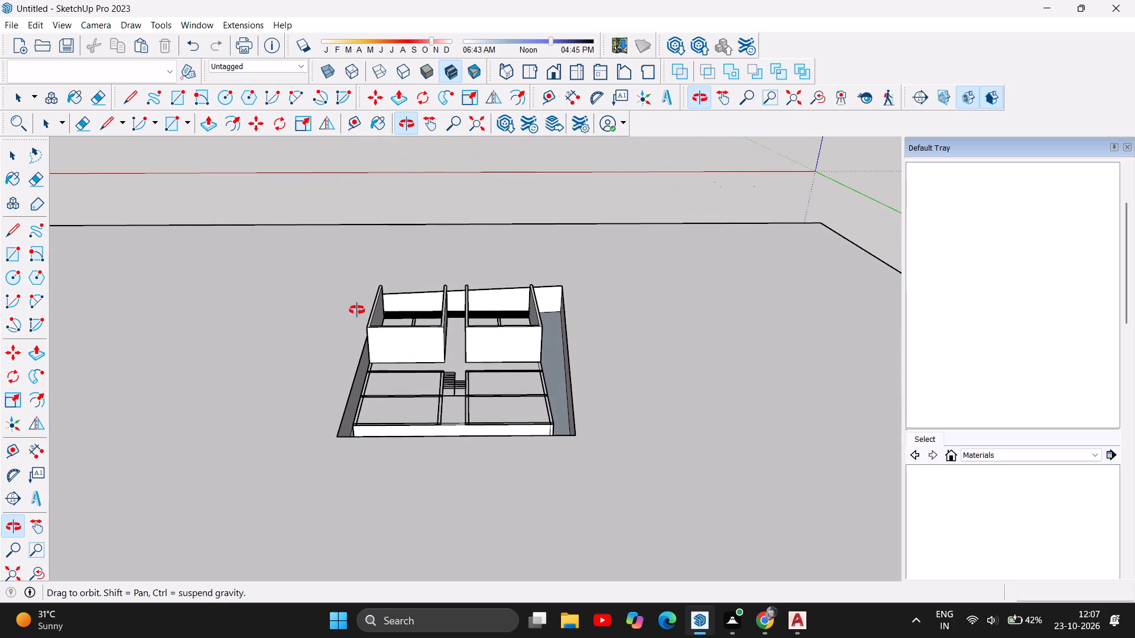
scroll(477, 341, up, 4)
drag(445, 418, 452, 581)
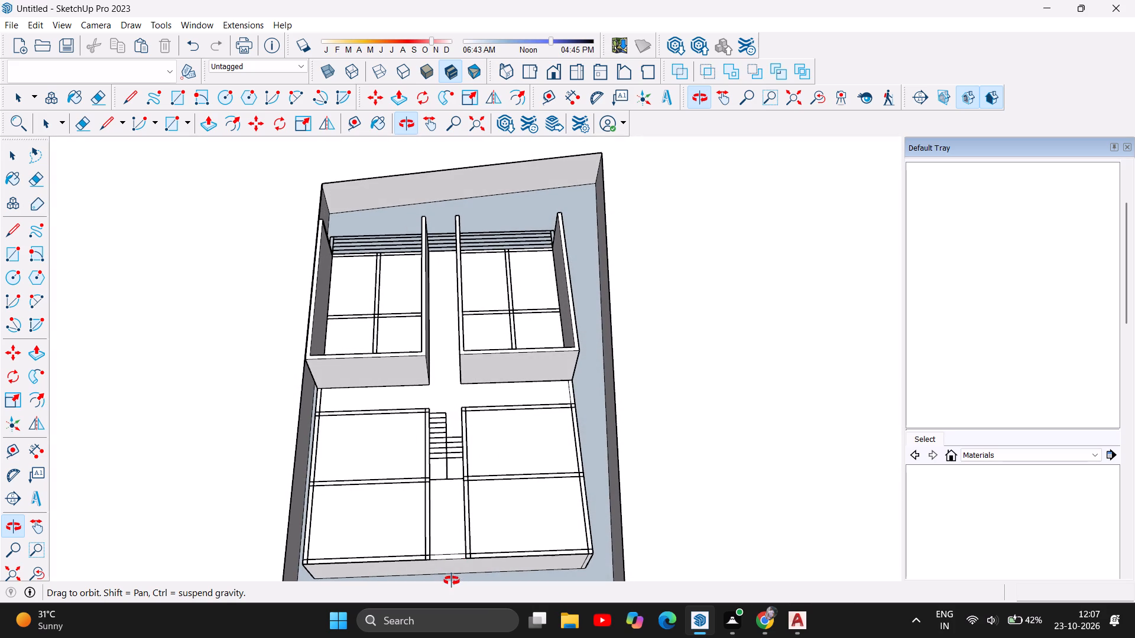
drag(474, 324, 468, 351)
scroll(360, 503, up, 2)
scroll(463, 341, down, 4)
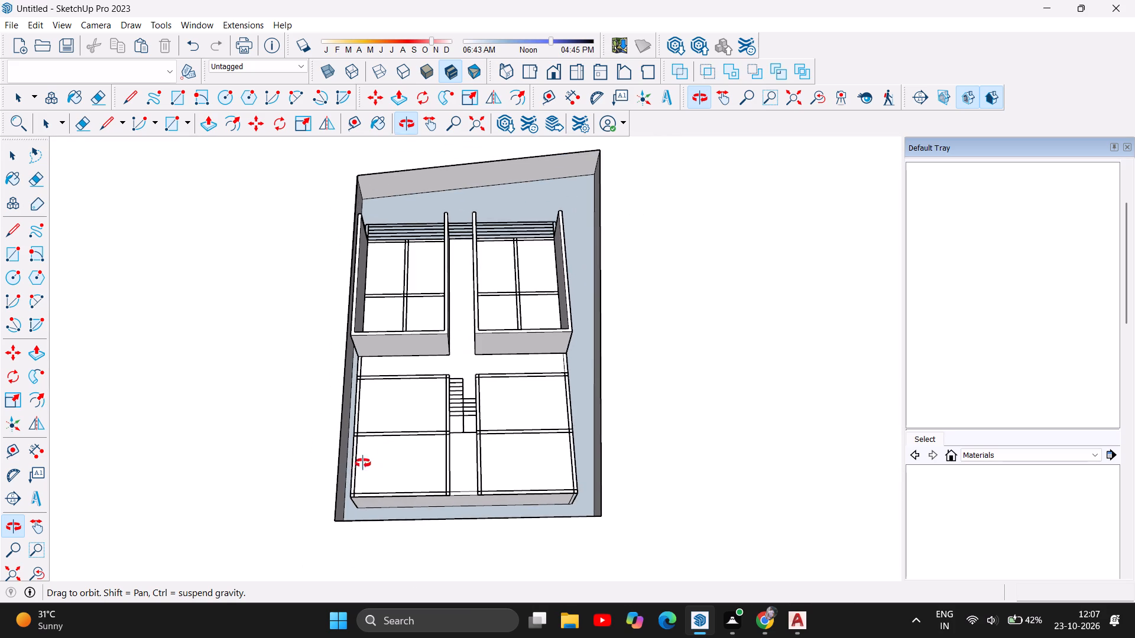
scroll(365, 453, up, 5)
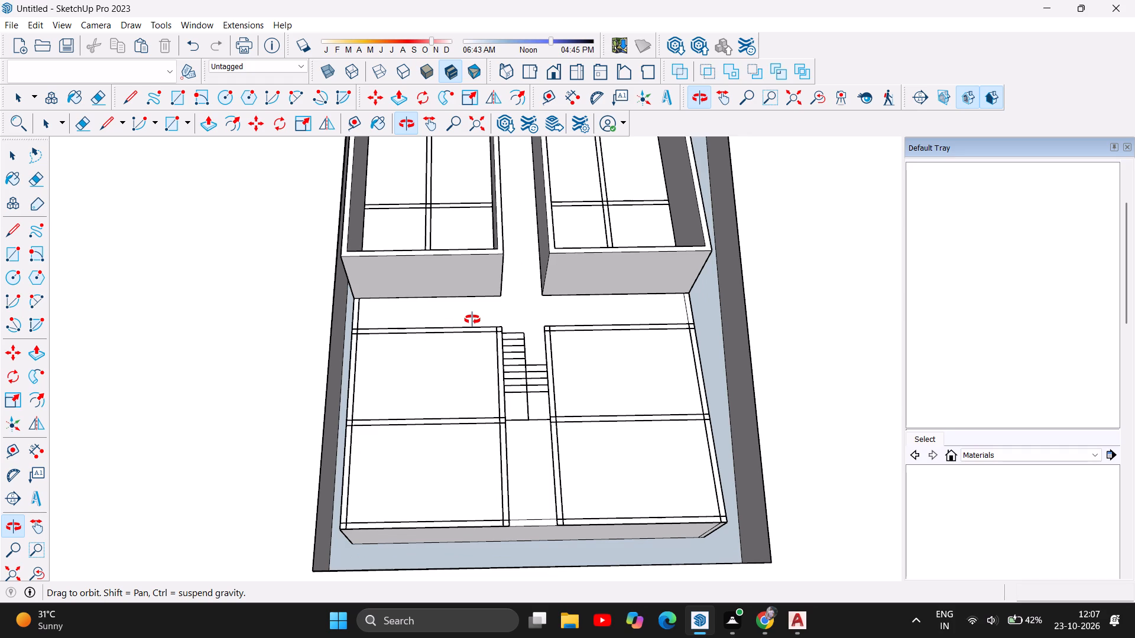
scroll(473, 320, up, 6)
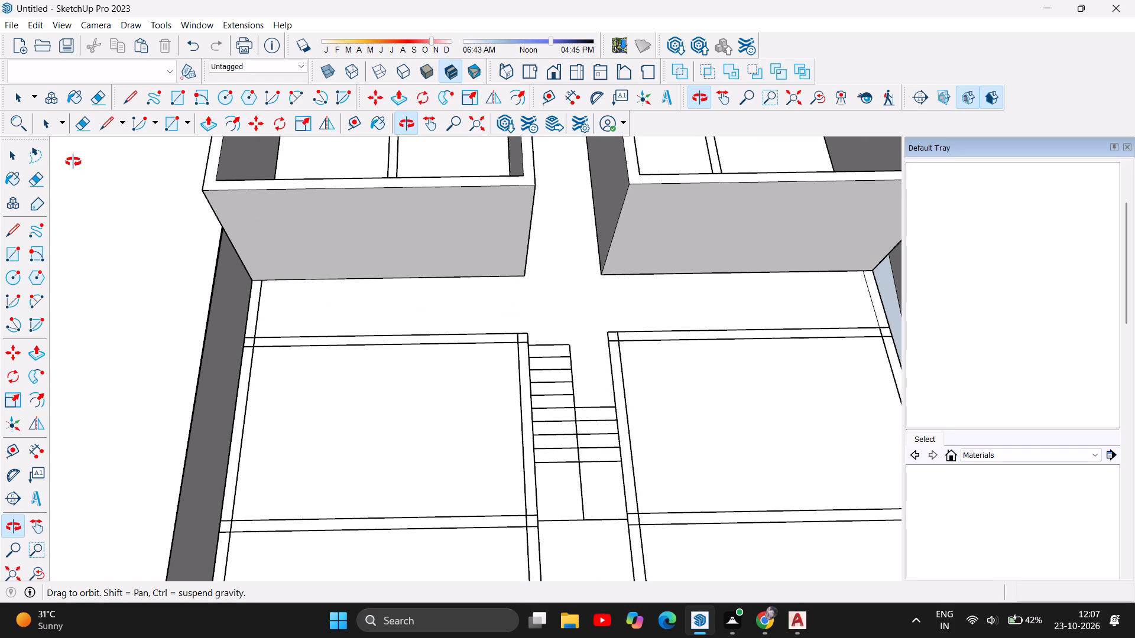
scroll(351, 371, down, 5)
scroll(351, 371, up, 1)
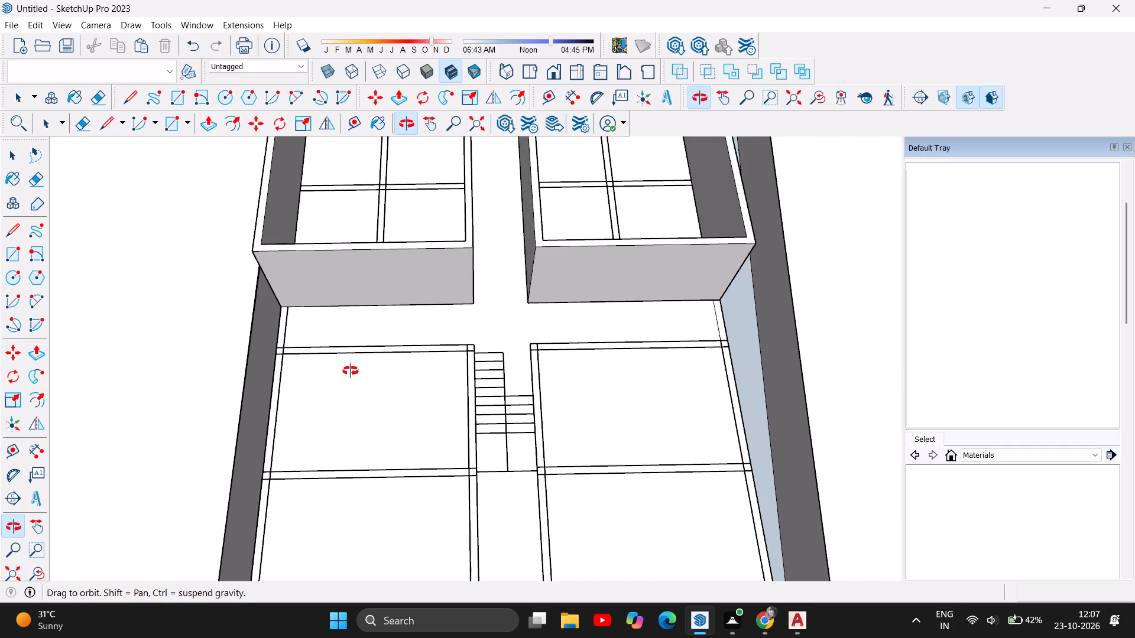
scroll(351, 371, down, 4)
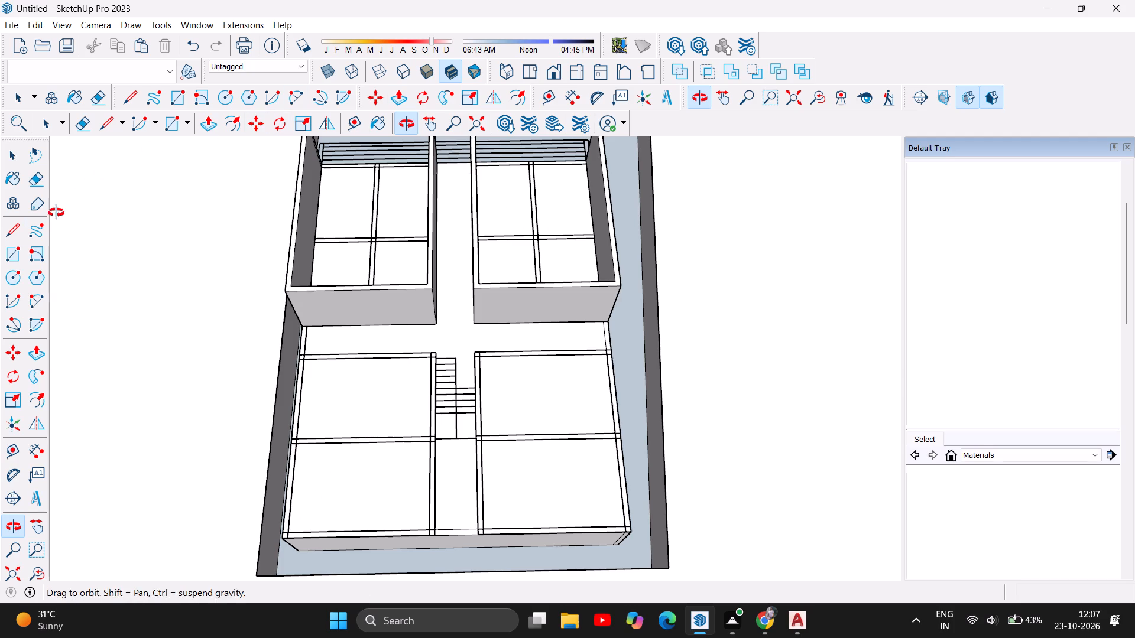
Draw a rectangle about 33' by 9" over the rear outer wall strip, from the raised front room's outer corner to the building's rear corner.
click(8, 246)
scroll(294, 351, up, 10)
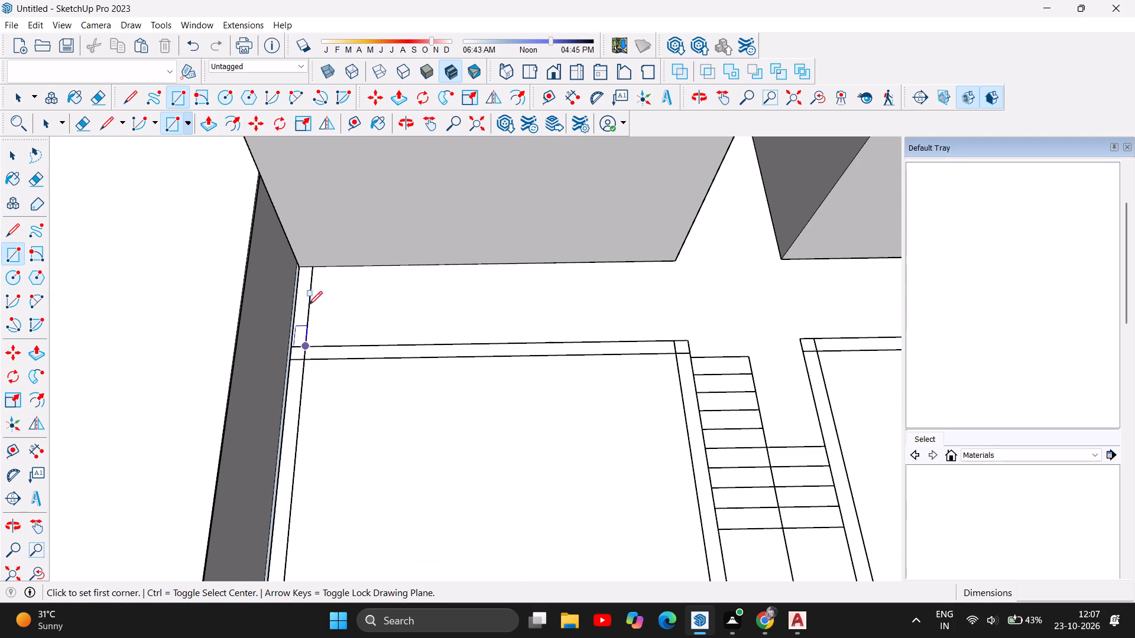
click(300, 265)
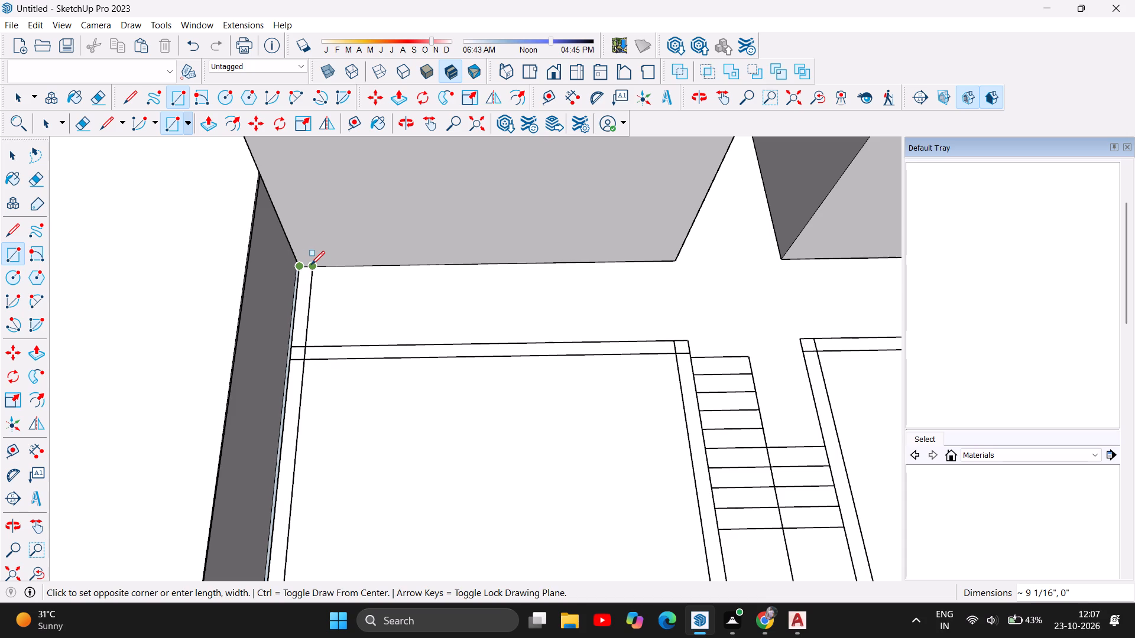
click(311, 265)
scroll(309, 296, down, 7)
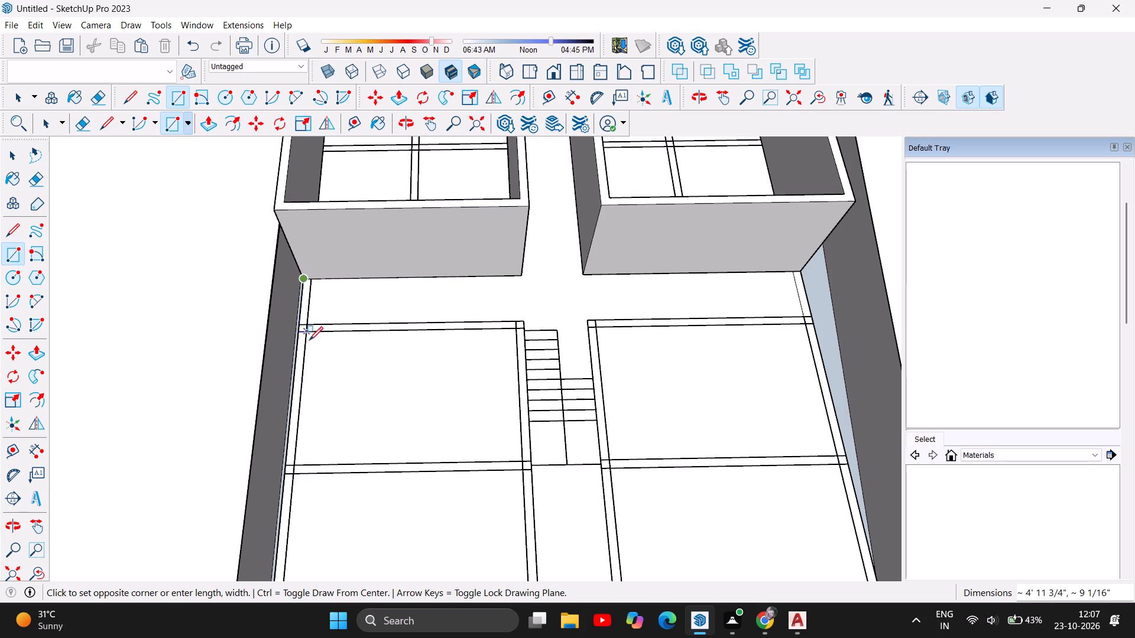
scroll(306, 387, down, 9)
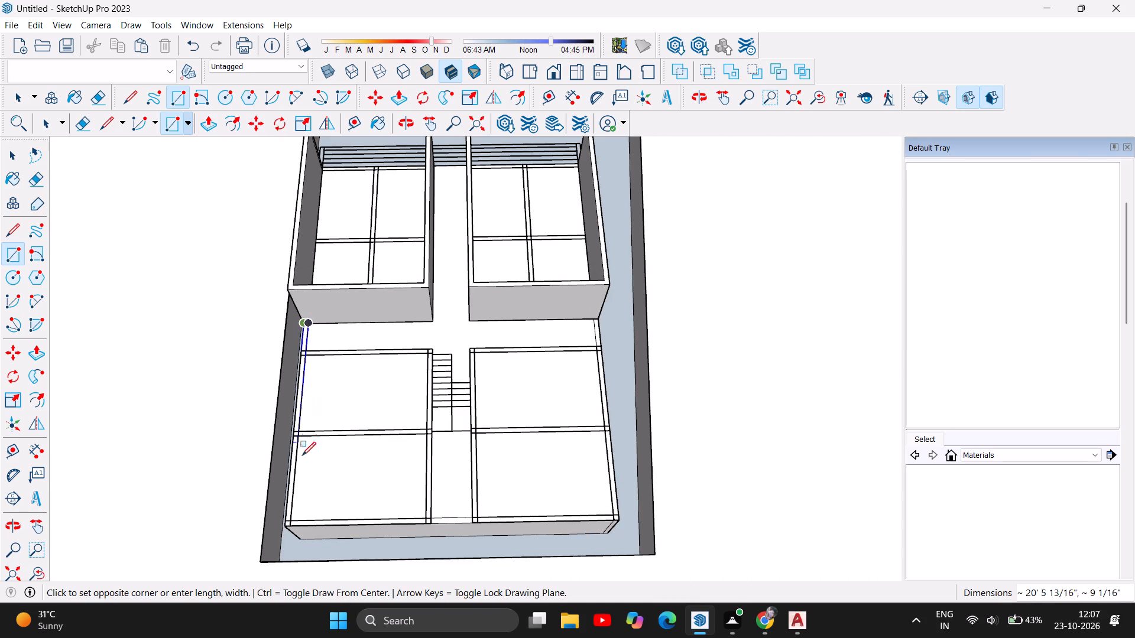
scroll(291, 519, up, 5)
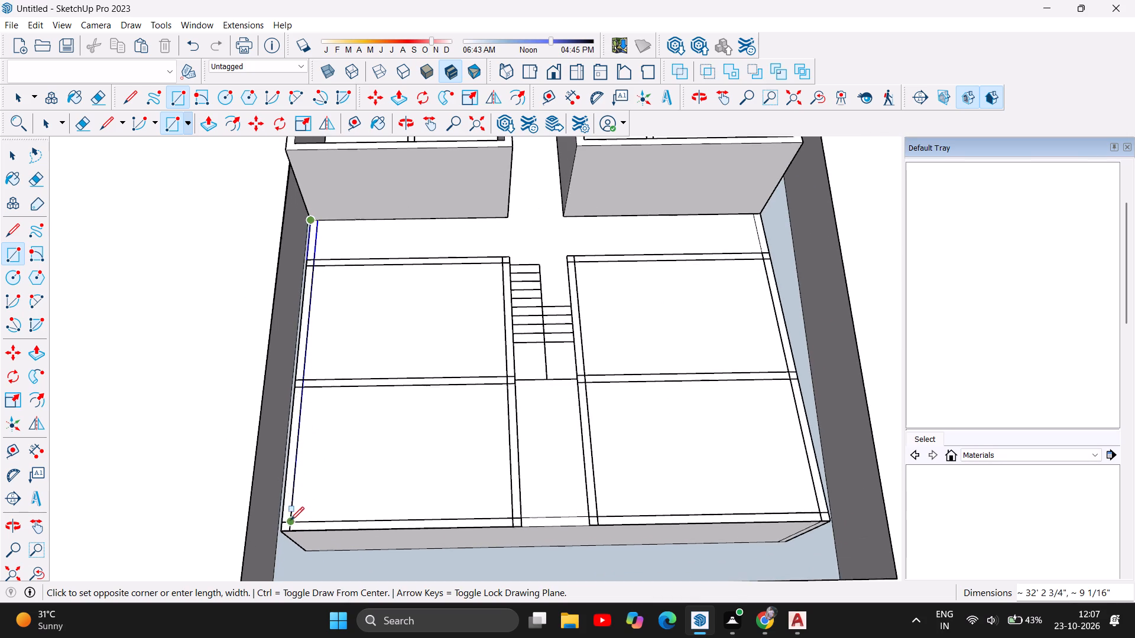
scroll(289, 525, up, 5)
click(289, 535)
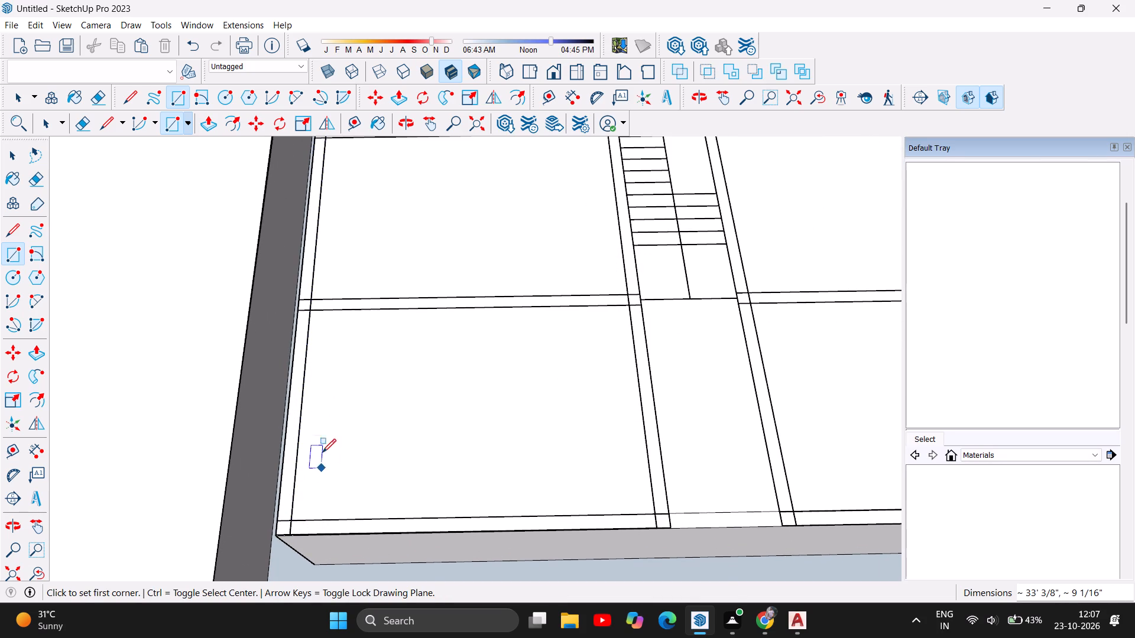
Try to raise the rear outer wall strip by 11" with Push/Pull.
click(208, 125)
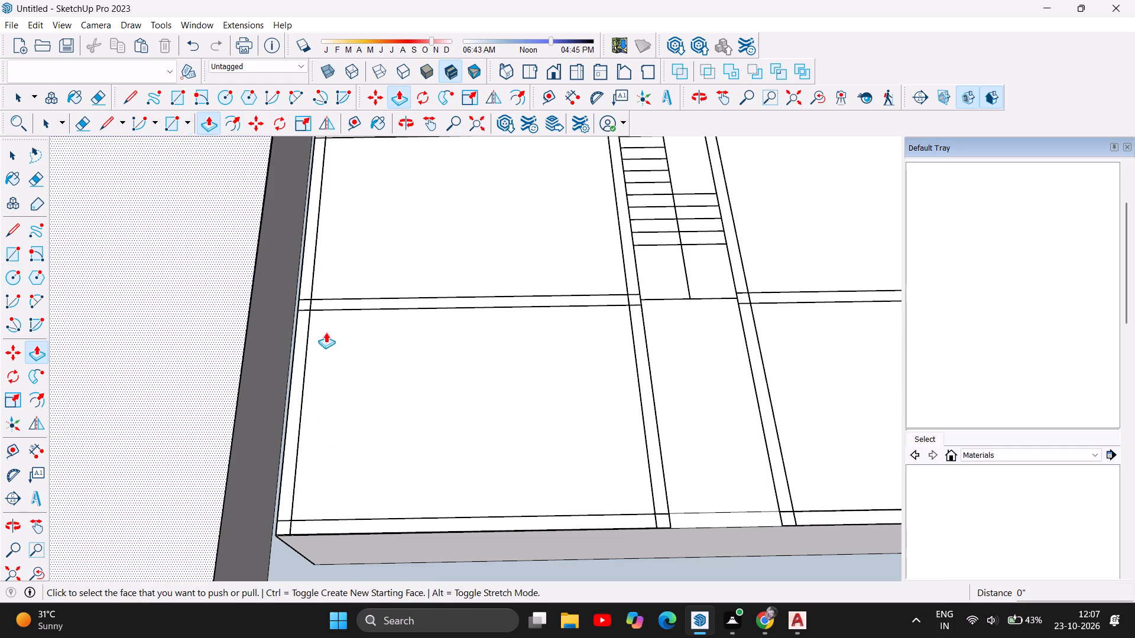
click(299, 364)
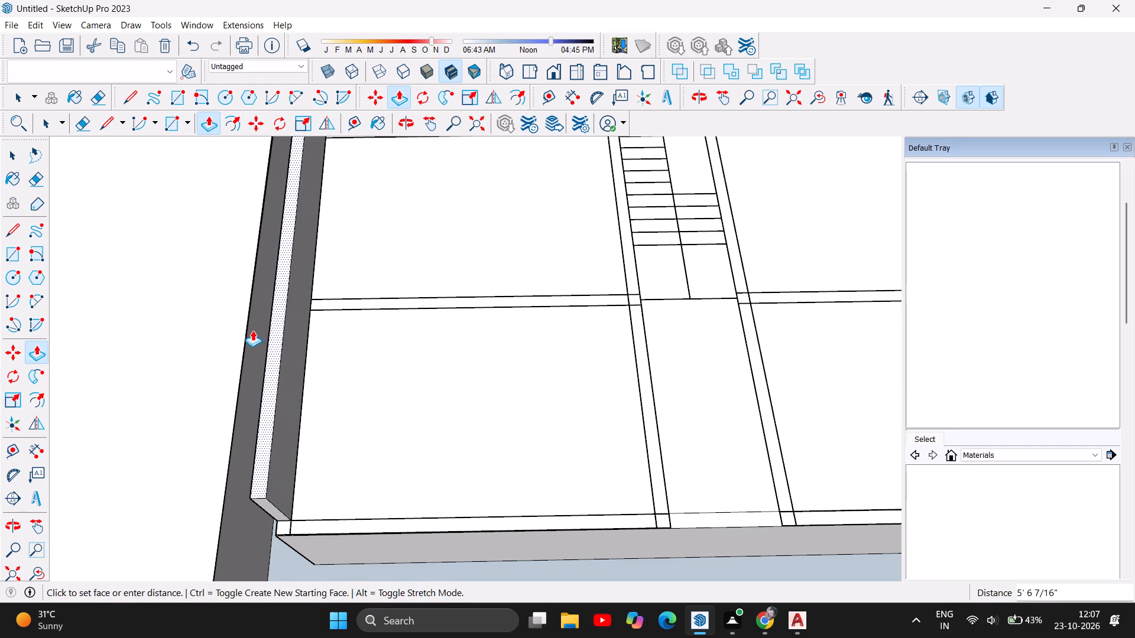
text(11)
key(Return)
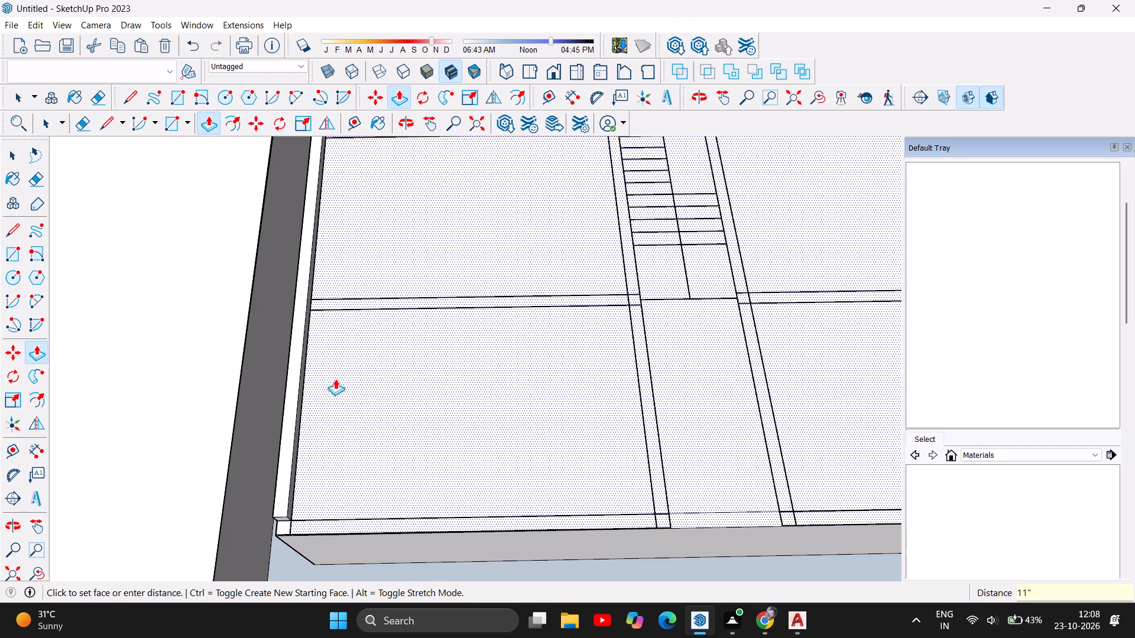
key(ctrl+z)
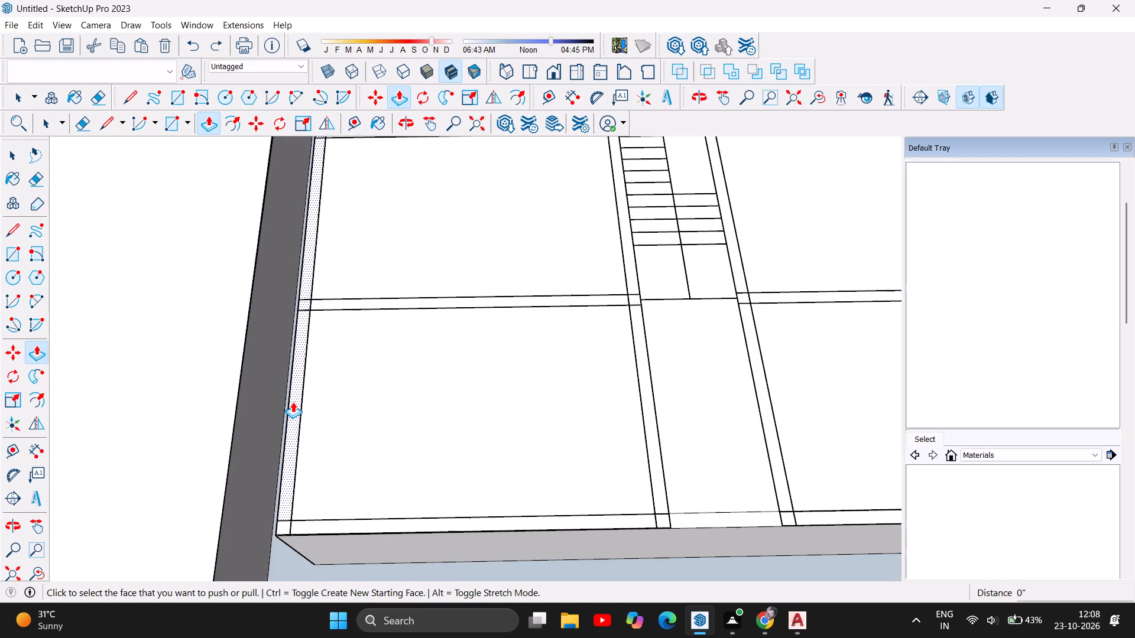
Raise the rear outer wall strip beside the staircase-side rooms by 11' with Push/Pull.
click(293, 402)
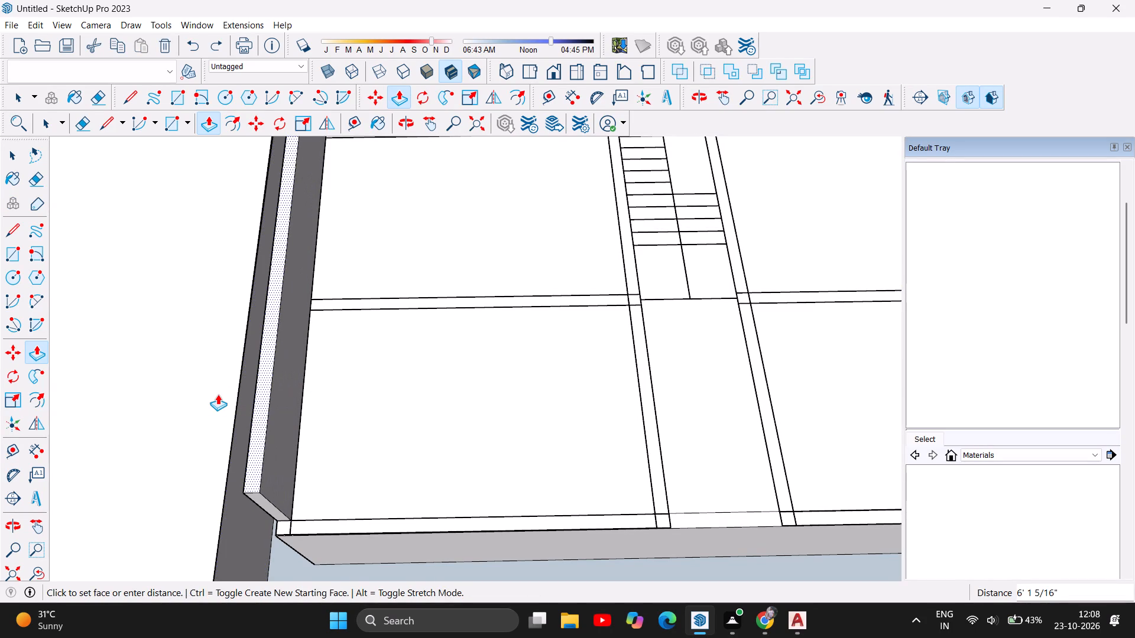
key(1)
key(1)
key(apostrophe)
key(Return)
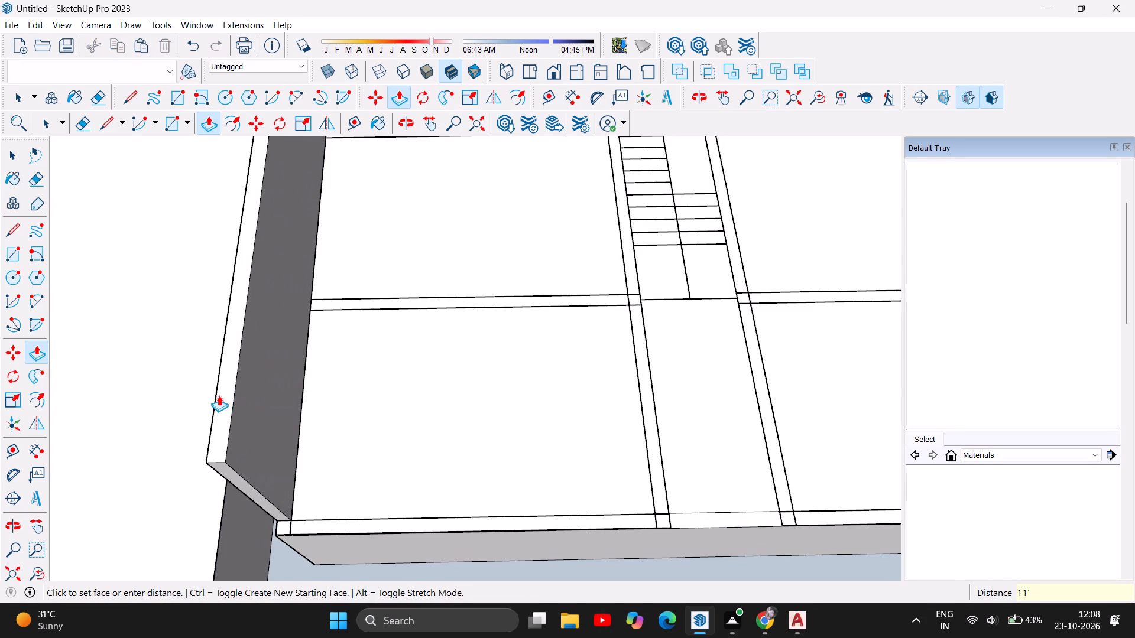
click(285, 520)
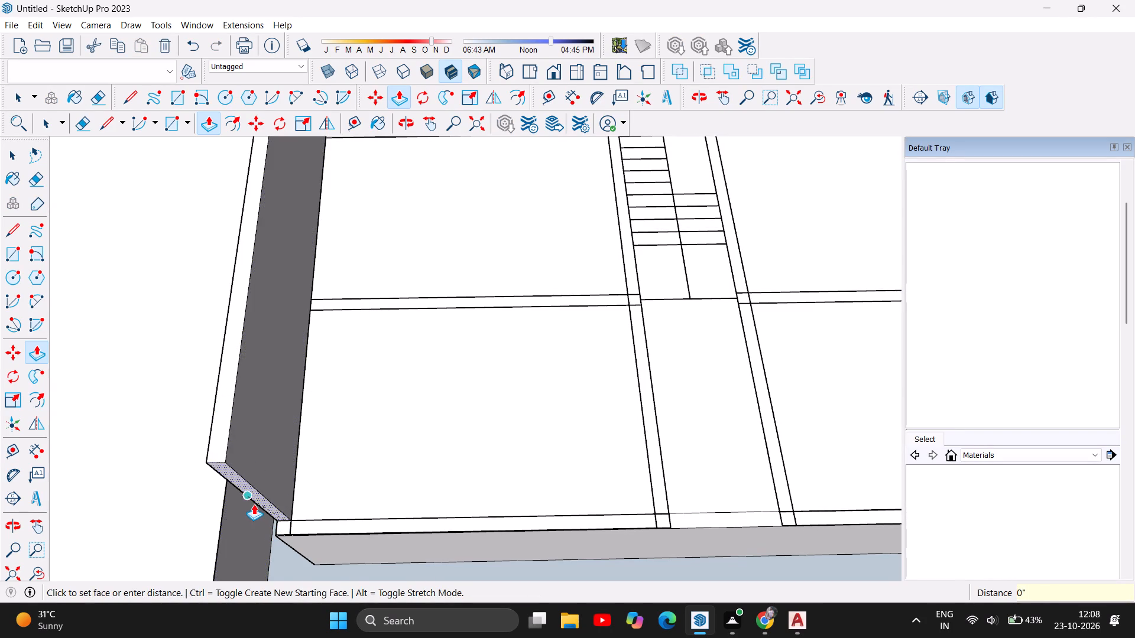
key(Escape)
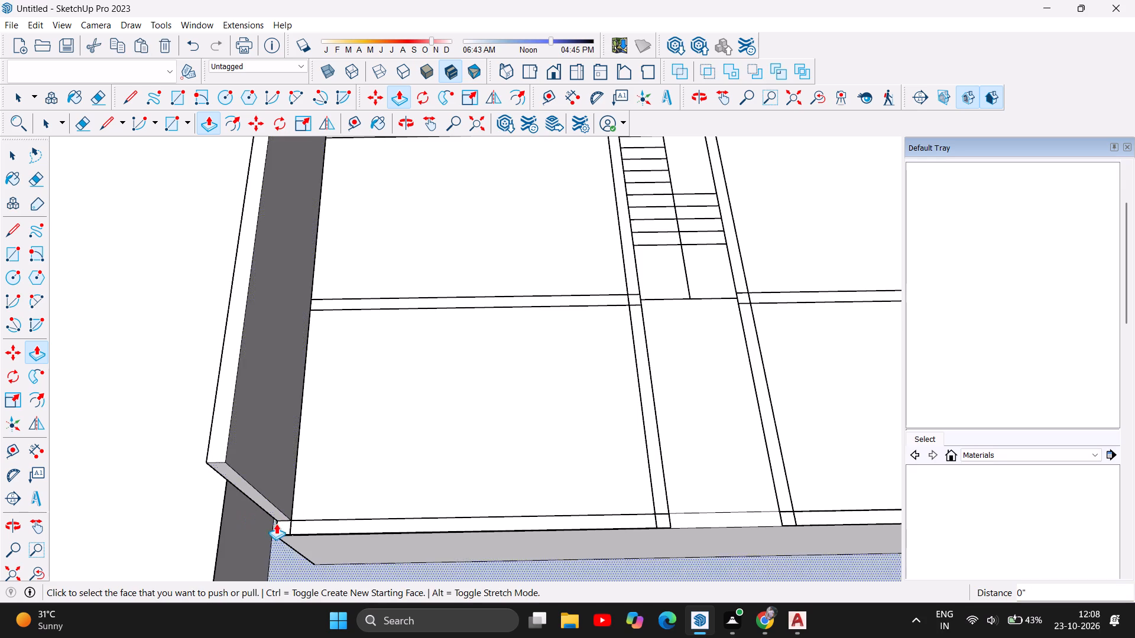
Raise the small square face at the rear corner, at the end of the newly raised outer wall, by 11'.
scroll(280, 525, up, 6)
click(283, 525)
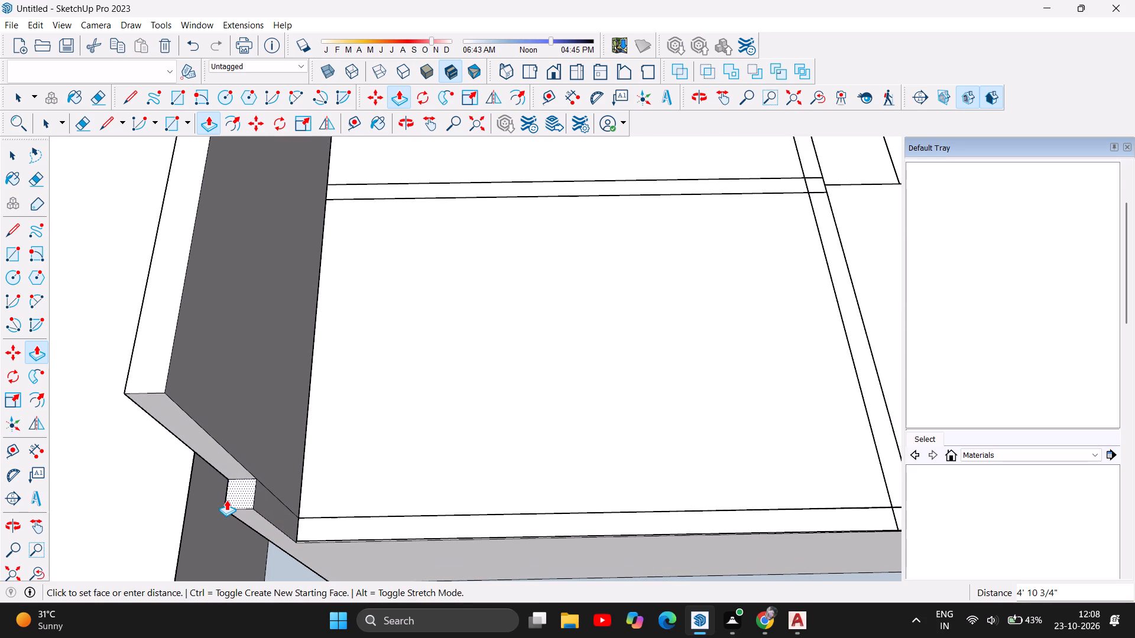
text(11')
key(Return)
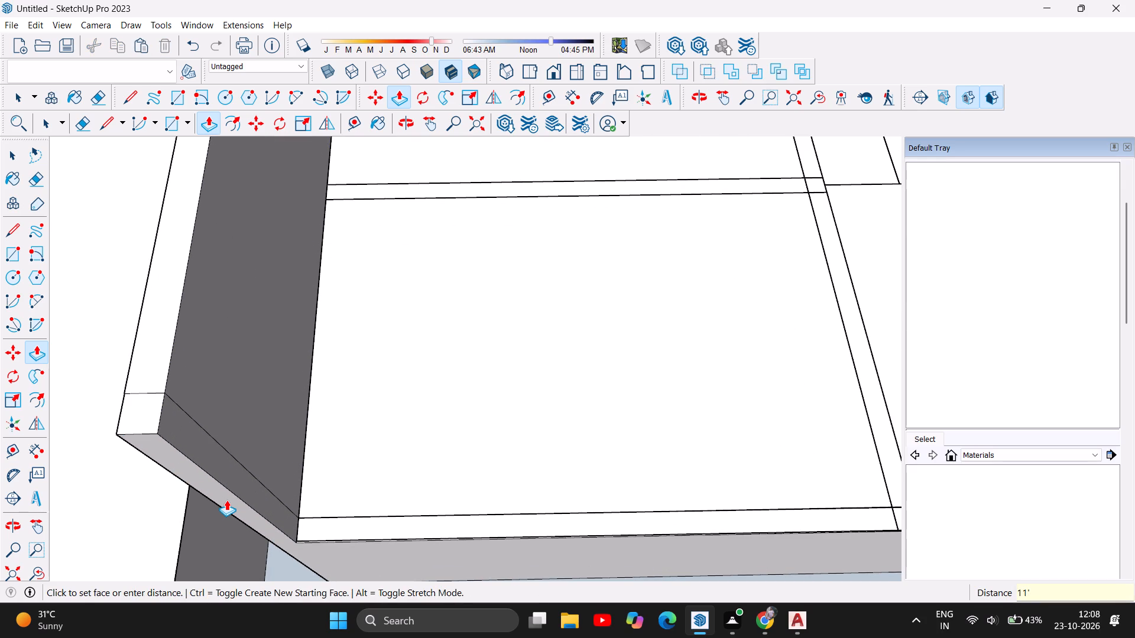
Examine the raised rear outer wall and the outlines of the opposite outer wall and remaining rear rooms.
scroll(219, 566, down, 10)
scroll(279, 513, down, 7)
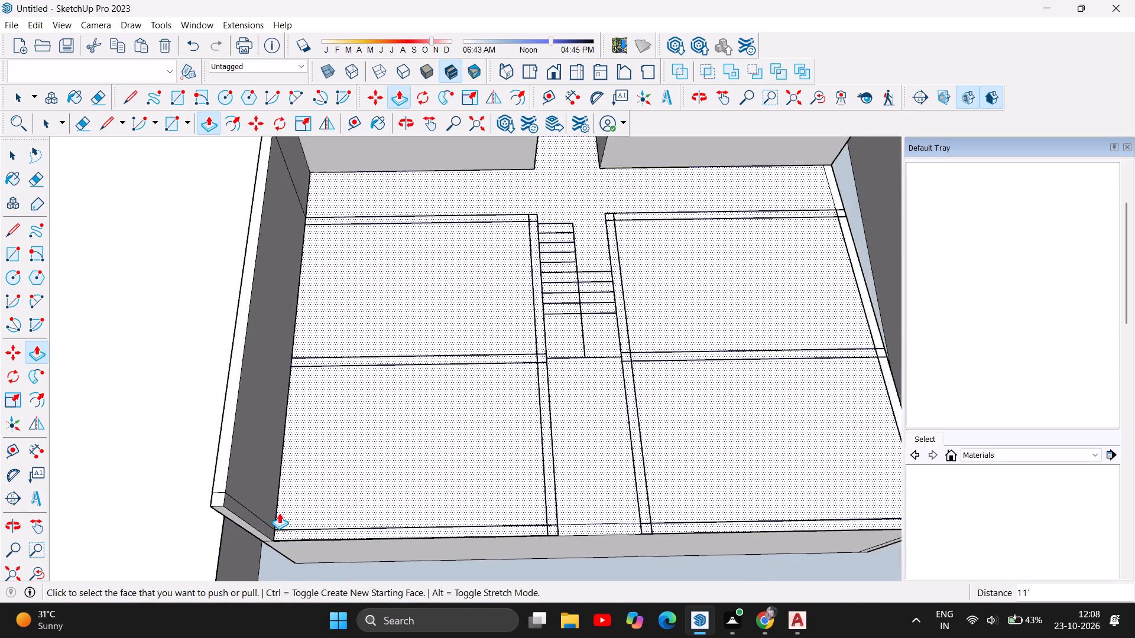
scroll(279, 513, down, 4)
scroll(740, 416, up, 2)
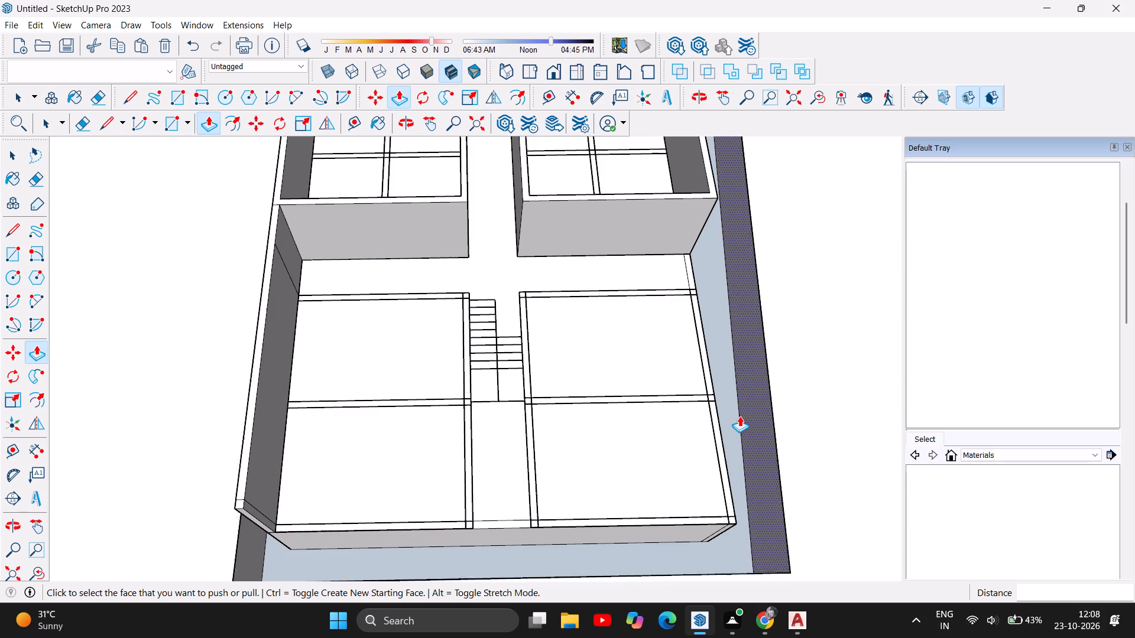
scroll(740, 416, up, 2)
scroll(283, 386, down, 6)
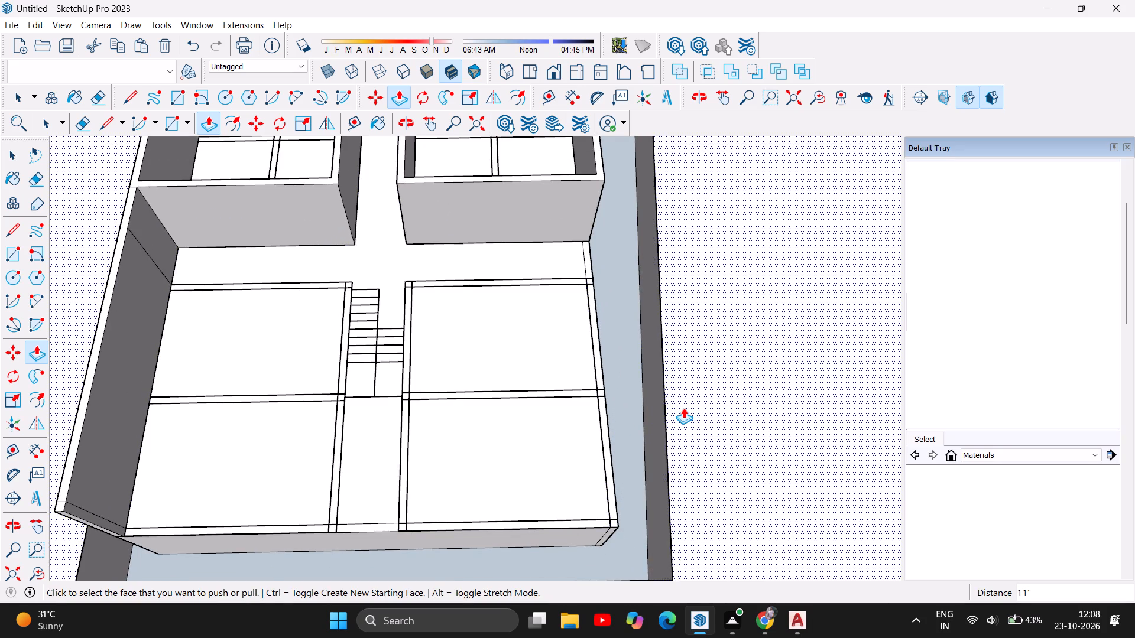
scroll(683, 408, down, 3)
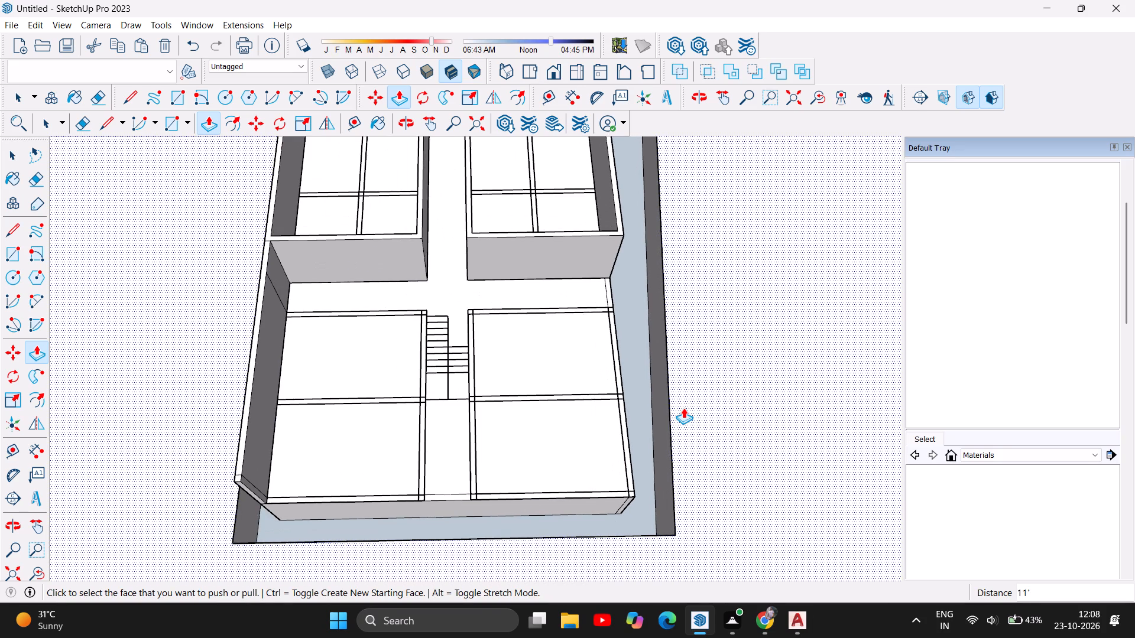
scroll(675, 401, up, 2)
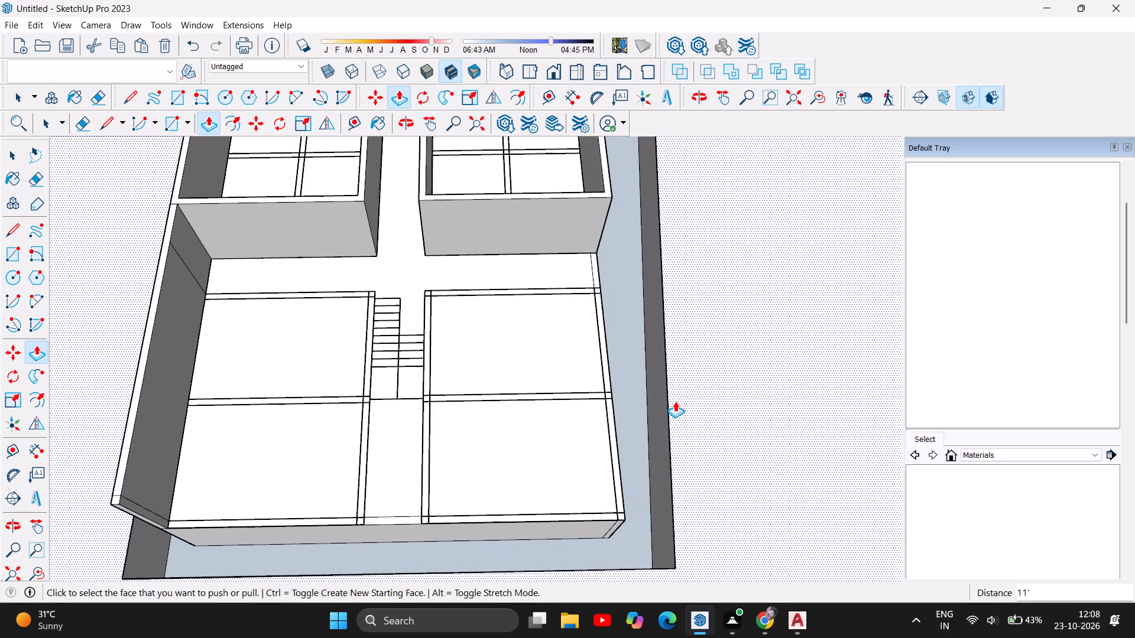
Draw a rectangle about 33' by 9" over the opposite outer wall strip, from the raised front room block to the rear corner.
scroll(675, 401, down, 2)
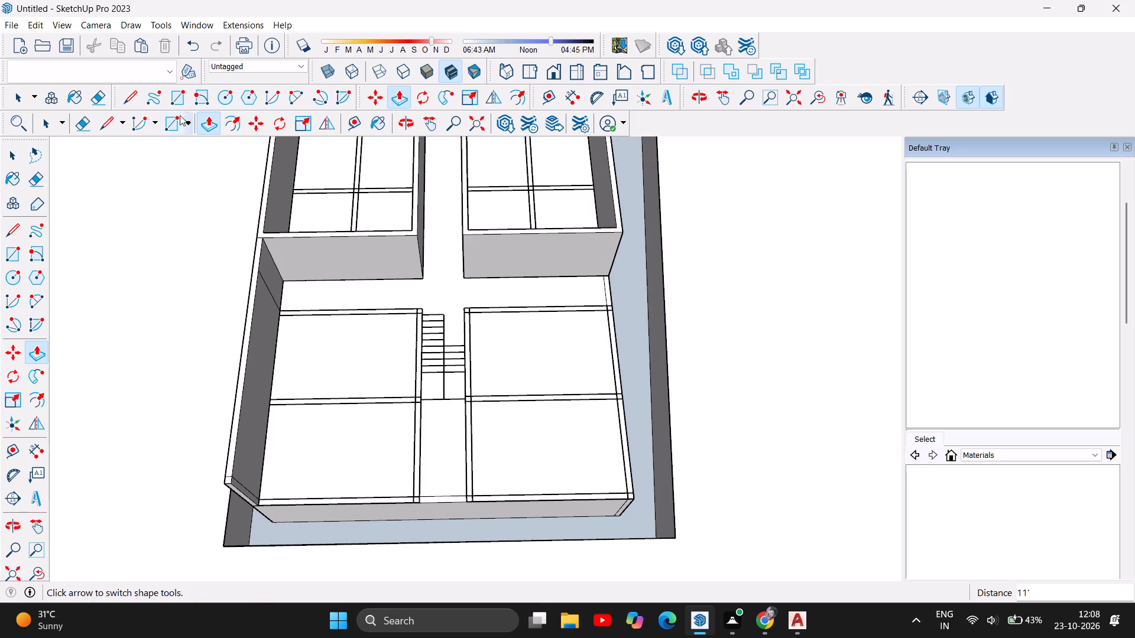
click(178, 98)
scroll(676, 271, up, 6)
scroll(624, 298, up, 4)
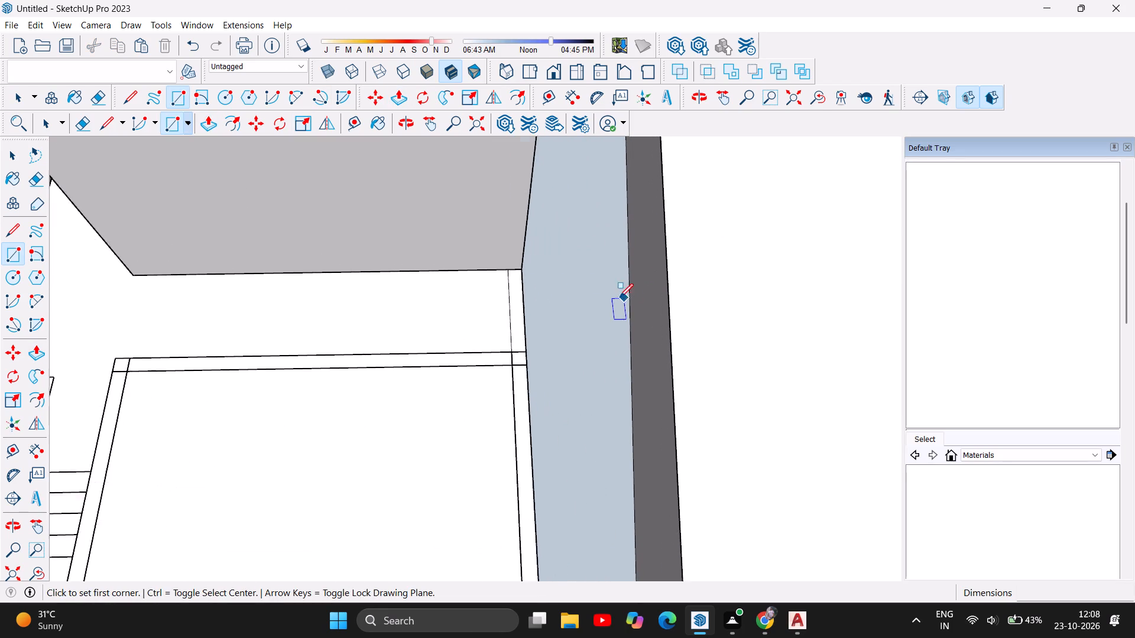
click(488, 263)
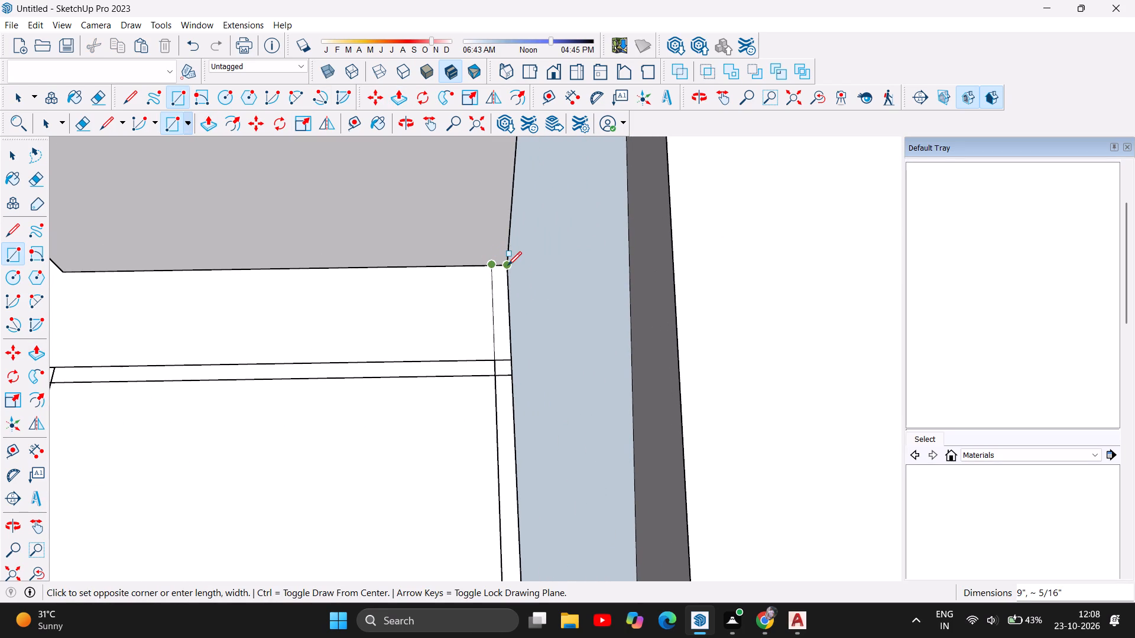
click(508, 265)
scroll(511, 301, down, 5)
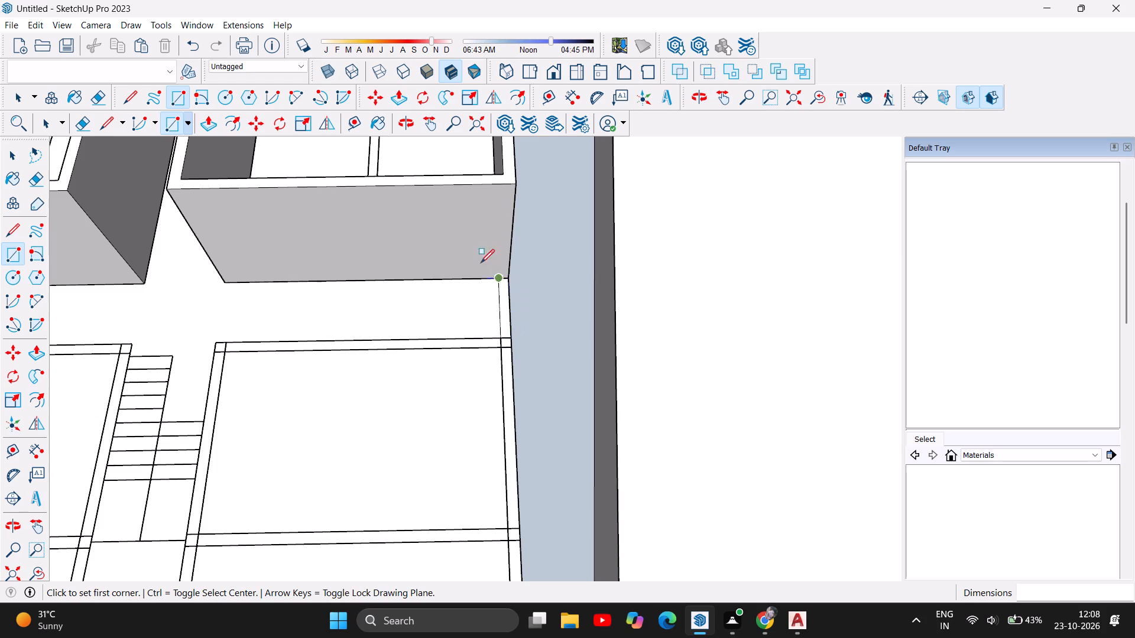
click(180, 124)
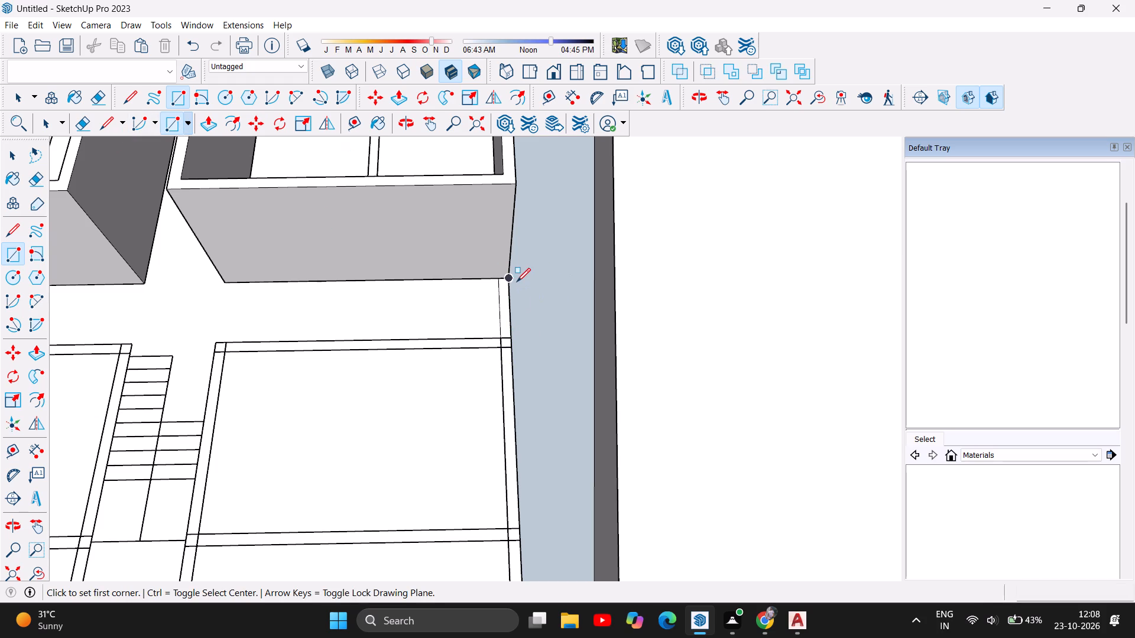
scroll(517, 282, up, 5)
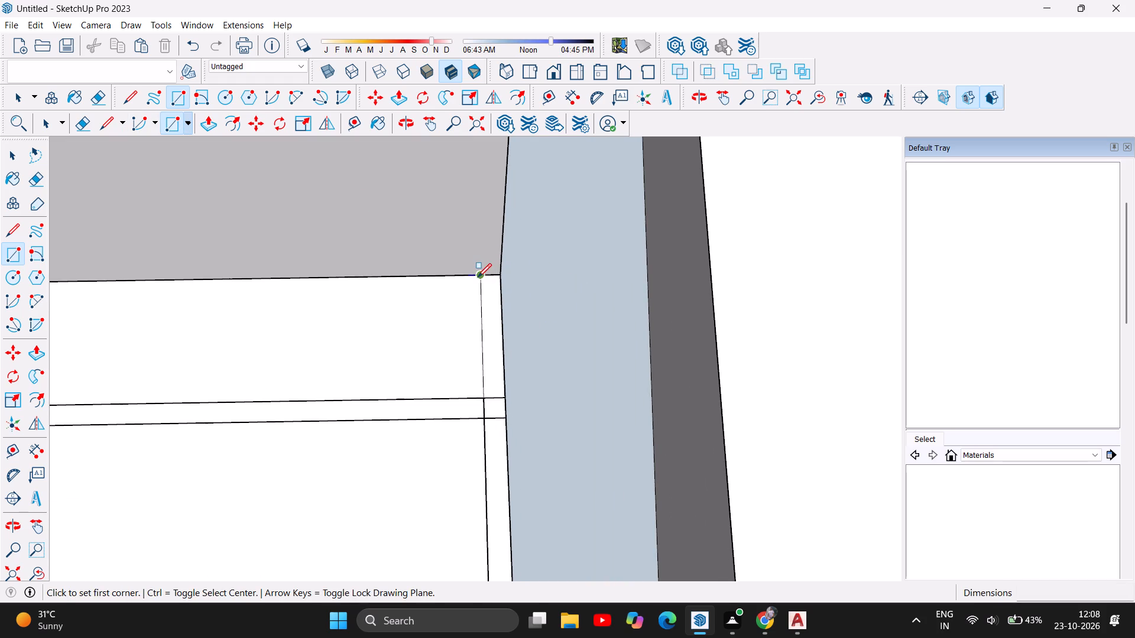
click(479, 275)
click(502, 276)
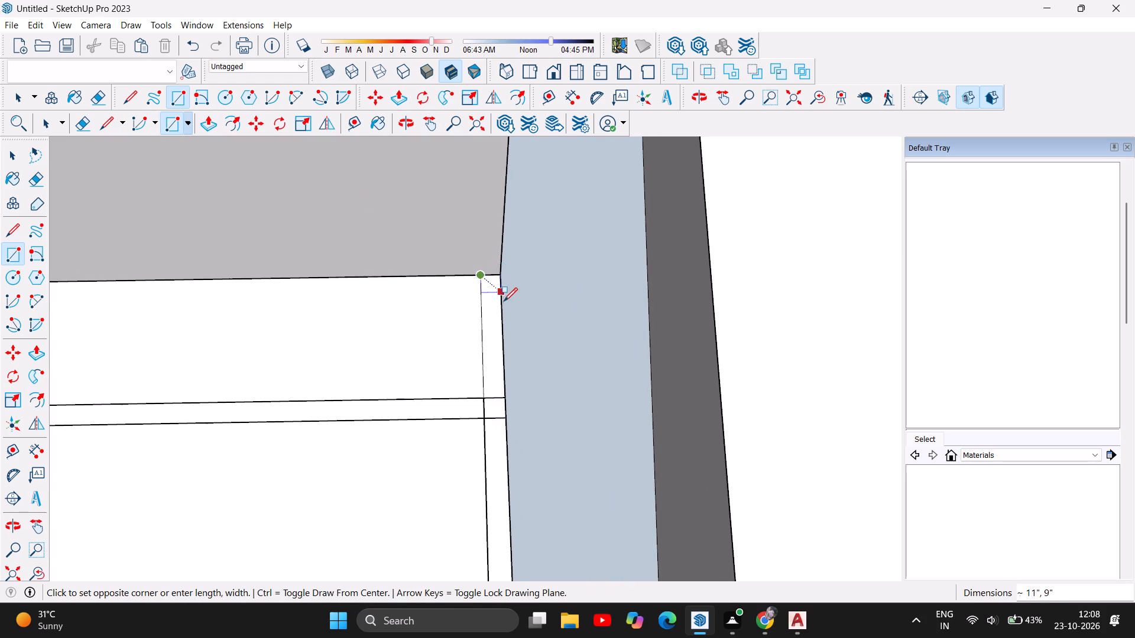
scroll(504, 302, down, 16)
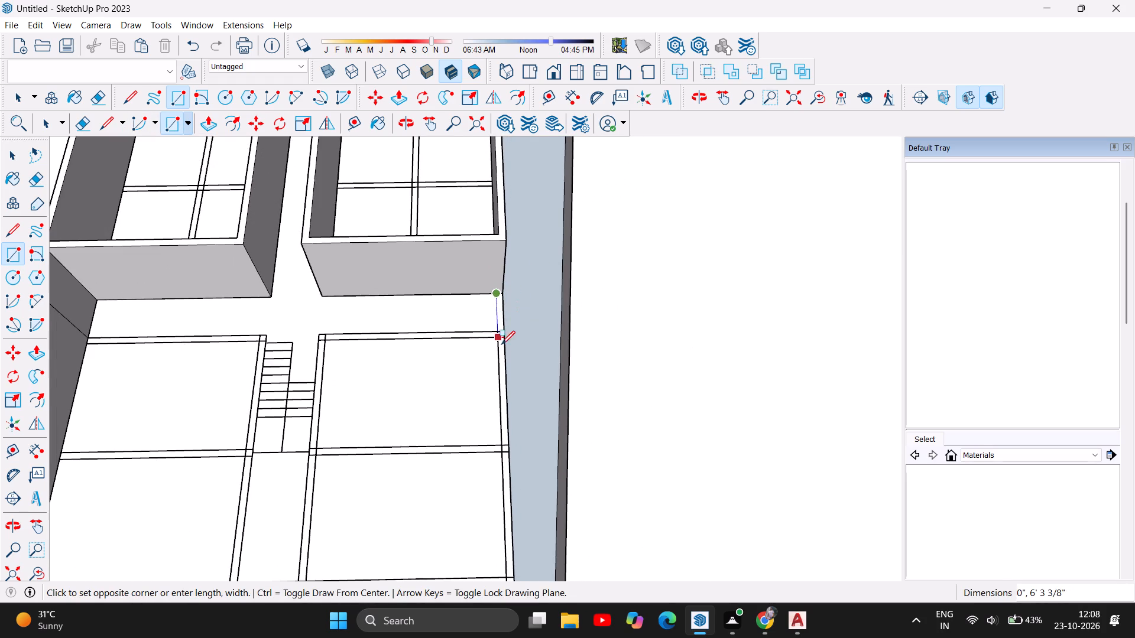
scroll(501, 363, down, 6)
scroll(508, 490, up, 2)
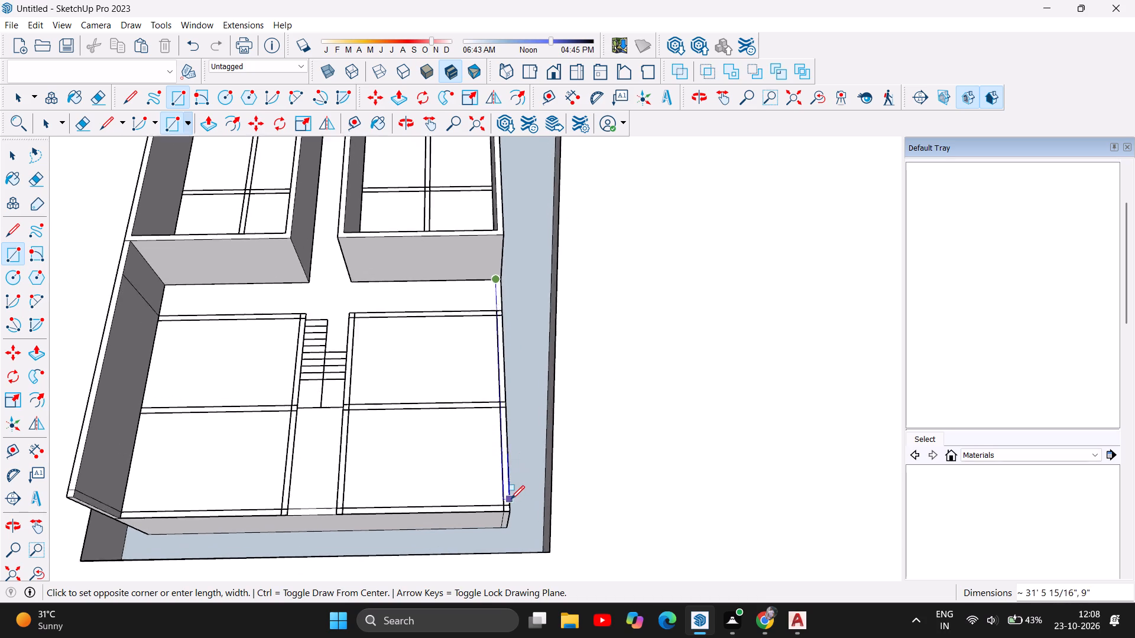
scroll(511, 499, up, 7)
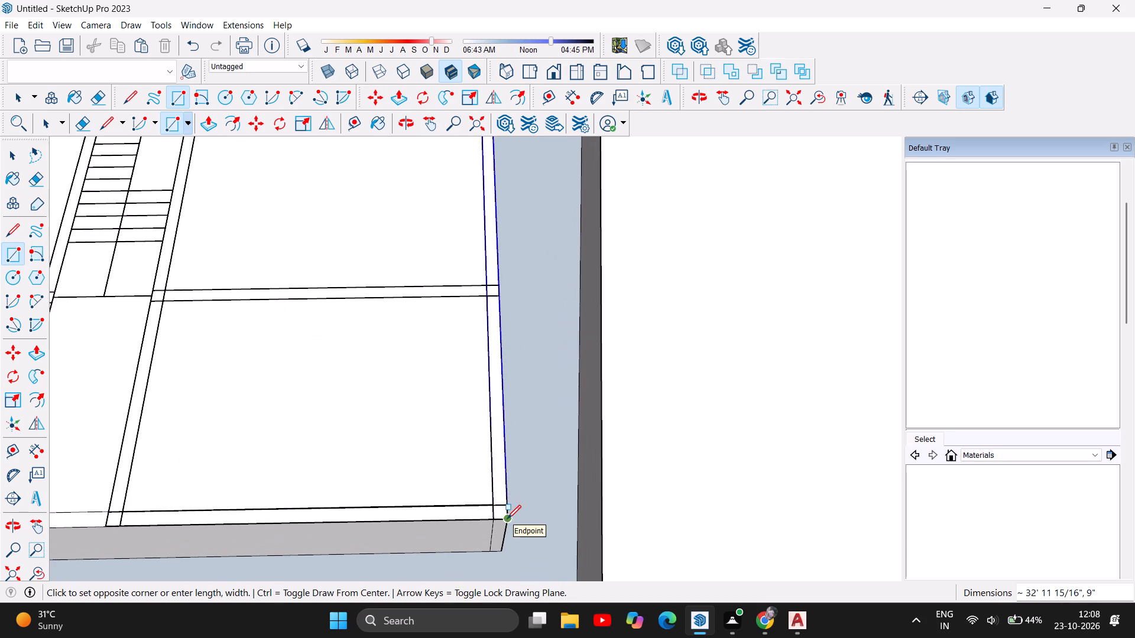
click(508, 520)
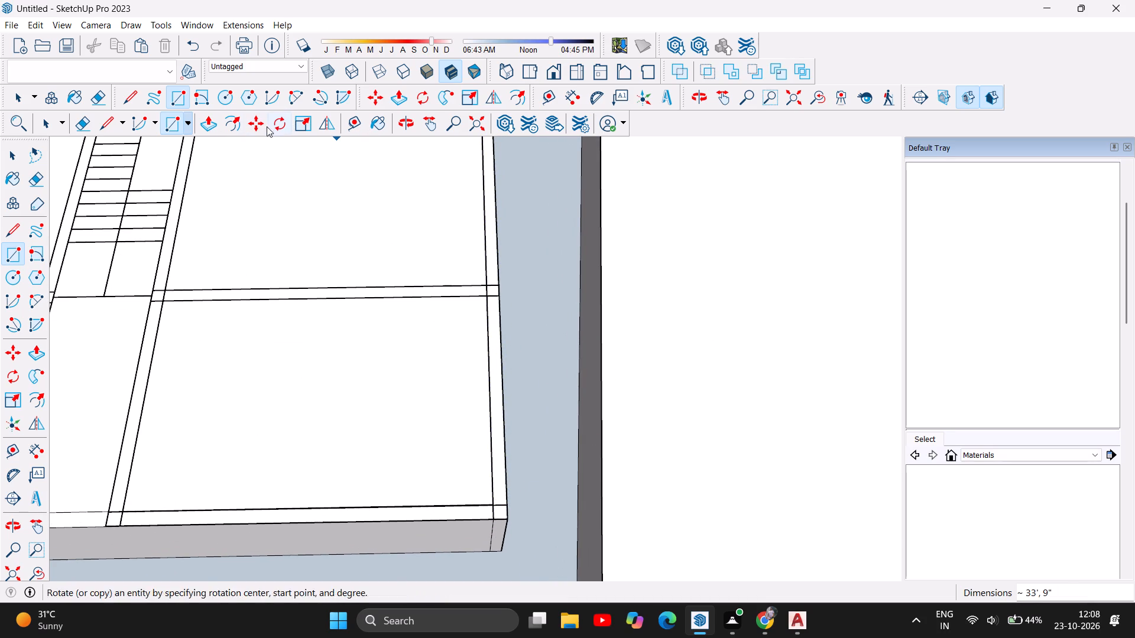
Raise the opposite outer wall strip beside the rear rooms by 11' with Push/Pull.
click(210, 125)
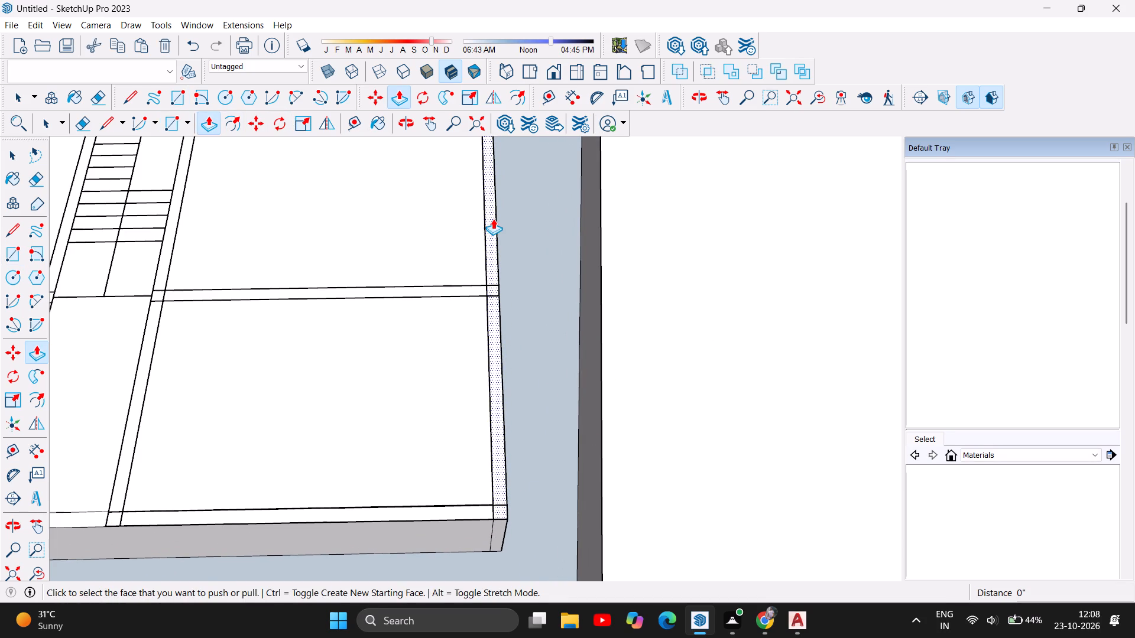
click(492, 222)
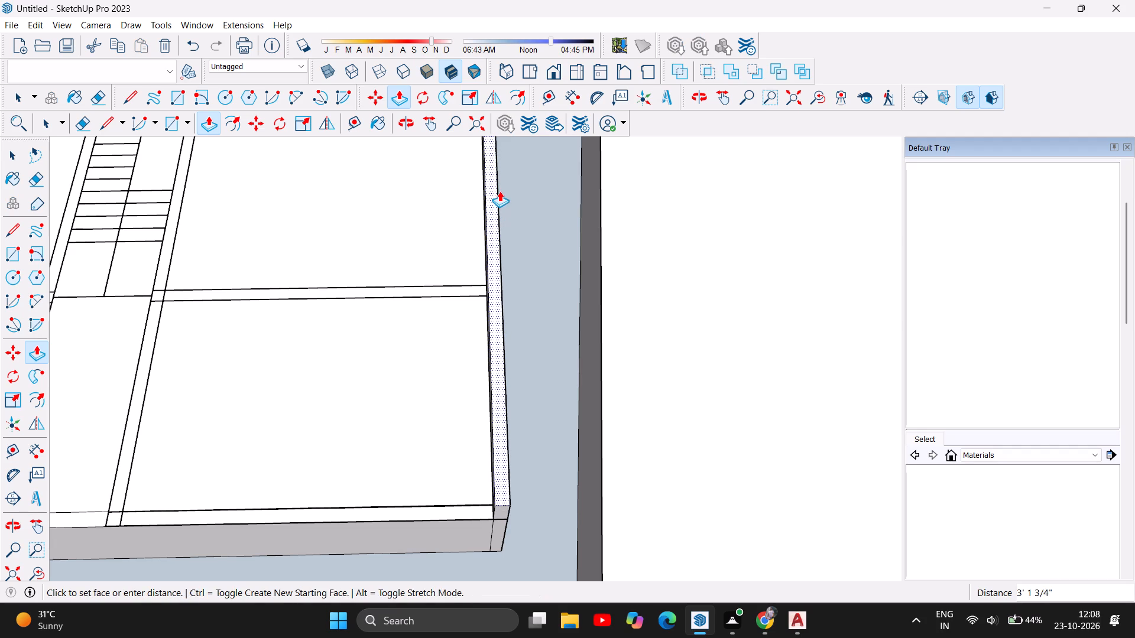
text(11')
key(Return)
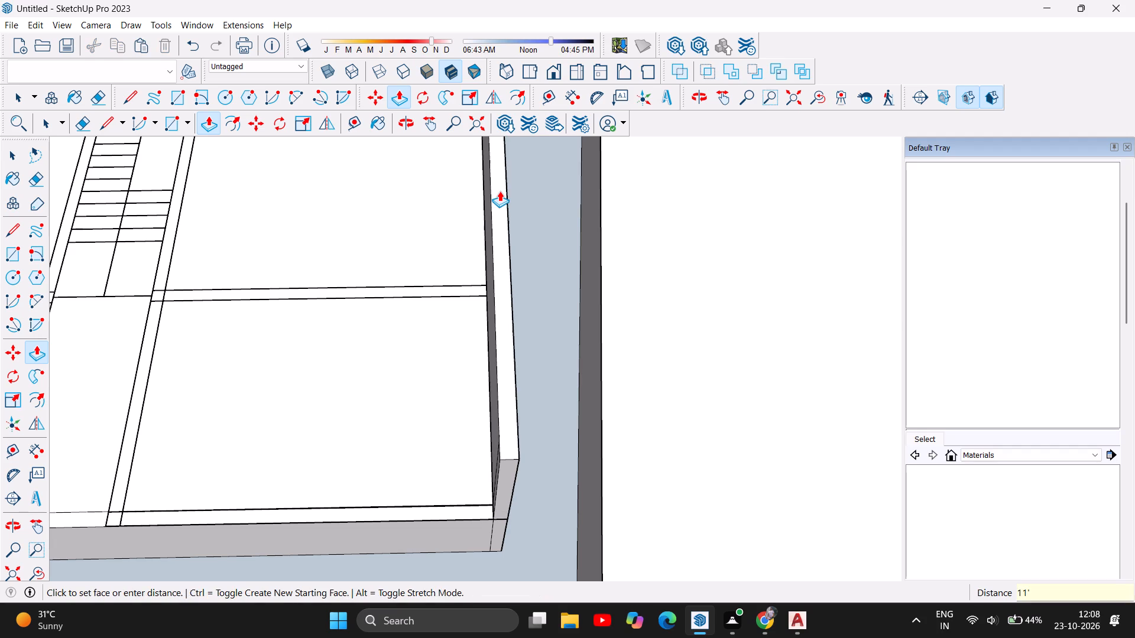
Raise the short outer wall strip between the newly raised wall and the front room block by 11'.
scroll(656, 307, down, 12)
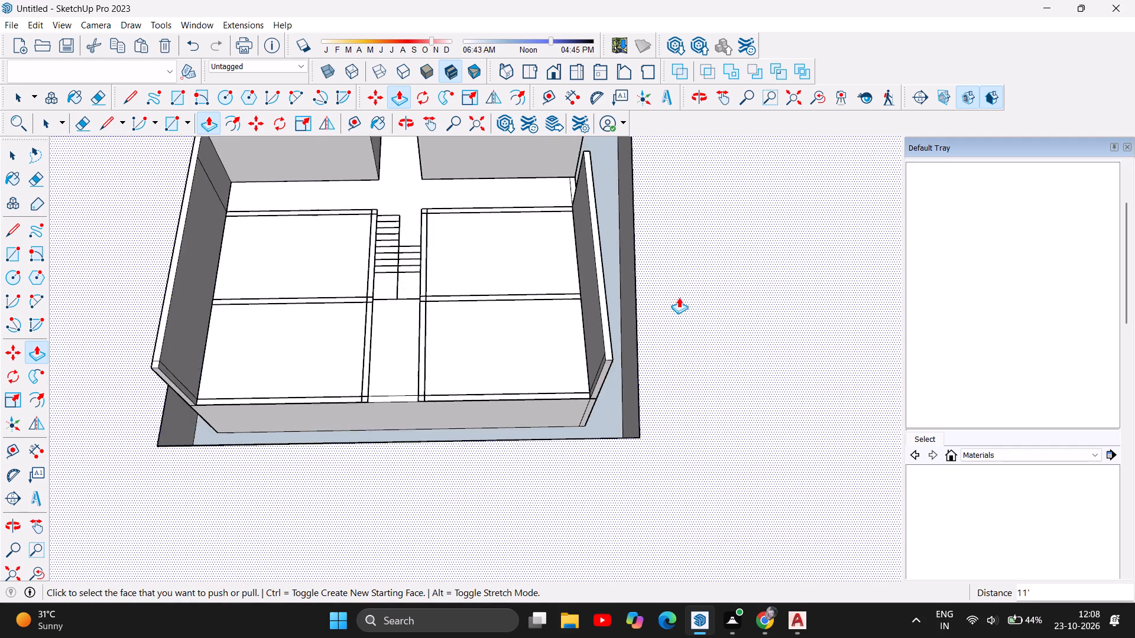
scroll(689, 294, down, 7)
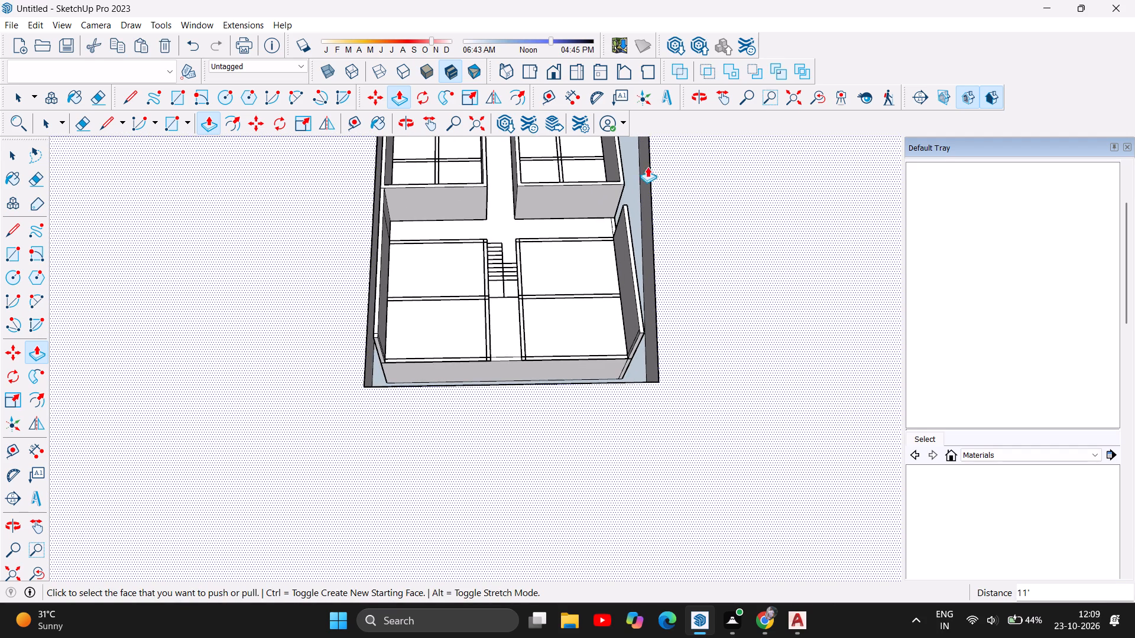
scroll(653, 167, up, 11)
scroll(618, 207, up, 6)
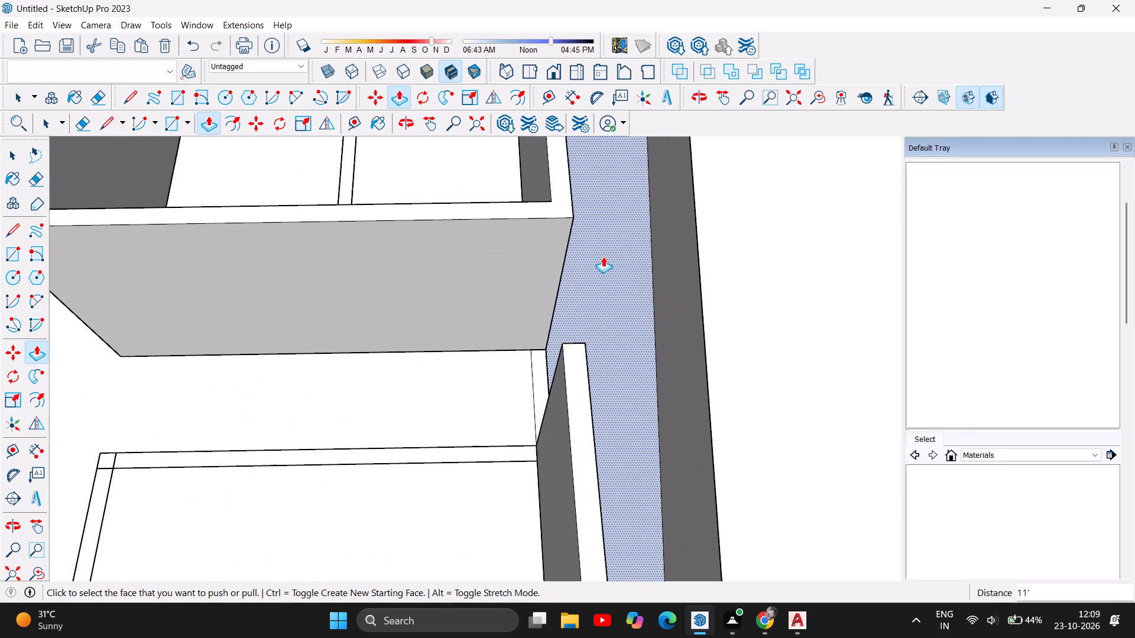
scroll(565, 309, up, 3)
click(526, 400)
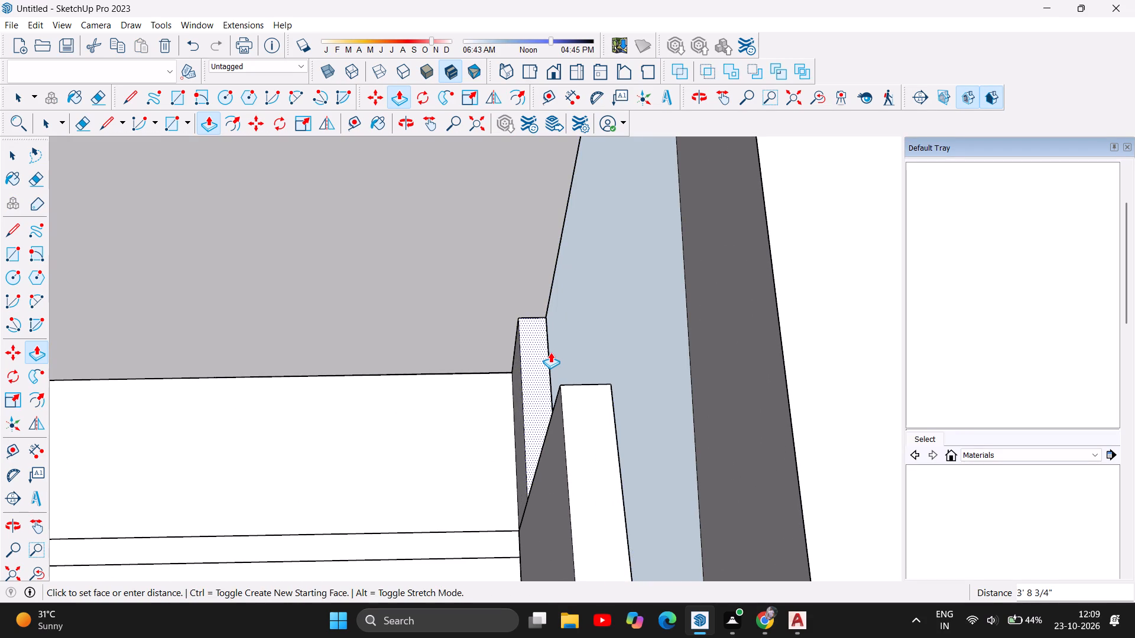
text(11')
key(Return)
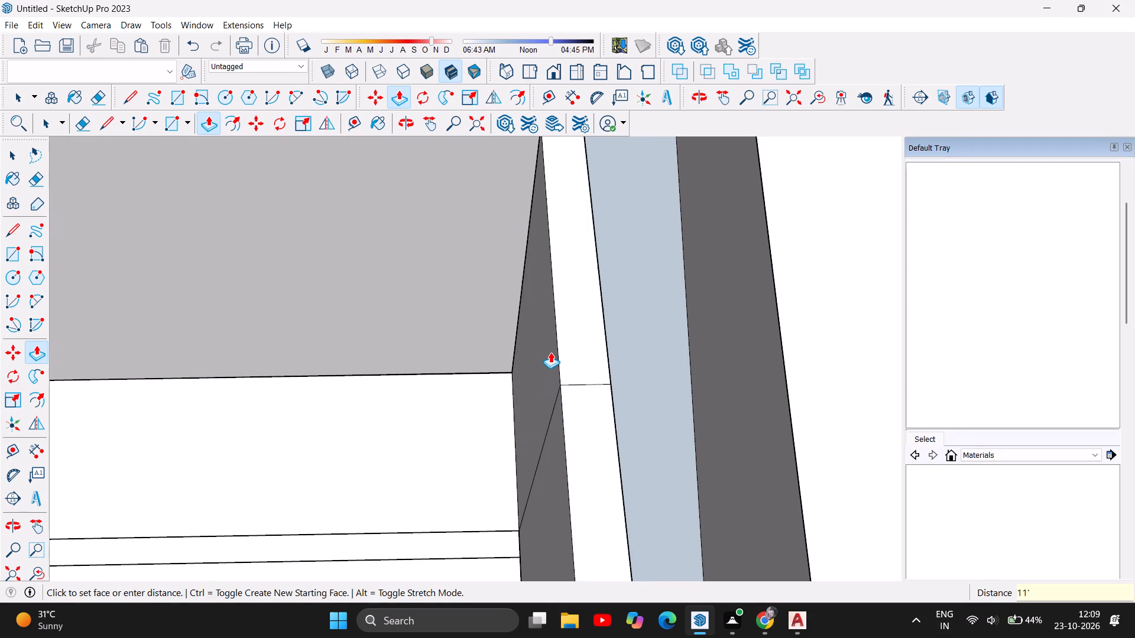
Examine the whole building from all sides, checking both raised outer side walls and the remaining unraised room outlines.
scroll(395, 352, down, 7)
scroll(491, 344, down, 5)
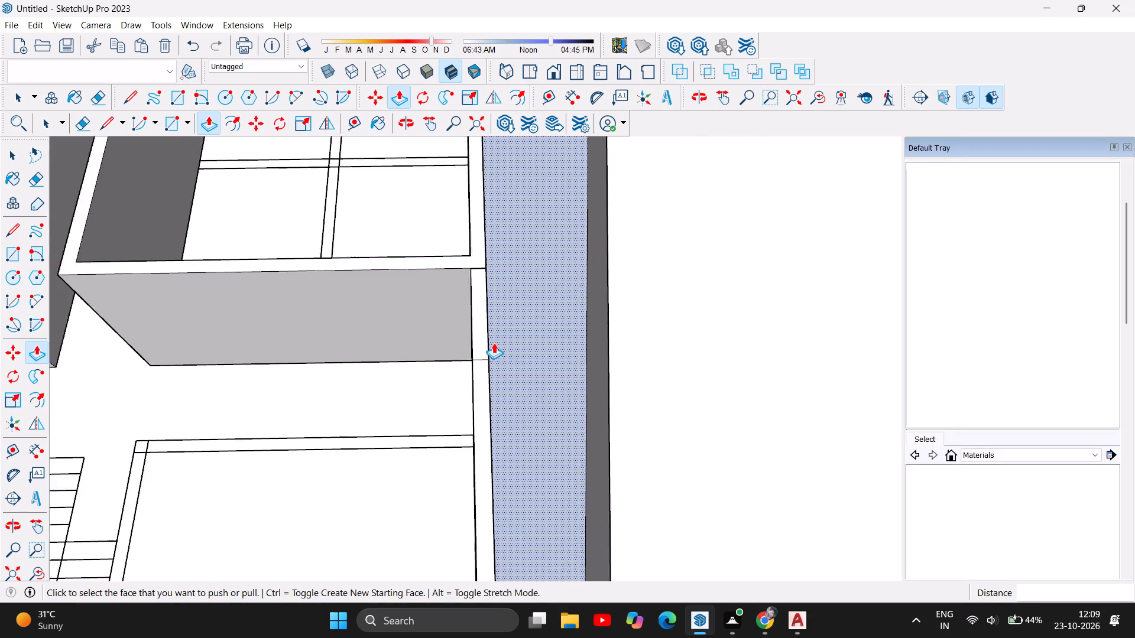
scroll(494, 343, down, 2)
scroll(552, 325, down, 6)
scroll(729, 315, down, 5)
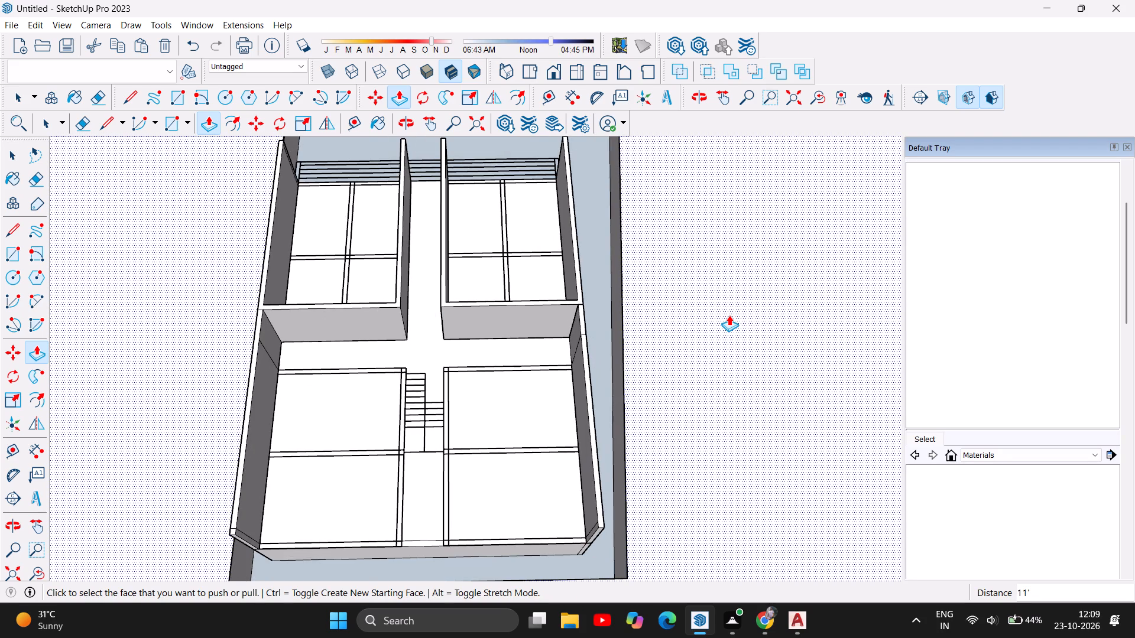
scroll(690, 343, down, 4)
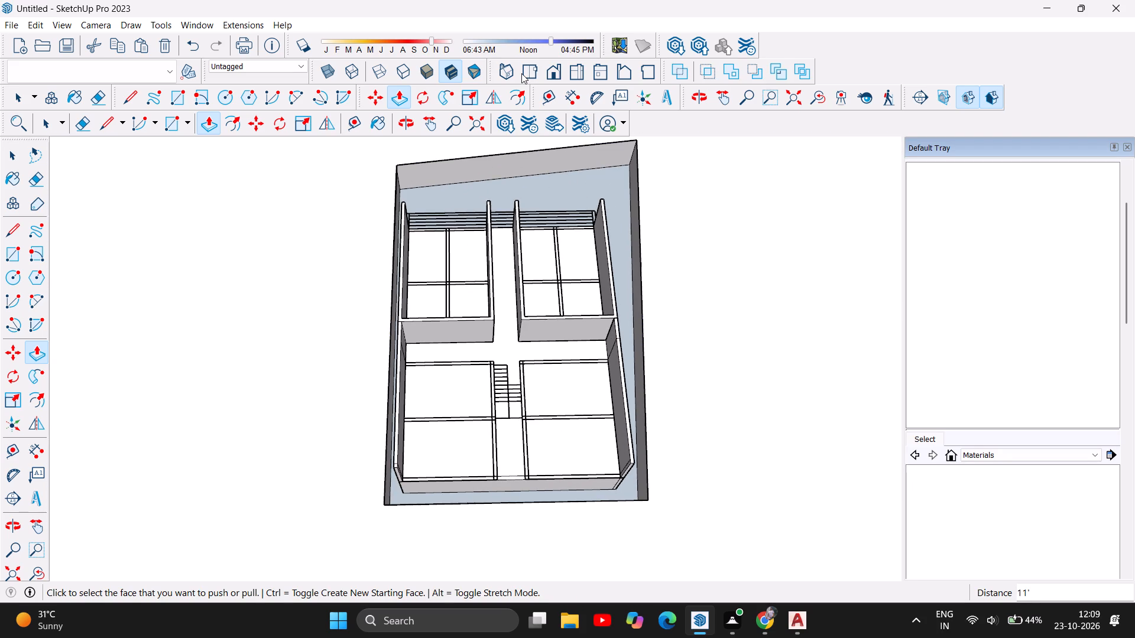
click(411, 124)
drag(579, 290, 507, 281)
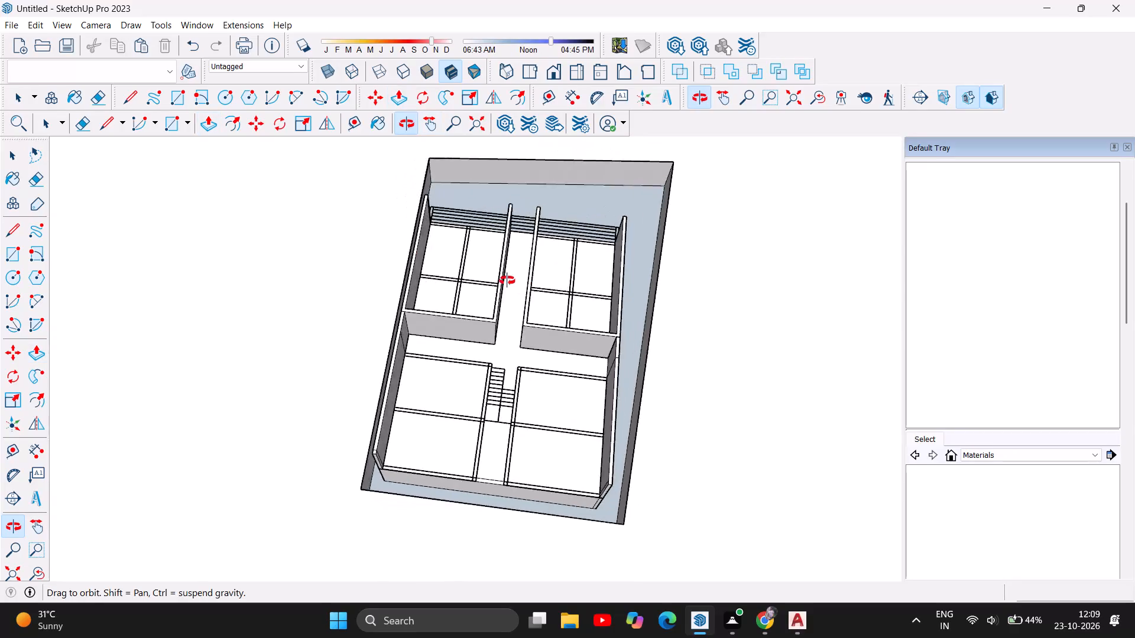
drag(507, 281, 305, 230)
drag(637, 320, 300, 260)
drag(688, 364, 352, 310)
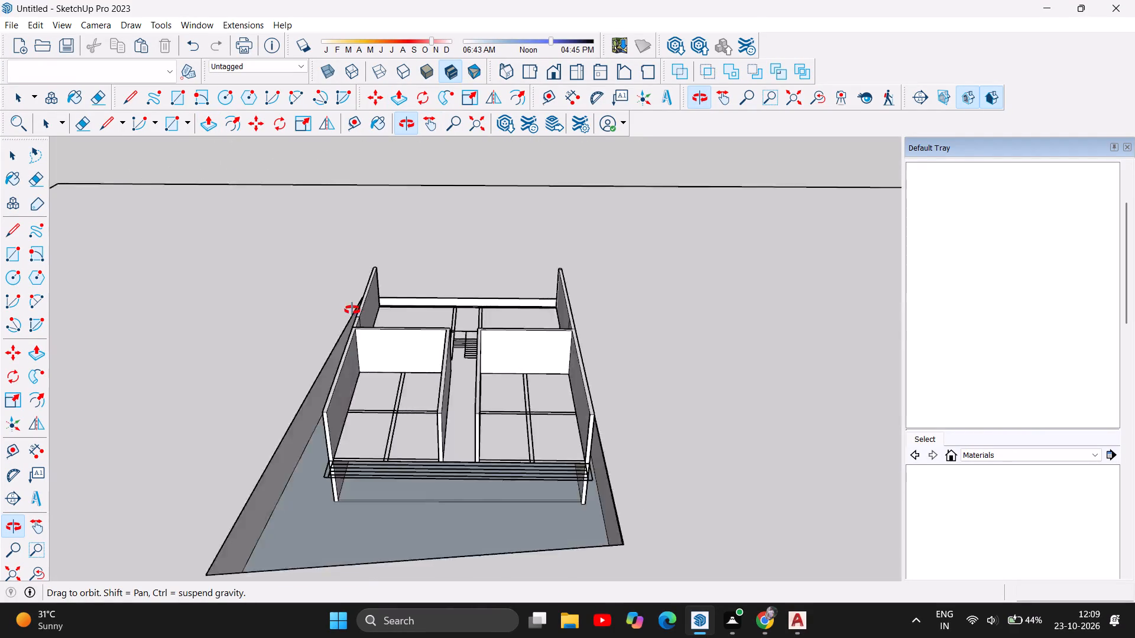
drag(352, 310, 814, 328)
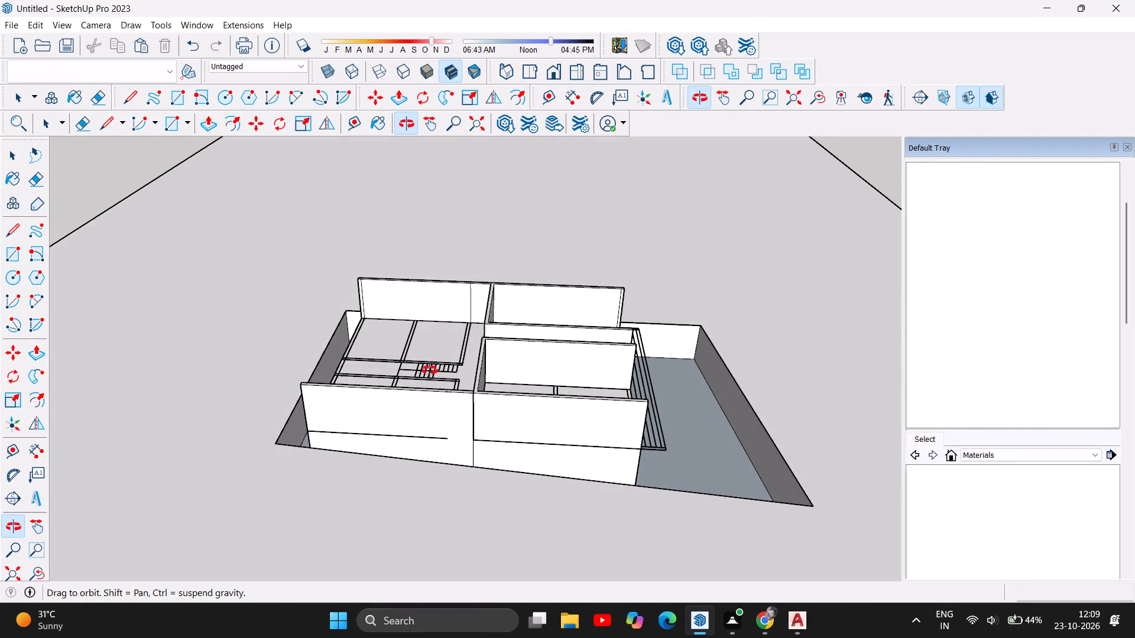
drag(387, 370, 674, 294)
drag(419, 380, 578, 322)
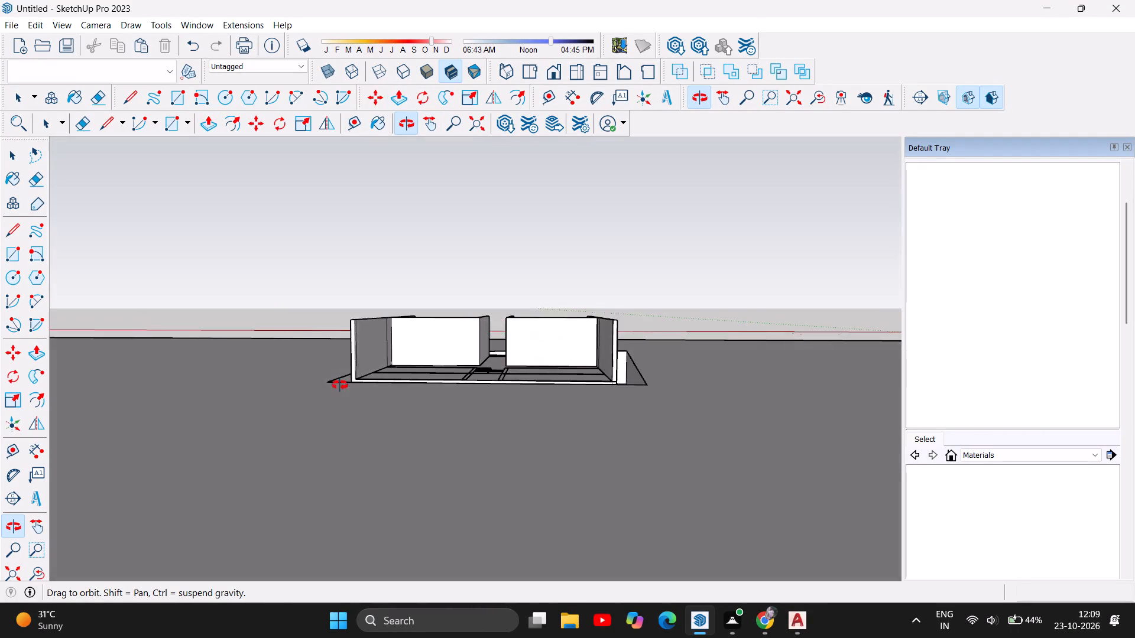
drag(340, 385, 598, 373)
drag(395, 359, 465, 344)
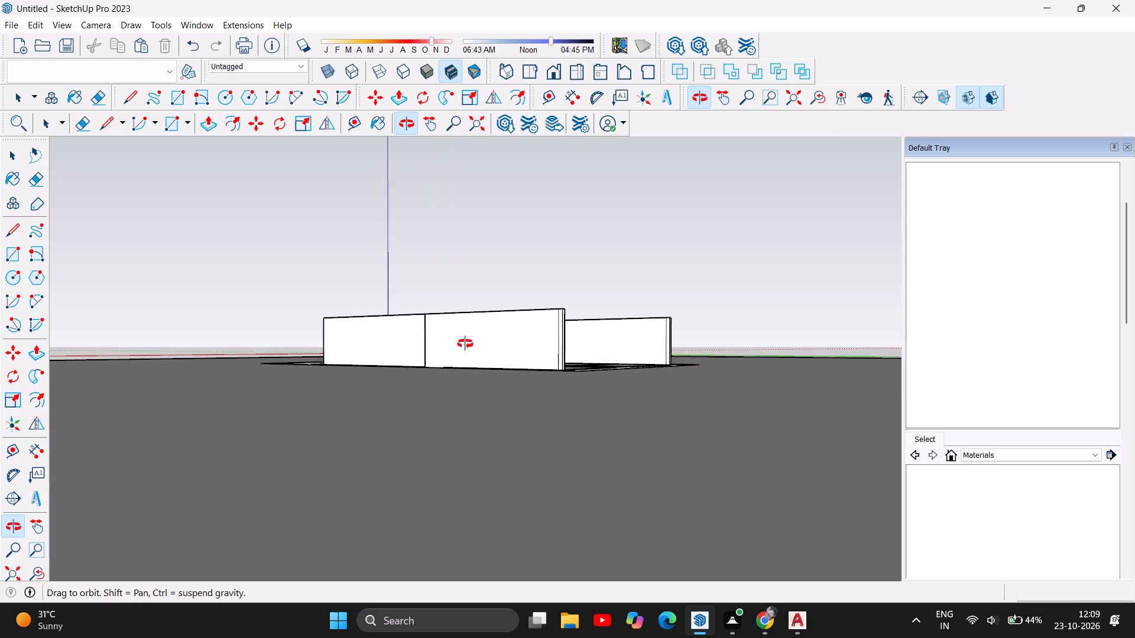
drag(465, 344, 507, 344)
drag(371, 418, 474, 535)
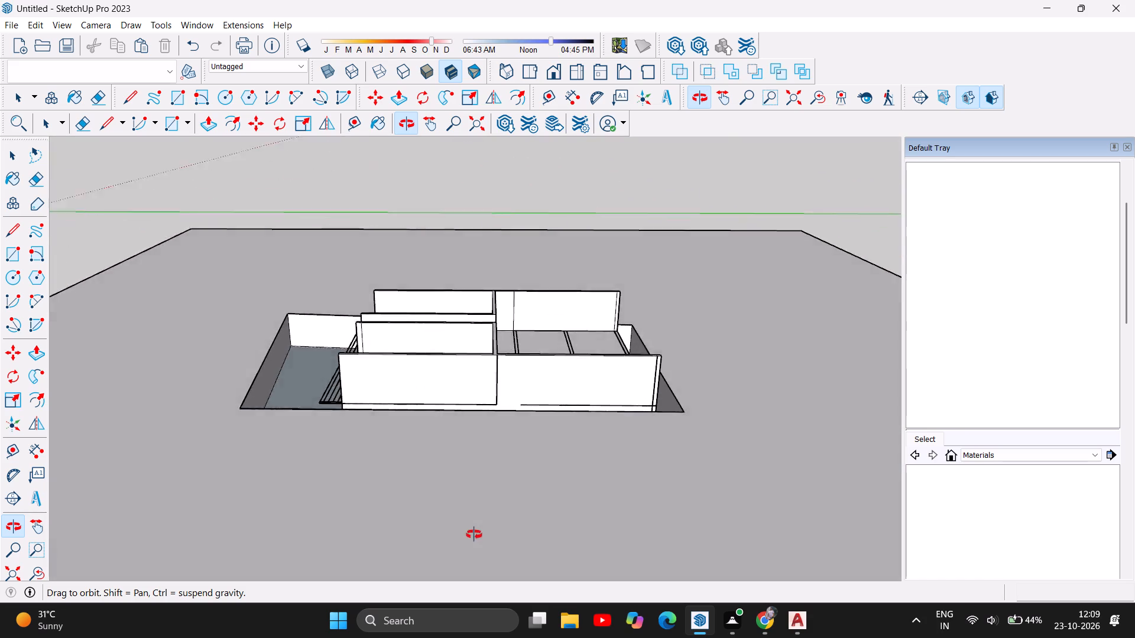
drag(474, 535, 496, 544)
drag(236, 366, 520, 367)
drag(306, 391, 442, 402)
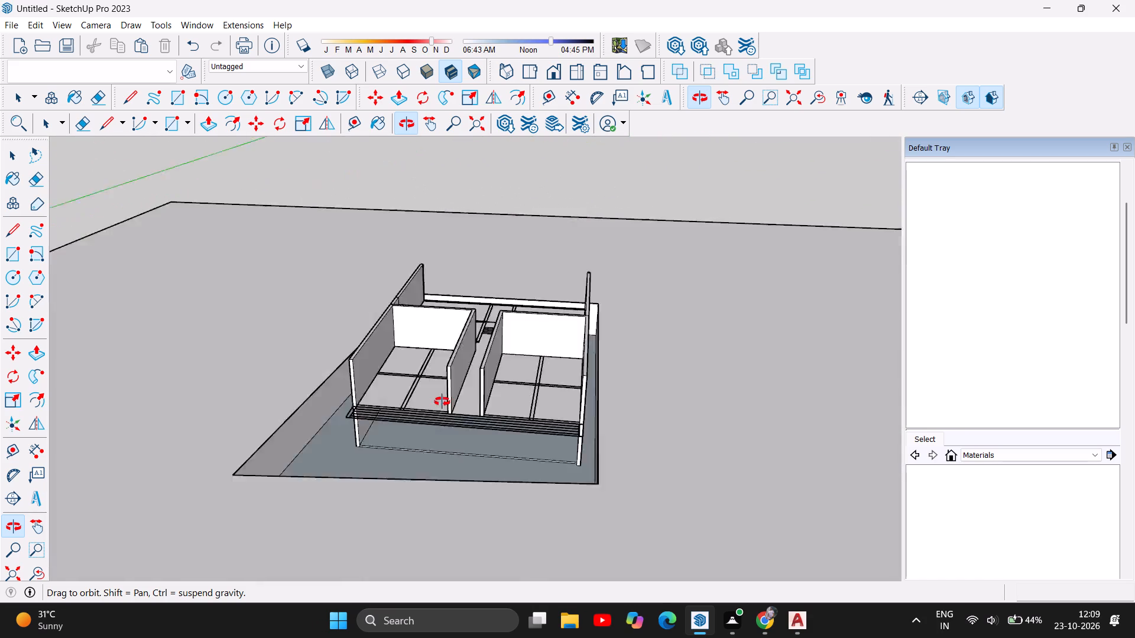
drag(442, 402, 516, 383)
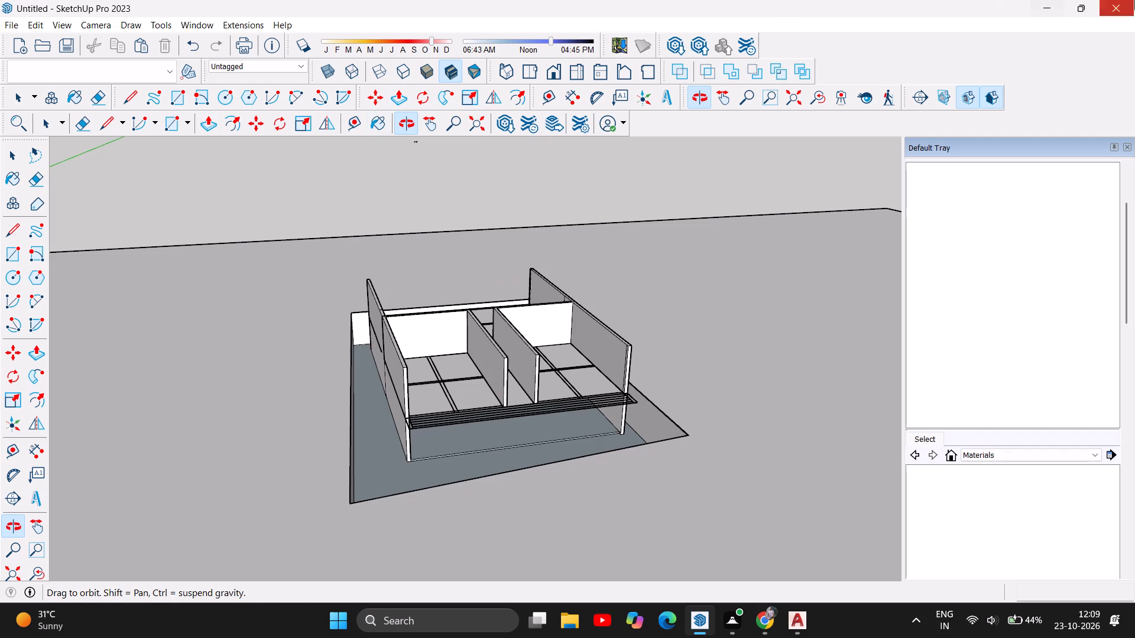
Examine the two front room blocks, the passage between them and the front steps up close.
scroll(612, 406, up, 6)
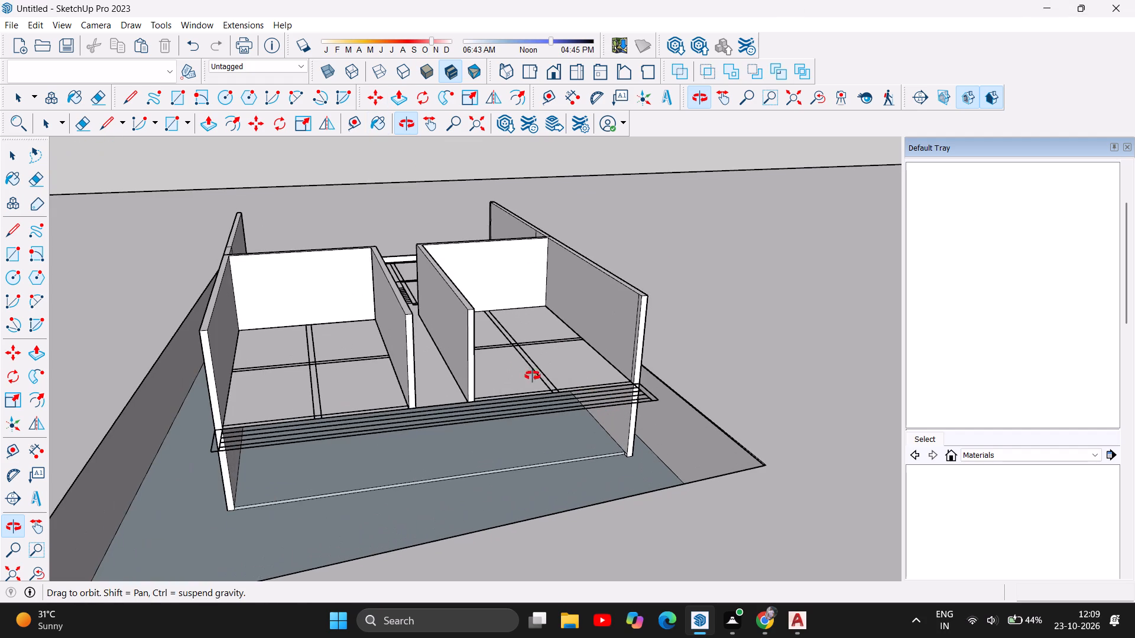
drag(537, 376, 489, 426)
drag(456, 287, 397, 455)
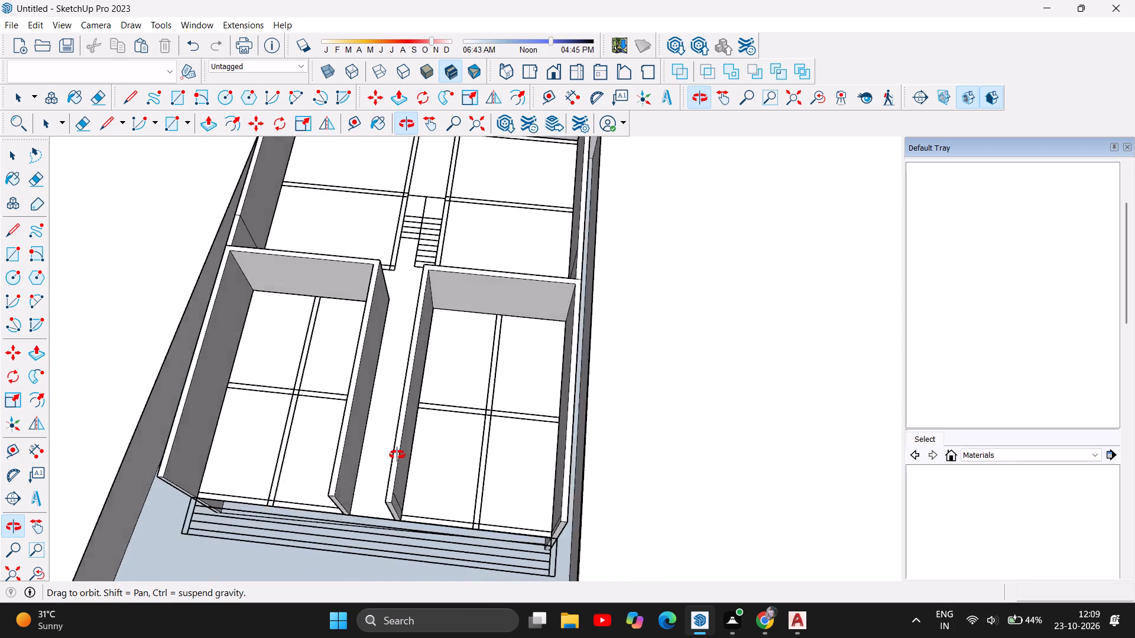
drag(397, 455, 456, 260)
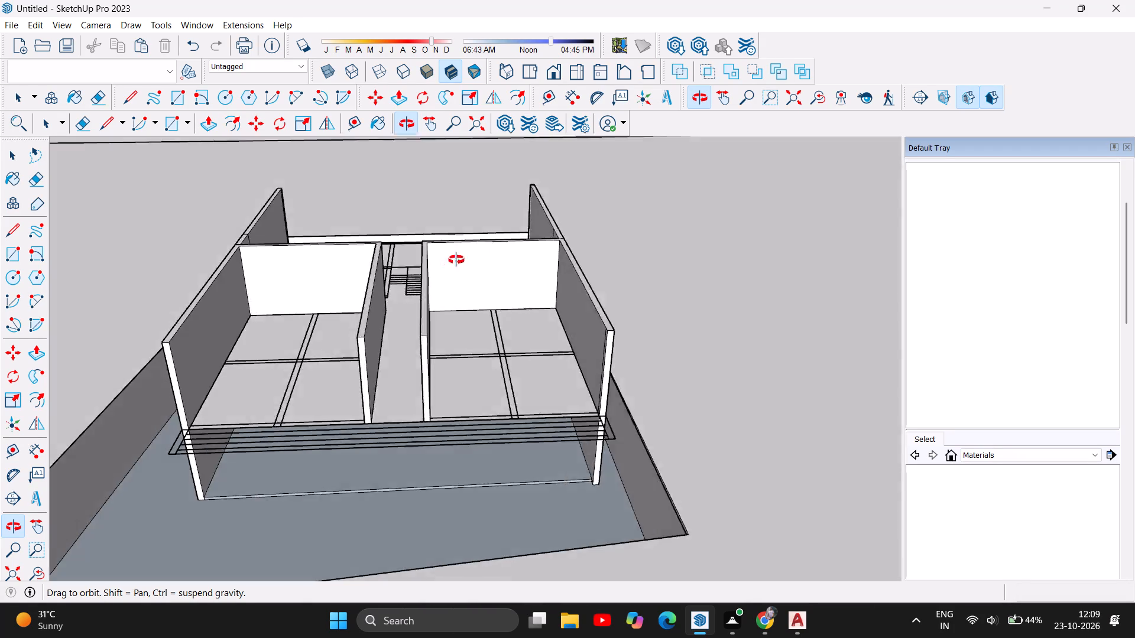
drag(456, 260, 506, 230)
drag(315, 375, 307, 344)
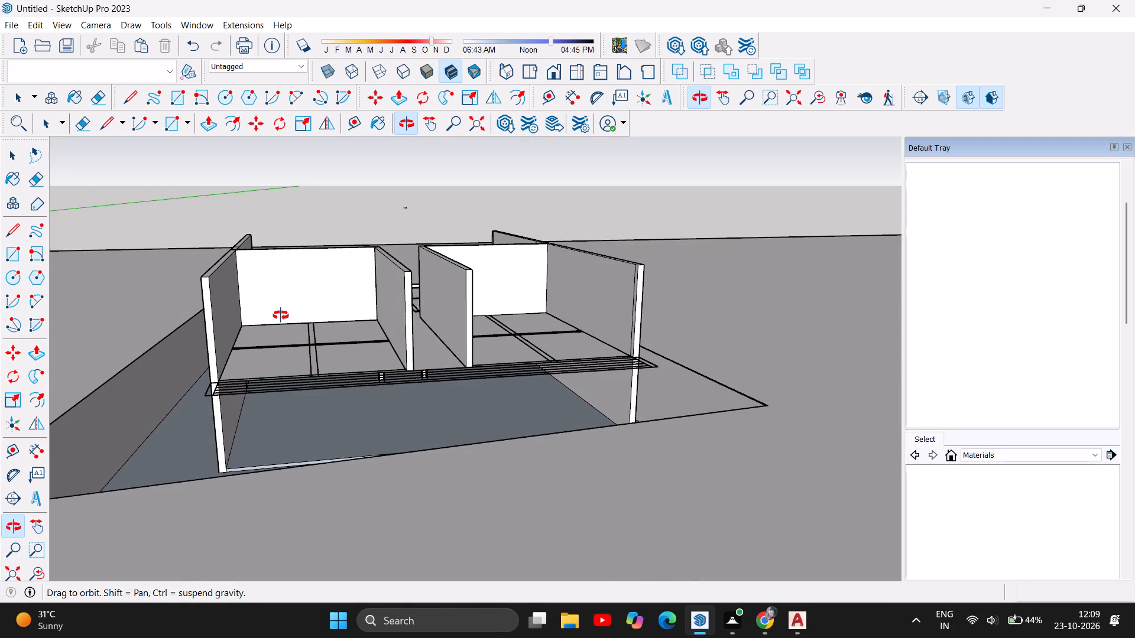
scroll(281, 315, up, 5)
drag(356, 366, 295, 336)
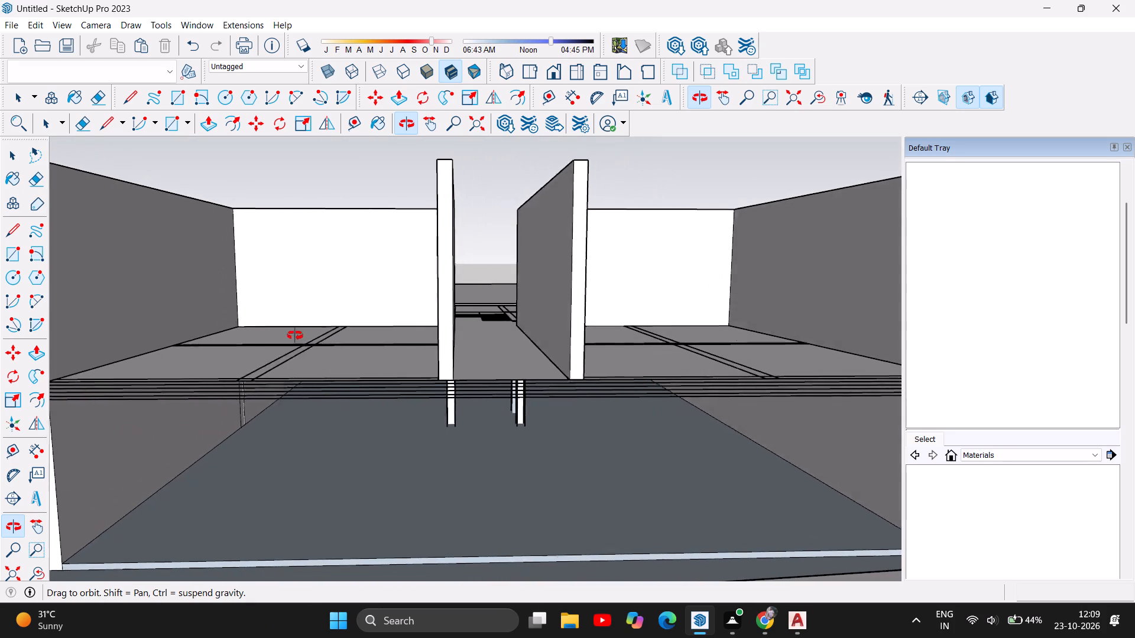
Examine the front rooms and the central passage at eye level and from above, back to the stair outline.
drag(295, 336, 222, 328)
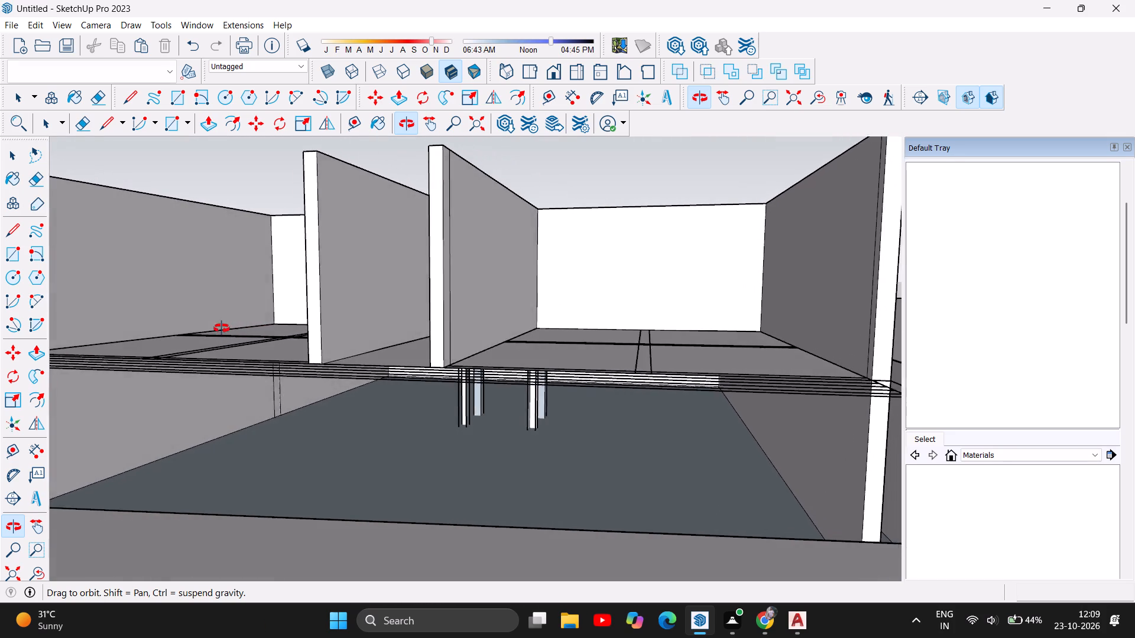
drag(222, 328, 289, 417)
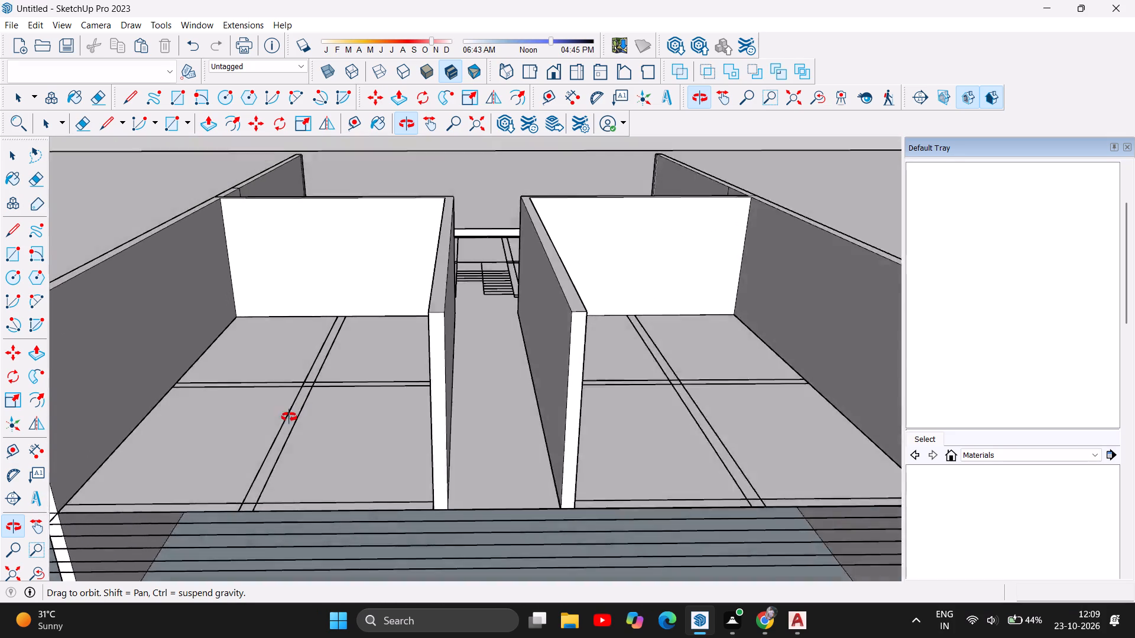
drag(289, 417, 285, 437)
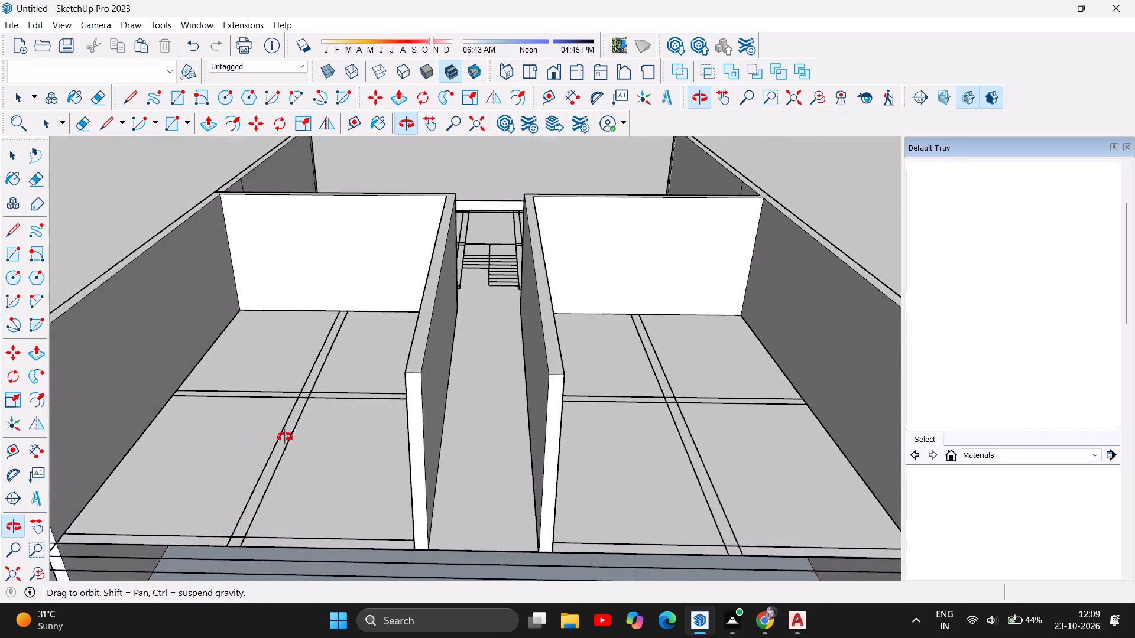
drag(285, 437, 293, 430)
drag(494, 413, 465, 304)
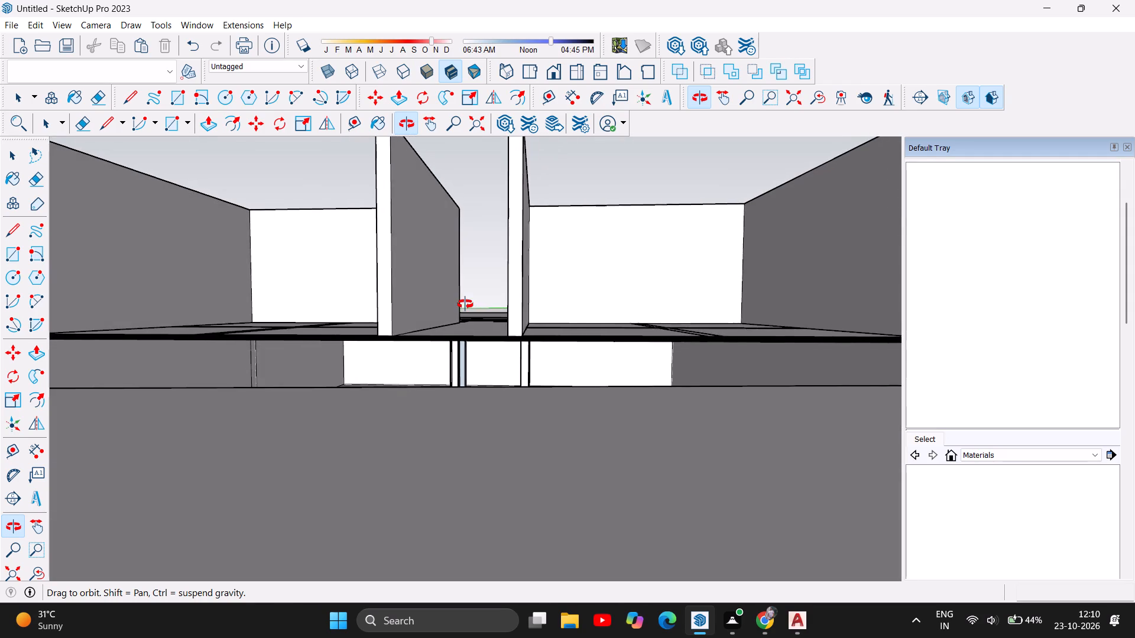
drag(465, 304, 499, 308)
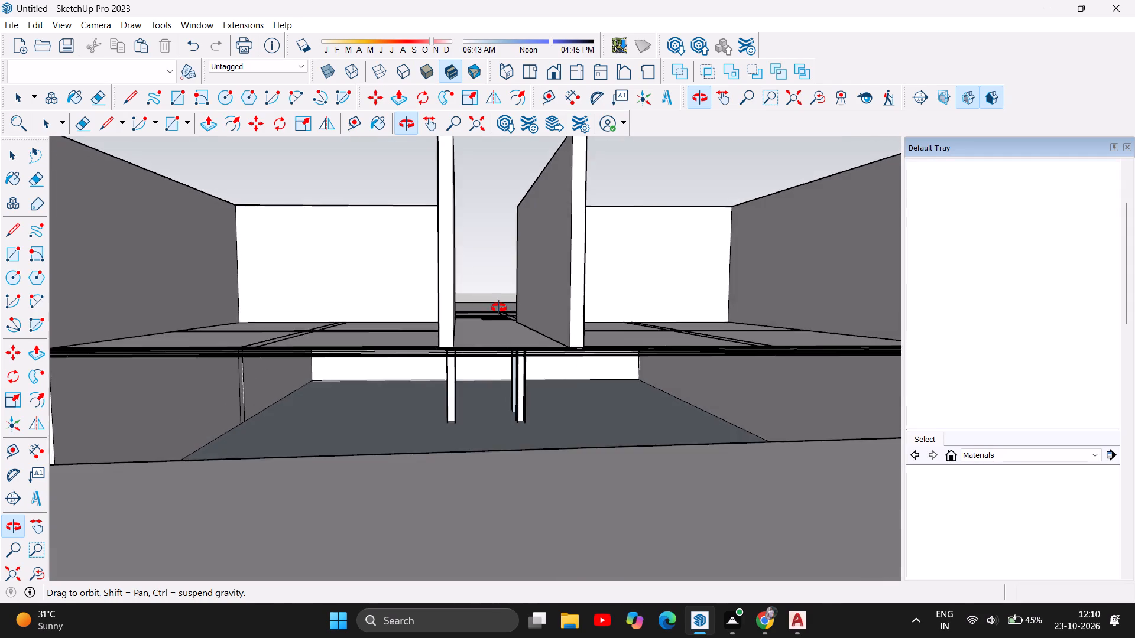
drag(499, 308, 485, 333)
scroll(494, 341, up, 3)
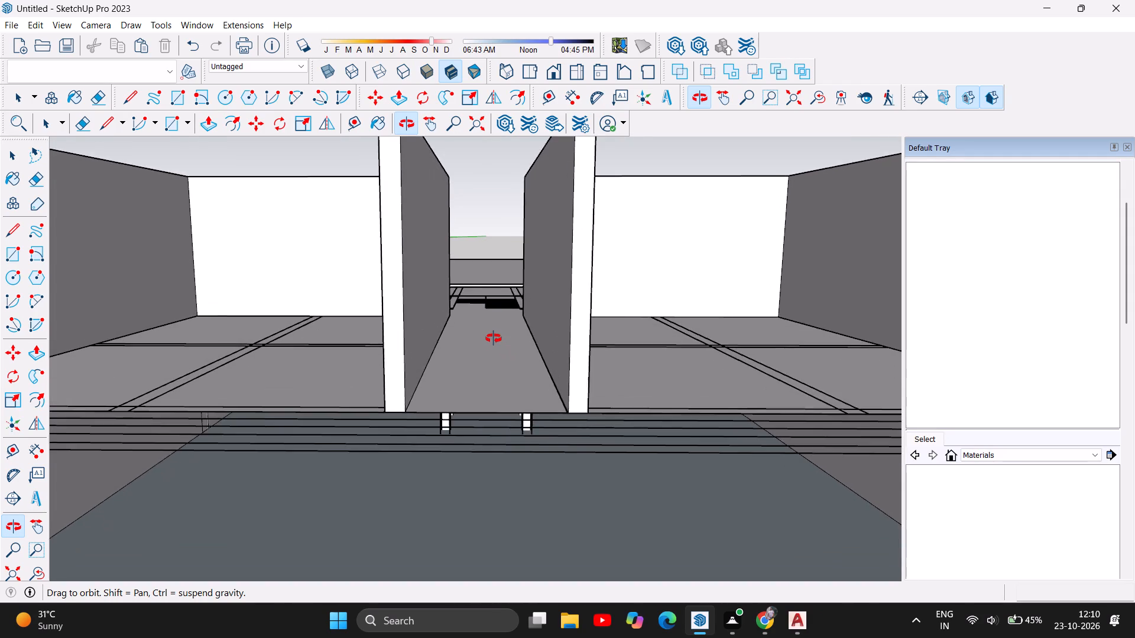
scroll(494, 338, up, 10)
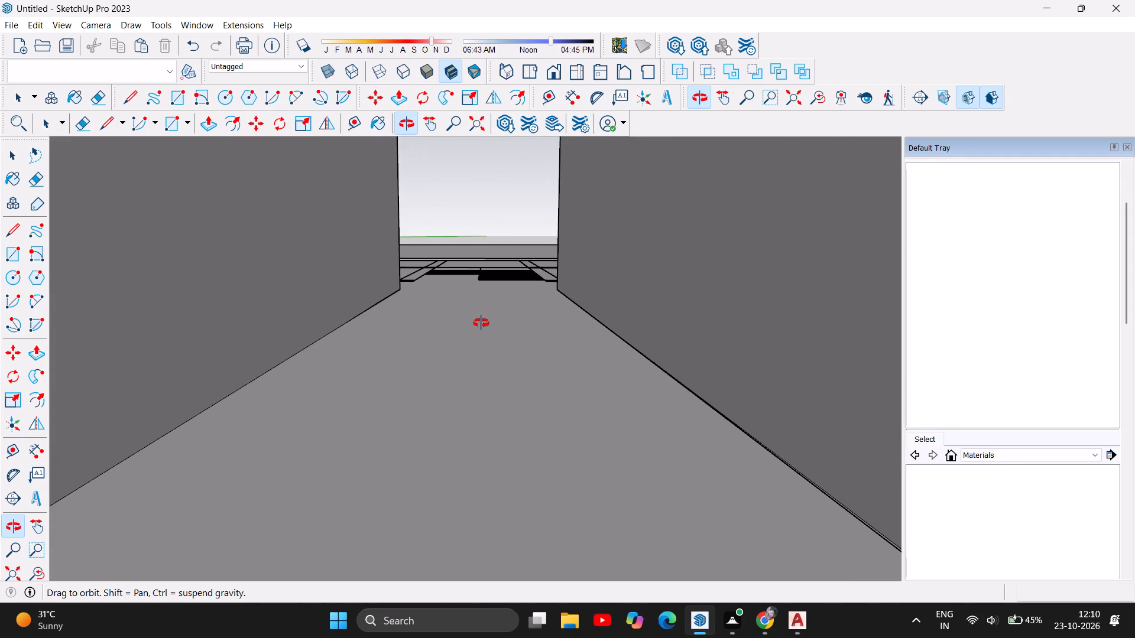
scroll(481, 323, up, 5)
scroll(457, 304, down, 7)
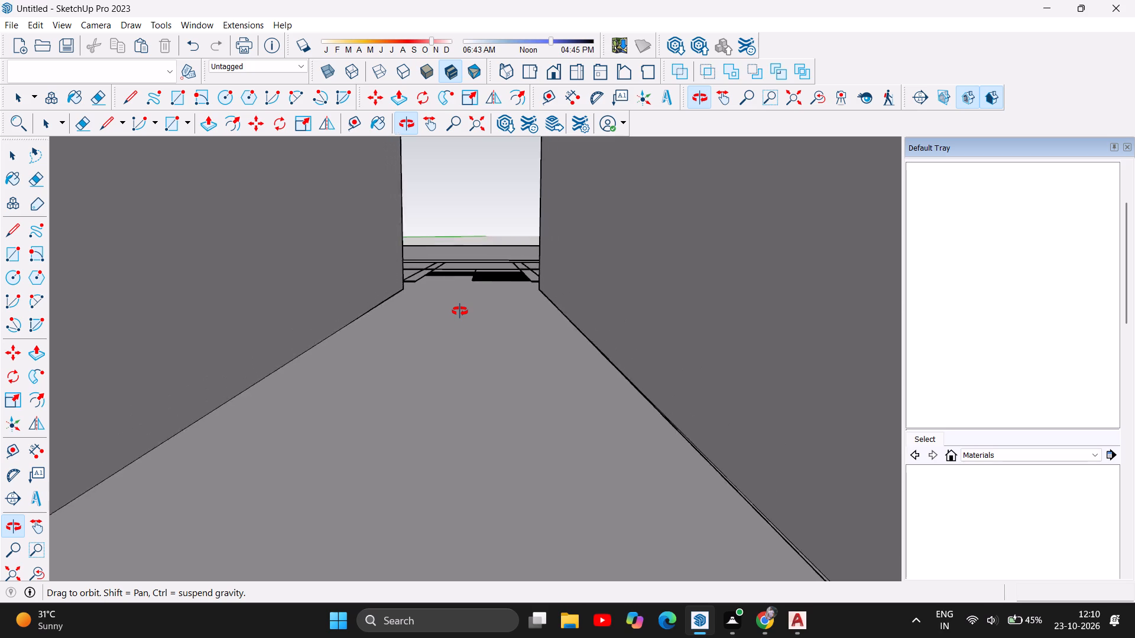
scroll(460, 311, down, 12)
drag(460, 311, 461, 412)
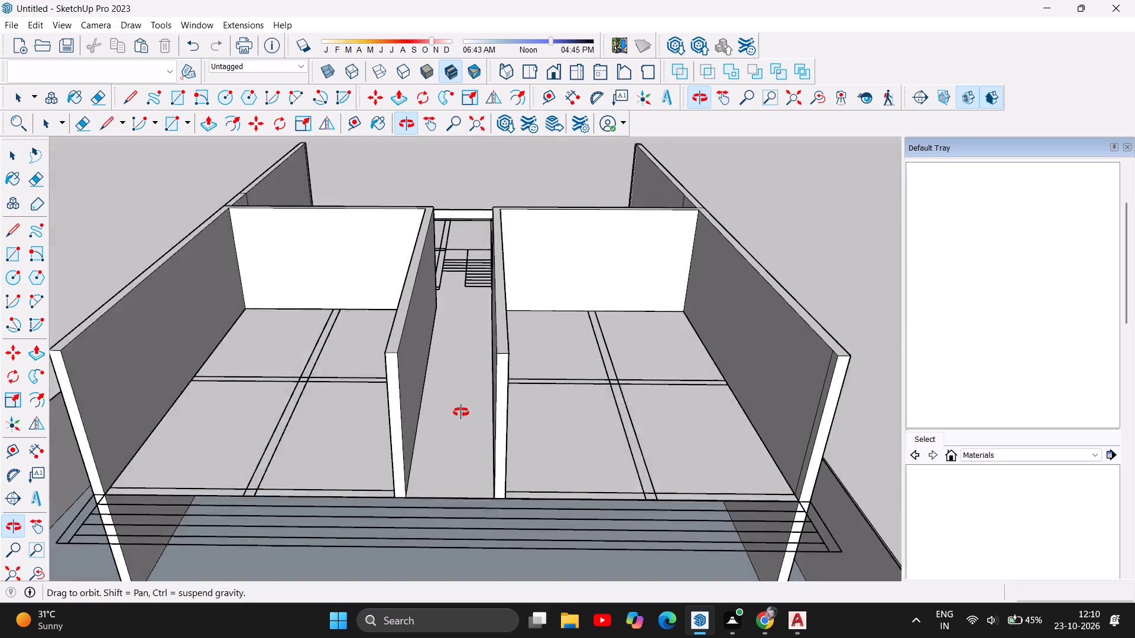
drag(461, 412, 462, 421)
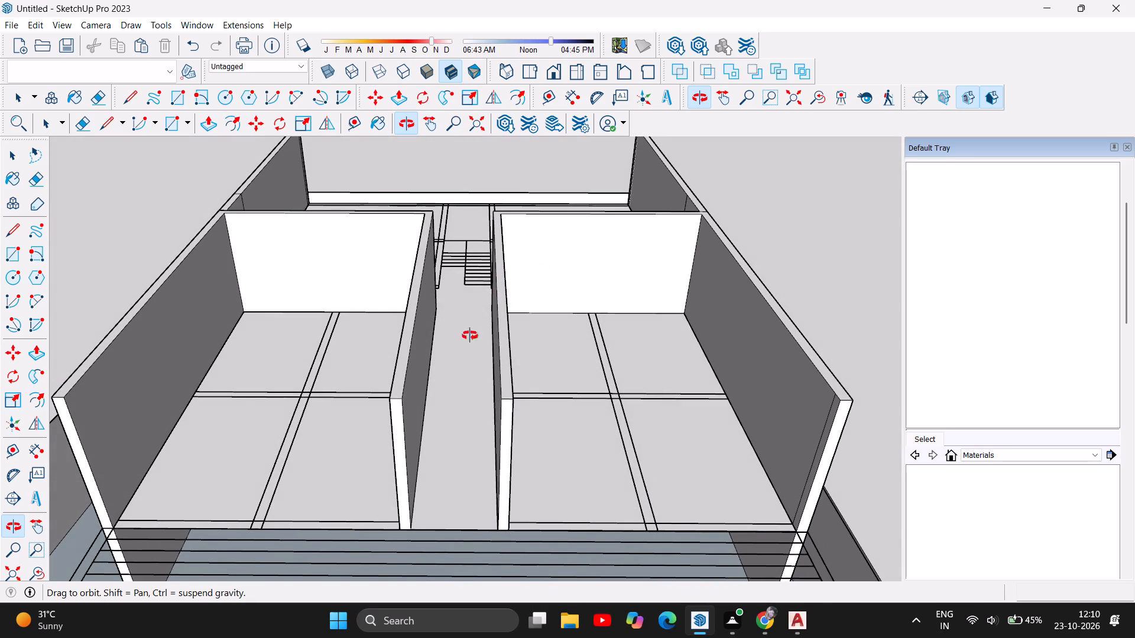
drag(466, 271, 483, 395)
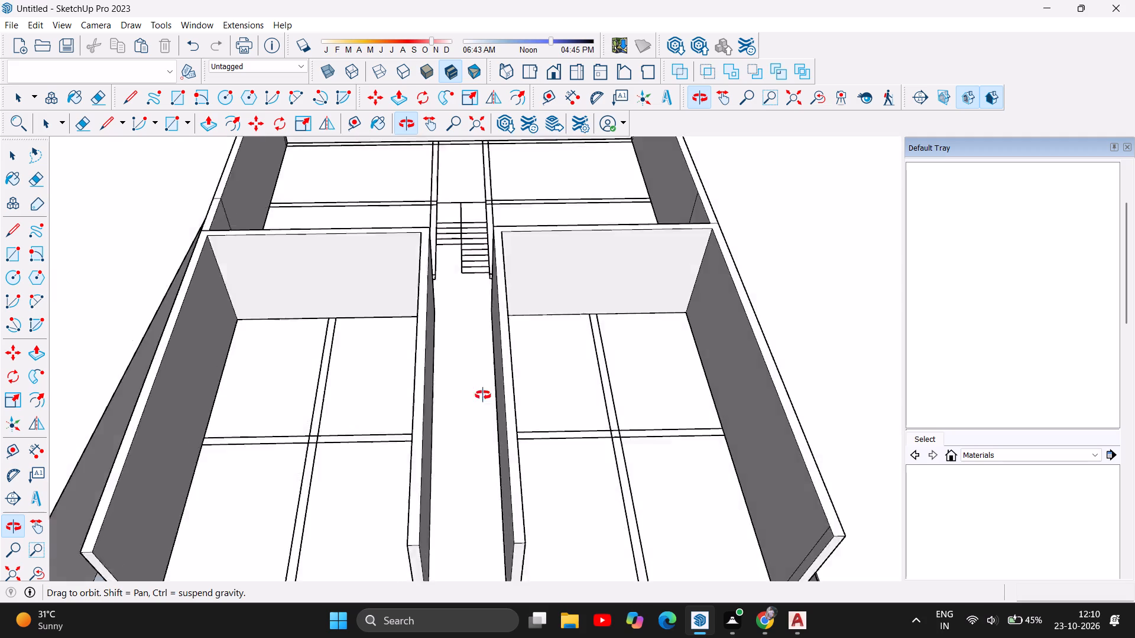
drag(483, 395, 481, 444)
drag(464, 196, 457, 346)
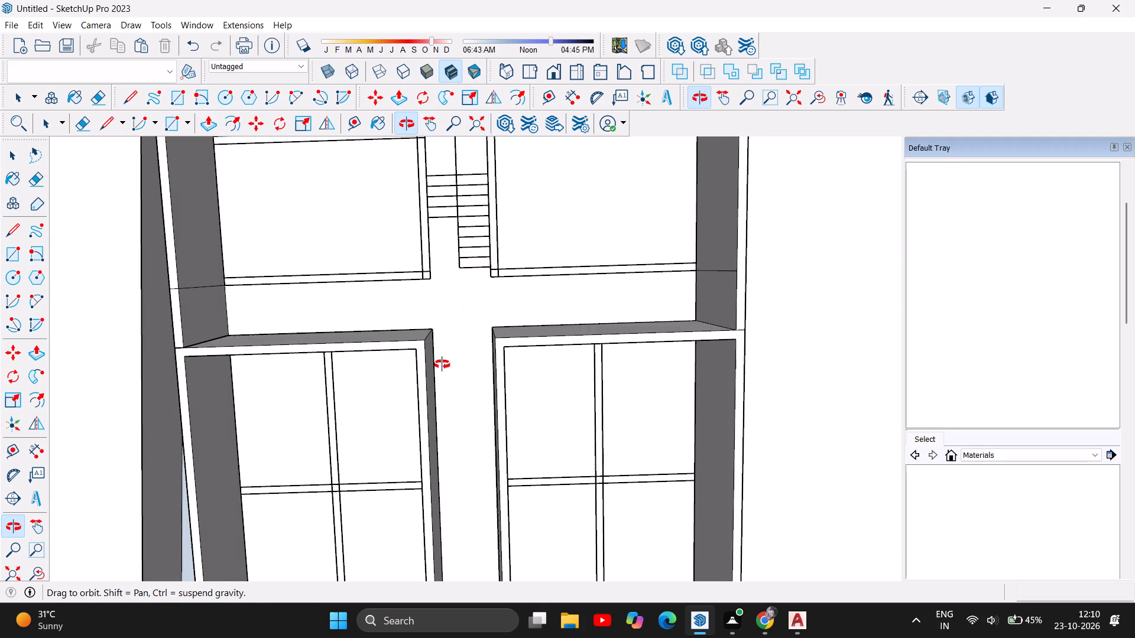
Draw a rectangle about 20' 6" by 9 1/4" over the rear room's passage-side wall strip, from the outer wall to the corner near the stairs.
scroll(460, 406, down, 6)
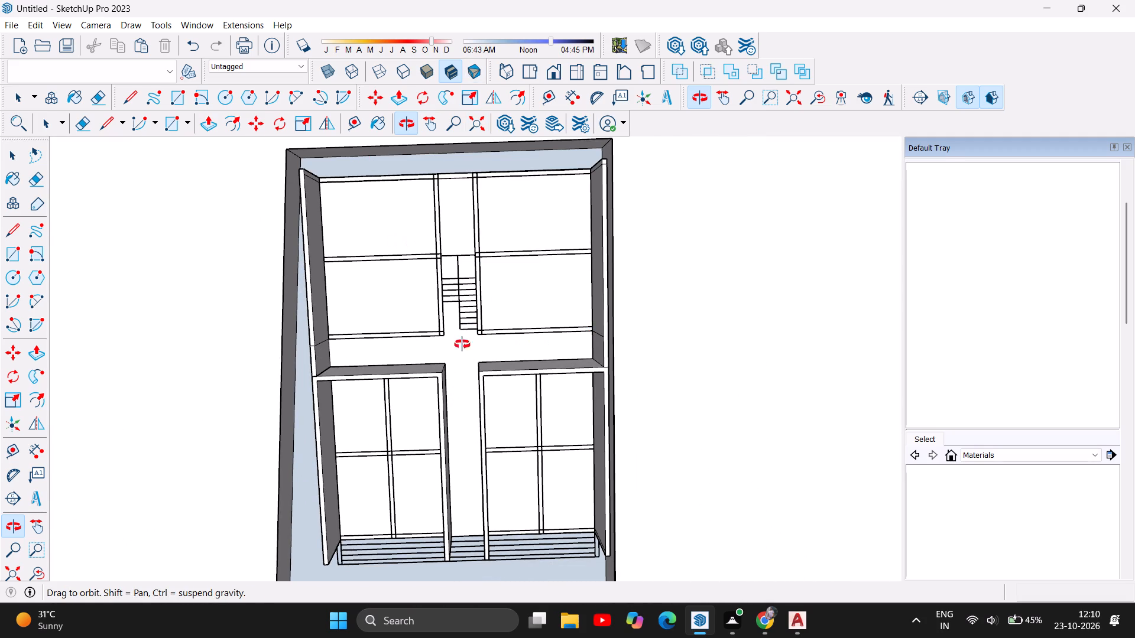
scroll(361, 289, up, 6)
scroll(361, 392, up, 4)
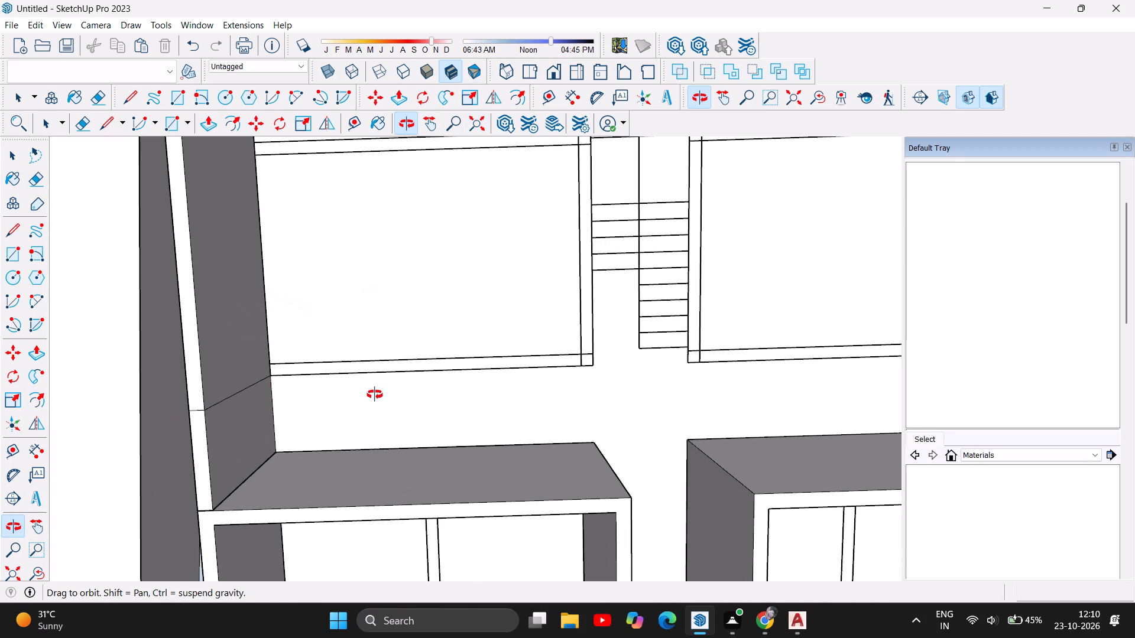
click(177, 96)
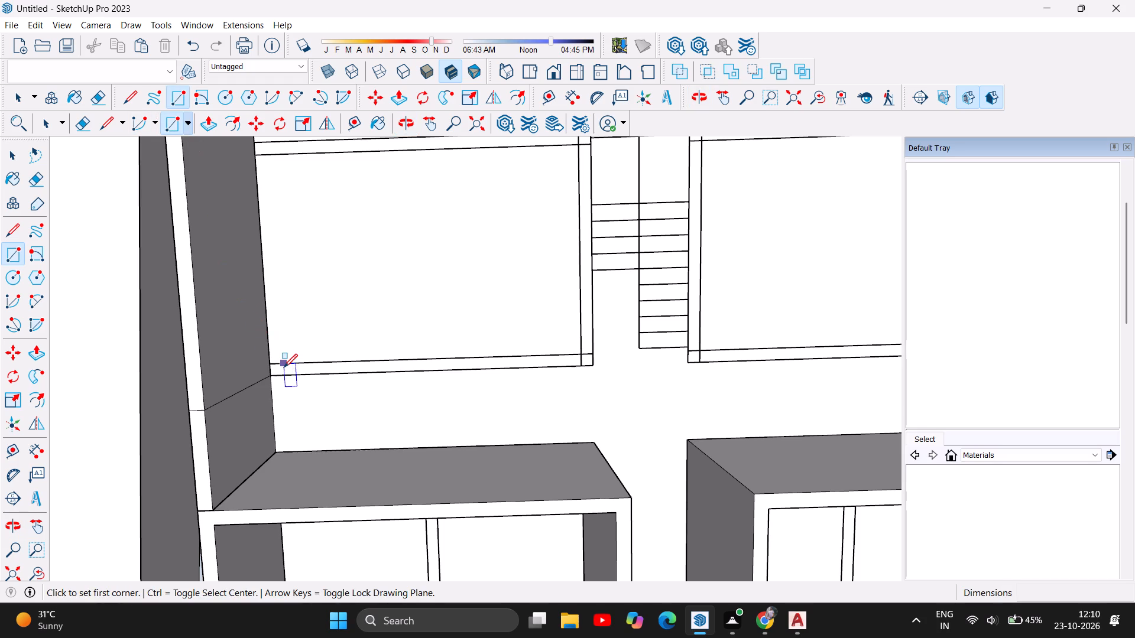
scroll(284, 367, up, 3)
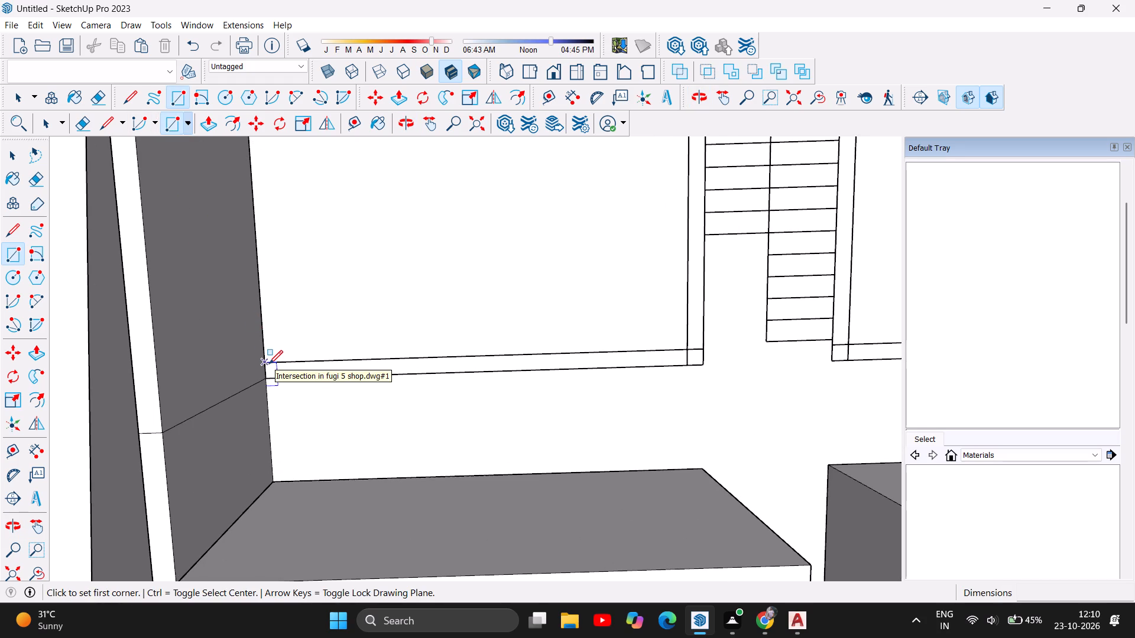
click(265, 362)
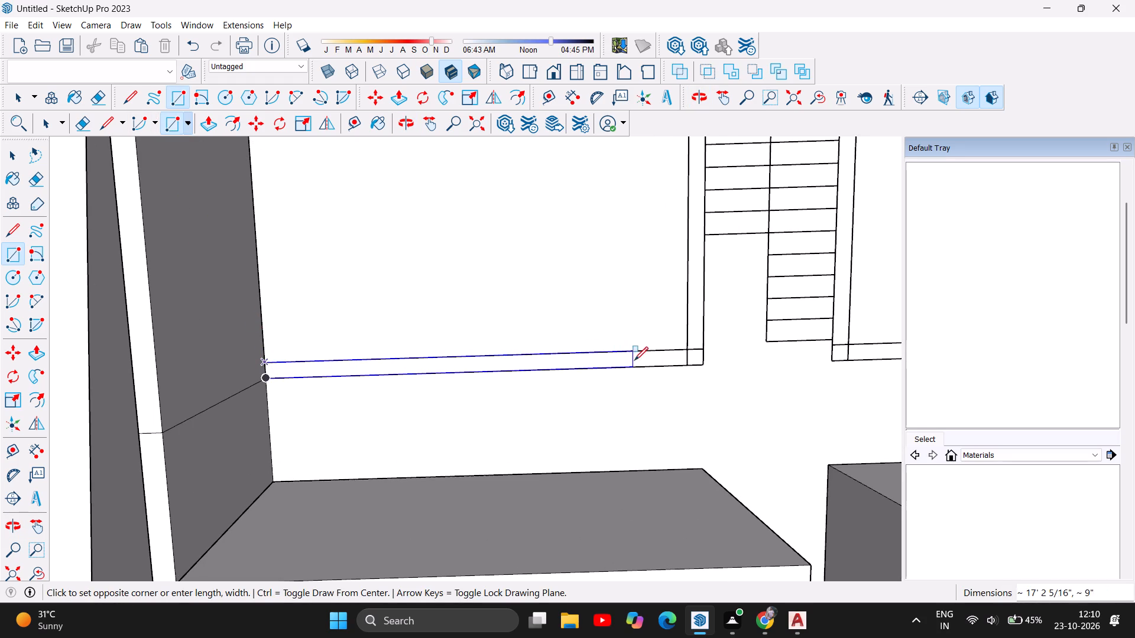
click(702, 361)
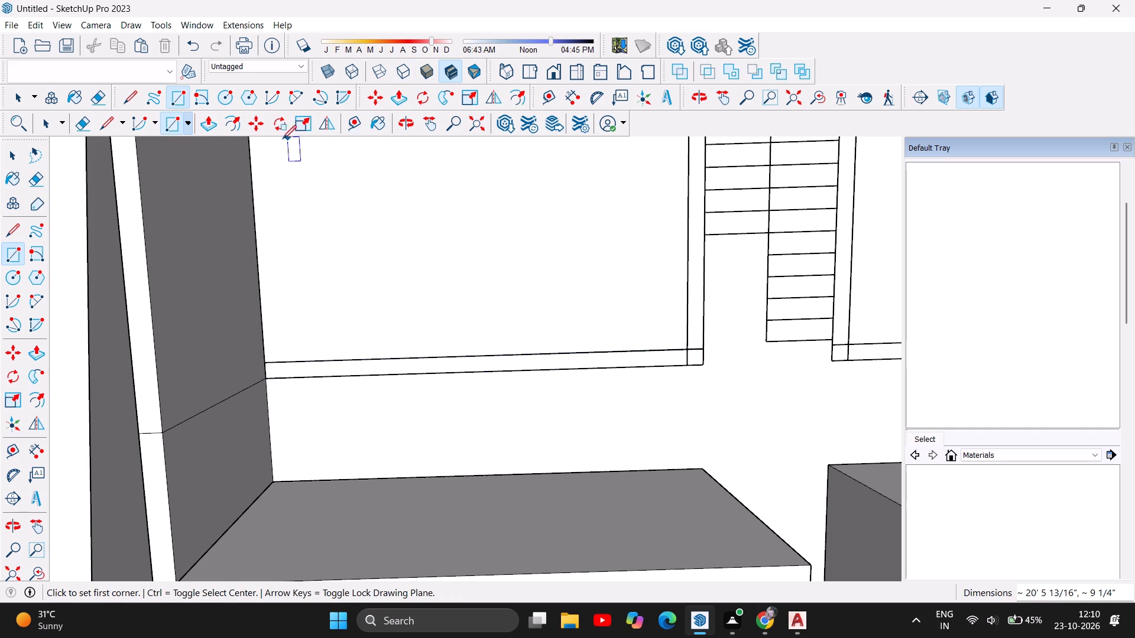
Raise the new rear room wall strip by 11' with Push/Pull.
click(203, 126)
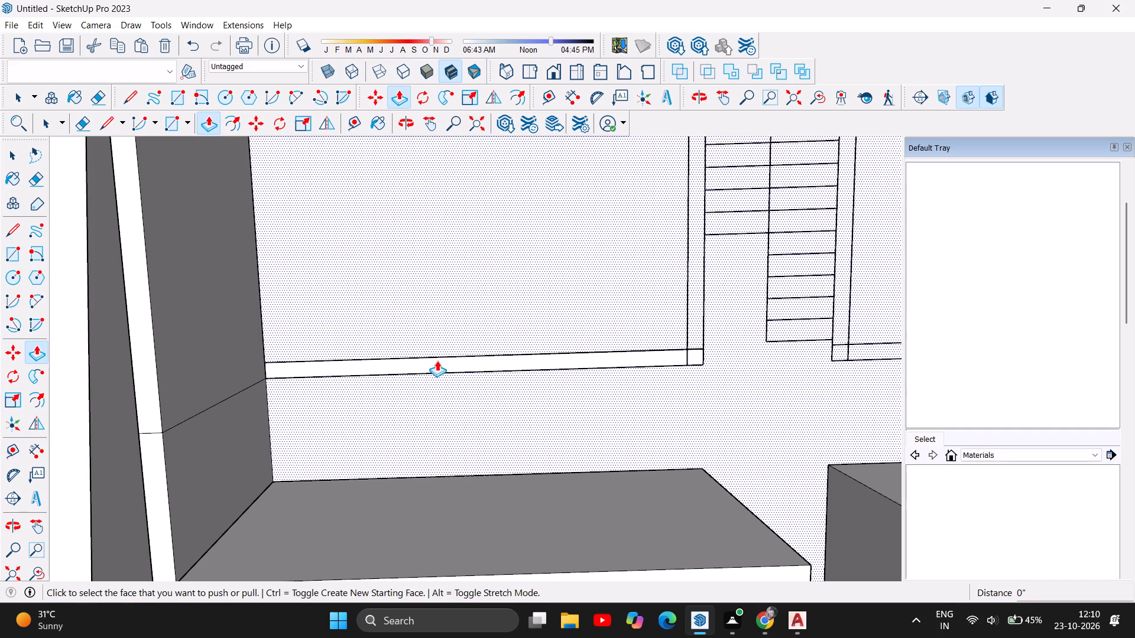
click(437, 360)
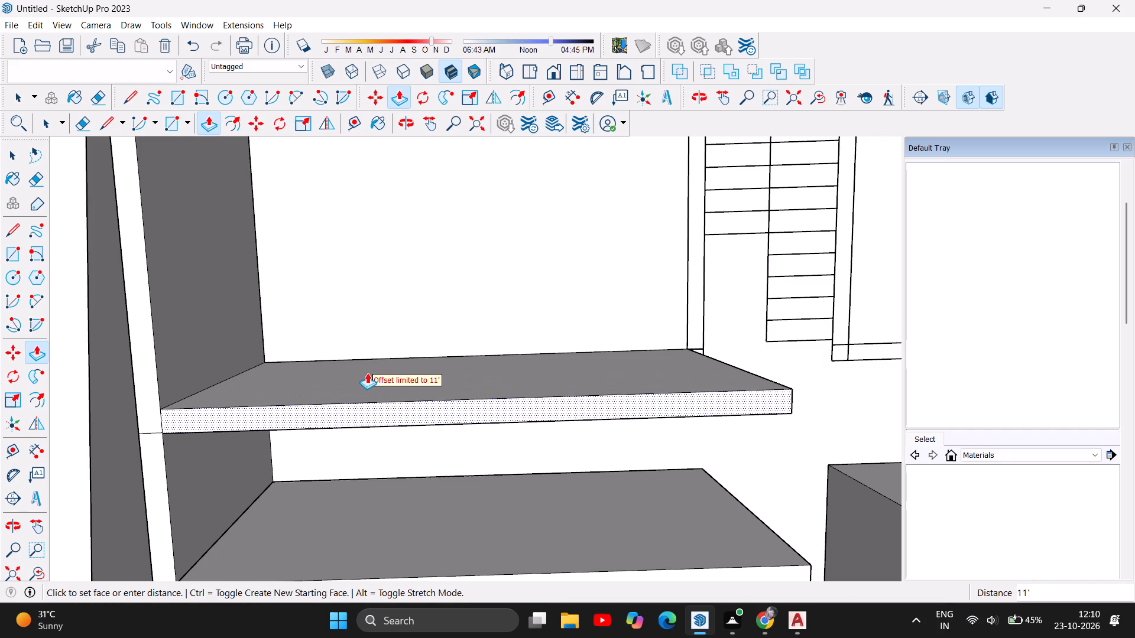
text(11)
key(apostrophe)
key(Return)
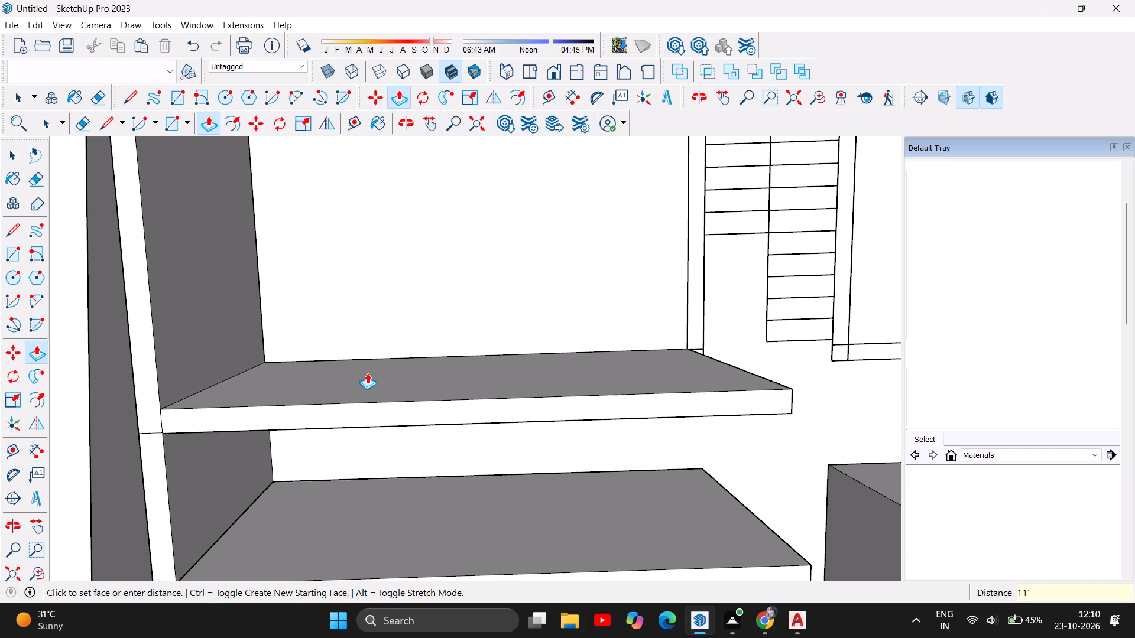
Raise the small square at that wall's stair-side end by 11' with Push/Pull.
scroll(909, 409, up, 4)
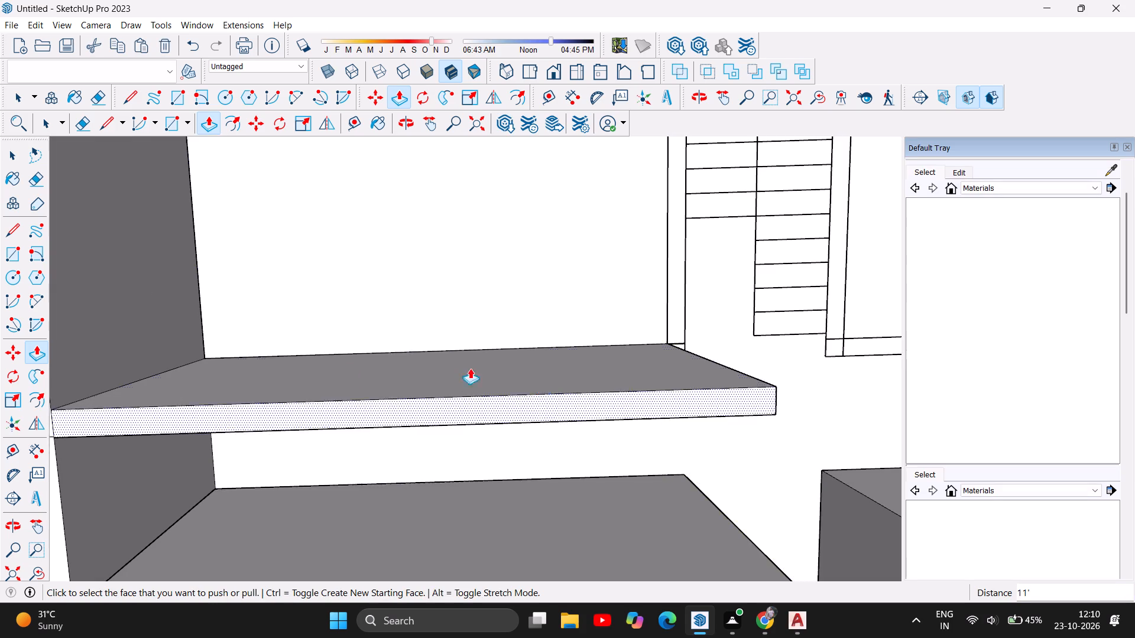
scroll(355, 333, down, 12)
scroll(601, 336, up, 12)
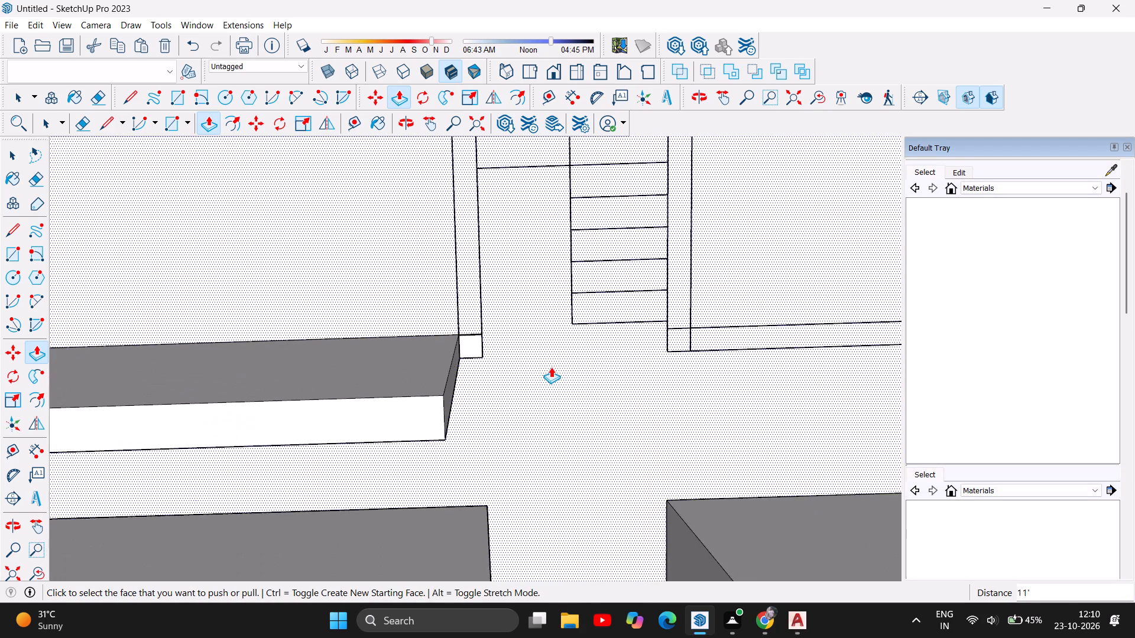
scroll(487, 369, up, 2)
click(465, 330)
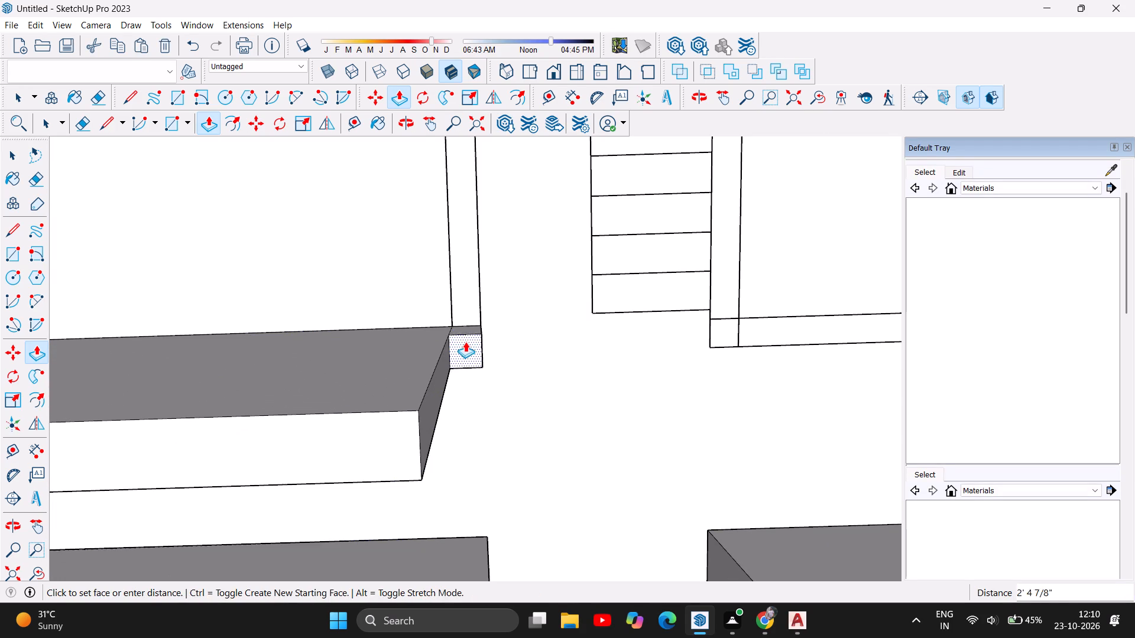
text(11)
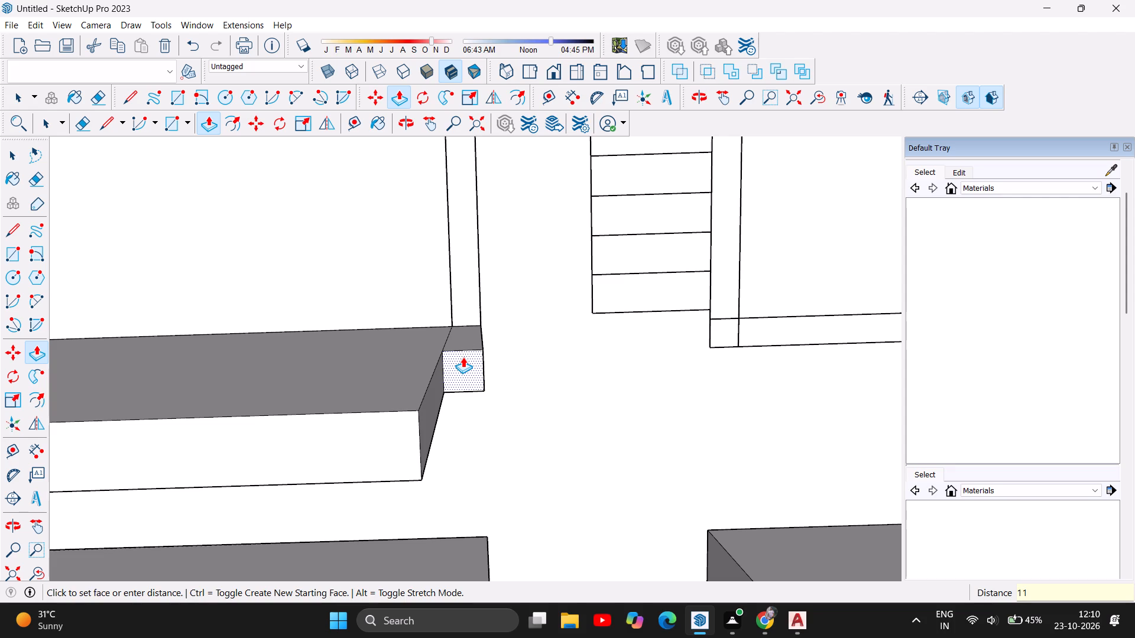
key(apostrophe)
key(Return)
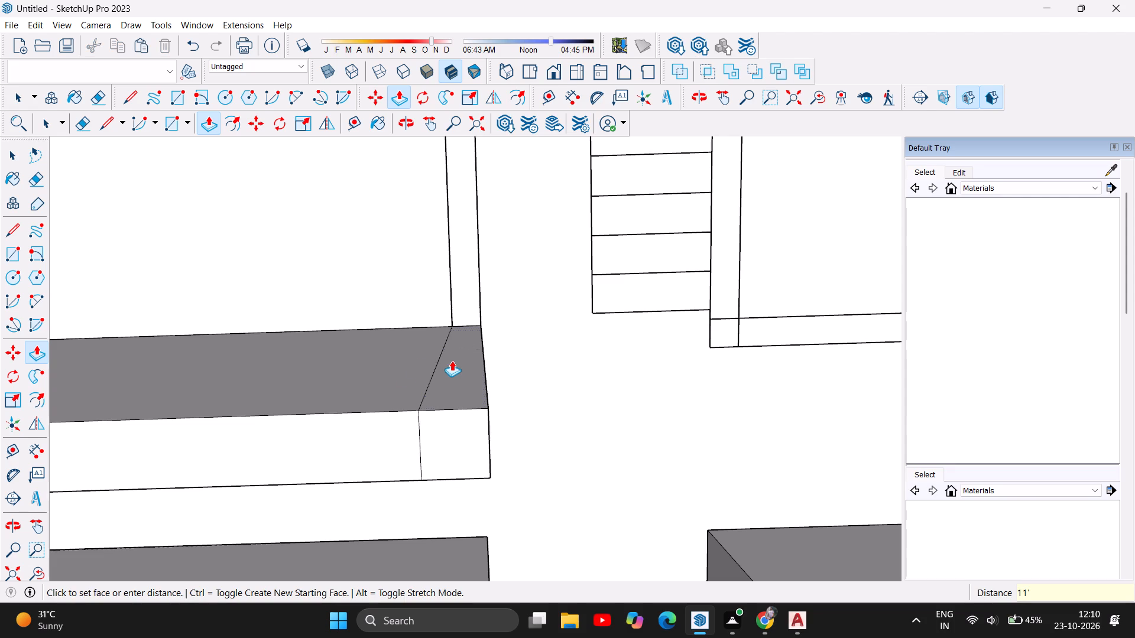
Draw a rectangle about 20' 5" by 9 1/4" over the matching wall strip across the stairs, from the stair-side corner to the opposite outer wall.
scroll(297, 405, down, 7)
scroll(275, 326, down, 6)
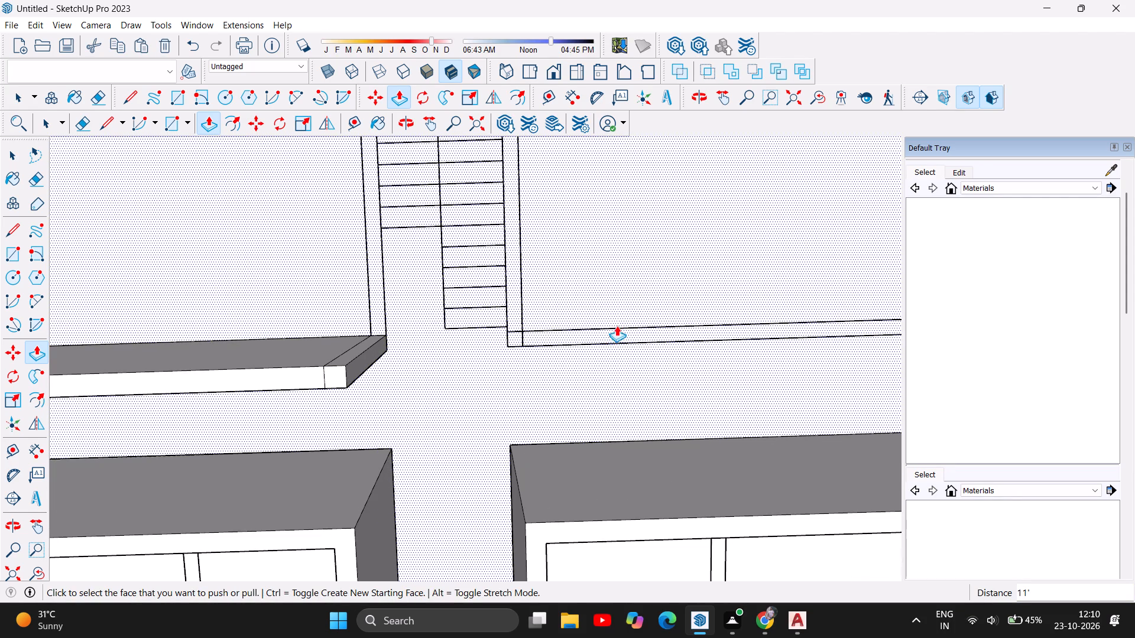
click(177, 101)
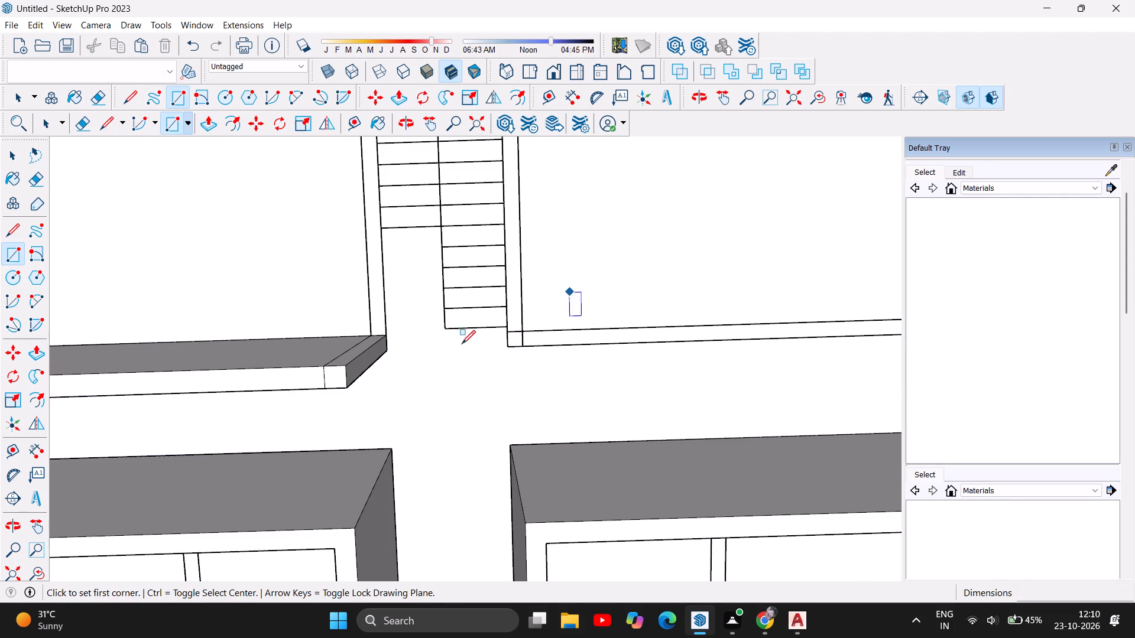
scroll(333, 374, down, 9)
scroll(592, 363, up, 5)
scroll(691, 329, up, 3)
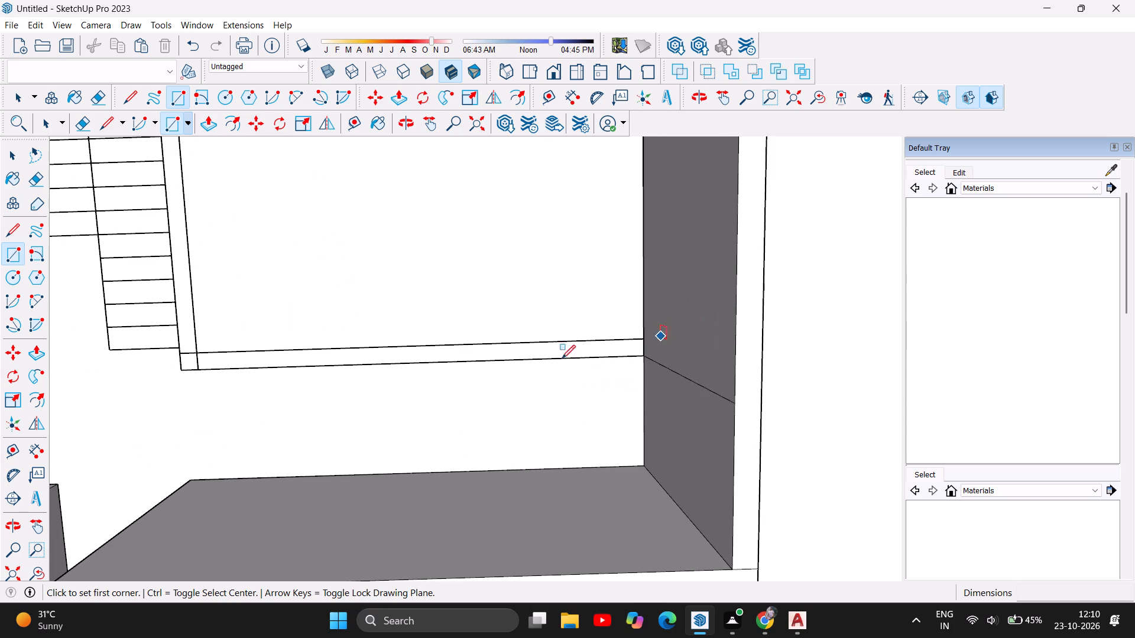
click(184, 354)
click(181, 370)
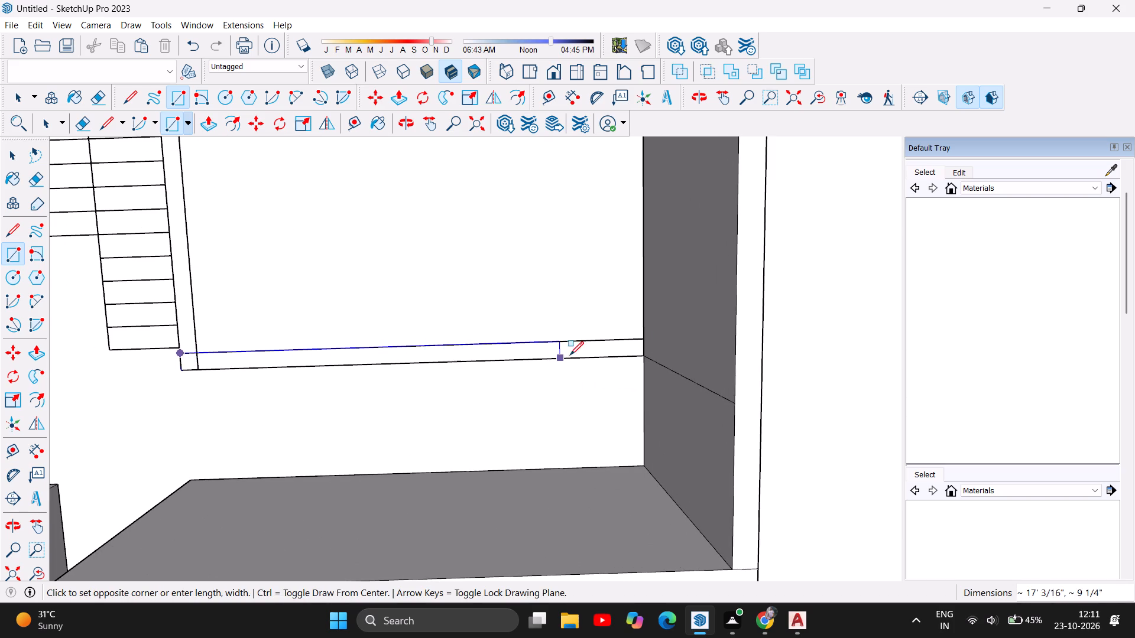
click(641, 354)
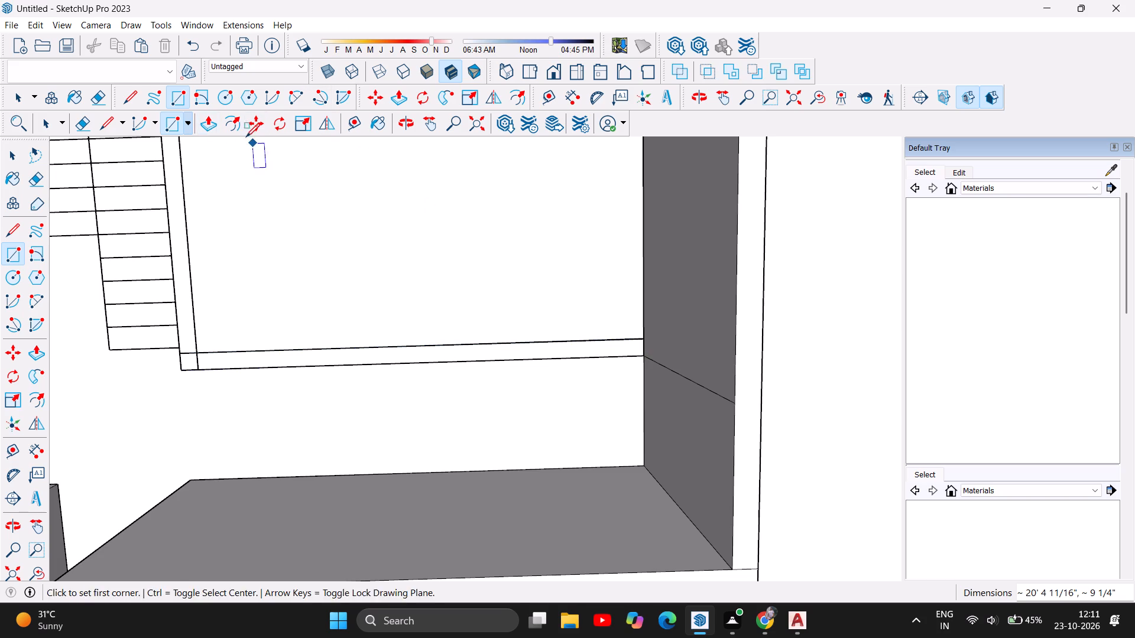
Raise the matching wall strip on the other side of the stairs by 11' with Push/Pull.
click(212, 122)
scroll(443, 367, up, 3)
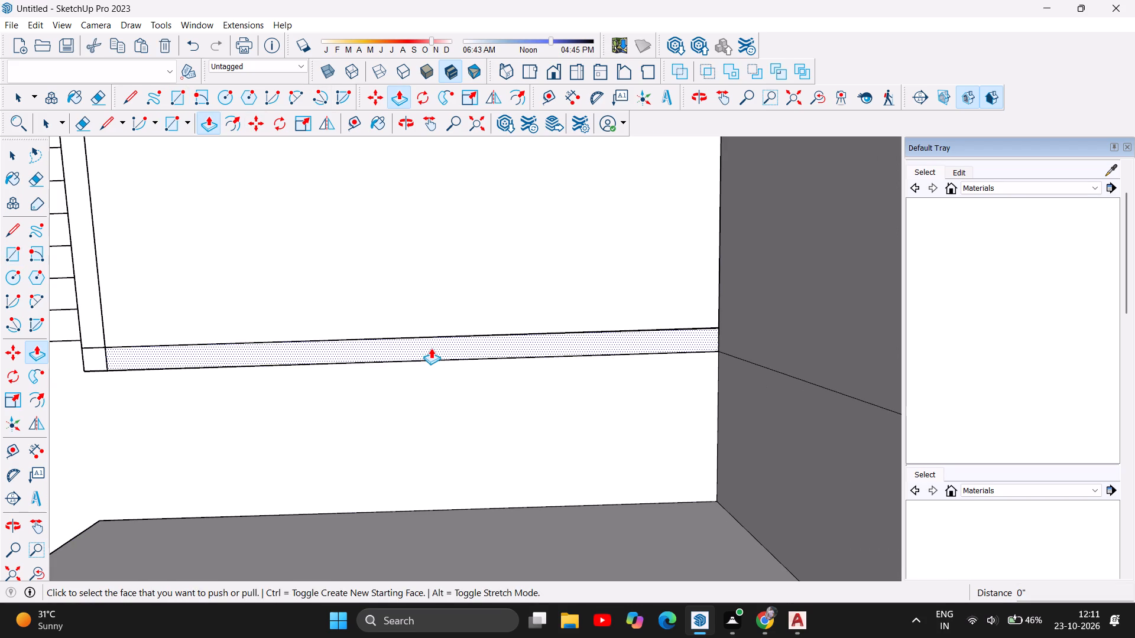
click(431, 348)
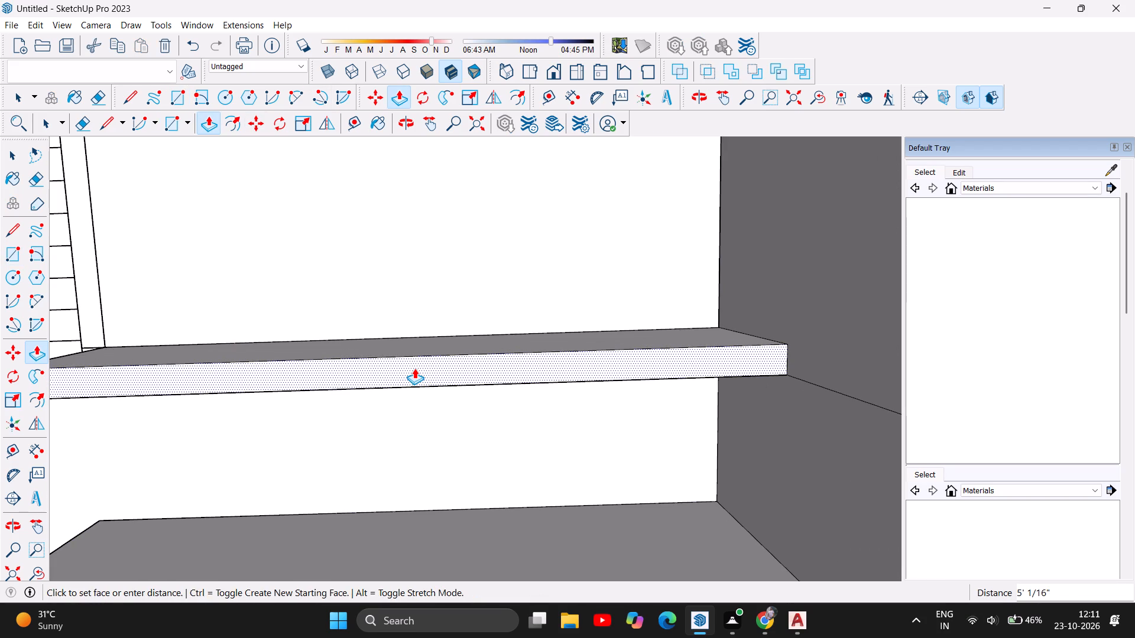
text(11)
key(apostrophe)
key(Return)
Raise the small square at the second wall's stair-side end by 11' with Push/Pull.
scroll(478, 354, down, 6)
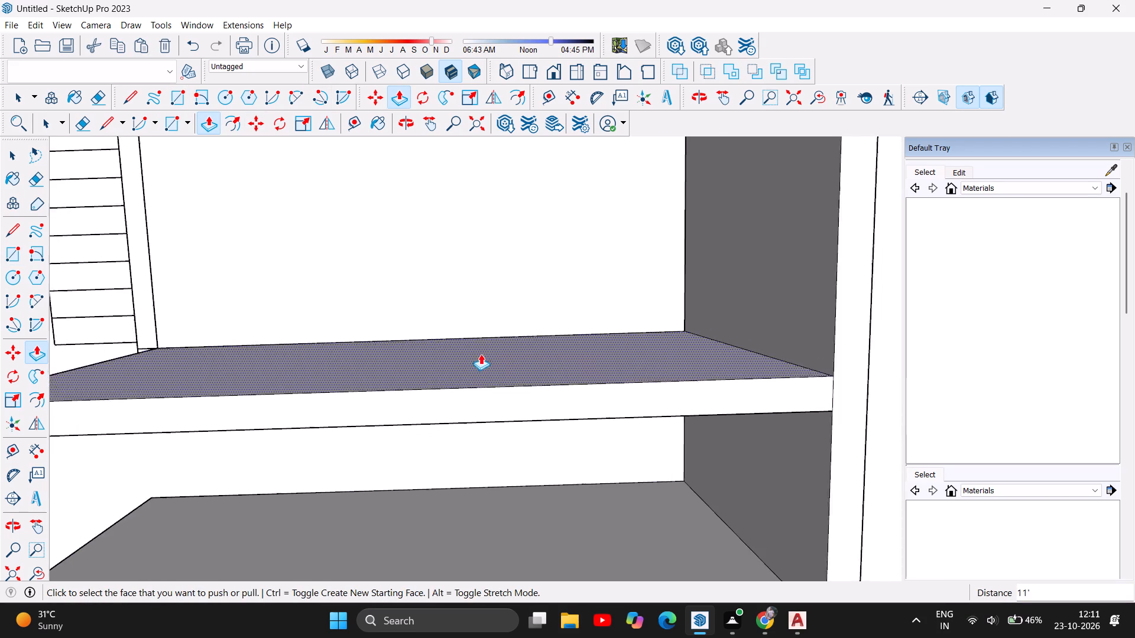
scroll(489, 351, down, 11)
scroll(234, 349, up, 8)
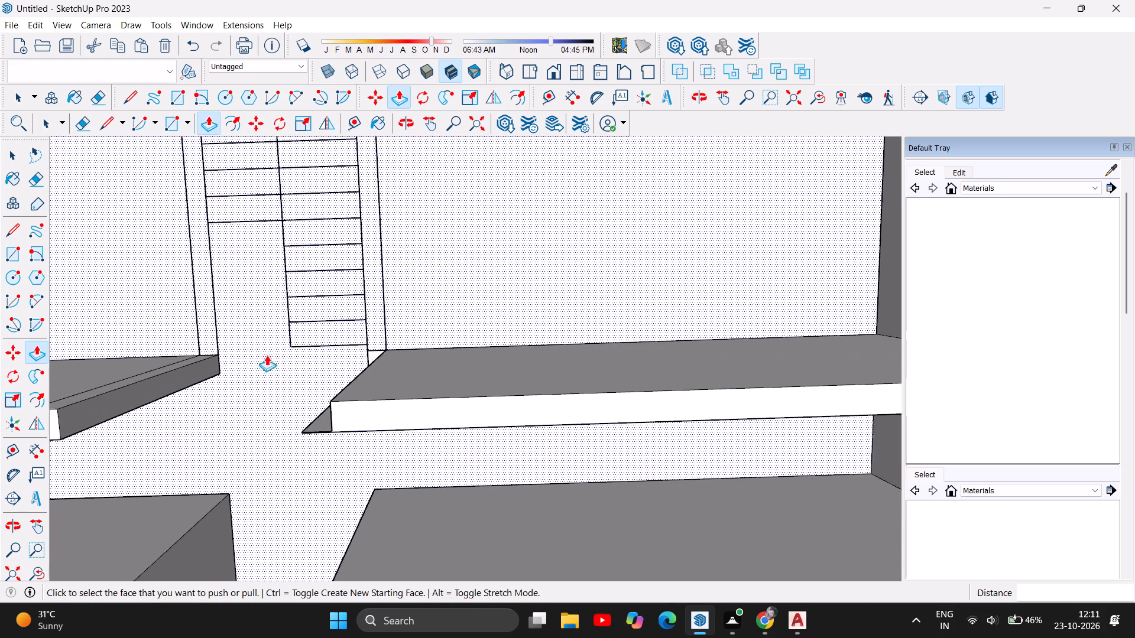
scroll(291, 371, up, 6)
click(453, 348)
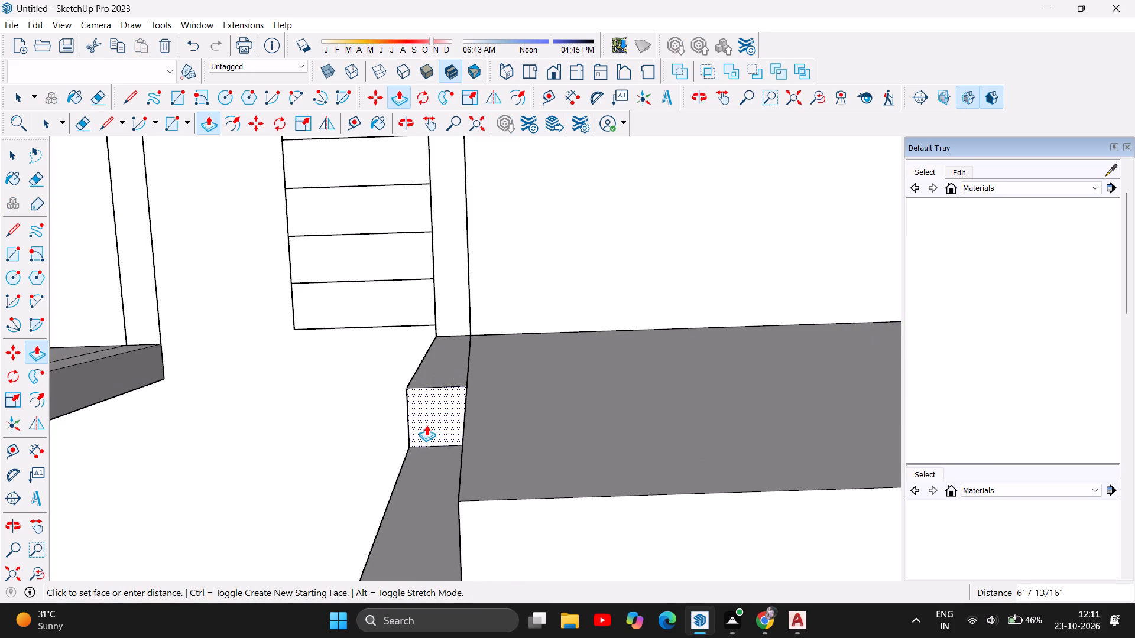
text(11)
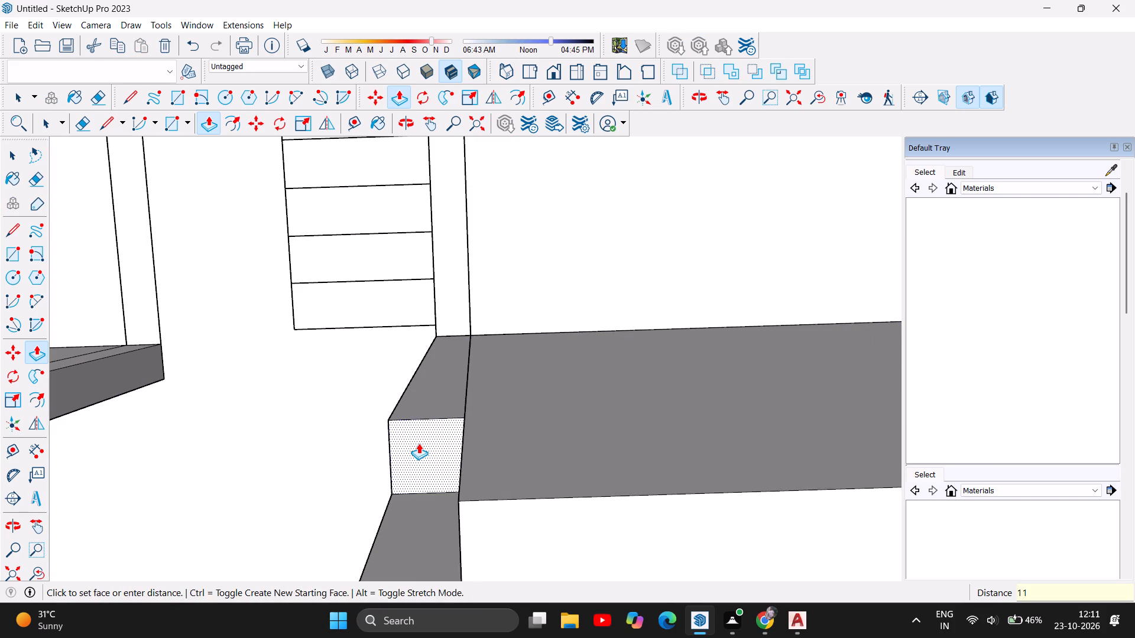
key(apostrophe)
key(Return)
Select the square top face at the stair-side end of the second raised wall.
scroll(446, 405, down, 12)
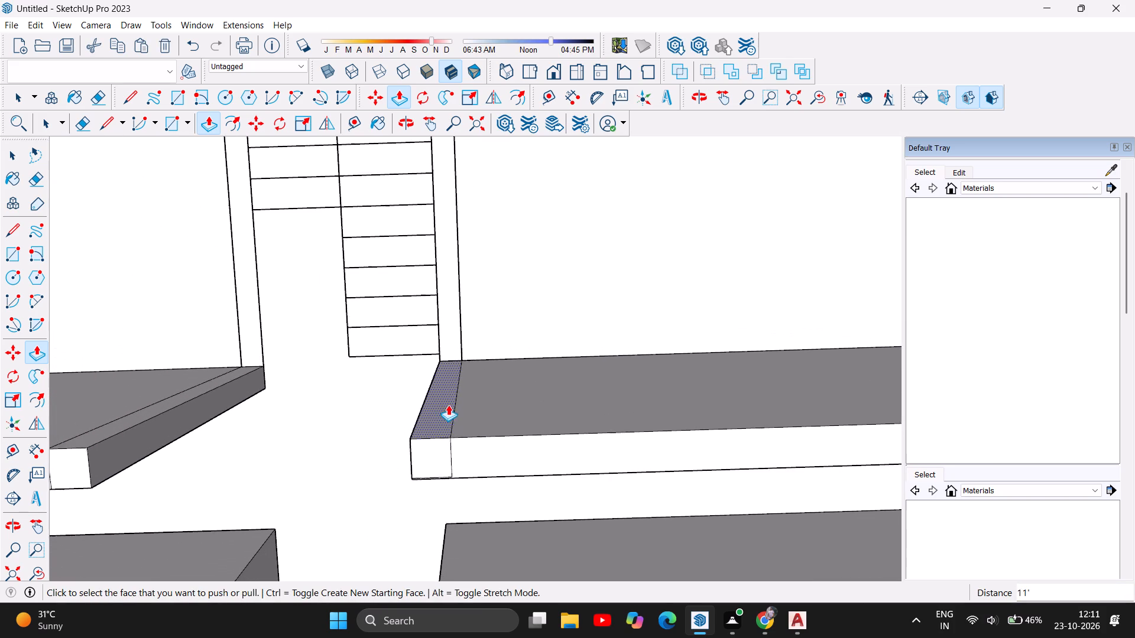
scroll(438, 492, up, 9)
scroll(421, 463, down, 3)
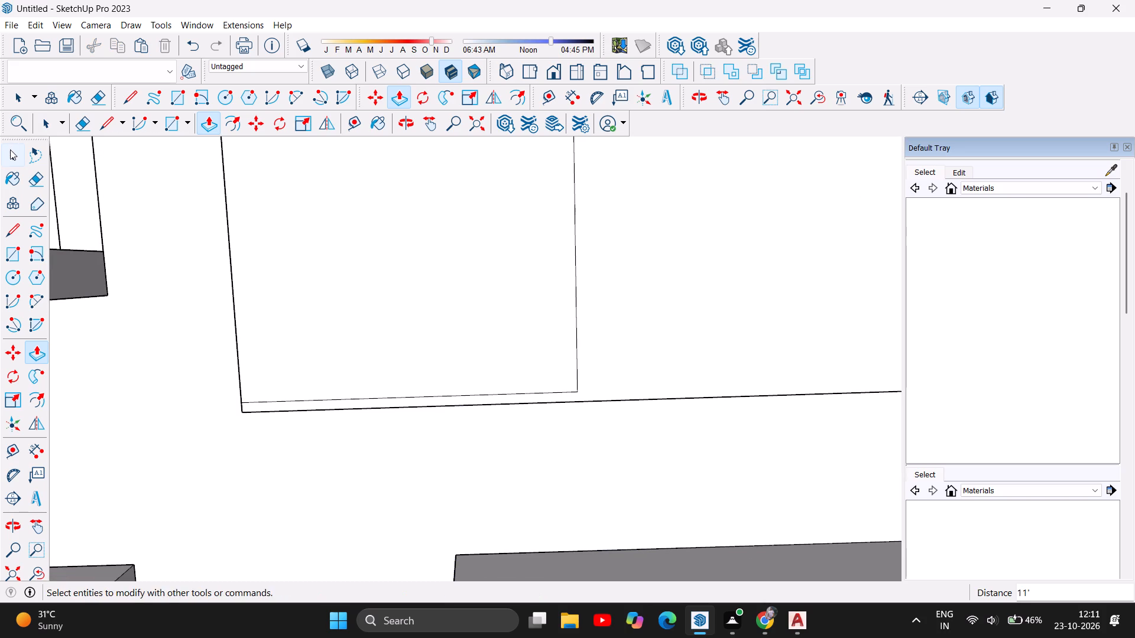
click(10, 149)
click(419, 395)
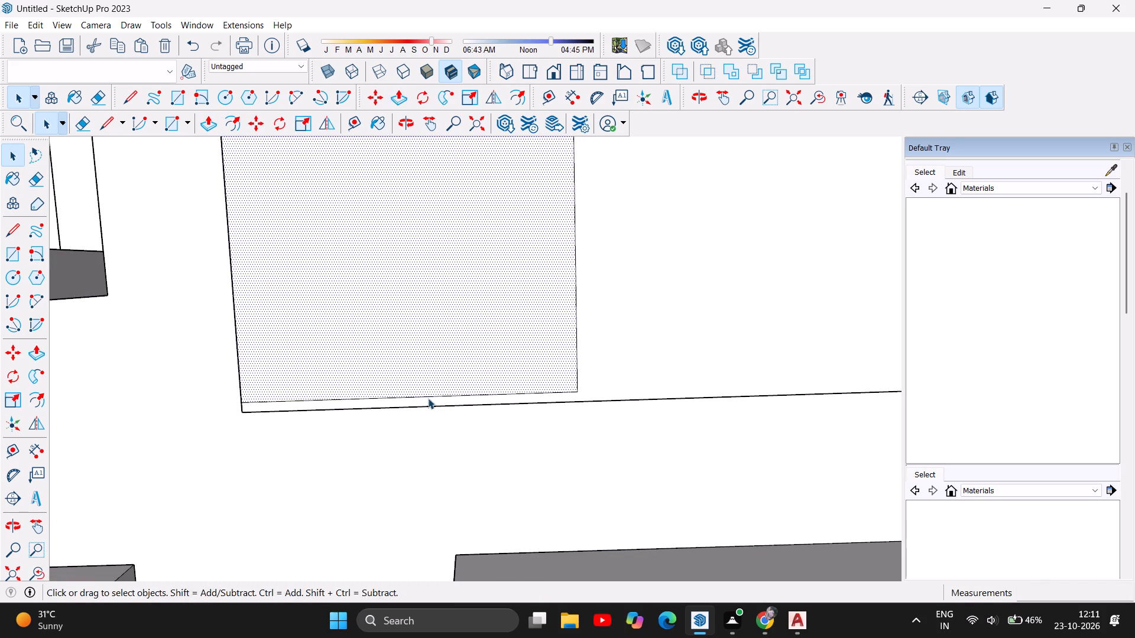